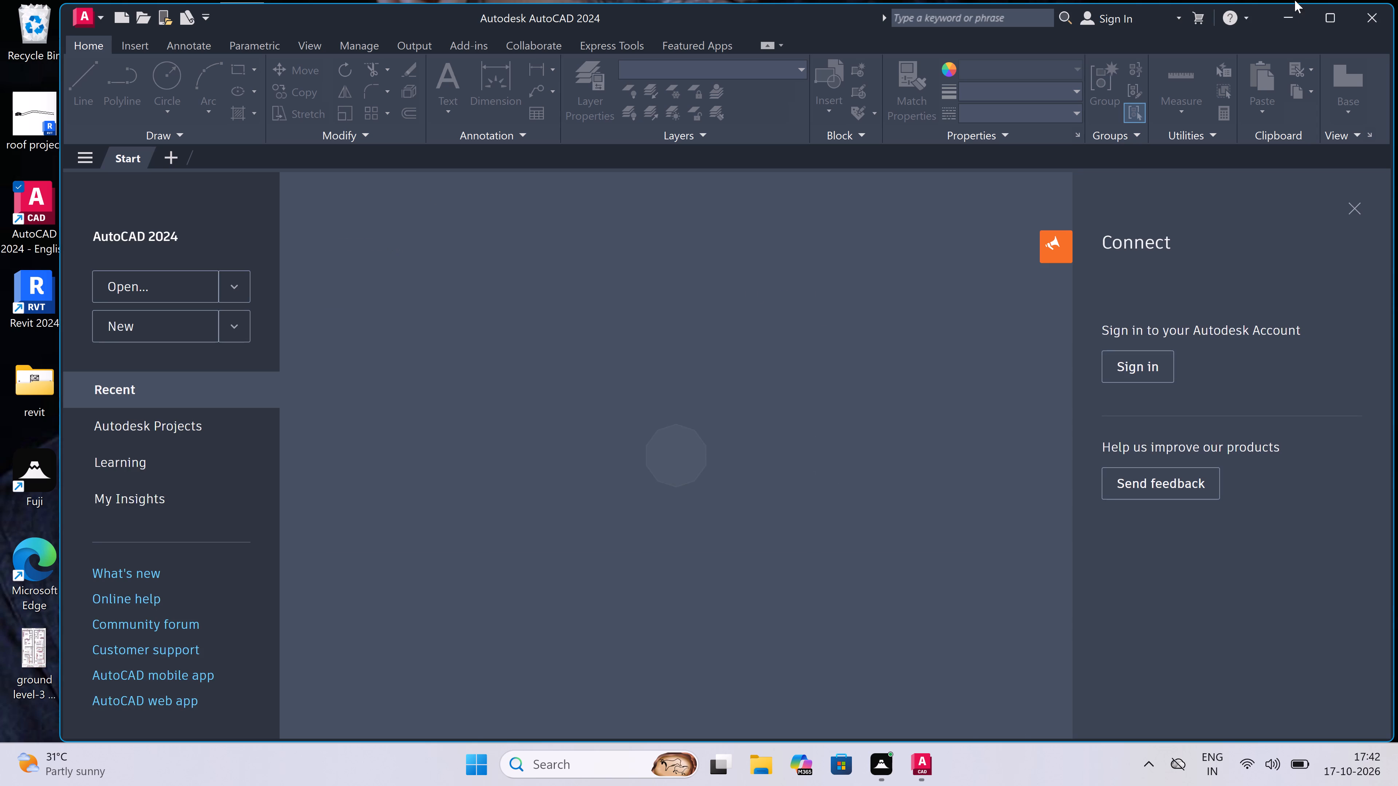
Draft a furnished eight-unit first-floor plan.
Maximize the application window and create a new blank drawing.
{"action": "left_click", "coordinate": [1327, 13]}
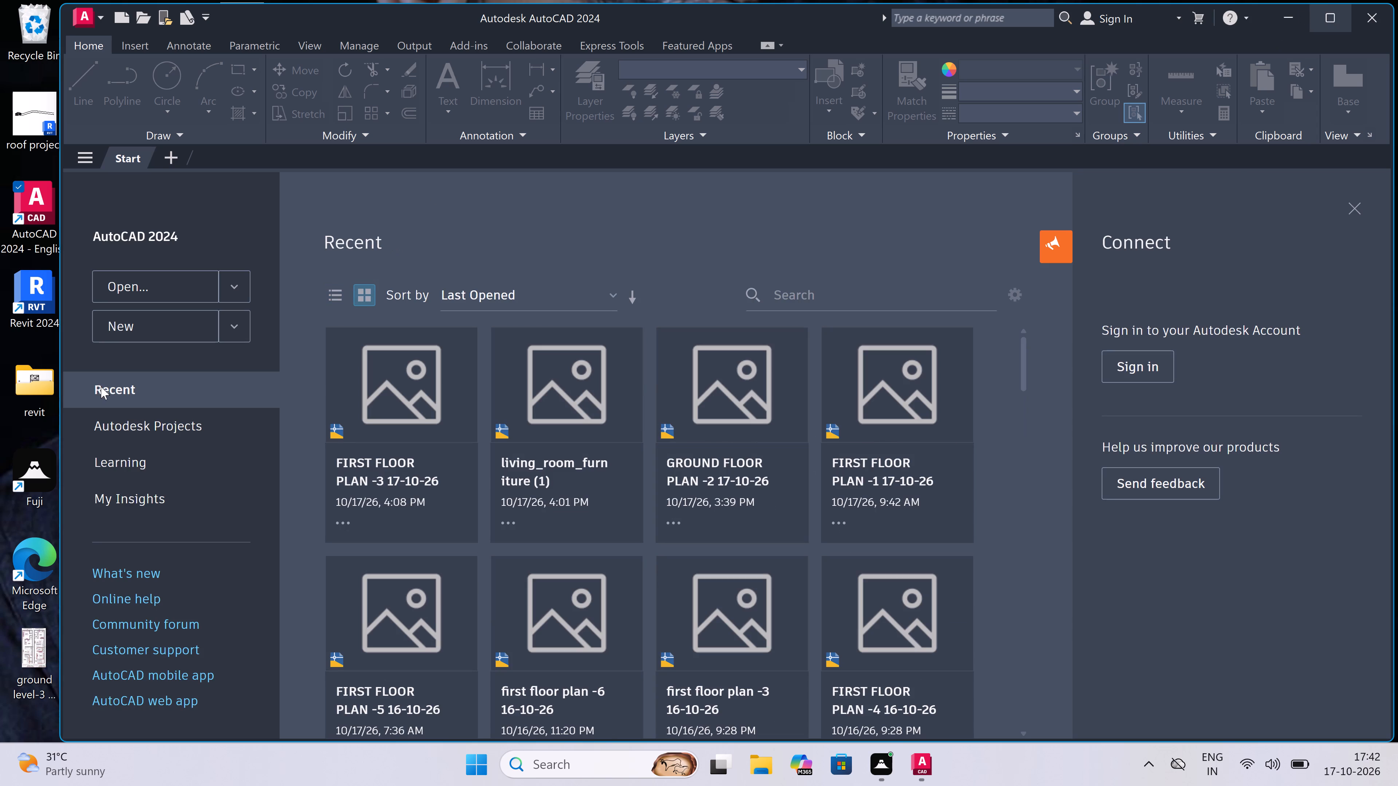
{"action": "left_click", "coordinate": [1012, 175]}
{"action": "left_click", "coordinate": [1328, 22]}
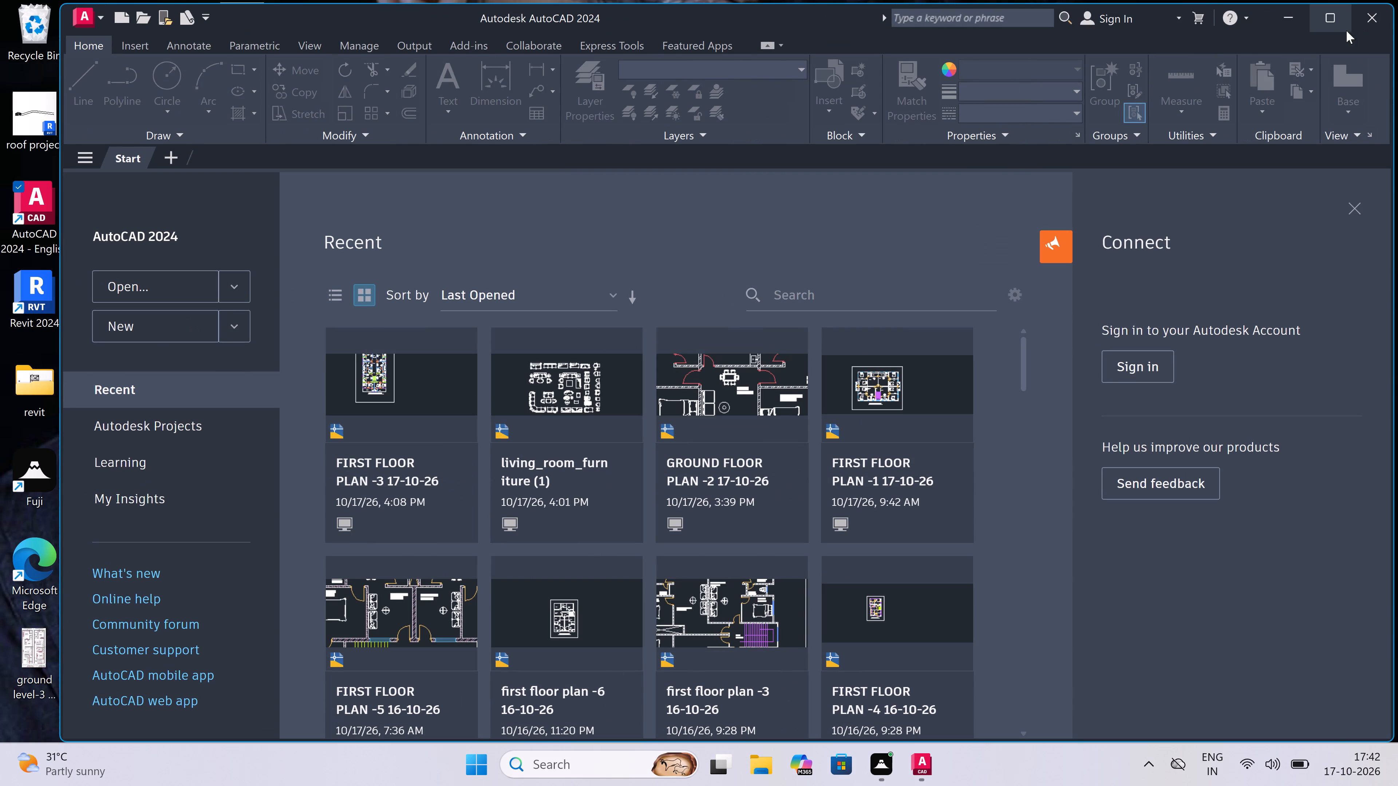
{"action": "left_click", "coordinate": [1330, 19]}
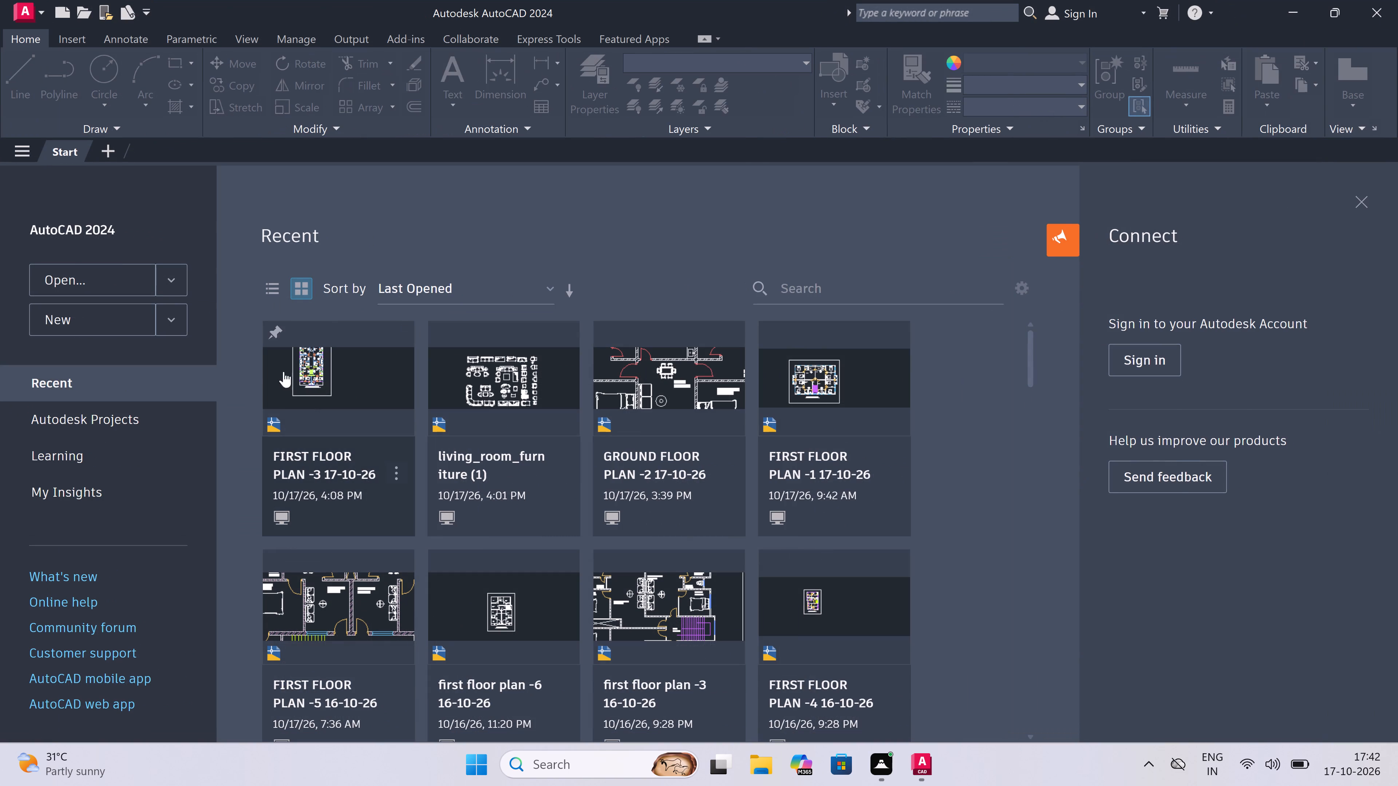
{"action": "double_click", "coordinate": [126, 321]}
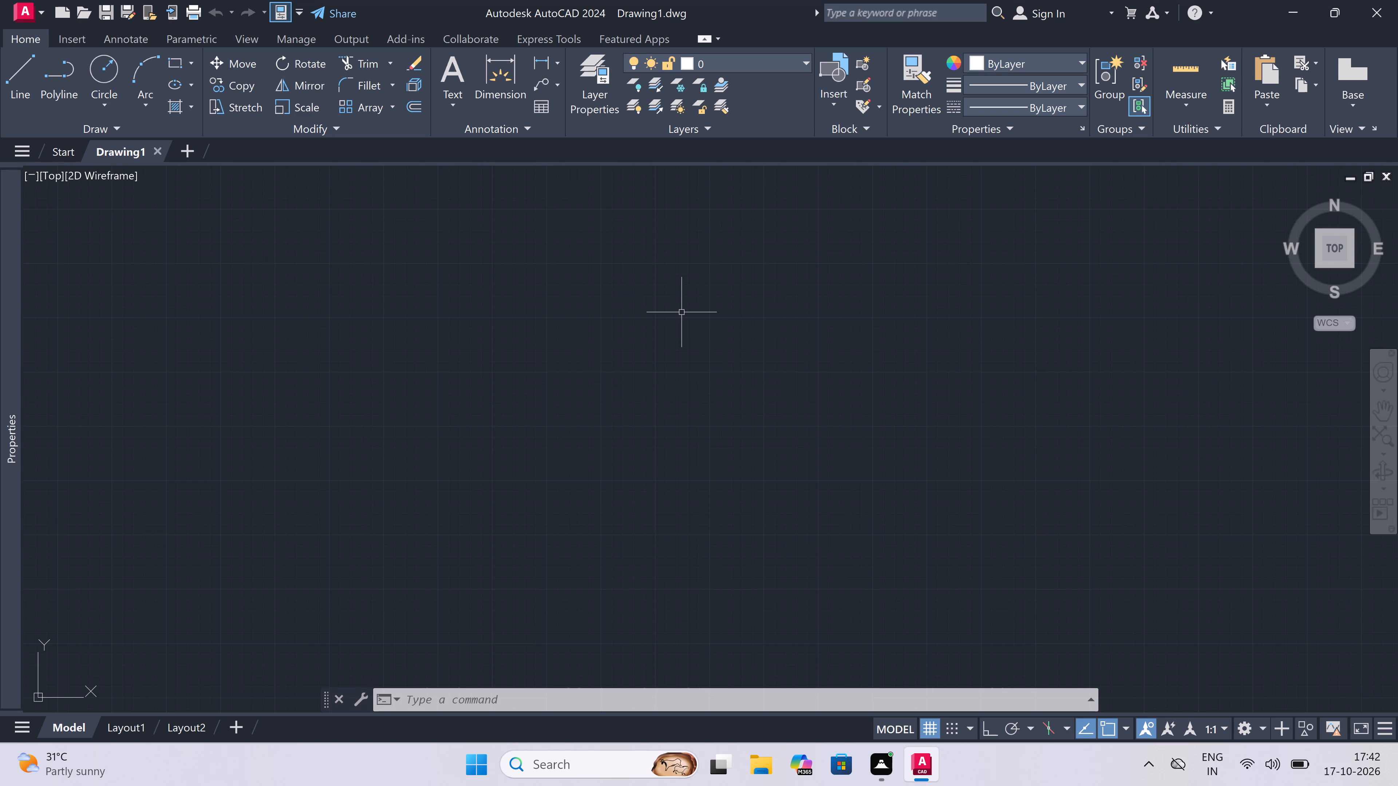
Configure the drawing units to Engineering length with 0'-0" precision and an insertion scale in inches.
{"action": "type", "text": "un"}
{"action": "key", "text": "space"}
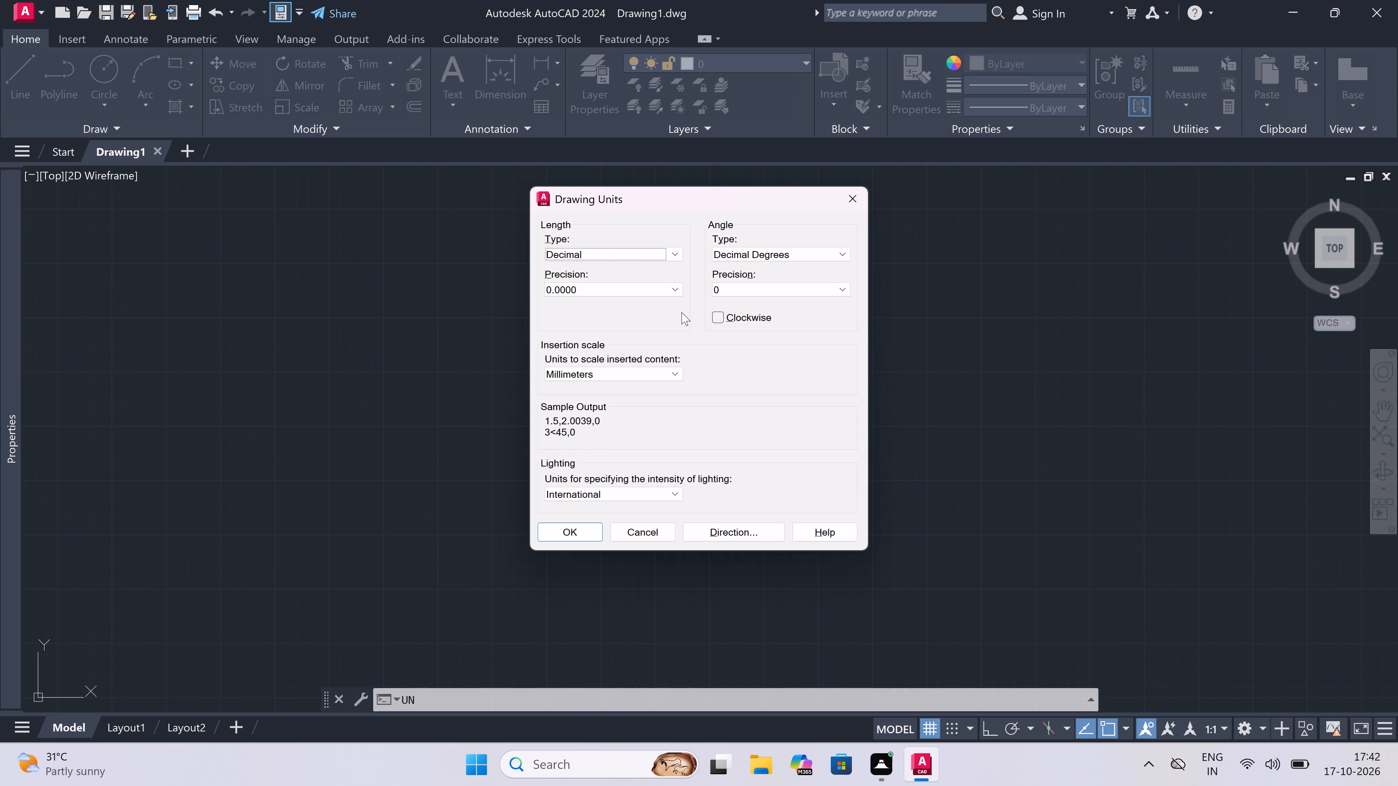
{"action": "left_click", "coordinate": [633, 256]}
{"action": "left_click", "coordinate": [624, 286]}
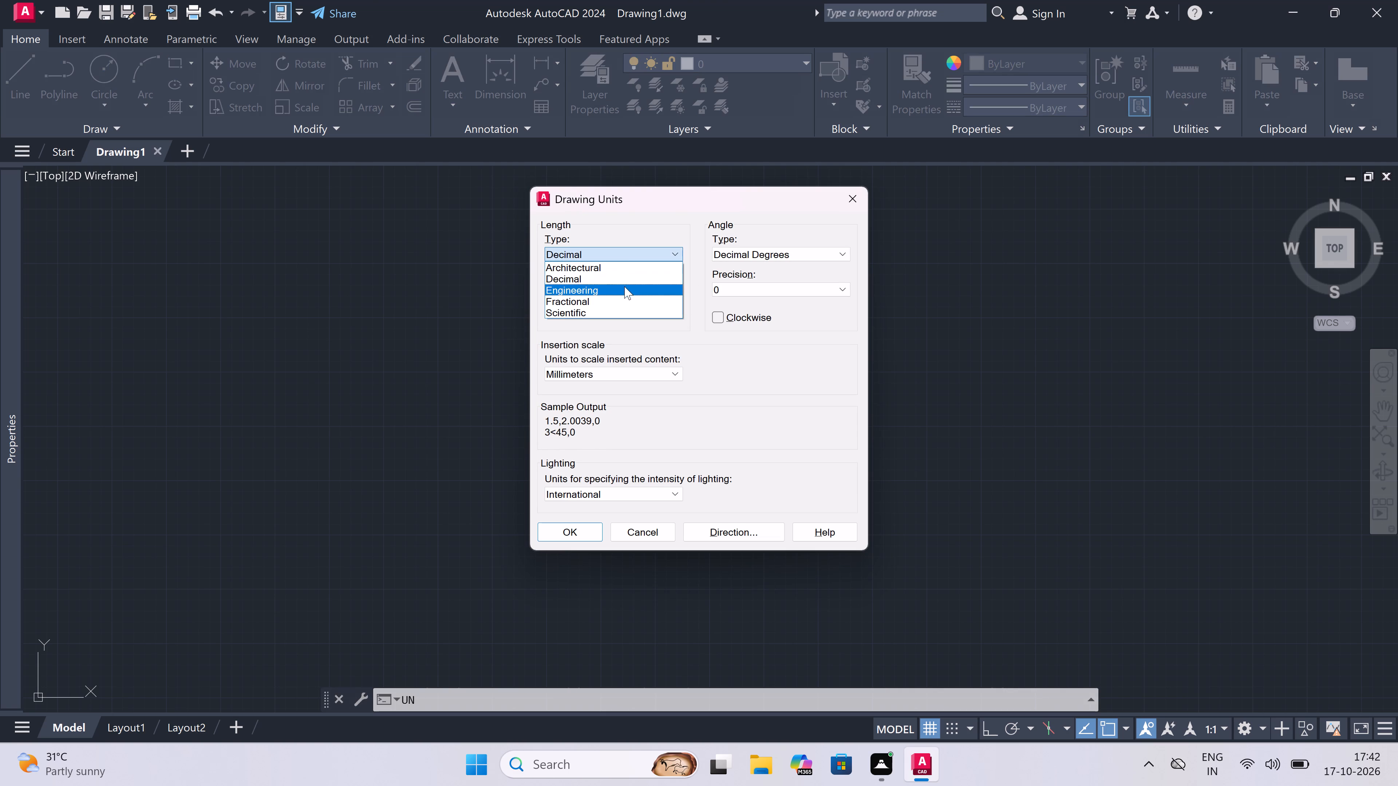
{"action": "left_click", "coordinate": [611, 284]}
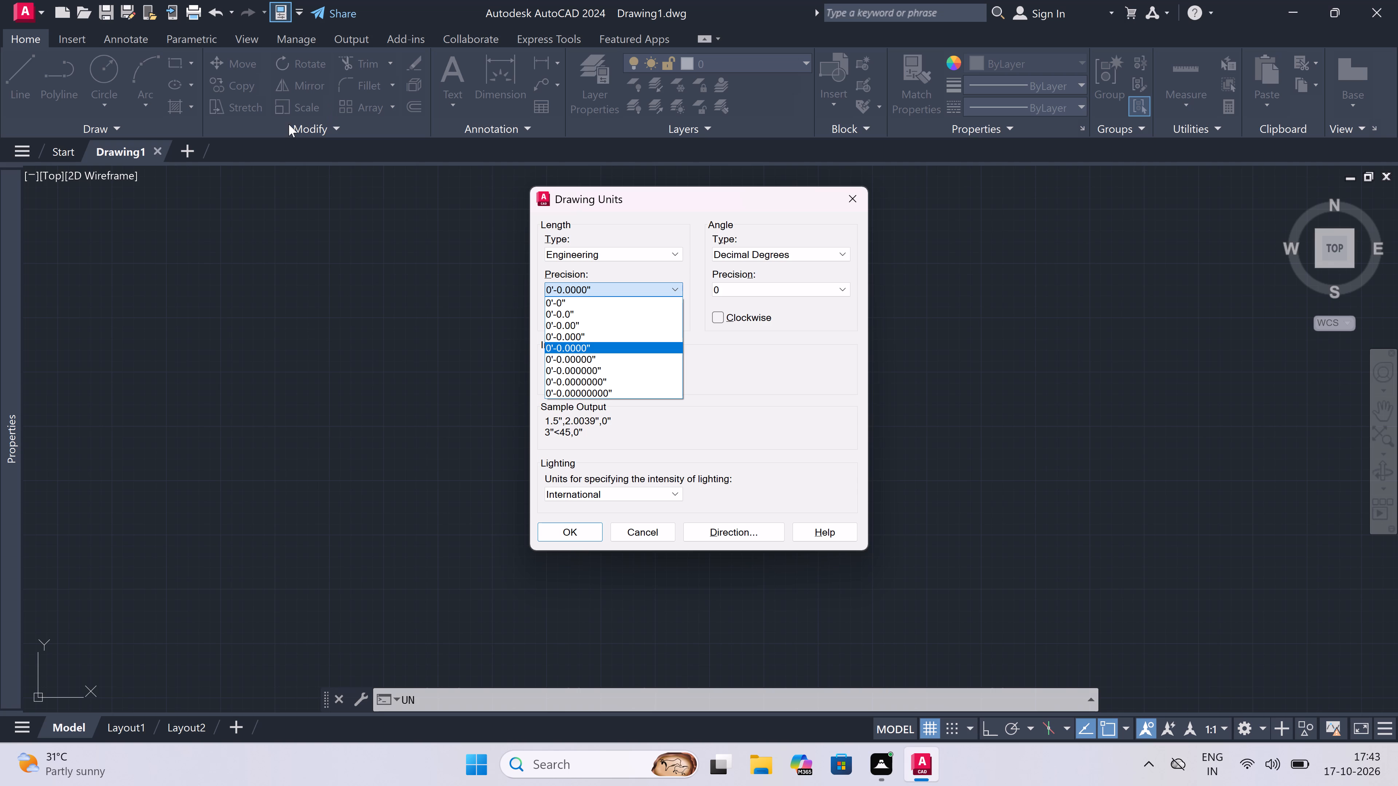
{"action": "left_click", "coordinate": [580, 296]}
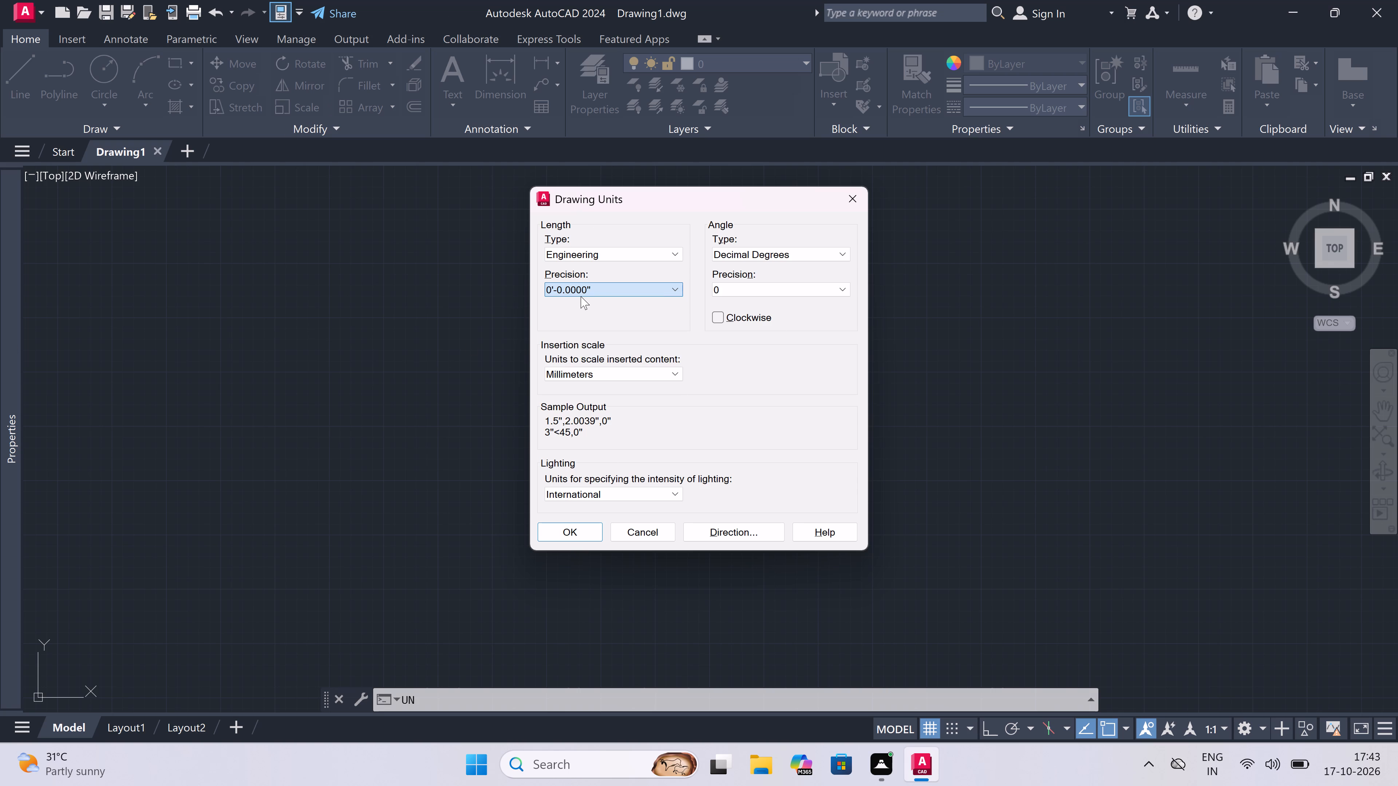
{"action": "left_click", "coordinate": [564, 376]}
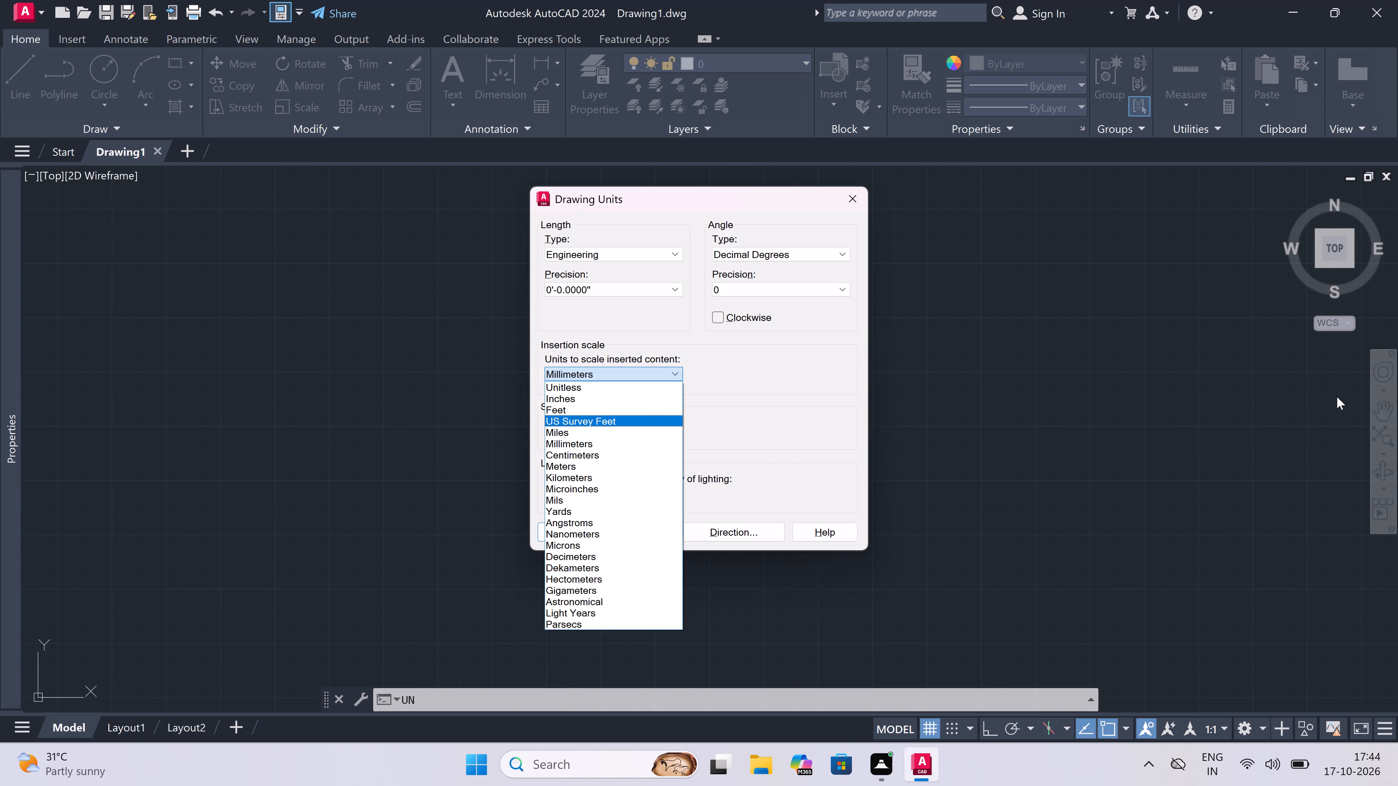
{"action": "left_click_drag", "start_coordinate": [611, 392], "coordinate": [611, 397]}
{"action": "left_click", "coordinate": [609, 398]}
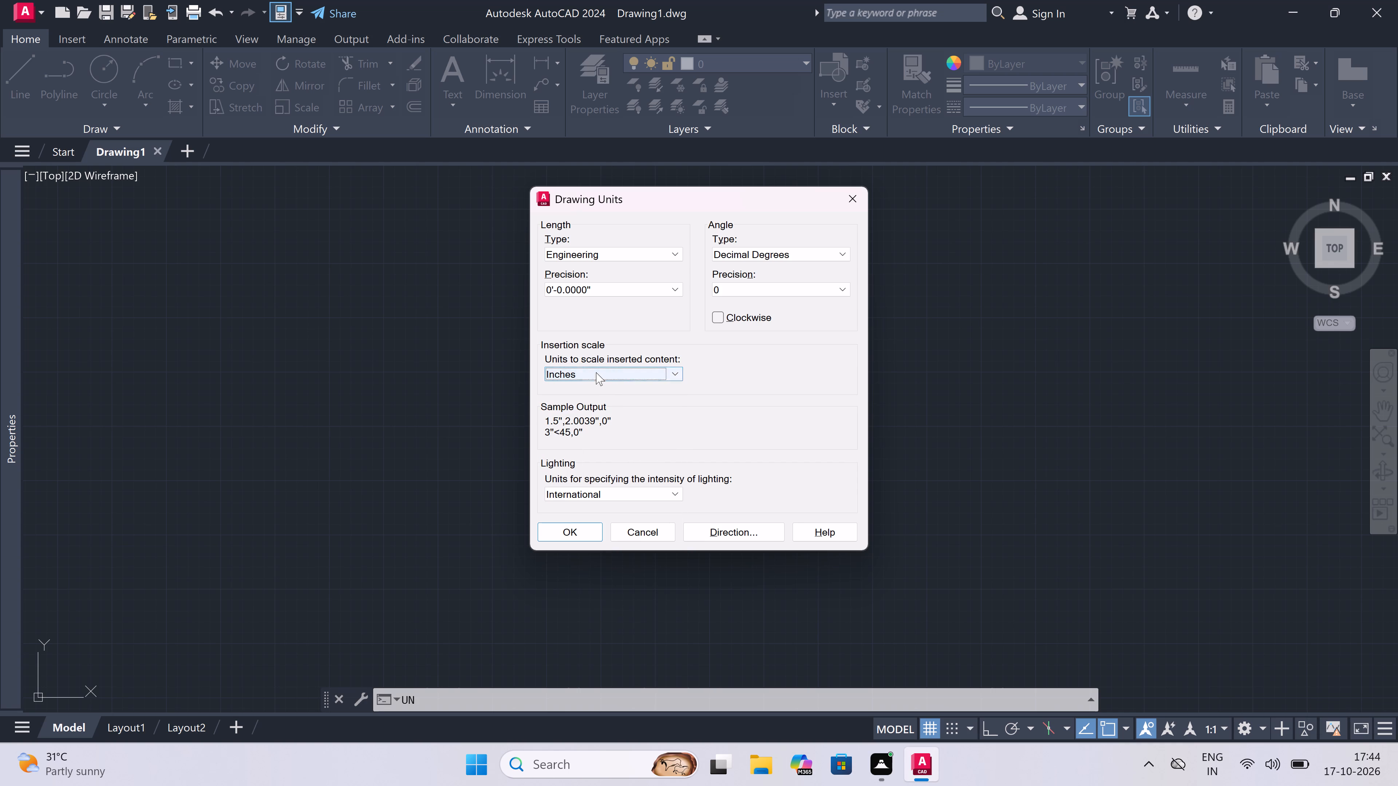
{"action": "left_click", "coordinate": [597, 290]}
{"action": "left_click", "coordinate": [588, 298]}
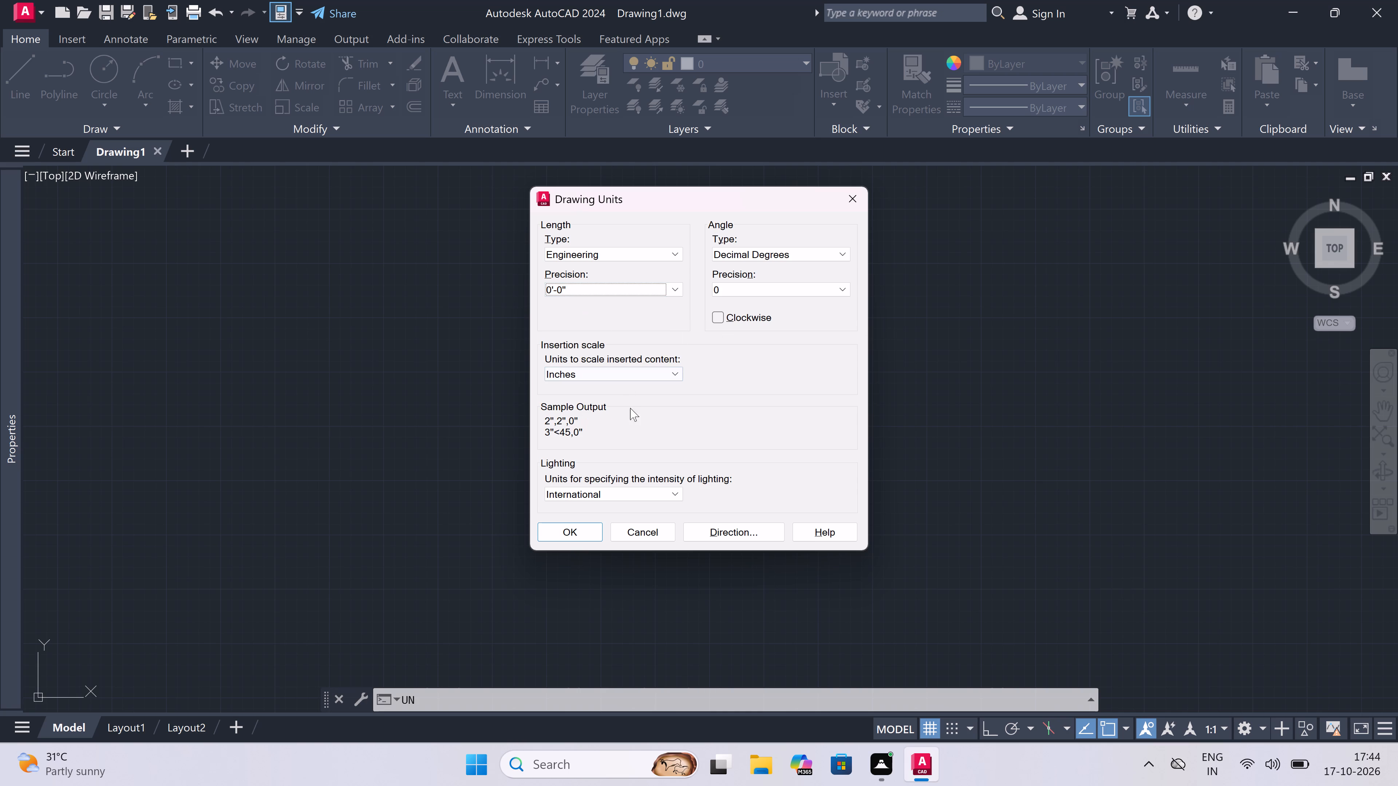
{"action": "left_click", "coordinate": [570, 533]}
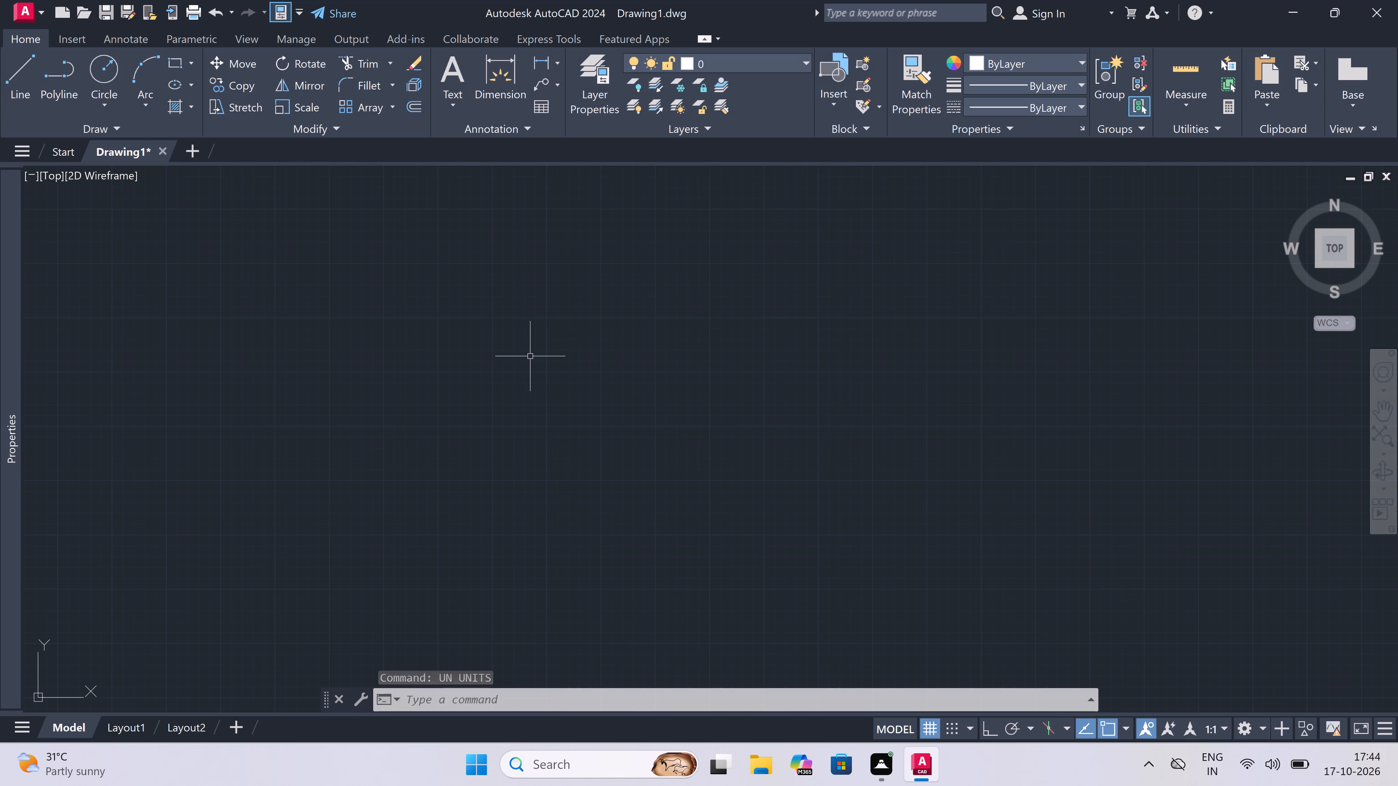
Draw a horizontal and a vertical construction line through one common point, with ortho mode turned on.
{"action": "type", "text": "xl"}
{"action": "key", "text": "space"}
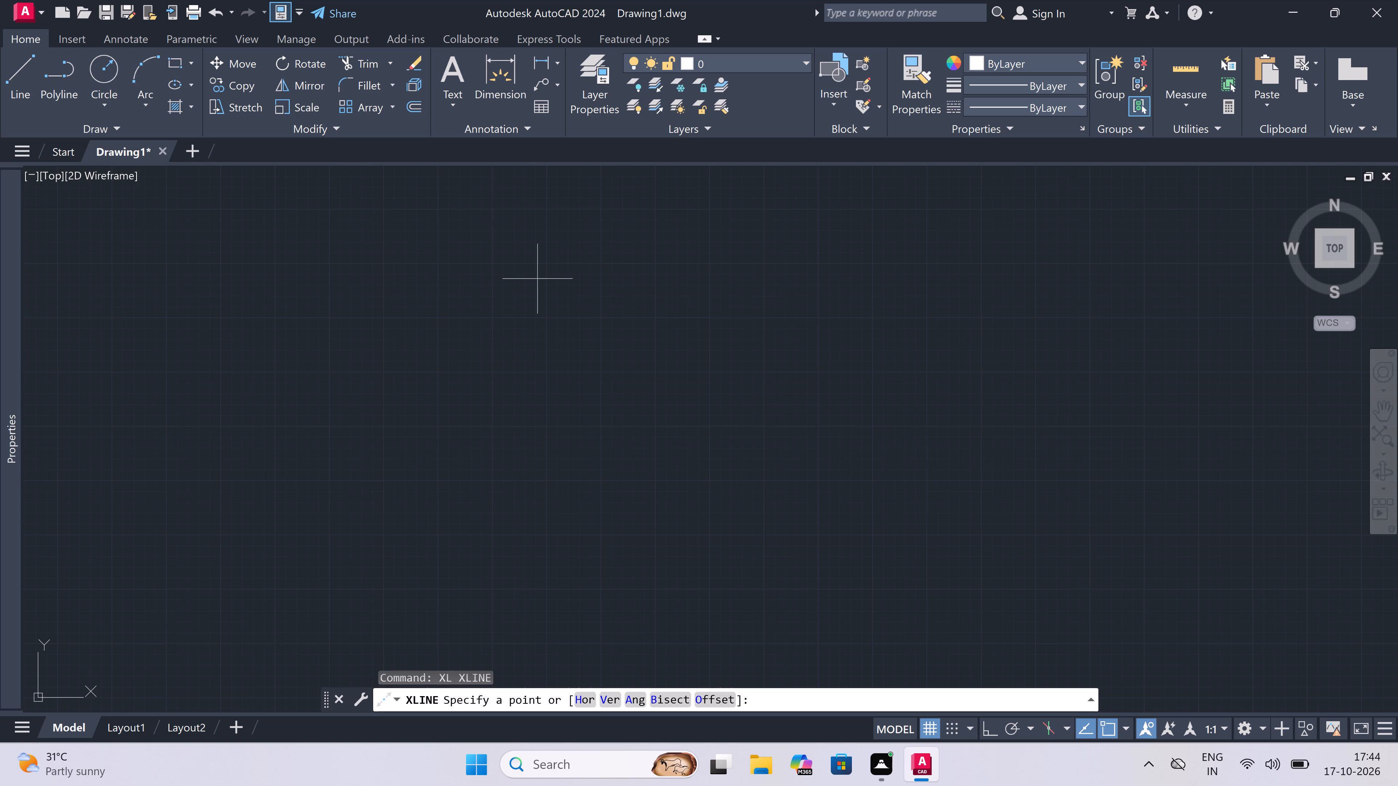
{"action": "left_click", "coordinate": [522, 176]}
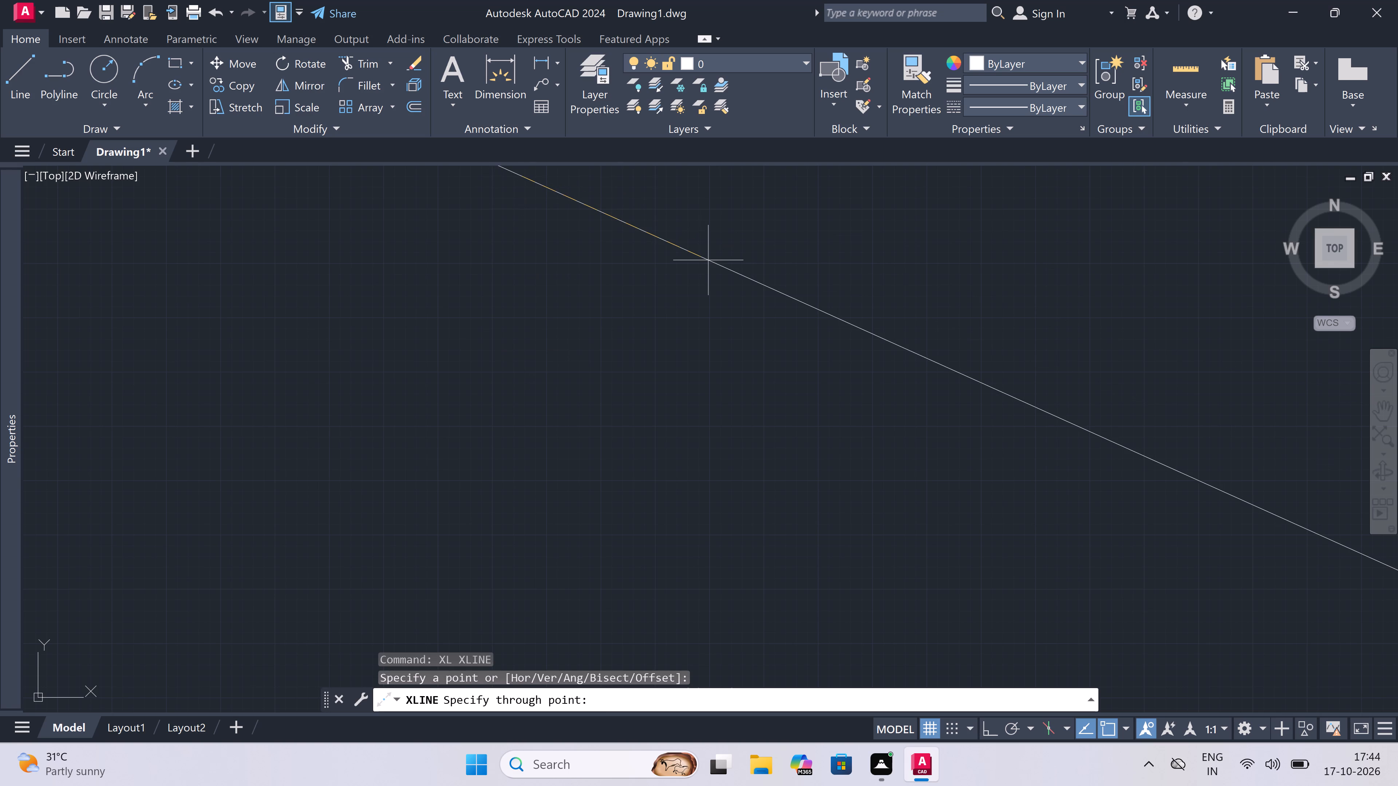
{"action": "key", "text": "F8"}
{"action": "left_click", "coordinate": [684, 196]}
{"action": "left_click", "coordinate": [504, 402]}
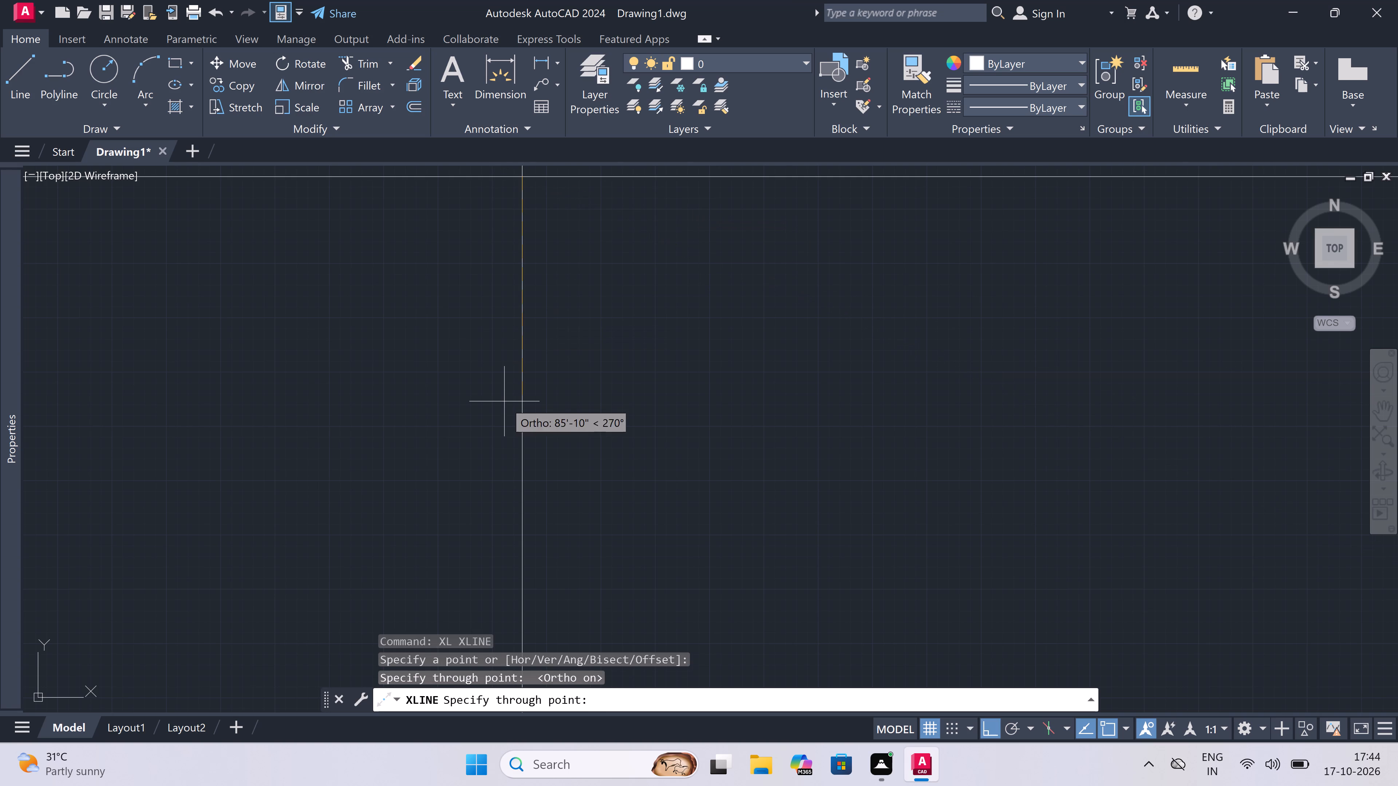
{"action": "key", "text": "Escape"}
Trim the construction lines above and to the left of their intersection, leaving the plan's upper-left outer corner.
{"action": "scroll", "coordinate": [504, 402], "scroll_direction": "down", "scroll_amount": 4}
{"action": "scroll", "coordinate": [506, 362], "scroll_direction": "up", "scroll_amount": 3}
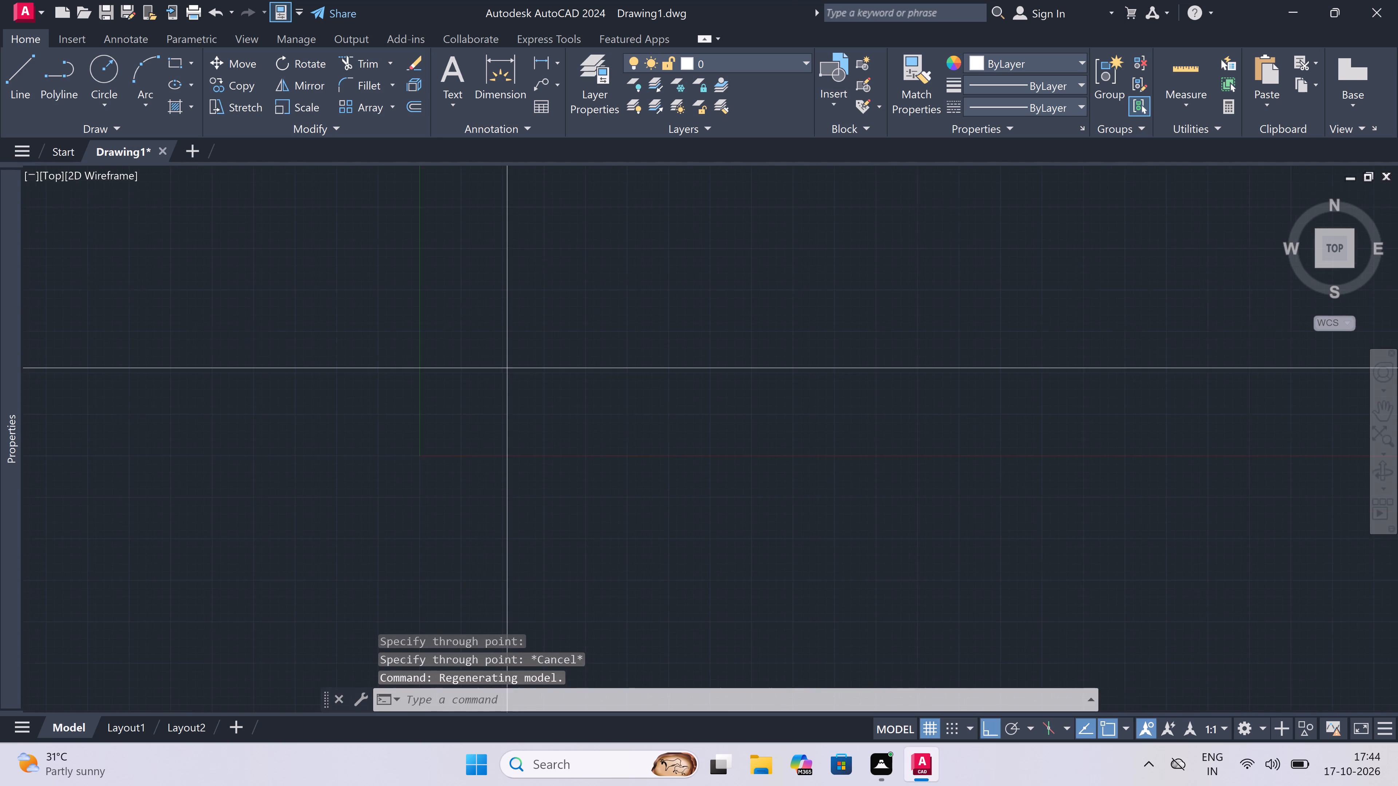
{"action": "scroll", "coordinate": [506, 362], "scroll_direction": "up", "scroll_amount": 1}
{"action": "scroll", "coordinate": [509, 394], "scroll_direction": "up", "scroll_amount": 3}
{"action": "scroll", "coordinate": [510, 358], "scroll_direction": "up", "scroll_amount": 3}
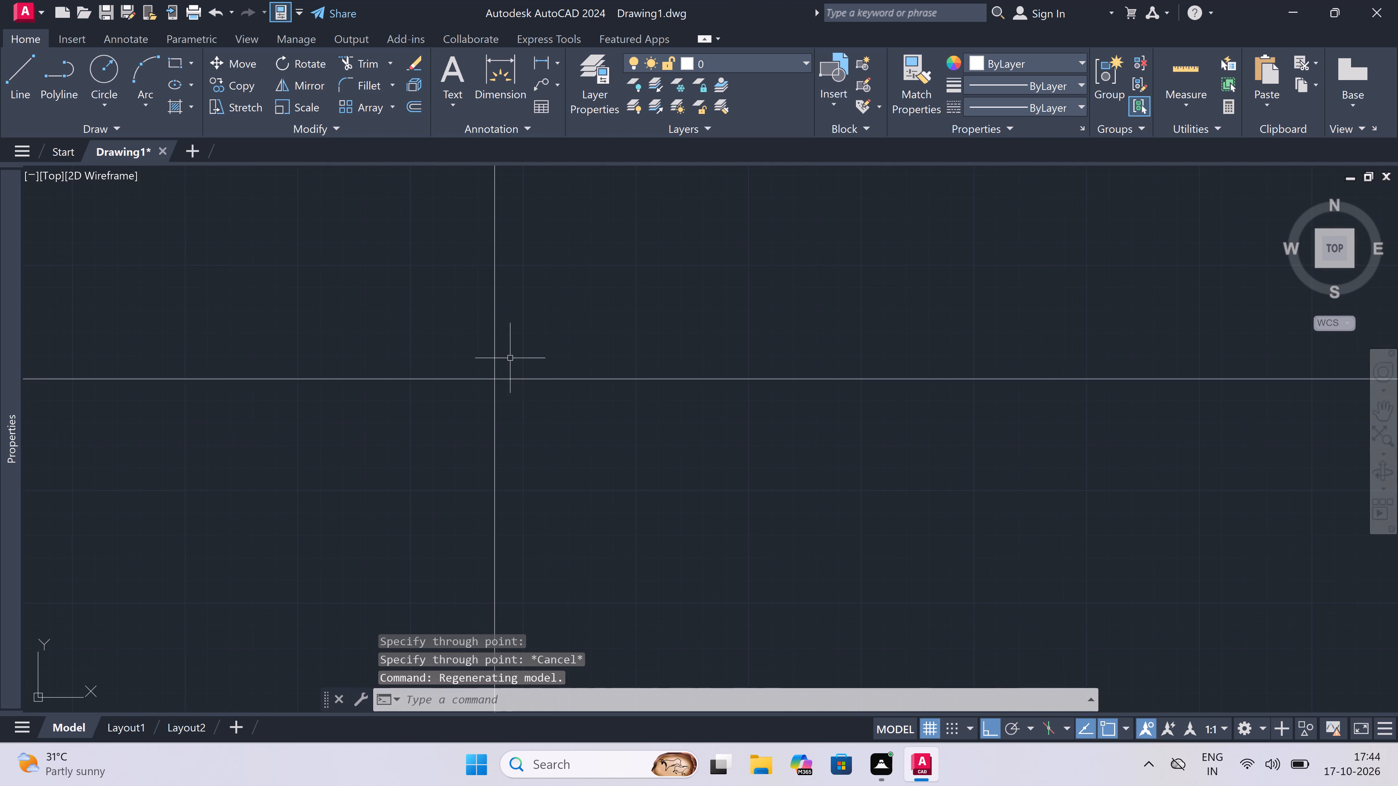
{"action": "type", "text": "tr"}
{"action": "key", "text": "space"}
{"action": "left_click", "coordinate": [507, 333]}
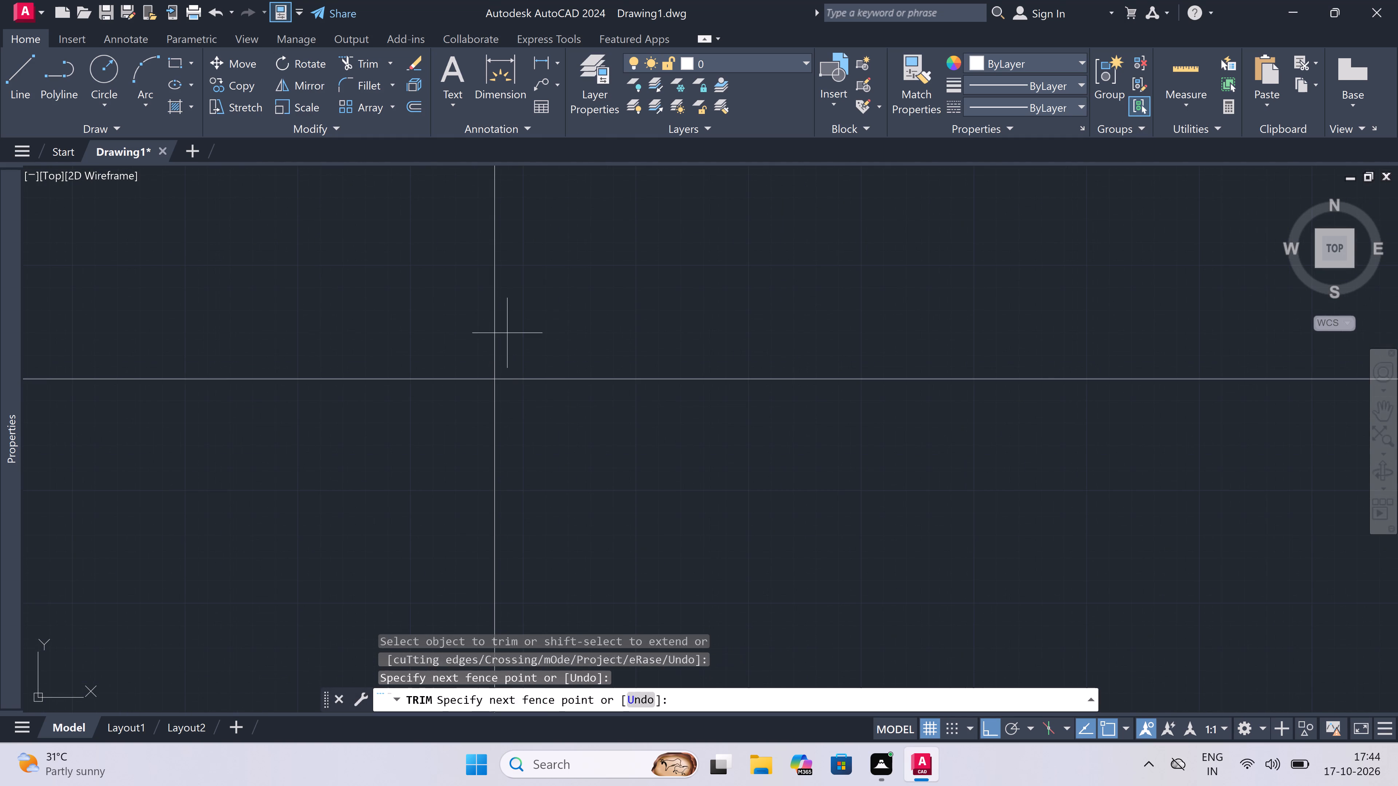
{"action": "double_click", "coordinate": [431, 386]}
{"action": "key", "text": "Escape"}
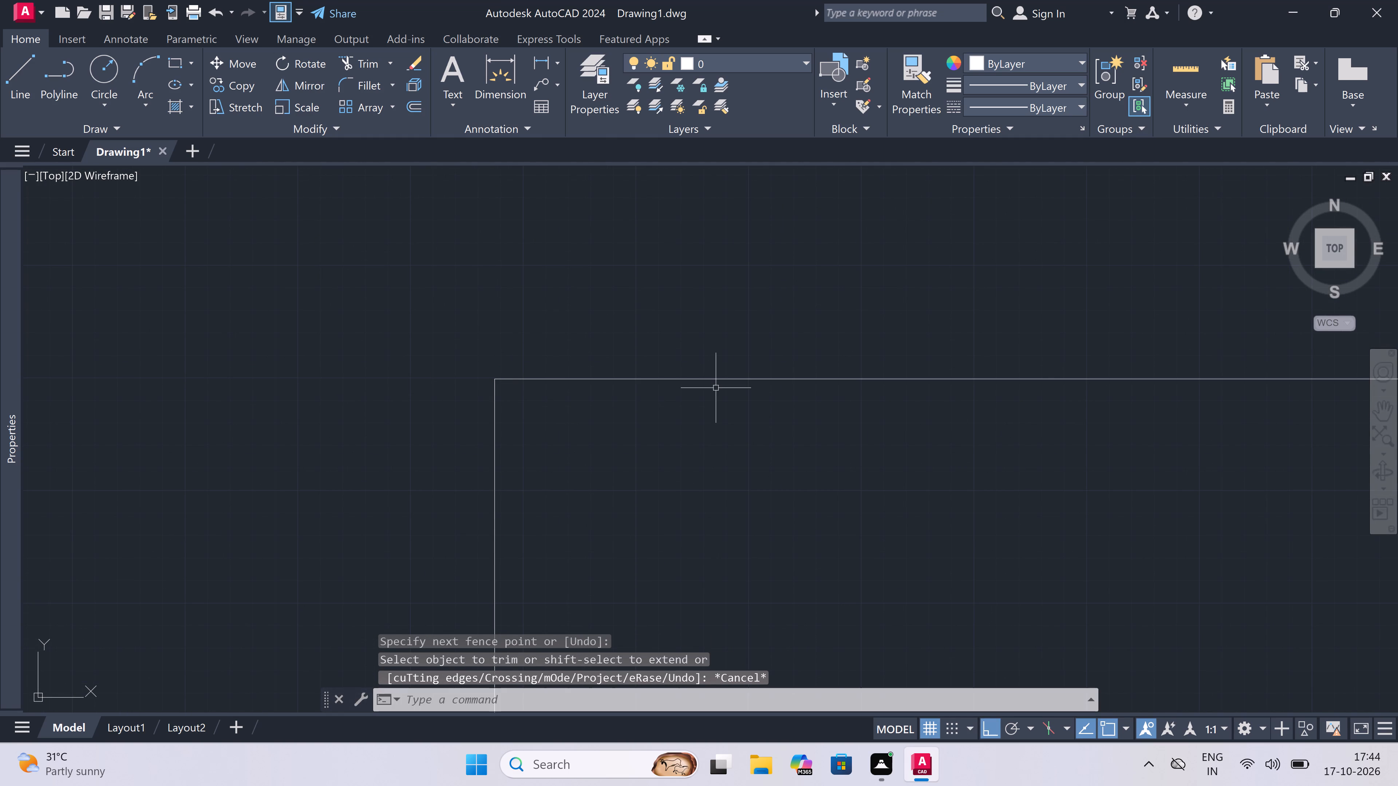
Offset the top and left outer lines 9" inward to form the exterior wall thickness.
{"action": "scroll", "coordinate": [706, 377], "scroll_direction": "down", "scroll_amount": 1}
{"action": "scroll", "coordinate": [706, 378], "scroll_direction": "up", "scroll_amount": 1}
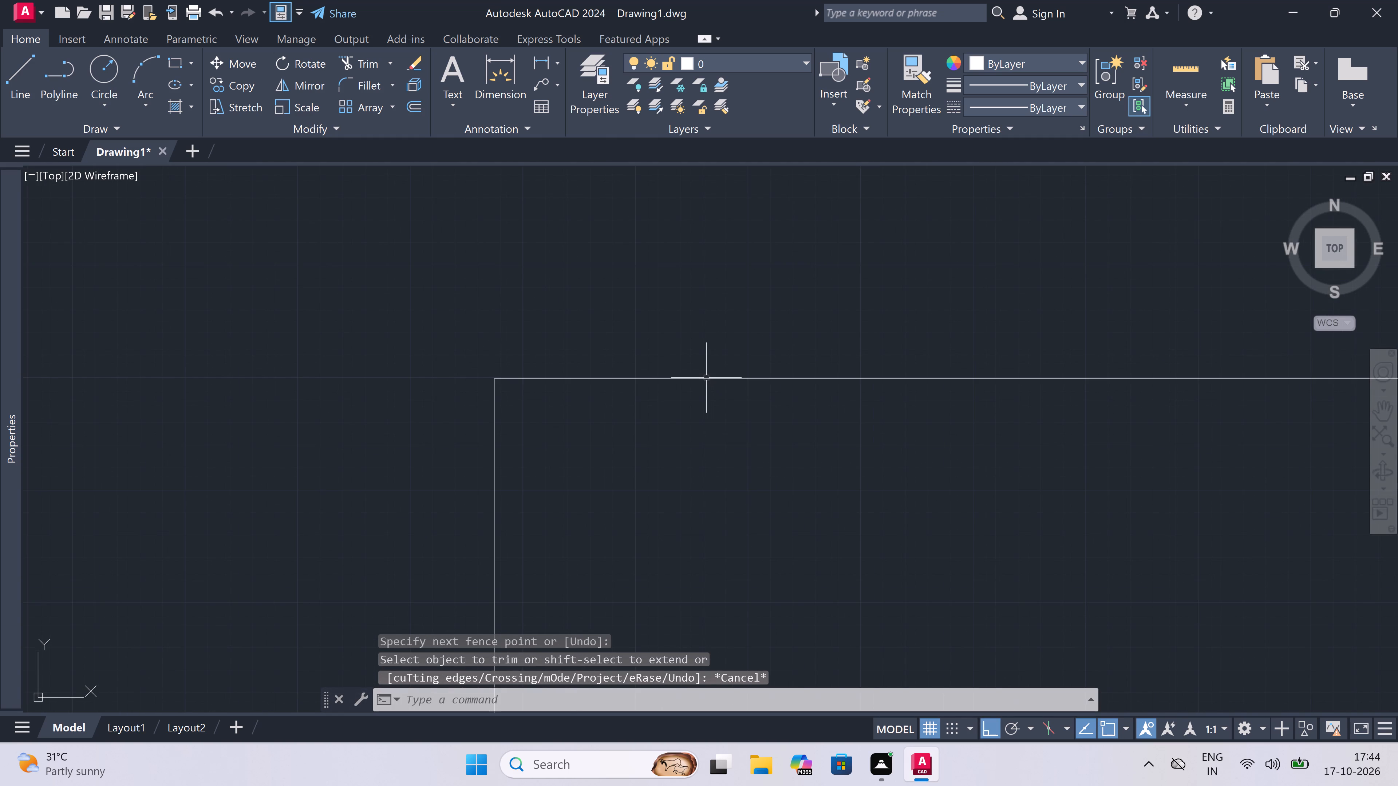
{"action": "type", "text": "o"}
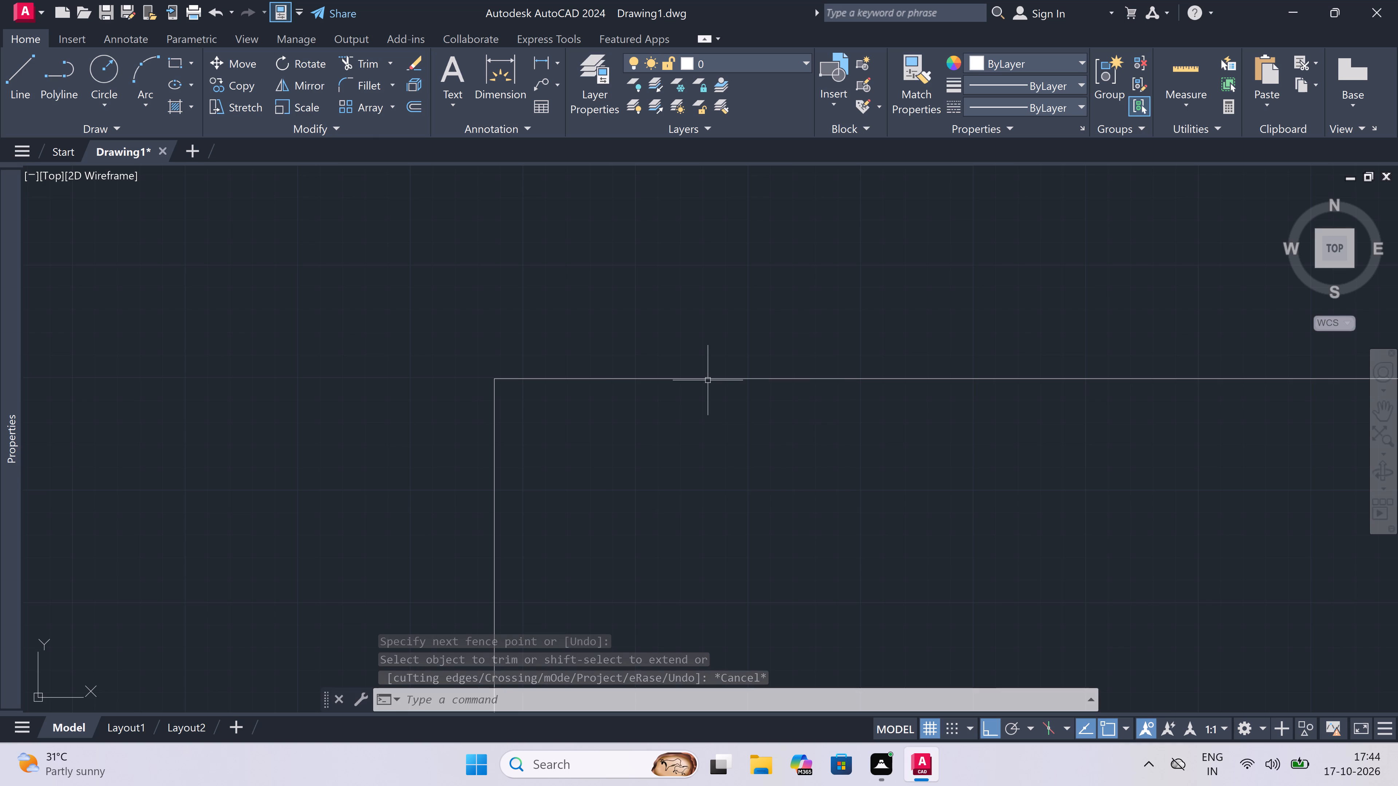
{"action": "key", "text": "space"}
{"action": "left_click_drag", "start_coordinate": [709, 381], "coordinate": [711, 389]}
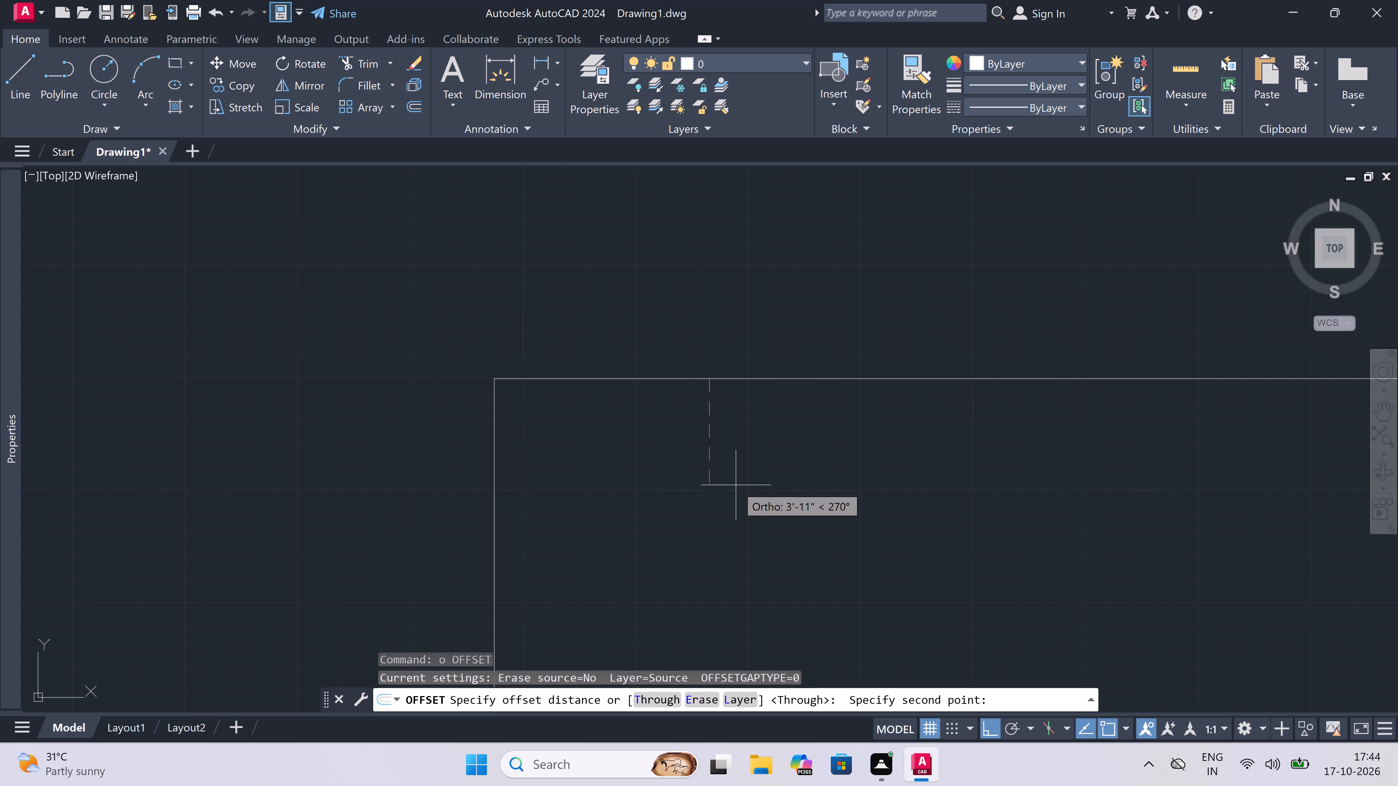
{"action": "type", "text": "9\""}
{"action": "key", "text": "space"}
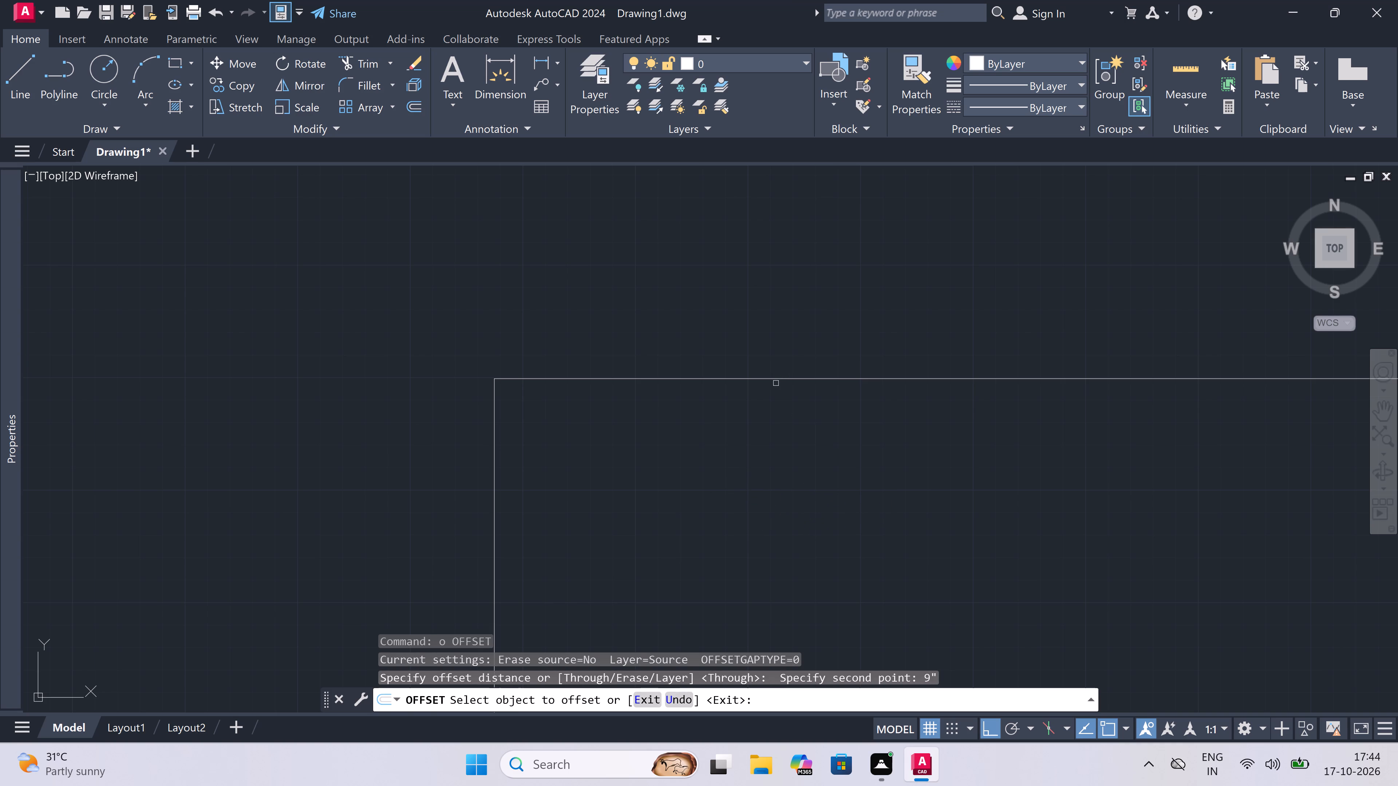
{"action": "left_click_drag", "start_coordinate": [772, 378], "coordinate": [772, 397]}
{"action": "left_click", "coordinate": [769, 420]}
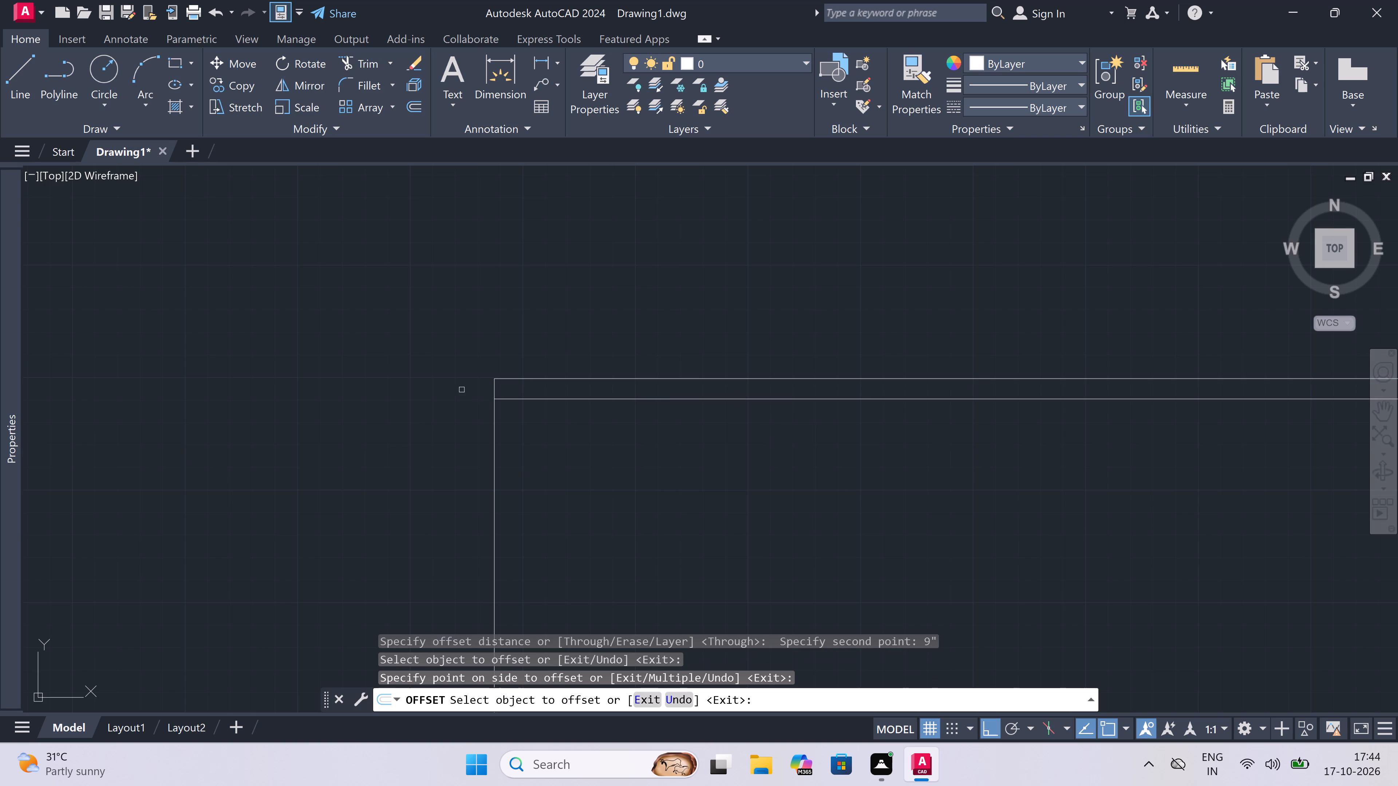
{"action": "left_click", "coordinate": [496, 418]}
{"action": "left_click", "coordinate": [518, 423]}
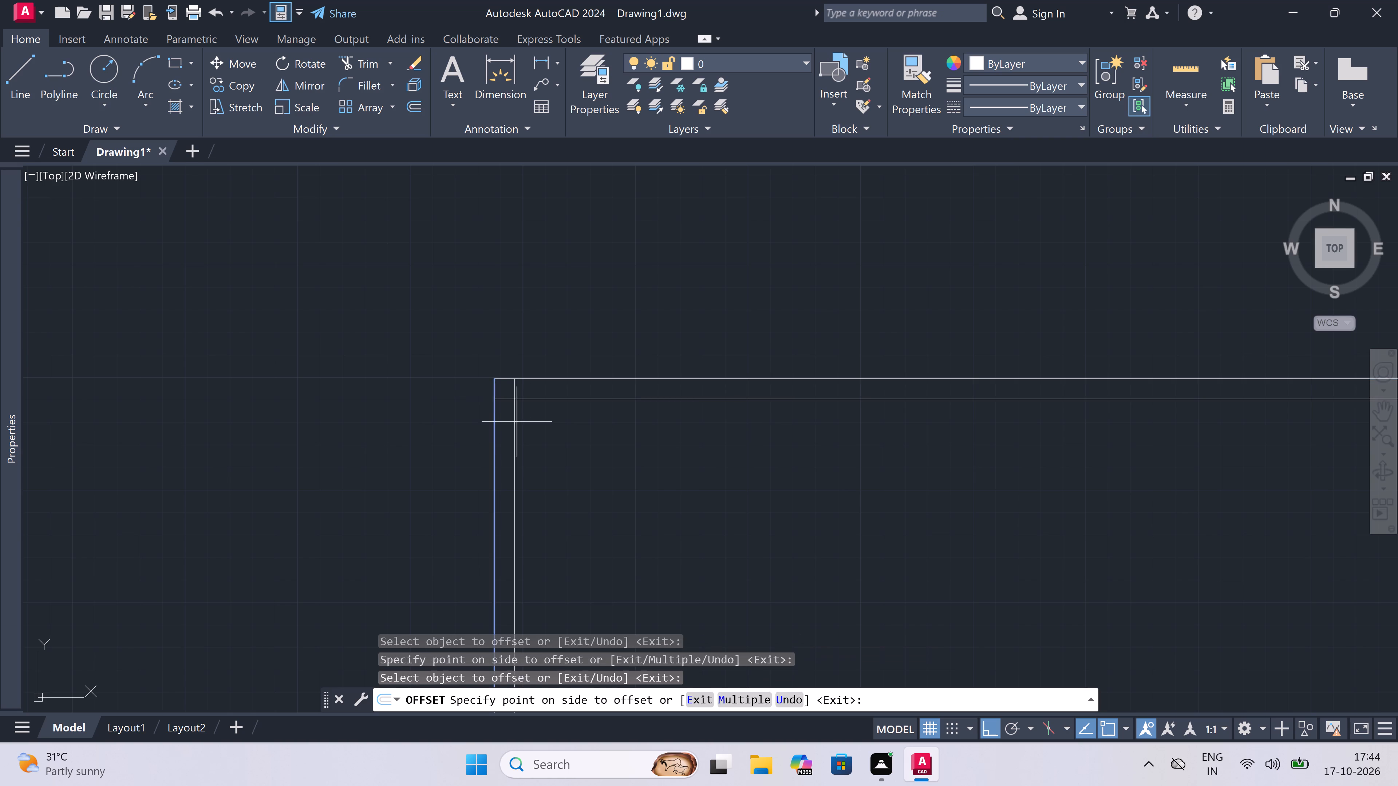
{"action": "key", "text": "Escape"}
Offset the inner line of the top exterior wall 10' downward to set the first room's depth.
{"action": "key", "text": "space"}
{"action": "left_click_drag", "start_coordinate": [744, 393], "coordinate": [747, 404]}
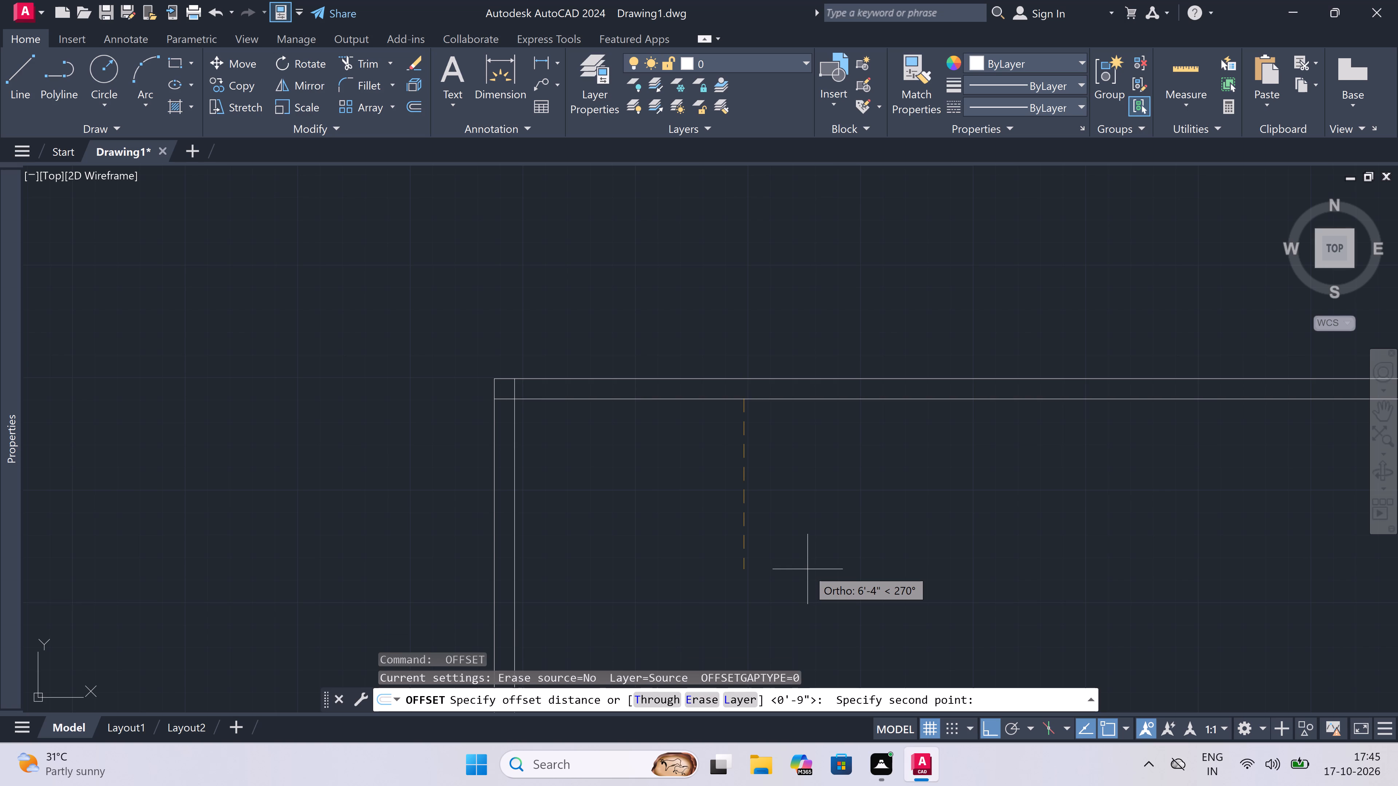
{"action": "type", "text": "10'"}
{"action": "key", "text": "space"}
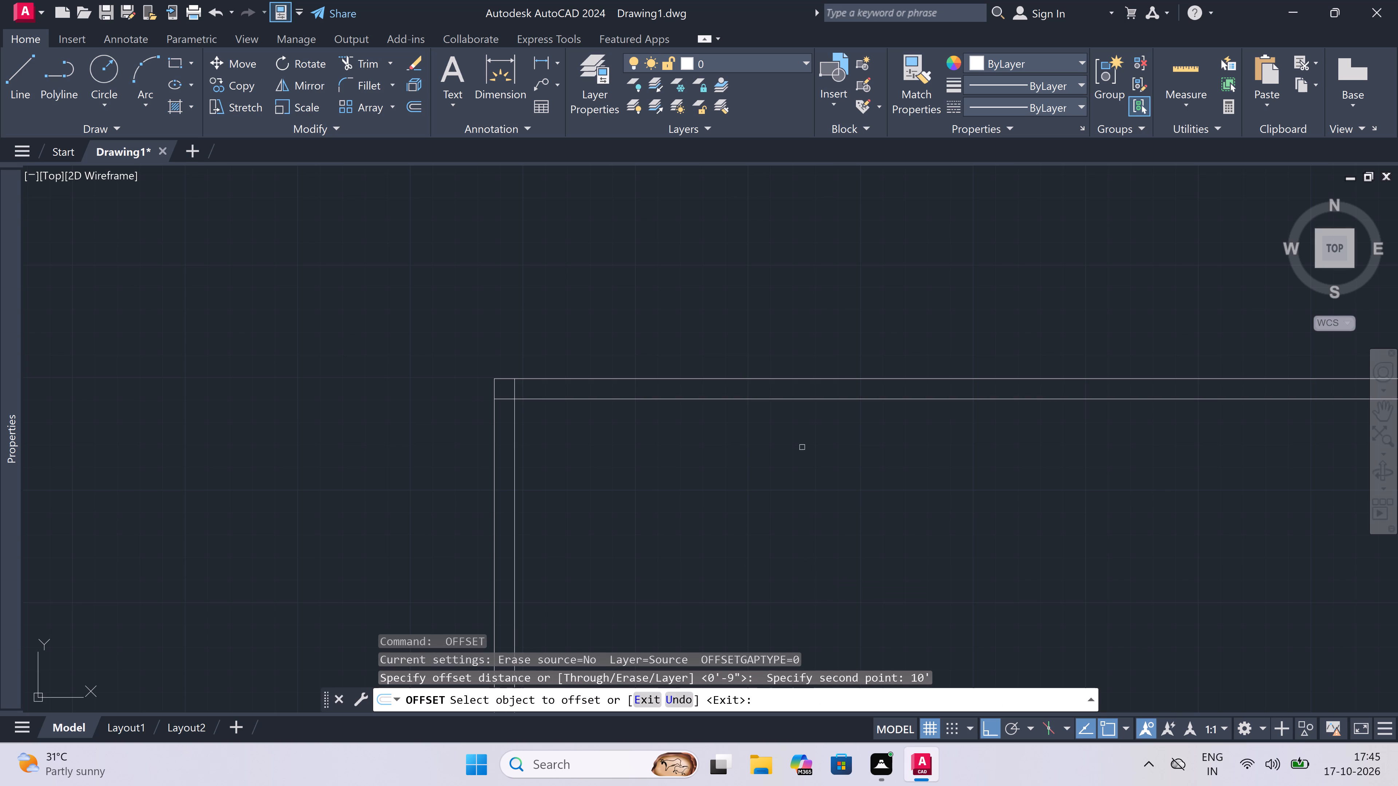
{"action": "left_click", "coordinate": [723, 399]}
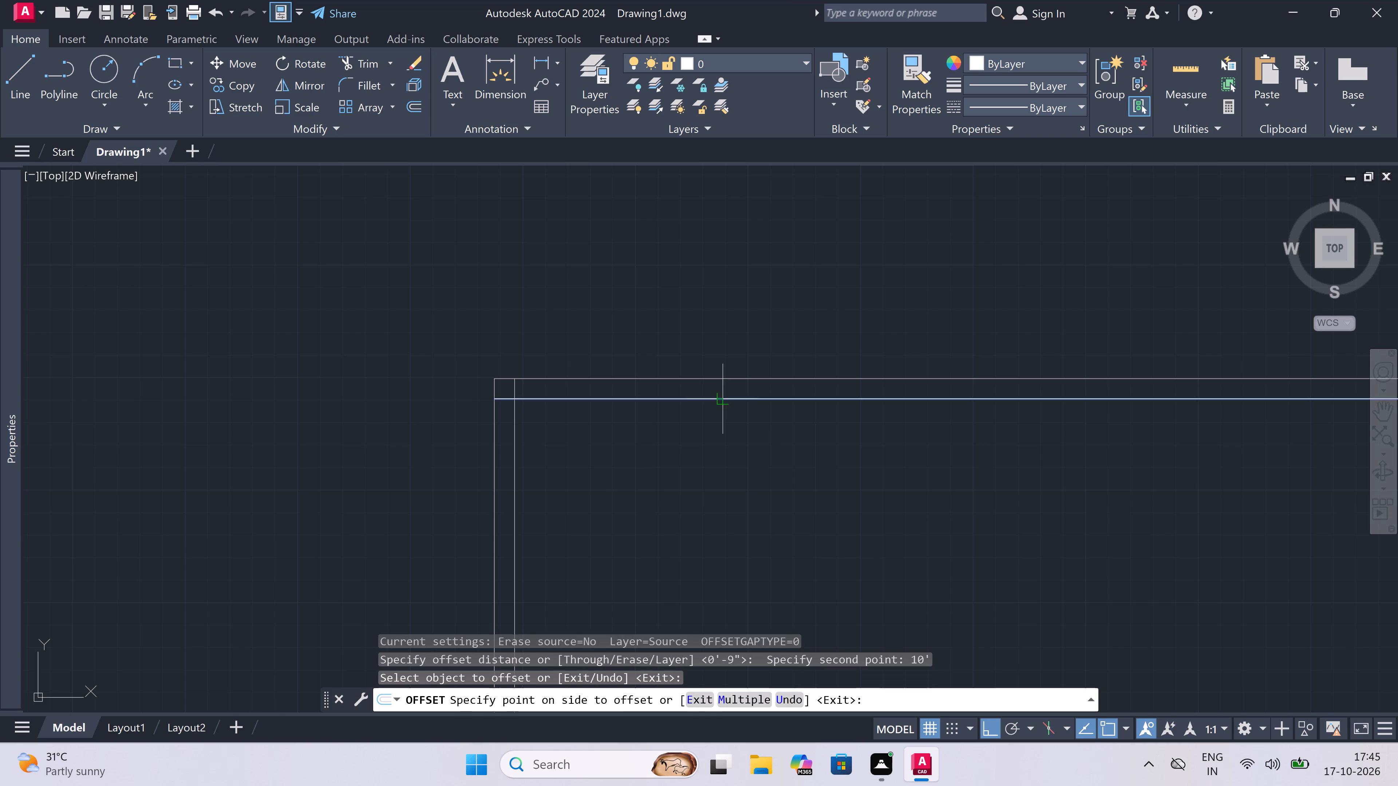
{"action": "left_click", "coordinate": [720, 413]}
{"action": "scroll", "coordinate": [721, 410], "scroll_direction": "down", "scroll_amount": 3}
{"action": "scroll", "coordinate": [724, 476], "scroll_direction": "up", "scroll_amount": 3}
{"action": "key", "text": "Escape"}
Offset the room's lower horizontal line 4.5" downward to form the partition wall.
{"action": "key", "text": "space"}
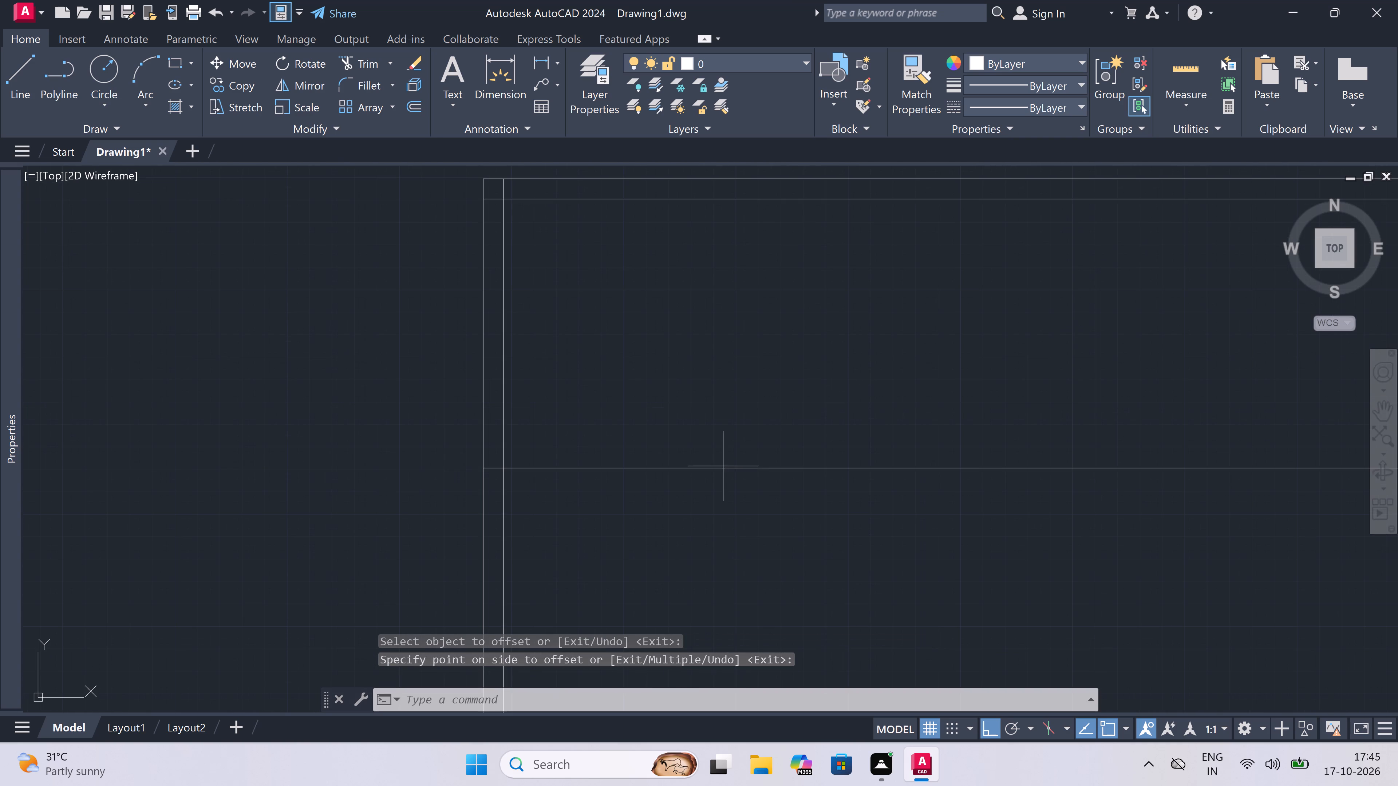
{"action": "left_click", "coordinate": [724, 468]}
{"action": "type", "text": "4.5\""}
{"action": "key", "text": "space"}
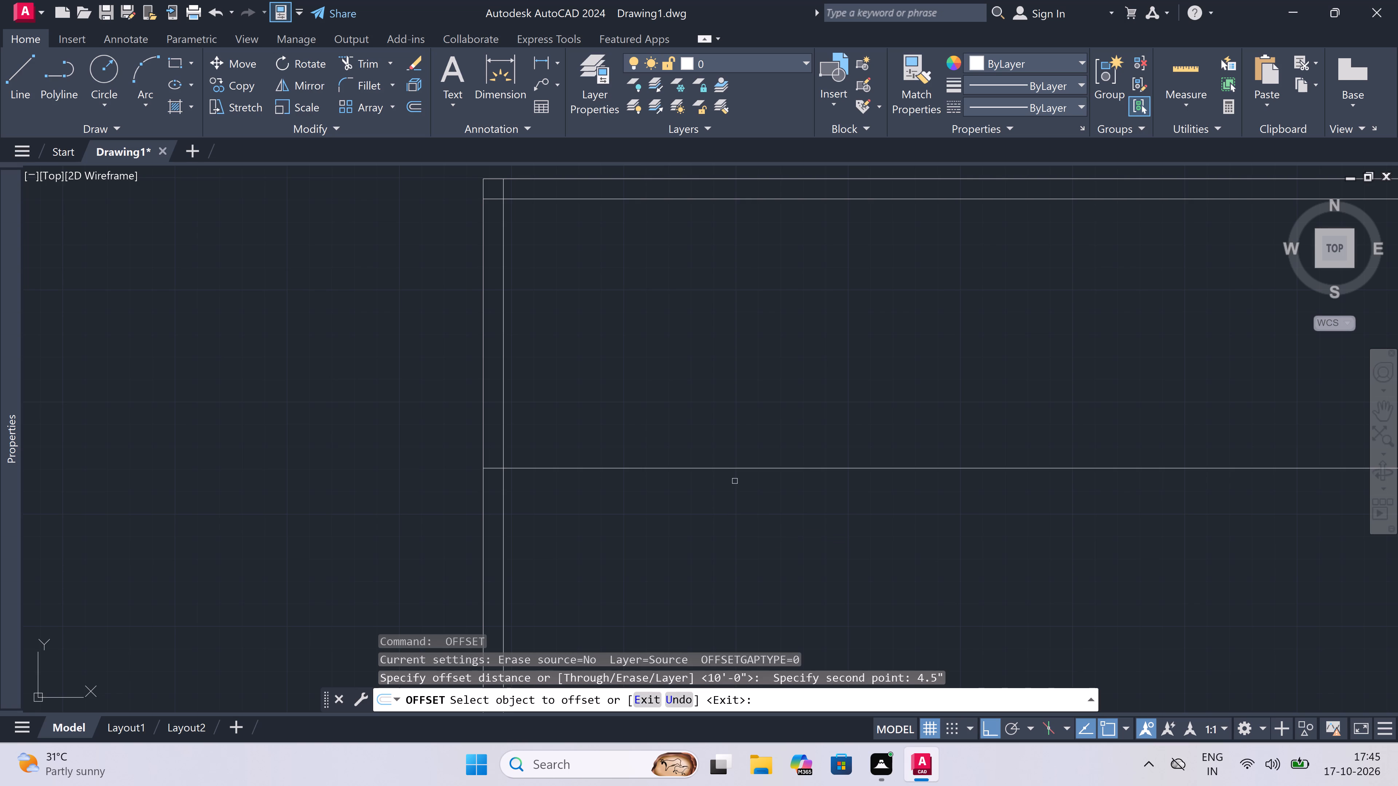
{"action": "left_click_drag", "start_coordinate": [738, 471], "coordinate": [740, 475]}
{"action": "left_click", "coordinate": [728, 513]}
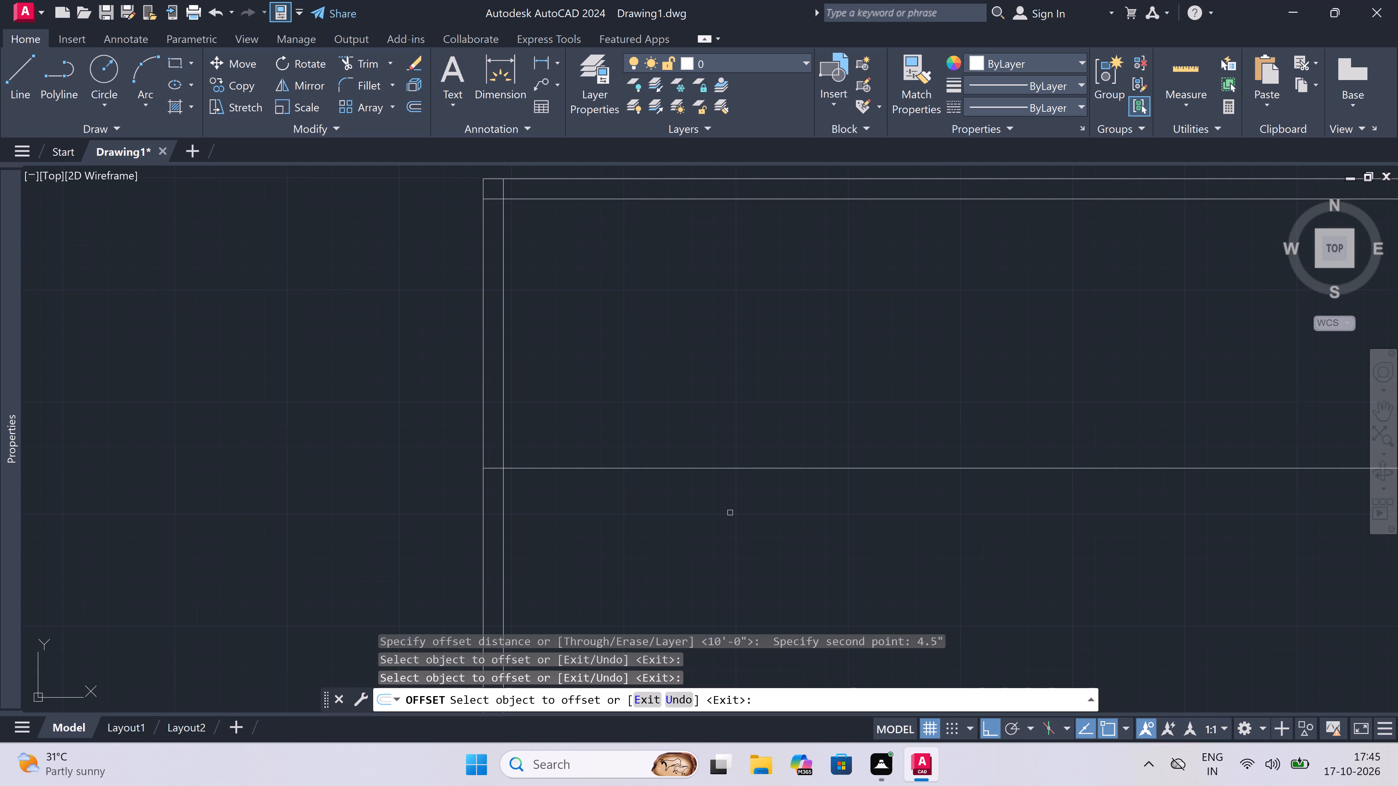
{"action": "left_click_drag", "start_coordinate": [686, 469], "coordinate": [675, 540]}
{"action": "left_click", "coordinate": [669, 563]}
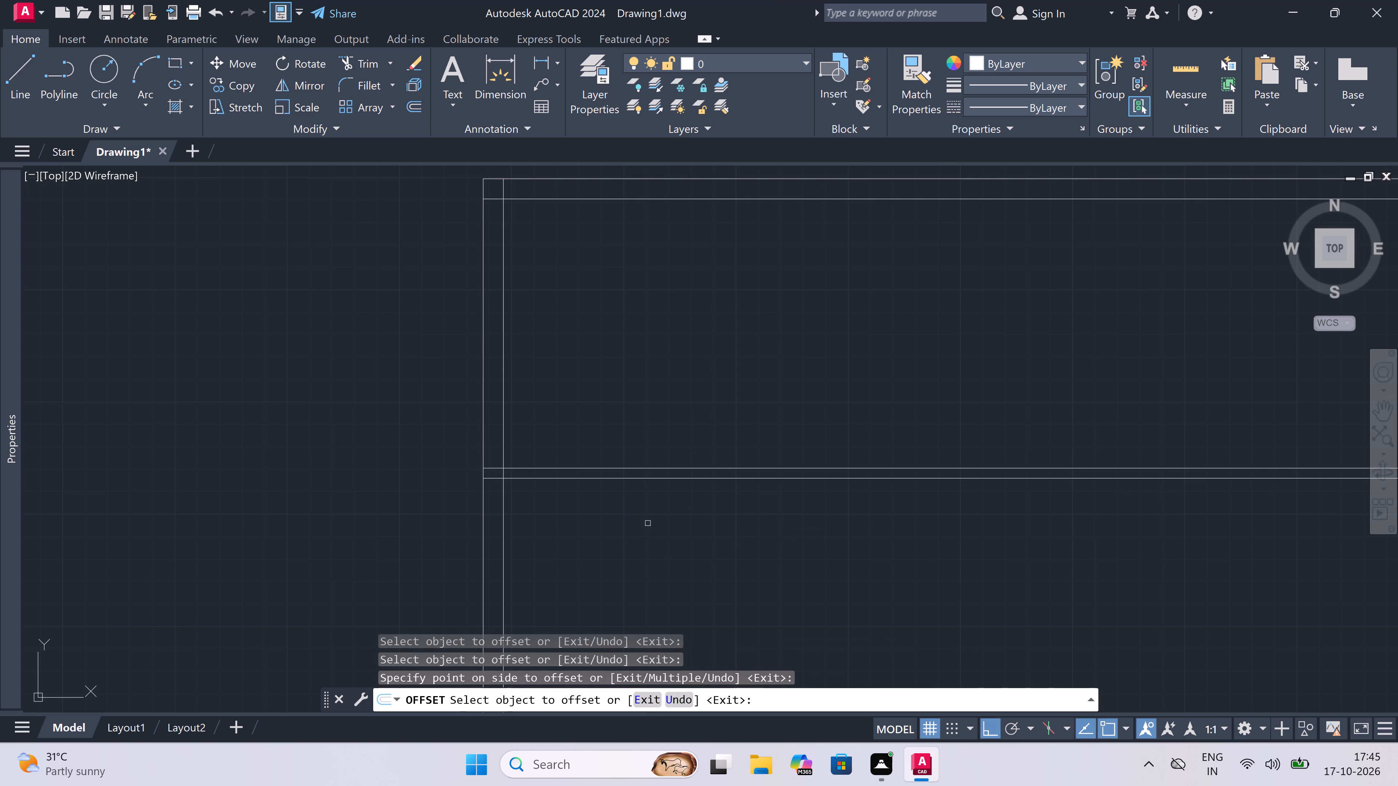
{"action": "key", "text": "Escape"}
Offset the inner line of the left exterior wall 6'6" to the right to set the first room's width.
{"action": "key", "text": "space"}
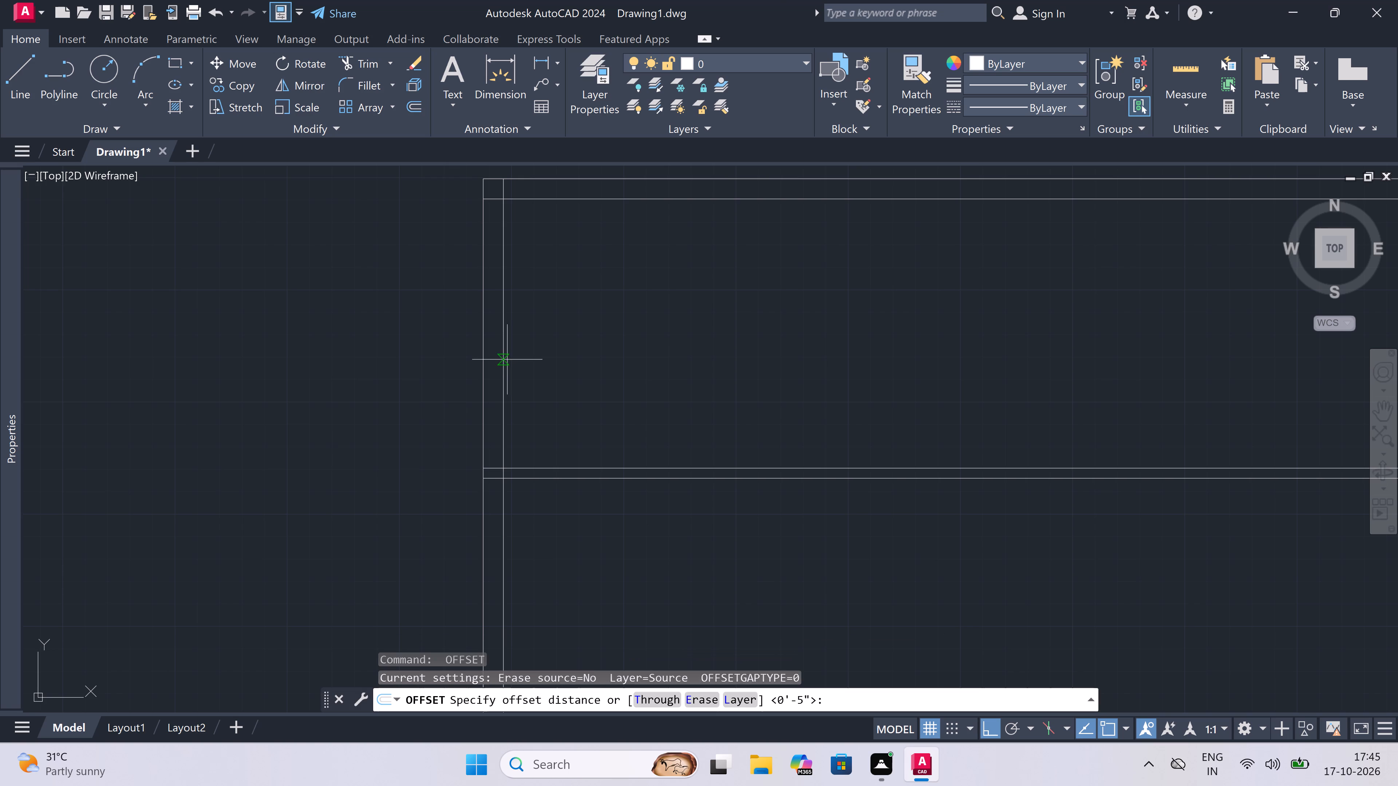
{"action": "left_click", "coordinate": [506, 355]}
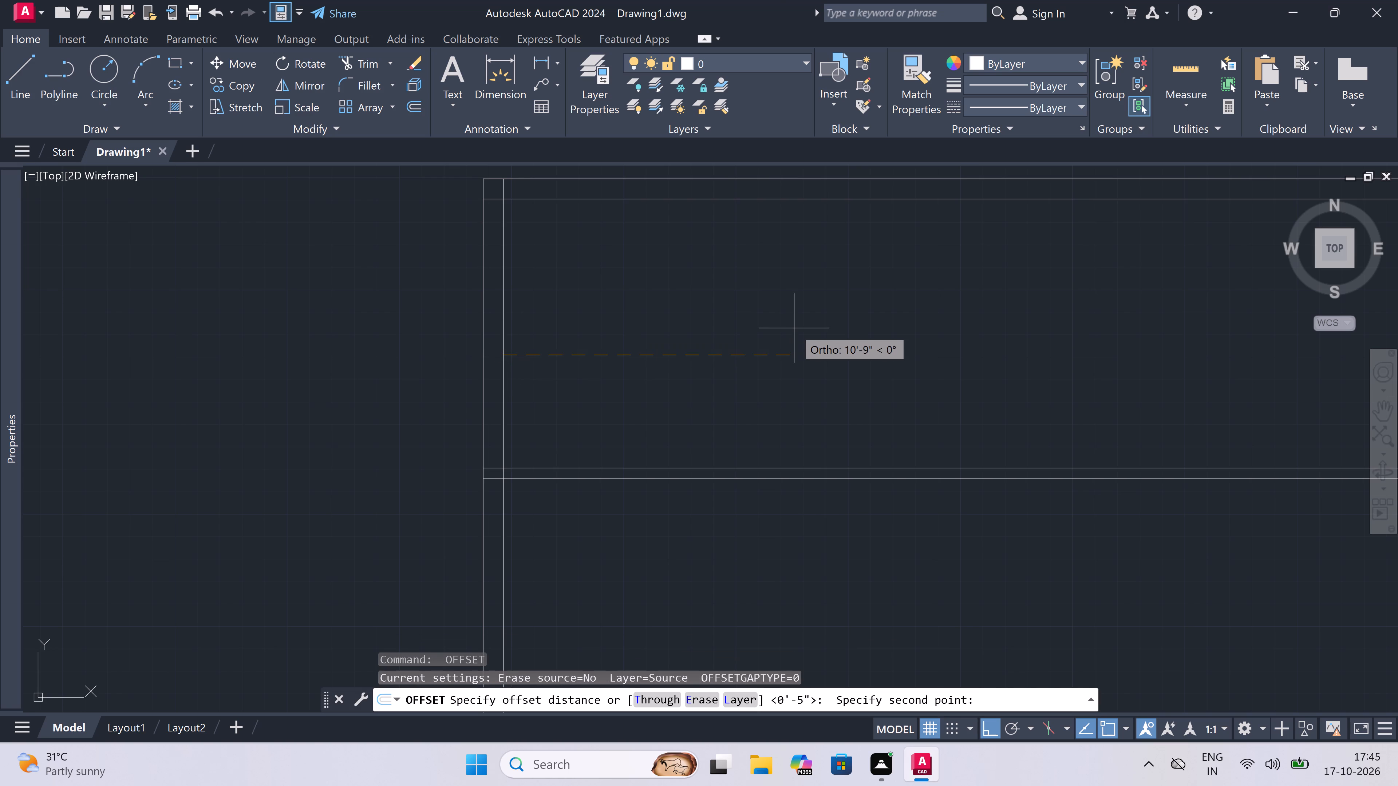
{"action": "type", "text": "6'6"}
{"action": "key", "text": "shift+quotedbl"}
{"action": "key", "text": "space"}
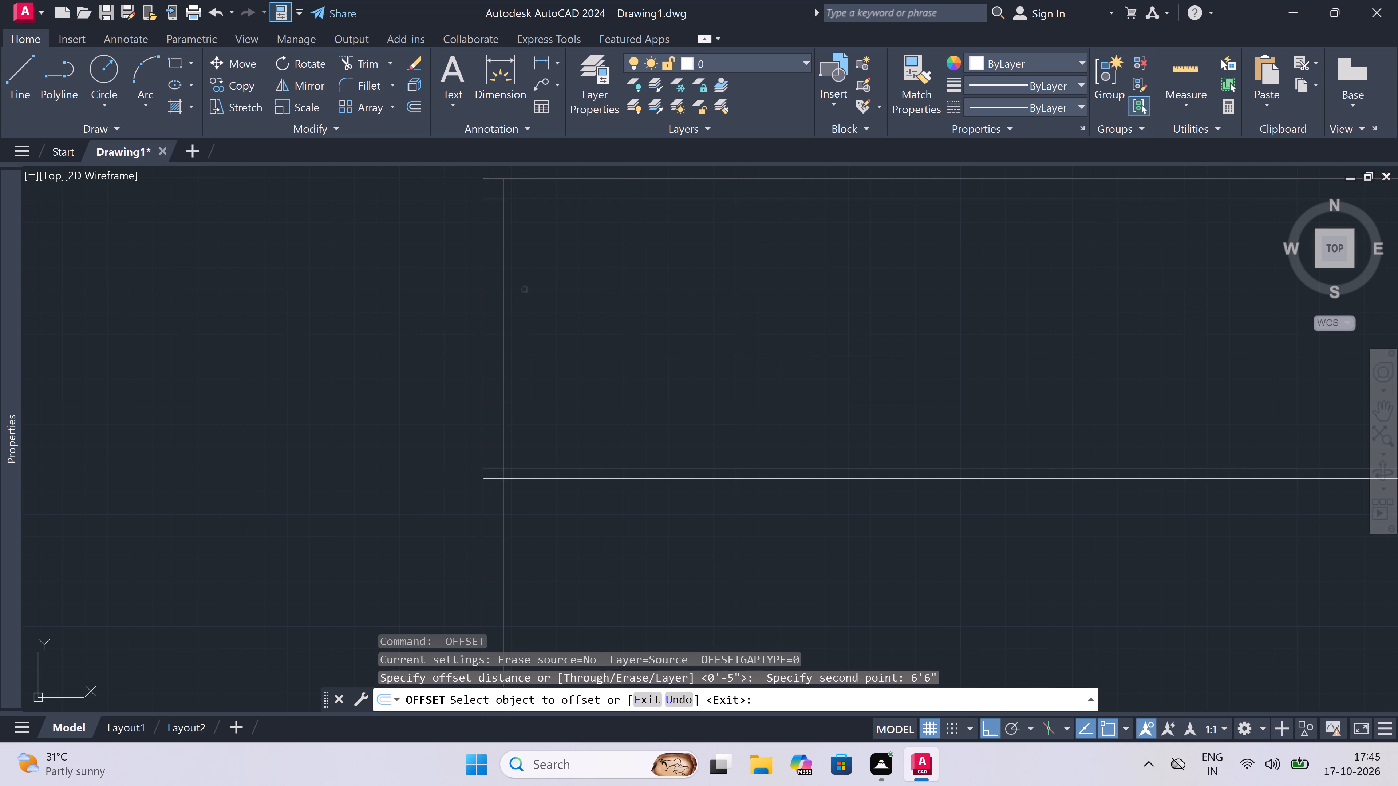
{"action": "left_click_drag", "start_coordinate": [501, 267], "coordinate": [520, 263]}
{"action": "left_click", "coordinate": [668, 268]}
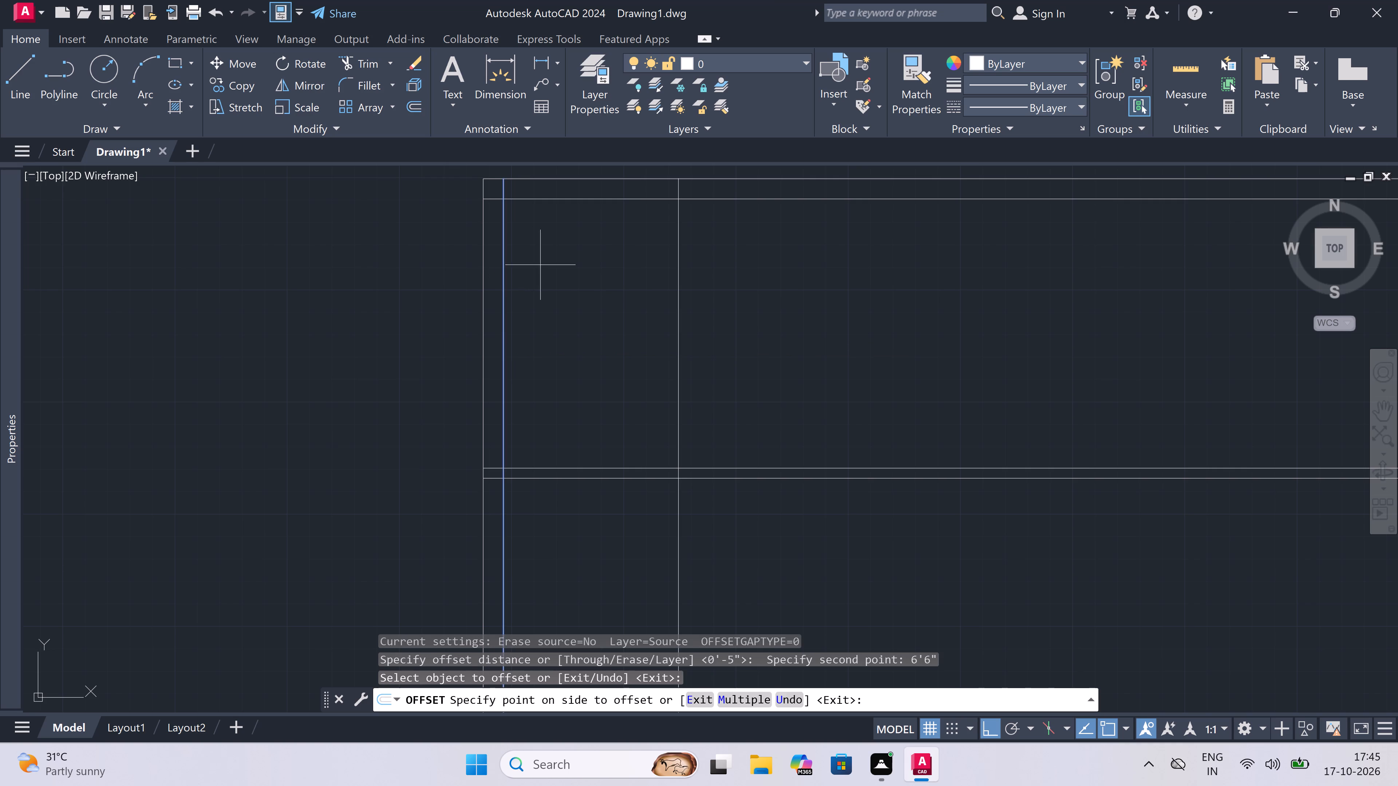
{"action": "key", "text": "Escape"}
Offset the first room's right-hand vertical line 4.5" to the right to form the vertical partition wall.
{"action": "key", "text": "space"}
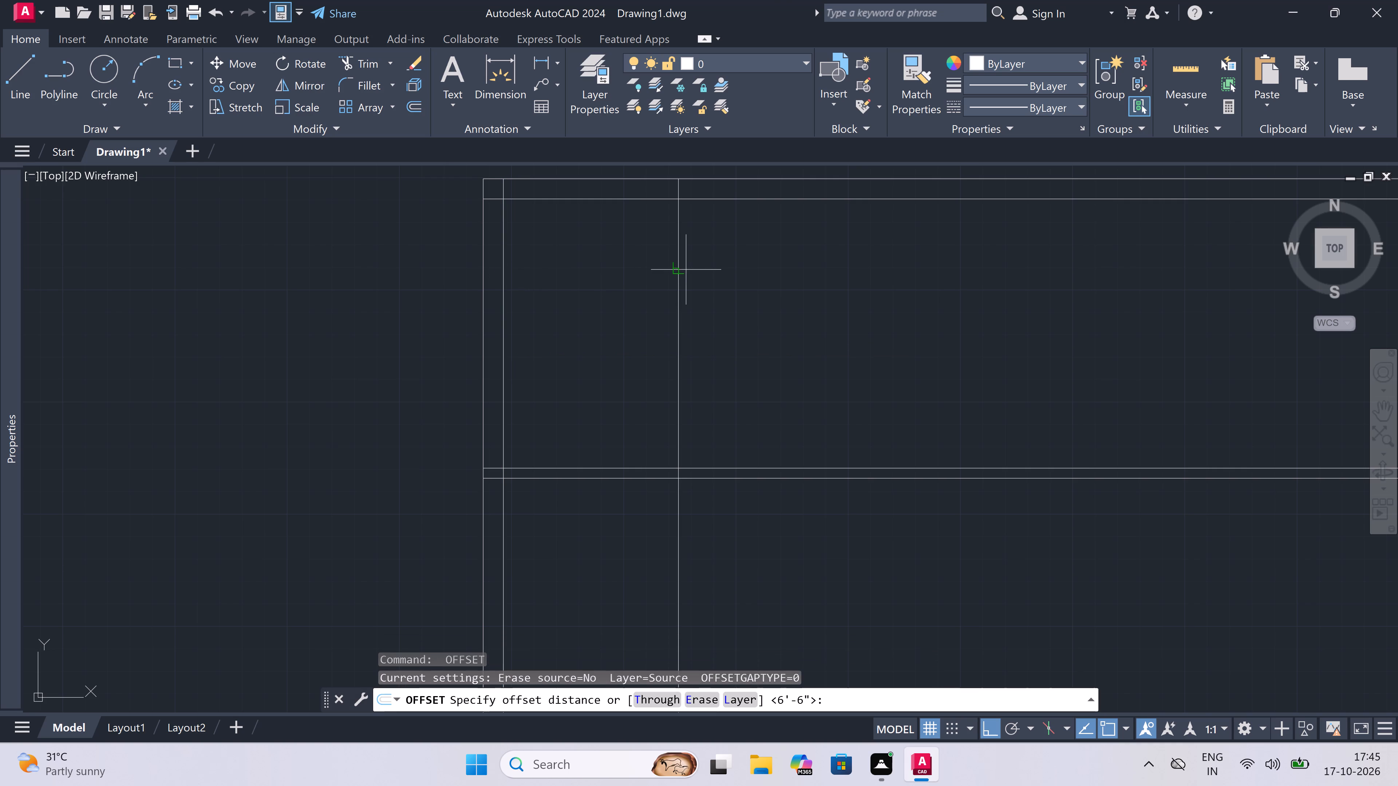
{"action": "left_click_drag", "start_coordinate": [680, 263], "coordinate": [691, 268]}
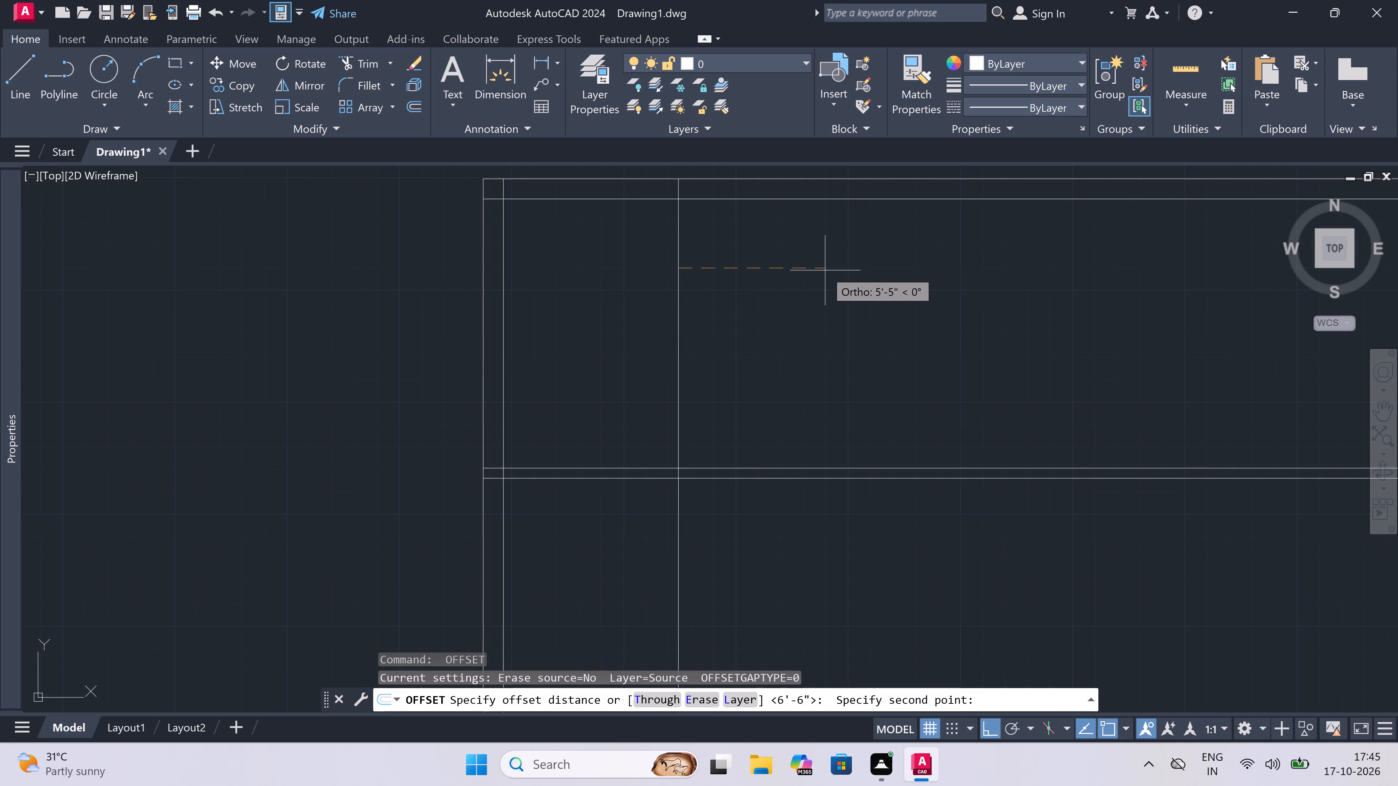
{"action": "type", "text": "4.5\""}
{"action": "key", "text": "space"}
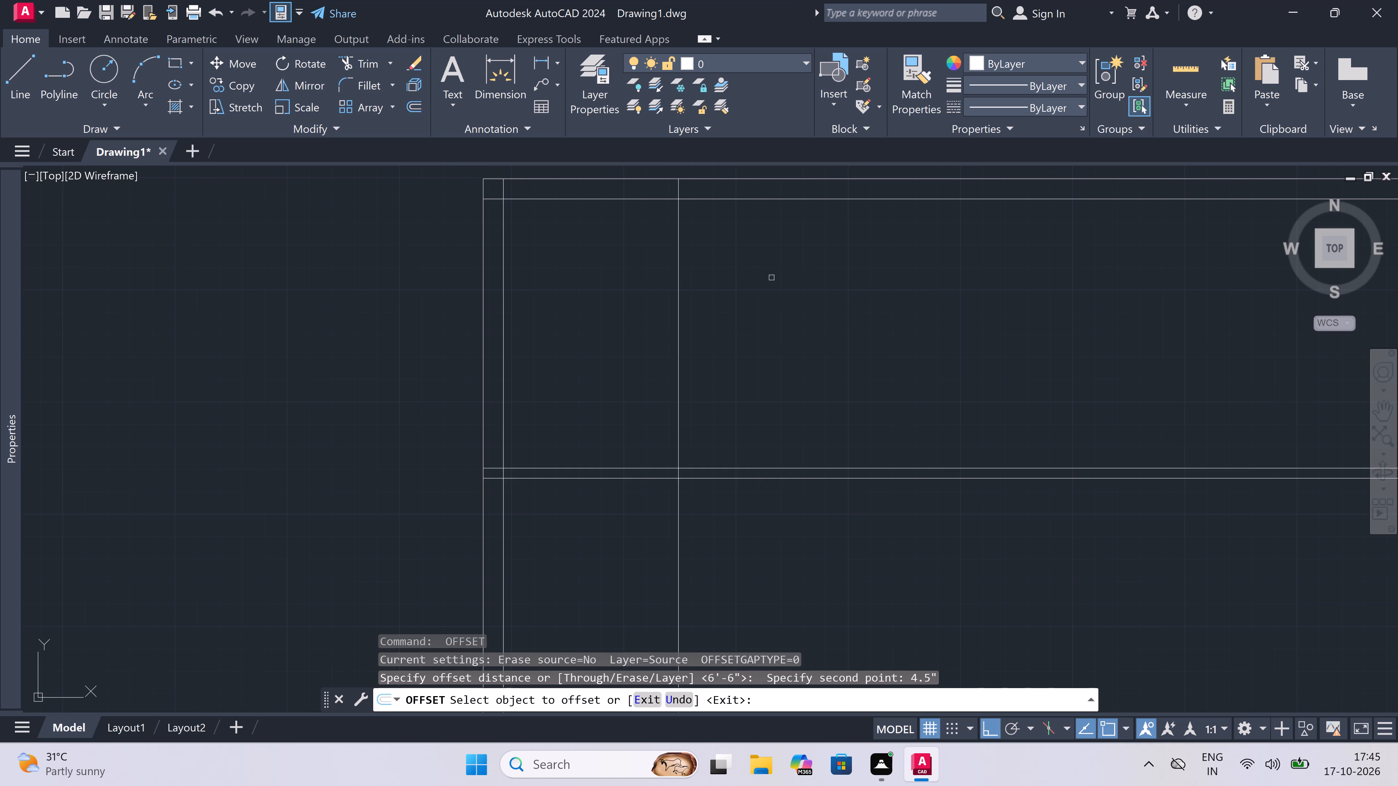
{"action": "left_click", "coordinate": [678, 280]}
{"action": "left_click", "coordinate": [696, 270]}
{"action": "key", "text": "Escape"}
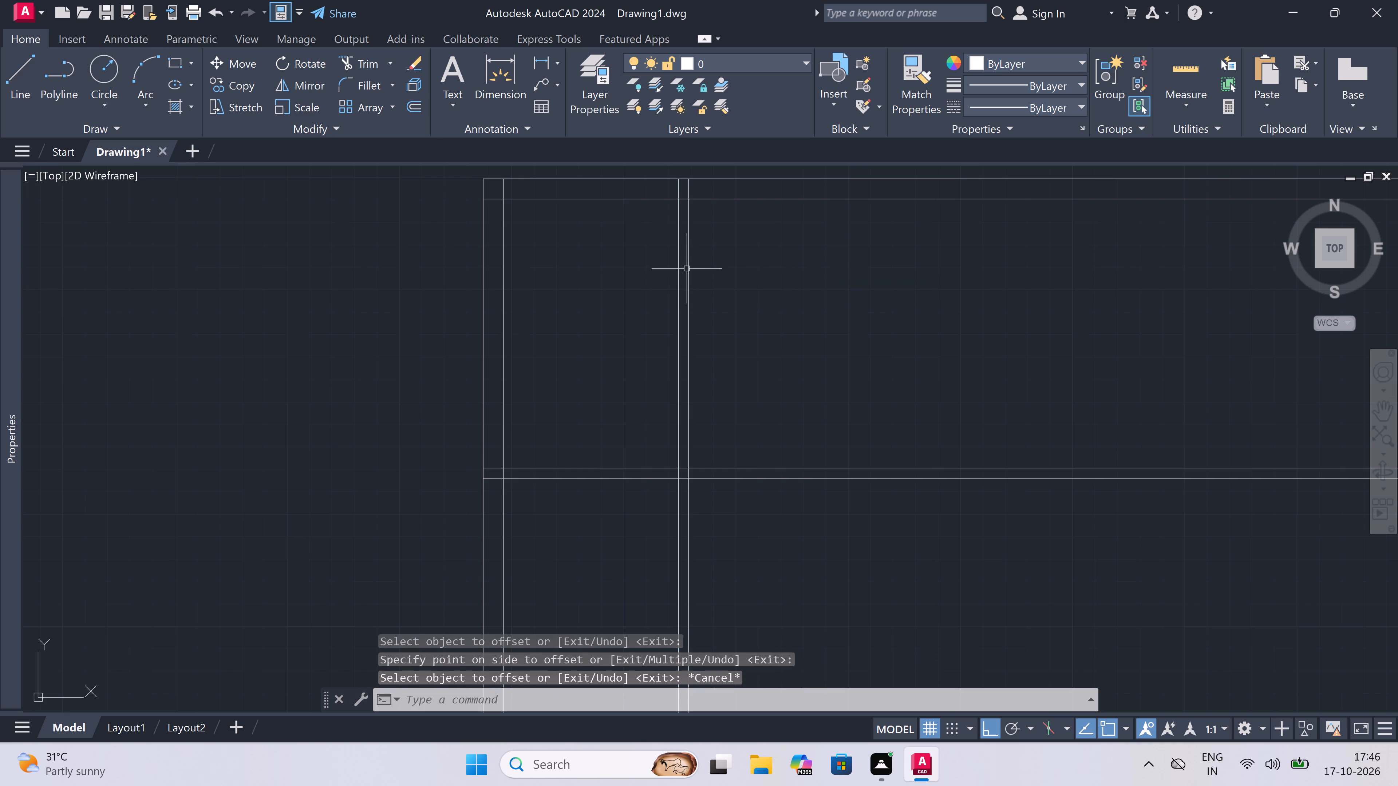
Offset the right line of the vertical partition 9'3" to the right to set the second room's width.
{"action": "key", "text": "space"}
{"action": "left_click_drag", "start_coordinate": [687, 269], "coordinate": [703, 275]}
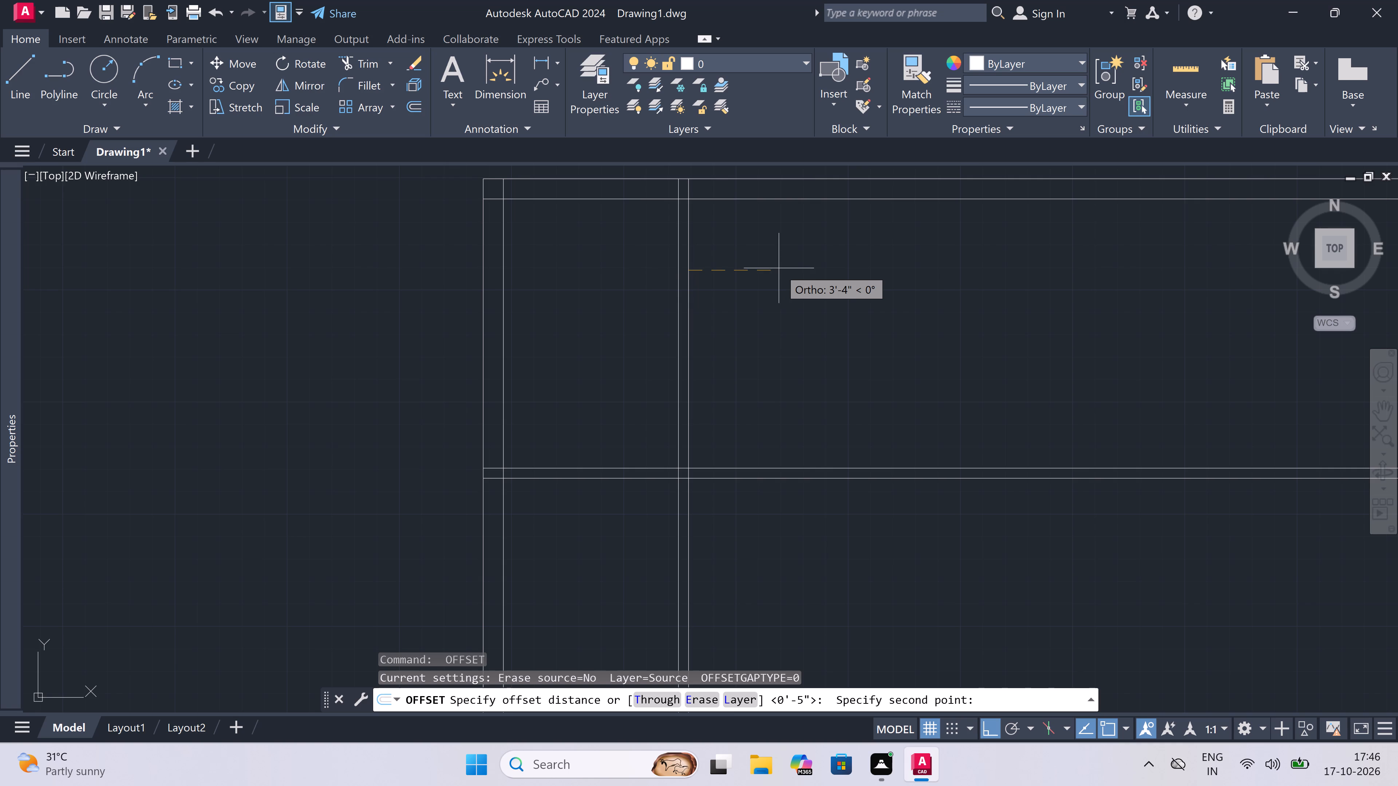
{"action": "type", "text": "9'"}
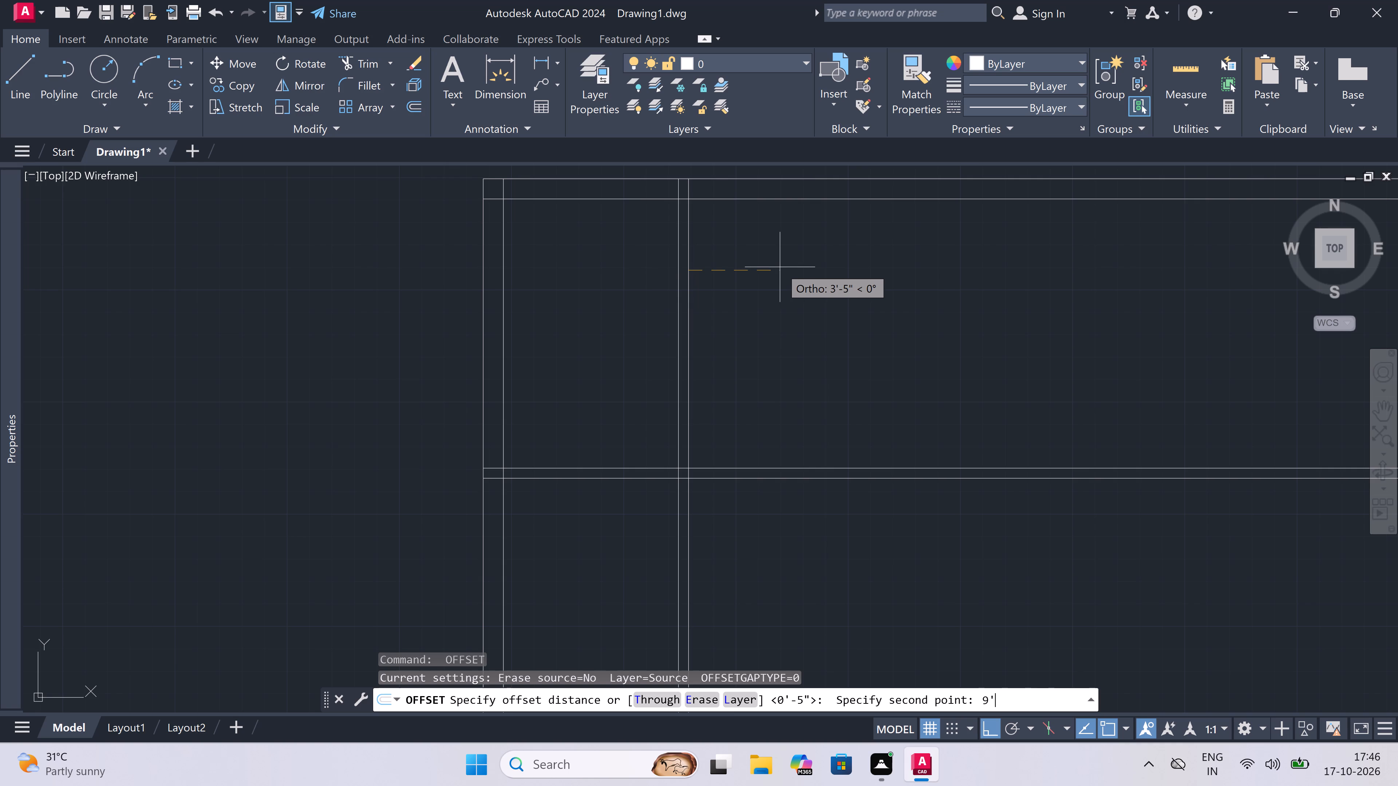
{"action": "type", "text": "3\""}
{"action": "key", "text": "space"}
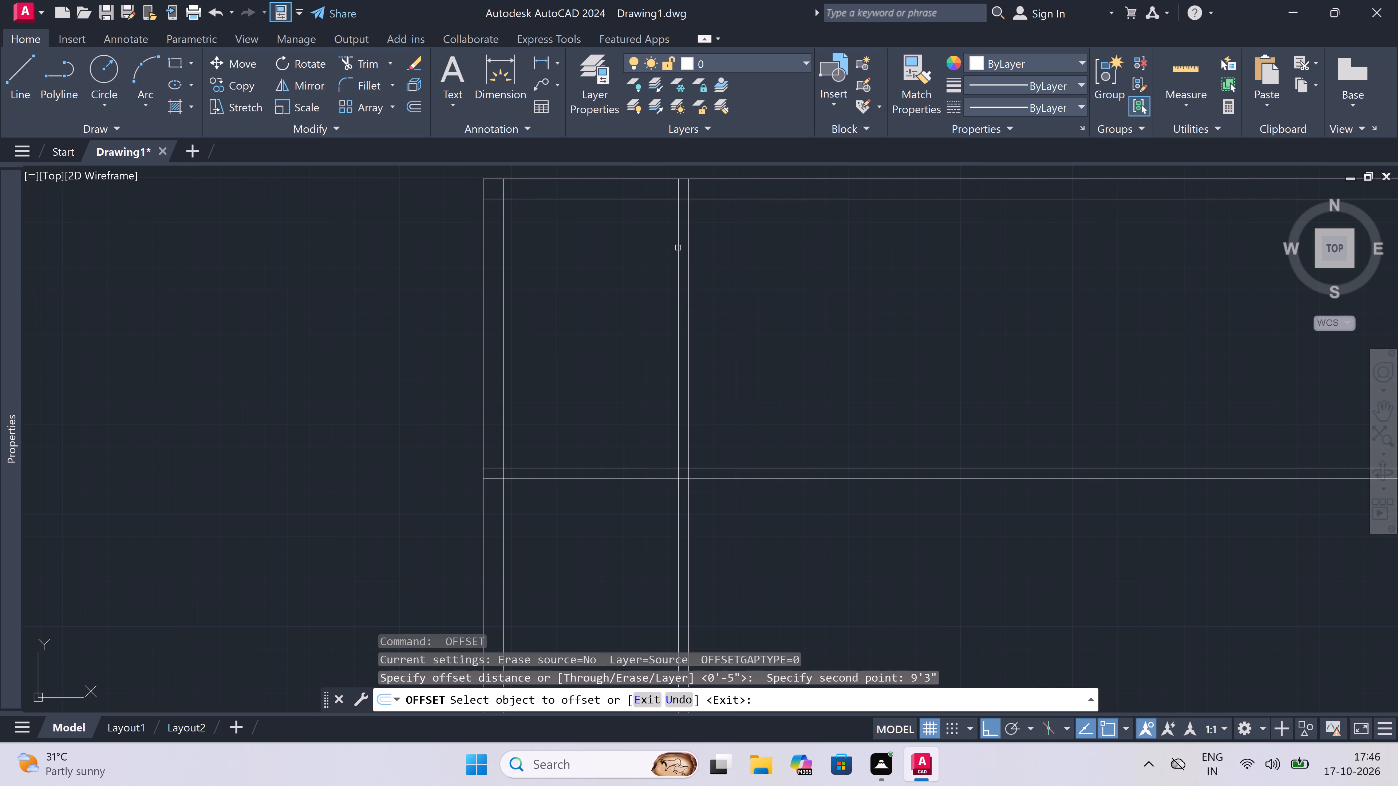
{"action": "double_click", "coordinate": [690, 238]}
{"action": "left_click", "coordinate": [811, 230]}
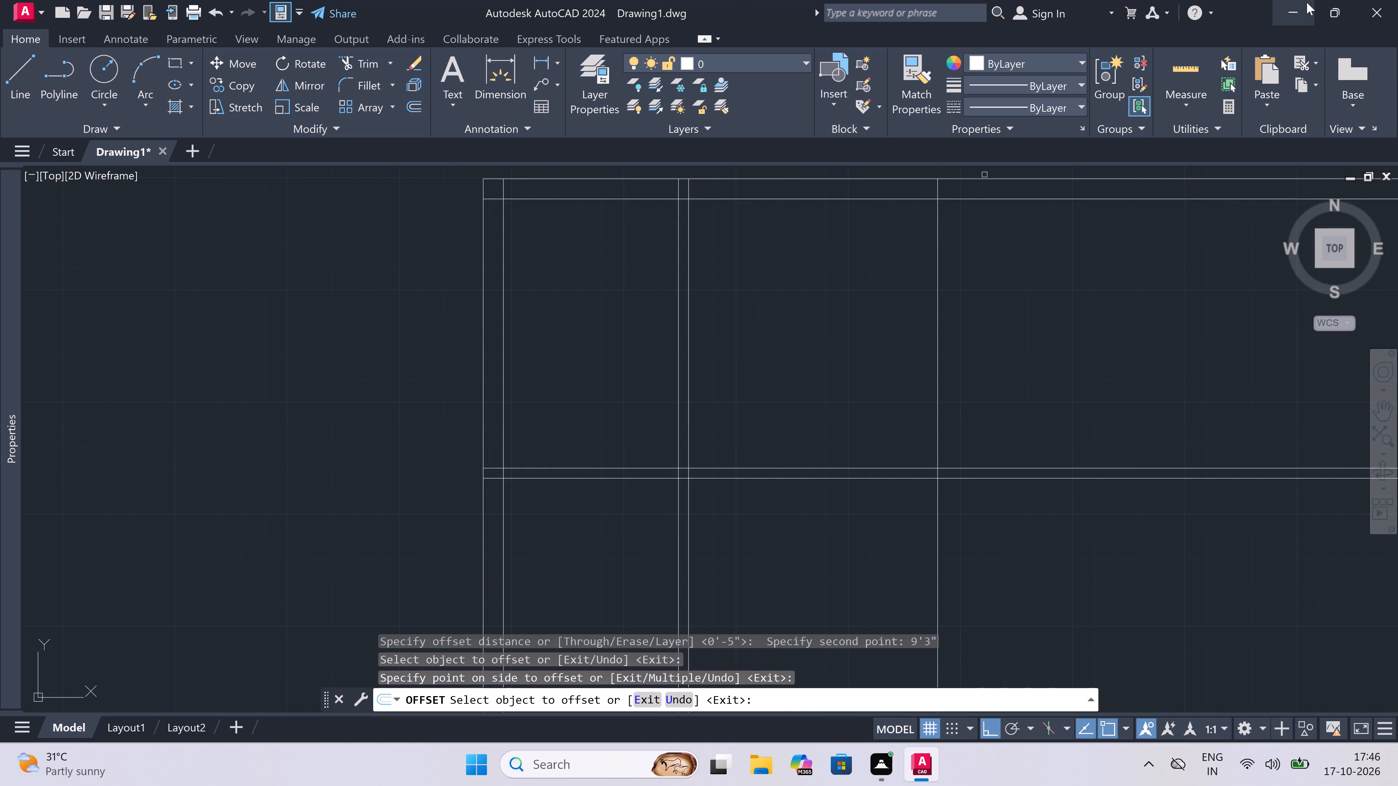
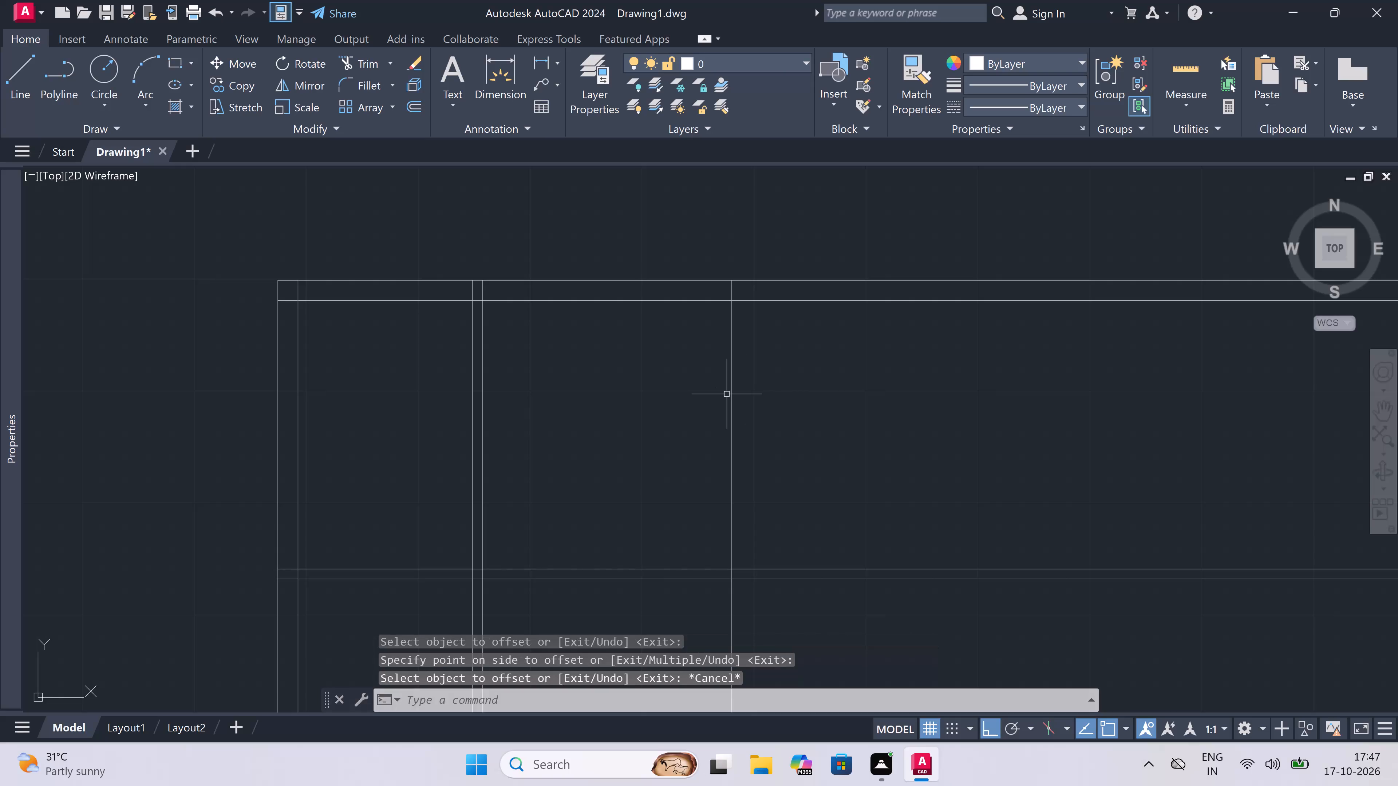
Offset the second room's right-hand vertical line 9" to the right to form the first block's right exterior wall.
{"action": "left_click", "coordinate": [738, 394]}
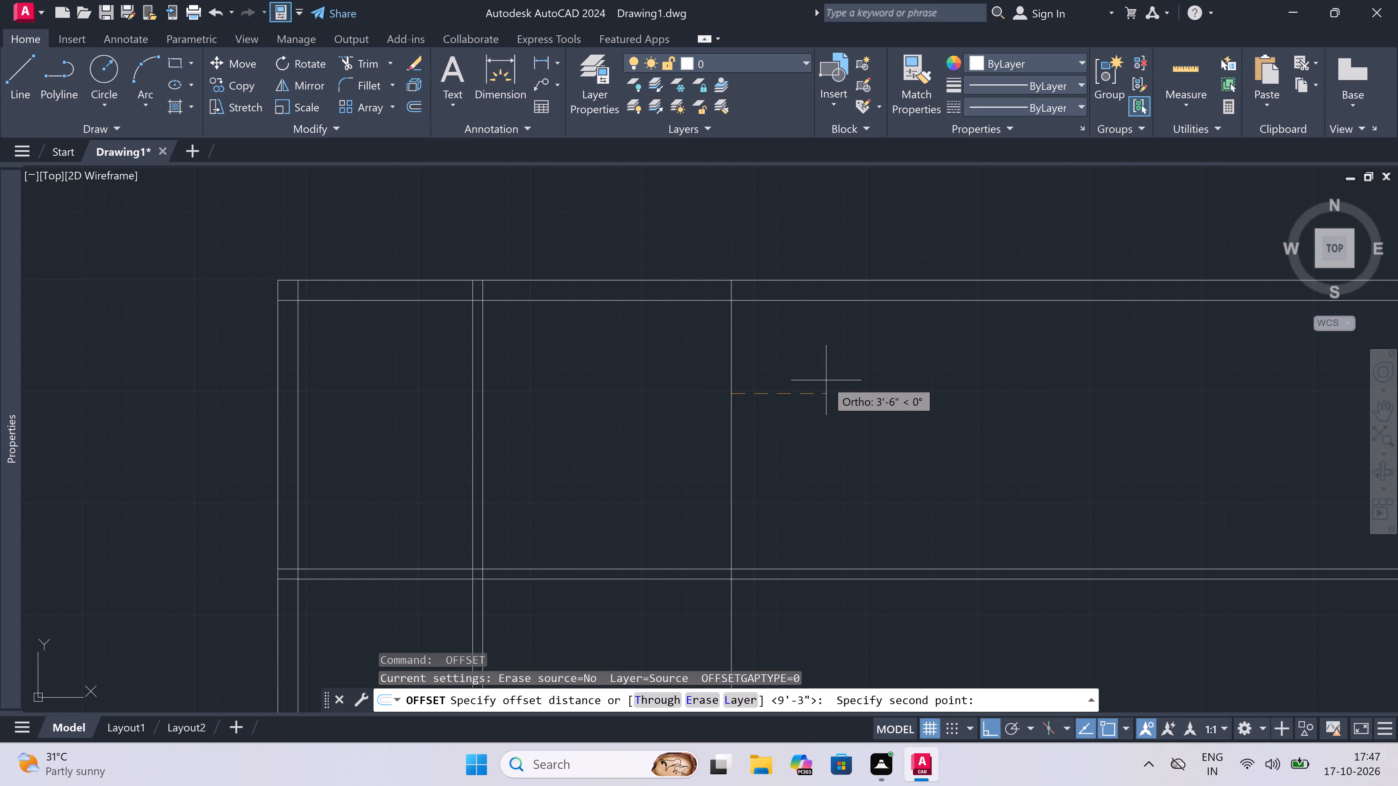
{"action": "key", "text": "9"}
{"action": "key", "text": "shift+quotedbl"}
{"action": "key", "text": "space"}
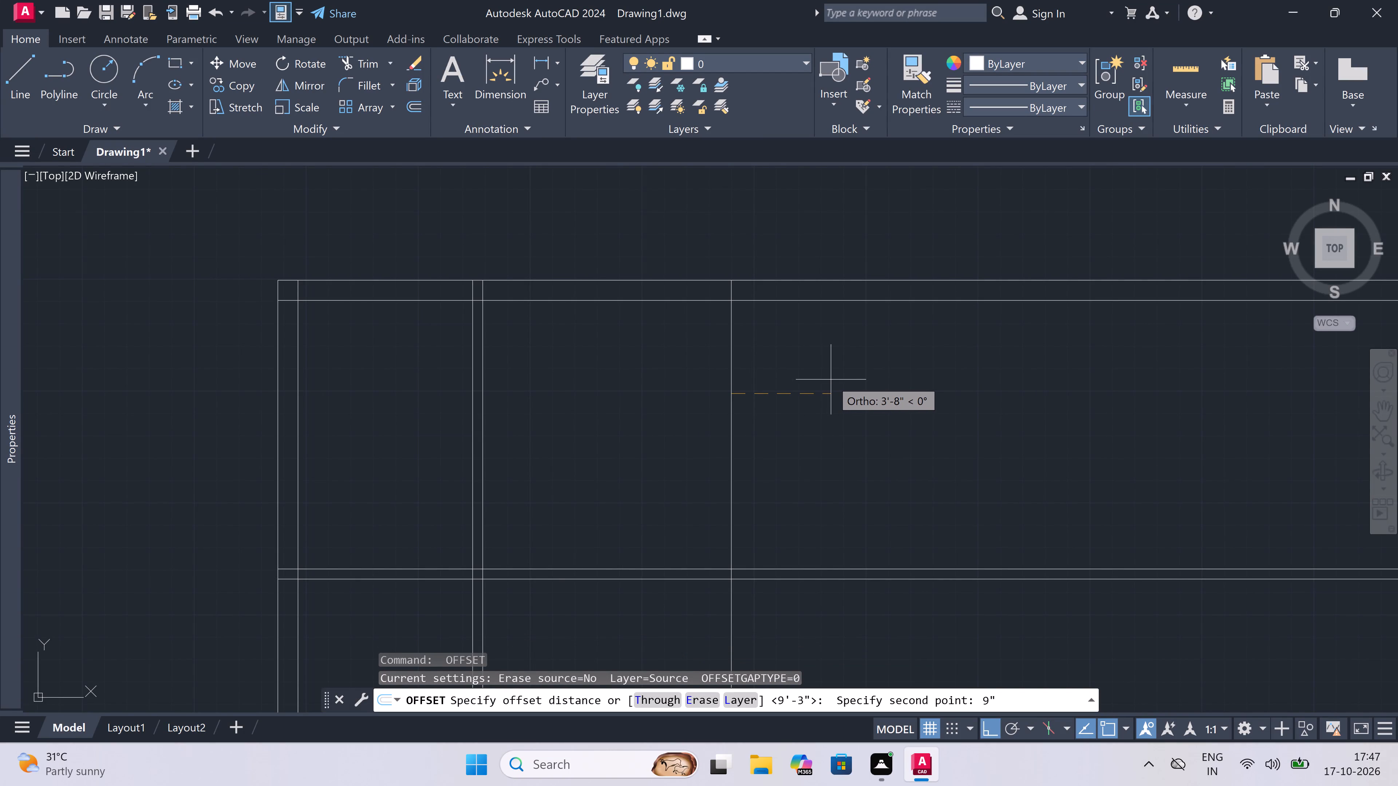
{"action": "left_click_drag", "start_coordinate": [730, 369], "coordinate": [734, 369]}
{"action": "double_click", "coordinate": [783, 367]}
{"action": "key", "text": "Escape"}
Offset the outer line of the first block's right exterior wall 5' to the right to set the gap between blocks.
{"action": "key", "text": "space"}
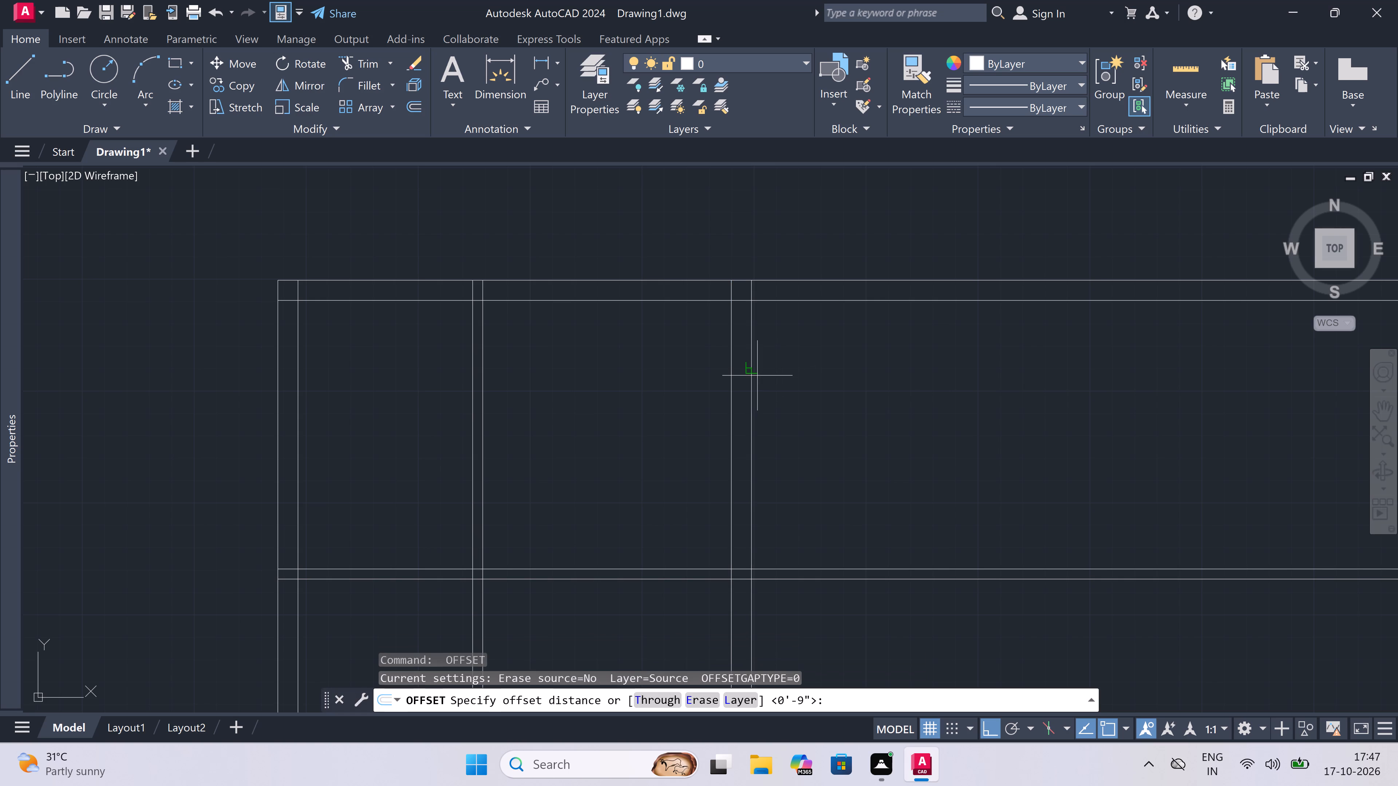
{"action": "left_click_drag", "start_coordinate": [757, 376], "coordinate": [771, 380]}
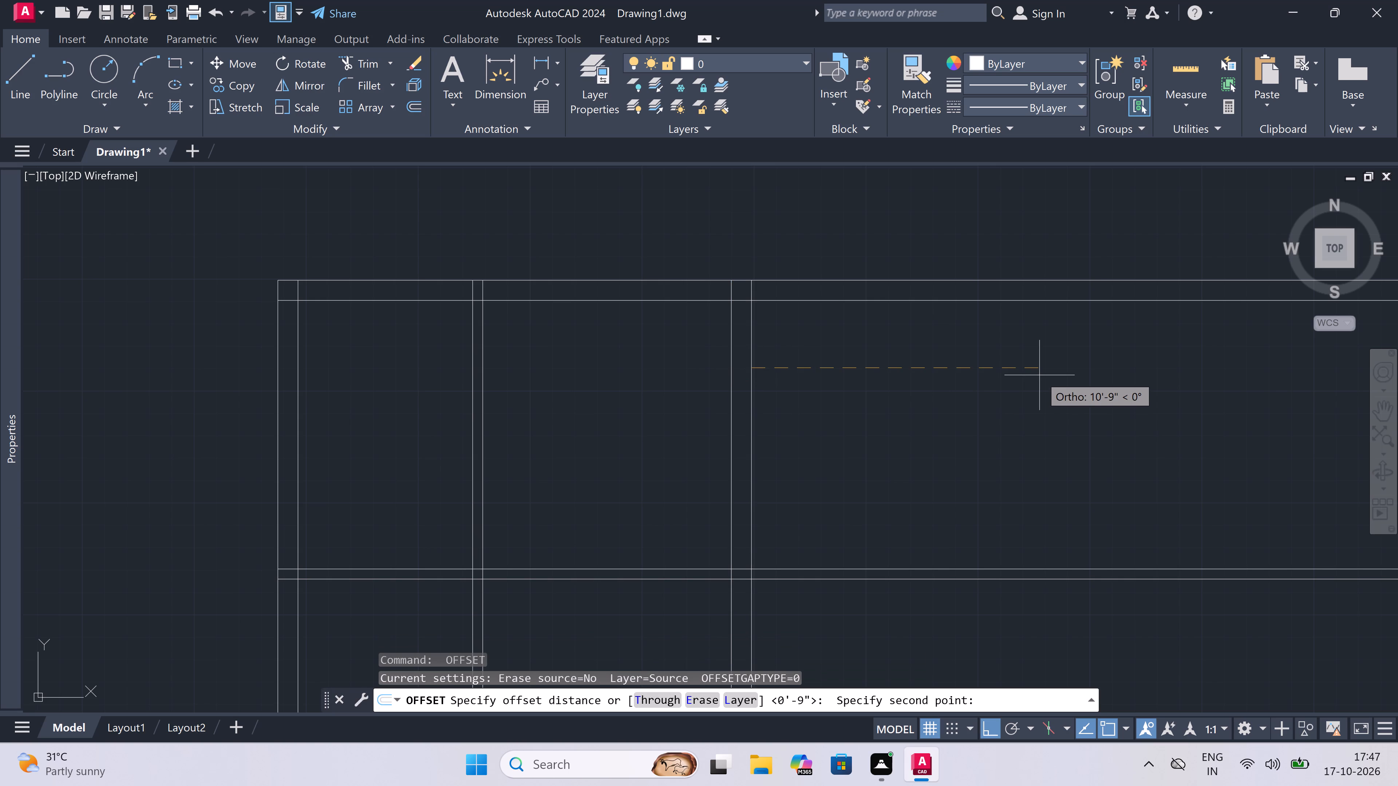
{"action": "key", "text": "5"}
{"action": "key", "text": "apostrophe"}
{"action": "key", "text": "space"}
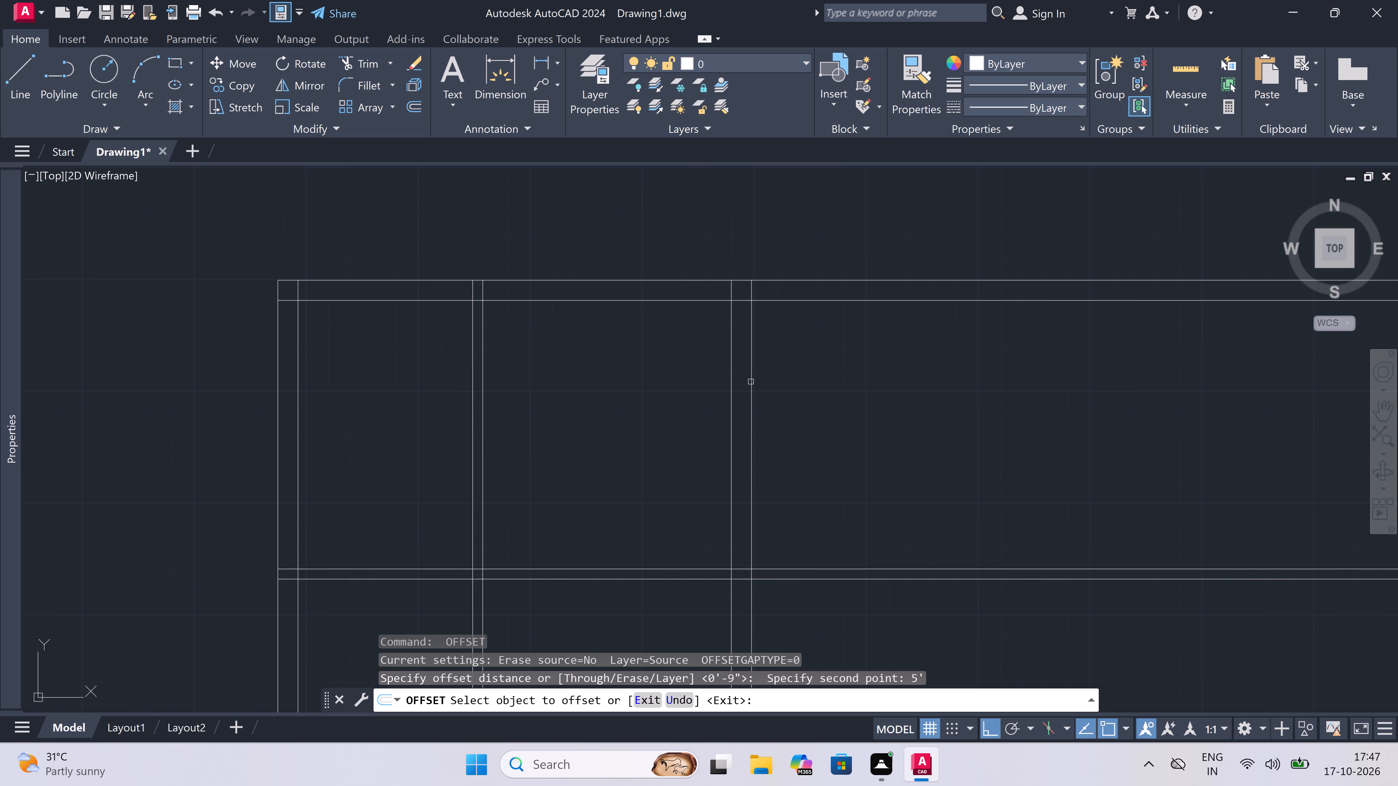
{"action": "left_click", "coordinate": [751, 382]}
{"action": "left_click", "coordinate": [753, 380]}
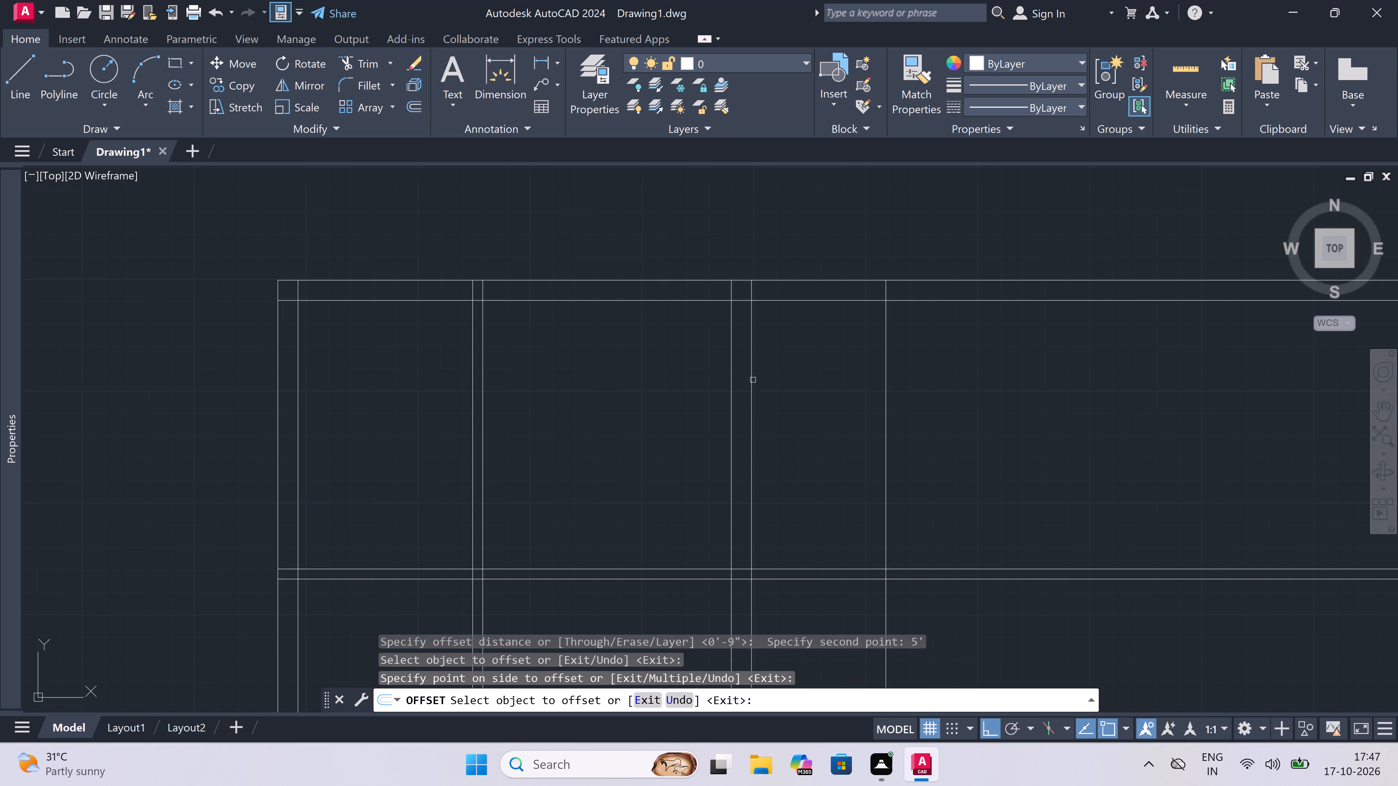
{"action": "key", "text": "Escape"}
Offset the vertical line at the far side of the 5' gap 9" to the right to form the second block's left wall.
{"action": "key", "text": "space"}
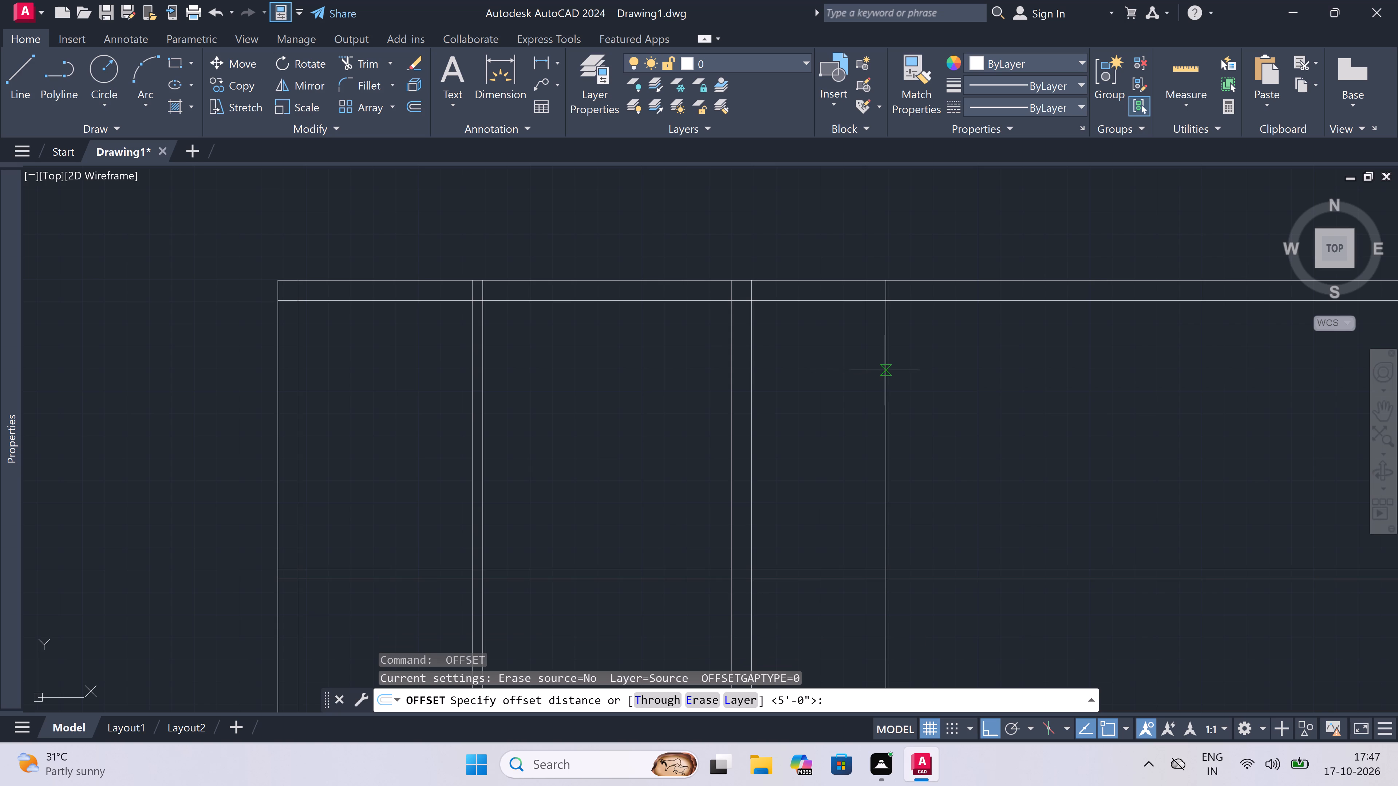
{"action": "left_click", "coordinate": [886, 369]}
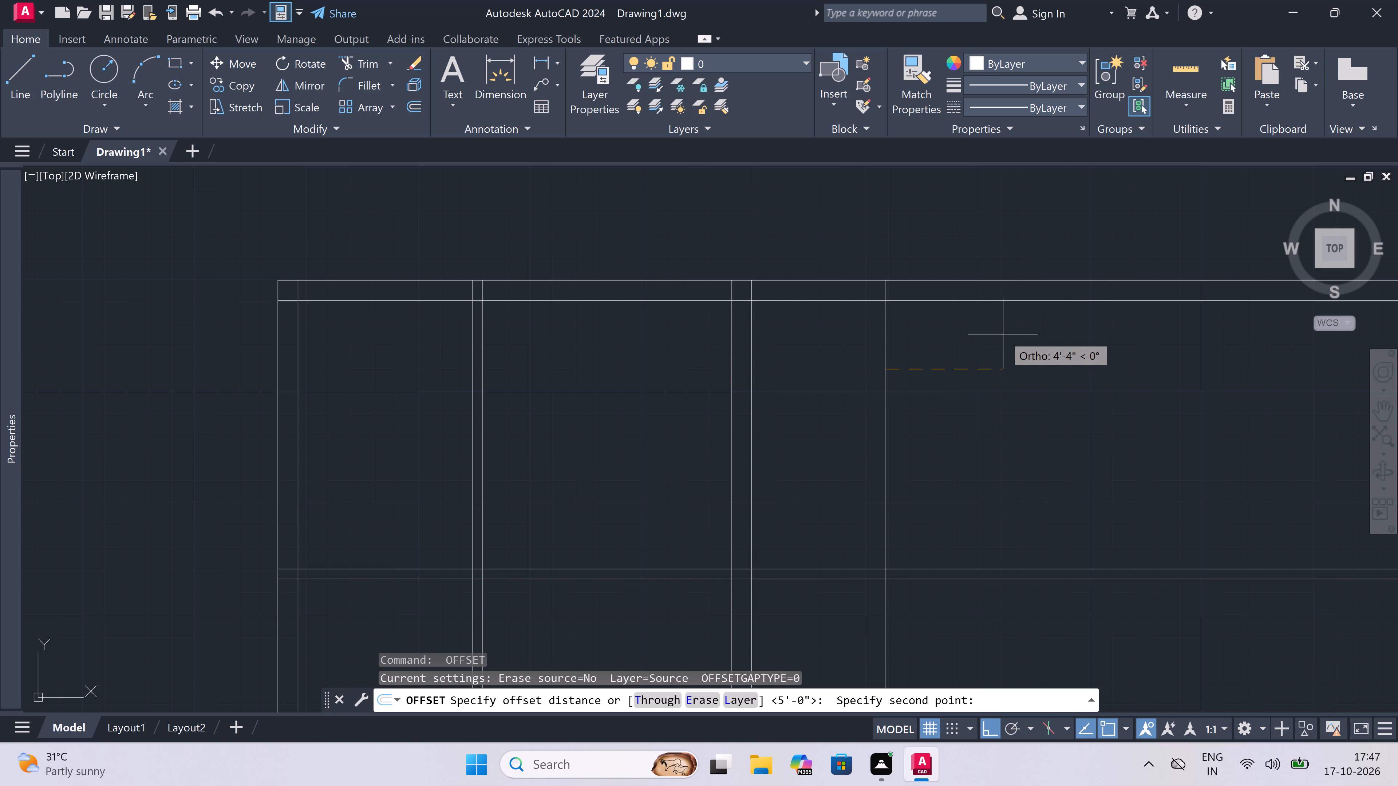
{"action": "key", "text": "9"}
{"action": "key", "text": "shift+quotedbl"}
{"action": "key", "text": "space"}
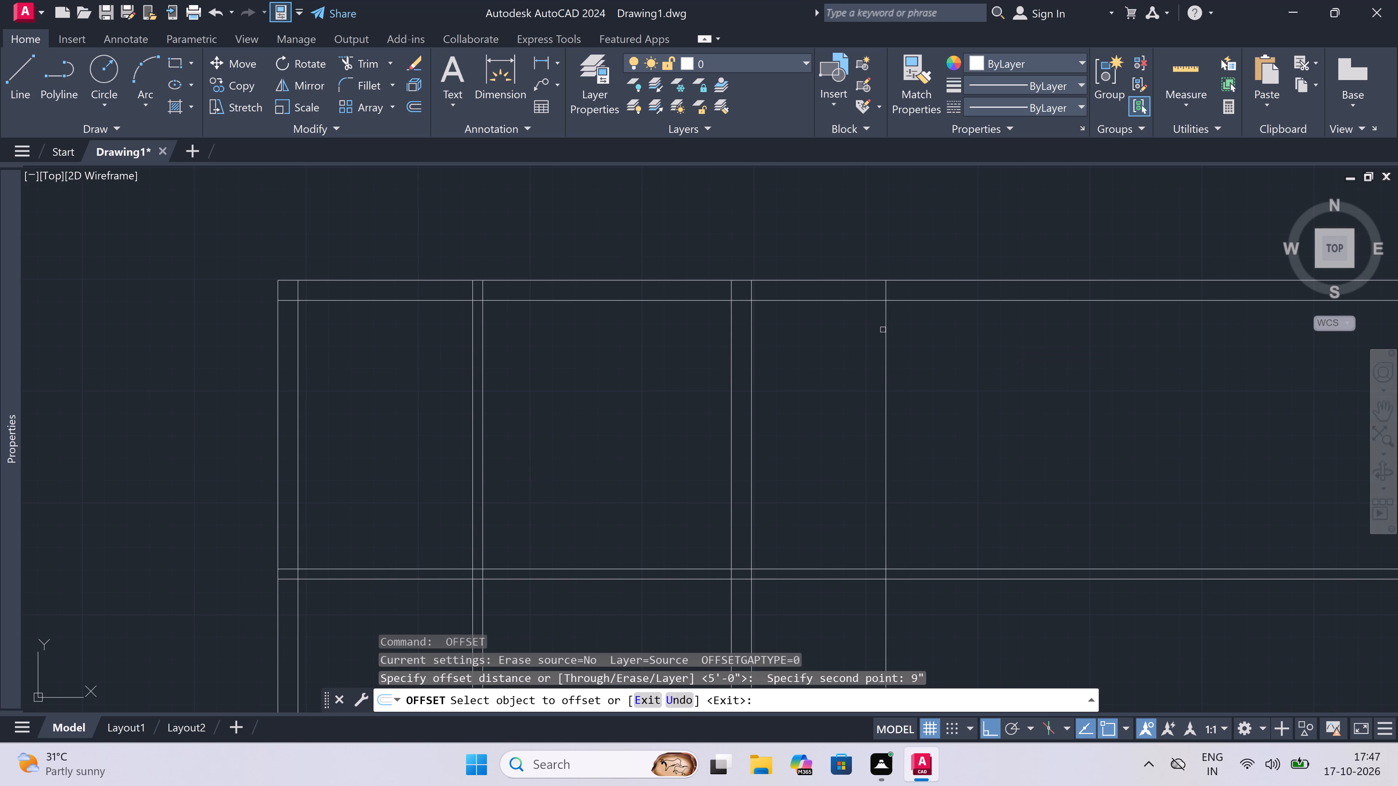
{"action": "left_click_drag", "start_coordinate": [885, 326], "coordinate": [889, 325]}
{"action": "left_click", "coordinate": [919, 331]}
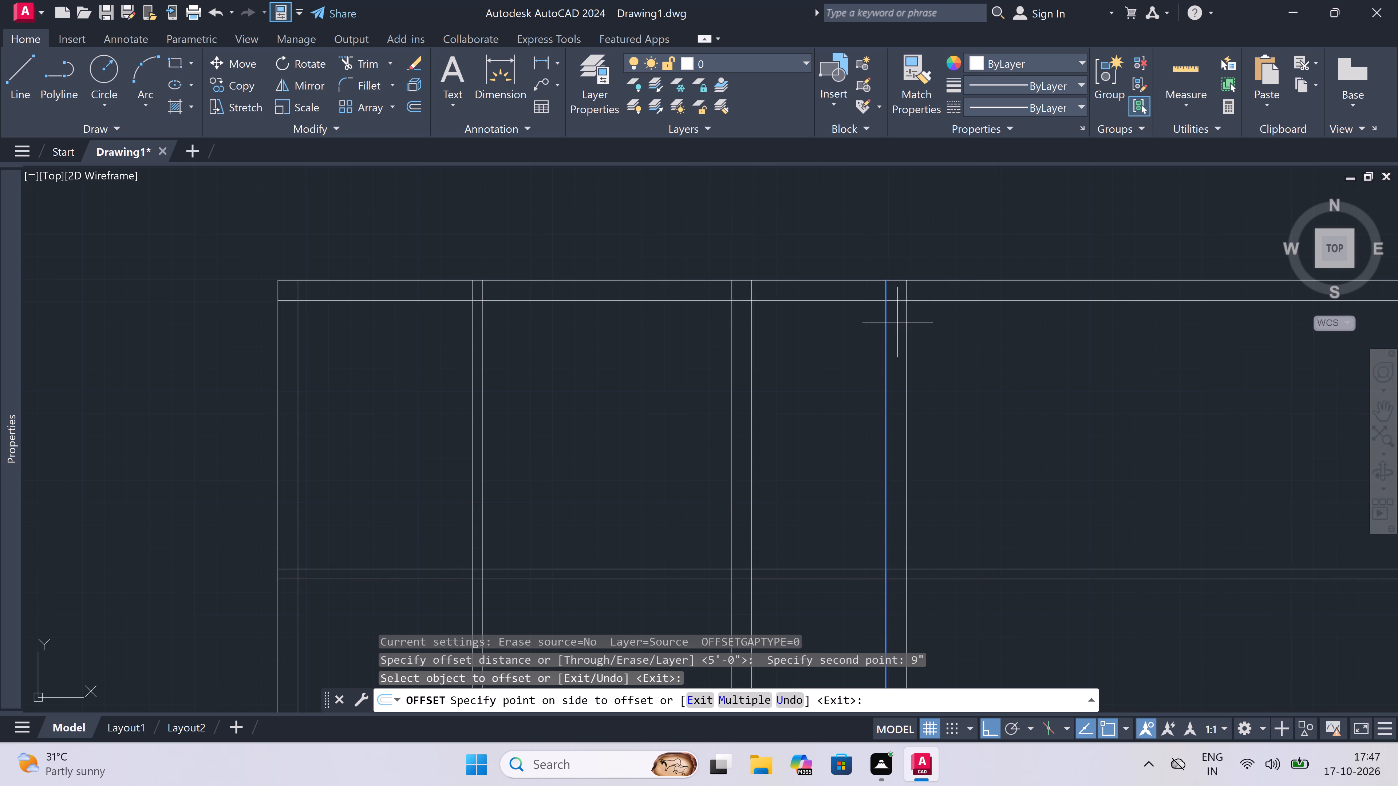
{"action": "key", "text": "Escape"}
Trim the top wall lines and the horizontal partition lines across the 5' gap between the two blocks.
{"action": "type", "text": "tr"}
{"action": "key", "text": "space"}
{"action": "scroll", "coordinate": [846, 241], "scroll_direction": "down", "scroll_amount": 2}
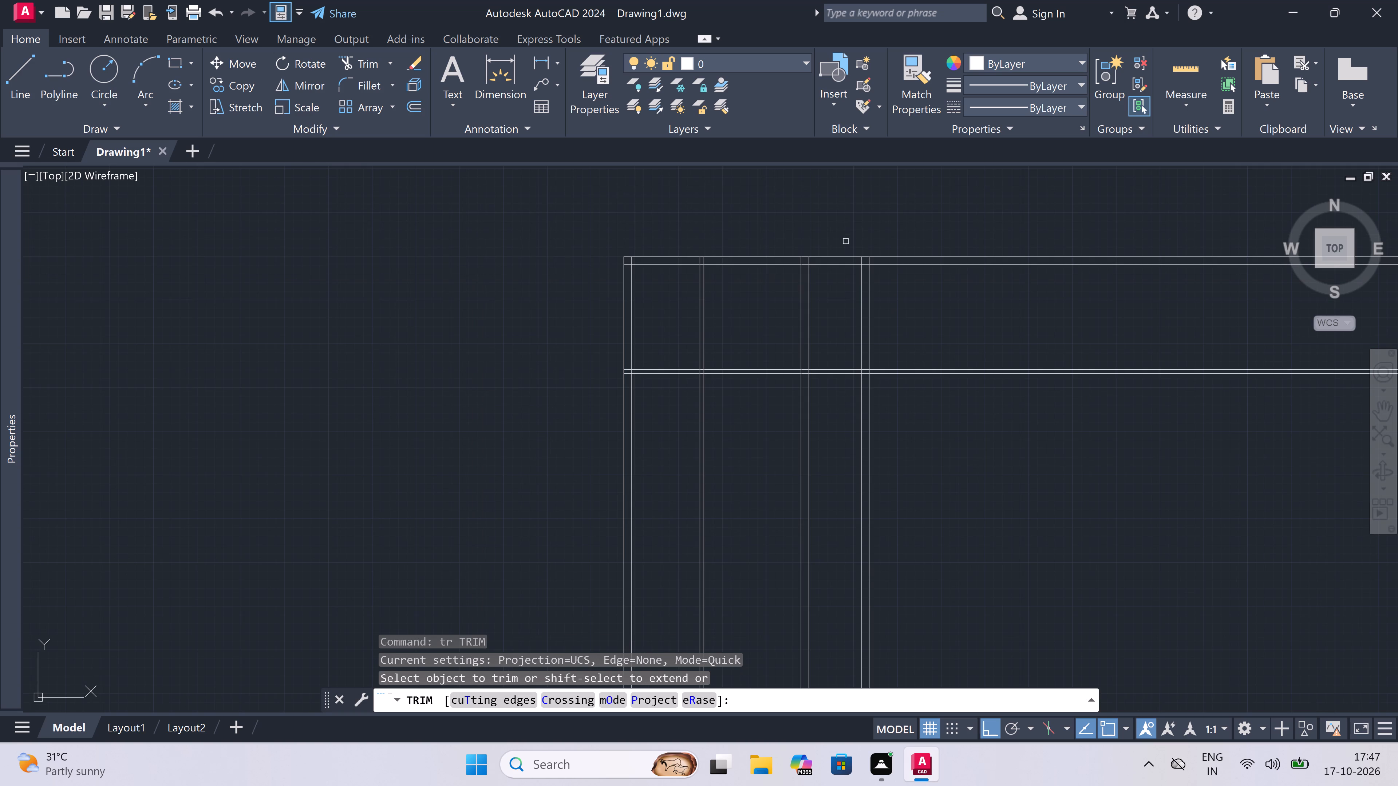
{"action": "left_click", "coordinate": [846, 241]}
{"action": "left_click", "coordinate": [841, 466]}
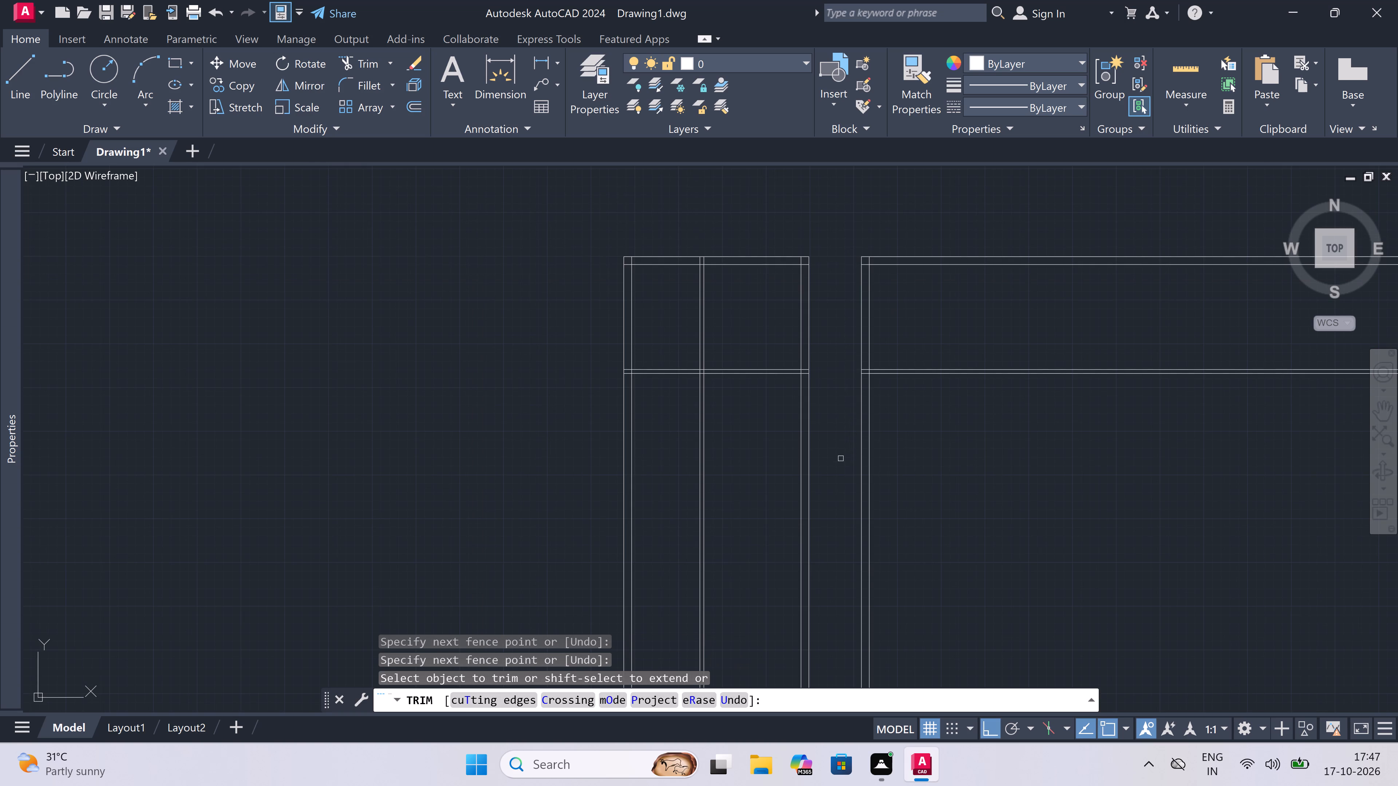
{"action": "key", "text": "Escape"}
Offset the inner line of the second block's left wall 6'6" to the right to set its first room's width.
{"action": "scroll", "coordinate": [838, 440], "scroll_direction": "down", "scroll_amount": 3}
{"action": "scroll", "coordinate": [843, 407], "scroll_direction": "up", "scroll_amount": 4}
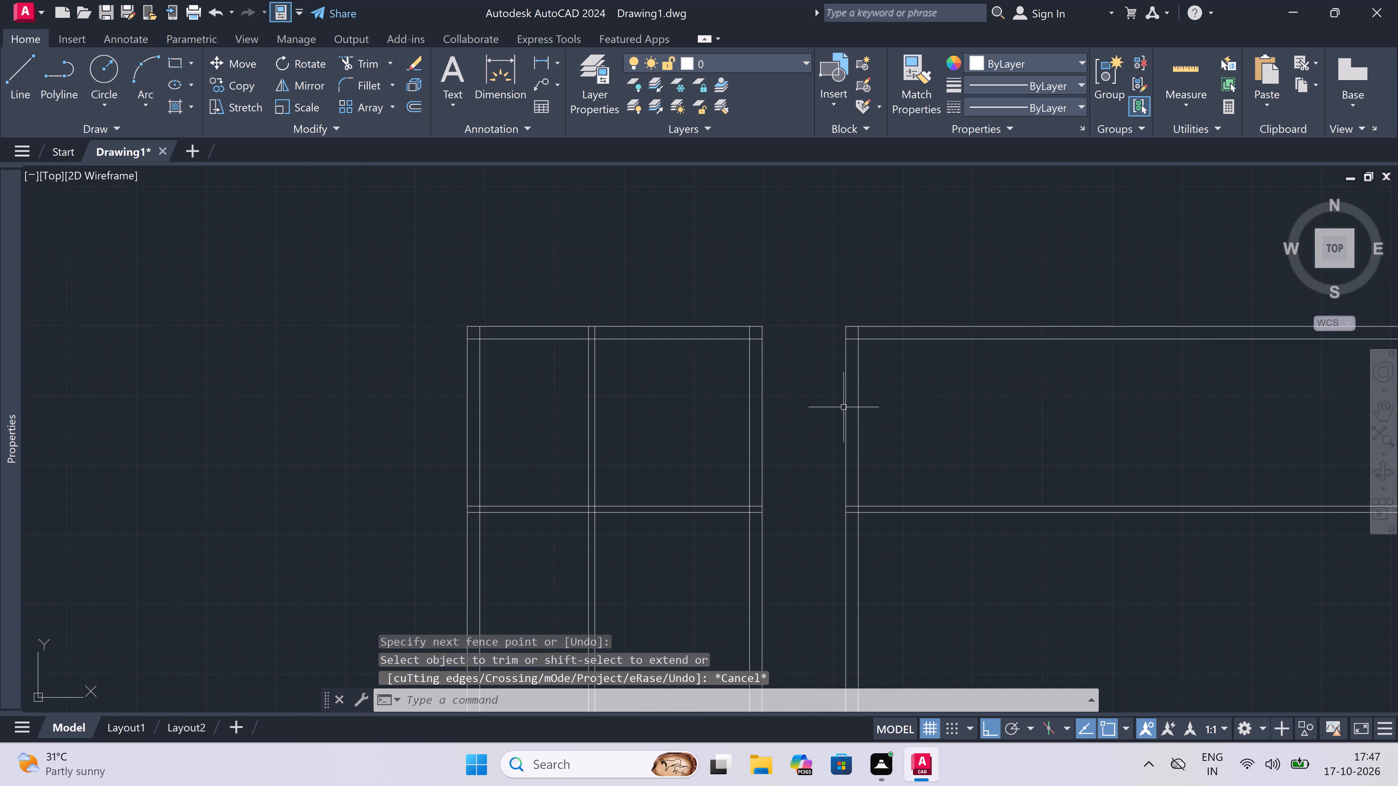
{"action": "key", "text": "o"}
{"action": "key", "text": "space"}
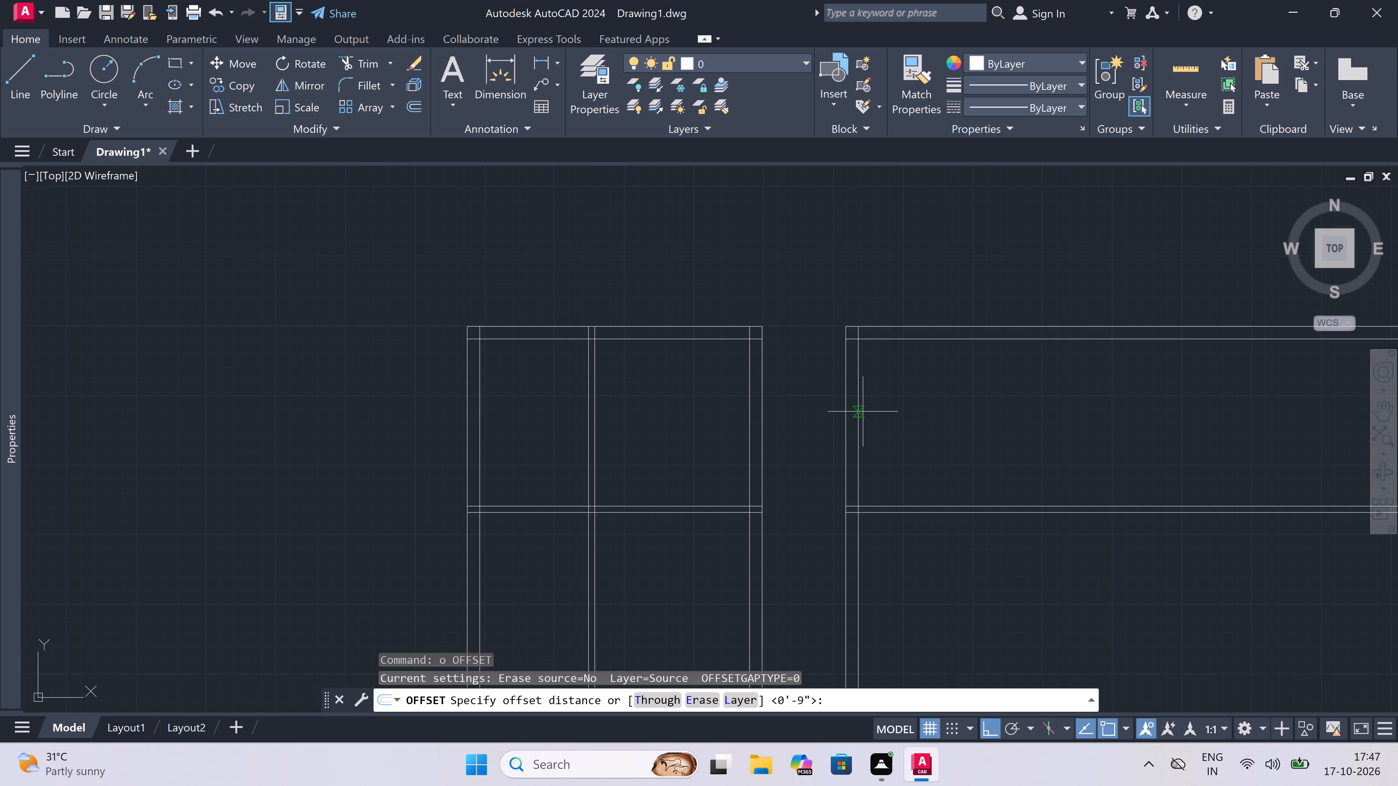
{"action": "left_click", "coordinate": [857, 409]}
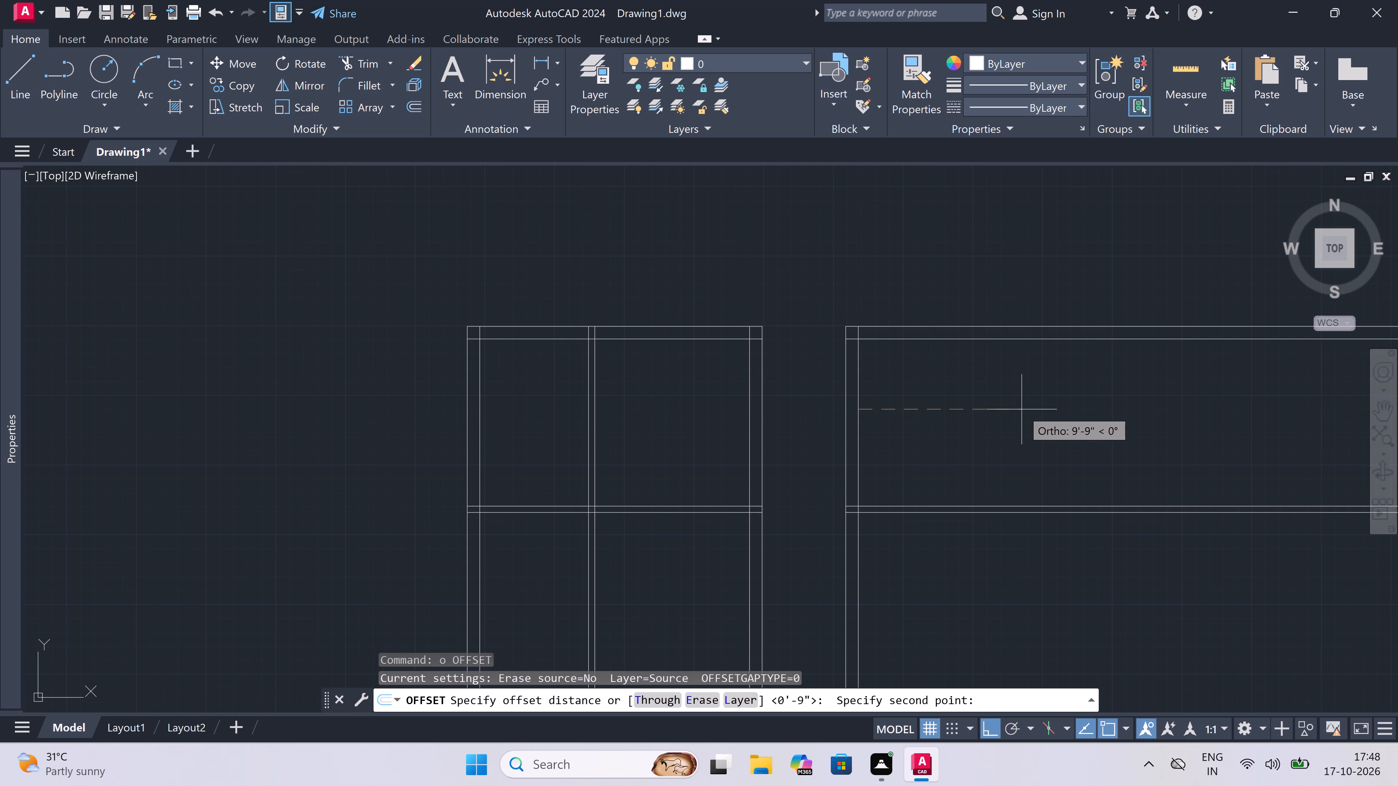
{"action": "type", "text": "6'6\""}
{"action": "key", "text": "space"}
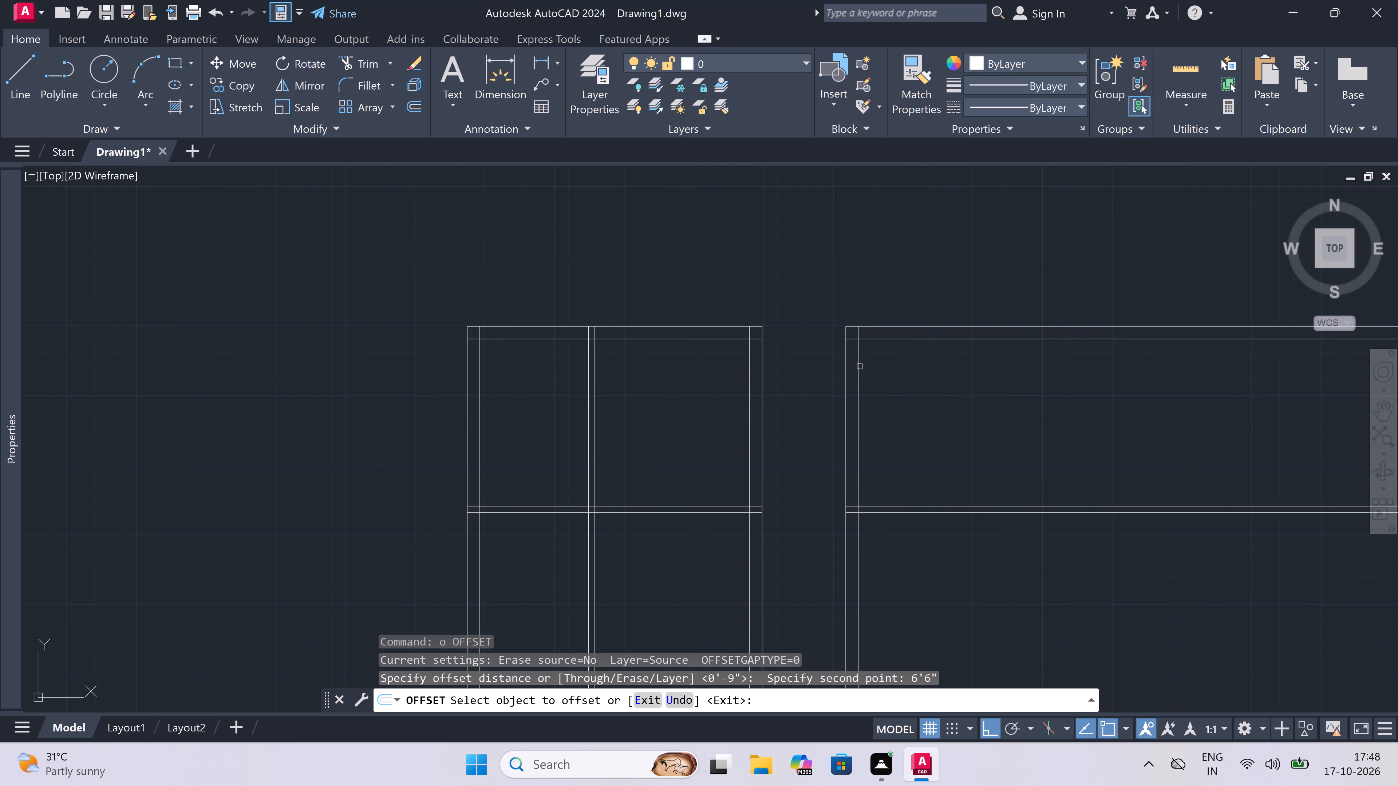
{"action": "left_click", "coordinate": [860, 366]}
{"action": "left_click", "coordinate": [903, 375]}
{"action": "scroll", "coordinate": [809, 377], "scroll_direction": "down", "scroll_amount": 3}
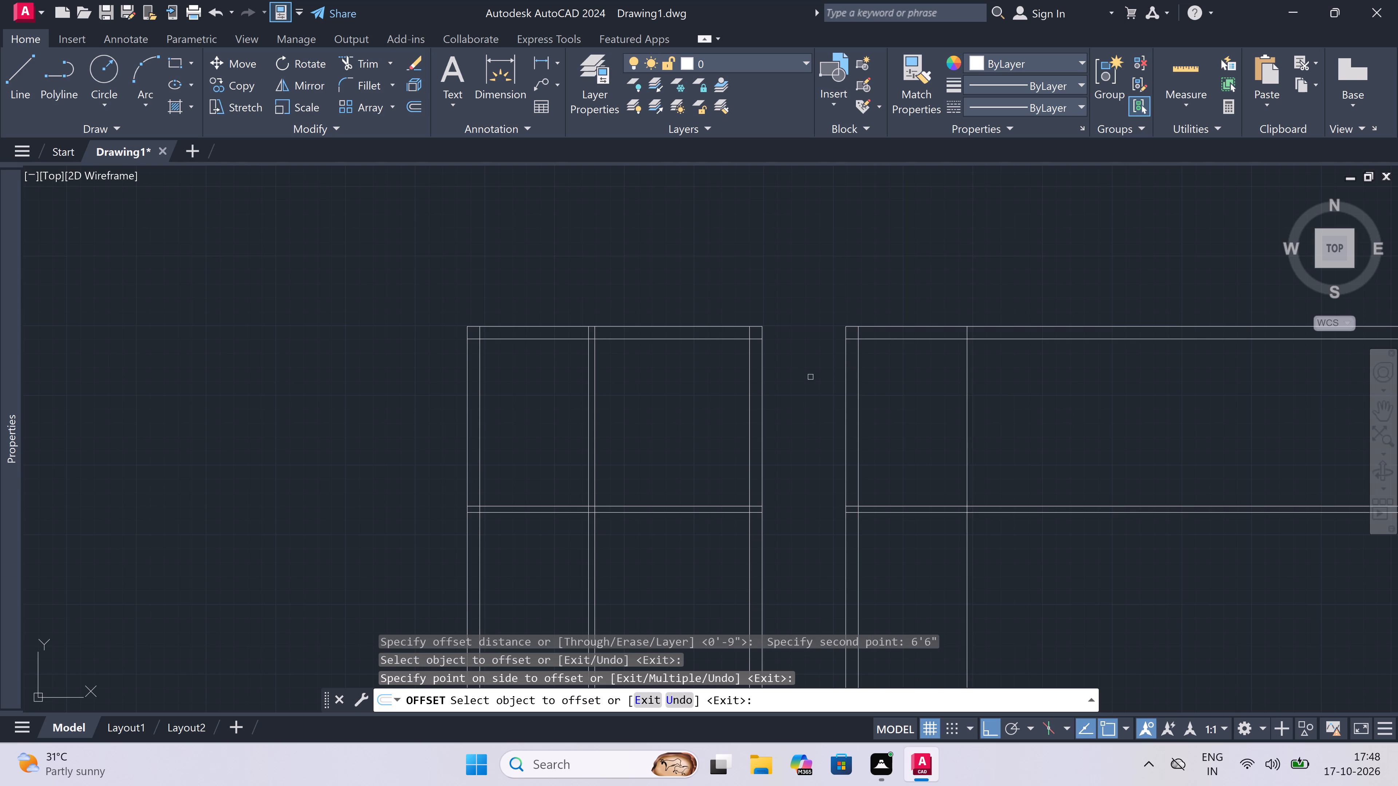
{"action": "scroll", "coordinate": [904, 370], "scroll_direction": "up", "scroll_amount": 2}
{"action": "key", "text": "Escape"}
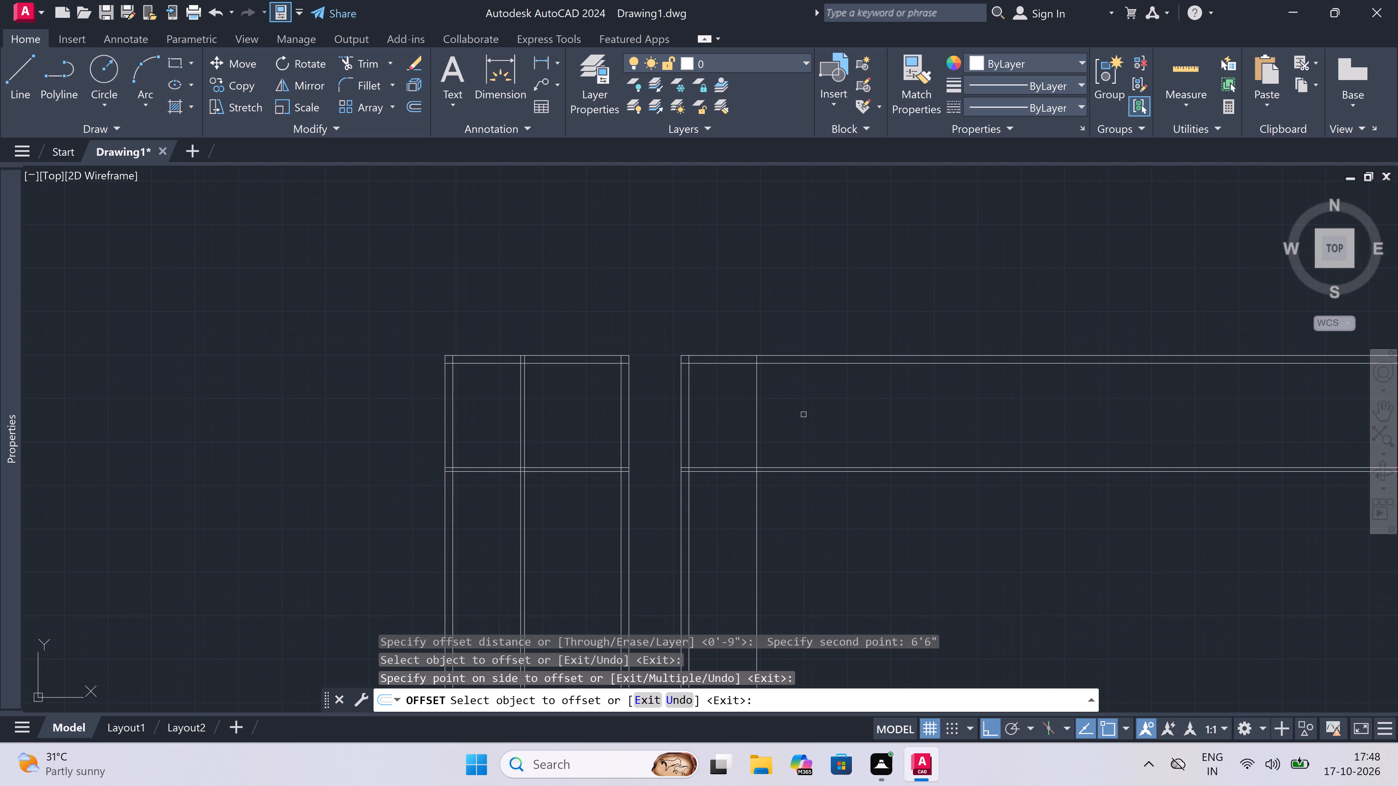
Offset the right-hand vertical line of the second block's first room 4.5" to the right to form the partition wall.
{"action": "key", "text": "space"}
{"action": "left_click_drag", "start_coordinate": [762, 411], "coordinate": [765, 411]}
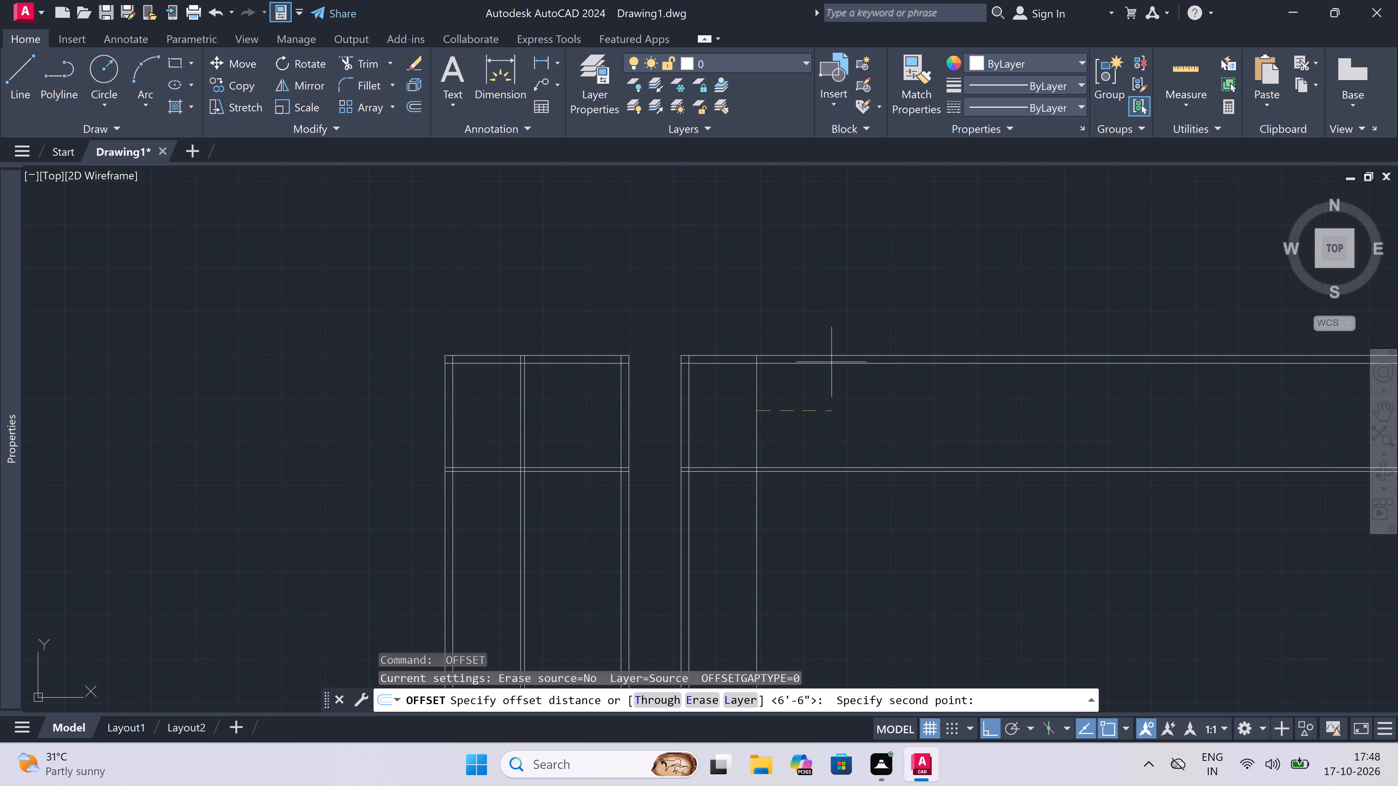
{"action": "type", "text": "4.5\""}
{"action": "key", "text": "space"}
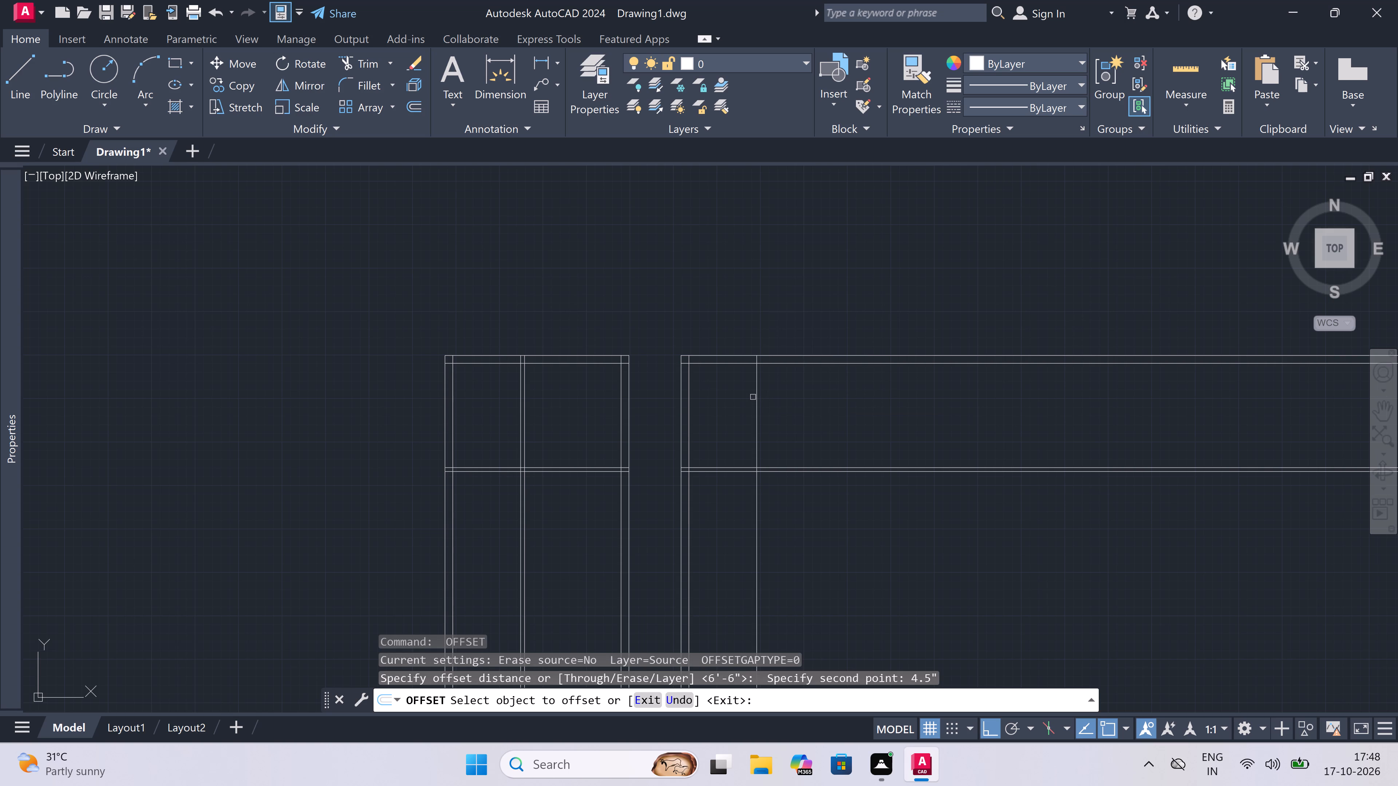
{"action": "left_click", "coordinate": [761, 396]}
{"action": "left_click", "coordinate": [806, 396]}
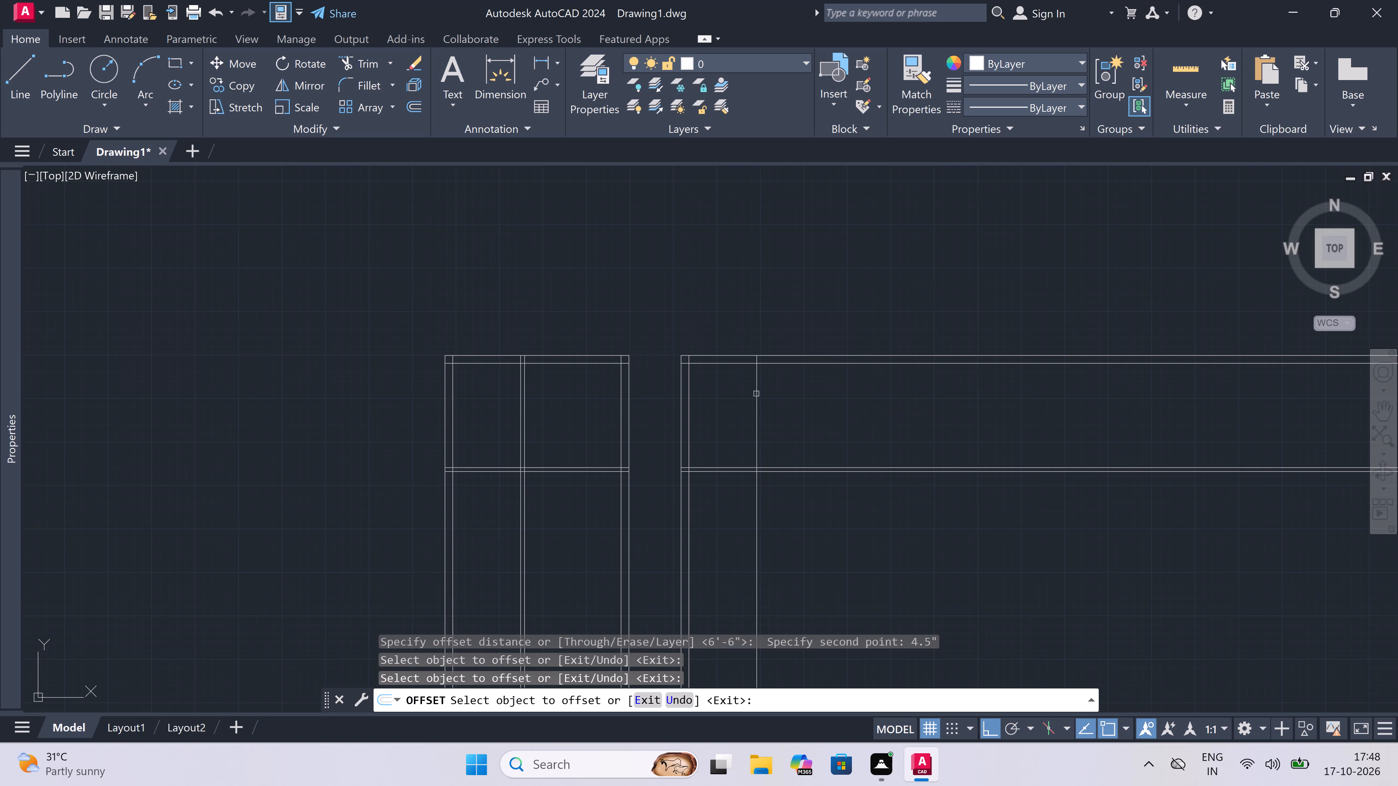
{"action": "left_click", "coordinate": [758, 390]}
{"action": "left_click", "coordinate": [798, 393]}
{"action": "scroll", "coordinate": [754, 422], "scroll_direction": "up", "scroll_amount": 2}
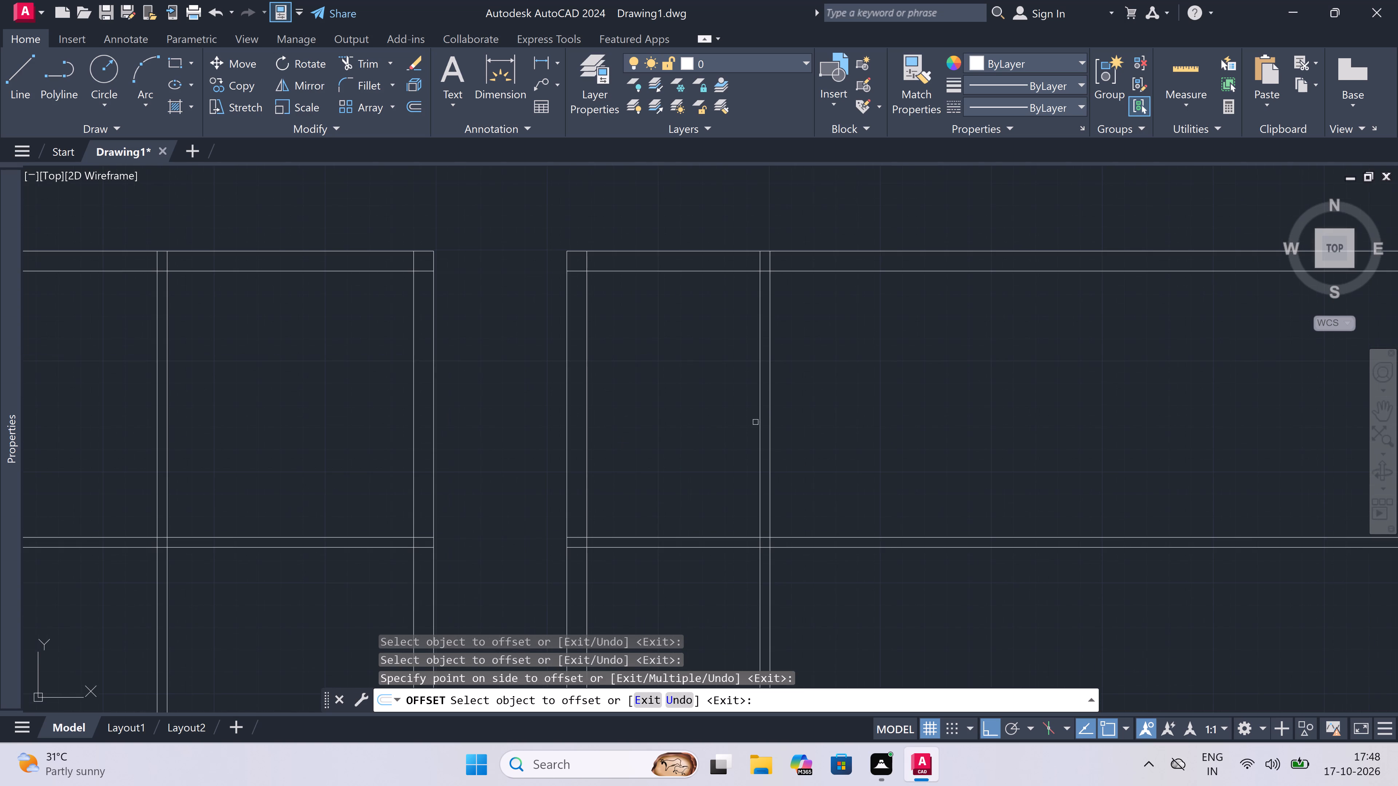
{"action": "key", "text": "Escape"}
Offset the right line of the second block's vertical partition 9'3" to the right to set its second room's width.
{"action": "key", "text": "space"}
{"action": "left_click", "coordinate": [772, 415]}
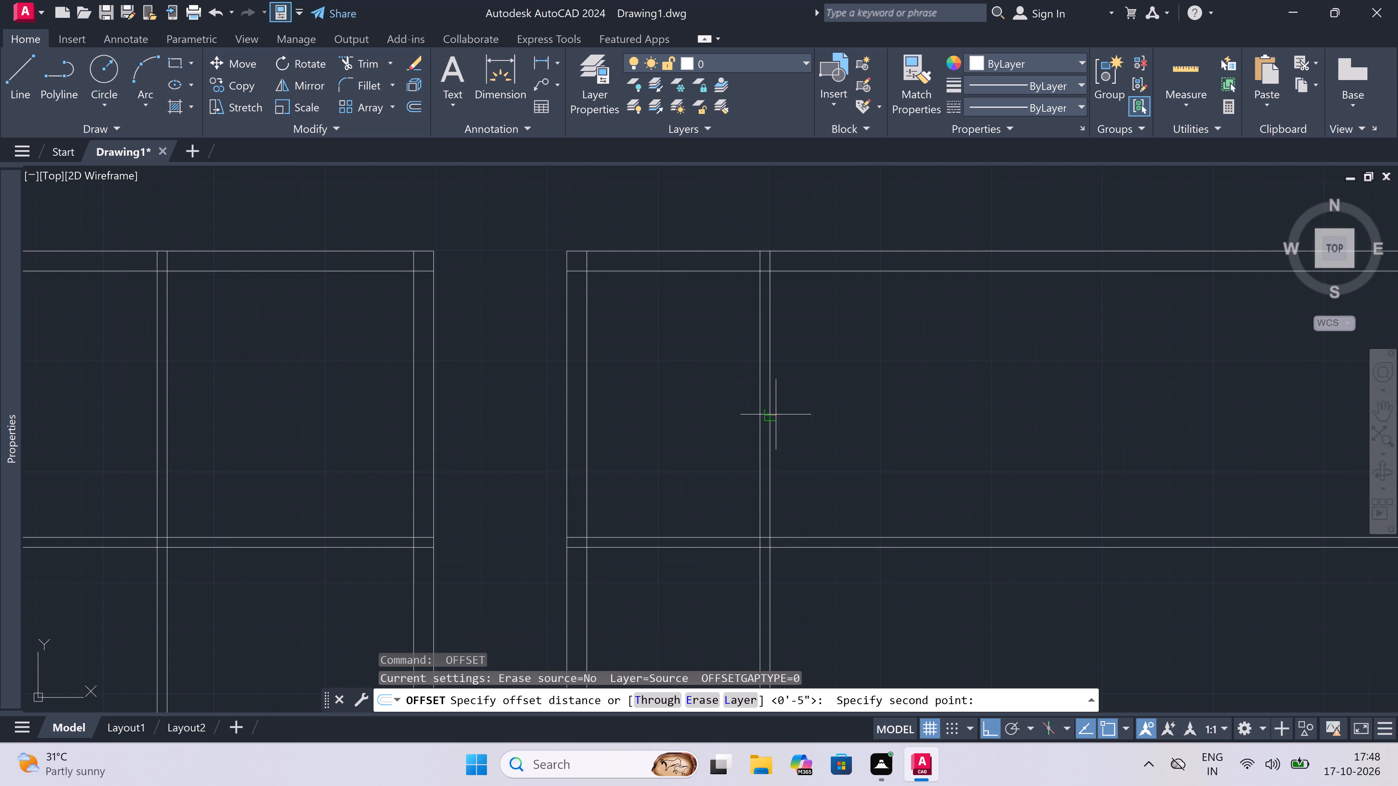
{"action": "type", "text": "9'"}
{"action": "type", "text": "3\""}
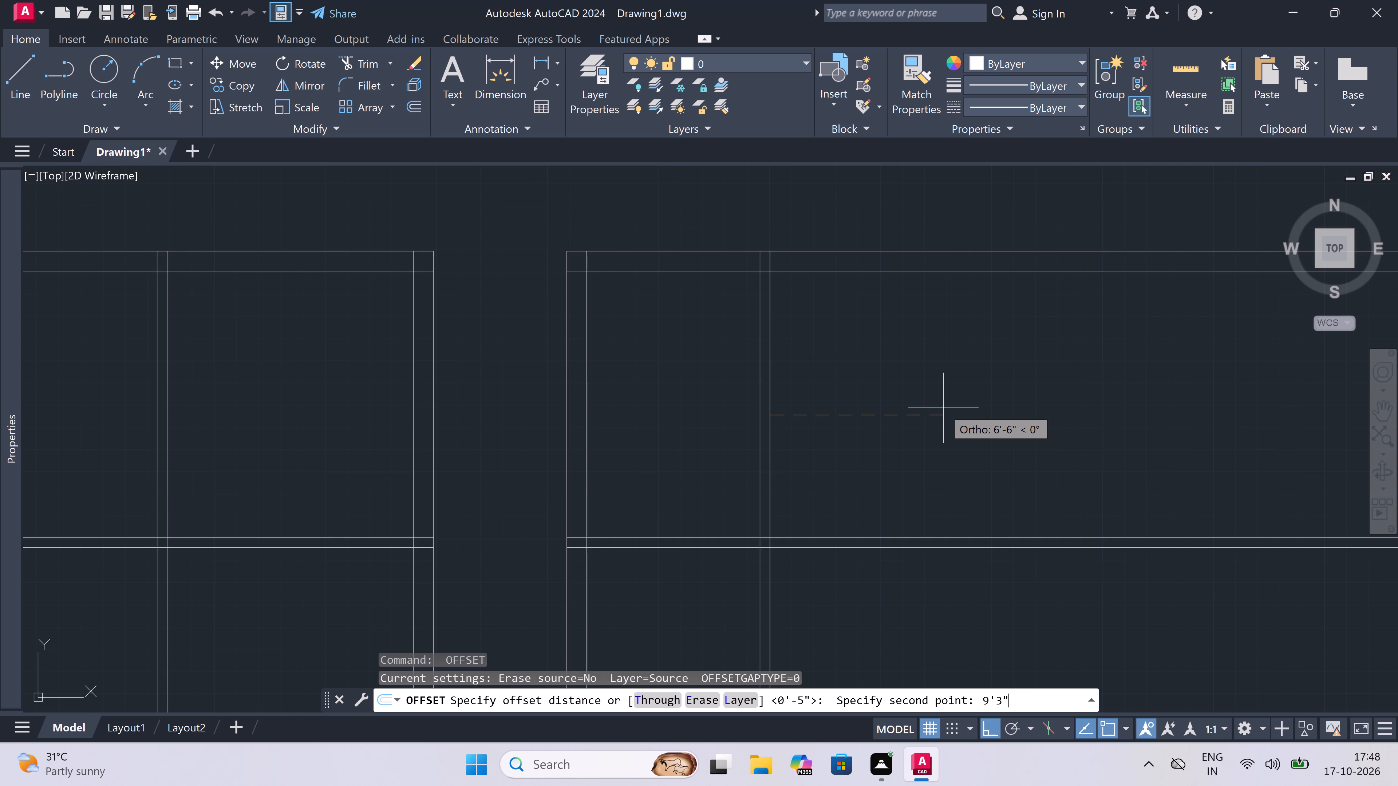
{"action": "key", "text": "space"}
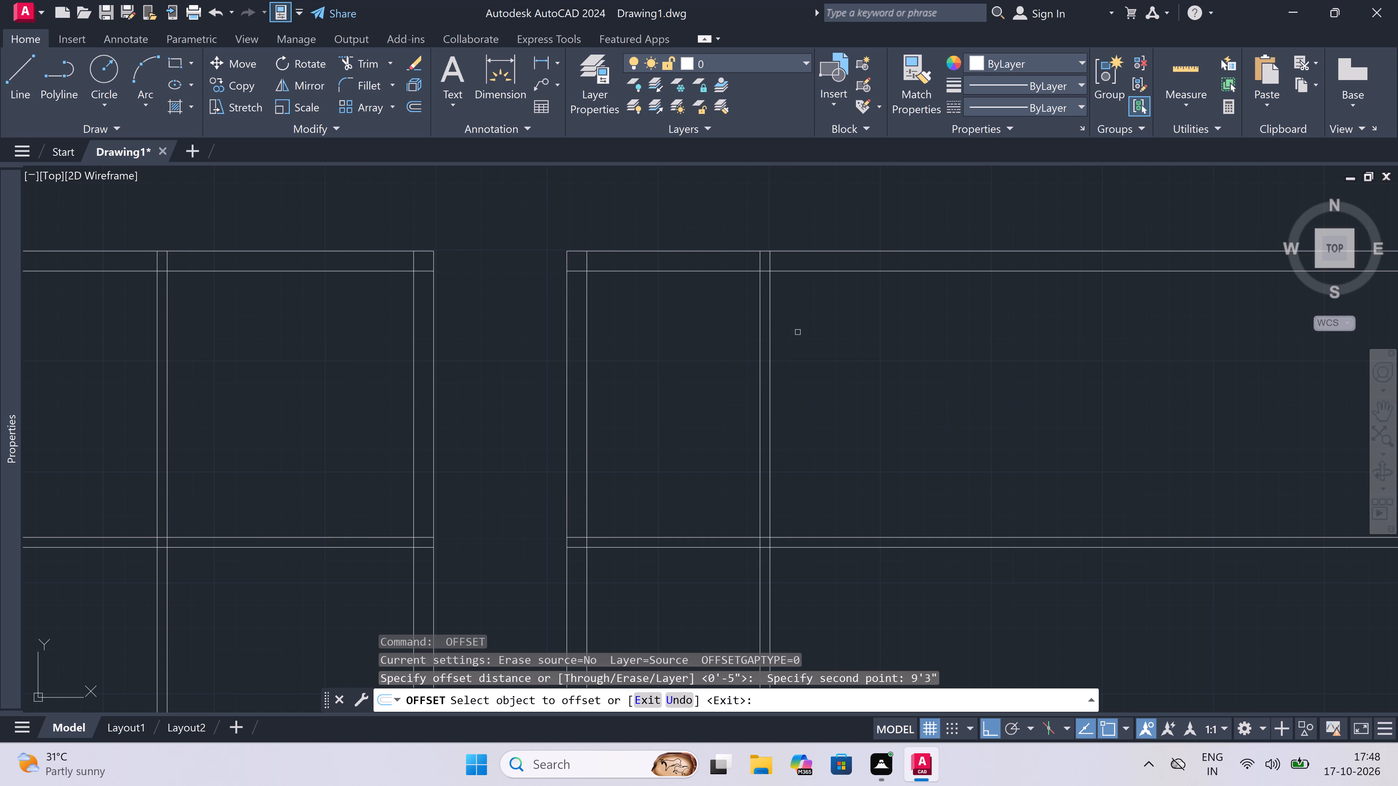
{"action": "left_click_drag", "start_coordinate": [770, 327], "coordinate": [774, 327]}
{"action": "left_click", "coordinate": [919, 334]}
{"action": "key", "text": "Escape"}
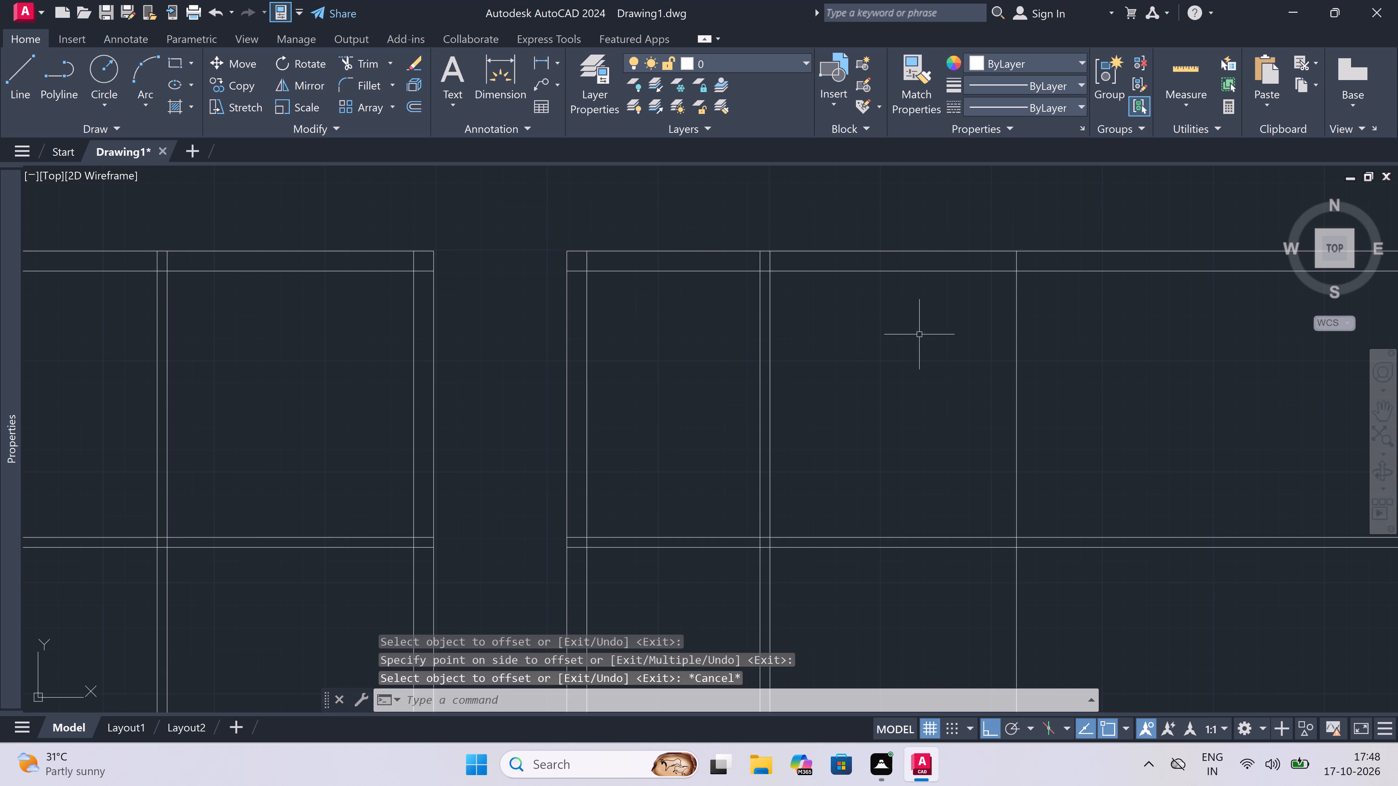
Offset the right-hand vertical line of the second block's second room 9" to the right to form the exterior wall.
{"action": "key", "text": "space"}
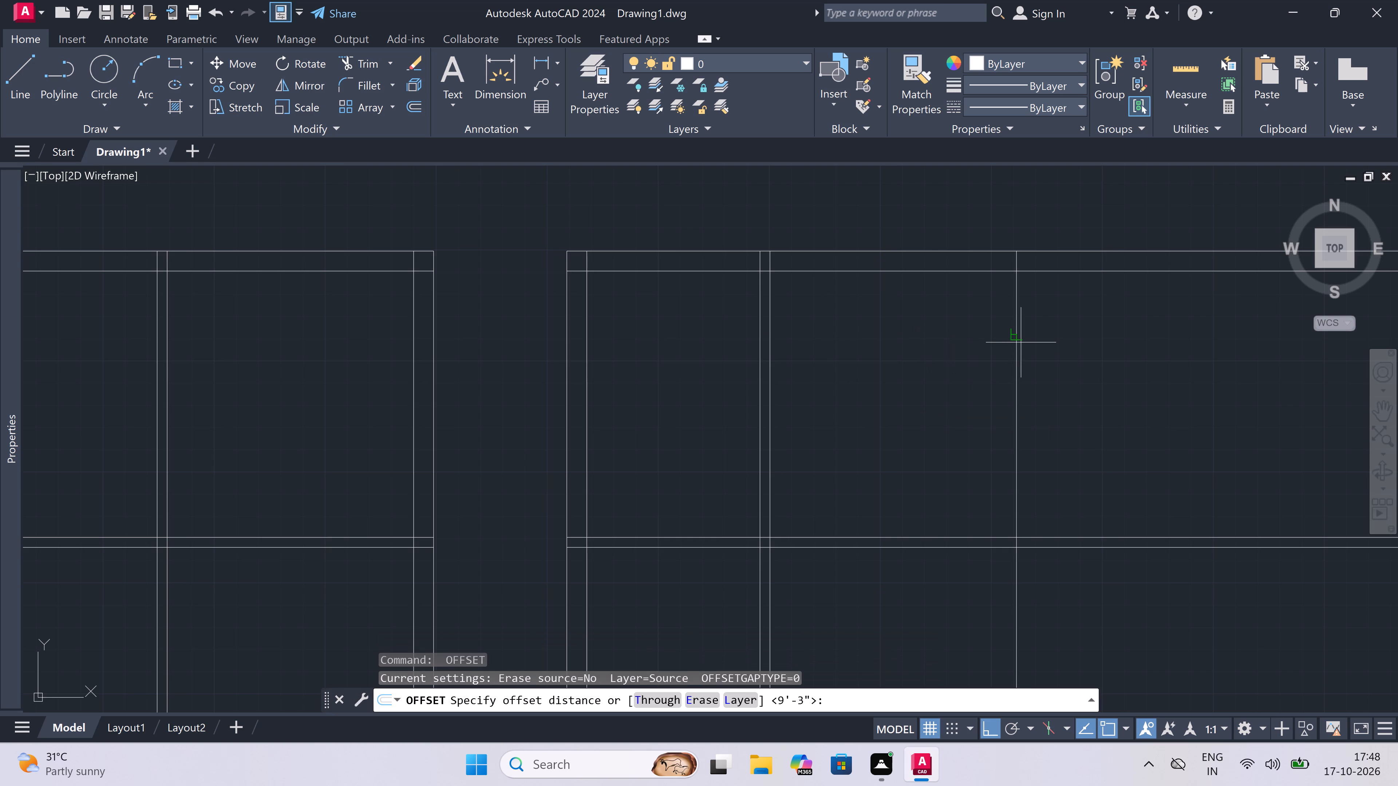
{"action": "left_click_drag", "start_coordinate": [1020, 342], "coordinate": [1042, 339]}
{"action": "type", "text": "4.5\""}
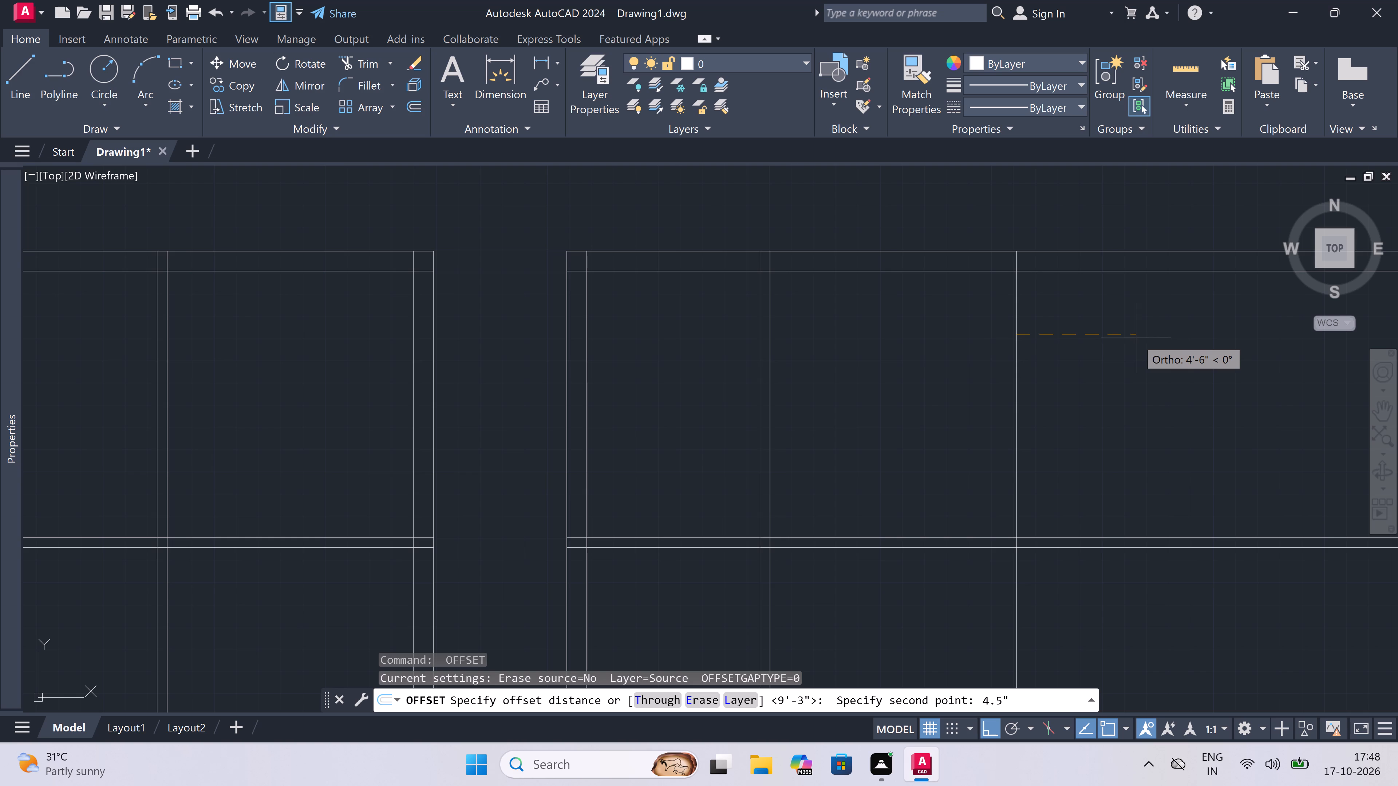
{"action": "key", "text": "BackSpace"}
{"action": "key", "text": "BackSpace"}
{"action": "key", "text": "BackSpace"}
{"action": "key", "text": "BackSpace"}
{"action": "type", "text": "9\""}
{"action": "key", "text": "space"}
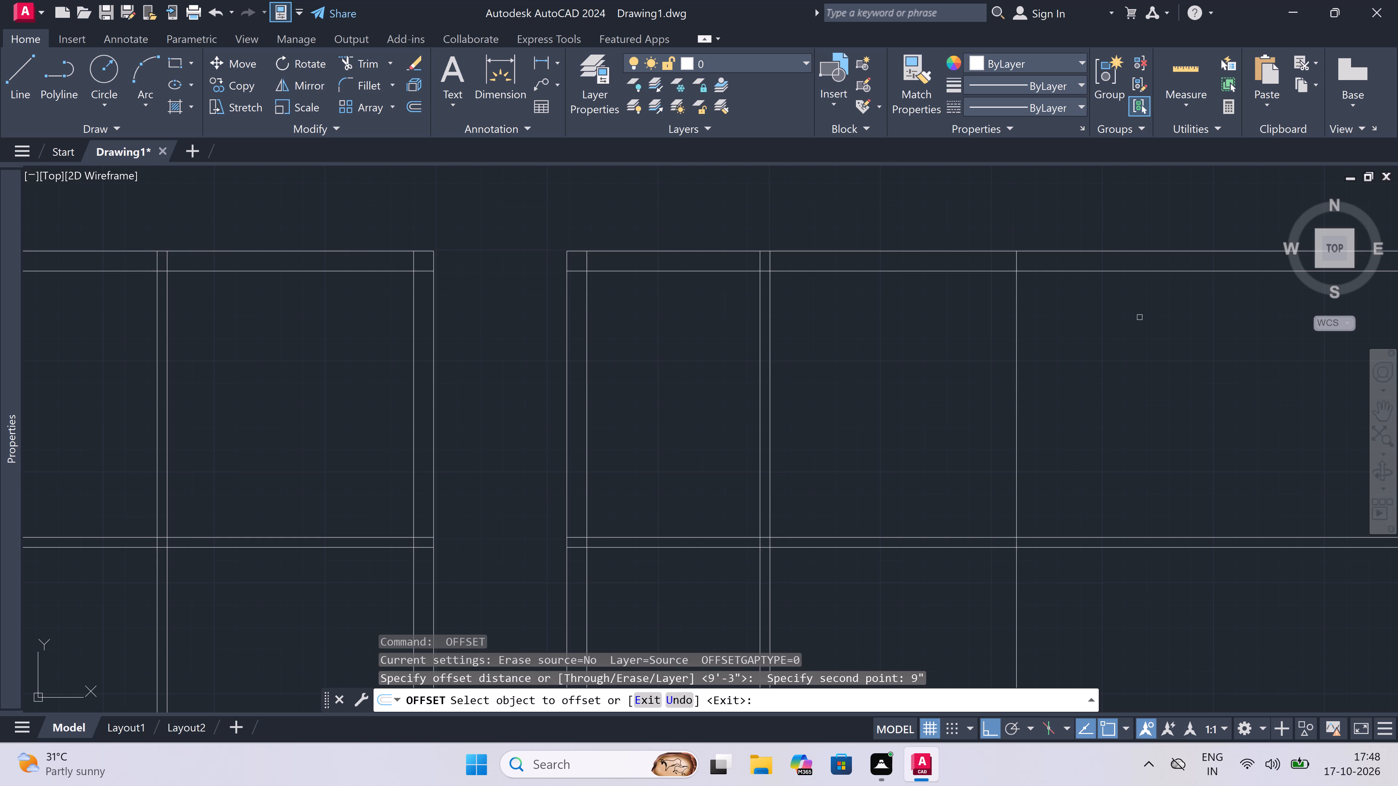
{"action": "left_click", "coordinate": [1018, 326]}
{"action": "left_click", "coordinate": [1057, 325]}
{"action": "scroll", "coordinate": [848, 337], "scroll_direction": "down", "scroll_amount": 3}
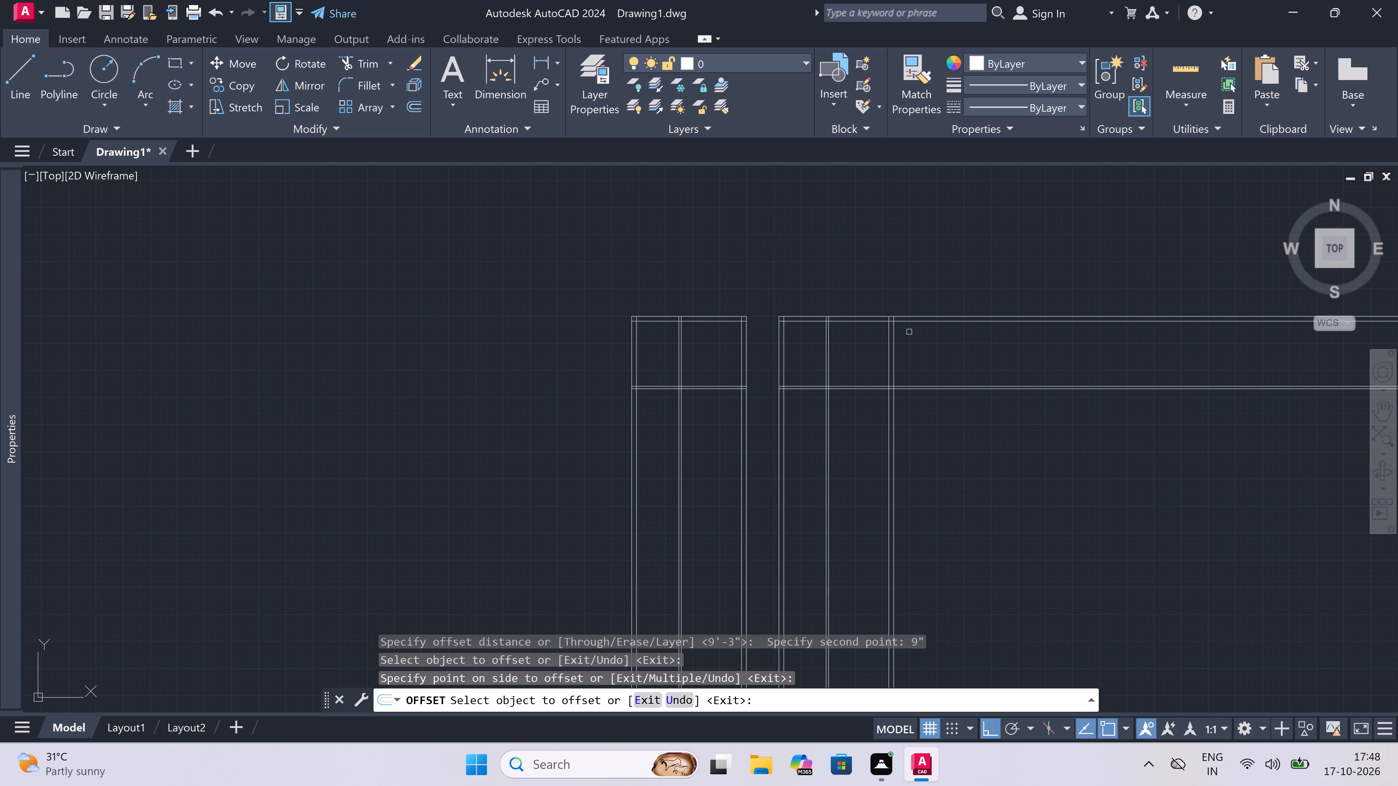
{"action": "key", "text": "Escape"}
Trim the top wall and horizontal partition lines that extend past the second block's right exterior wall.
{"action": "type", "text": "tr"}
{"action": "key", "text": "space"}
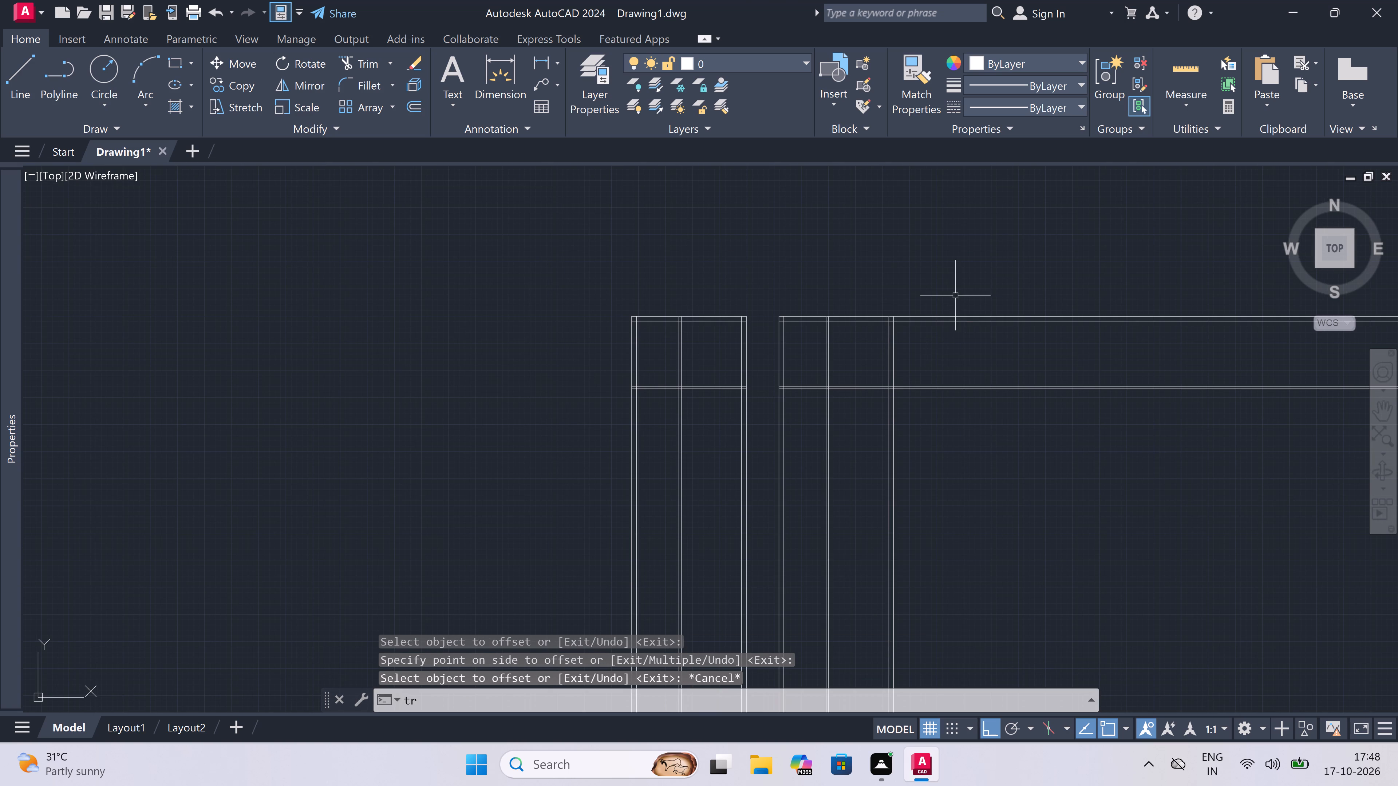
{"action": "left_click", "coordinate": [955, 291]}
{"action": "left_click", "coordinate": [996, 460]}
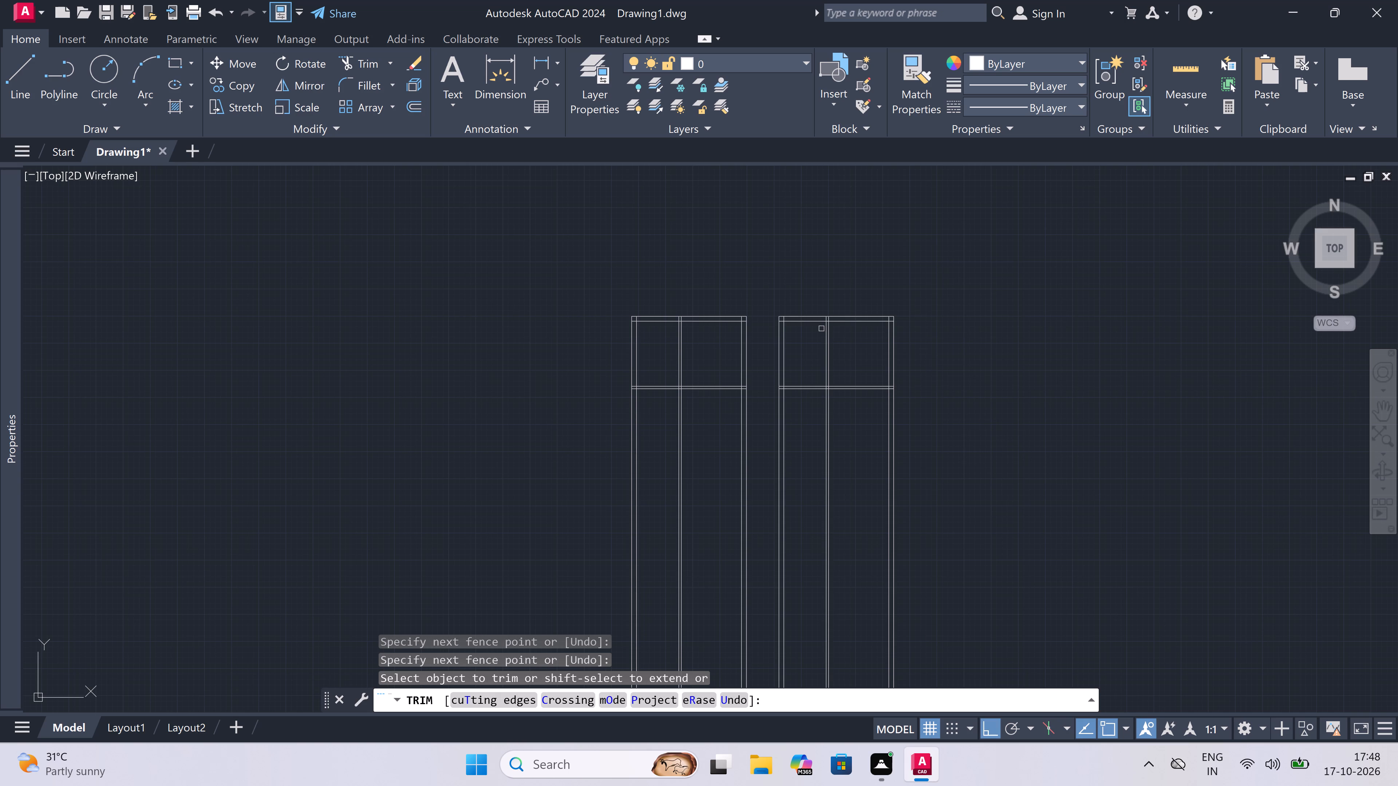
Trim the overlapping wall lines at the first block's top-left corner and where its vertical partition meets the top wall.
{"action": "scroll", "coordinate": [624, 330], "scroll_direction": "up", "scroll_amount": 2}
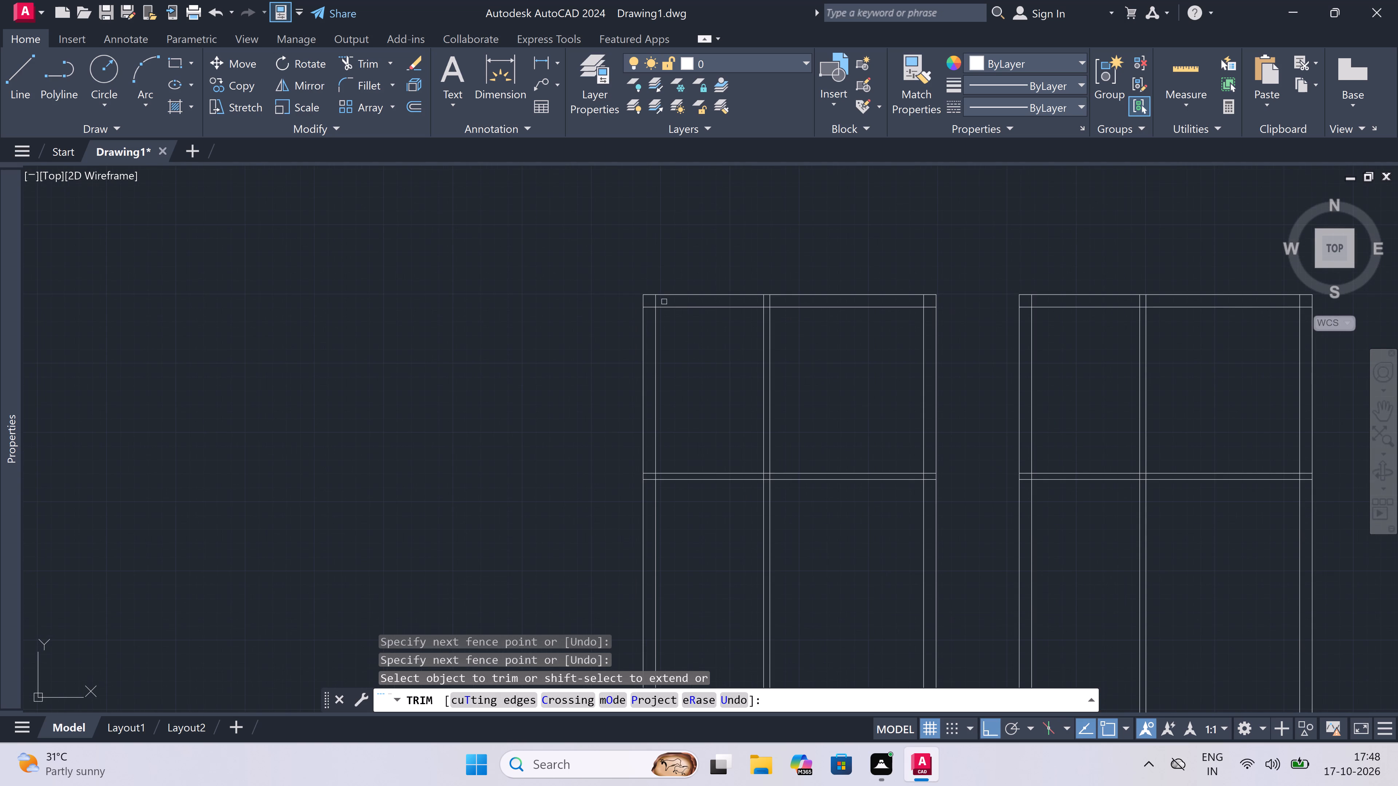
{"action": "scroll", "coordinate": [649, 305], "scroll_direction": "up", "scroll_amount": 3}
{"action": "left_click", "coordinate": [649, 305]}
{"action": "left_click", "coordinate": [648, 330]}
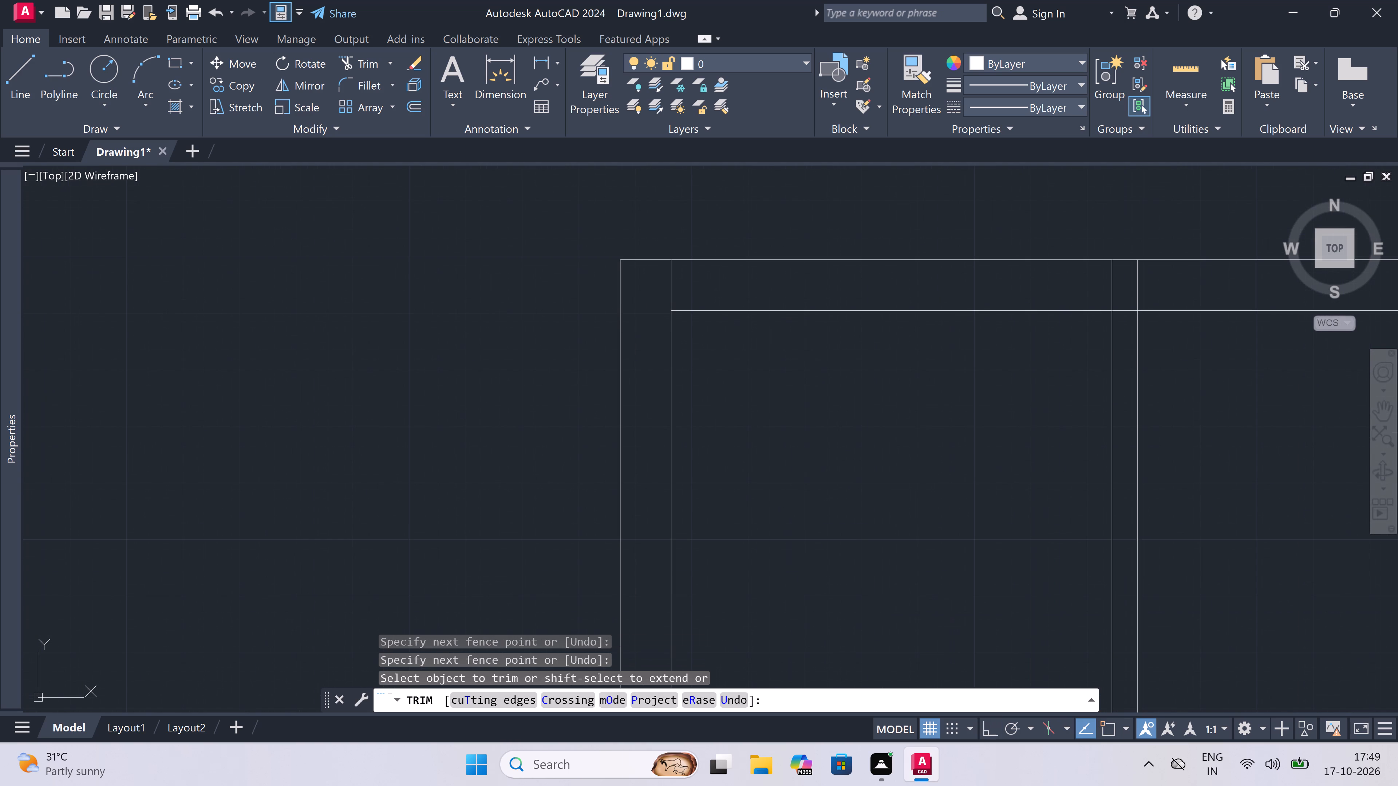
{"action": "left_click", "coordinate": [650, 293]}
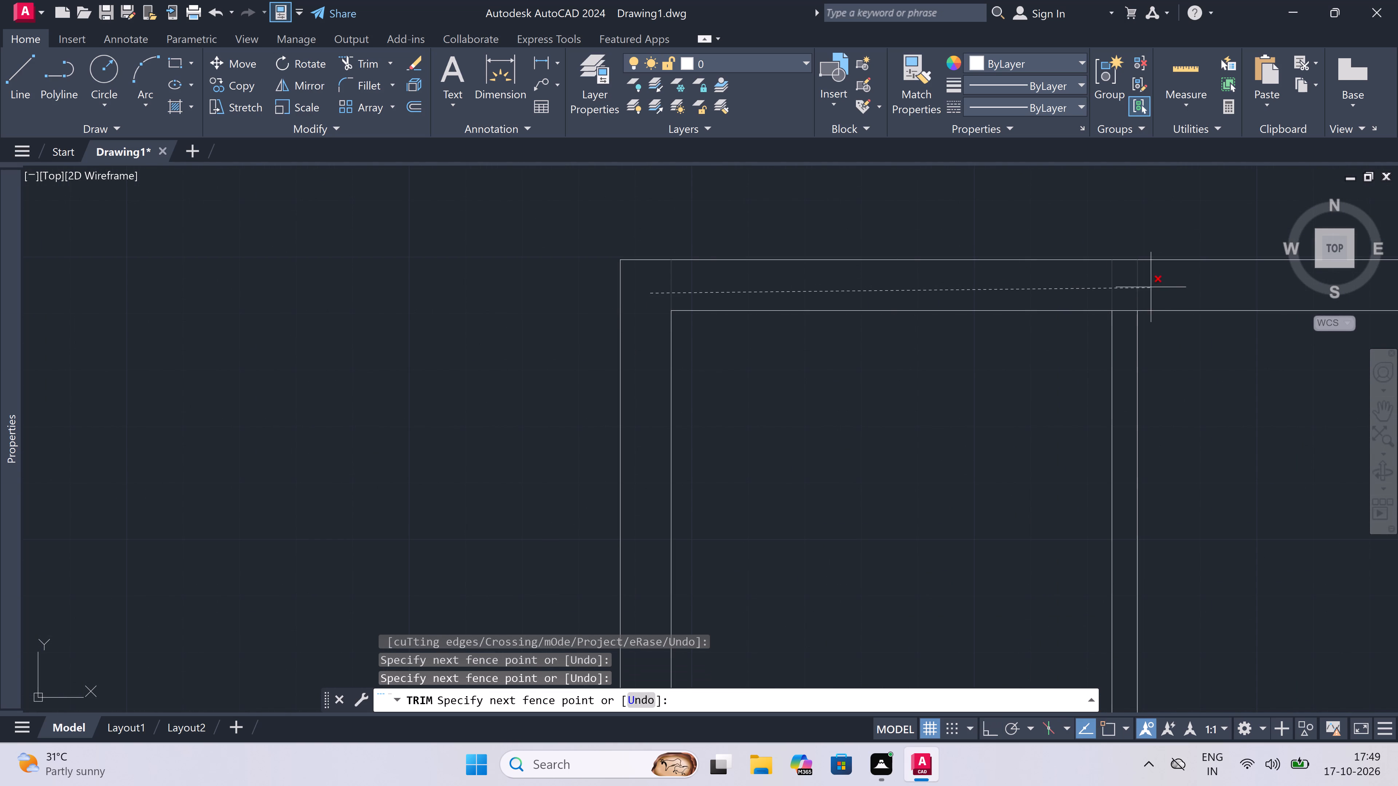
{"action": "left_click", "coordinate": [1154, 285]}
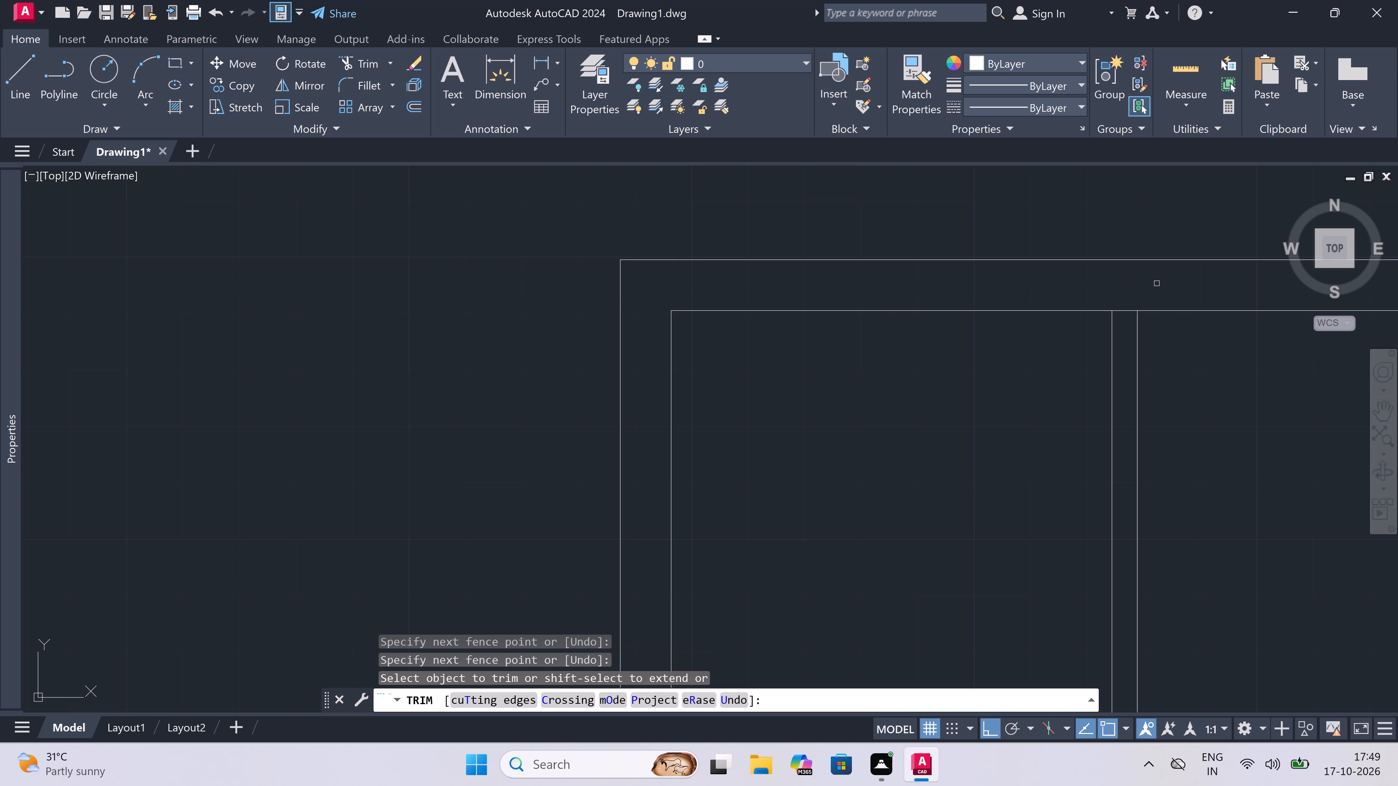
{"action": "left_click", "coordinate": [1122, 310]}
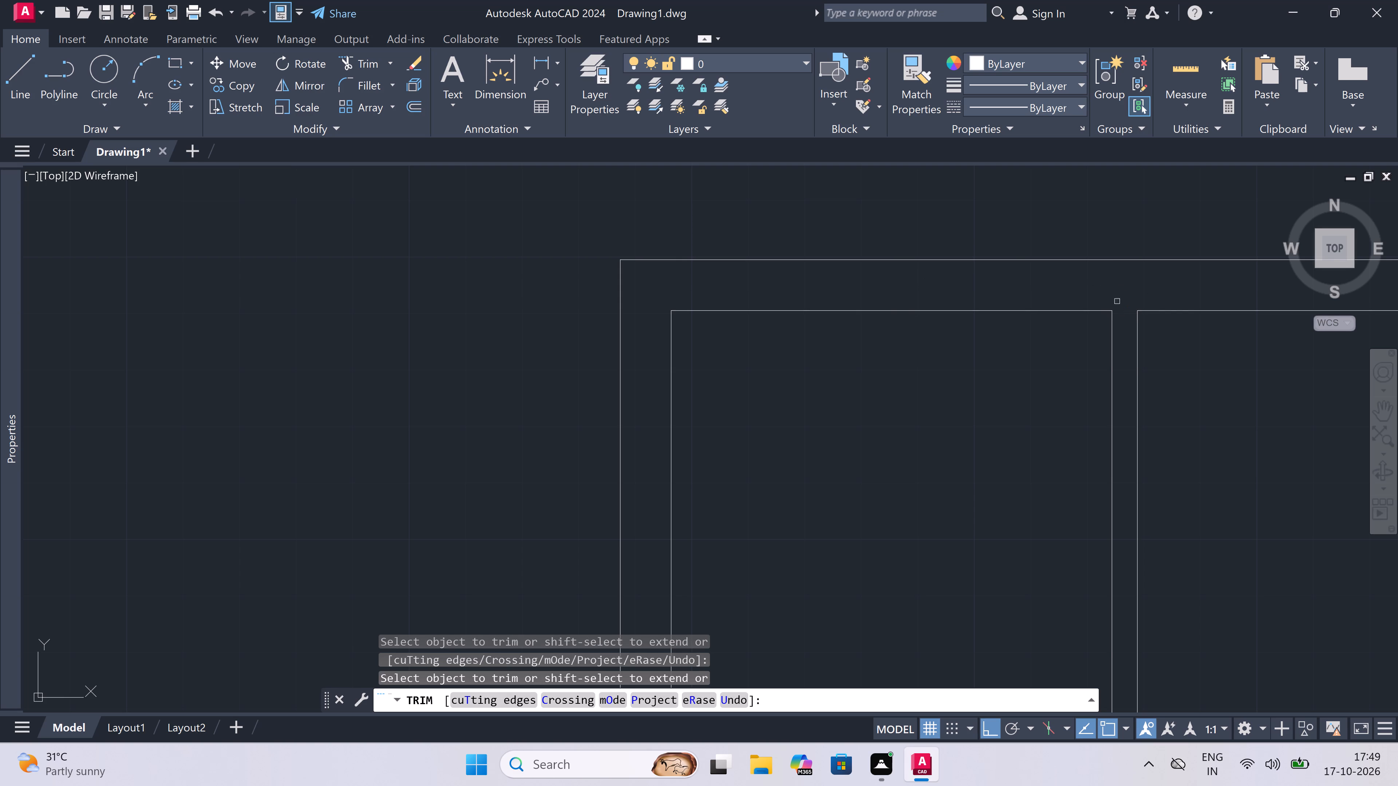
Trim the overlapping lines where the first block's horizontal partition meets its left exterior wall.
{"action": "scroll", "coordinate": [917, 287], "scroll_direction": "down", "scroll_amount": 4}
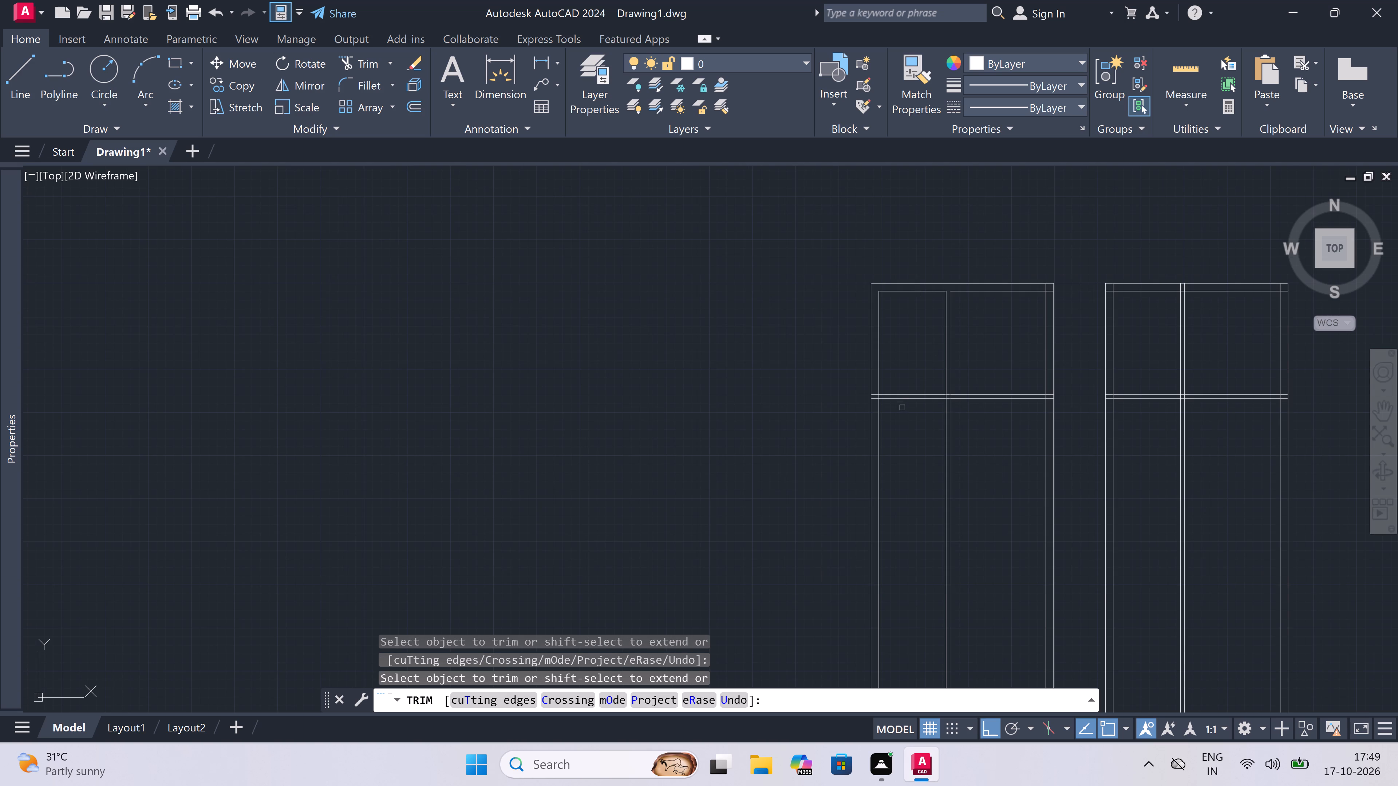
{"action": "scroll", "coordinate": [886, 402], "scroll_direction": "up", "scroll_amount": 4}
{"action": "left_click", "coordinate": [818, 382]}
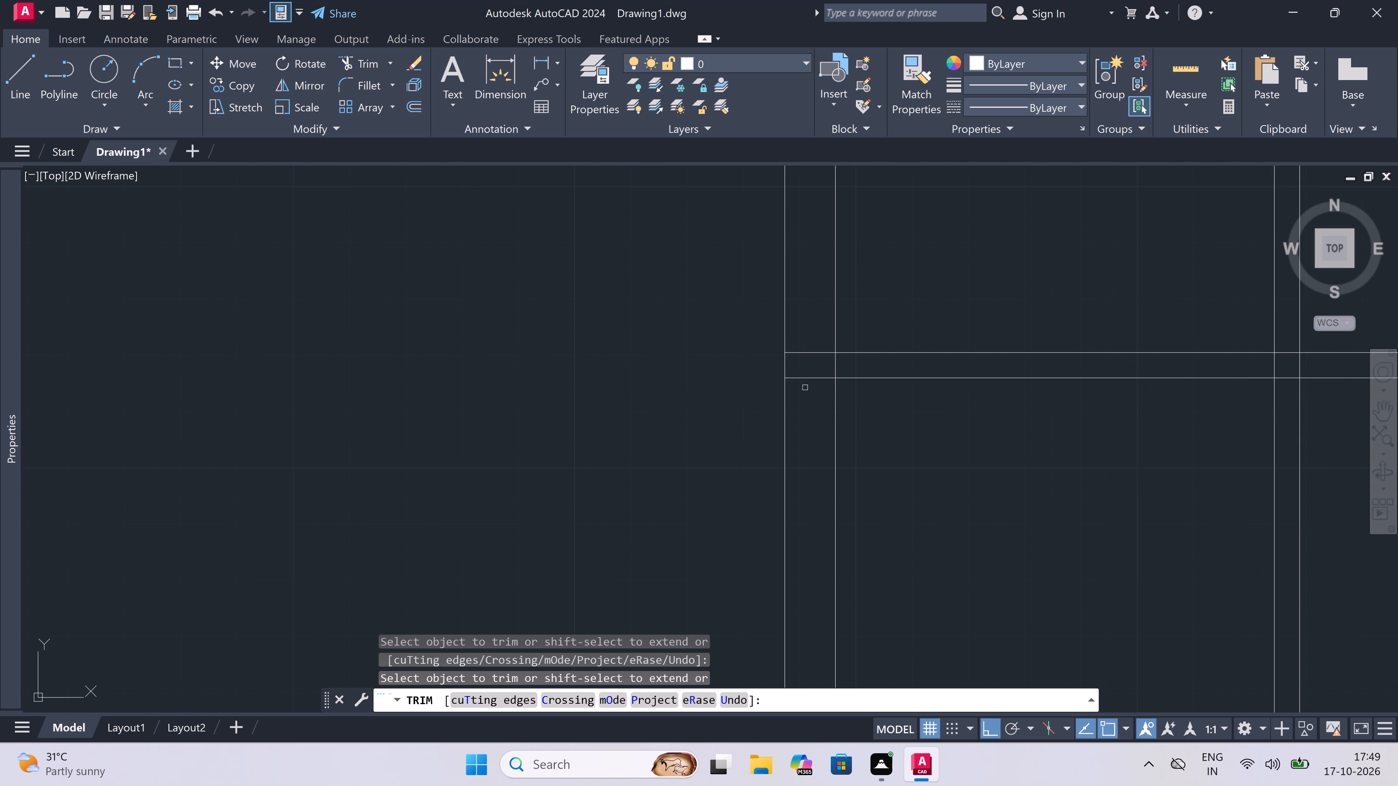
{"action": "left_click", "coordinate": [811, 343]}
{"action": "left_click", "coordinate": [826, 374]}
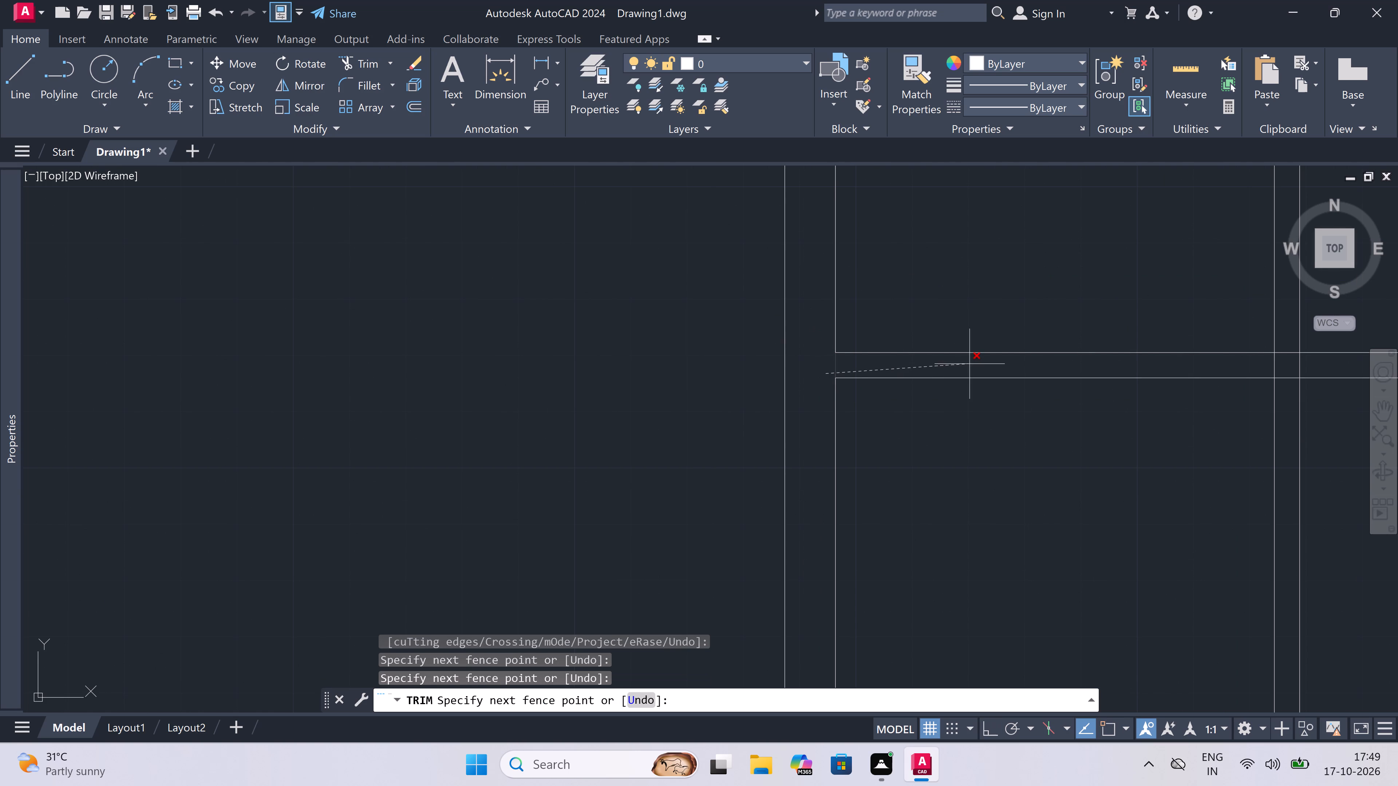
{"action": "left_click", "coordinate": [977, 365]}
Trim the vertical partition lines and the upper horizontal partition line inside the first block's partition crossing.
{"action": "scroll", "coordinate": [705, 400], "scroll_direction": "down", "scroll_amount": 4}
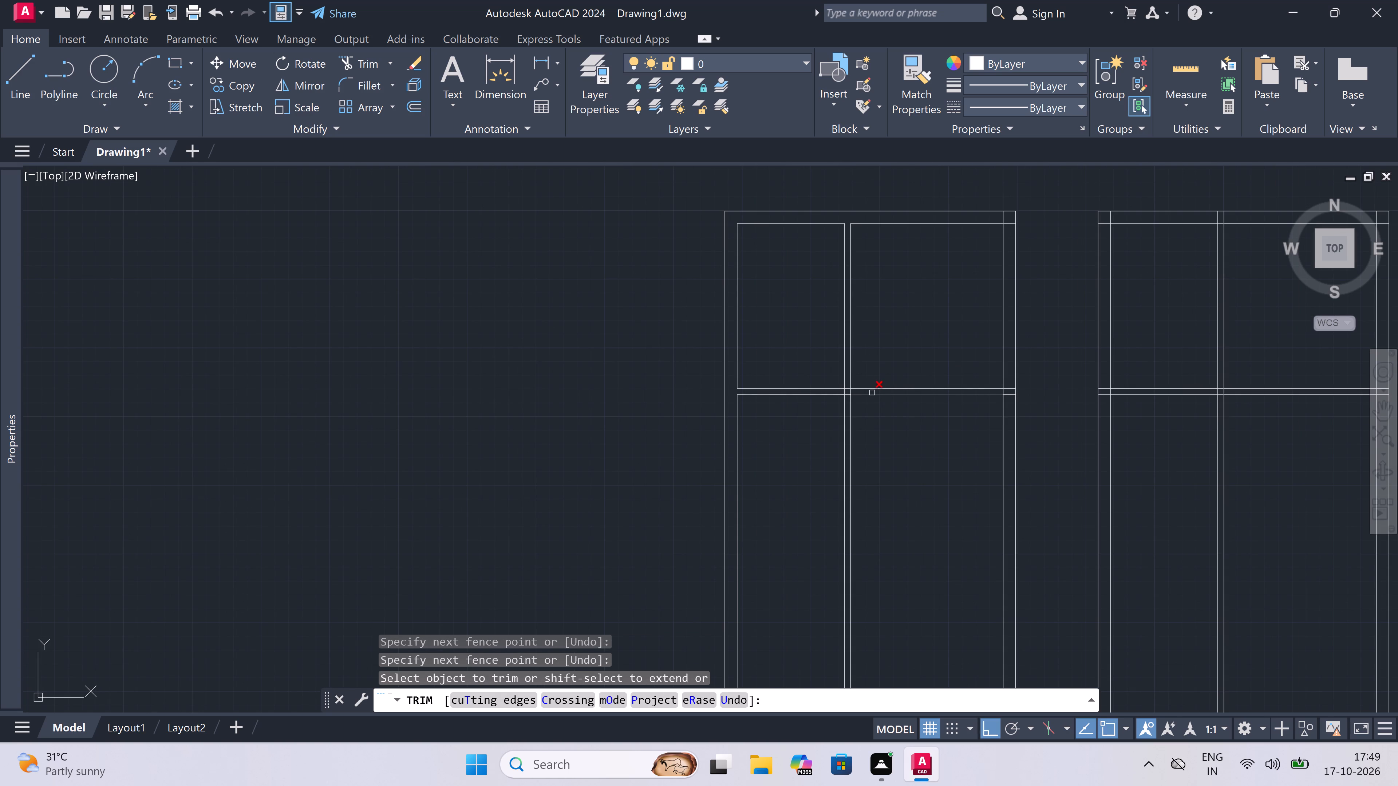
{"action": "scroll", "coordinate": [872, 393], "scroll_direction": "up", "scroll_amount": 3}
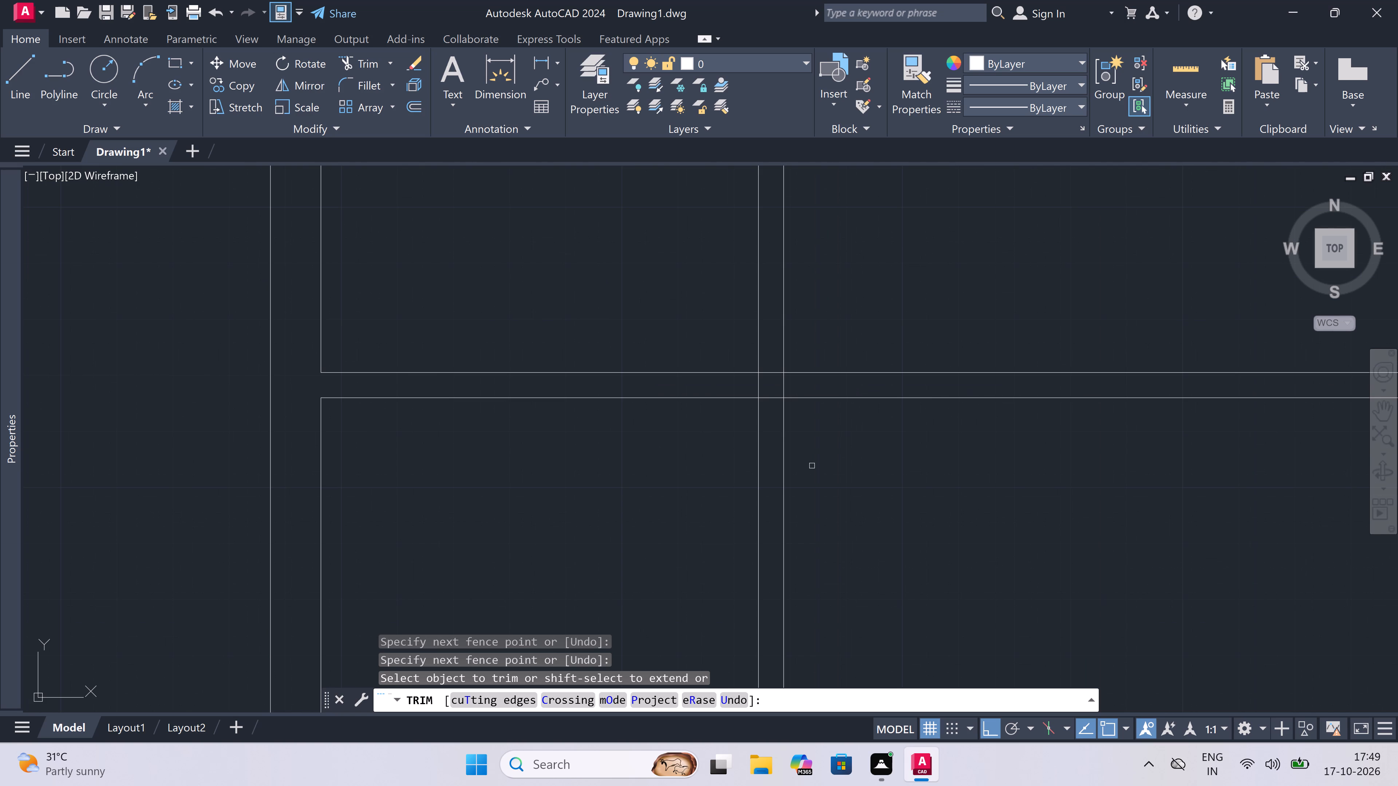
{"action": "scroll", "coordinate": [772, 397], "scroll_direction": "up", "scroll_amount": 1}
{"action": "double_click", "coordinate": [735, 384]}
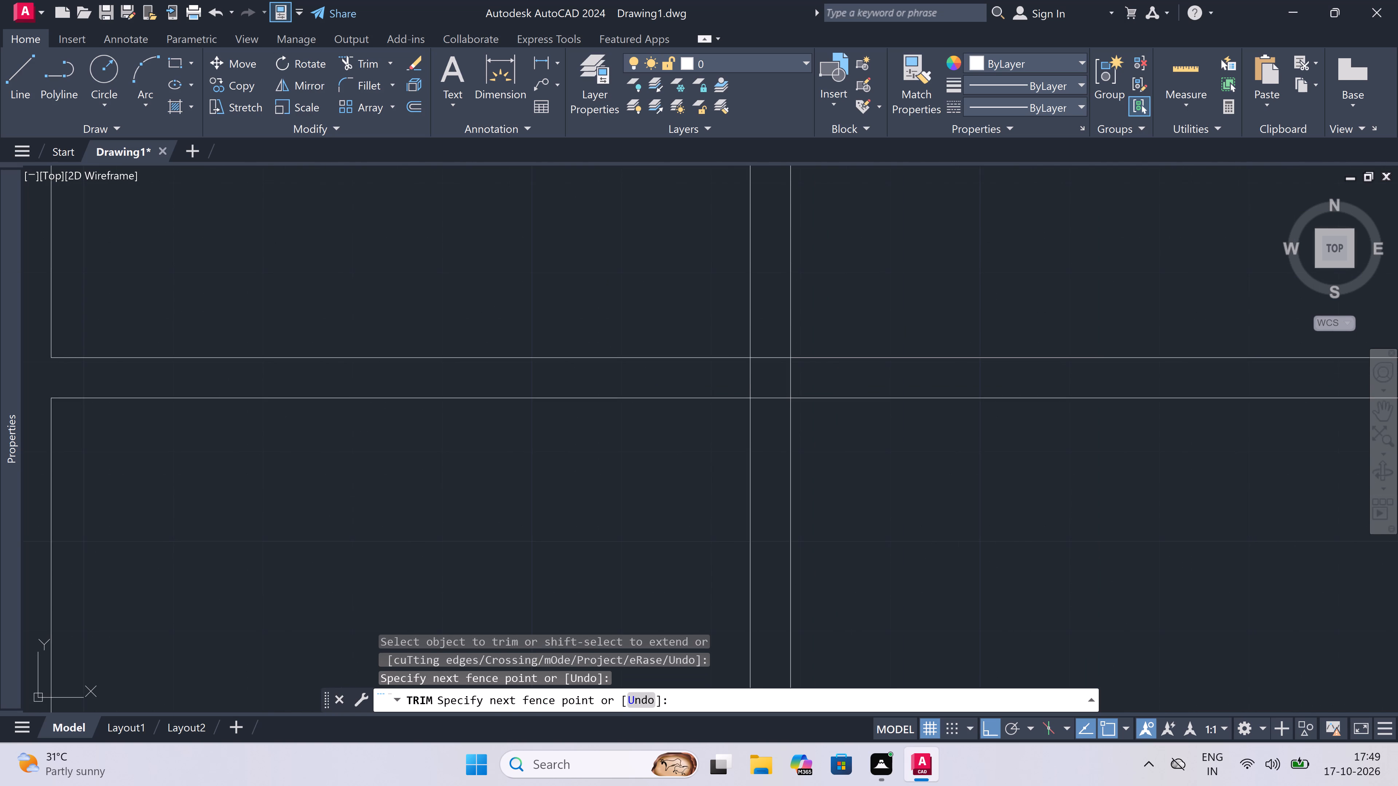
{"action": "left_click", "coordinate": [825, 376]}
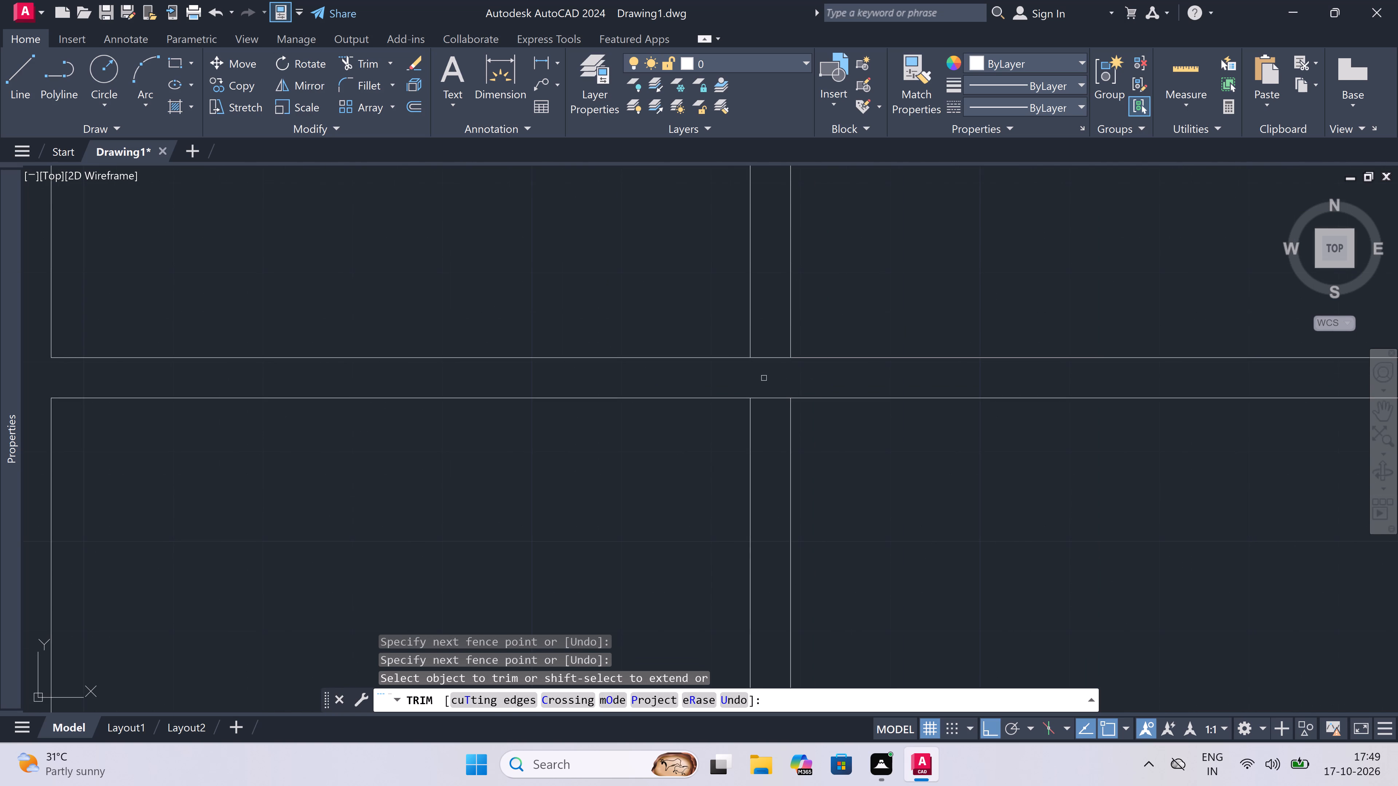
{"action": "scroll", "coordinate": [764, 378], "scroll_direction": "down", "scroll_amount": 1}
{"action": "left_click", "coordinate": [766, 378]}
{"action": "left_click", "coordinate": [762, 344]}
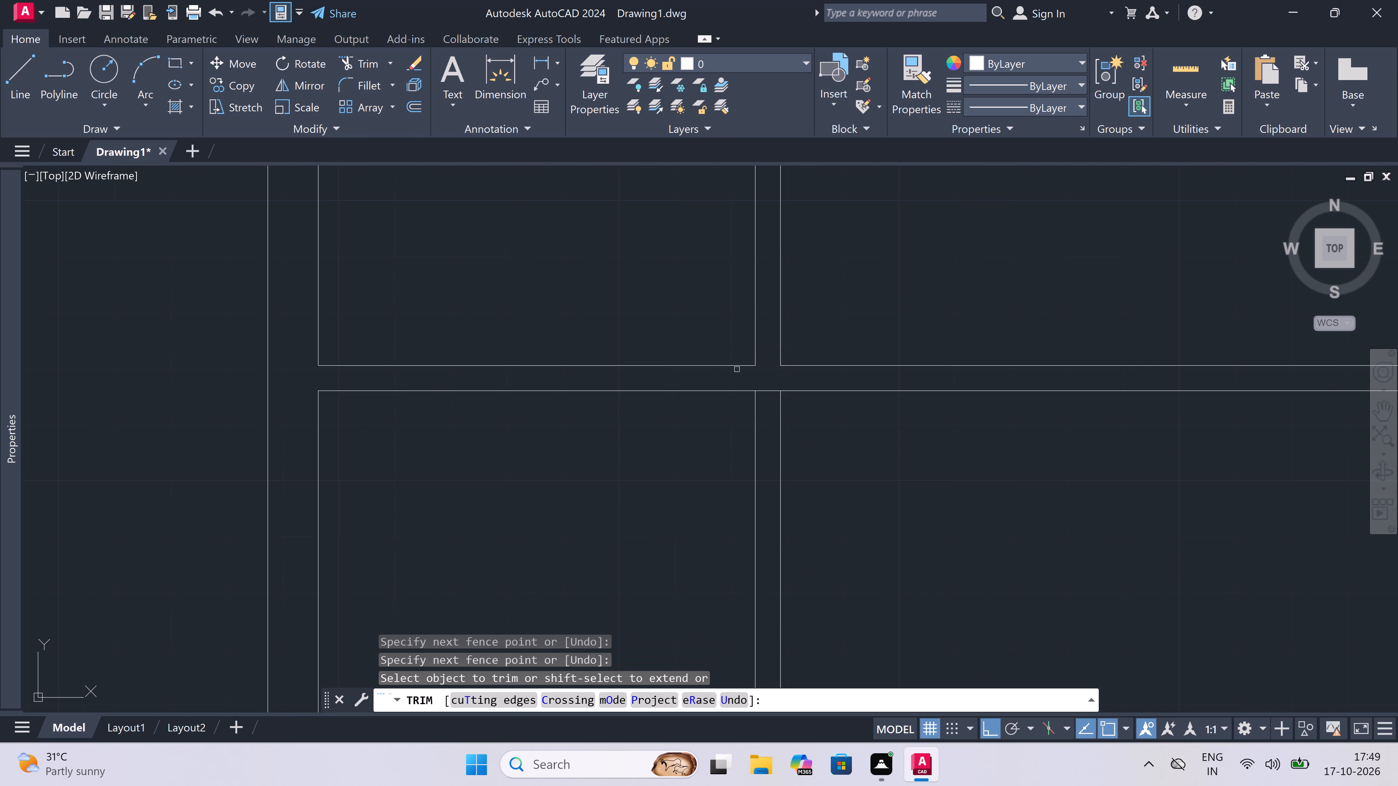
Trim the overlapping inner wall lines at the first block's top-right corner.
{"action": "scroll", "coordinate": [638, 434], "scroll_direction": "down", "scroll_amount": 4}
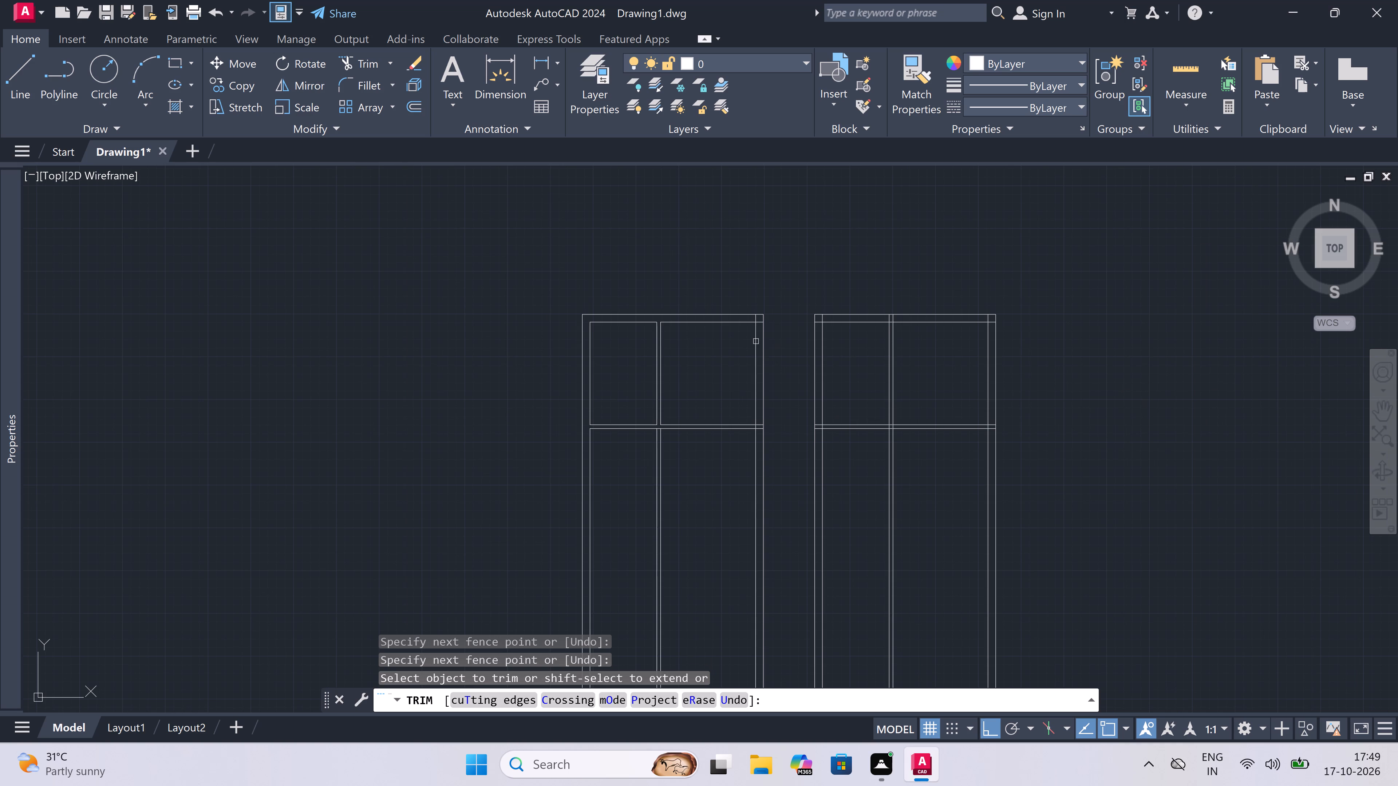
{"action": "scroll", "coordinate": [759, 325], "scroll_direction": "up", "scroll_amount": 2}
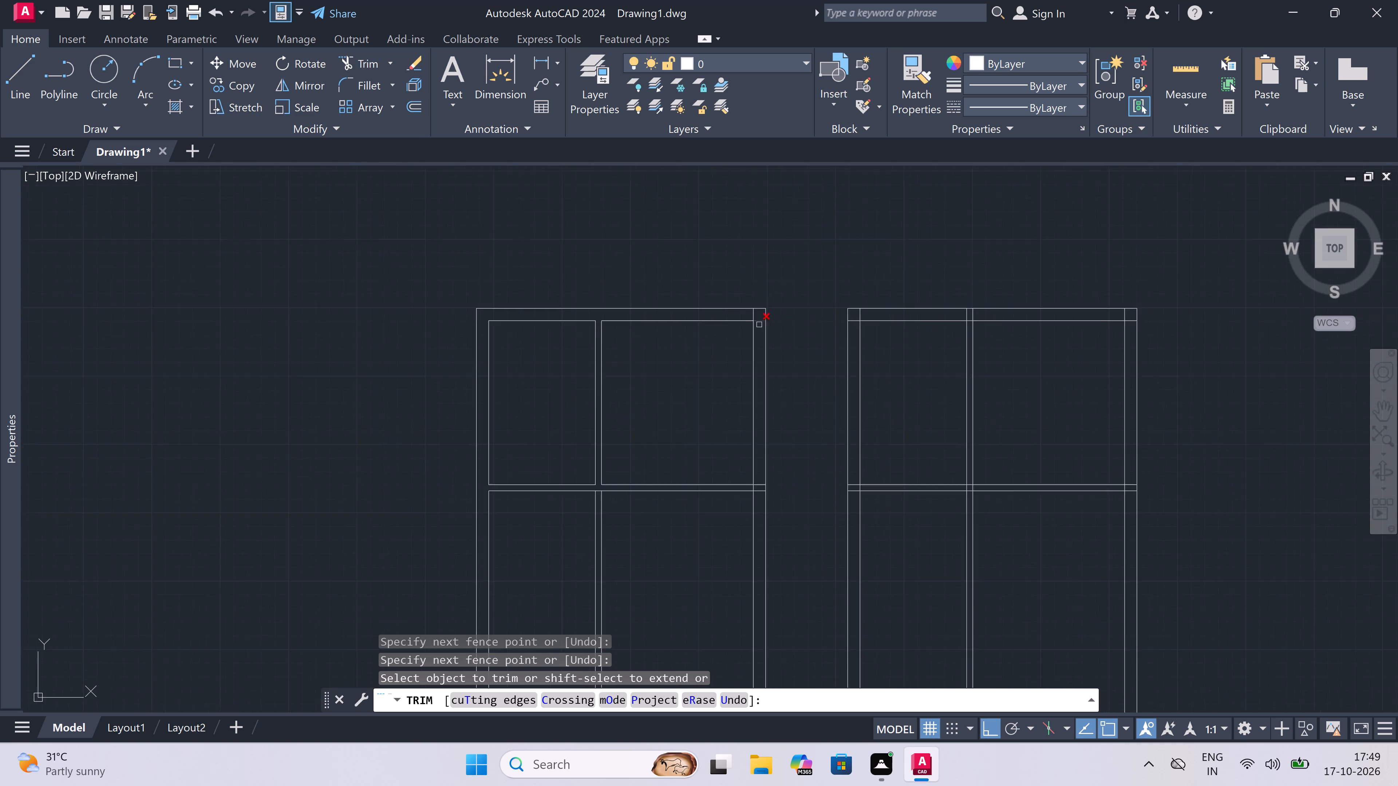
{"action": "scroll", "coordinate": [759, 325], "scroll_direction": "up", "scroll_amount": 3}
{"action": "left_click", "coordinate": [757, 311]}
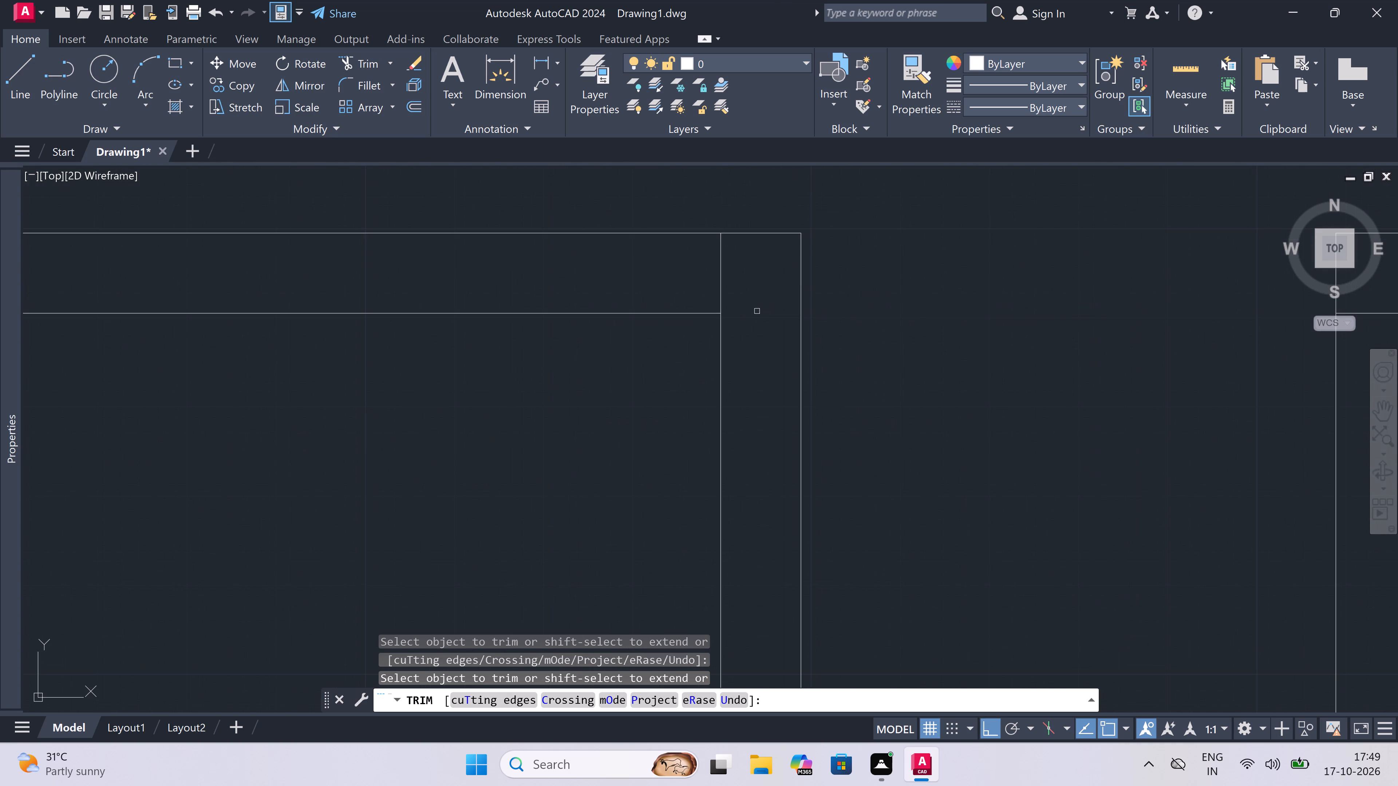
{"action": "left_click", "coordinate": [726, 265]}
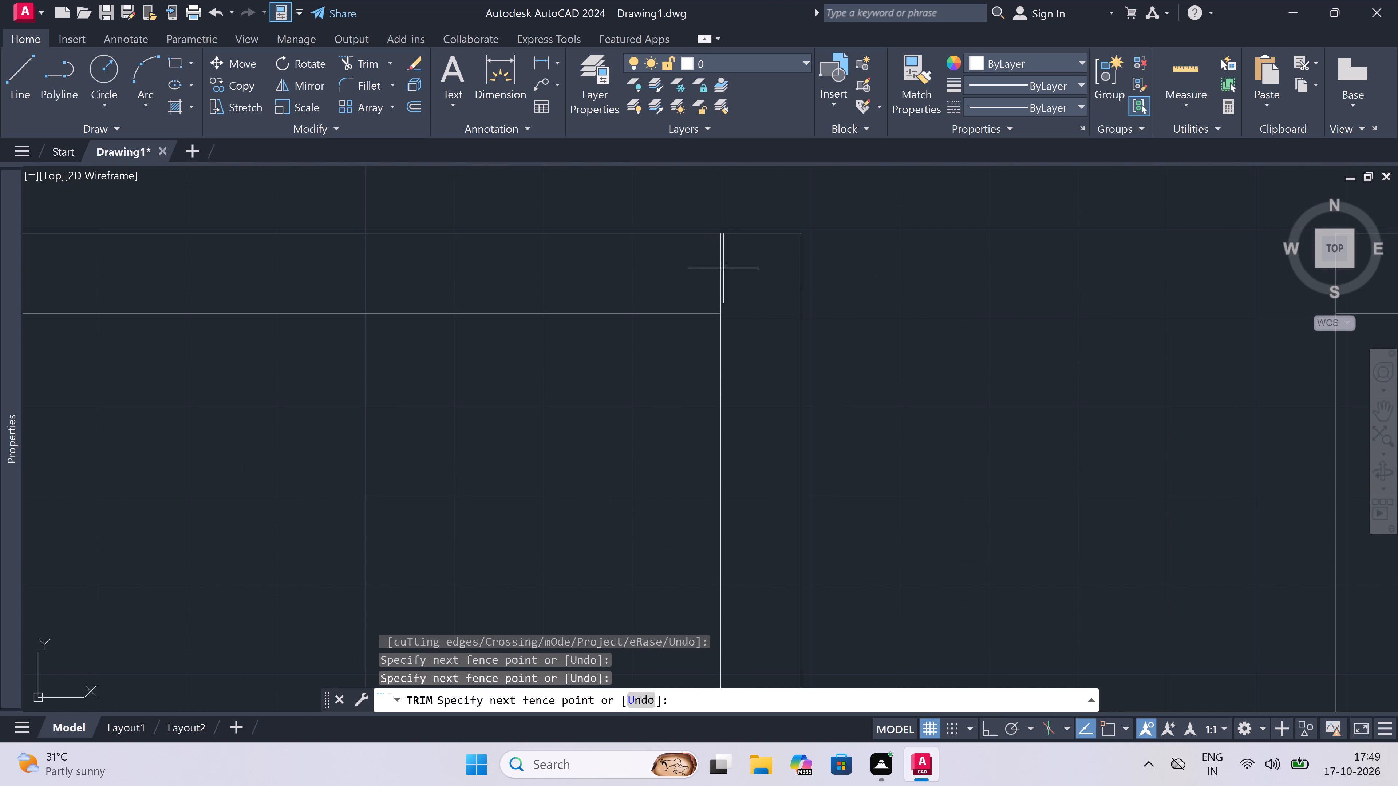
{"action": "left_click", "coordinate": [666, 281]}
Trim the overlapping lines where the first block's horizontal partition meets its right exterior wall, keeping the upper partition line.
{"action": "scroll", "coordinate": [737, 259], "scroll_direction": "down", "scroll_amount": 4}
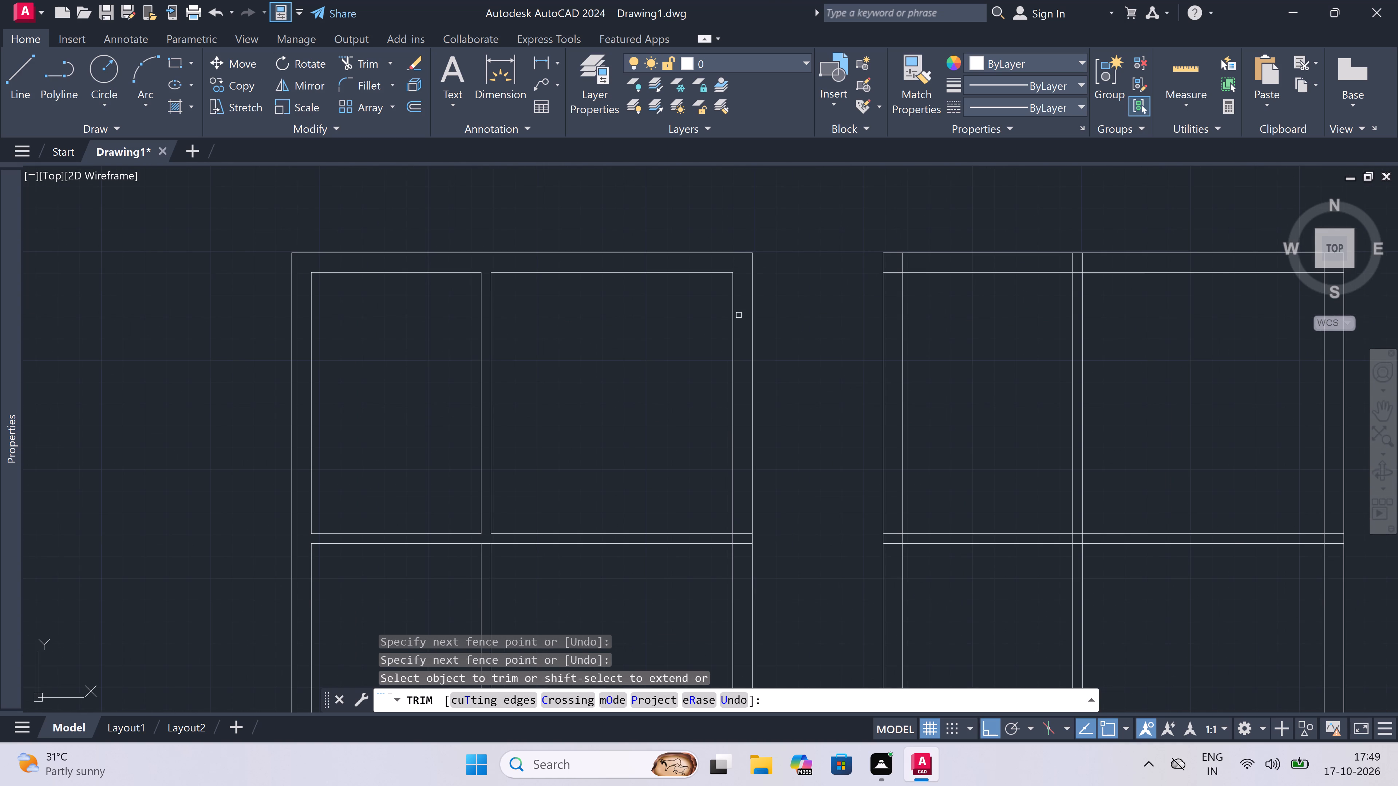
{"action": "scroll", "coordinate": [736, 602], "scroll_direction": "up", "scroll_amount": 3}
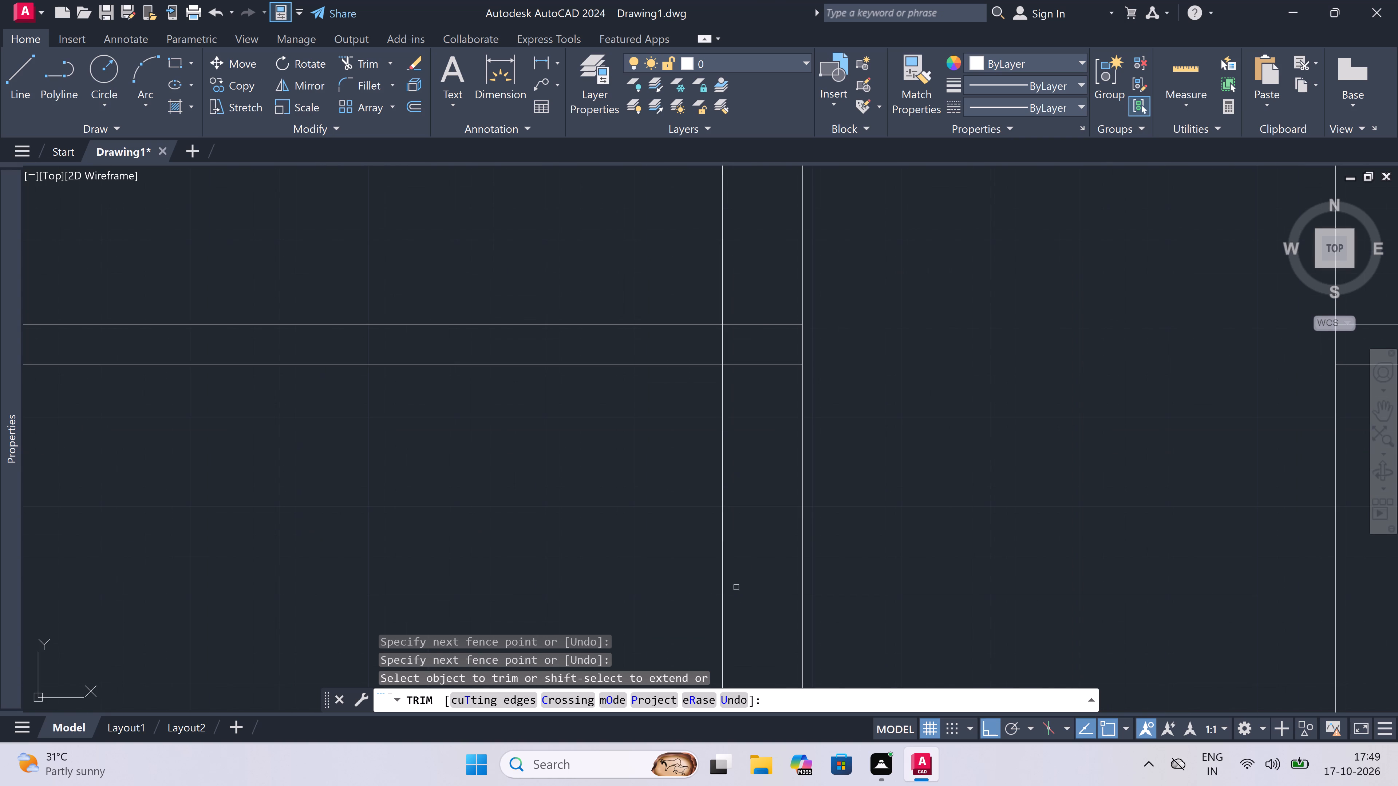
{"action": "double_click", "coordinate": [758, 319]}
{"action": "left_click", "coordinate": [771, 404]}
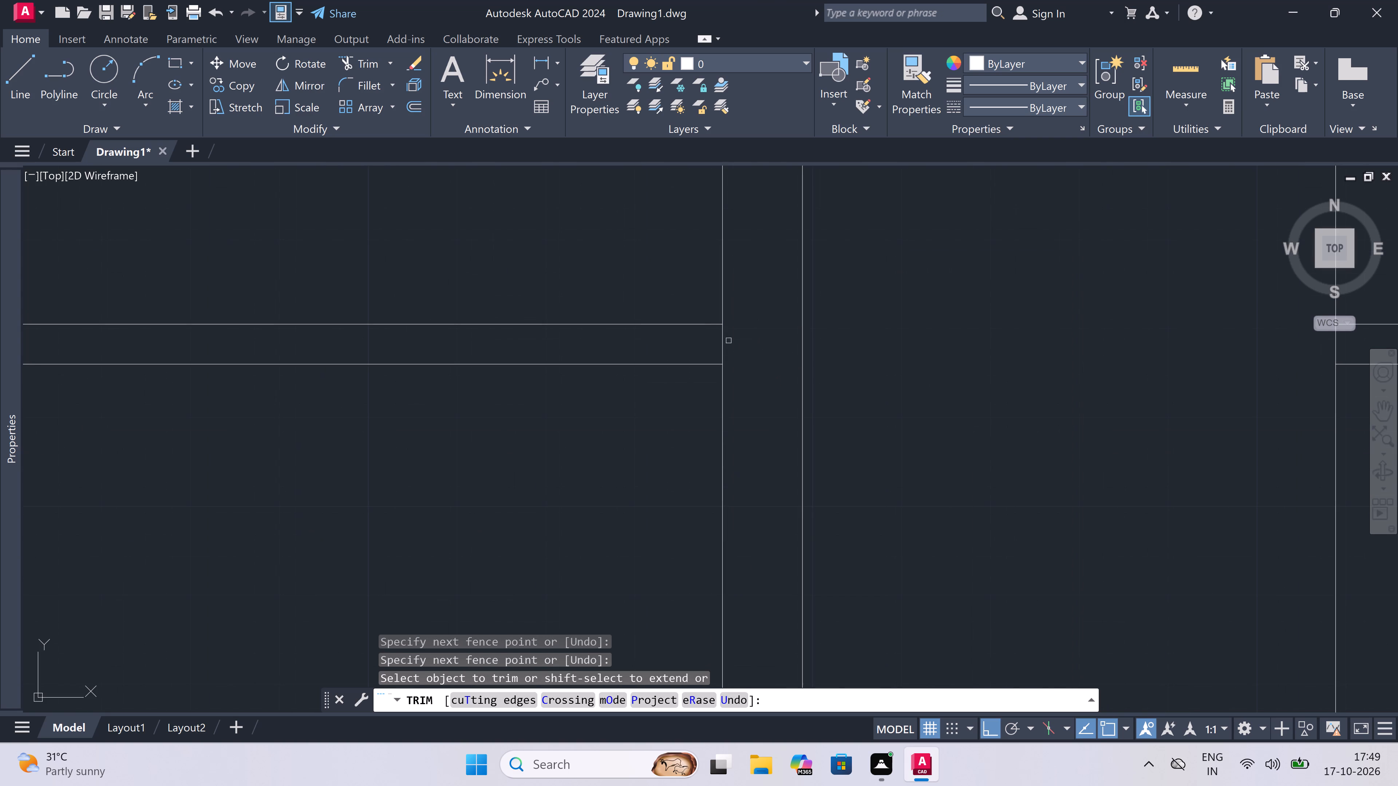
{"action": "left_click", "coordinate": [715, 327]}
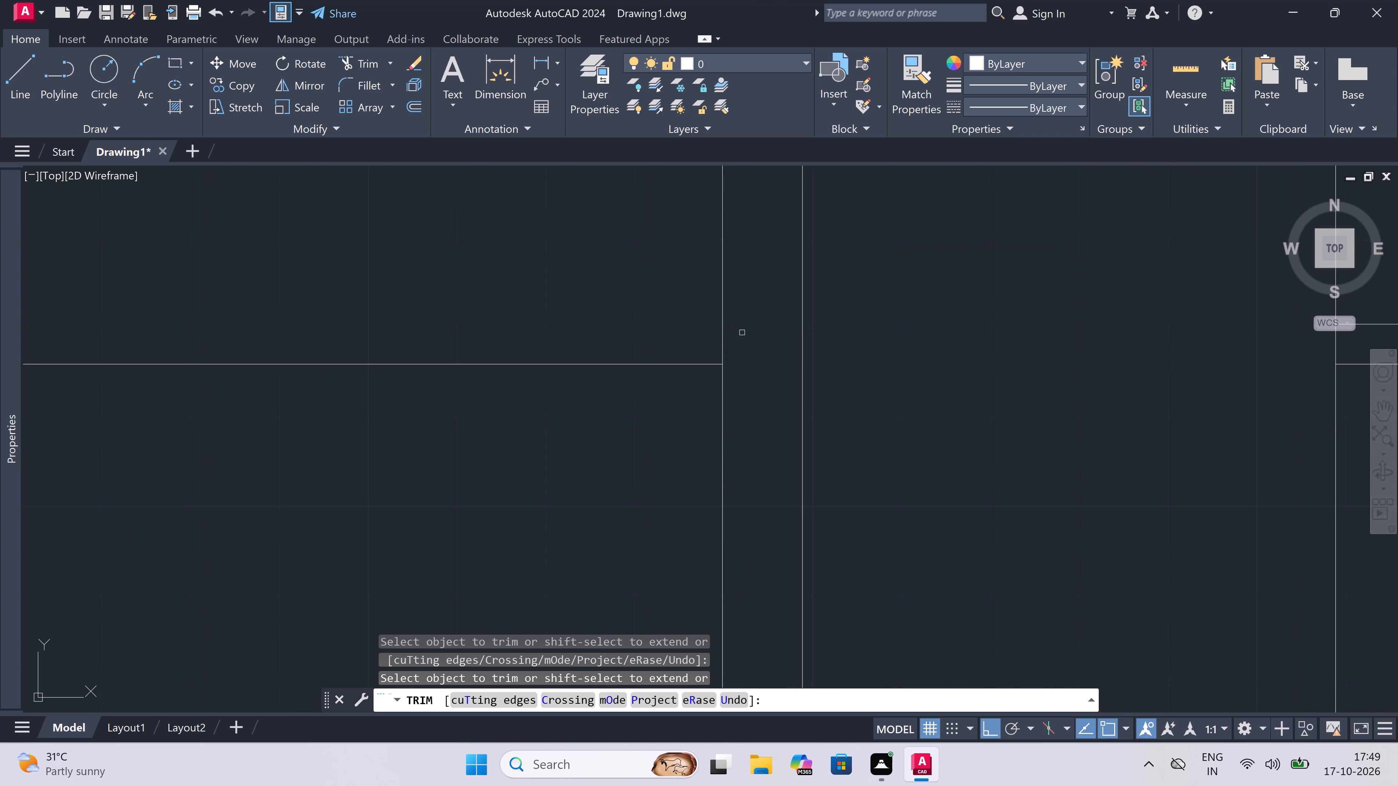
{"action": "key", "text": "ctrl+z"}
{"action": "left_click", "coordinate": [721, 341]}
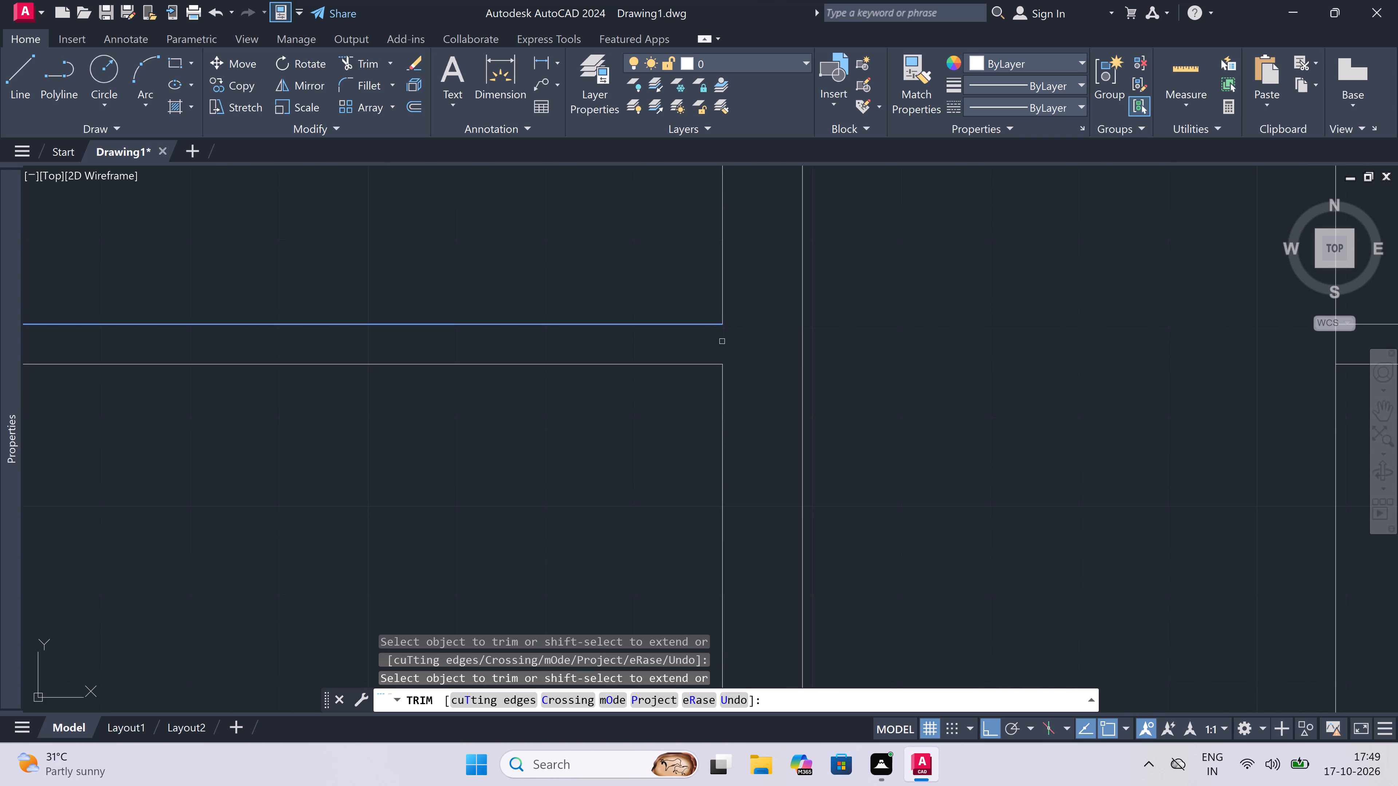
{"action": "key", "text": "Escape"}
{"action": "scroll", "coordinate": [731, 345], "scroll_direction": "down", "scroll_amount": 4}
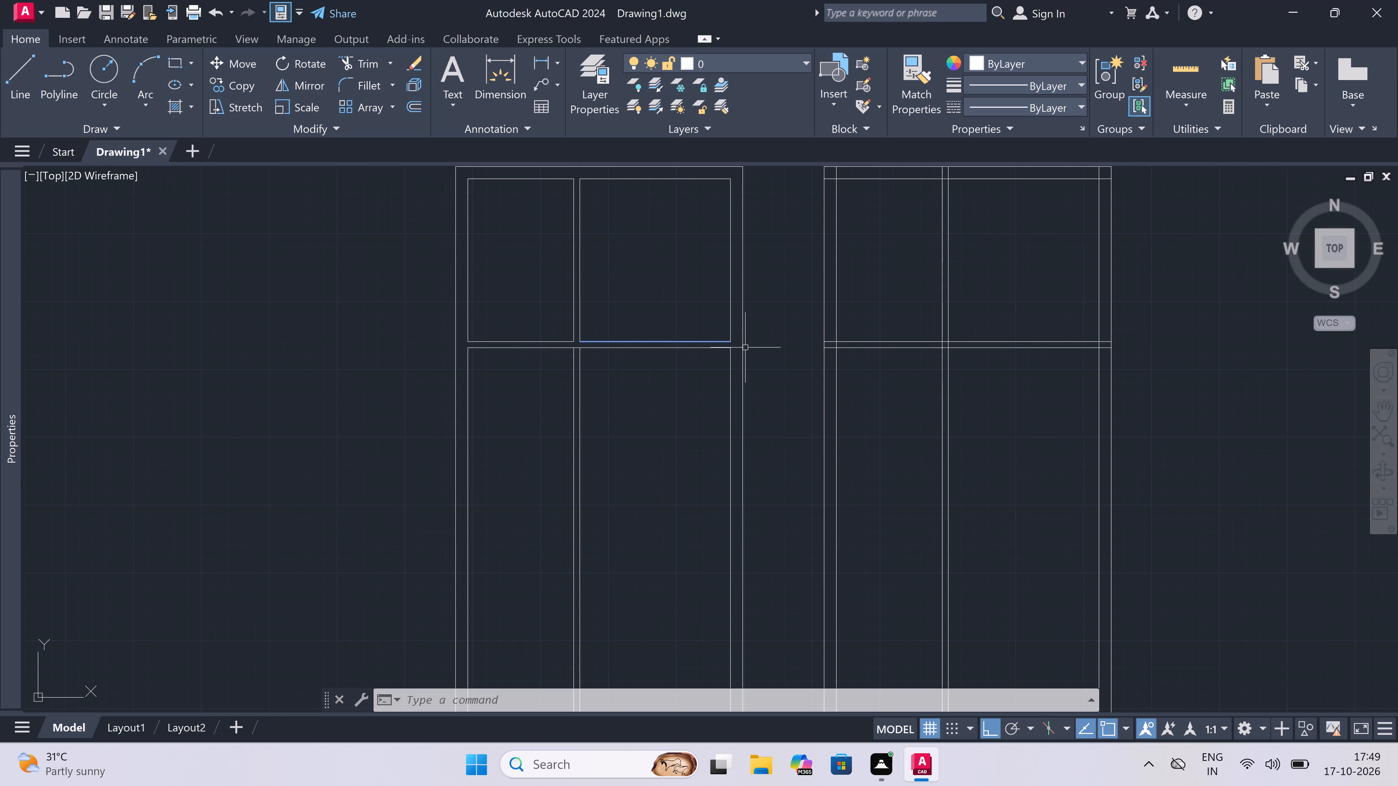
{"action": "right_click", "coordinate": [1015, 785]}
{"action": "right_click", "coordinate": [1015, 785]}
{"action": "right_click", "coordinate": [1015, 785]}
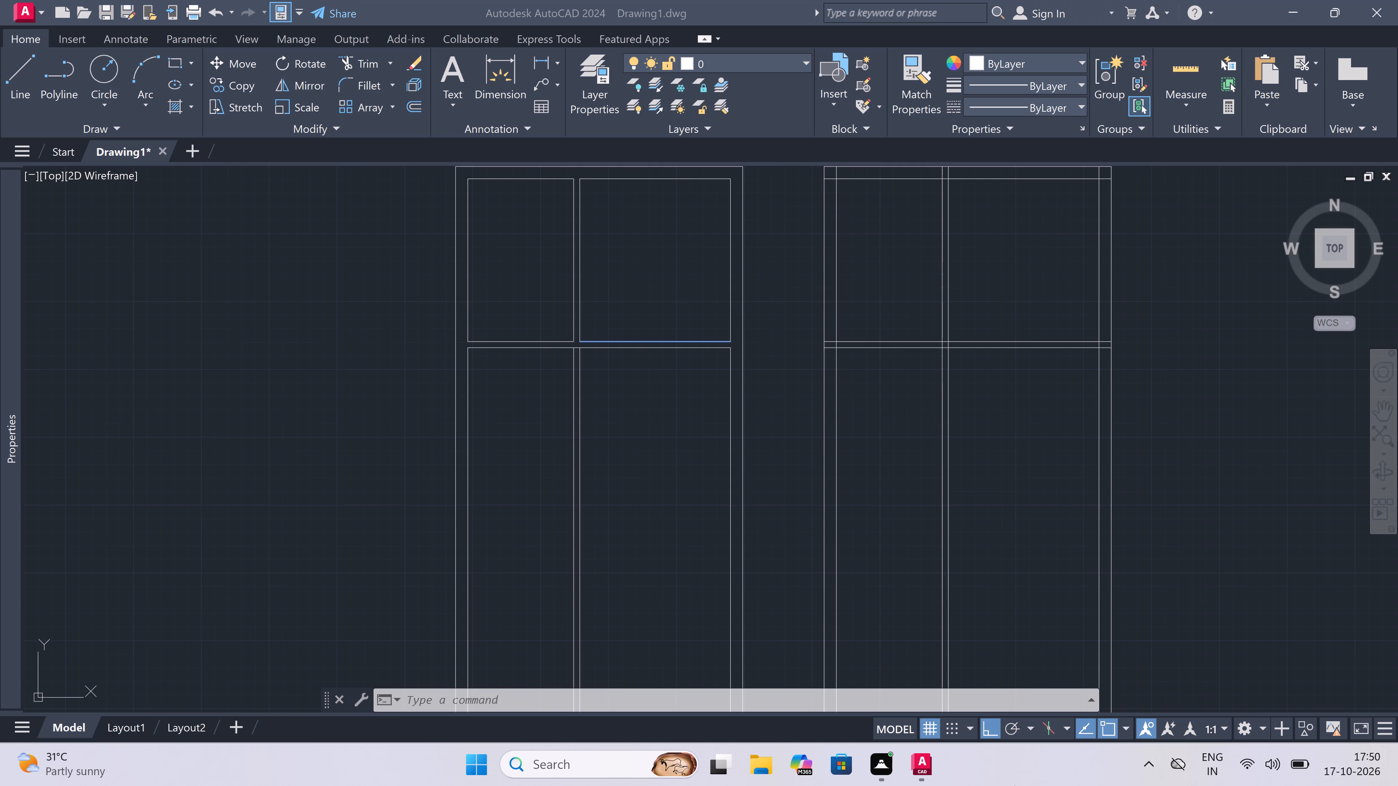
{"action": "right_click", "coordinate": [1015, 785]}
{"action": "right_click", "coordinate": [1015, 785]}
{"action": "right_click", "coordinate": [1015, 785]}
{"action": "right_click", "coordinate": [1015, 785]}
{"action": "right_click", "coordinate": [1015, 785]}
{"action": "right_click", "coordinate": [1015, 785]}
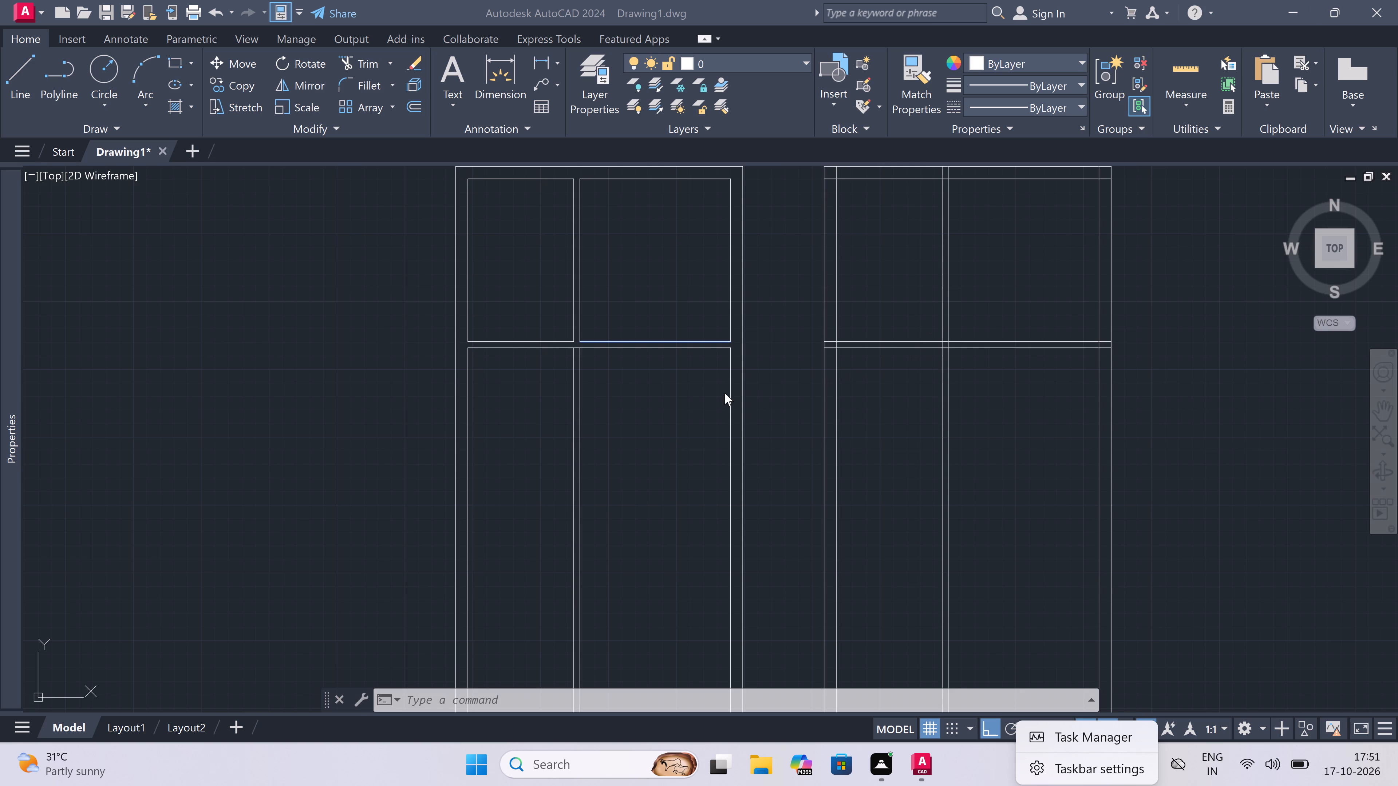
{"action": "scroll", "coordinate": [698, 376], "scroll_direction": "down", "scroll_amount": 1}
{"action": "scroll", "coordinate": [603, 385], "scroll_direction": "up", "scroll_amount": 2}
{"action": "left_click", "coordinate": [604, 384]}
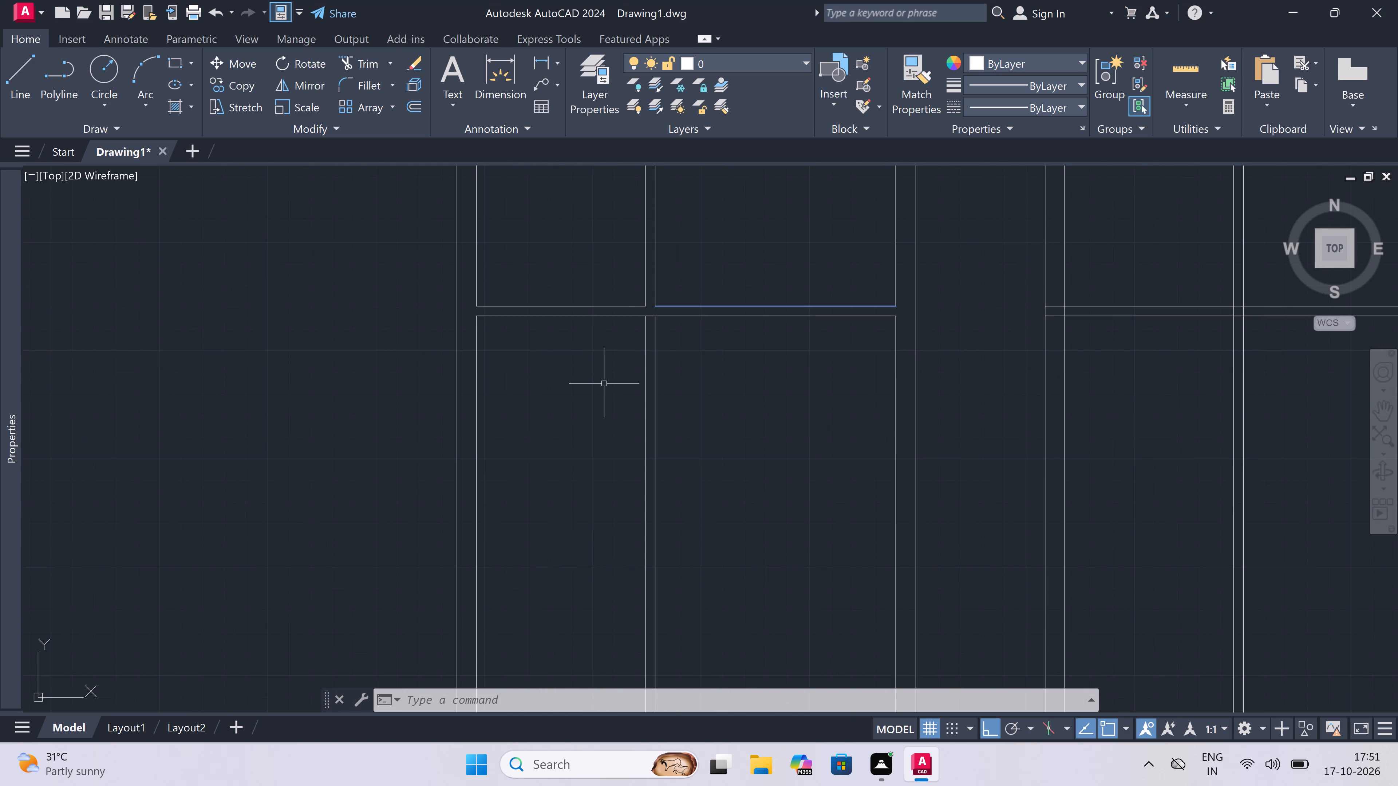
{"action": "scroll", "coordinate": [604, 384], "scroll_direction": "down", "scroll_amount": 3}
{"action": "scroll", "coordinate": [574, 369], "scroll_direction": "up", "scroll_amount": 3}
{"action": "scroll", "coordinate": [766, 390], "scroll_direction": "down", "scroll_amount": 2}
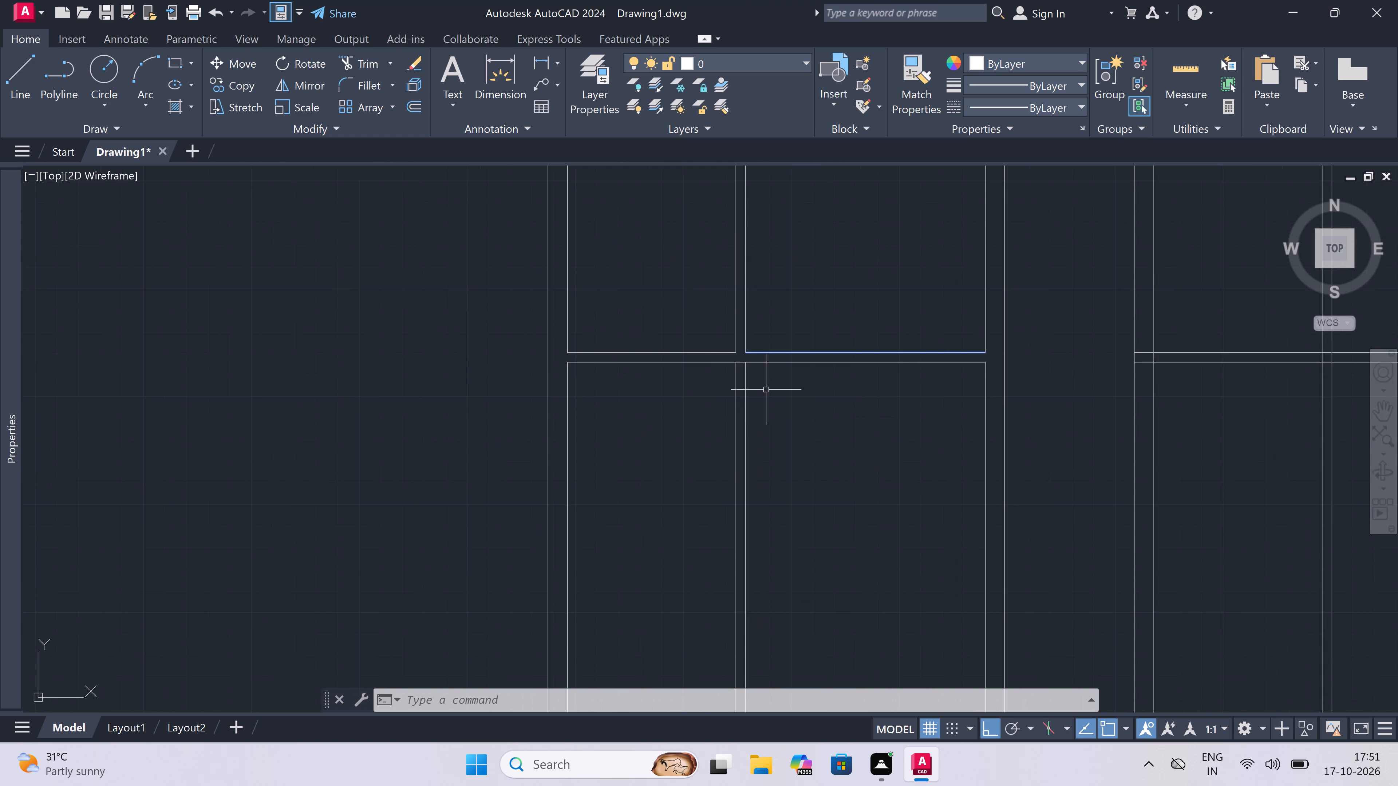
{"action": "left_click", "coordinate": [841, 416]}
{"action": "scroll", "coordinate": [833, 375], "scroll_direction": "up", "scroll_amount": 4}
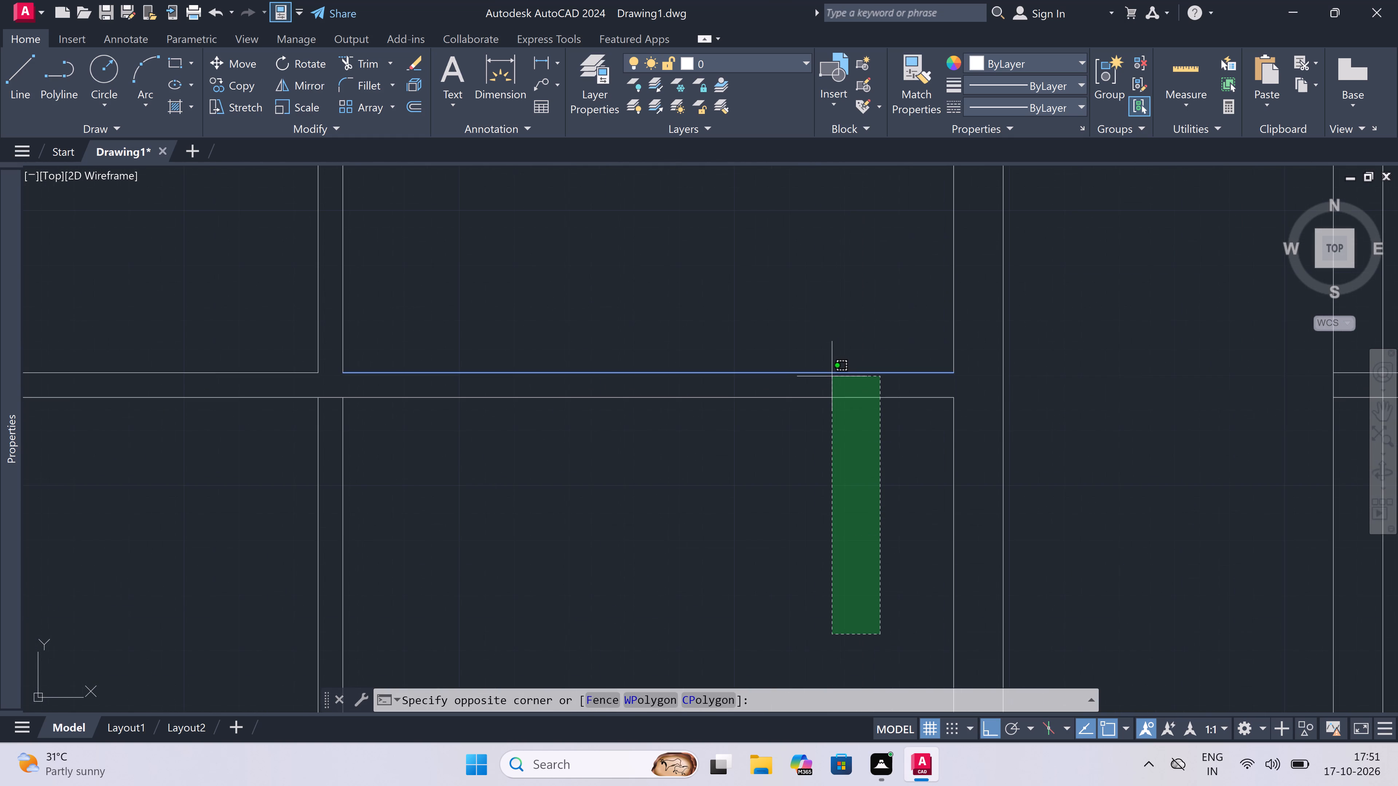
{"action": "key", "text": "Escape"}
Offset the lower line of the first block's horizontal partition 4' downward.
{"action": "type", "text": "o"}
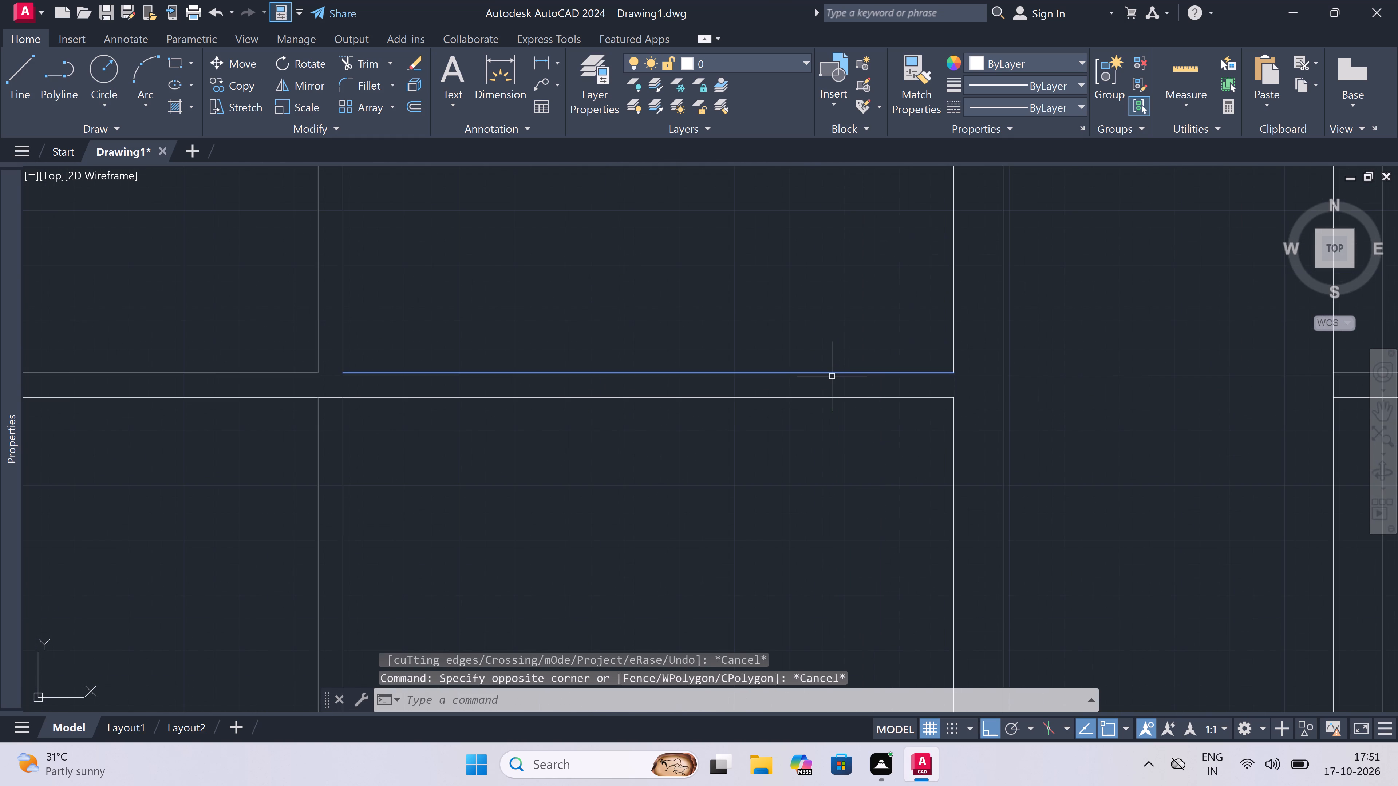
{"action": "key", "text": "space"}
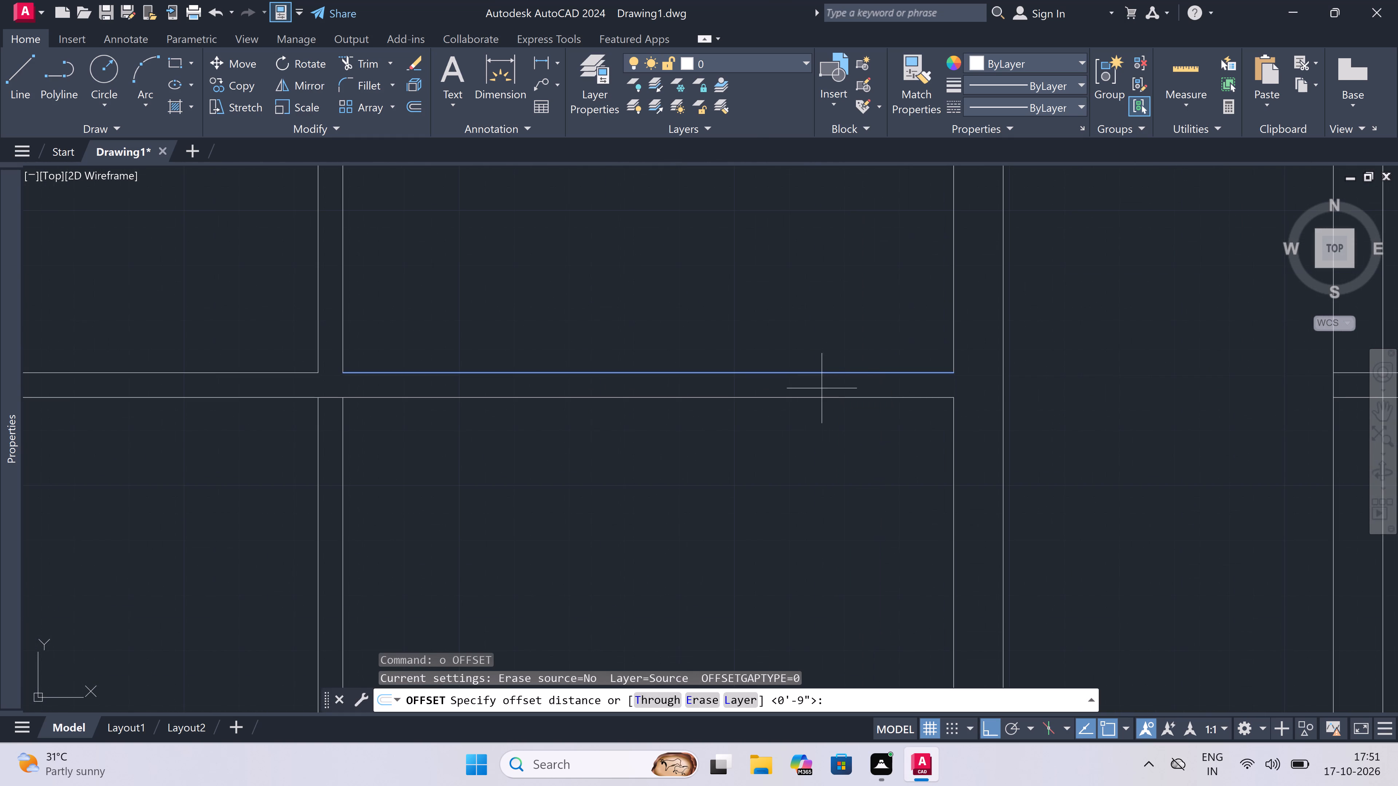
{"action": "left_click", "coordinate": [788, 401]}
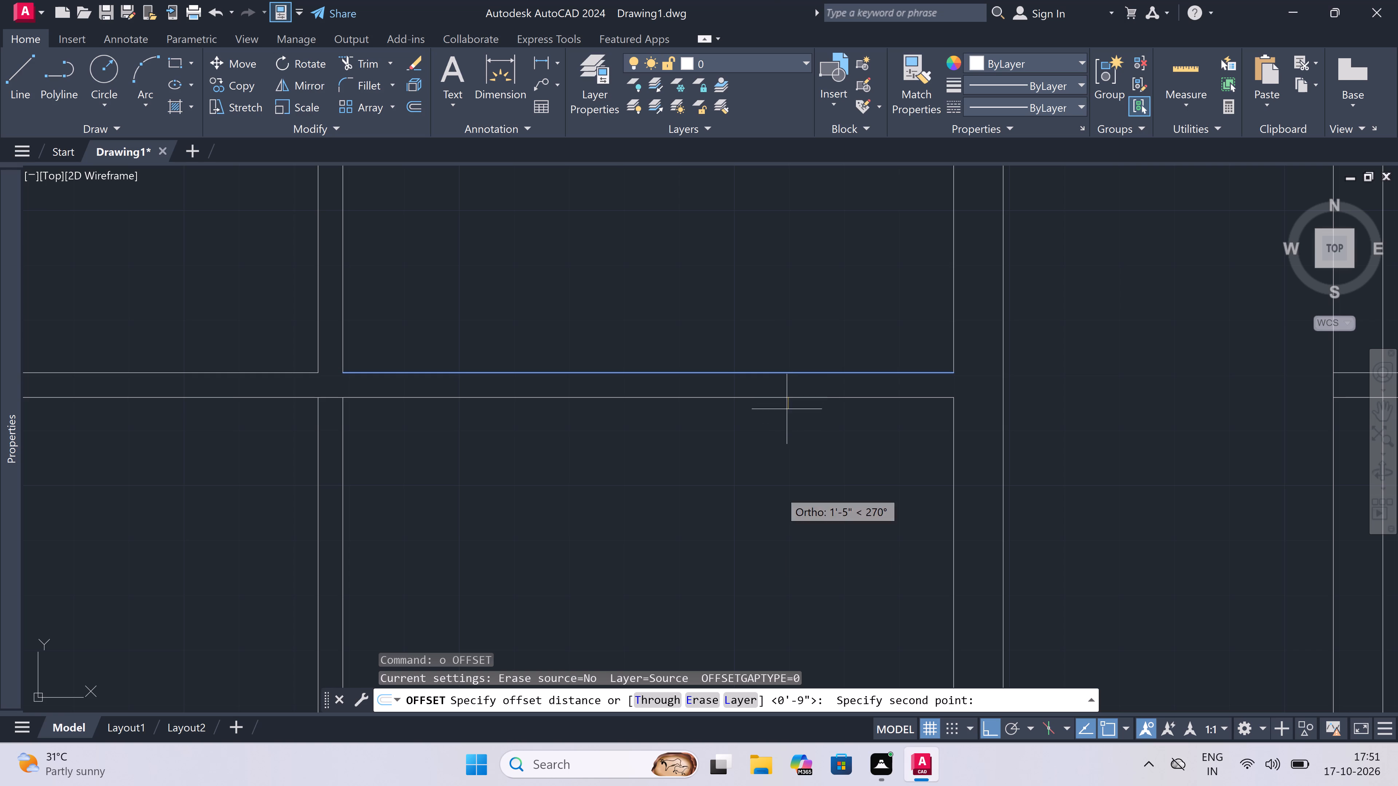
{"action": "type", "text": "4'"}
{"action": "key", "text": "space"}
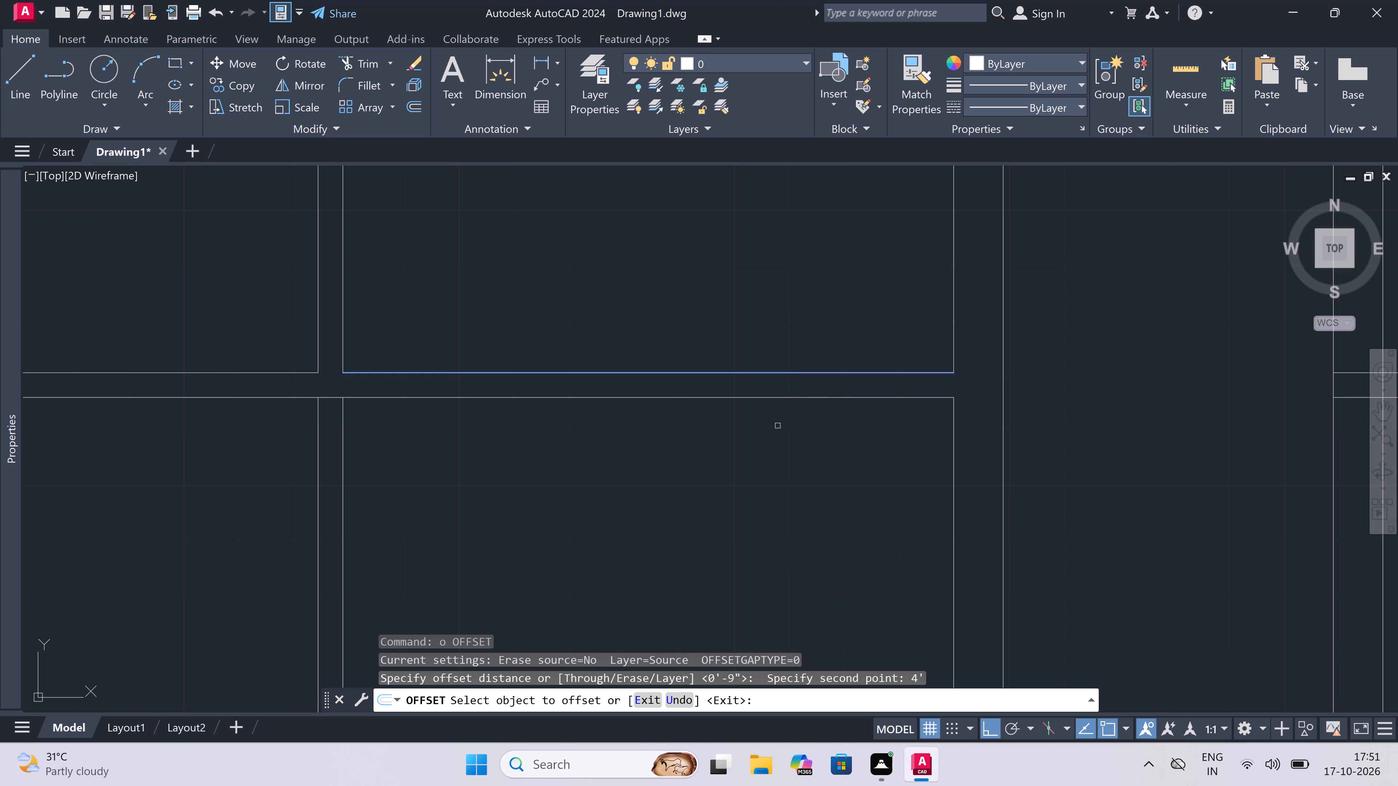
{"action": "left_click", "coordinate": [742, 397]}
{"action": "left_click", "coordinate": [712, 467]}
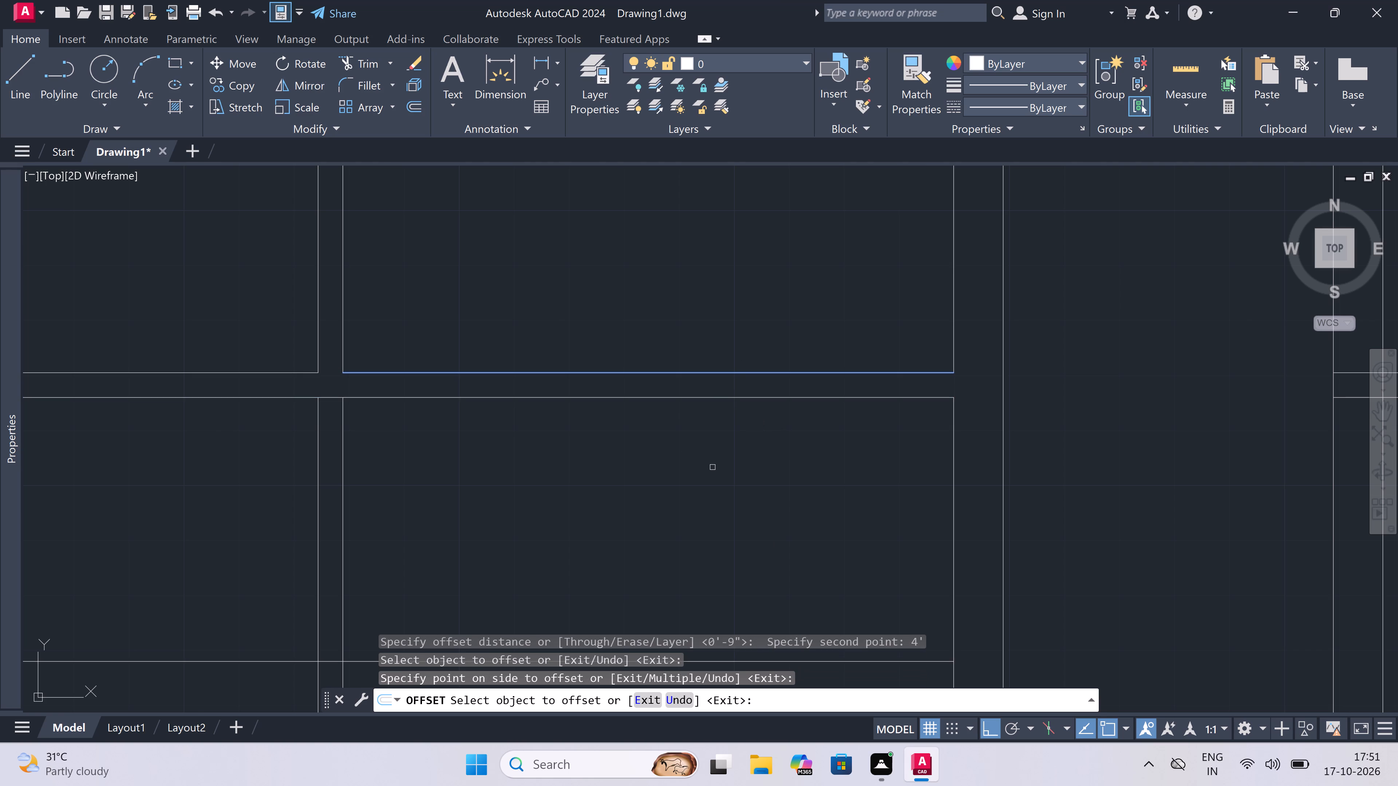
Offset the lower line of the second block's horizontal partition 4' downward.
{"action": "scroll", "coordinate": [712, 466], "scroll_direction": "down", "scroll_amount": 4}
{"action": "scroll", "coordinate": [708, 488], "scroll_direction": "up", "scroll_amount": 3}
{"action": "scroll", "coordinate": [708, 487], "scroll_direction": "down", "scroll_amount": 2}
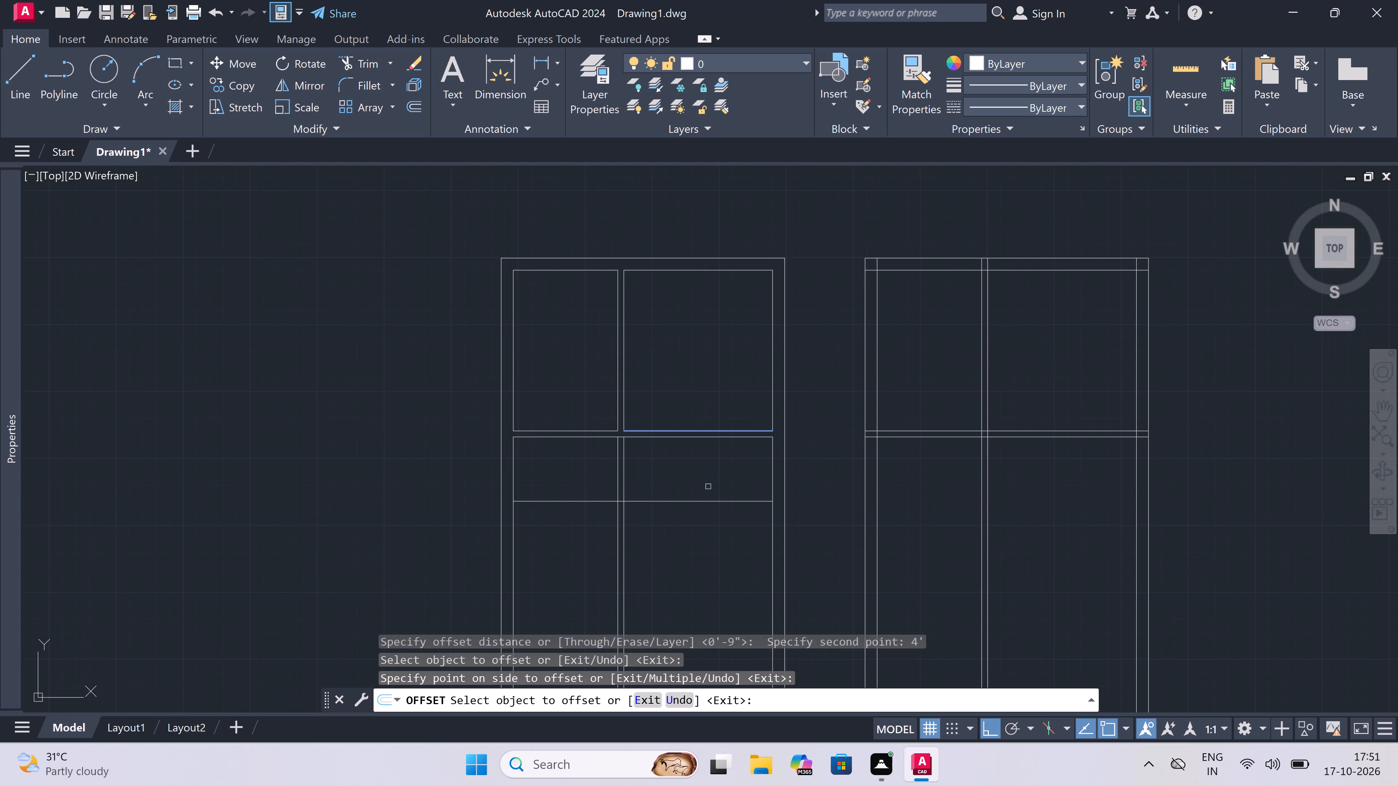
{"action": "left_click", "coordinate": [1025, 436]}
{"action": "left_click_drag", "start_coordinate": [1025, 436], "coordinate": [1026, 446]}
{"action": "double_click", "coordinate": [1036, 541]}
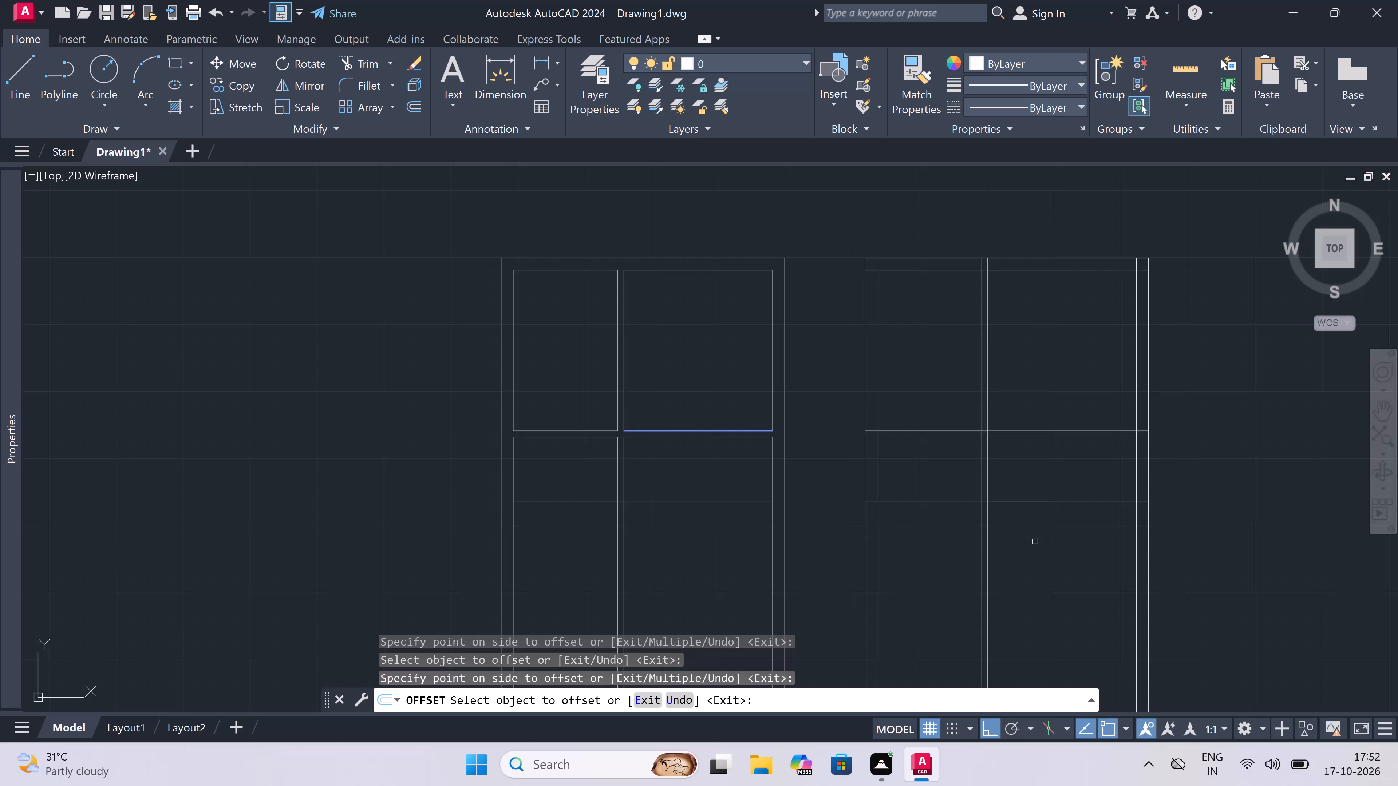
Offset the first block's lower horizontal line 4.5" downward to form the second partition line.
{"action": "key", "text": "Escape"}
{"action": "type", "text": "o"}
{"action": "key", "text": "space"}
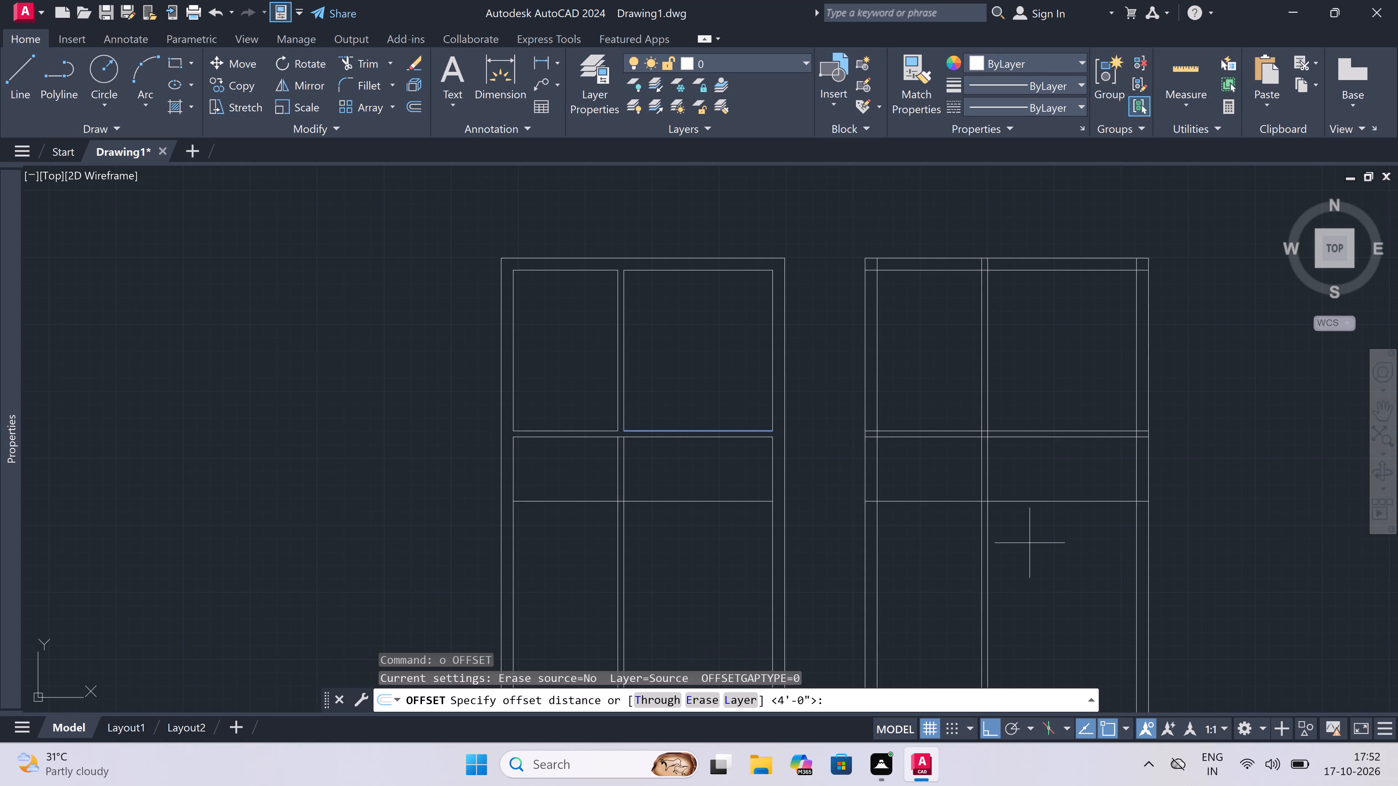
{"action": "scroll", "coordinate": [590, 528], "scroll_direction": "up", "scroll_amount": 2}
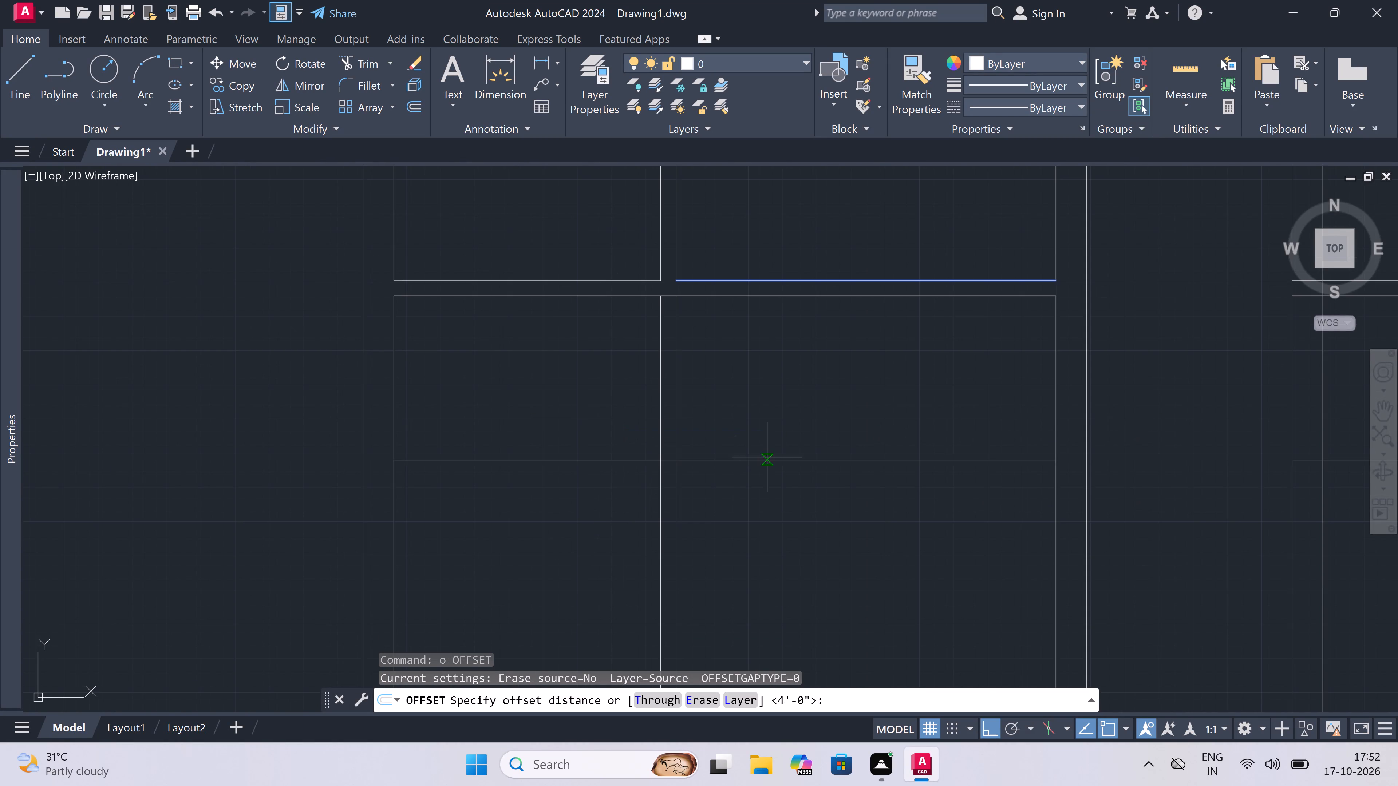
{"action": "left_click", "coordinate": [767, 457]}
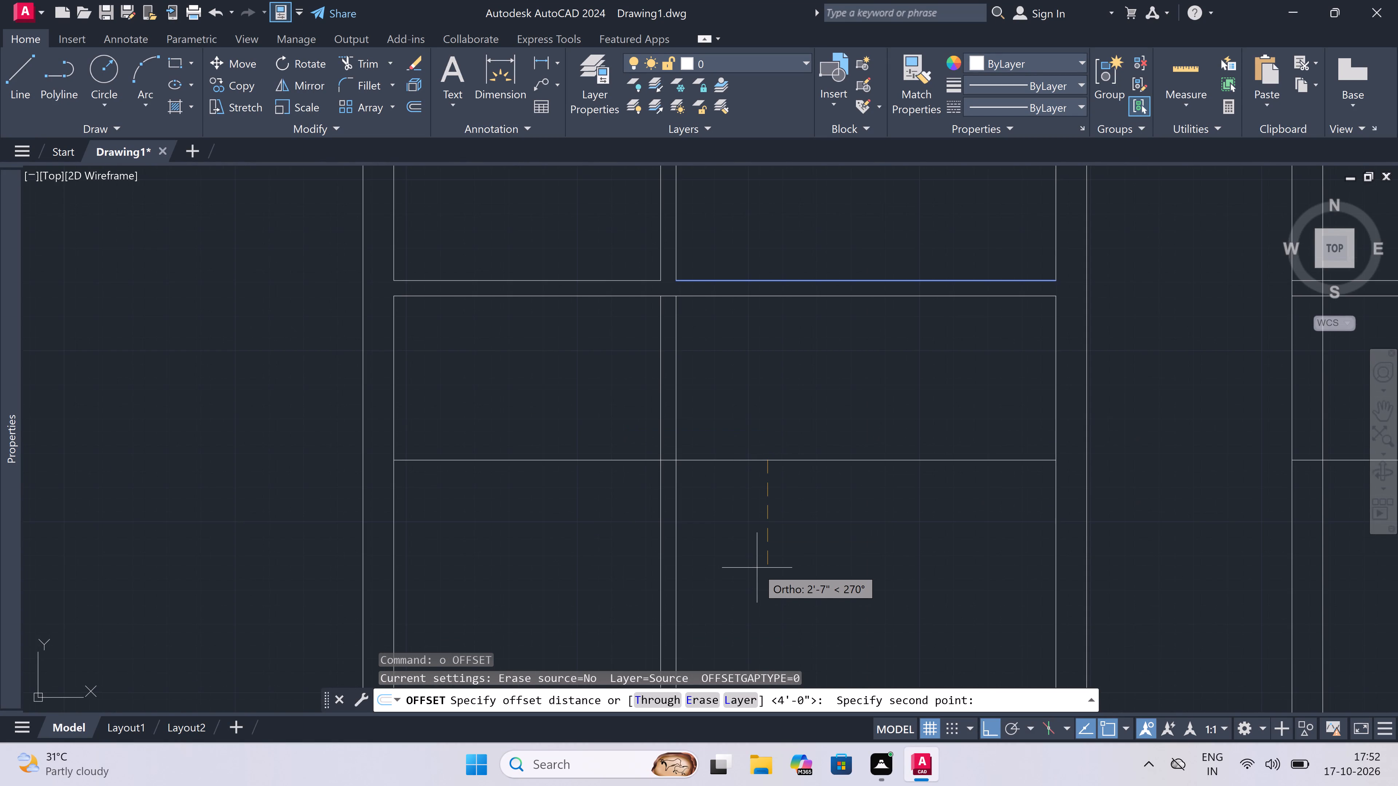
{"action": "key", "text": "4"}
{"action": "key", "text": "period"}
{"action": "key", "text": "4"}
{"action": "key", "text": "BackSpace"}
{"action": "key", "text": "5"}
{"action": "type", "text": "\""}
{"action": "key", "text": "space"}
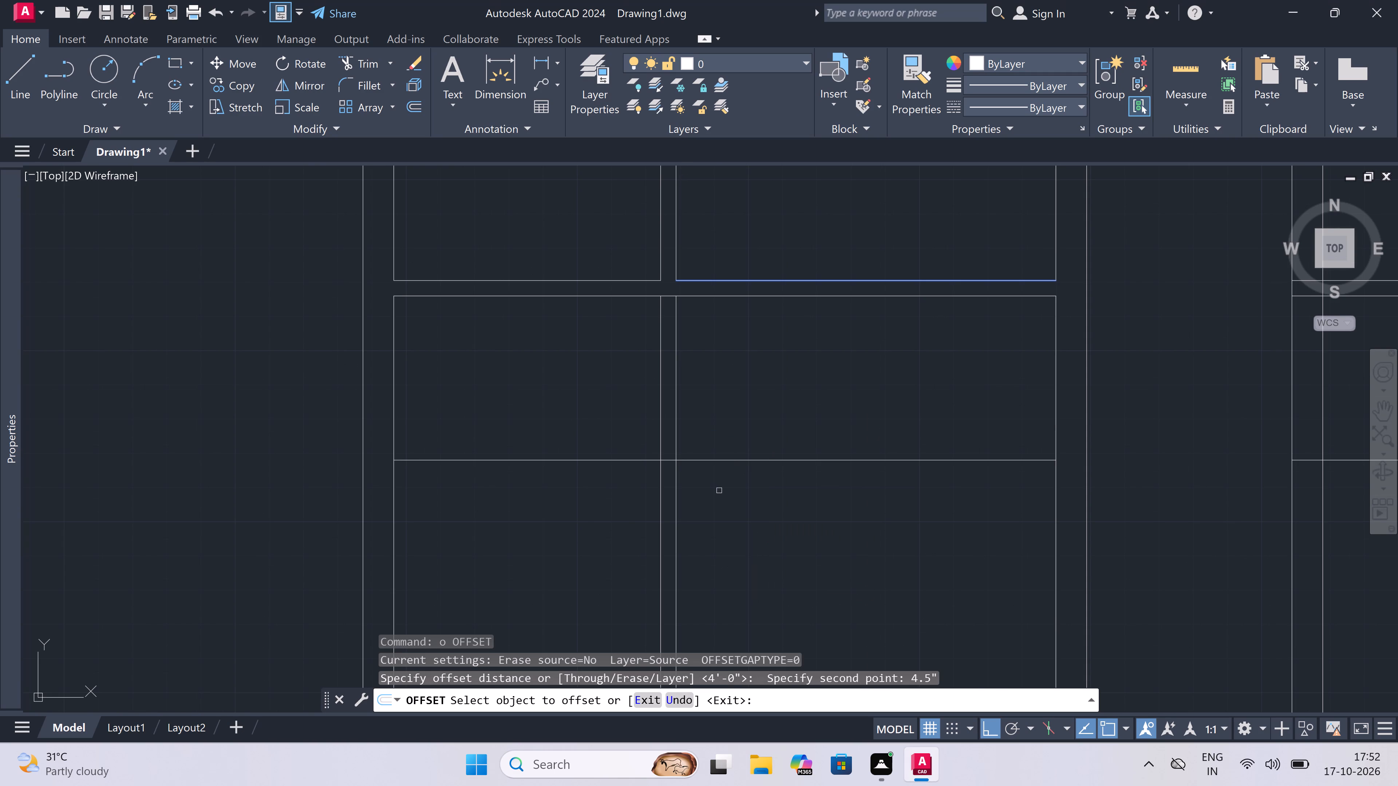
{"action": "left_click", "coordinate": [735, 458]}
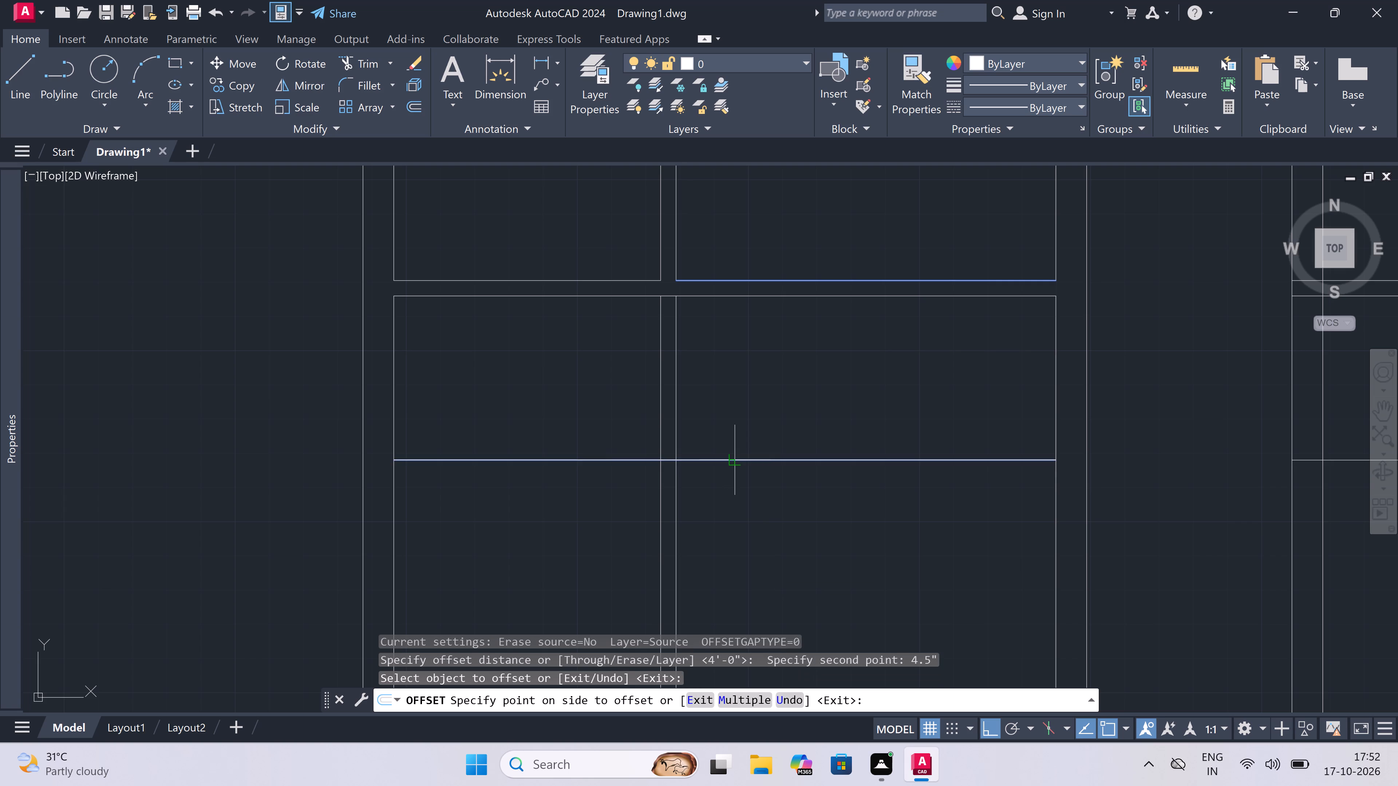
{"action": "left_click", "coordinate": [729, 494]}
{"action": "key", "text": "Escape"}
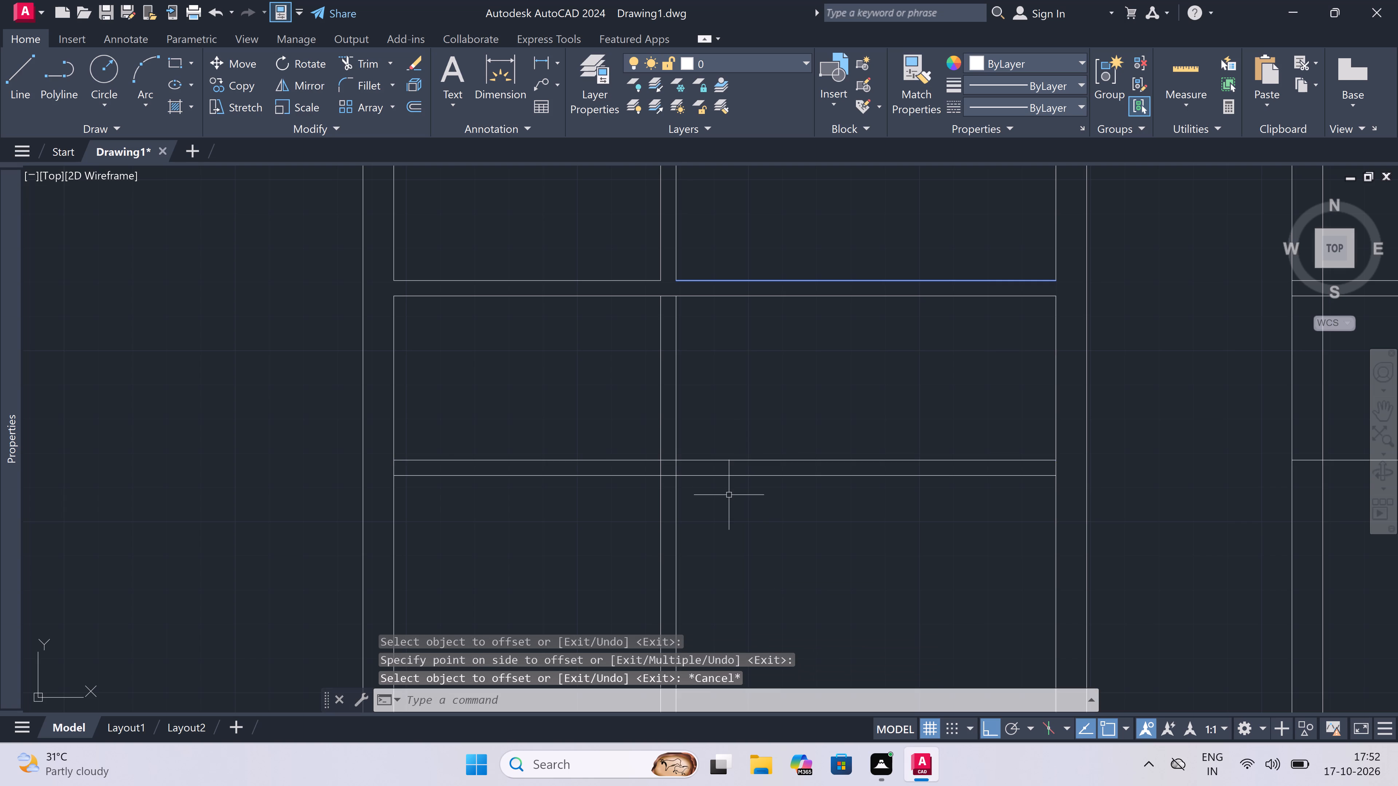
Trim the first block's central vertical partition lines below the new horizontal partition, and that partition's lines left of the vertical one.
{"action": "type", "text": "tr"}
{"action": "key", "text": "space"}
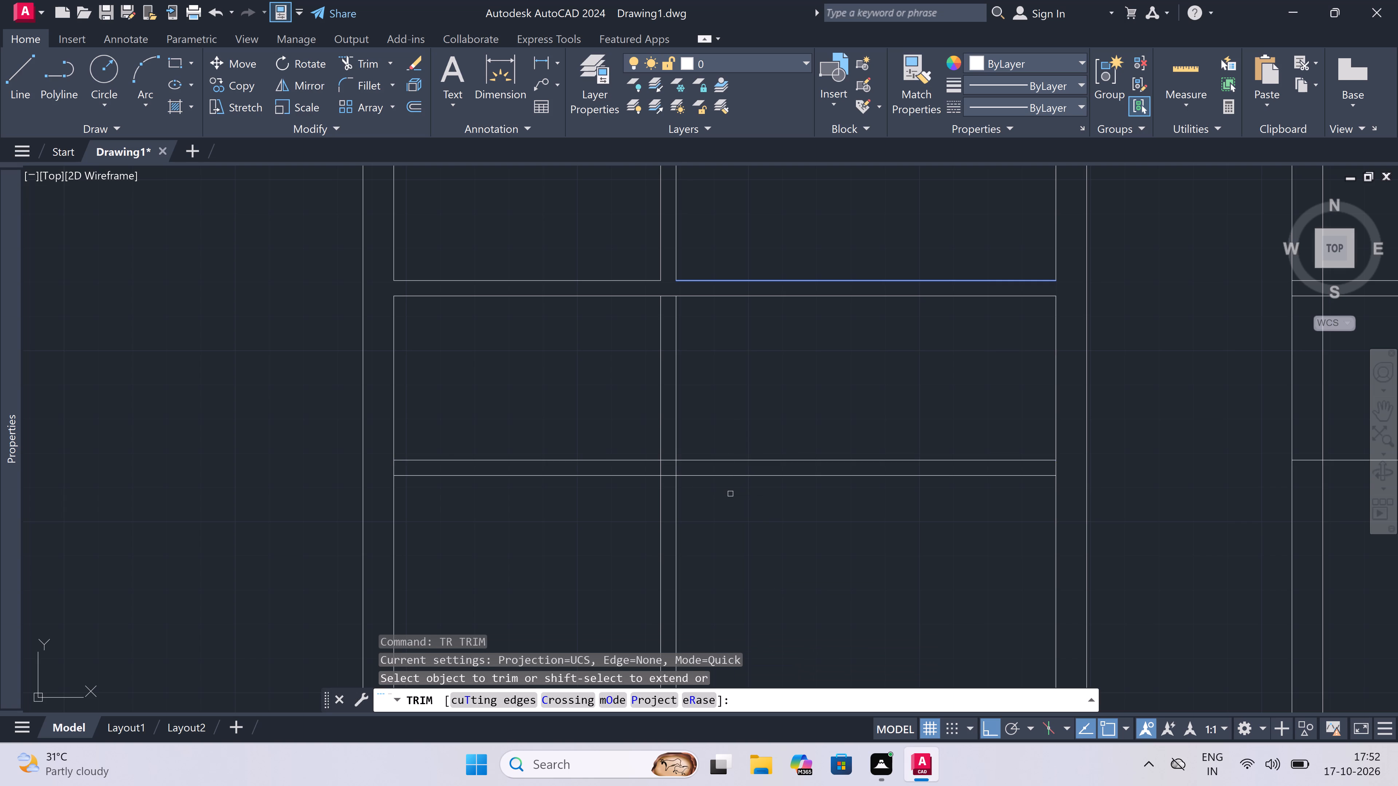
{"action": "left_click", "coordinate": [735, 514]}
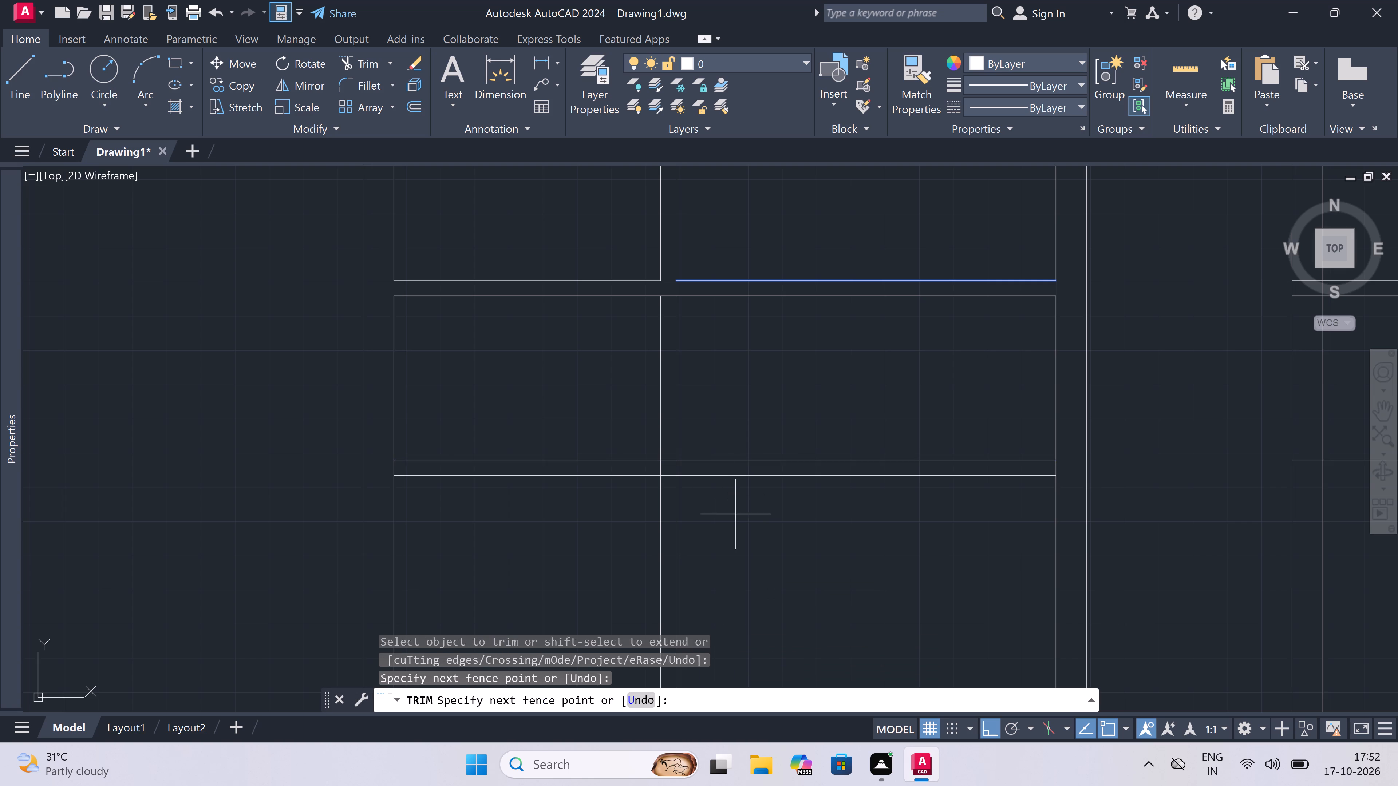
{"action": "left_click", "coordinate": [569, 528]}
{"action": "left_click", "coordinate": [569, 527]}
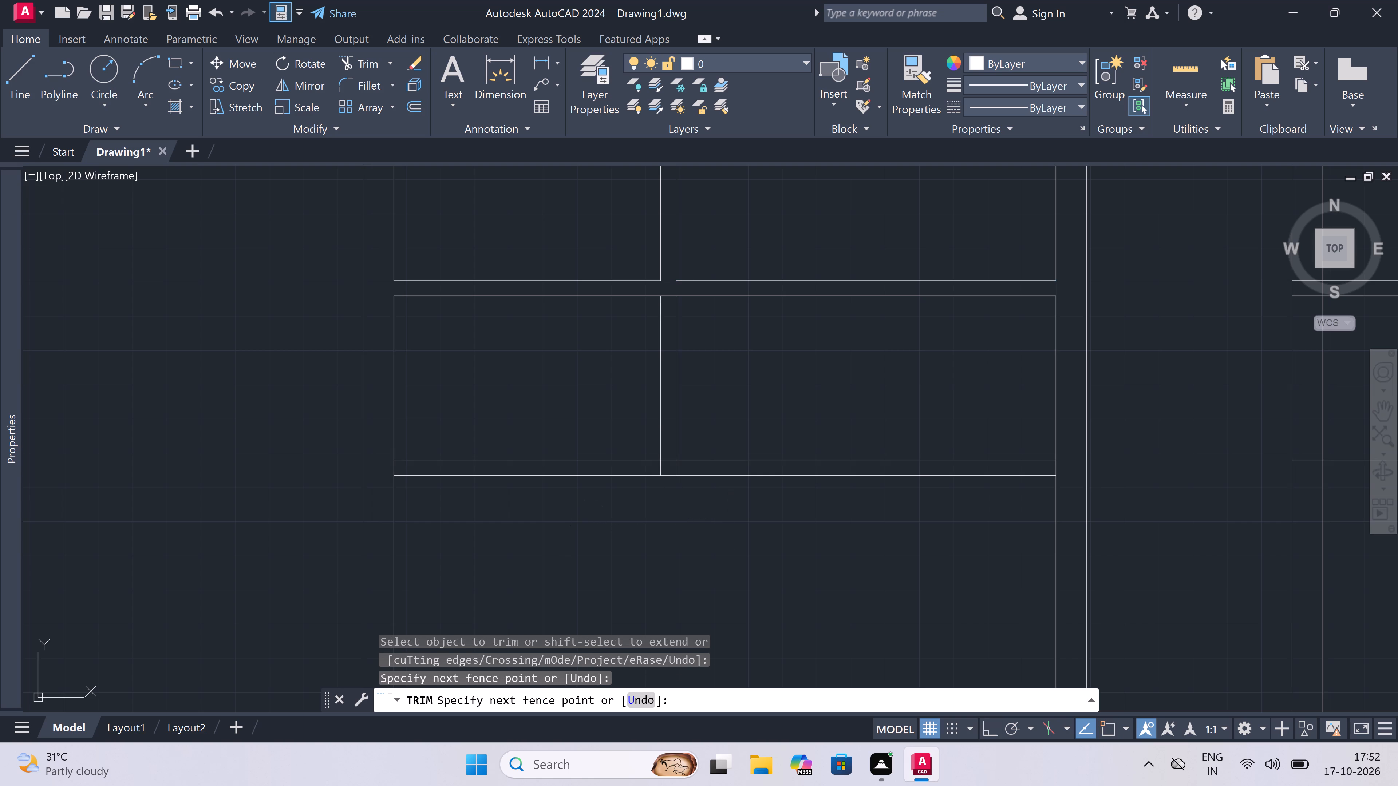
{"action": "left_click", "coordinate": [580, 437]}
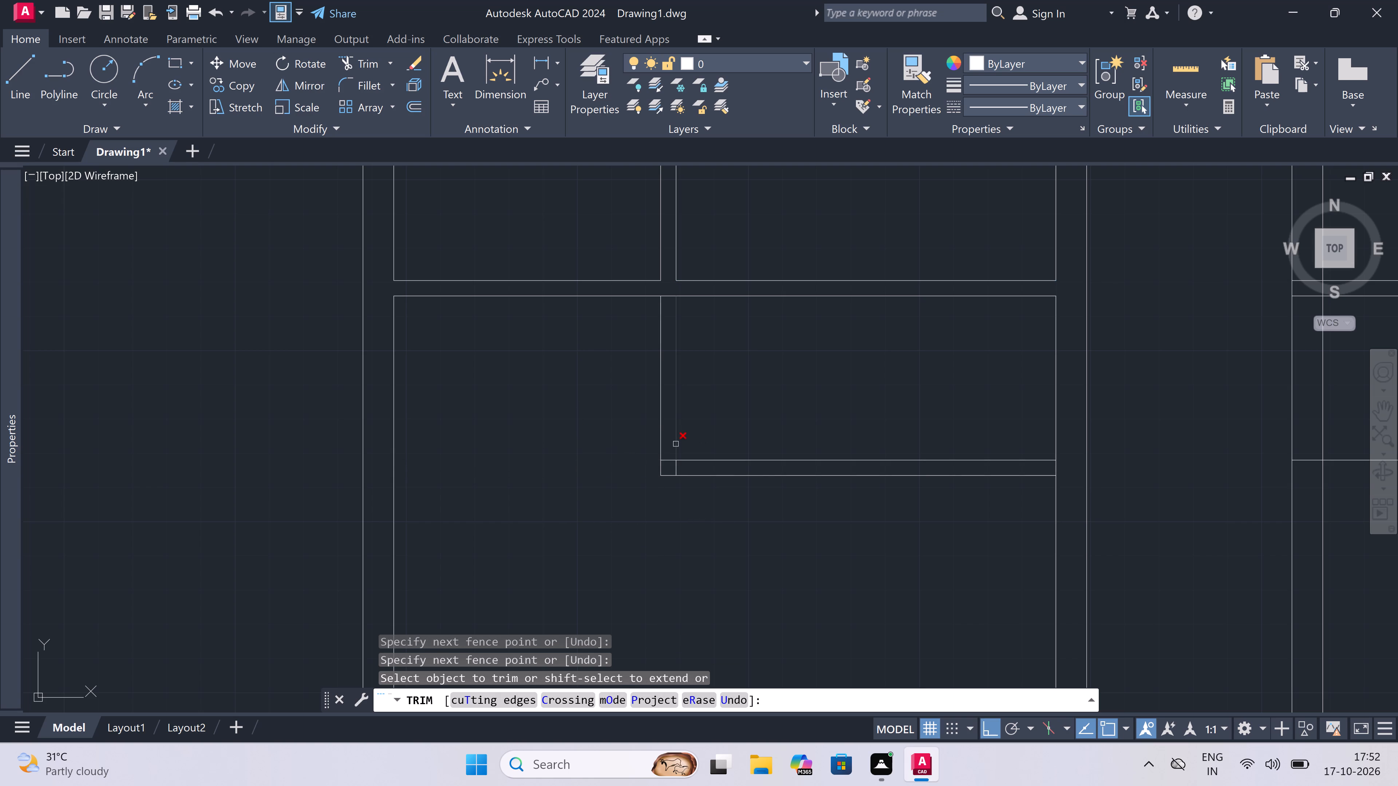
{"action": "key", "text": "Escape"}
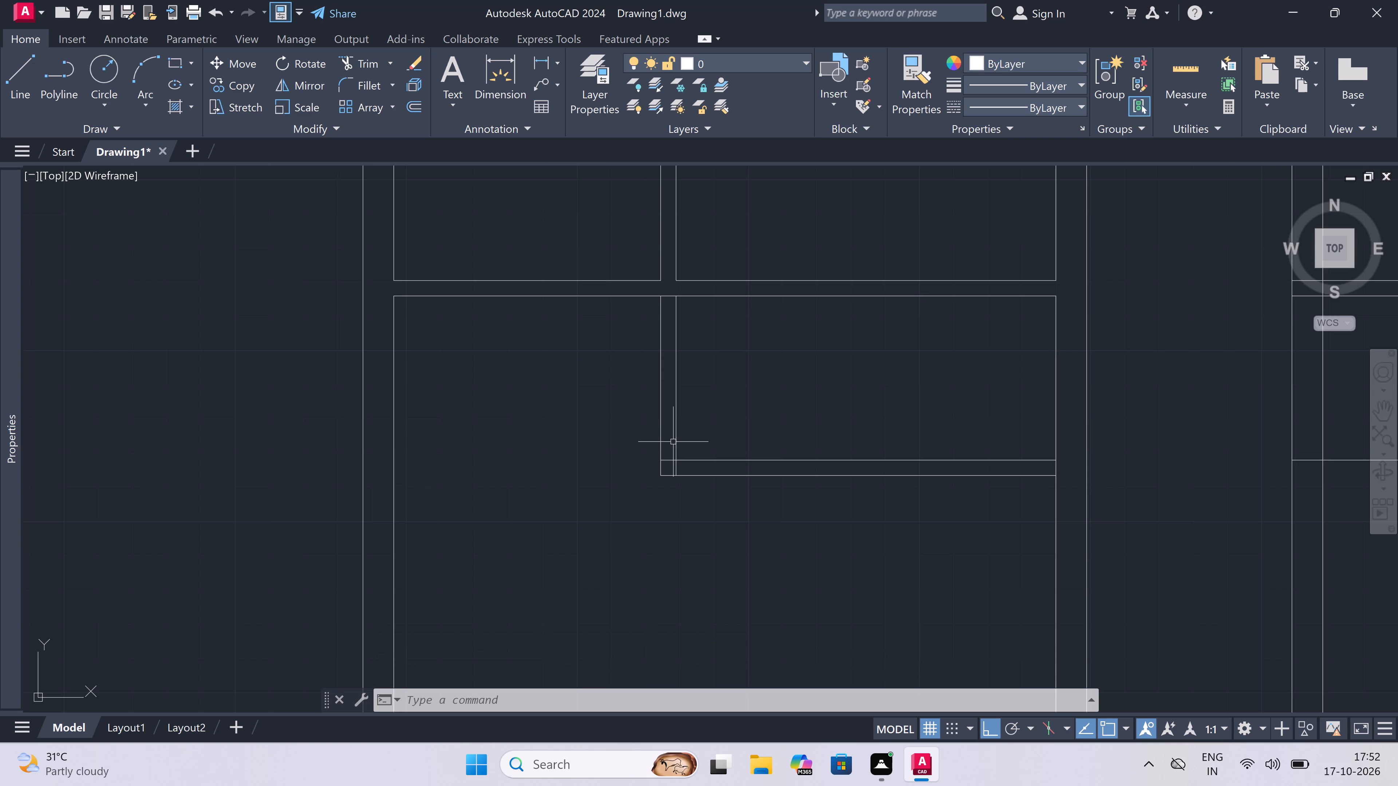
{"action": "key", "text": "Escape"}
Offset the inner line of the first block's right exterior wall 5'6" to the left.
{"action": "type", "text": "o"}
{"action": "key", "text": "space"}
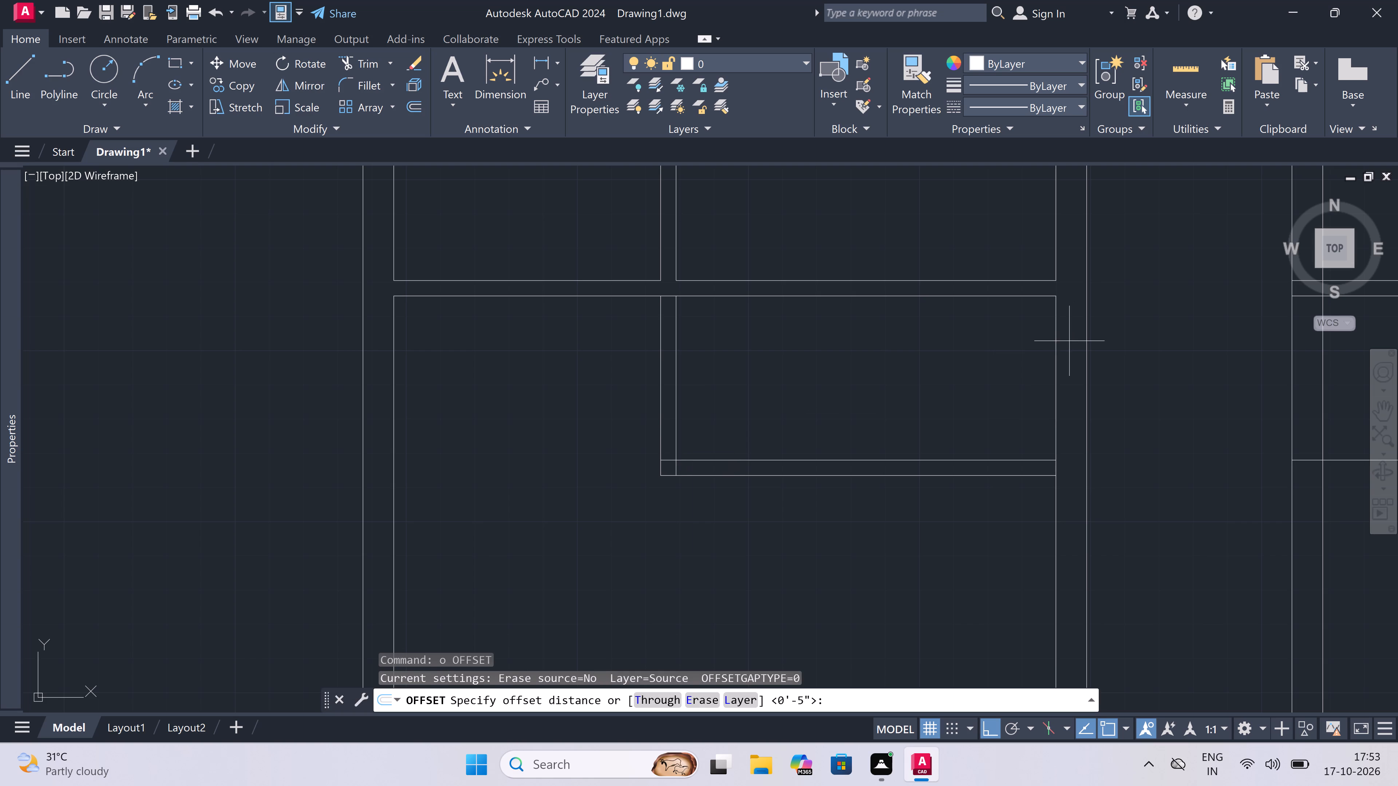
{"action": "left_click_drag", "start_coordinate": [1060, 349], "coordinate": [1055, 352]}
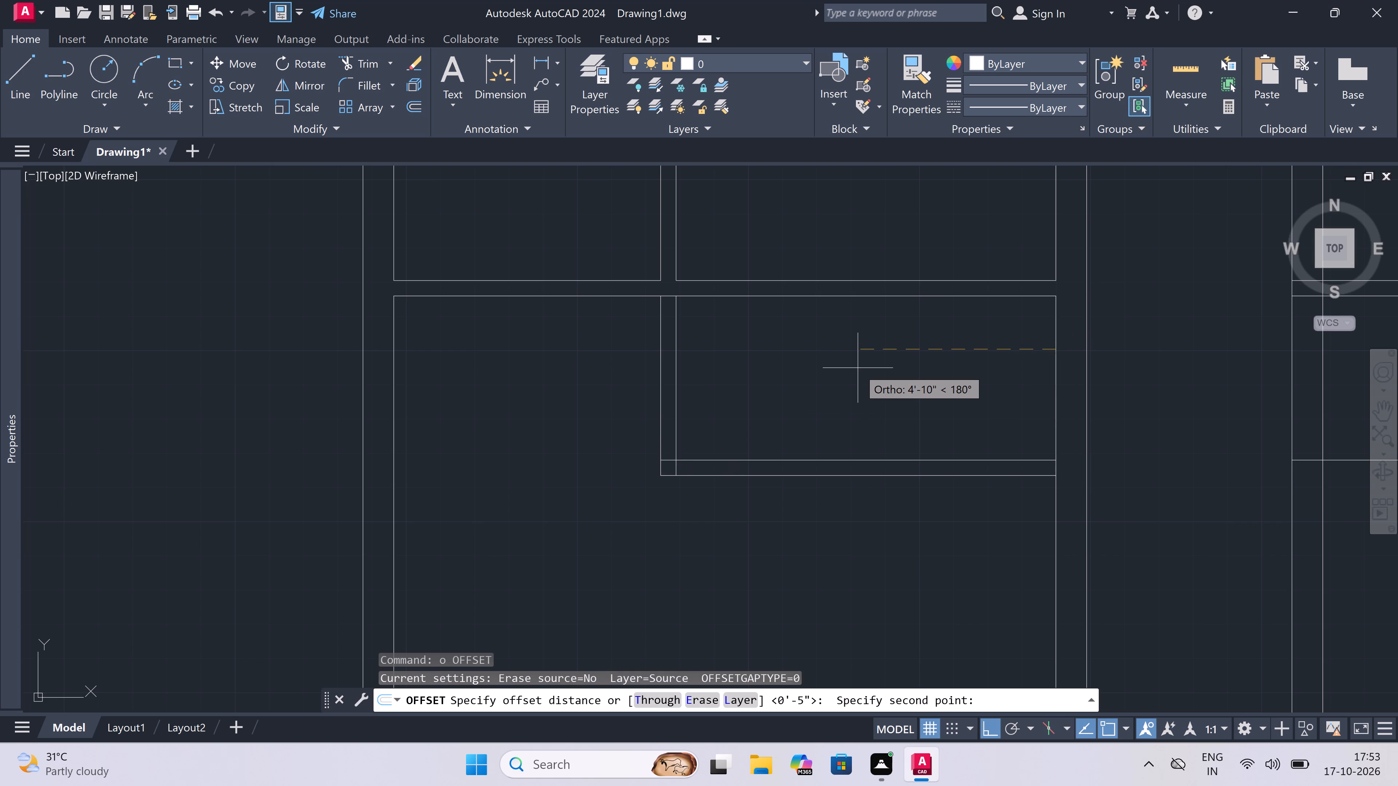
{"action": "type", "text": "5'6"}
{"action": "type", "text": "\""}
{"action": "key", "text": "space"}
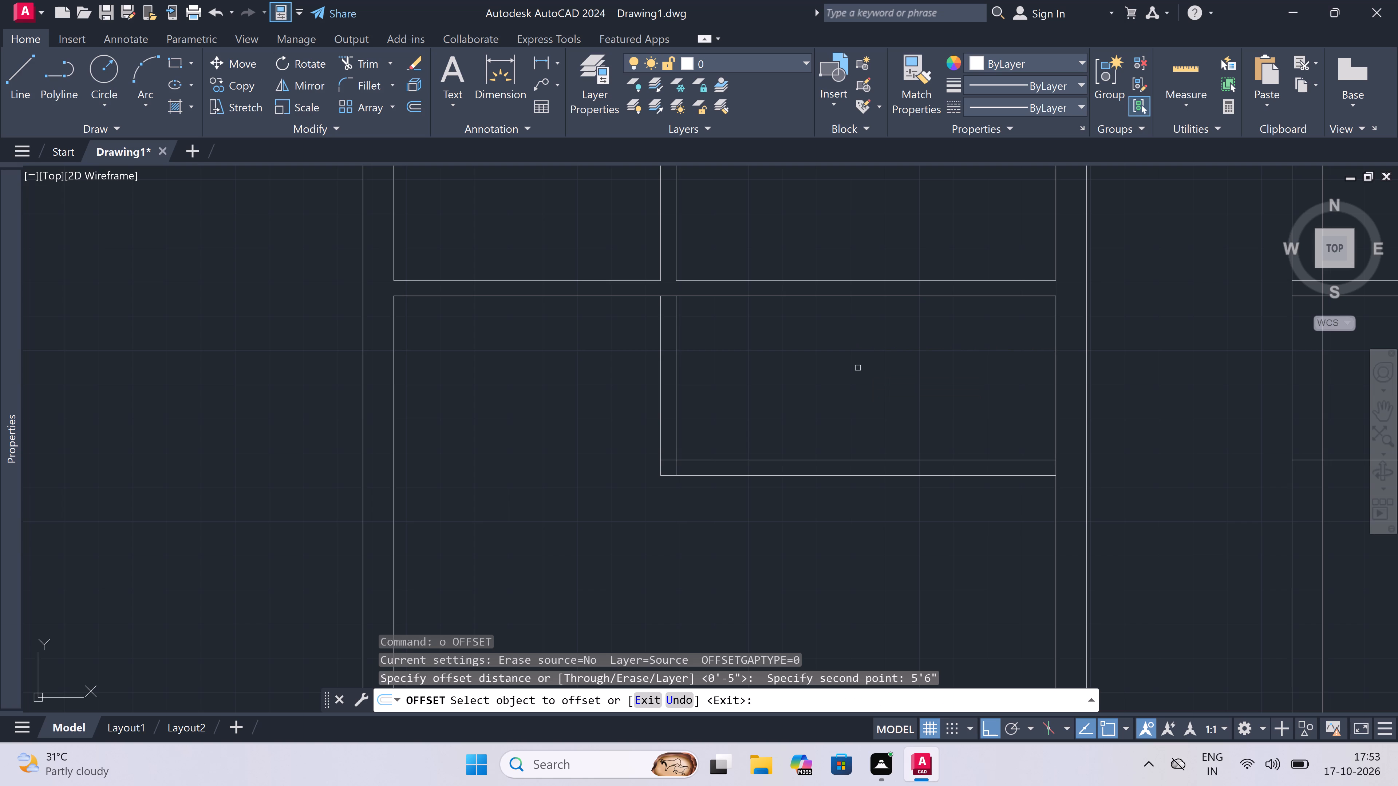
{"action": "left_click", "coordinate": [1054, 350]}
{"action": "left_click", "coordinate": [952, 367]}
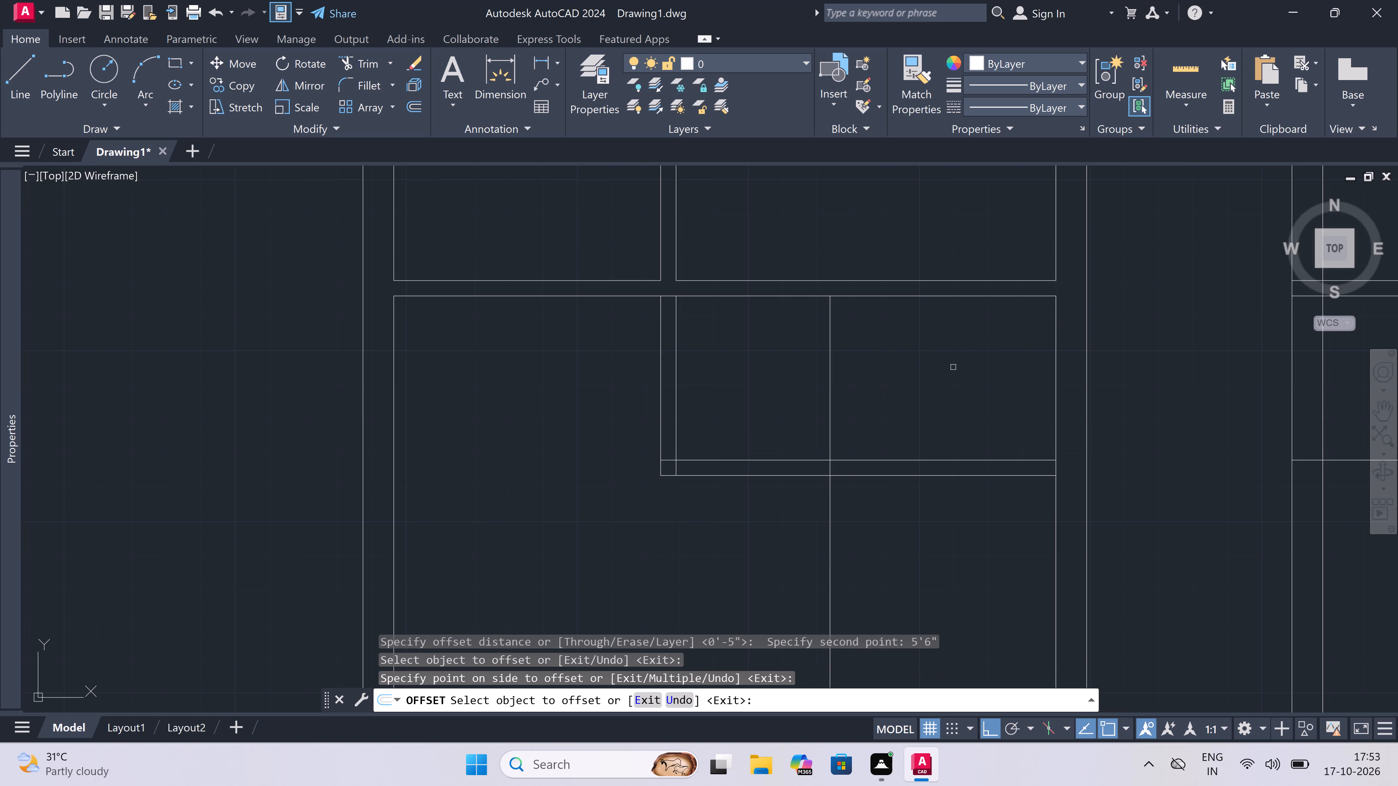
{"action": "key", "text": "Escape"}
Offset the new vertical line in the first block 4.5" to the left to form a partition.
{"action": "key", "text": "space"}
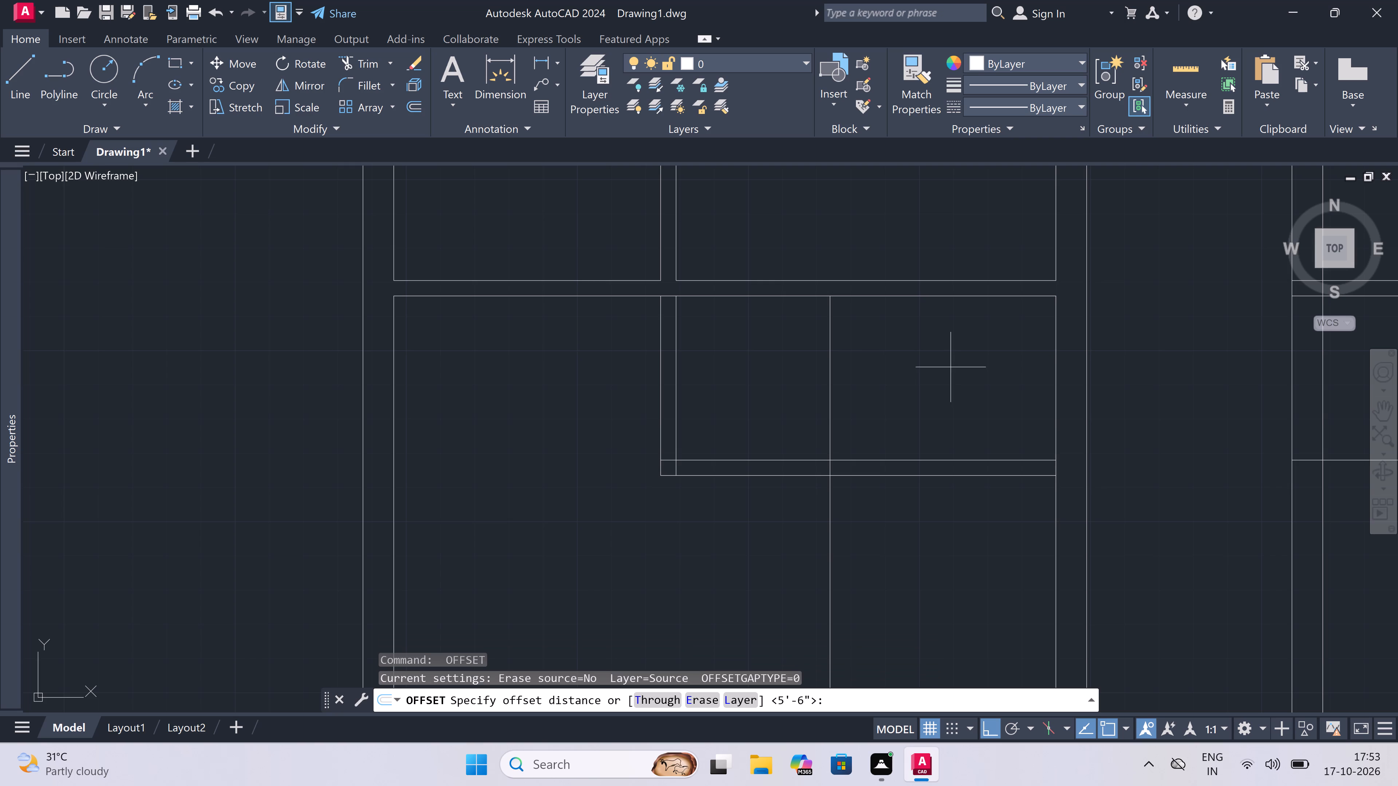
{"action": "left_click_drag", "start_coordinate": [827, 405], "coordinate": [777, 412]}
{"action": "type", "text": "4.5"}
{"action": "type", "text": "\""}
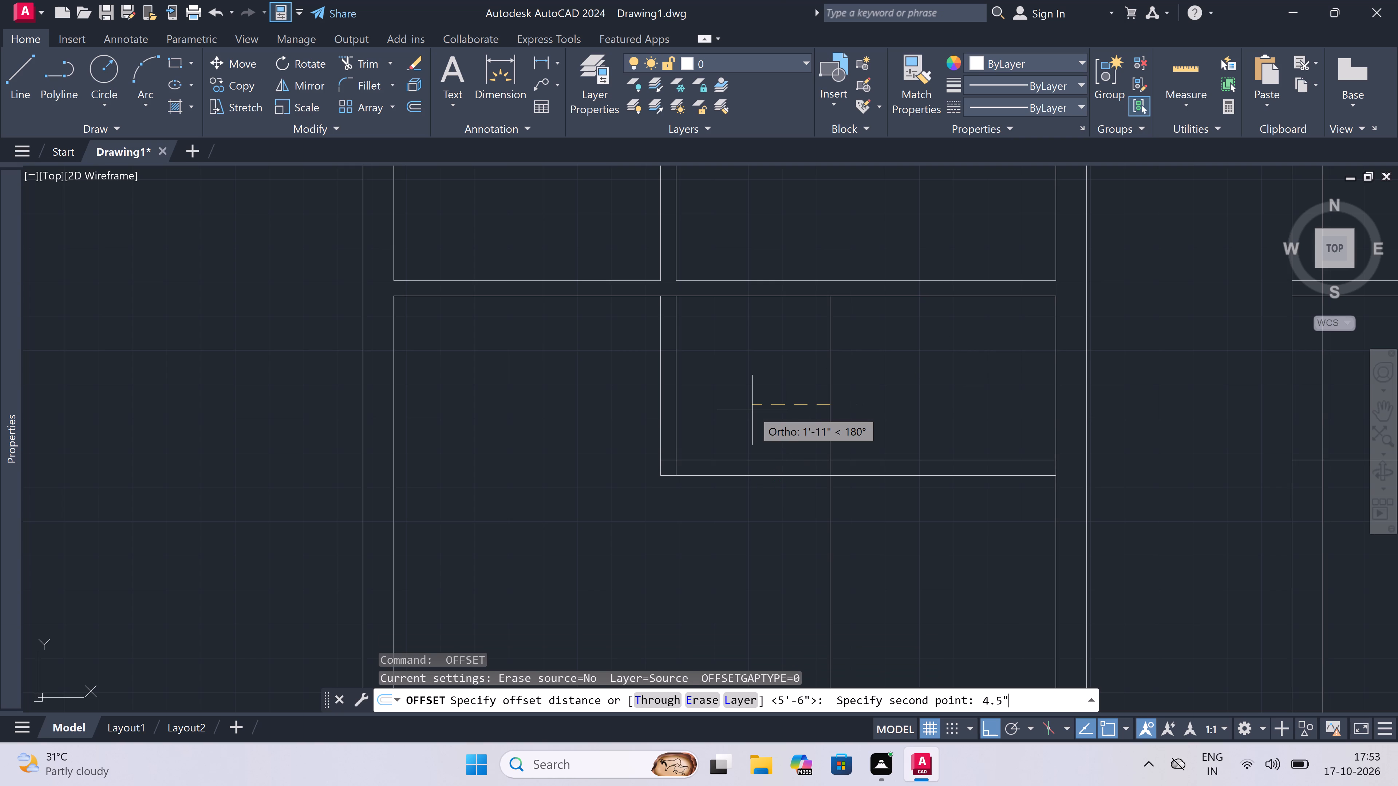
{"action": "key", "text": "space"}
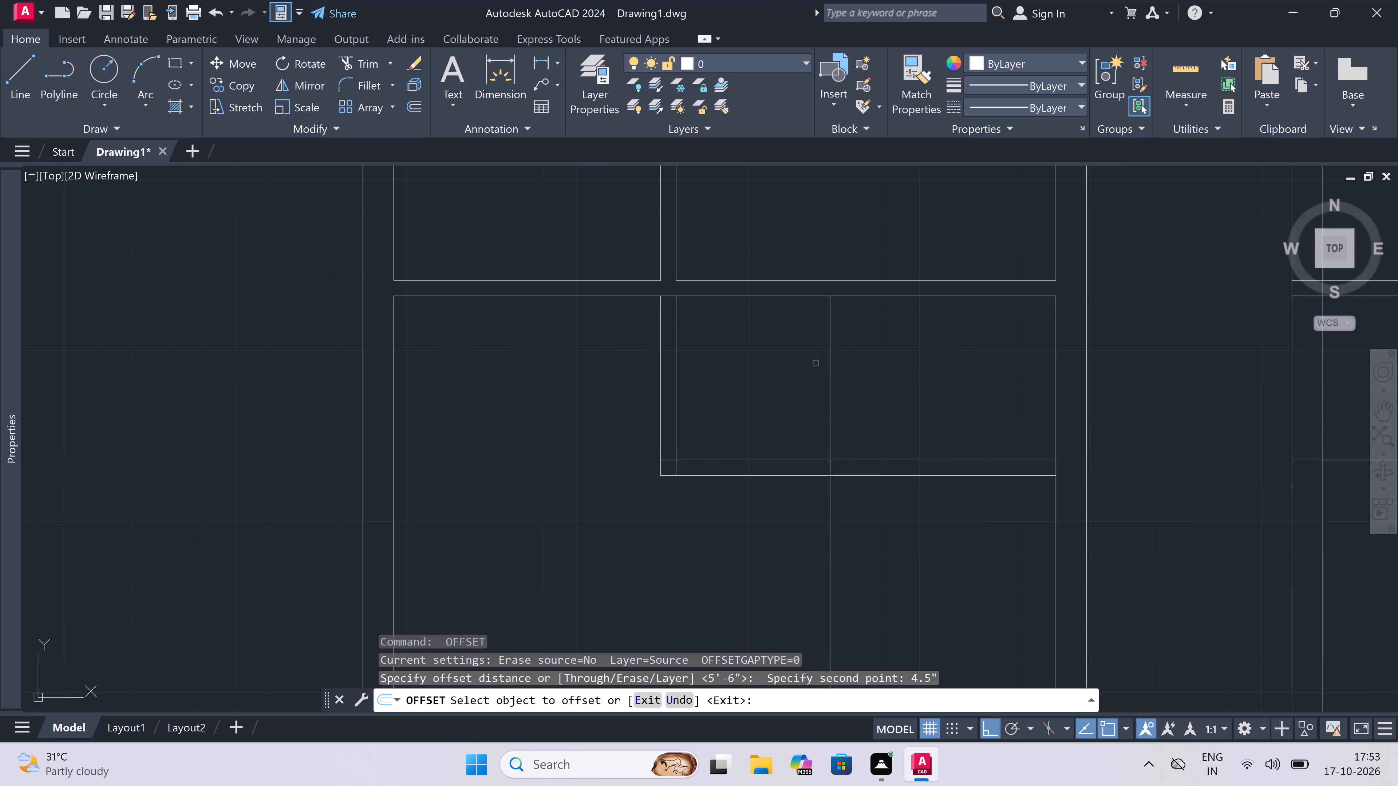
{"action": "left_click_drag", "start_coordinate": [834, 350], "coordinate": [828, 350]}
{"action": "left_click", "coordinate": [803, 354]}
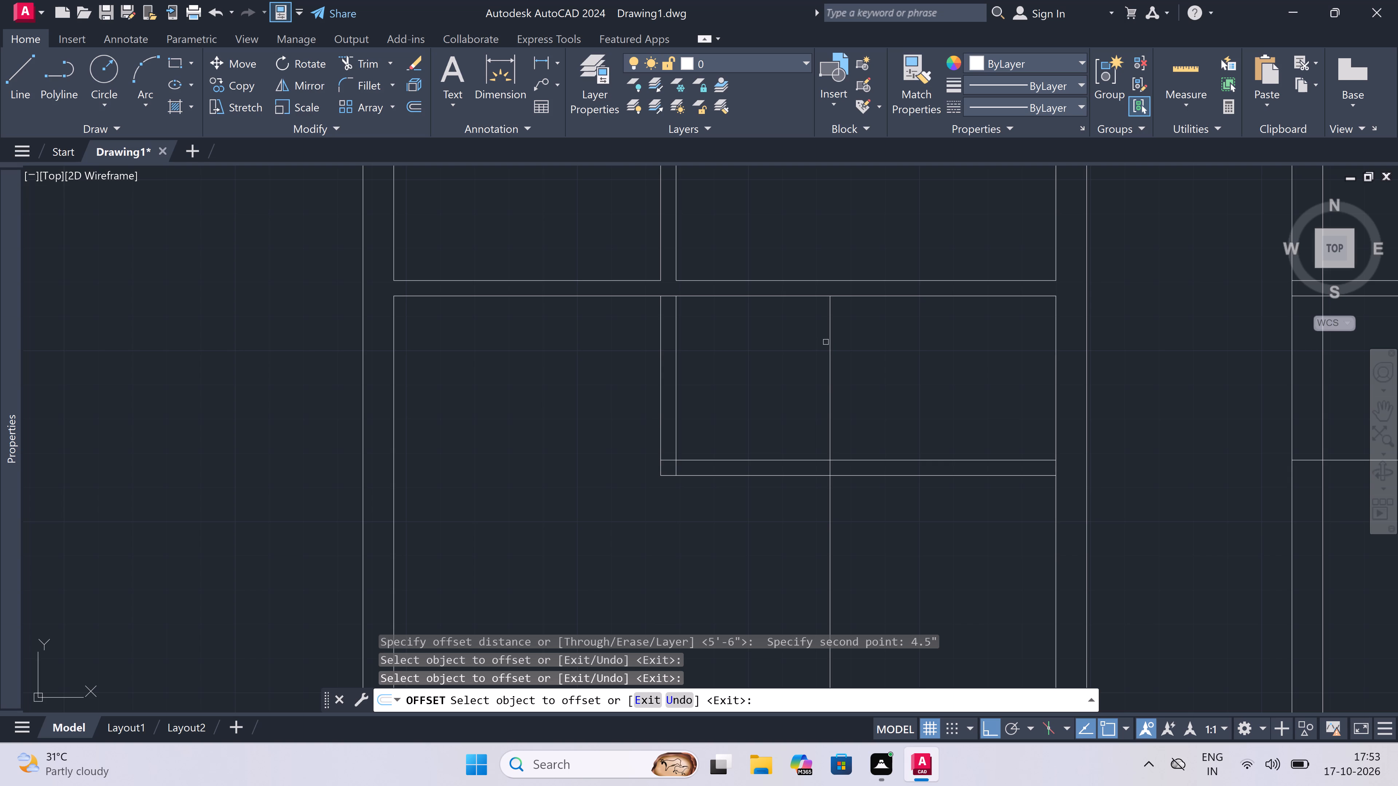
{"action": "left_click_drag", "start_coordinate": [830, 340], "coordinate": [825, 344]}
{"action": "left_click", "coordinate": [796, 358]}
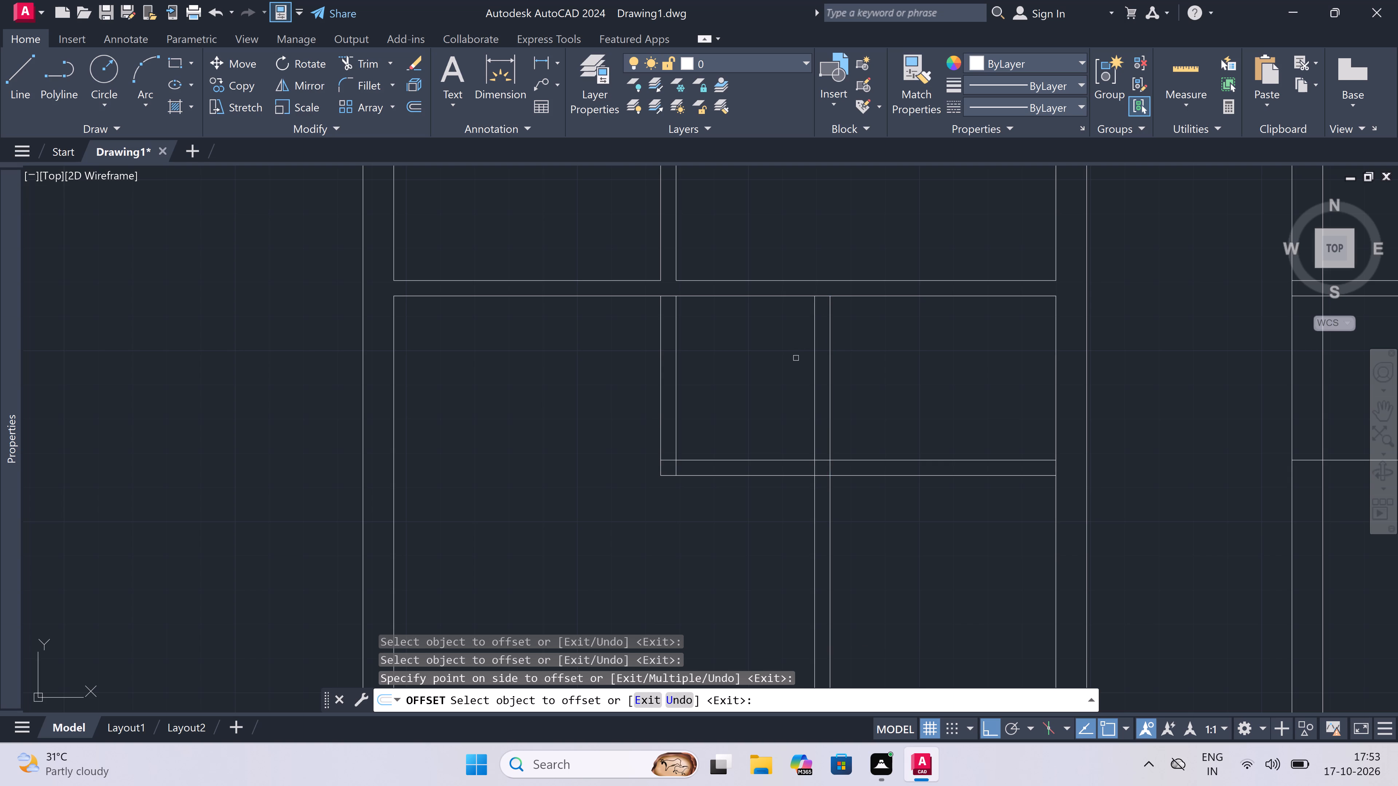
{"action": "key", "text": "Escape"}
Trim away the old central partition lines below the upper horizontal partition, including all horizontal pieces left of the new vertical partition.
{"action": "type", "text": "tr"}
{"action": "key", "text": "space"}
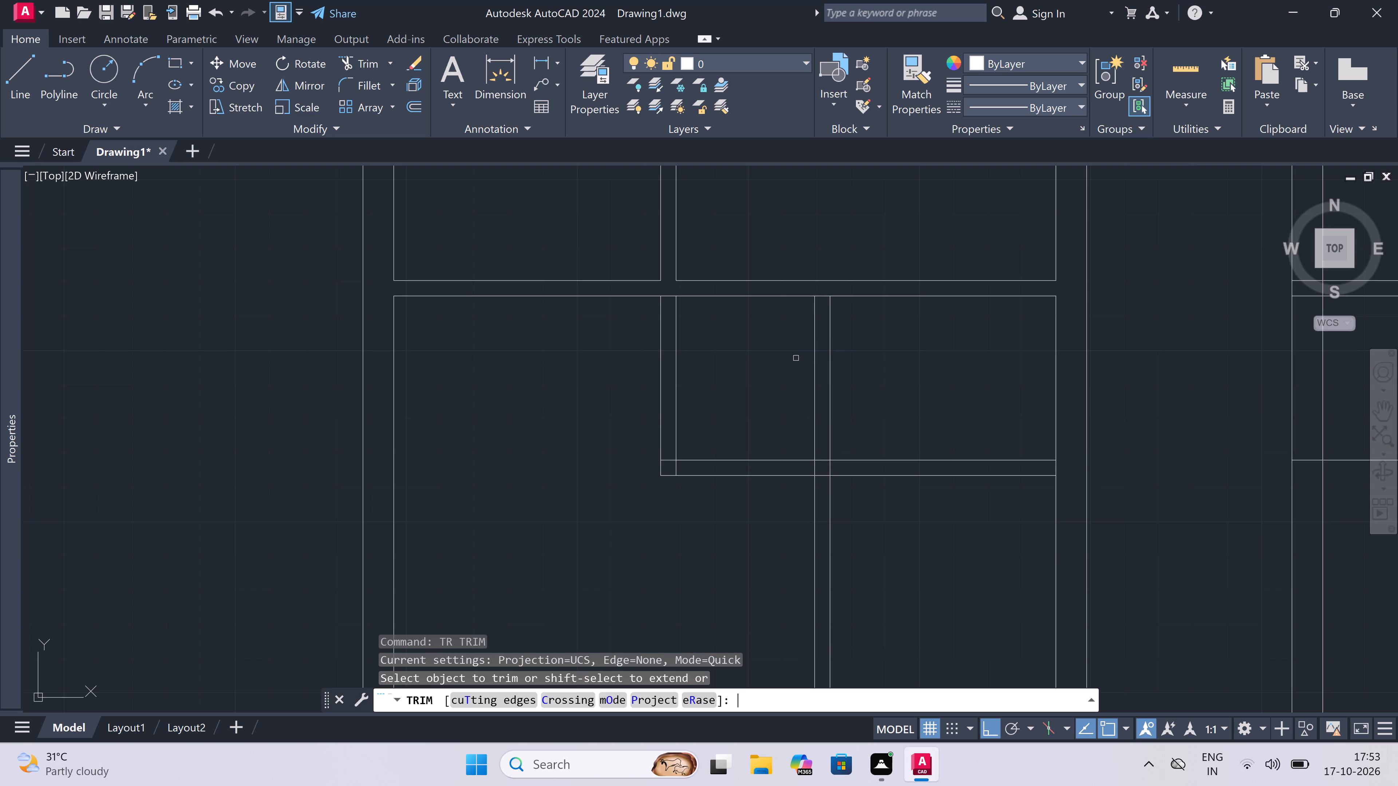
{"action": "left_click", "coordinate": [784, 366]}
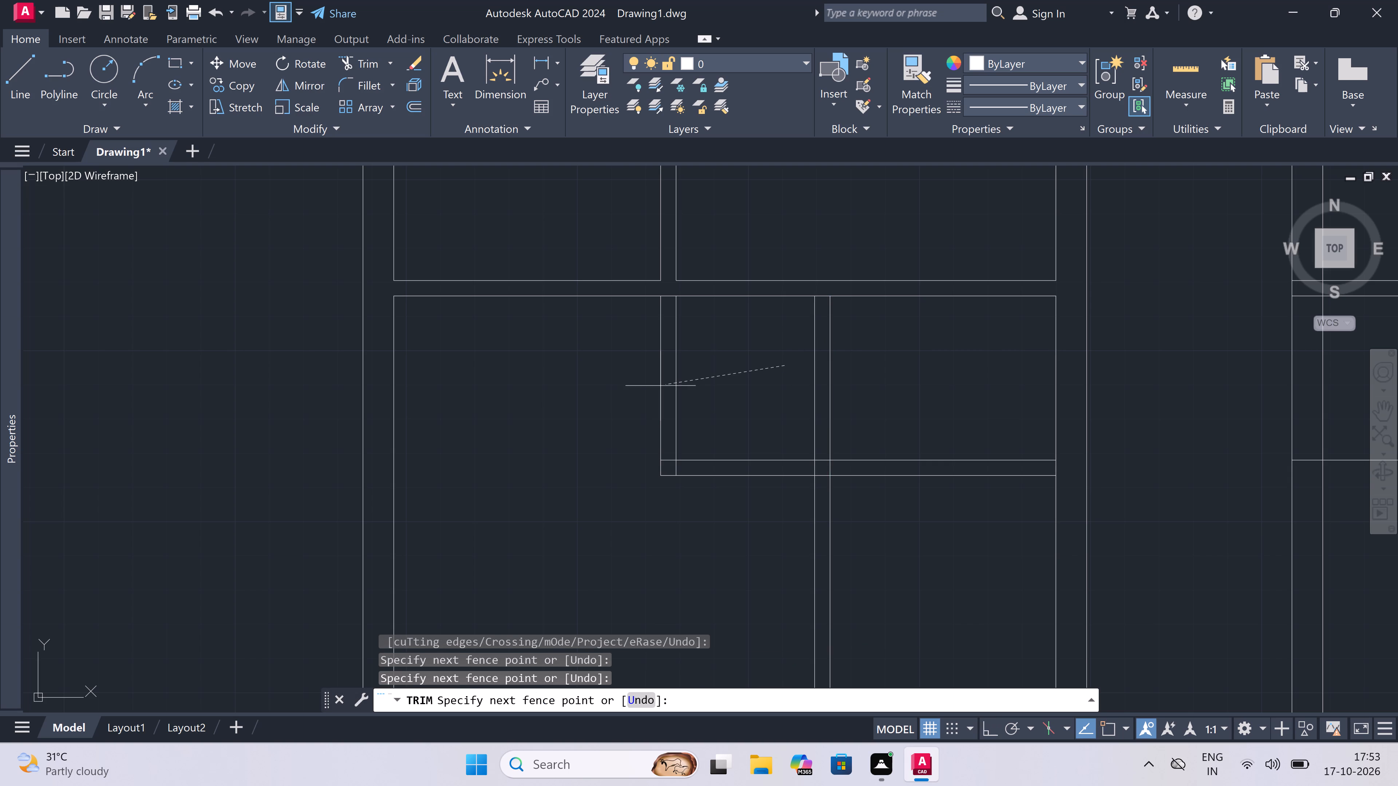
{"action": "left_click", "coordinate": [572, 401]}
{"action": "left_click", "coordinate": [691, 396]}
{"action": "left_click", "coordinate": [684, 534]}
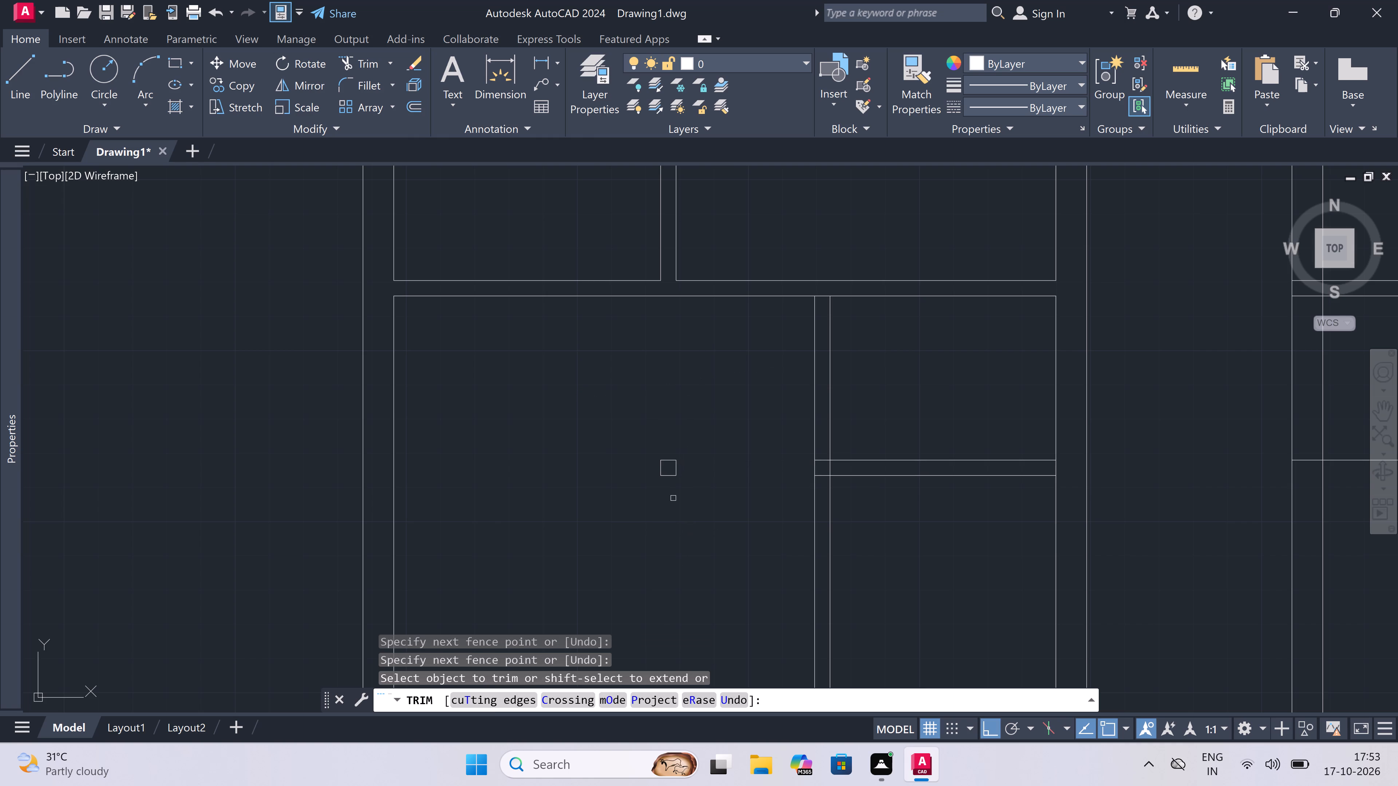
{"action": "left_click_drag", "start_coordinate": [647, 473], "coordinate": [652, 473]}
{"action": "left_click", "coordinate": [688, 464]}
{"action": "scroll", "coordinate": [674, 513], "scroll_direction": "up", "scroll_amount": 2}
{"action": "left_click", "coordinate": [673, 511]}
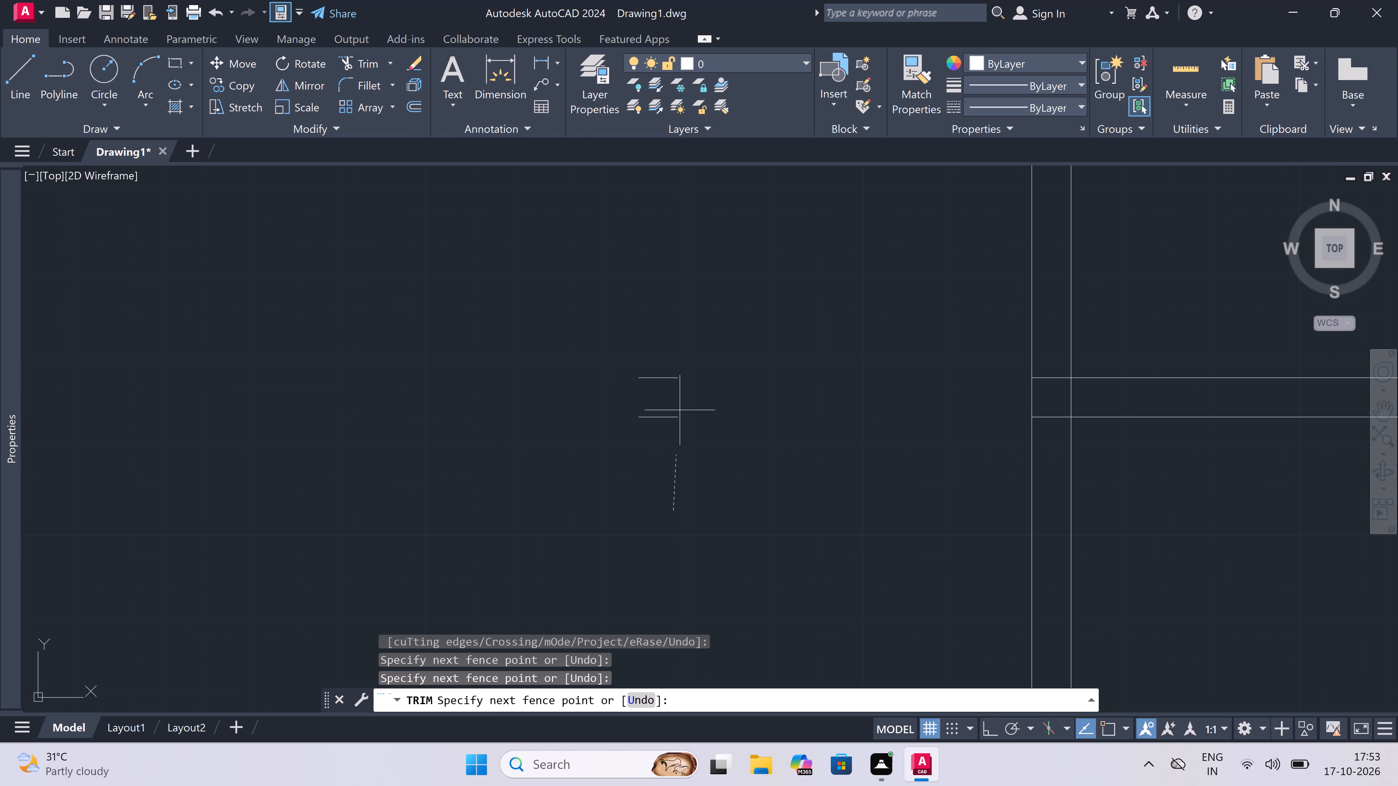
{"action": "left_click", "coordinate": [647, 357]}
{"action": "scroll", "coordinate": [646, 359], "scroll_direction": "down", "scroll_amount": 3}
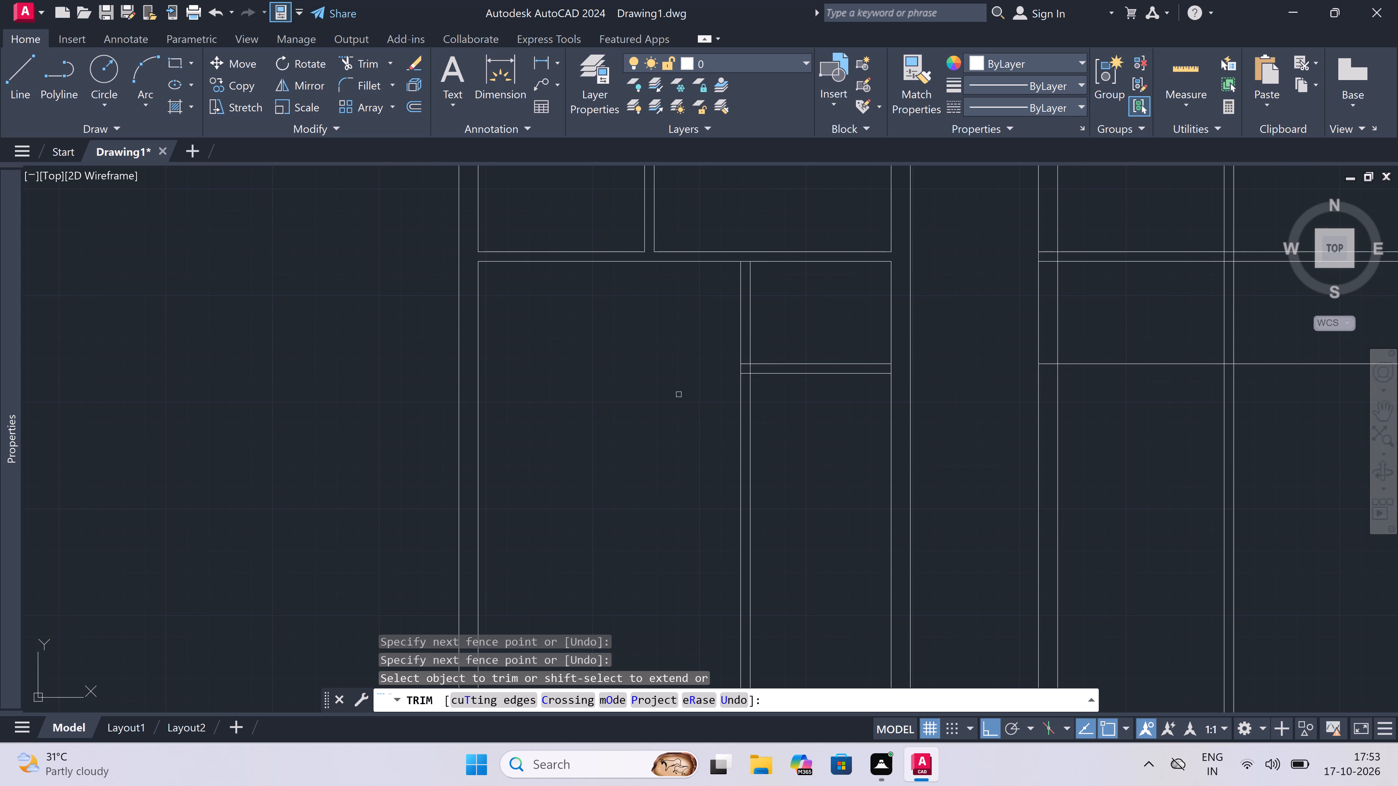
Trim the new vertical partition below the lower horizontal partition and remove the overlapping lines at their bottom-left corner.
{"action": "left_click", "coordinate": [769, 404]}
{"action": "left_click", "coordinate": [676, 404]}
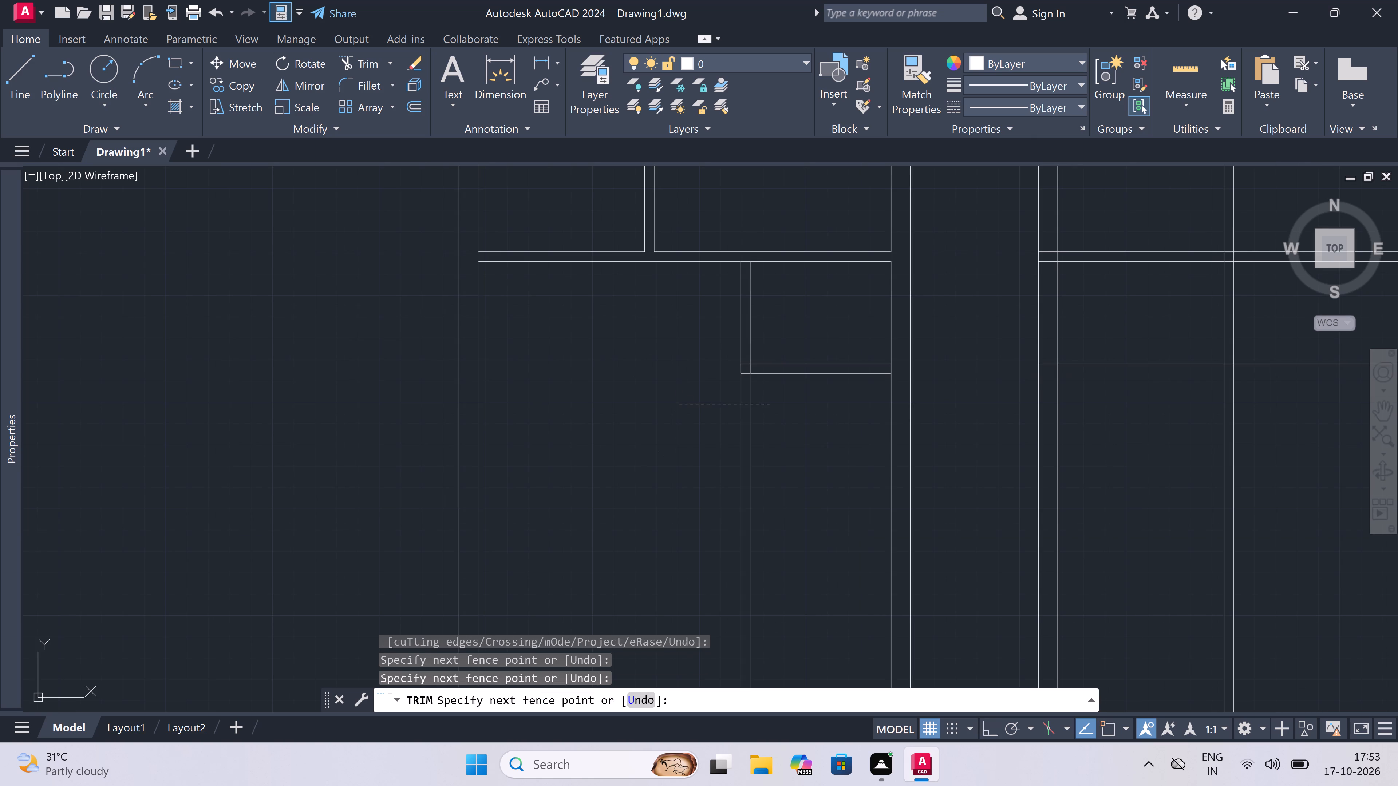
{"action": "scroll", "coordinate": [769, 369], "scroll_direction": "up", "scroll_amount": 3}
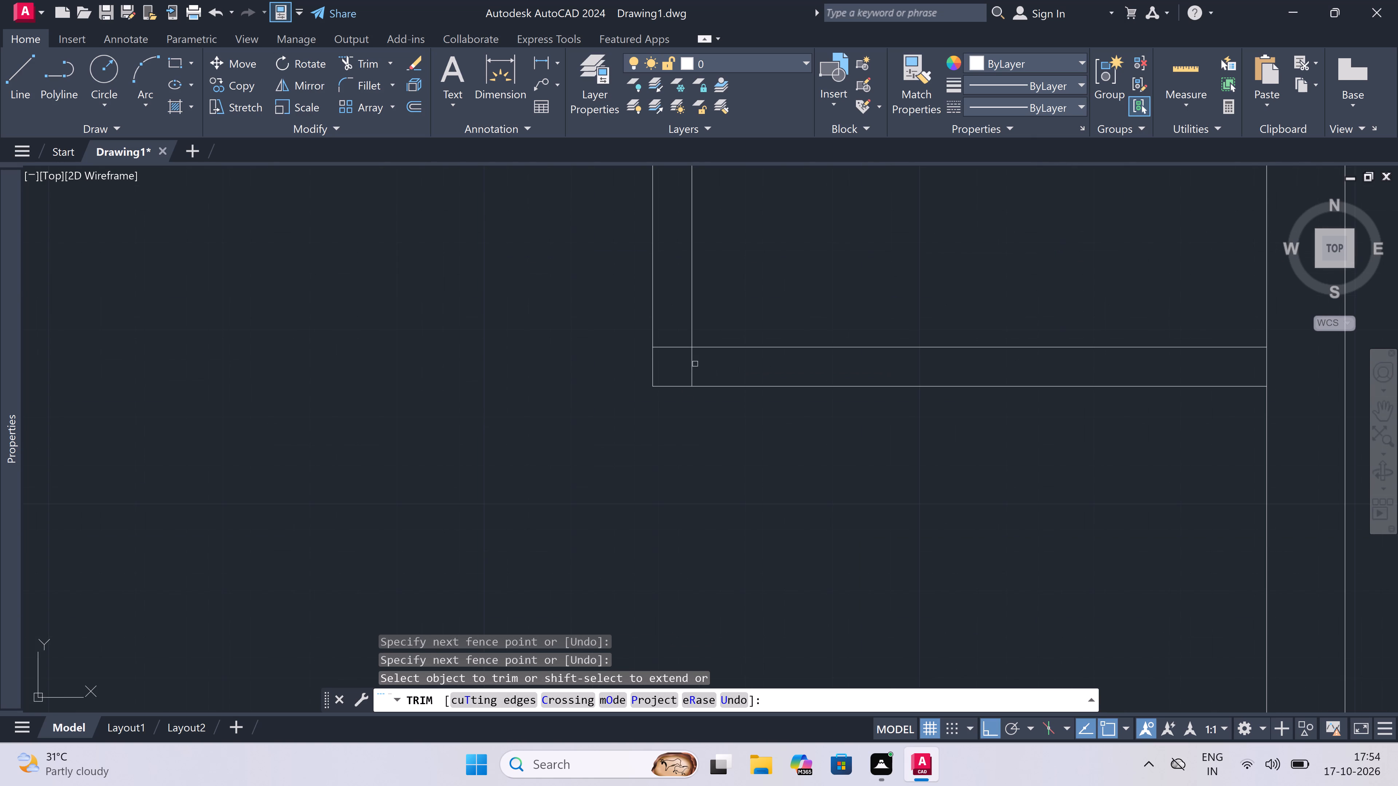
{"action": "scroll", "coordinate": [675, 354], "scroll_direction": "up", "scroll_amount": 2}
{"action": "left_click", "coordinate": [668, 336]}
{"action": "left_click_drag", "start_coordinate": [673, 369], "coordinate": [684, 371]}
{"action": "left_click", "coordinate": [877, 385]}
{"action": "scroll", "coordinate": [438, 386], "scroll_direction": "down", "scroll_amount": 4}
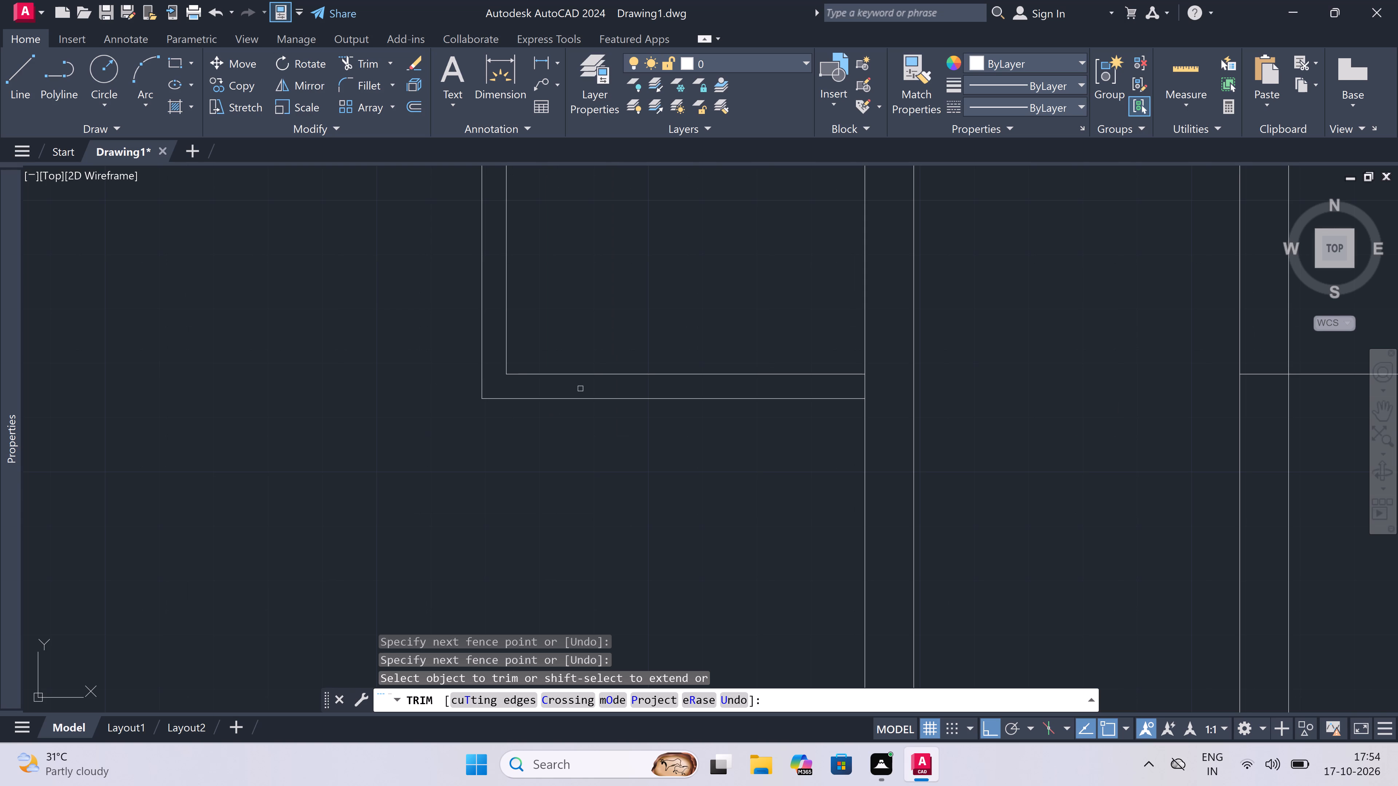
Trim the right exterior wall's inner line between the two lines of the first block's lower horizontal partition.
{"action": "scroll", "coordinate": [876, 389], "scroll_direction": "up", "scroll_amount": 3}
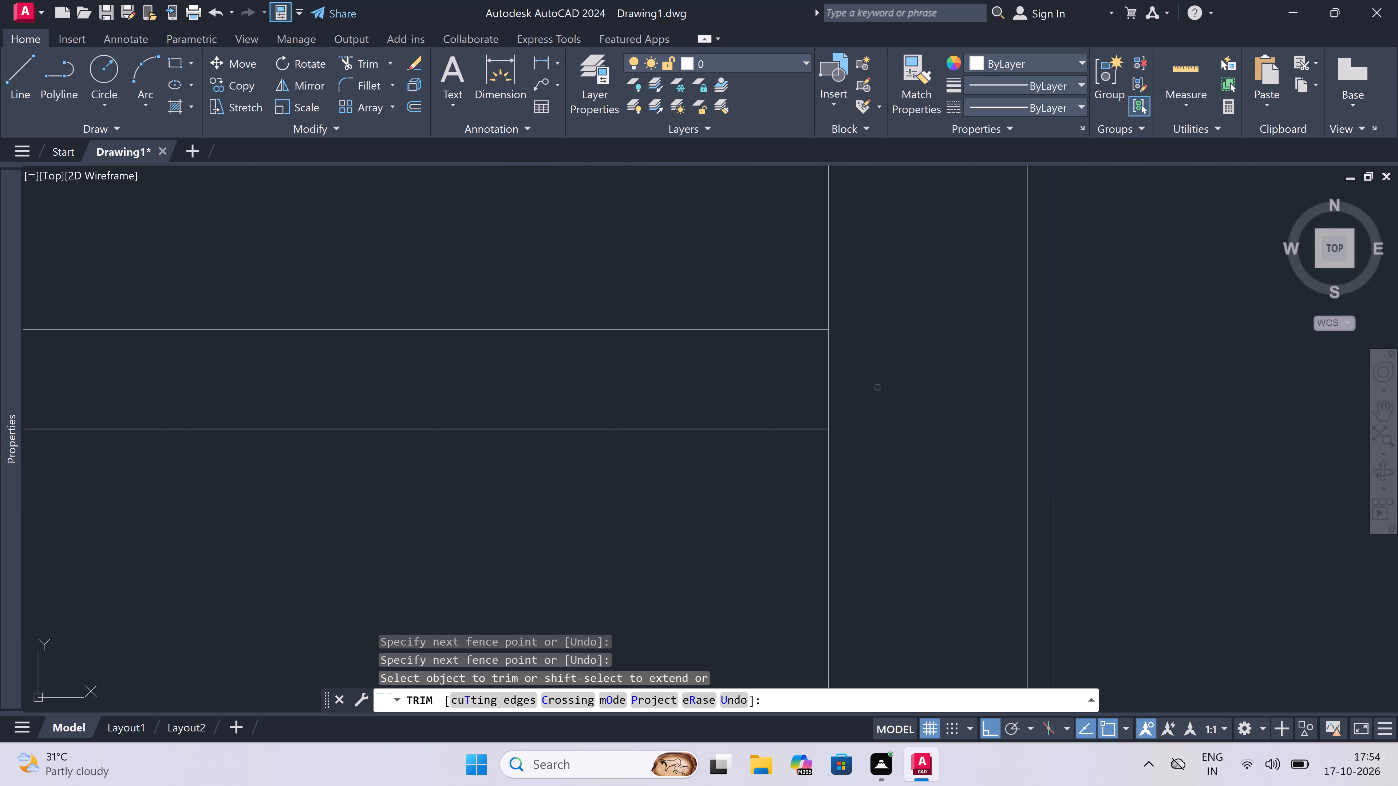
{"action": "left_click", "coordinate": [881, 383]}
{"action": "left_click", "coordinate": [695, 368]}
{"action": "scroll", "coordinate": [701, 447], "scroll_direction": "down", "scroll_amount": 8}
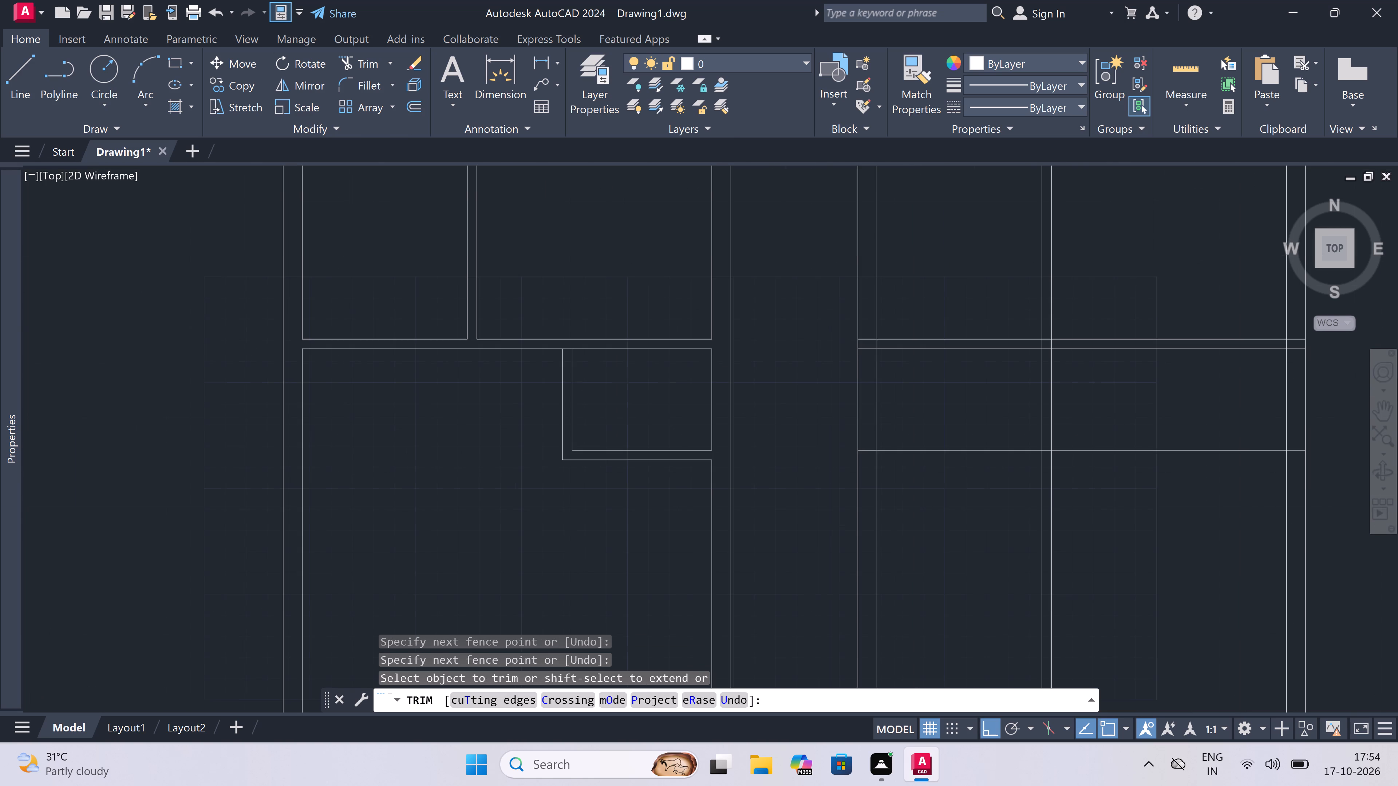
Trim the lower line of the first block's upper horizontal partition between the two lines of the new vertical partition.
{"action": "scroll", "coordinate": [568, 344], "scroll_direction": "up", "scroll_amount": 4}
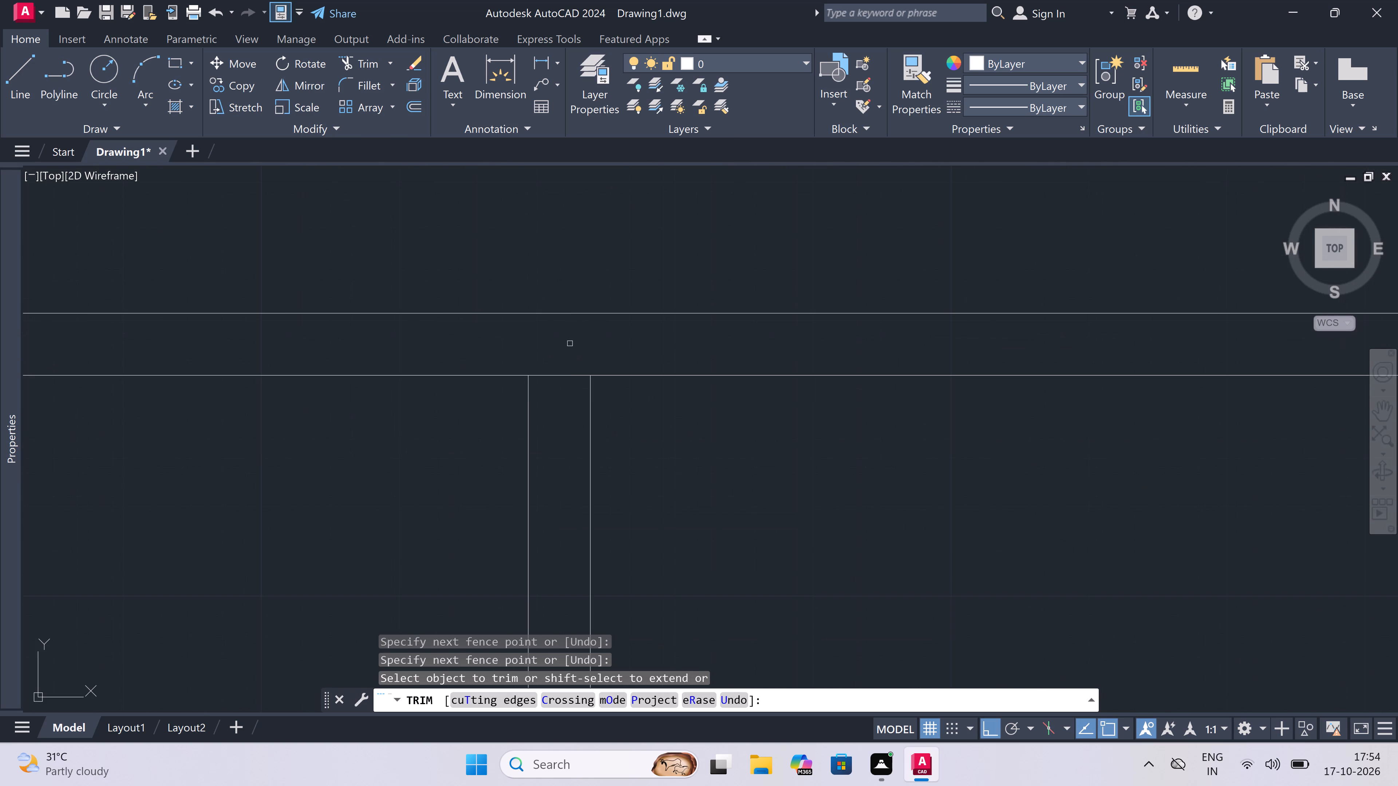
{"action": "left_click", "coordinate": [570, 344]}
{"action": "left_click", "coordinate": [564, 408]}
{"action": "scroll", "coordinate": [736, 414], "scroll_direction": "down", "scroll_amount": 9}
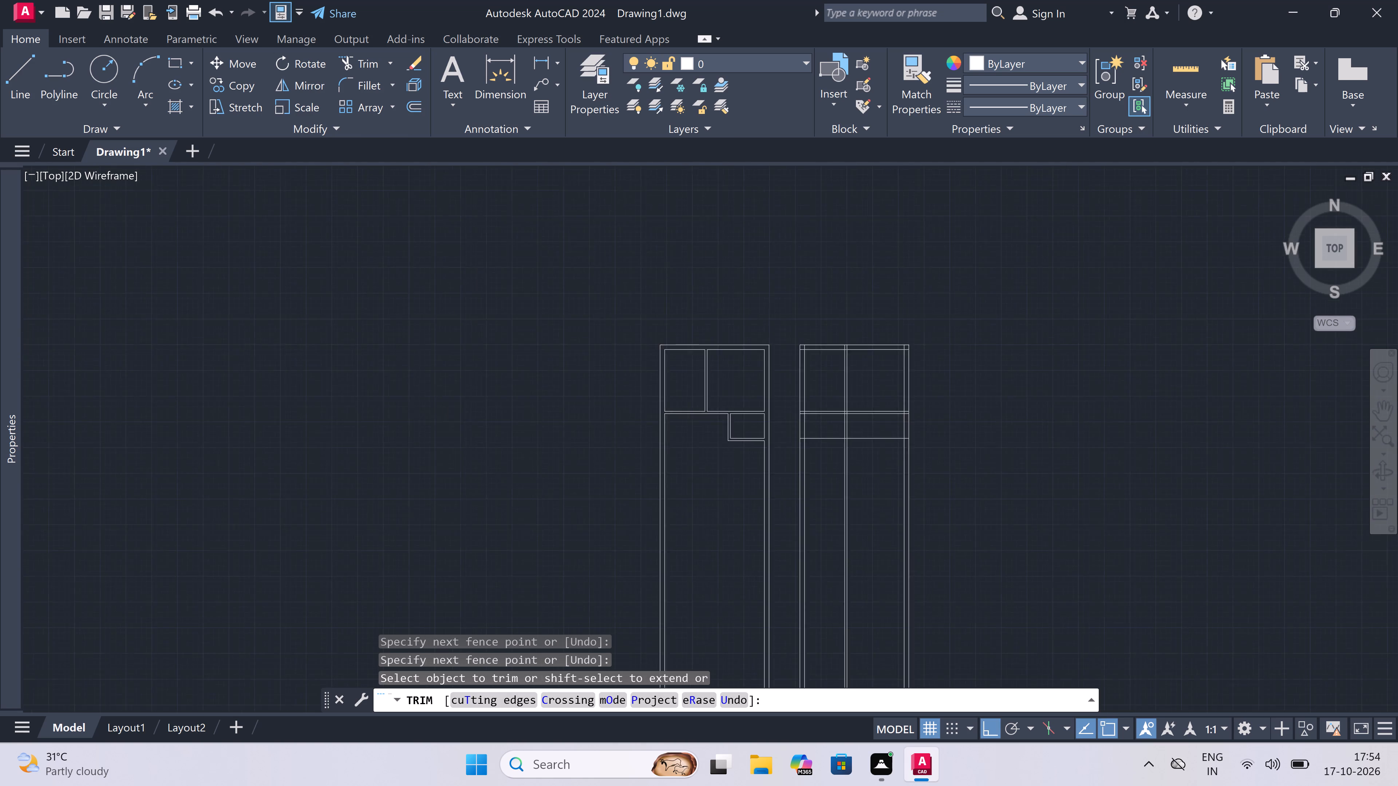
{"action": "scroll", "coordinate": [648, 388], "scroll_direction": "up", "scroll_amount": 3}
{"action": "key", "text": "Escape"}
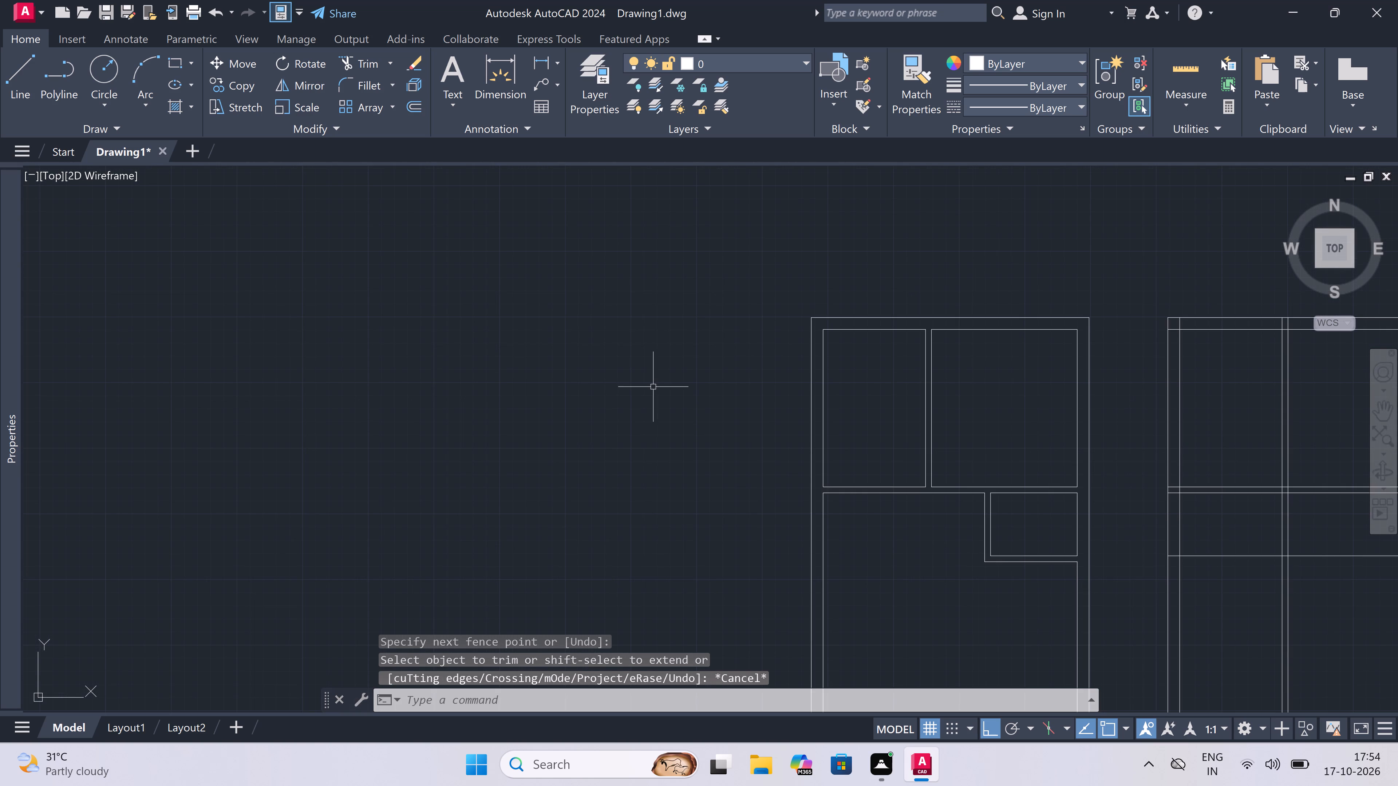
{"action": "left_click", "coordinate": [821, 371]}
{"action": "key", "text": "Escape"}
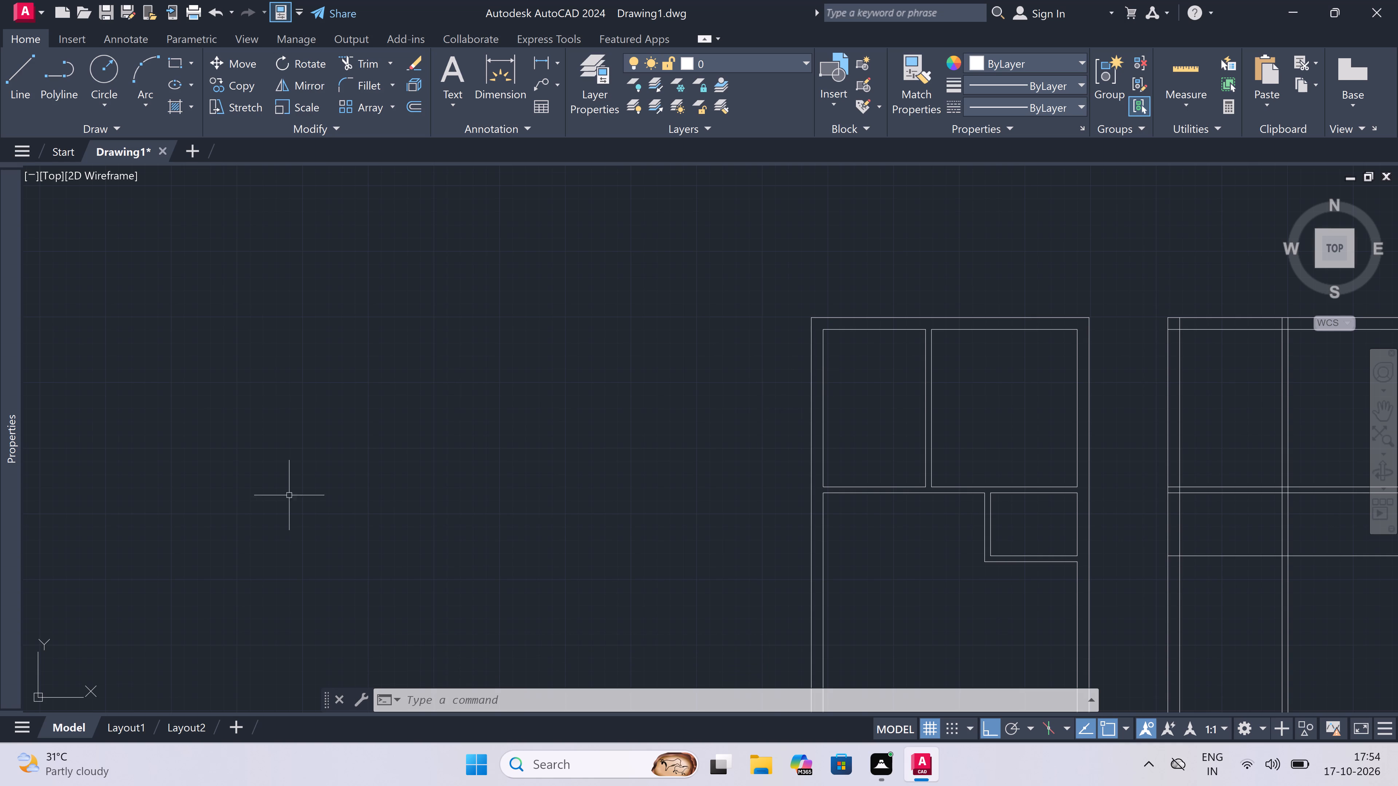
Offset the inner line of the second block's right exterior wall 5'6" to the left.
{"action": "scroll", "coordinate": [286, 489], "scroll_direction": "down", "scroll_amount": 3}
{"action": "scroll", "coordinate": [523, 501], "scroll_direction": "up", "scroll_amount": 4}
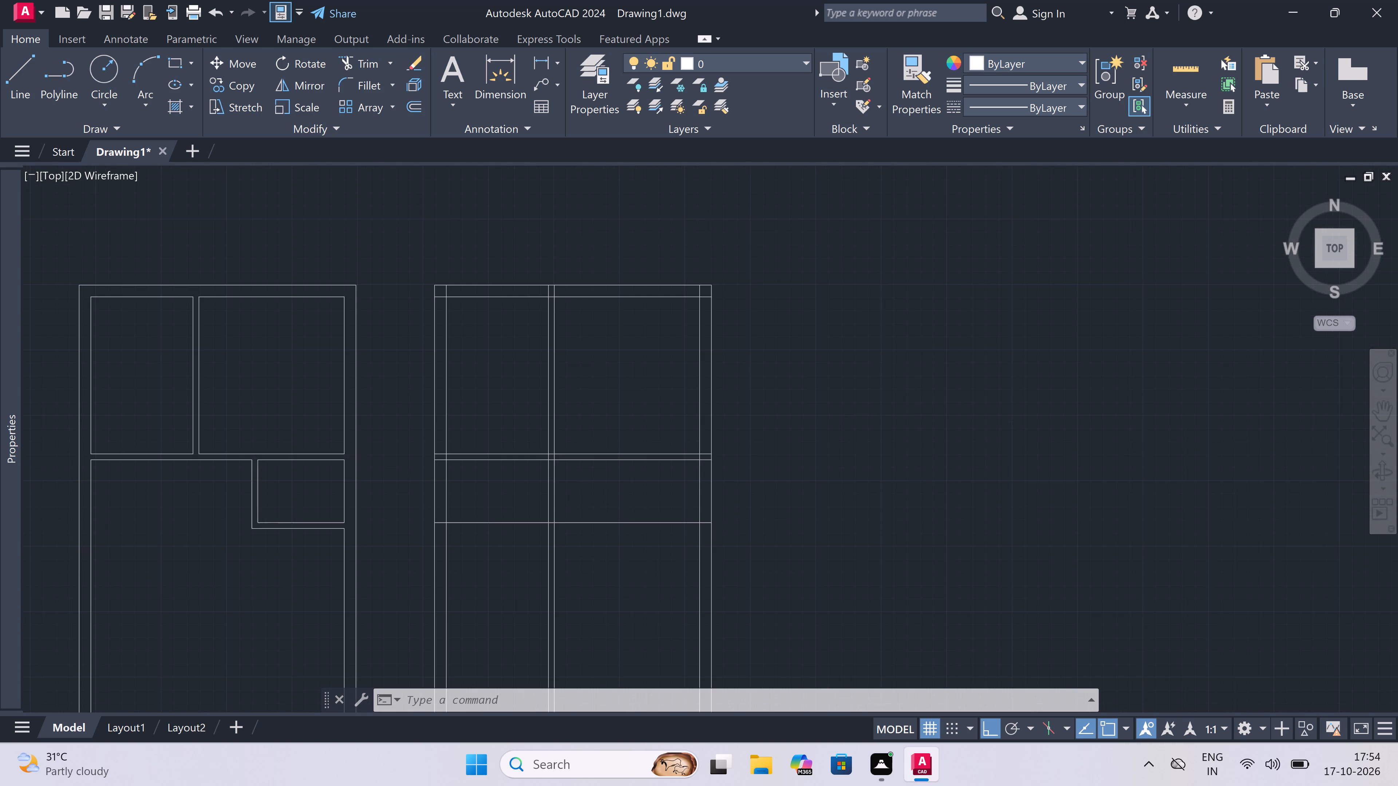
{"action": "scroll", "coordinate": [662, 502], "scroll_direction": "up", "scroll_amount": 1}
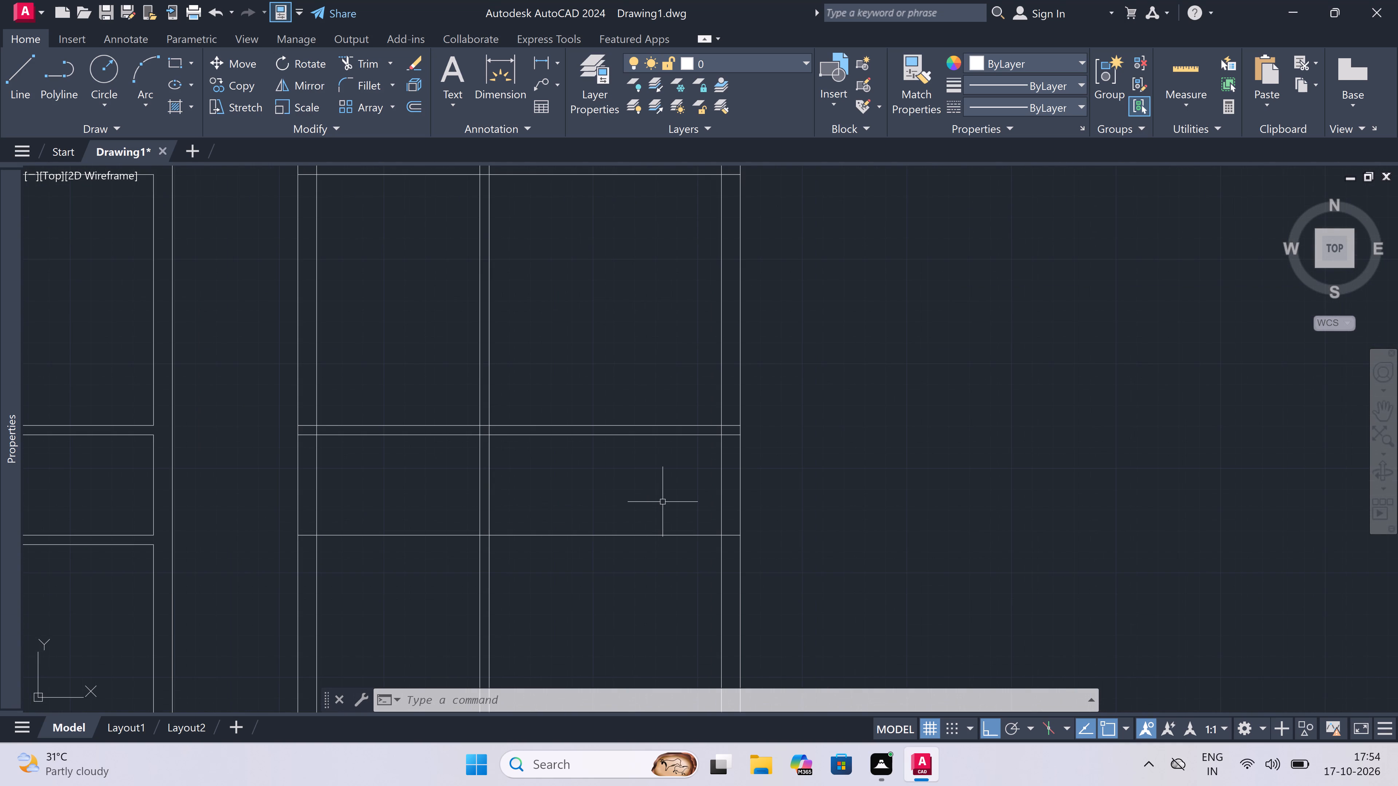
{"action": "type", "text": "o"}
{"action": "key", "text": "space"}
{"action": "scroll", "coordinate": [710, 515], "scroll_direction": "down", "scroll_amount": 1}
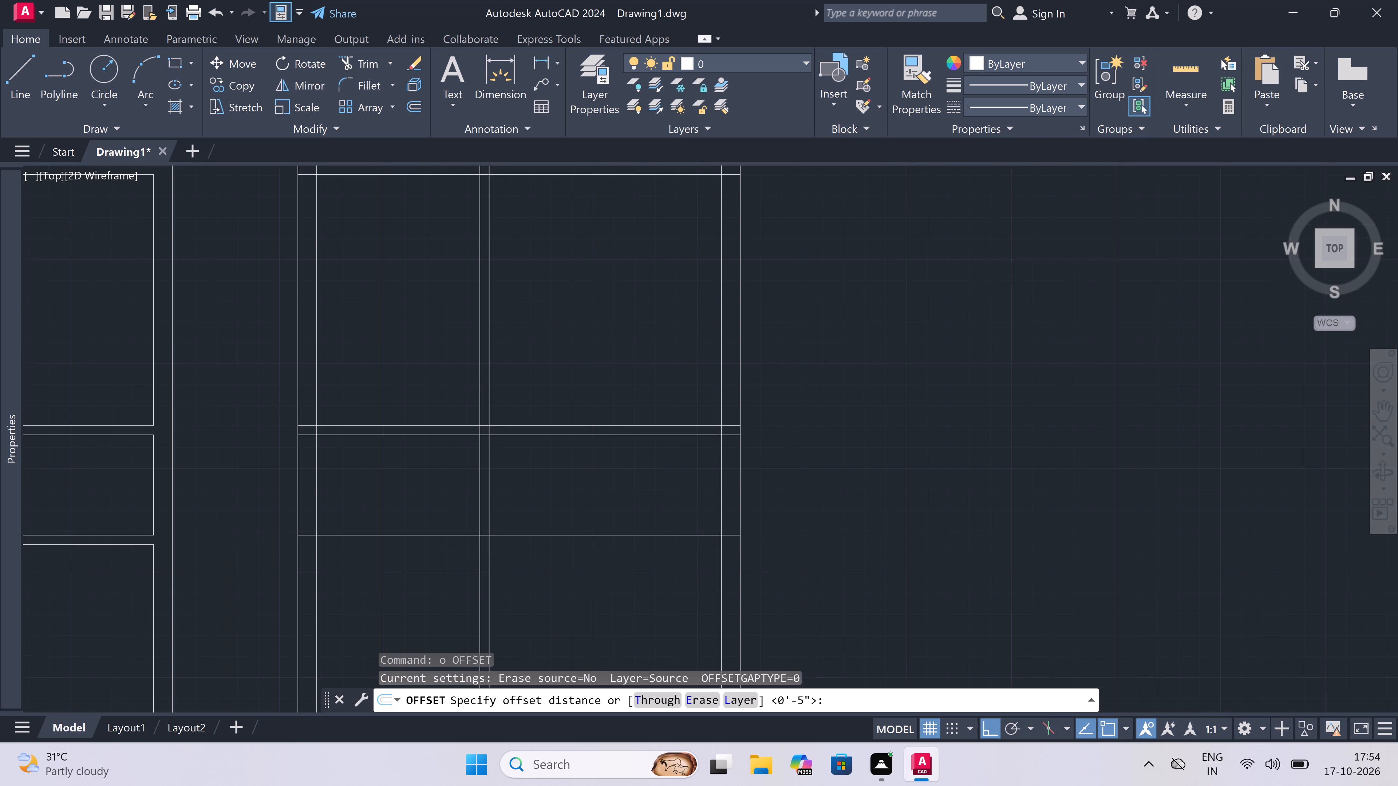
{"action": "left_click", "coordinate": [714, 495]}
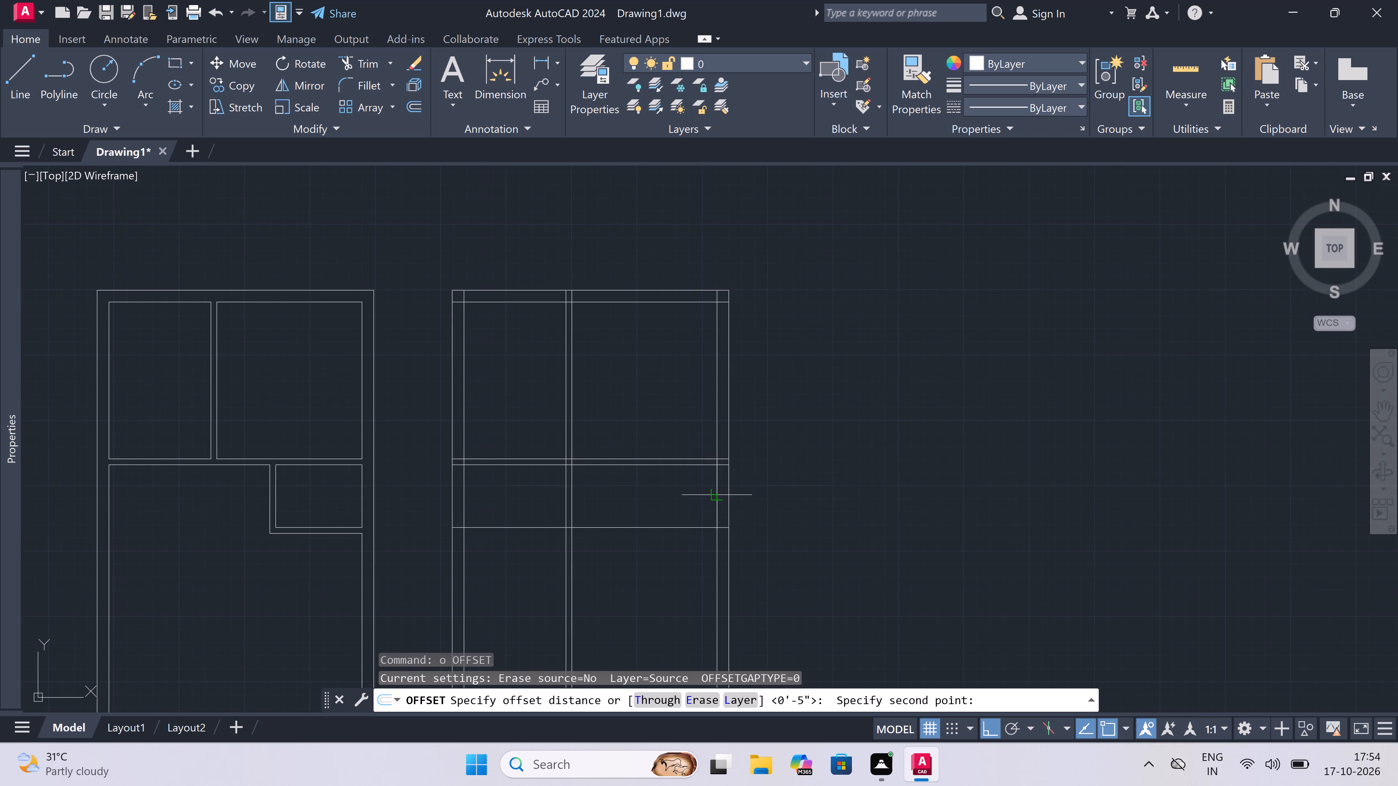
{"action": "scroll", "coordinate": [653, 492], "scroll_direction": "up", "scroll_amount": 1}
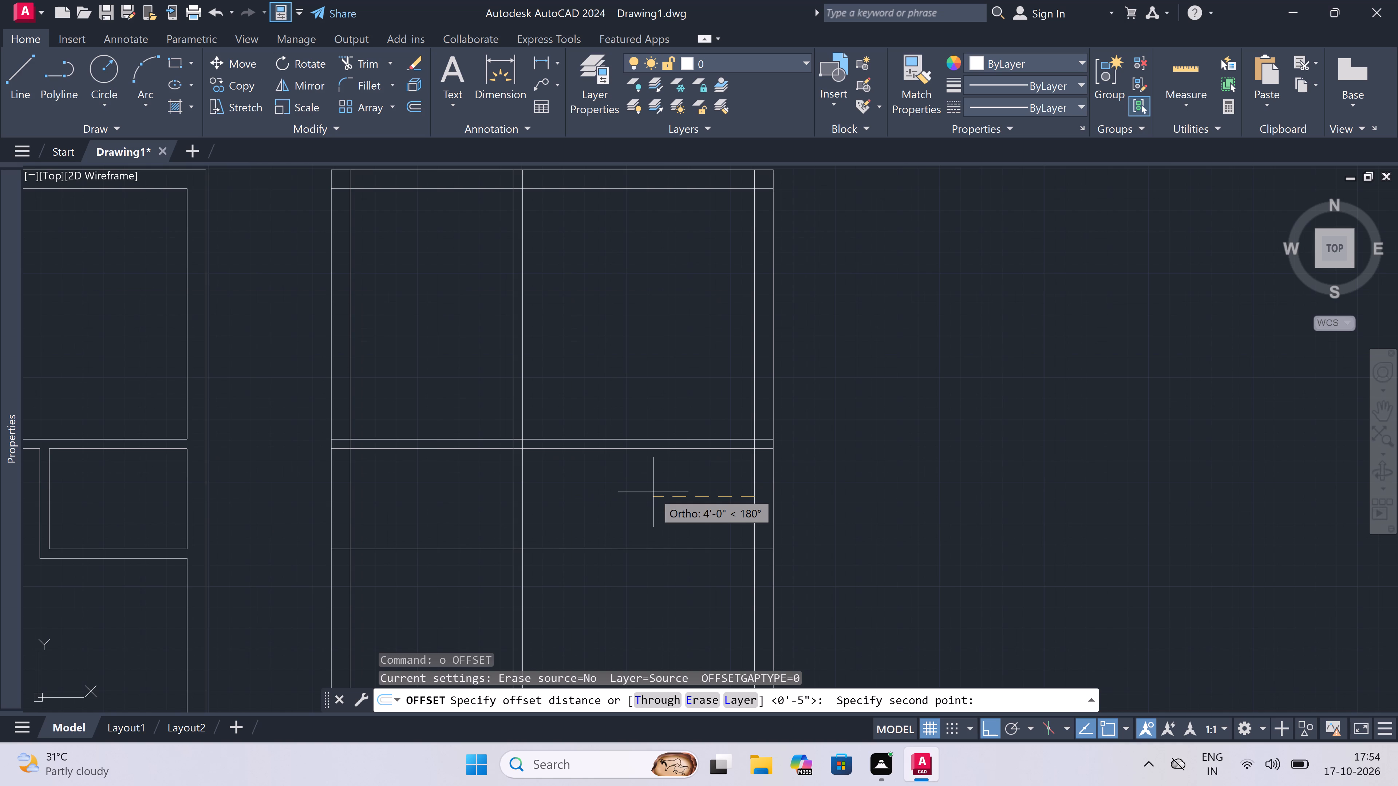
{"action": "type", "text": "5'6"}
{"action": "type", "text": "\""}
{"action": "key", "text": "space"}
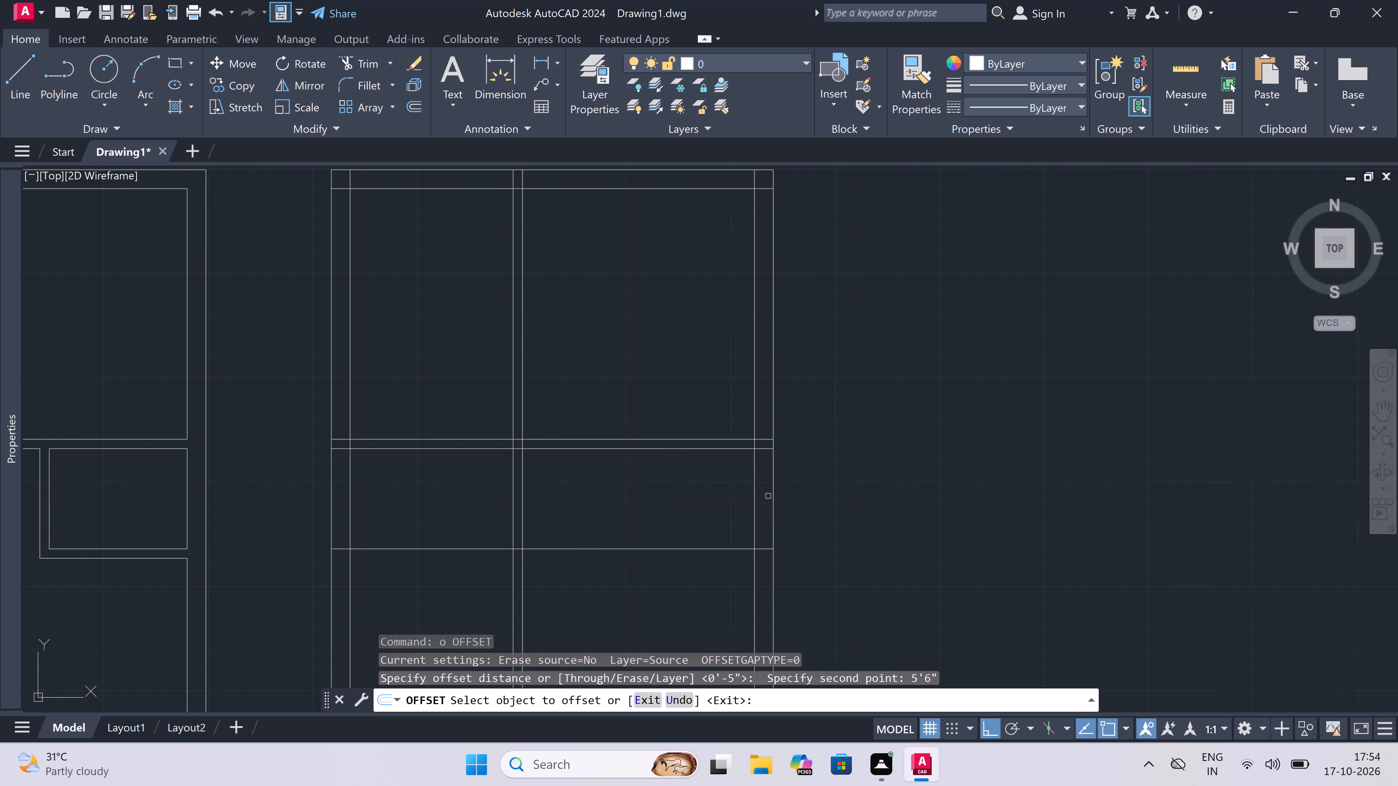
{"action": "left_click", "coordinate": [751, 482]}
{"action": "left_click", "coordinate": [632, 483]}
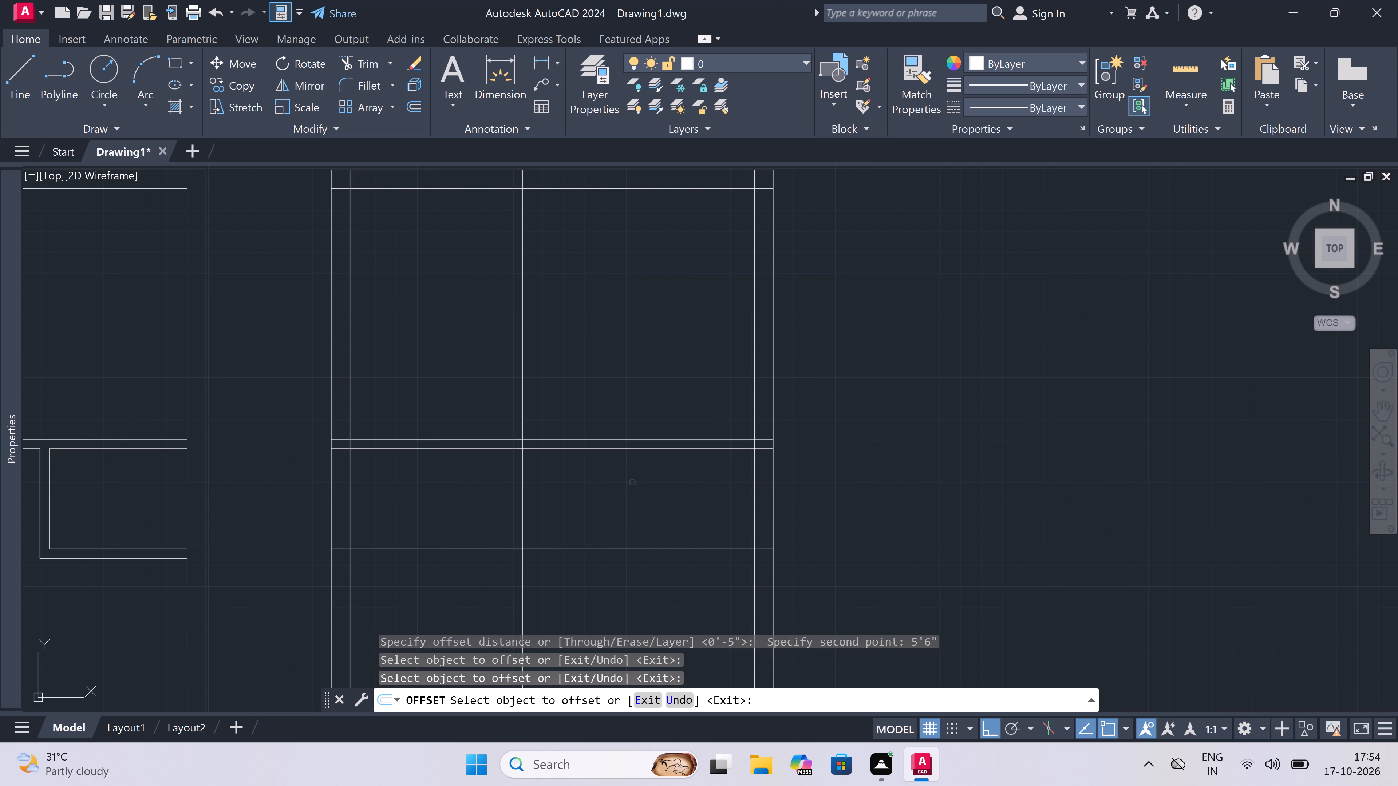
{"action": "left_click_drag", "start_coordinate": [755, 472], "coordinate": [738, 473]}
{"action": "left_click", "coordinate": [661, 490]}
{"action": "key", "text": "Escape"}
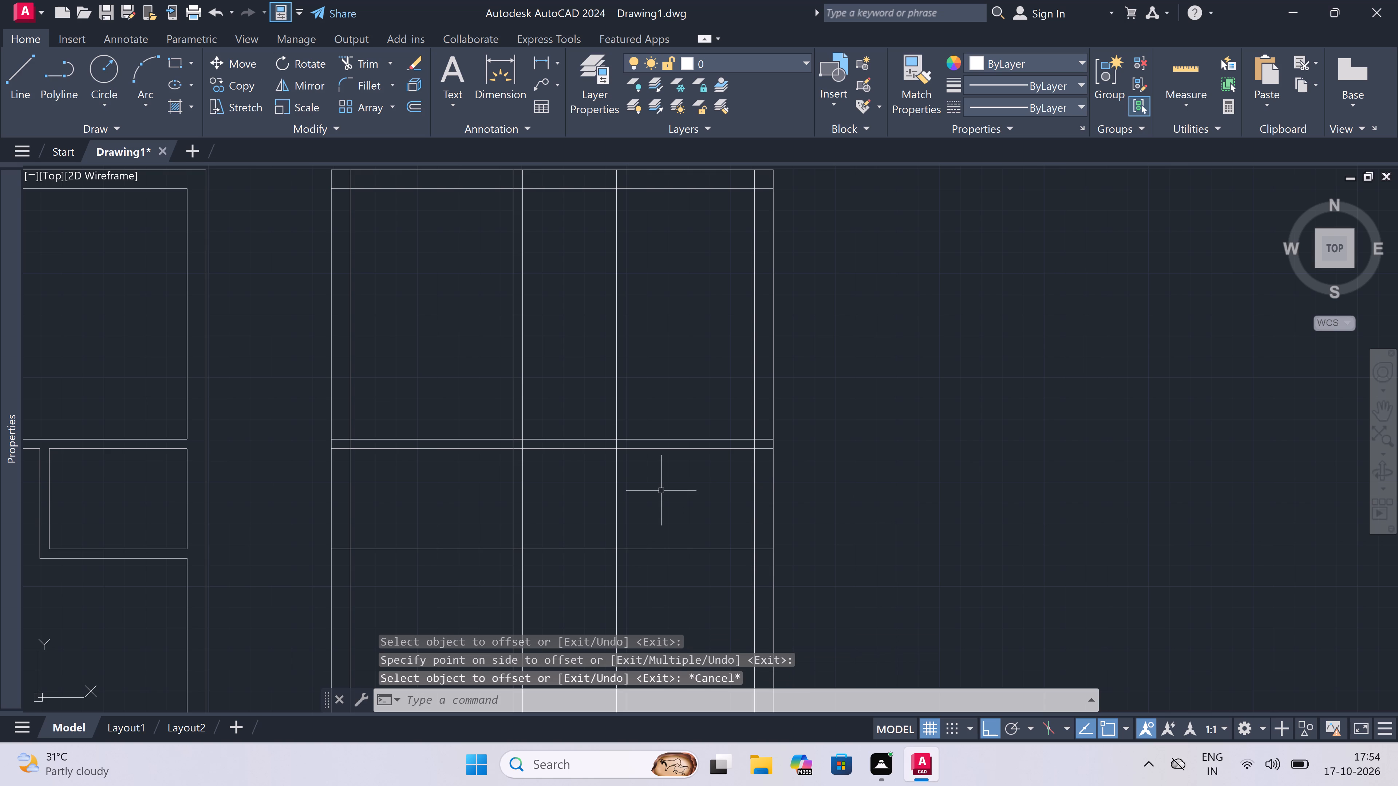
Offset the second block's new vertical line 4.5" to the left and its lower horizontal line 4.5" downward to form partitions.
{"action": "key", "text": "space"}
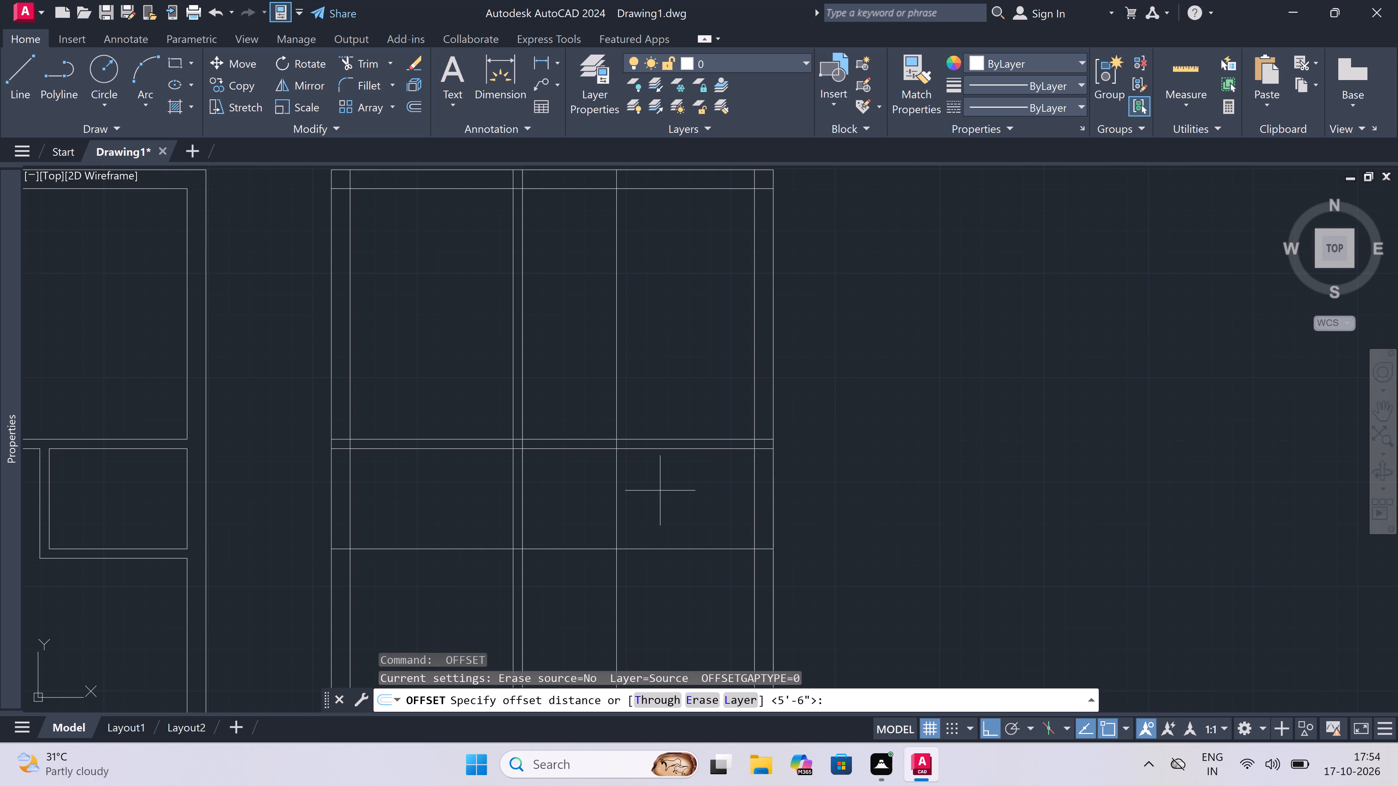
{"action": "left_click", "coordinate": [617, 475]}
{"action": "type", "text": "4.5"}
{"action": "type", "text": "\""}
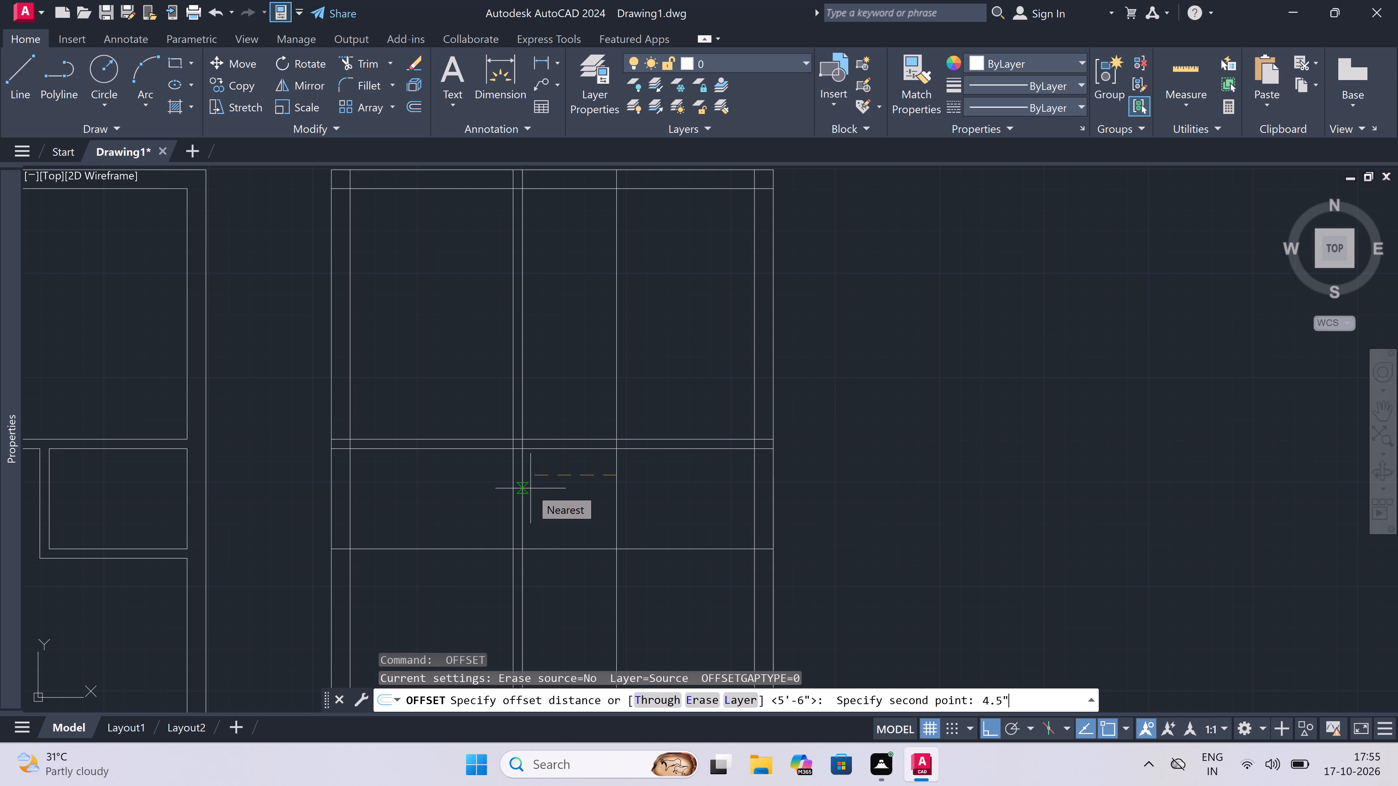
{"action": "key", "text": "space"}
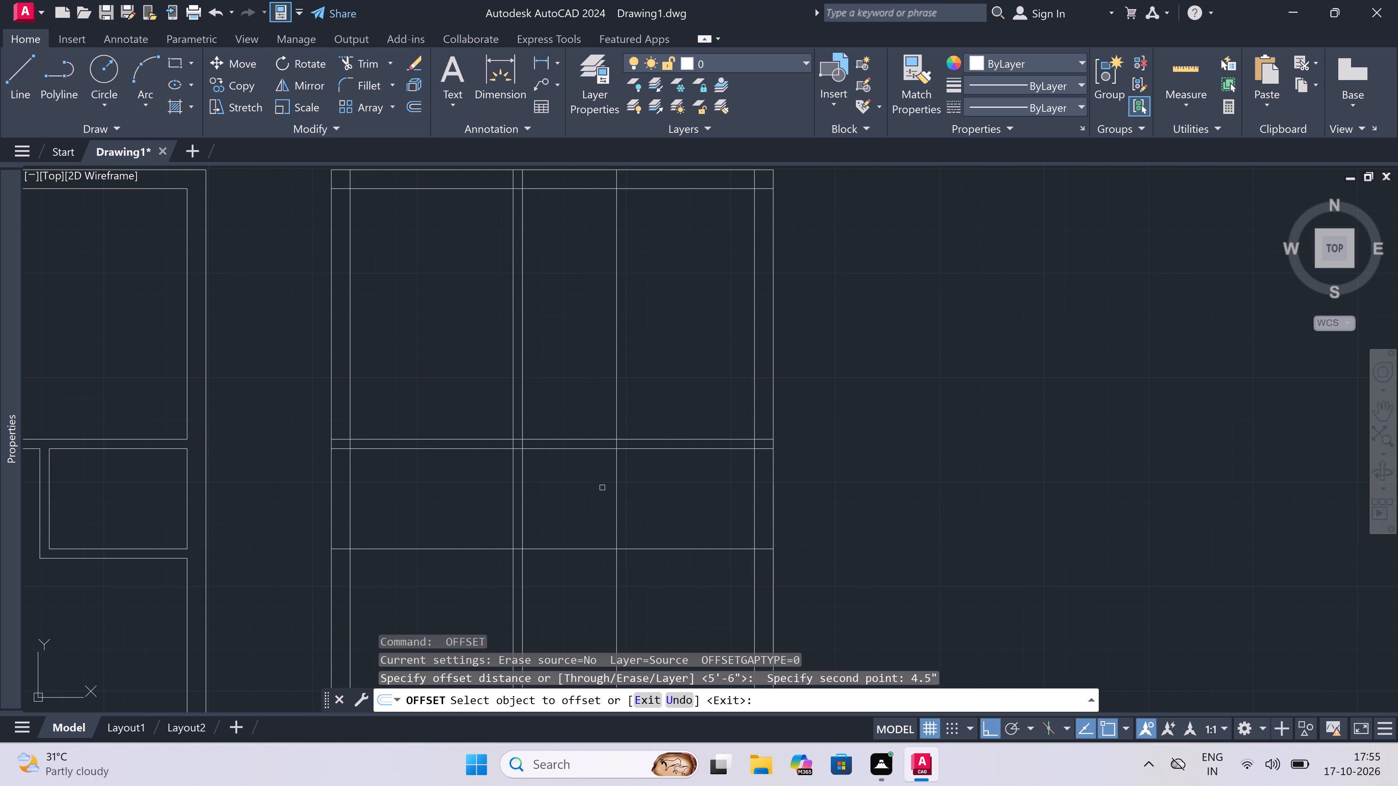
{"action": "left_click_drag", "start_coordinate": [615, 482], "coordinate": [601, 494]}
{"action": "left_click", "coordinate": [562, 504]}
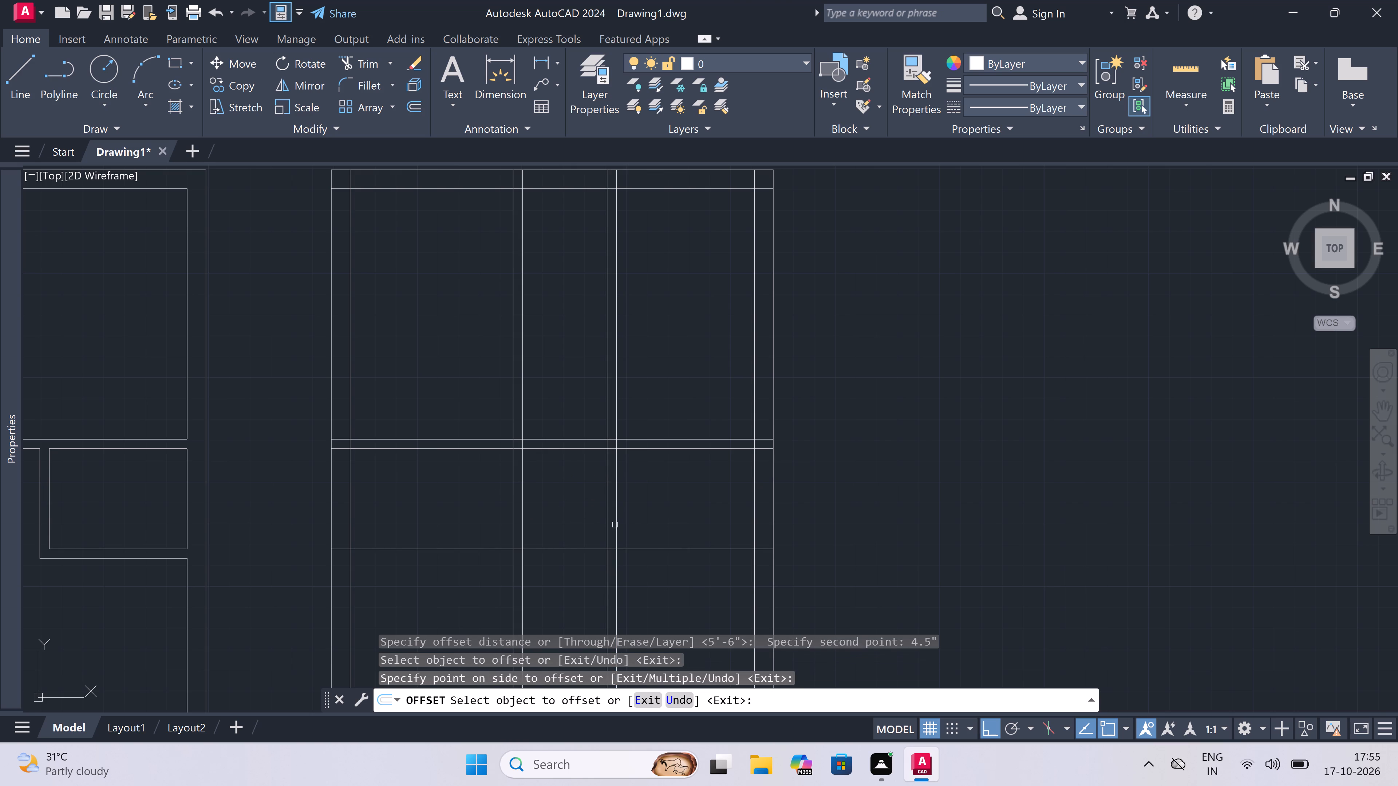
{"action": "left_click_drag", "start_coordinate": [676, 549], "coordinate": [675, 570]}
{"action": "left_click", "coordinate": [675, 573]}
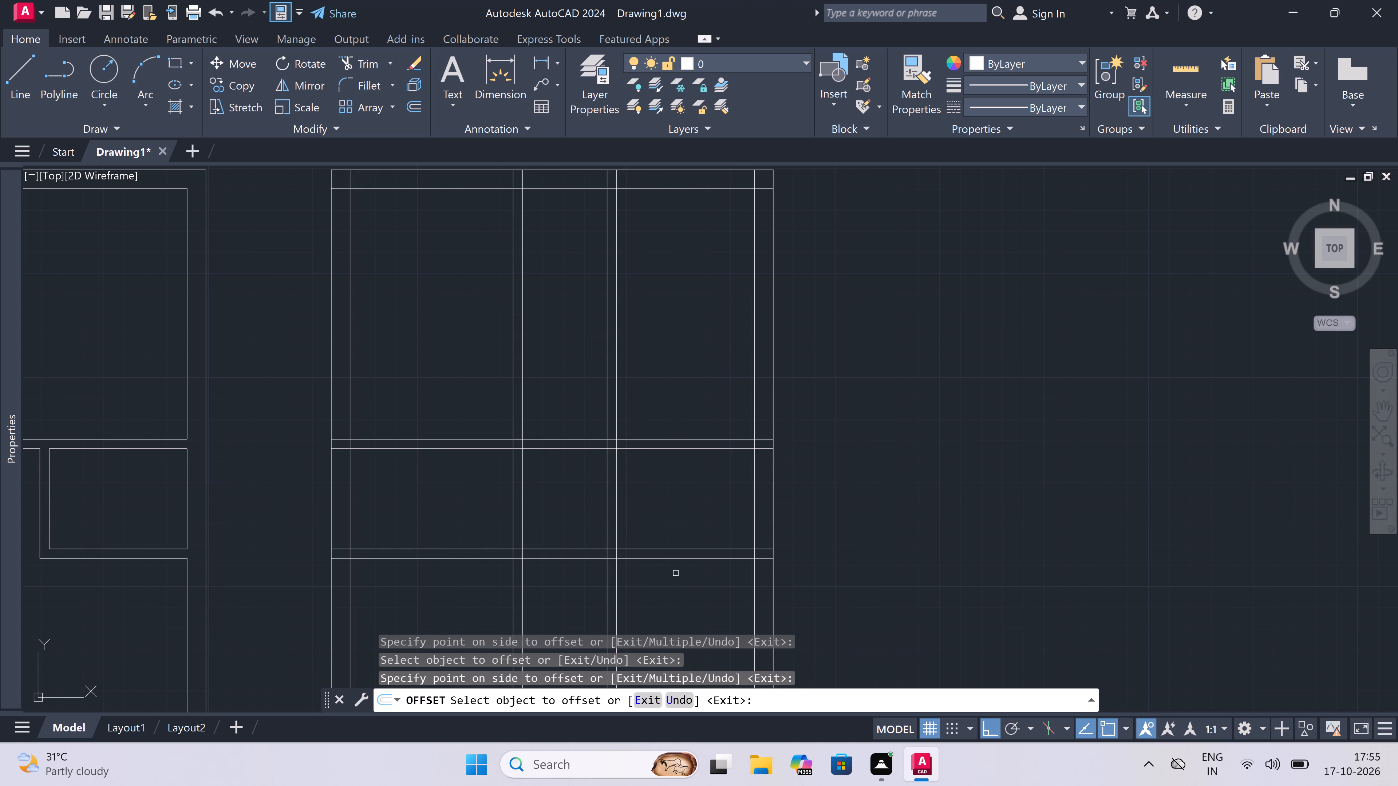
{"action": "key", "text": "Escape"}
Trim the line pieces inside the second block's top exterior wall, including the overlaps at both upper corners.
{"action": "type", "text": "tr"}
{"action": "key", "text": "space"}
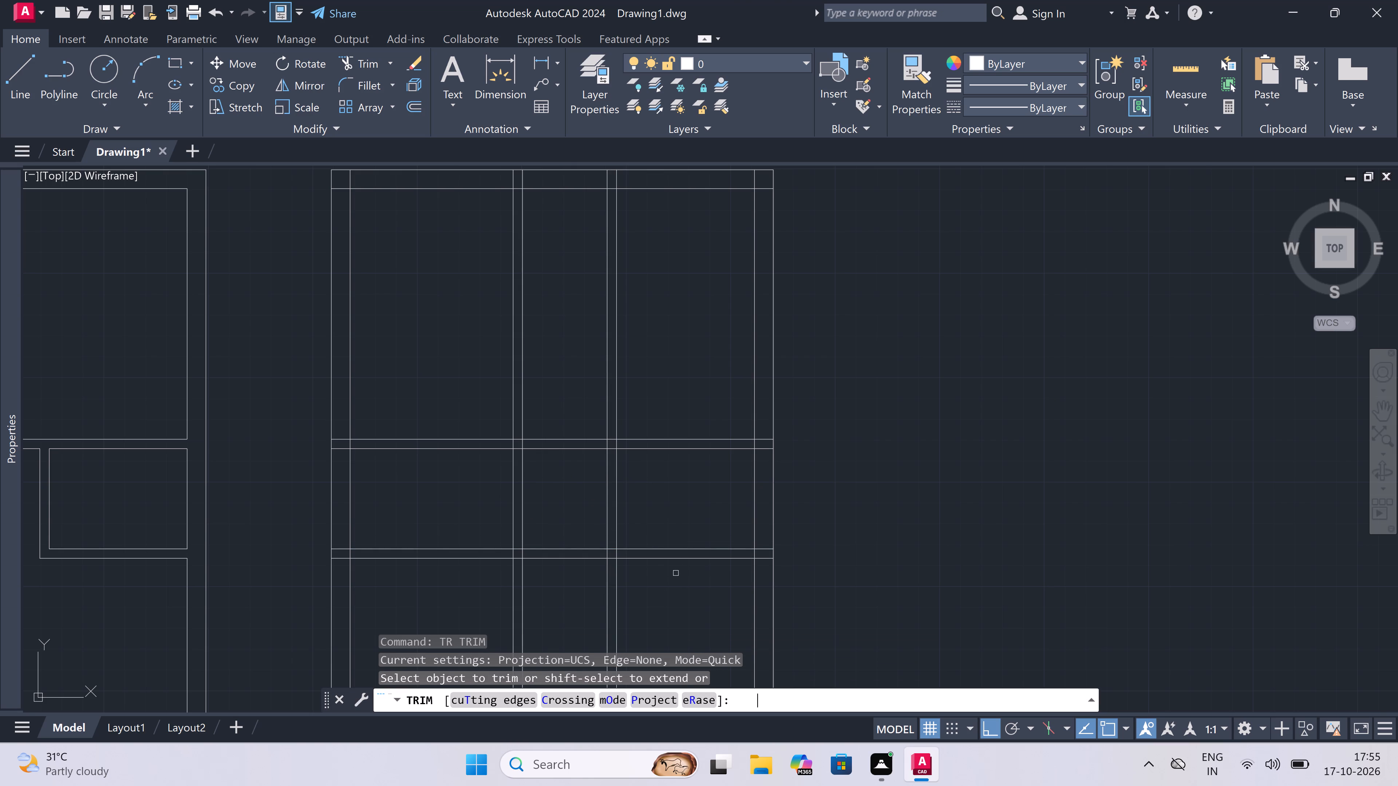
{"action": "scroll", "coordinate": [663, 298], "scroll_direction": "down", "scroll_amount": 3}
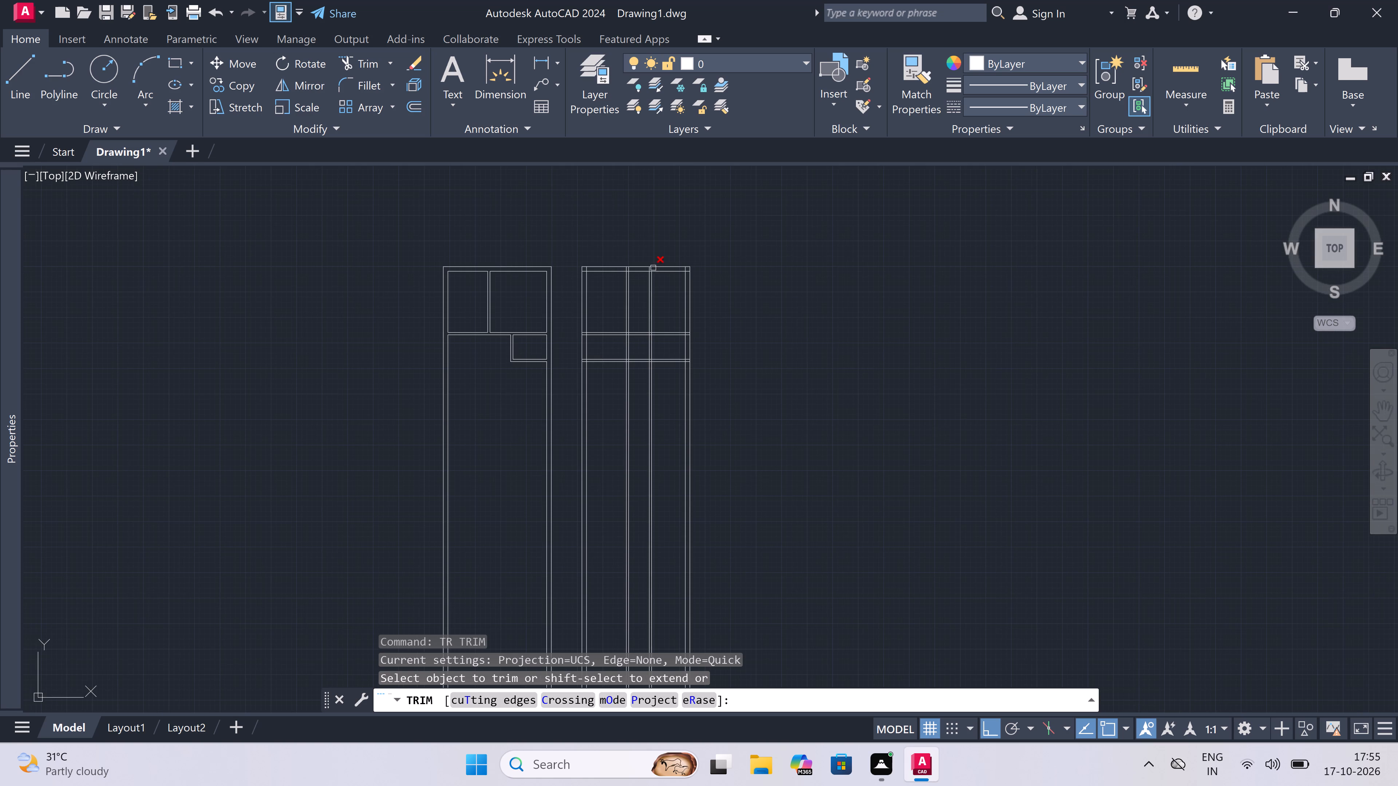
{"action": "scroll", "coordinate": [652, 259], "scroll_direction": "up", "scroll_amount": 4}
{"action": "scroll", "coordinate": [631, 285], "scroll_direction": "up", "scroll_amount": 2}
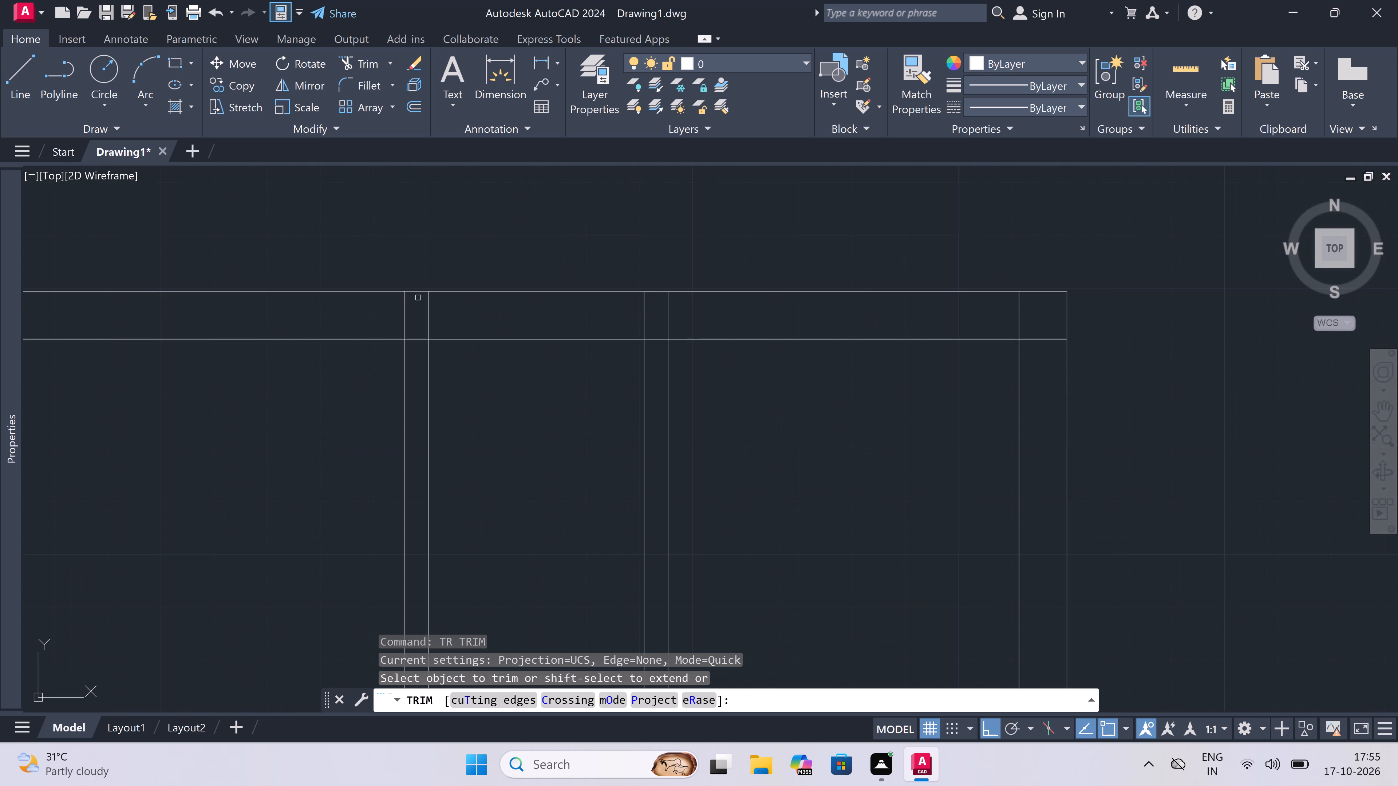
{"action": "scroll", "coordinate": [223, 325], "scroll_direction": "down", "scroll_amount": 3}
{"action": "scroll", "coordinate": [162, 319], "scroll_direction": "up", "scroll_amount": 3}
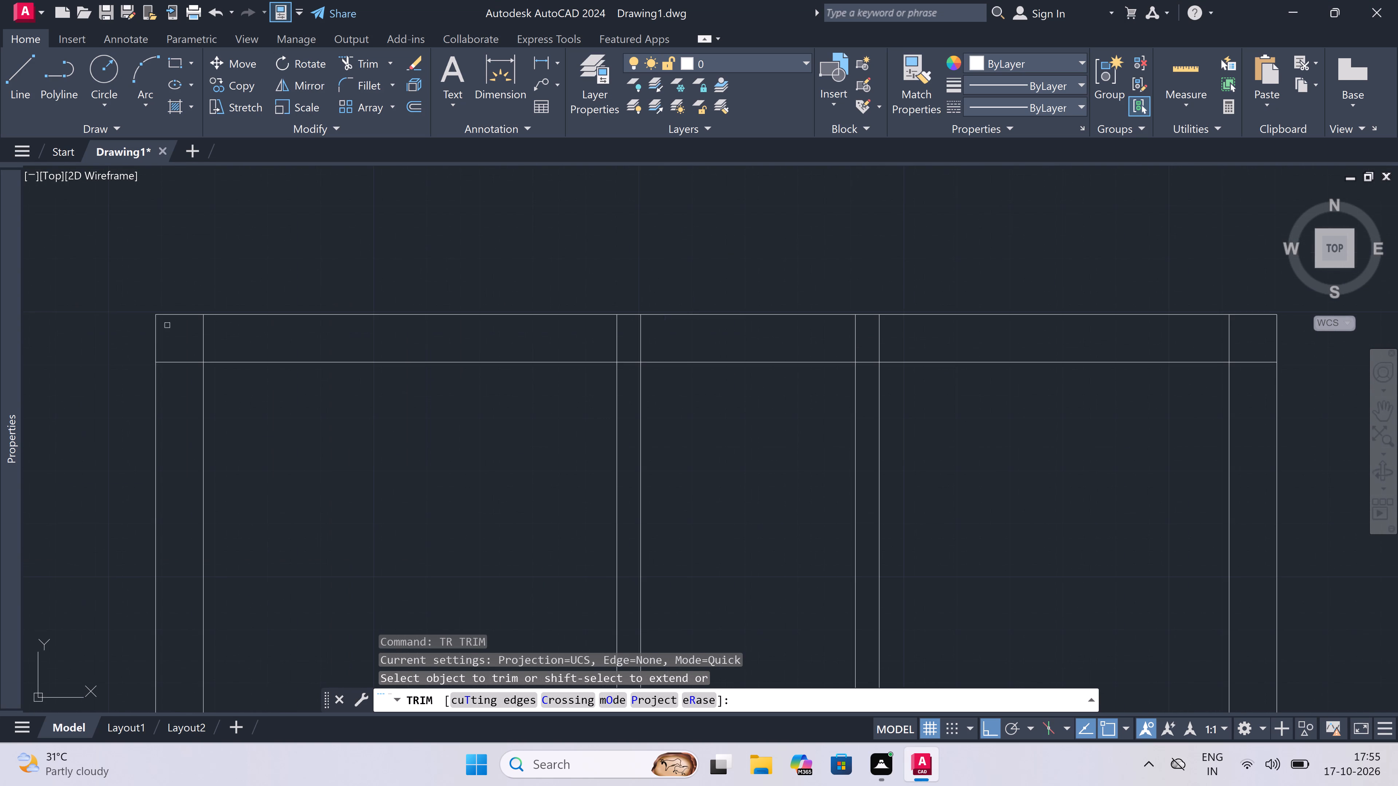
{"action": "left_click", "coordinate": [173, 333]}
{"action": "left_click", "coordinate": [168, 389]}
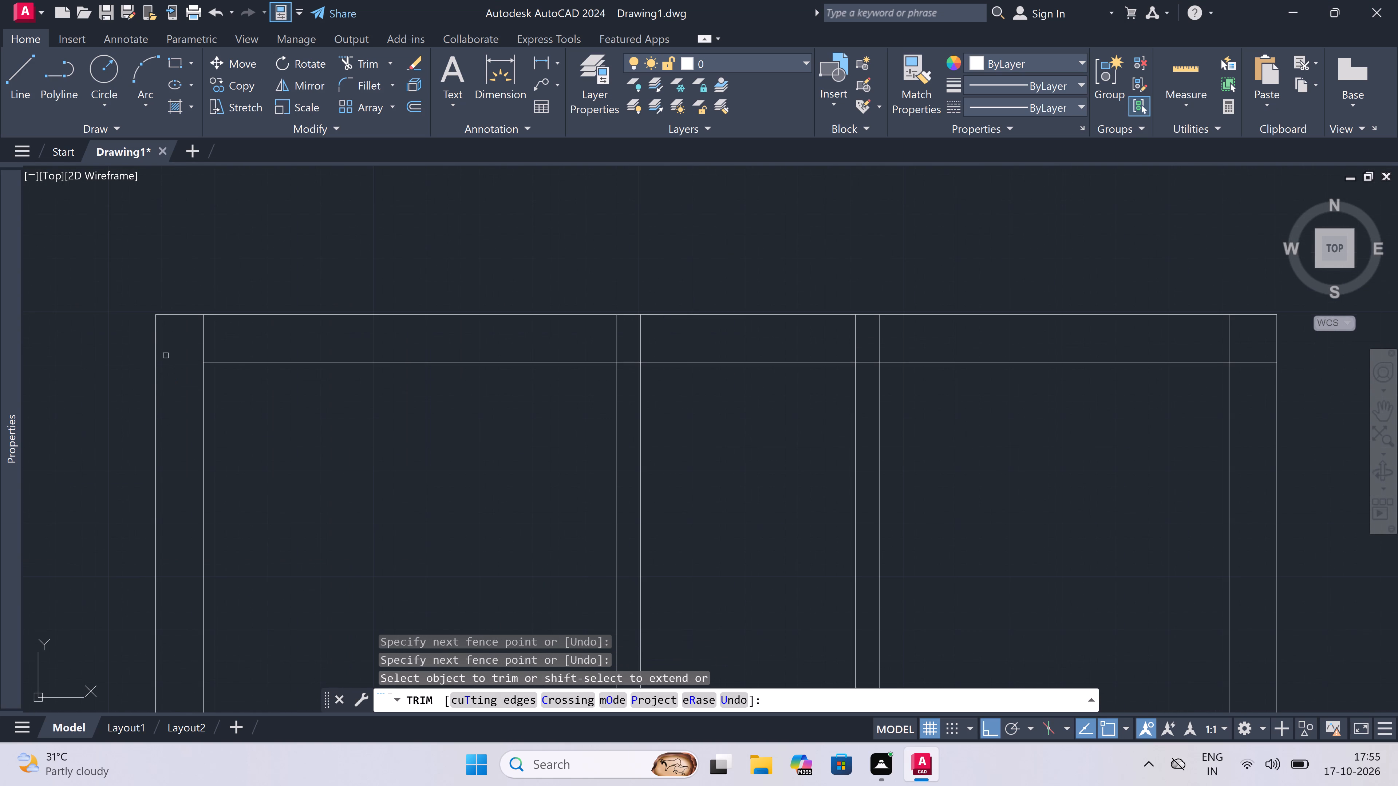
{"action": "left_click", "coordinate": [171, 341]}
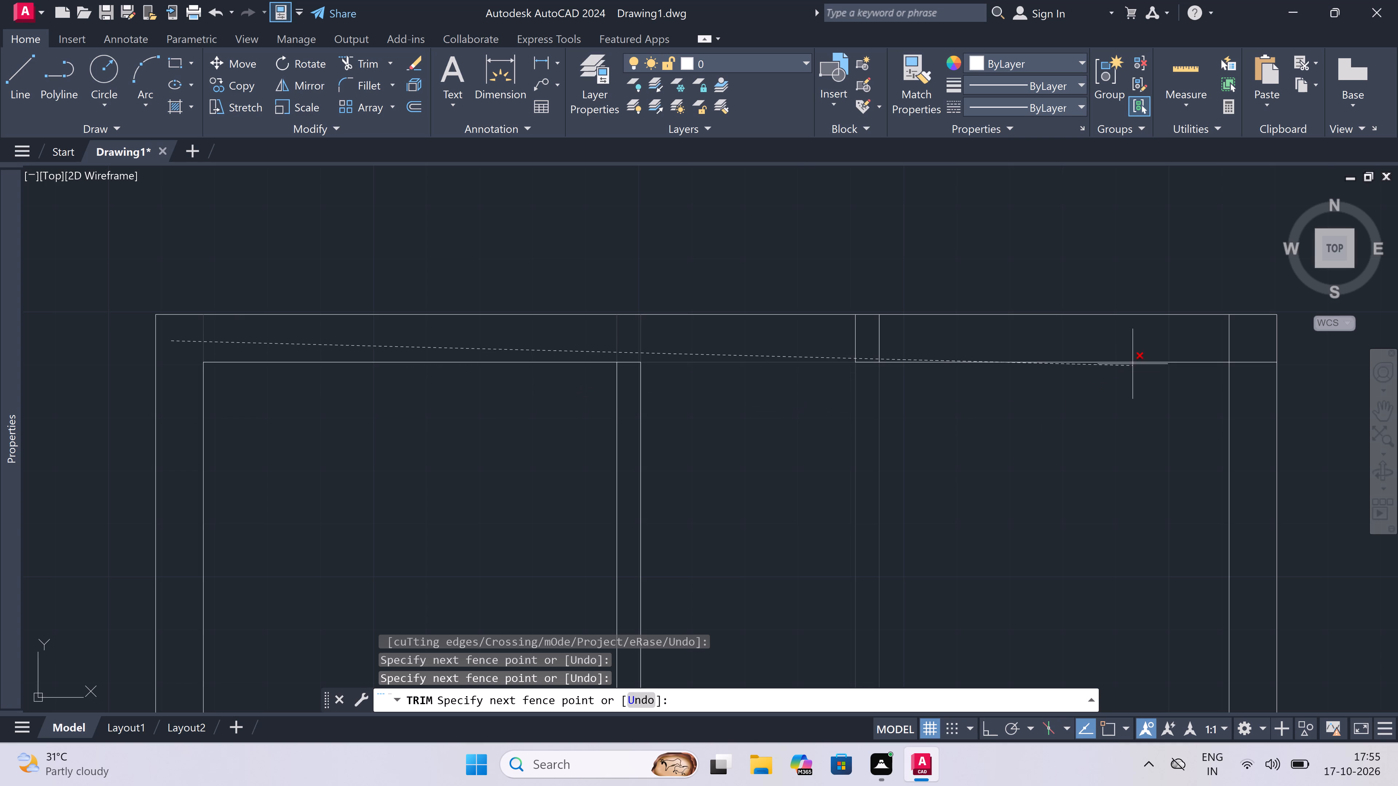
{"action": "left_click", "coordinate": [1252, 337]}
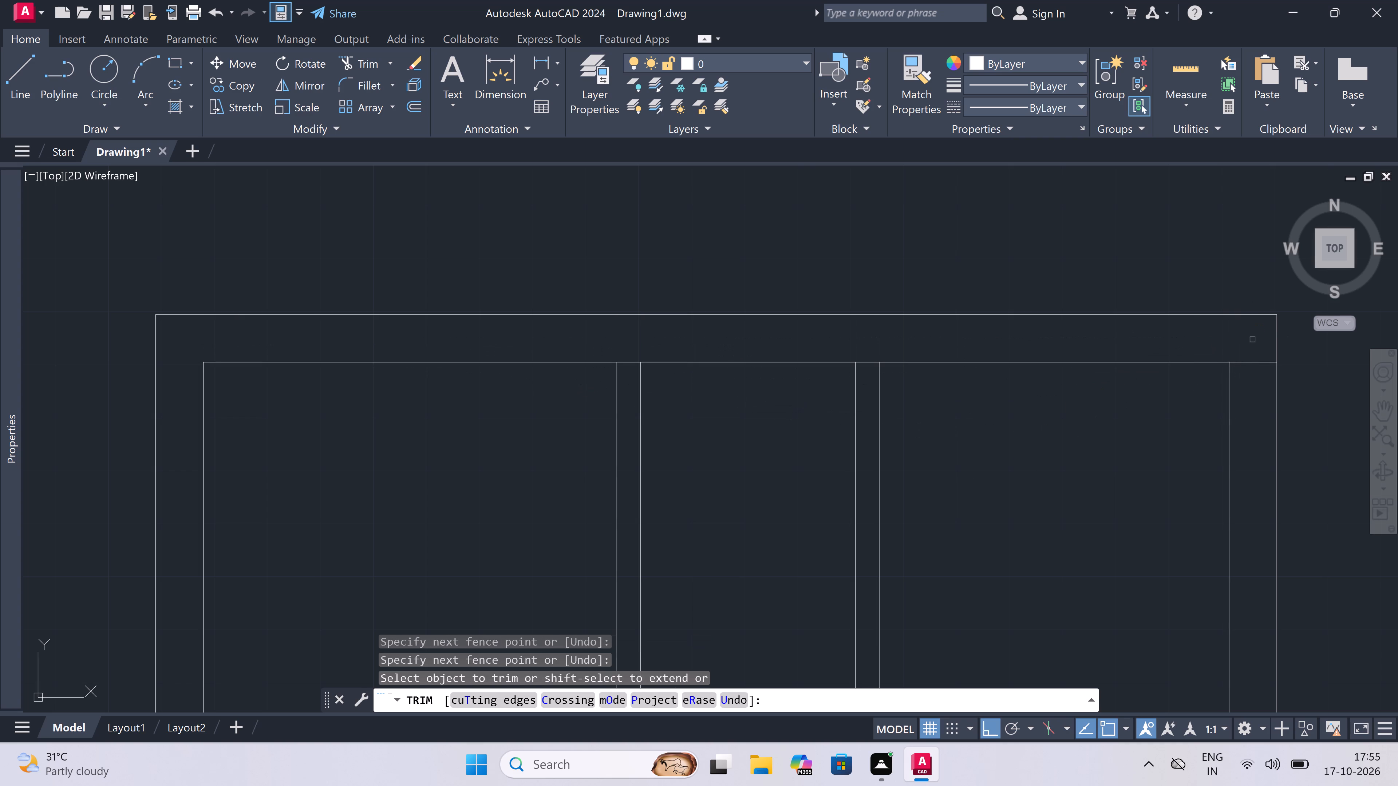
{"action": "left_click", "coordinate": [1253, 340]}
{"action": "left_click", "coordinate": [1256, 399]}
Trim the ends of both horizontal partitions inside the second block's right exterior wall.
{"action": "scroll", "coordinate": [861, 362], "scroll_direction": "up", "scroll_amount": 1}
{"action": "scroll", "coordinate": [776, 376], "scroll_direction": "down", "scroll_amount": 2}
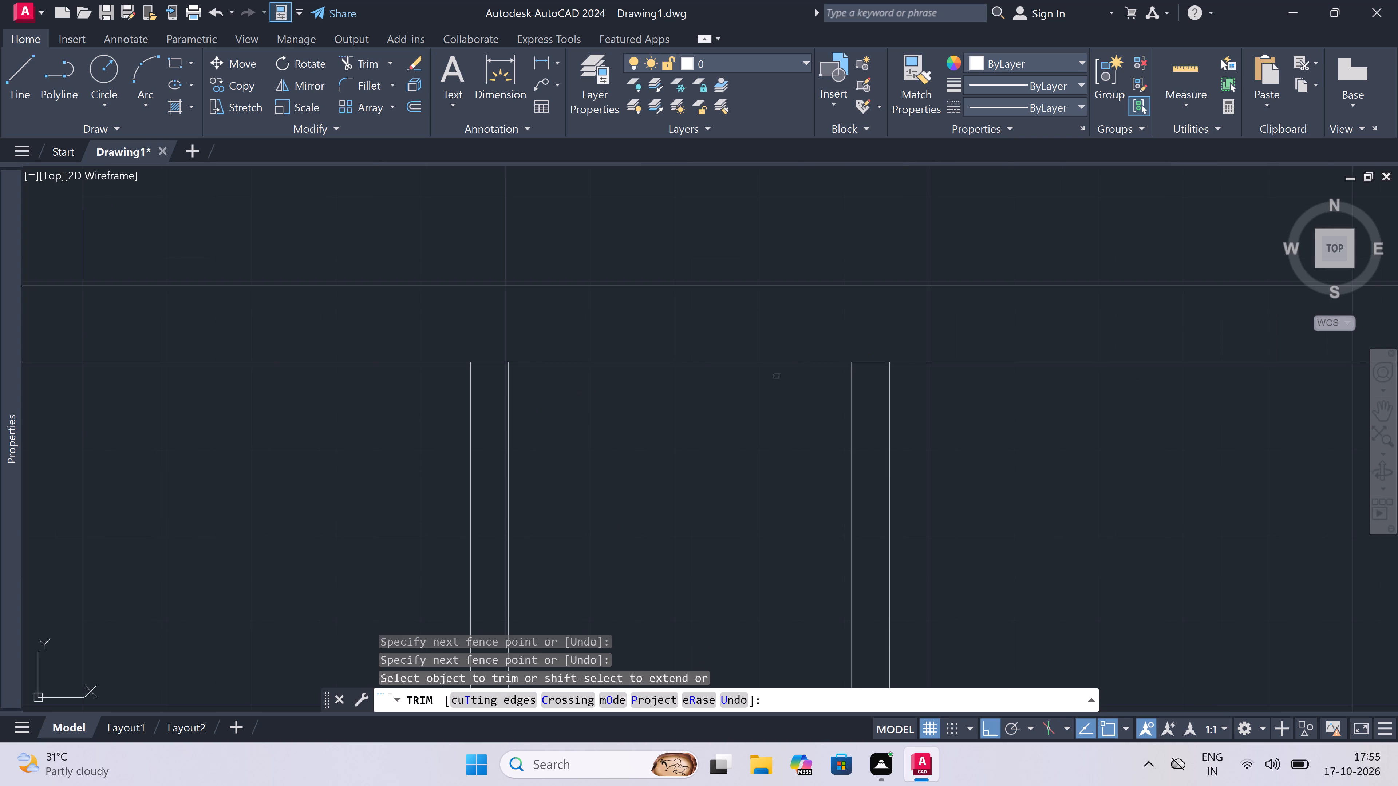
{"action": "scroll", "coordinate": [753, 436], "scroll_direction": "down", "scroll_amount": 3}
{"action": "scroll", "coordinate": [761, 532], "scroll_direction": "up", "scroll_amount": 2}
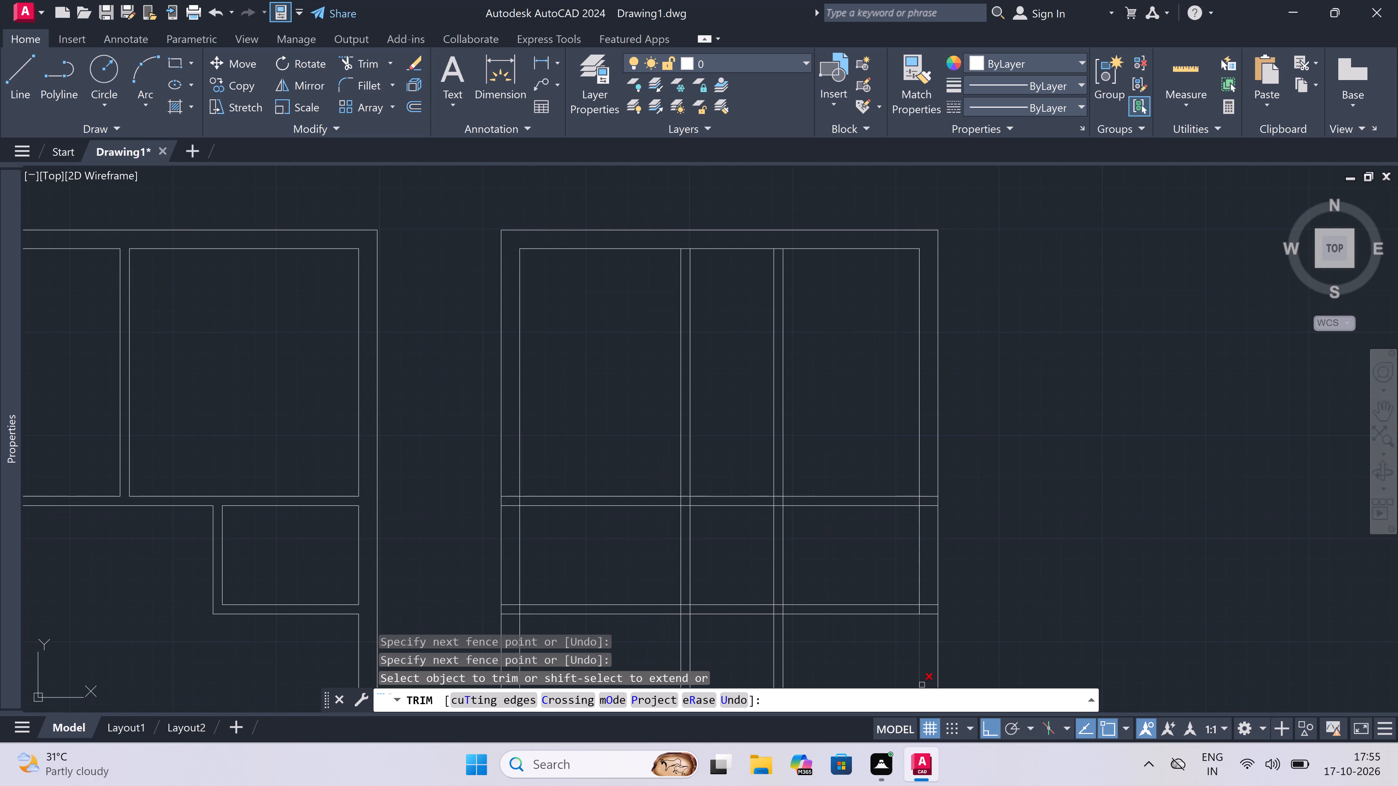
{"action": "left_click", "coordinate": [926, 627]}
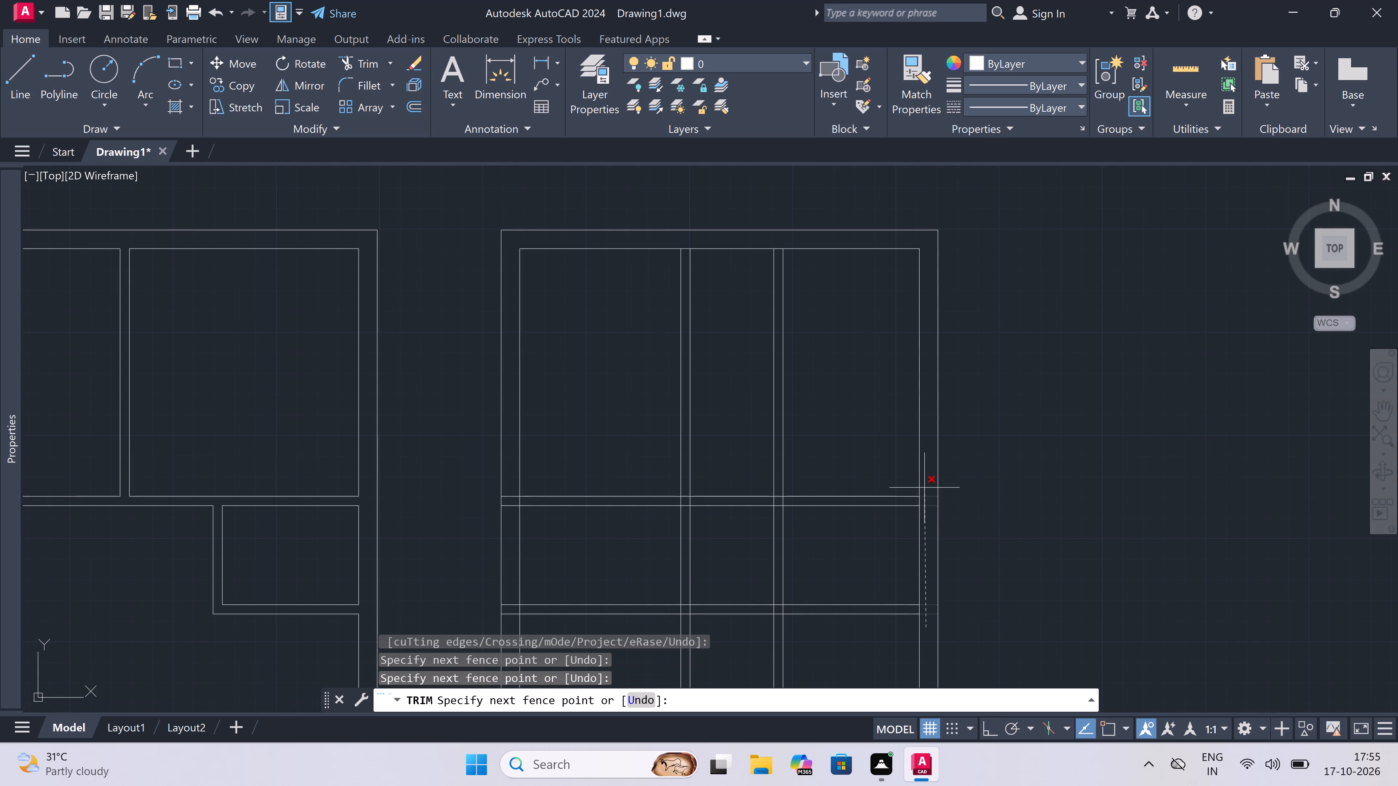
{"action": "left_click", "coordinate": [924, 487]}
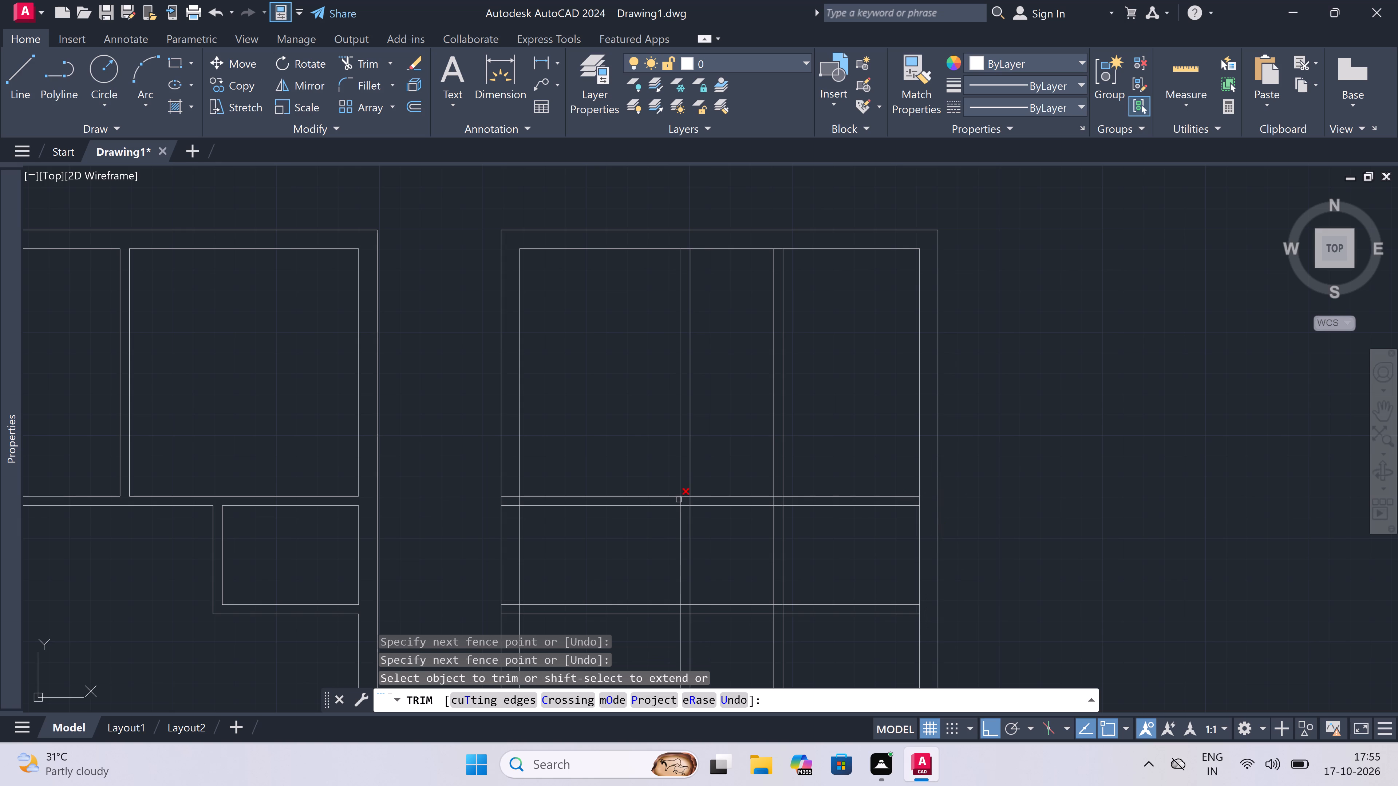
Trim the second block's old central partition lines between the two horizontal partitions and above the upper one.
{"action": "left_click", "coordinate": [671, 535]}
{"action": "left_click", "coordinate": [742, 545]}
{"action": "left_click_drag", "start_coordinate": [674, 460], "coordinate": [677, 460]}
{"action": "left_click", "coordinate": [705, 456]}
Trim the second block's lower horizontal partition left of the new vertical partition and the old central partition lines below it.
{"action": "scroll", "coordinate": [705, 456], "scroll_direction": "down", "scroll_amount": 1}
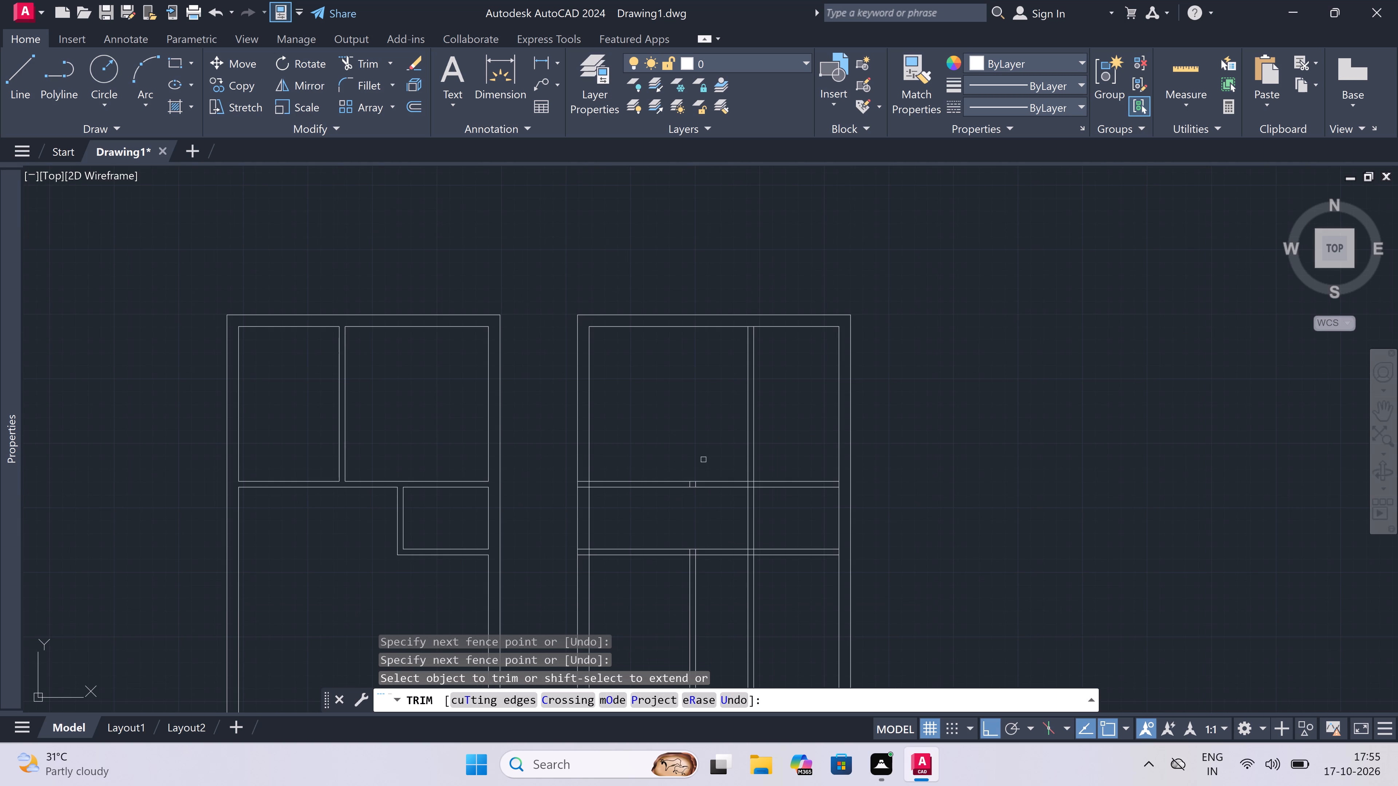
{"action": "left_click", "coordinate": [679, 539]}
{"action": "left_click", "coordinate": [662, 569]}
{"action": "left_click_drag", "start_coordinate": [682, 593], "coordinate": [686, 591]}
{"action": "left_click", "coordinate": [739, 542]}
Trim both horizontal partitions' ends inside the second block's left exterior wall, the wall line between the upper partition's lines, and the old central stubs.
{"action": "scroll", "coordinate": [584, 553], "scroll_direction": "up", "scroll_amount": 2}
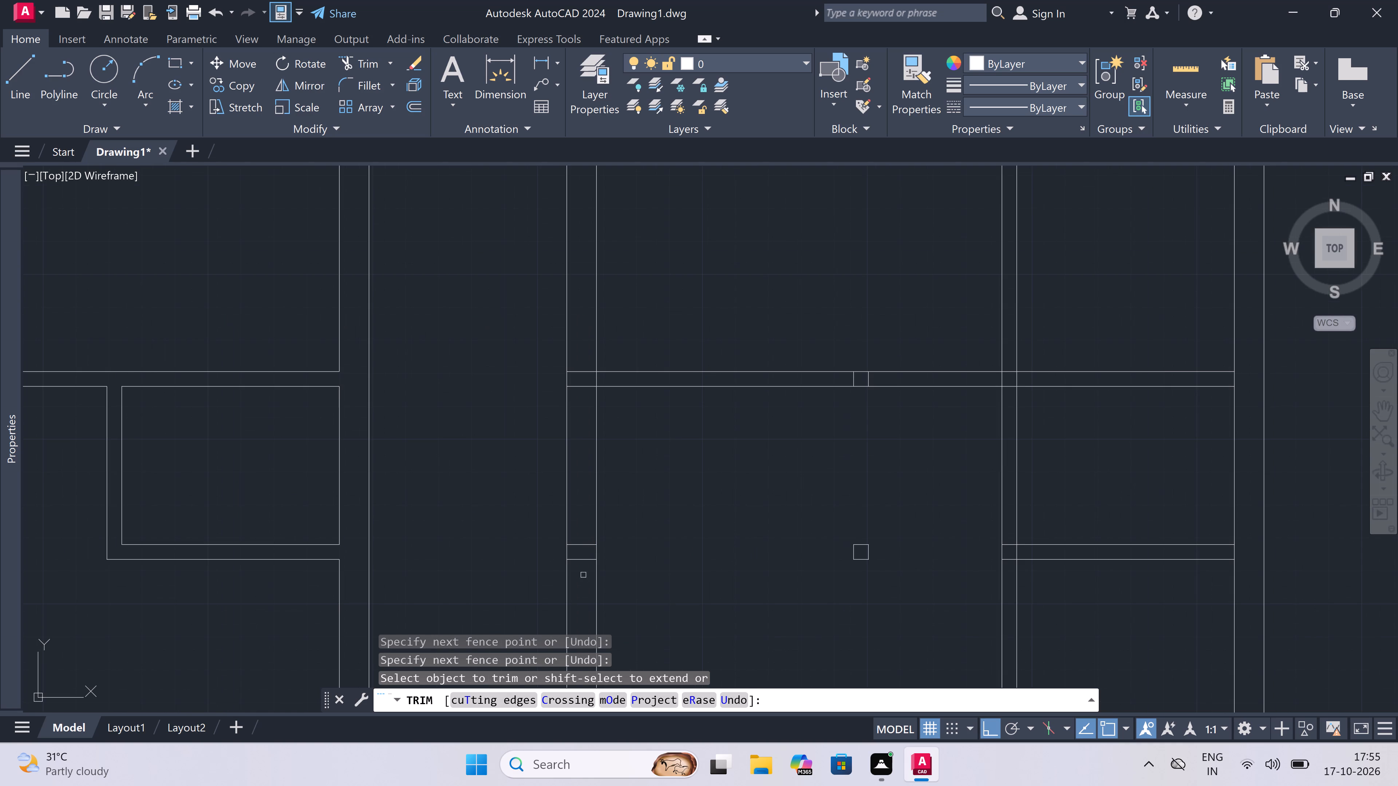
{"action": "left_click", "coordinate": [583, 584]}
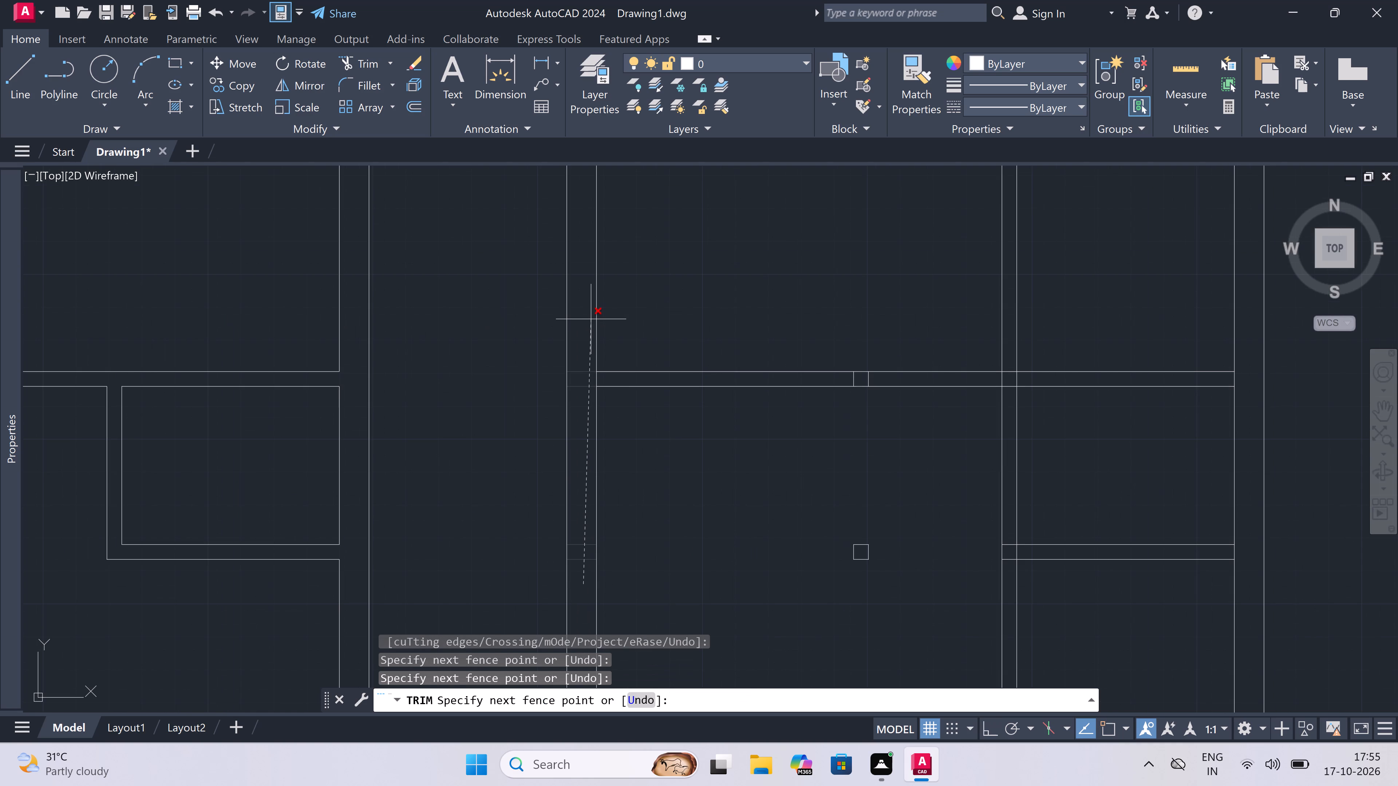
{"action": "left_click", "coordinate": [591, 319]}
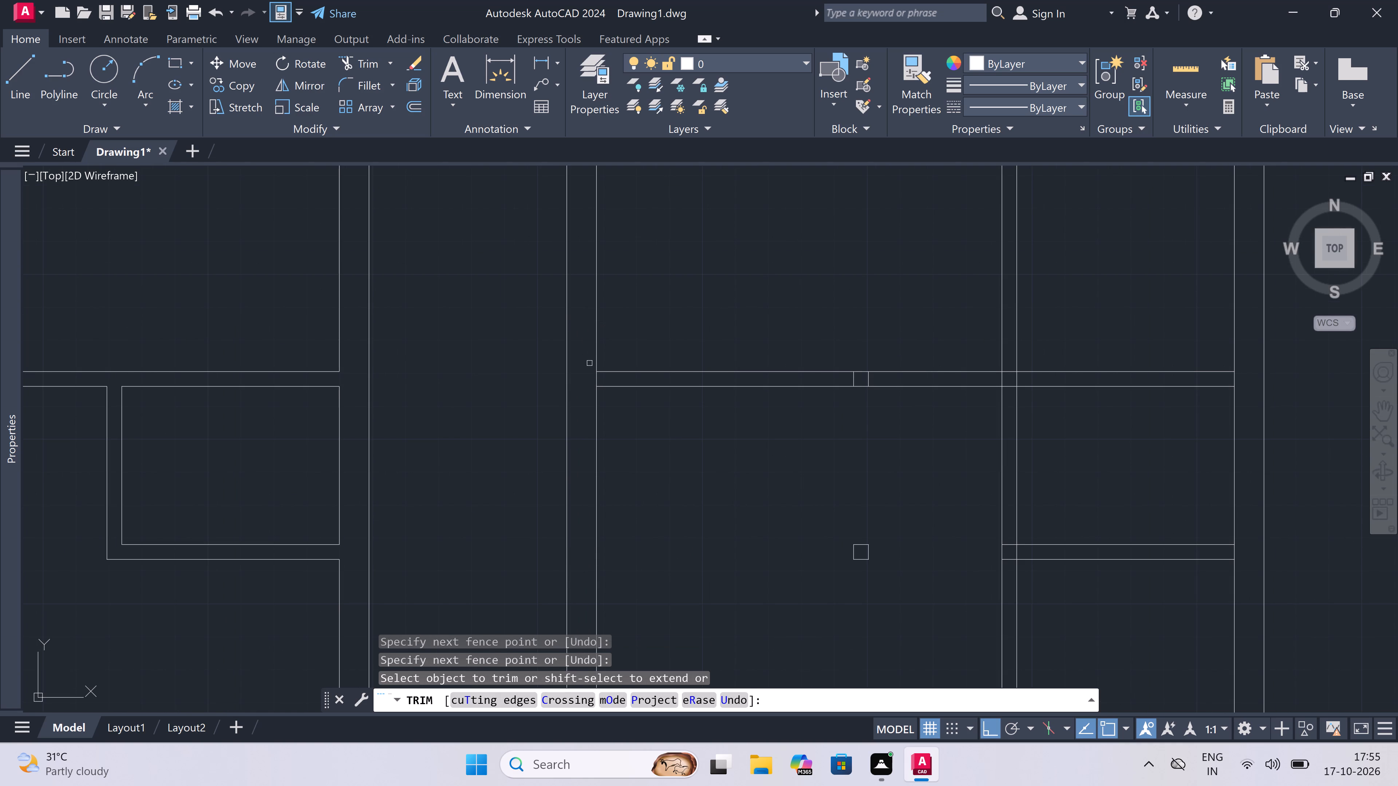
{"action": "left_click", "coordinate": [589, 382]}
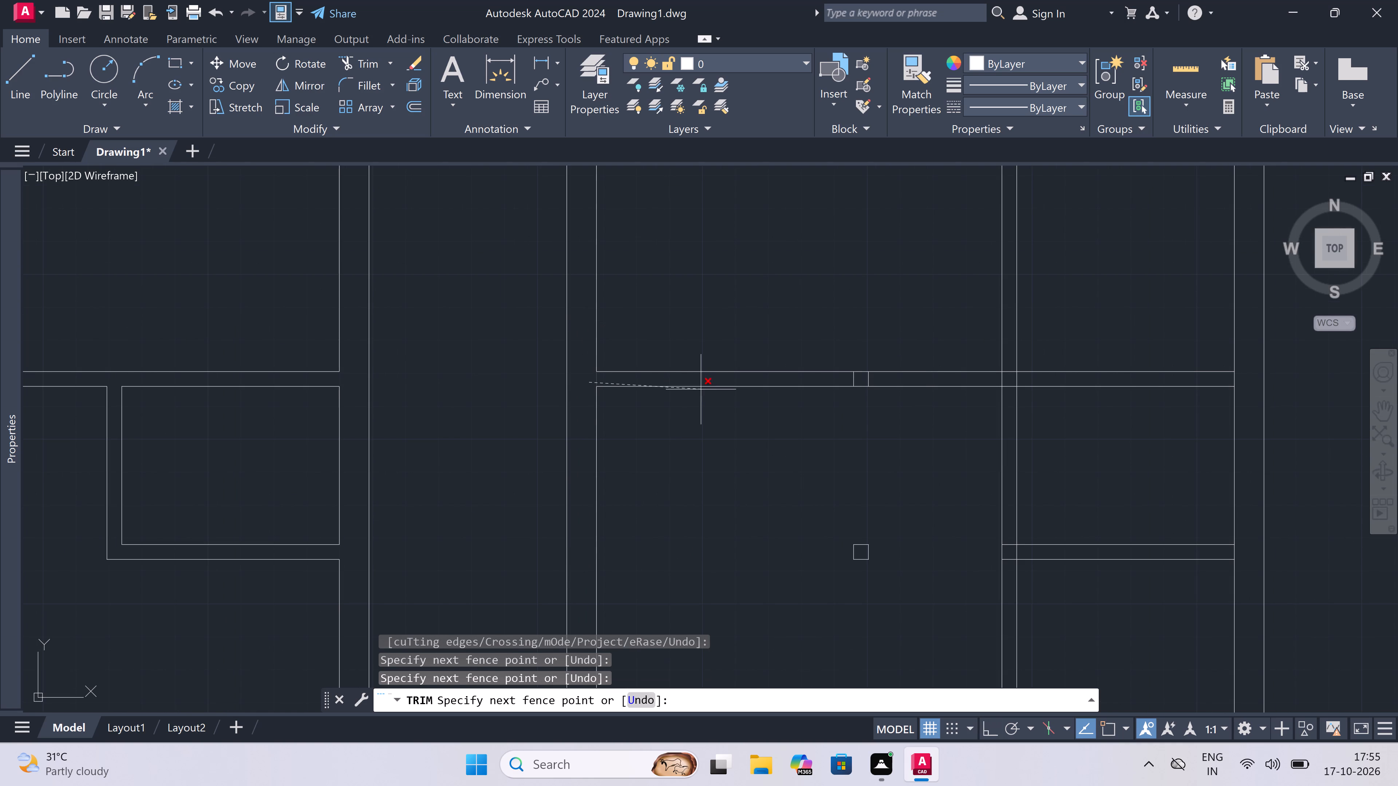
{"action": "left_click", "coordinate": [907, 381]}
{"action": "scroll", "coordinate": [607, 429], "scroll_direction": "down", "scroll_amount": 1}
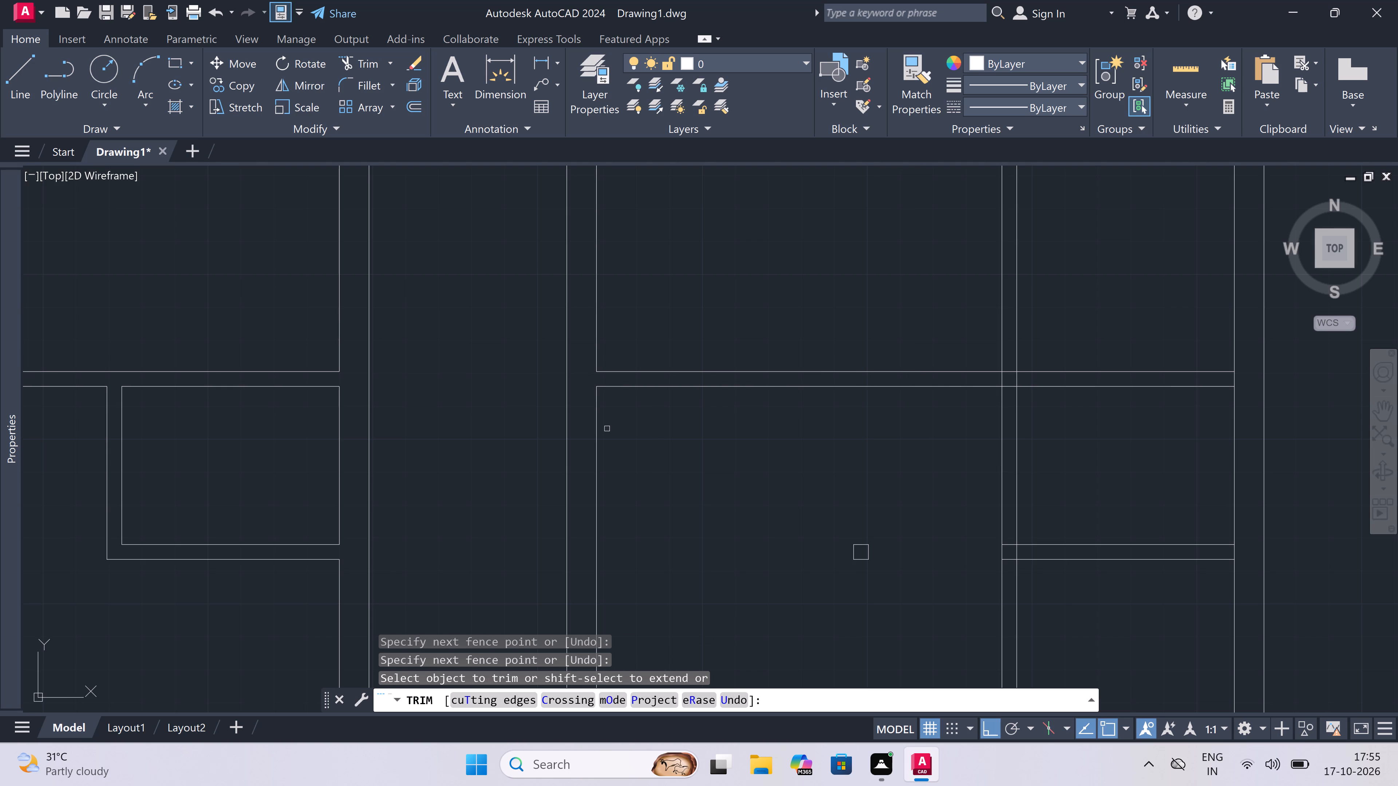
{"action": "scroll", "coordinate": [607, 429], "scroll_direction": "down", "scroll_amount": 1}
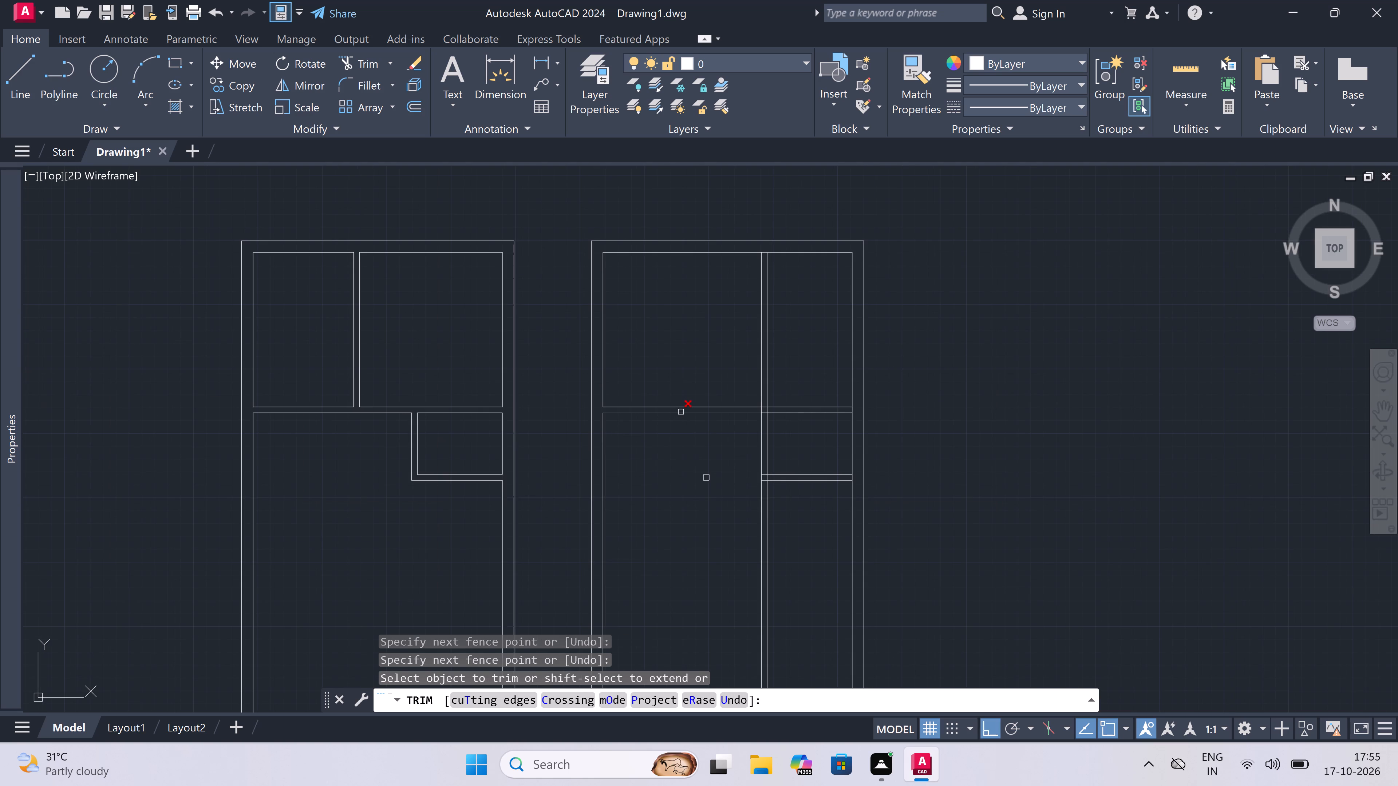
Undo the recent trims in the second block back to the intact lower horizontal partition and the central partition above and below.
{"action": "key", "text": "ctrl+z"}
{"action": "key", "text": "ctrl+z"}
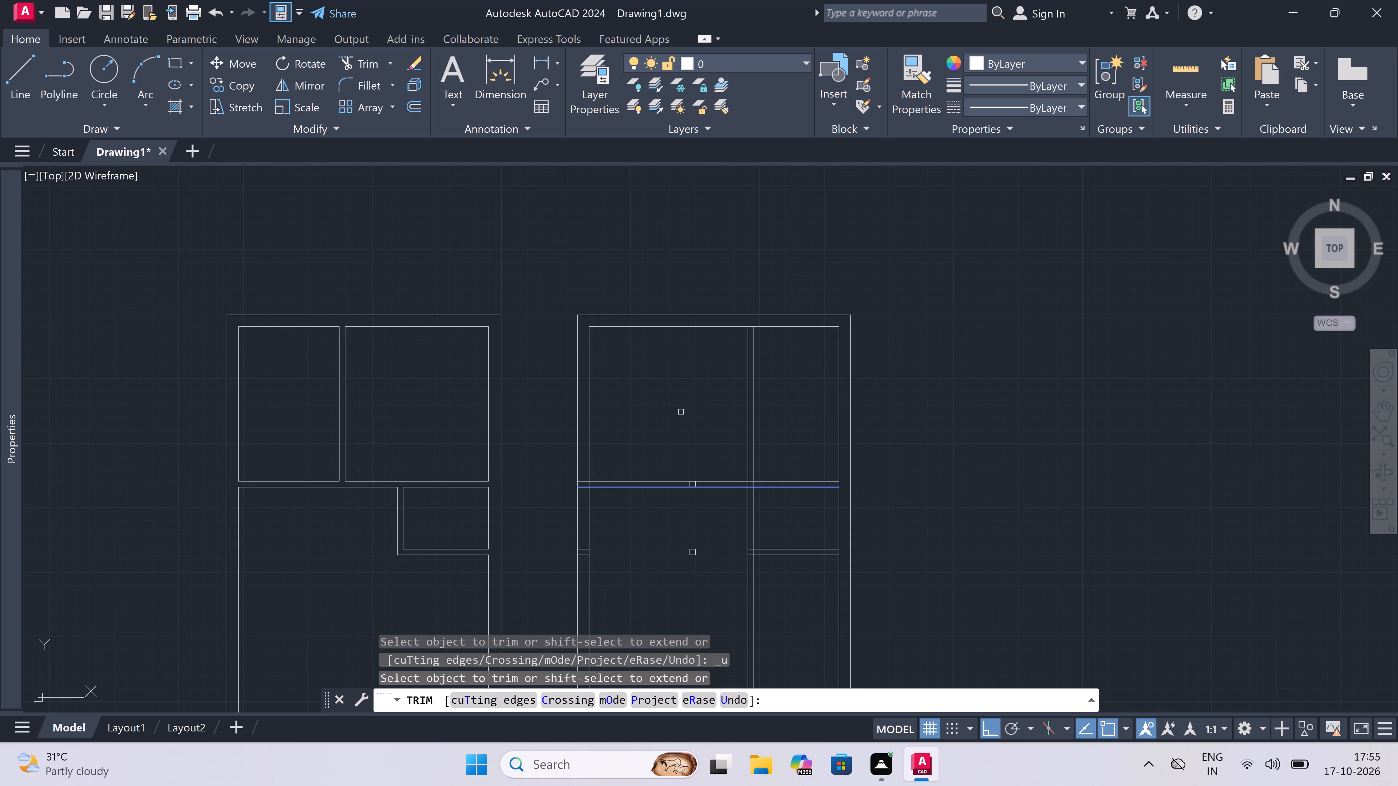
{"action": "key", "text": "ctrl+z"}
{"action": "key", "text": "ctrl+z"}
{"action": "key", "text": "ctrl+z"}
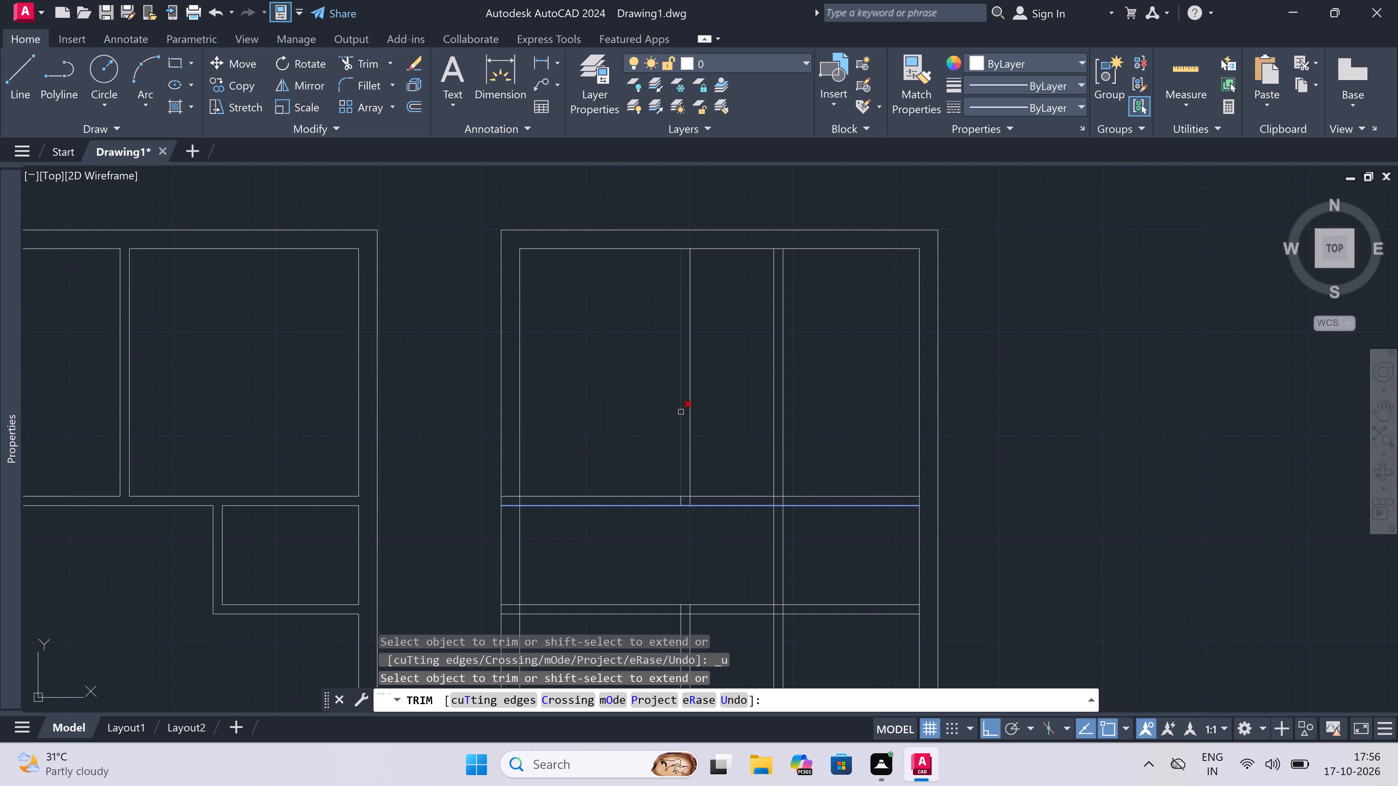
{"action": "scroll", "coordinate": [605, 437], "scroll_direction": "down", "scroll_amount": 2}
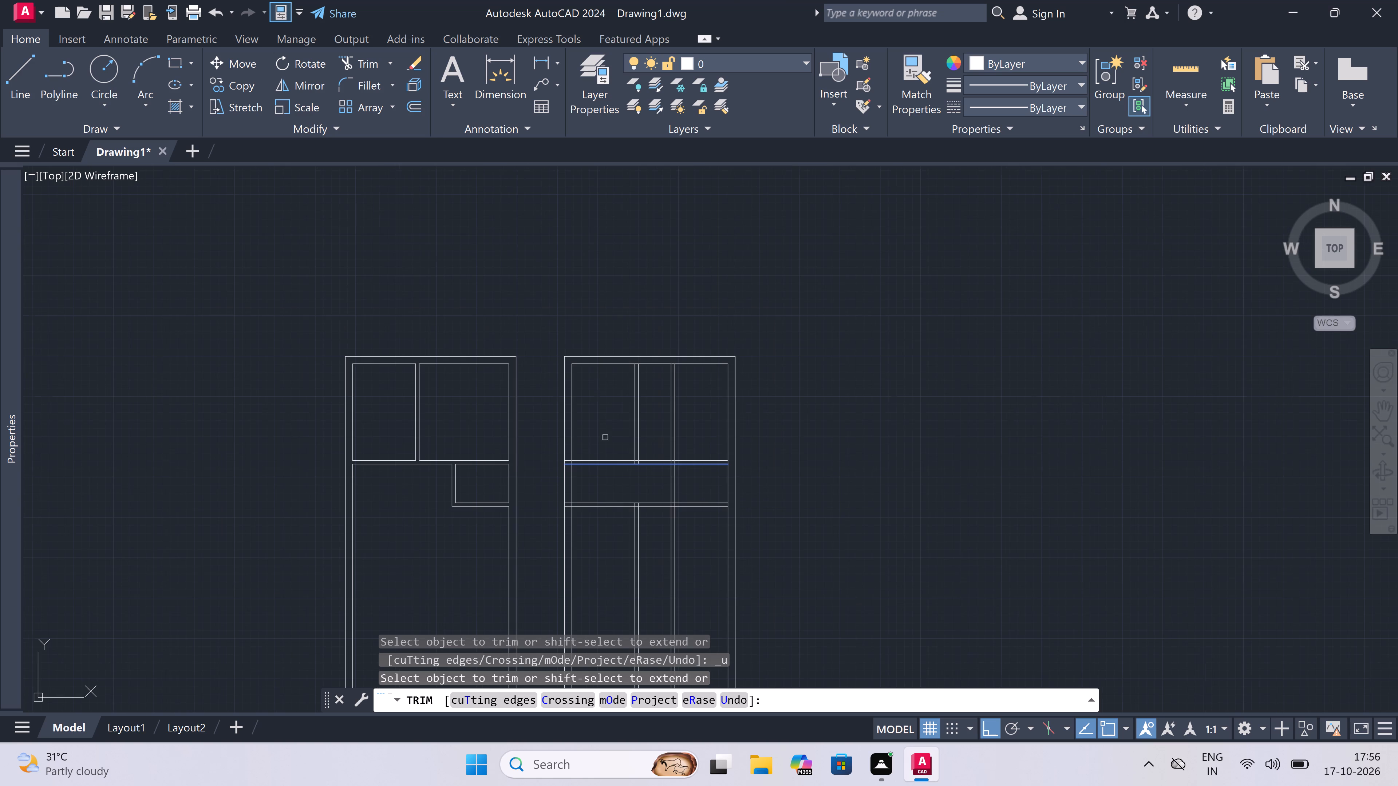
Trim the second block's new vertical partition above the upper horizontal partition, and the lower horizontal partition between the two vertical partitions.
{"action": "scroll", "coordinate": [686, 432], "scroll_direction": "up", "scroll_amount": 1}
{"action": "left_click", "coordinate": [687, 431]}
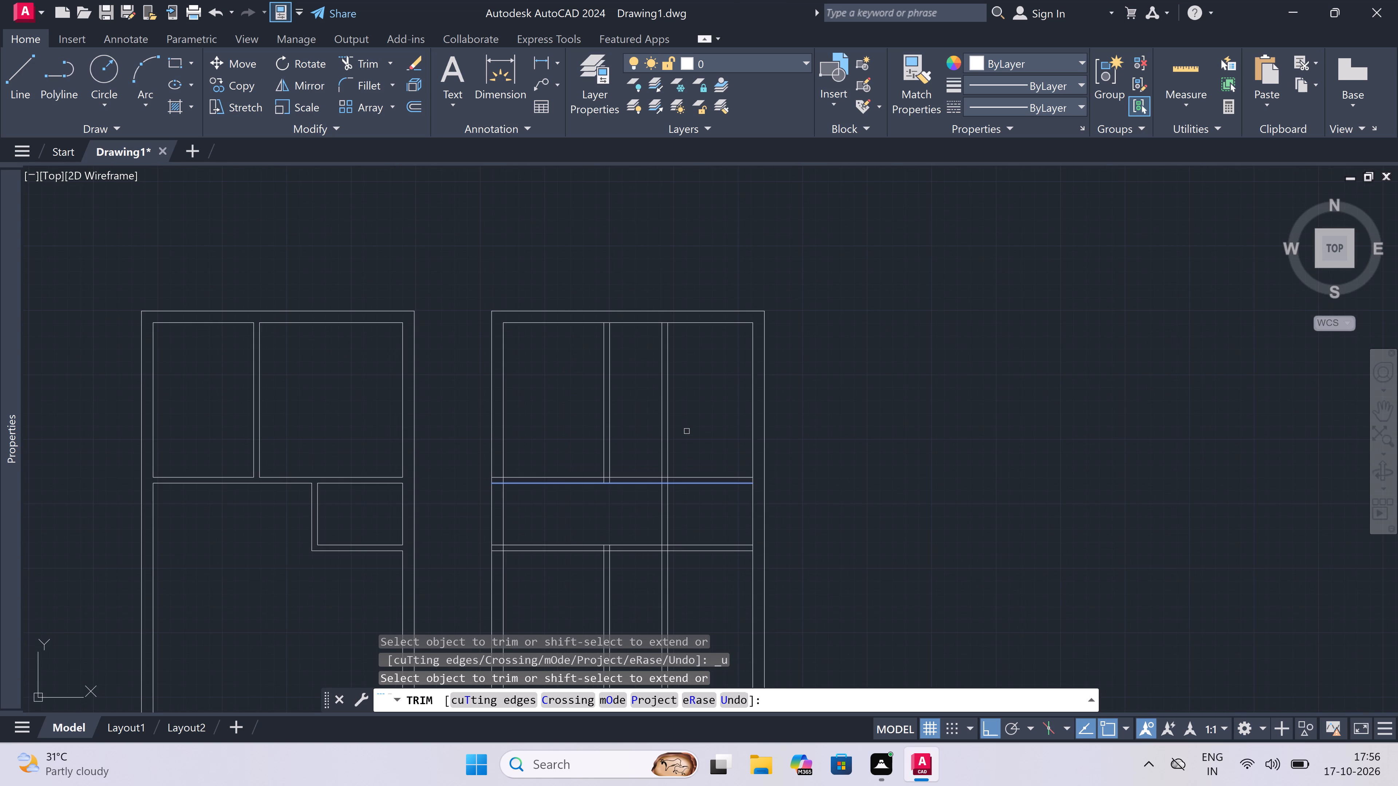
{"action": "left_click", "coordinate": [632, 429]}
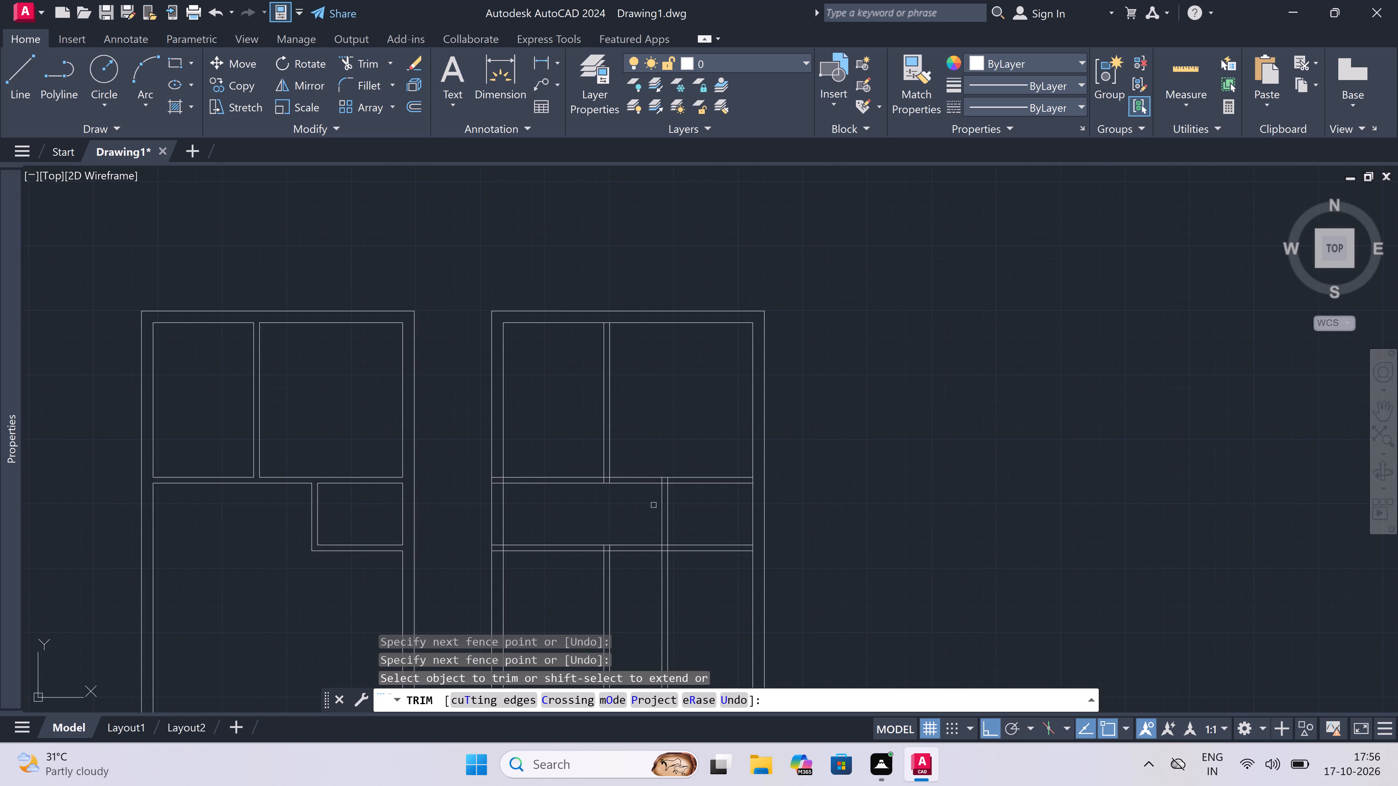
{"action": "left_click", "coordinate": [638, 520]}
{"action": "left_click", "coordinate": [637, 588]}
{"action": "scroll", "coordinate": [597, 525], "scroll_direction": "up", "scroll_amount": 1}
{"action": "scroll", "coordinate": [597, 525], "scroll_direction": "down", "scroll_amount": 4}
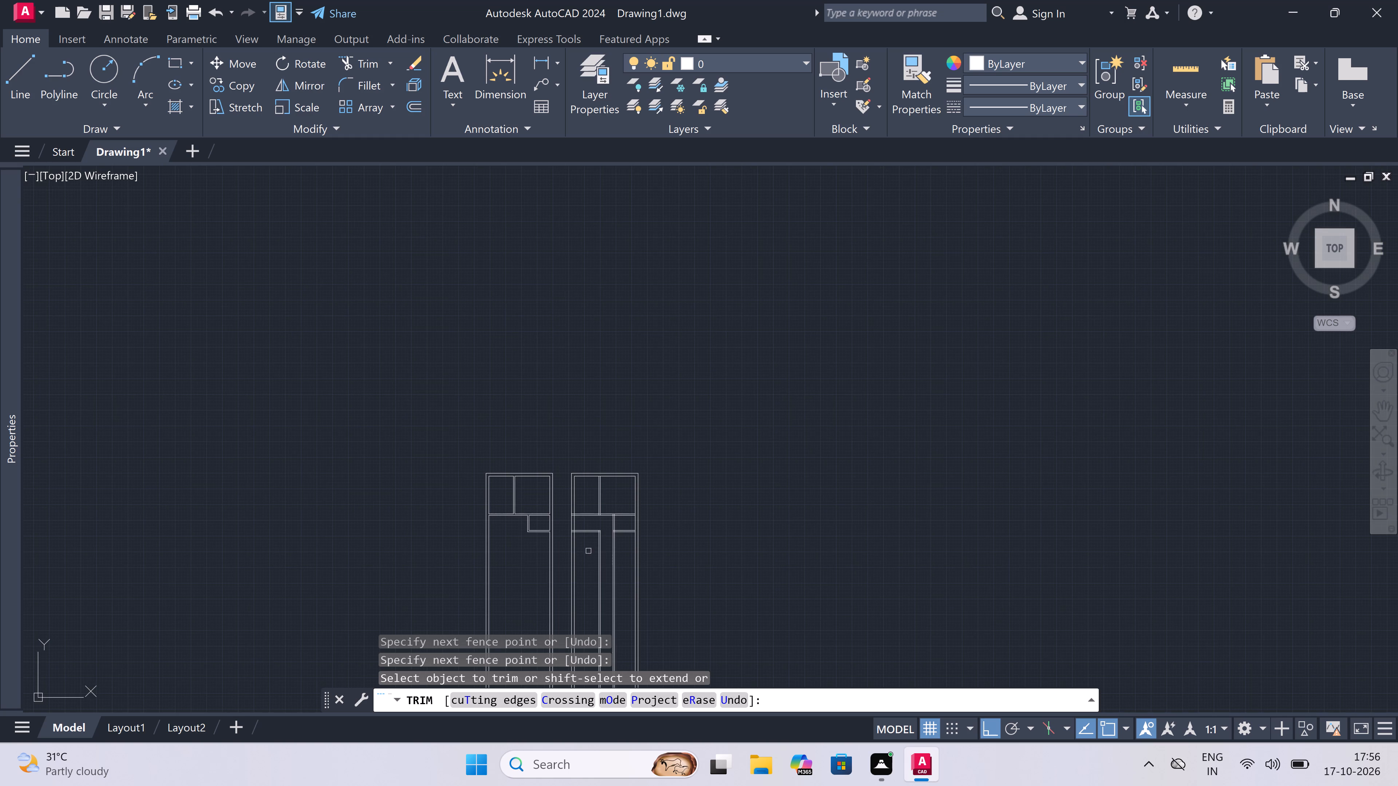
{"action": "scroll", "coordinate": [573, 565], "scroll_direction": "up", "scroll_amount": 3}
{"action": "scroll", "coordinate": [618, 505], "scroll_direction": "up", "scroll_amount": 1}
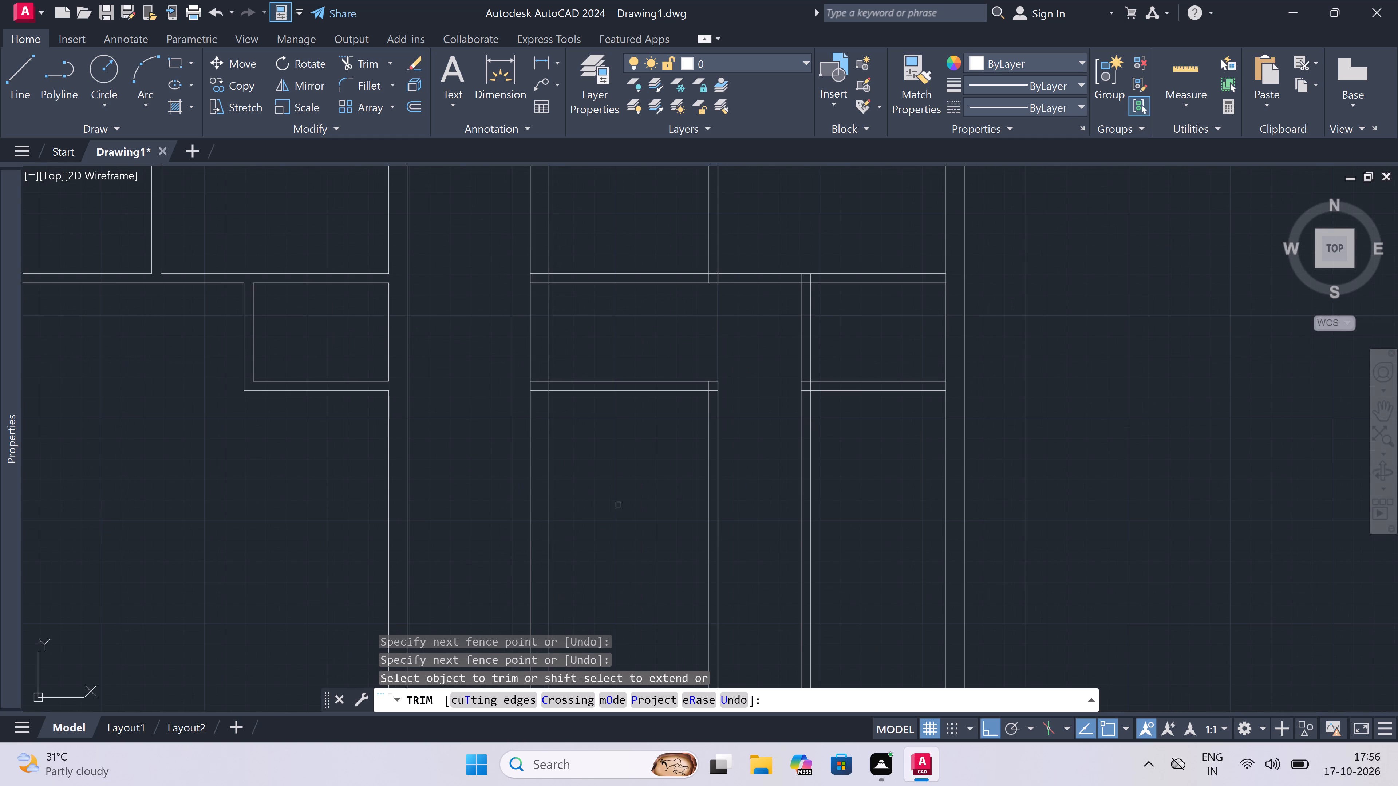
{"action": "key", "text": "Escape"}
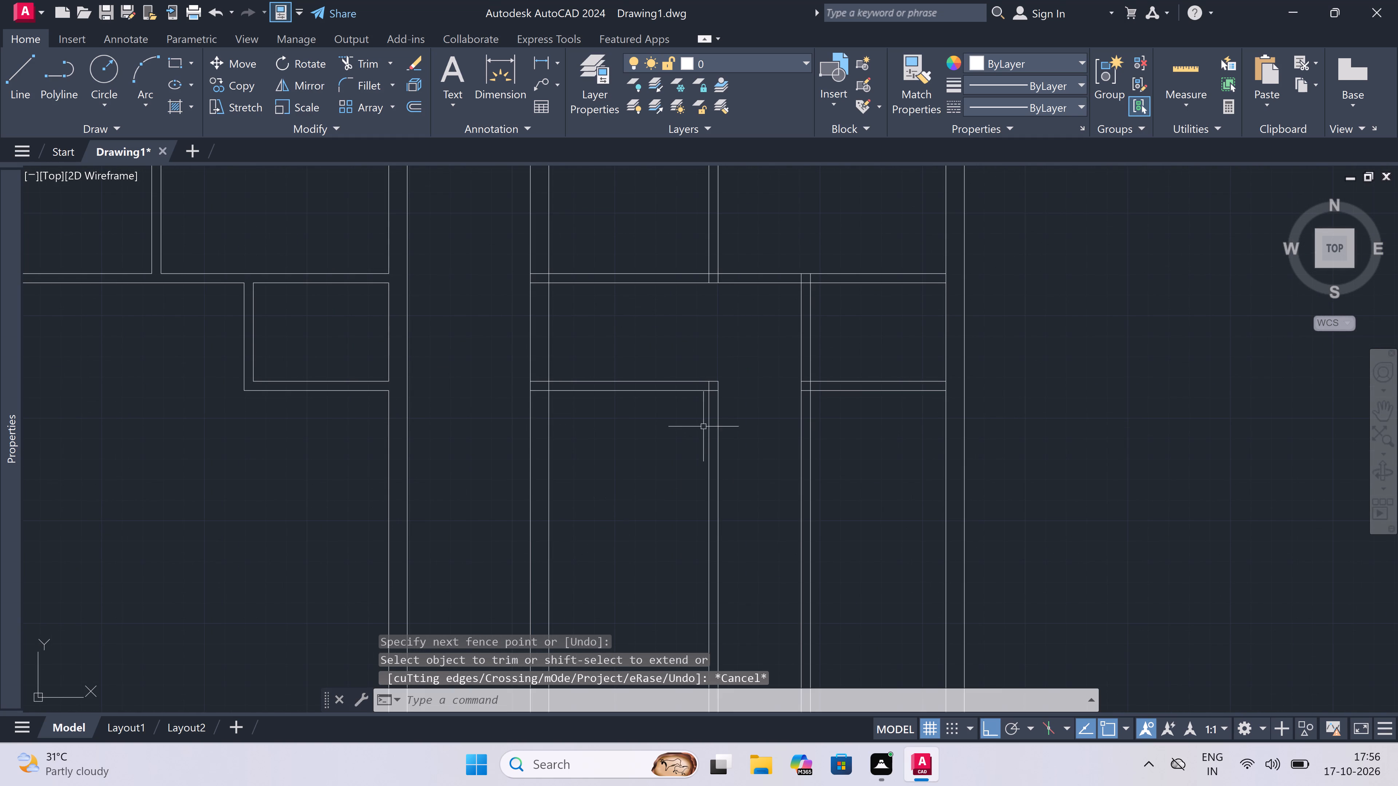
Erase the second block's leftover lower horizontal partition on the left side and the central partition lines below it.
{"action": "double_click", "coordinate": [747, 347]}
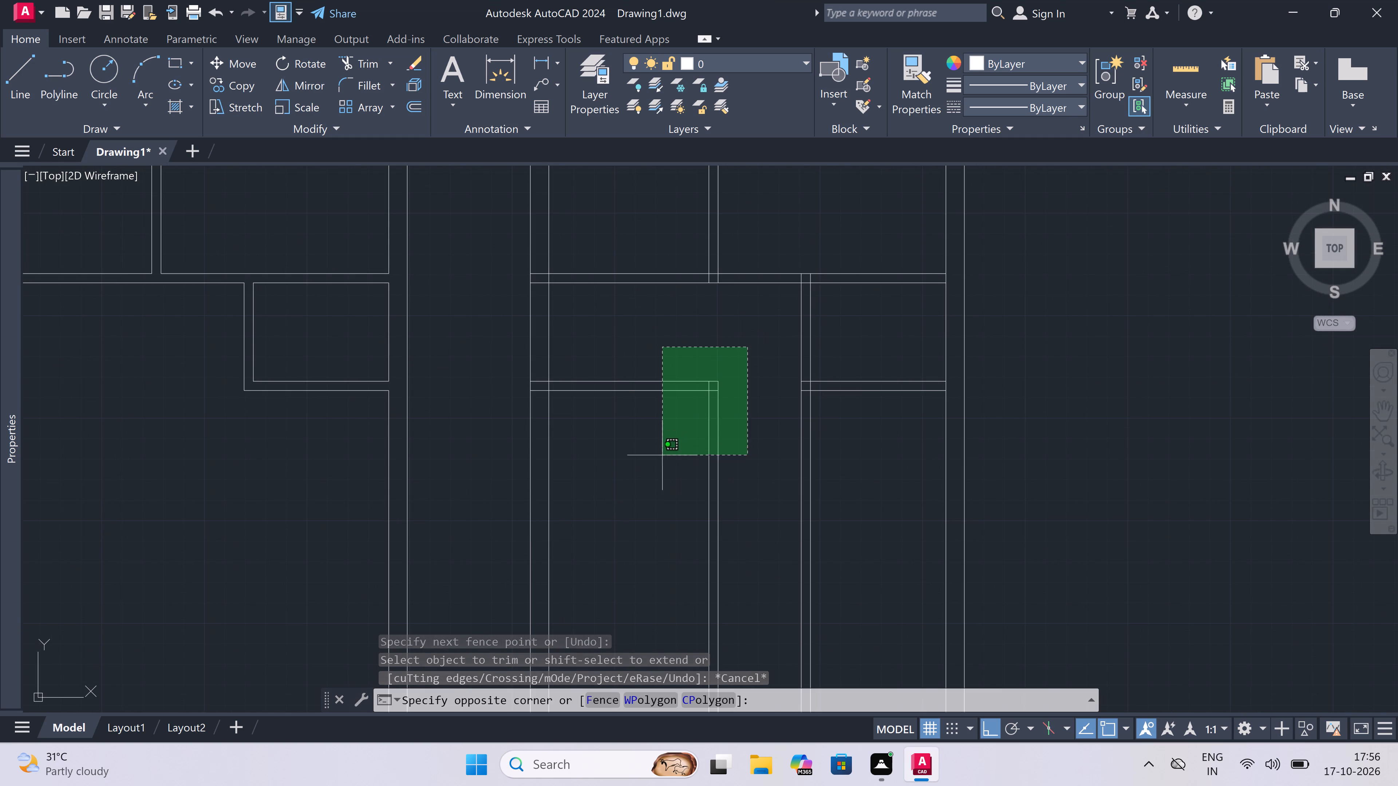
{"action": "left_click", "coordinate": [656, 464]}
{"action": "key", "text": "Delete"}
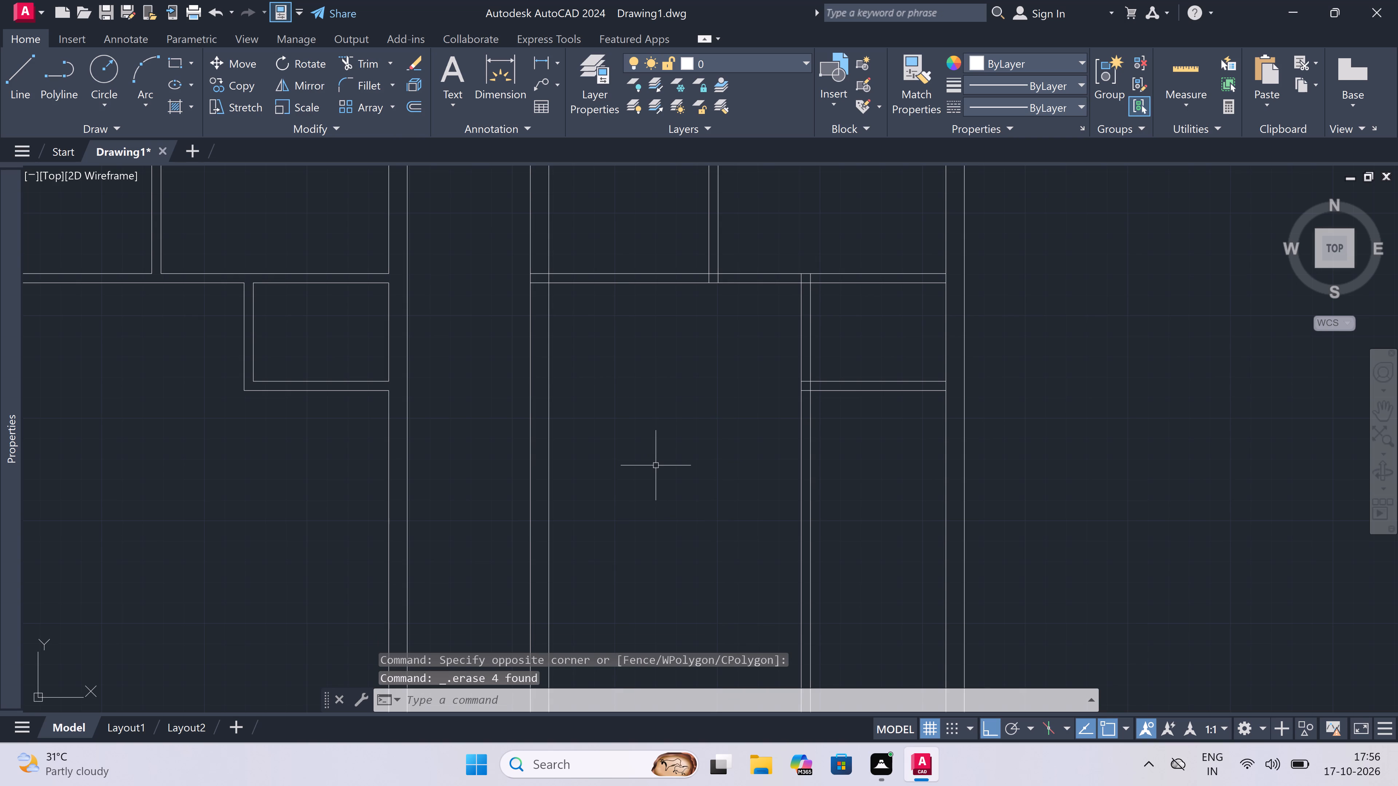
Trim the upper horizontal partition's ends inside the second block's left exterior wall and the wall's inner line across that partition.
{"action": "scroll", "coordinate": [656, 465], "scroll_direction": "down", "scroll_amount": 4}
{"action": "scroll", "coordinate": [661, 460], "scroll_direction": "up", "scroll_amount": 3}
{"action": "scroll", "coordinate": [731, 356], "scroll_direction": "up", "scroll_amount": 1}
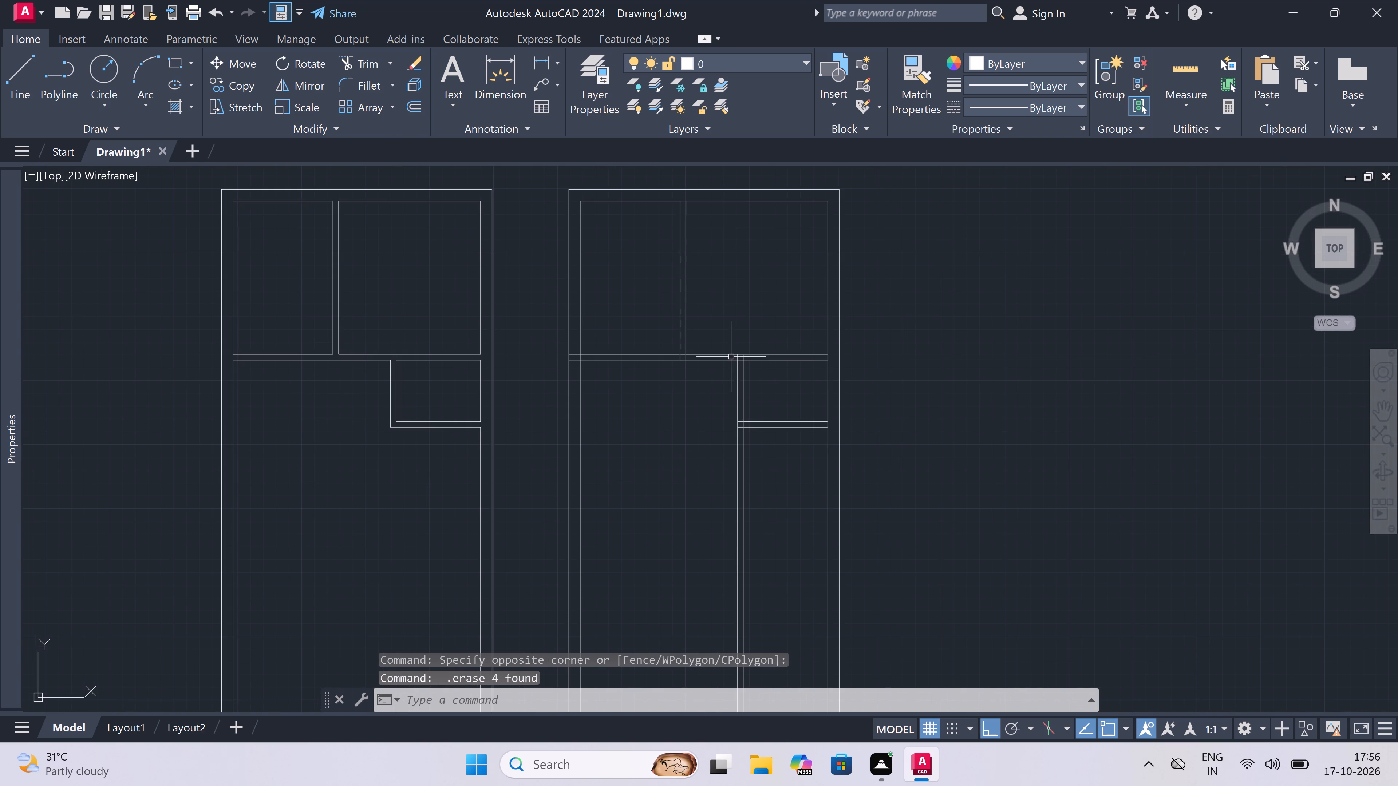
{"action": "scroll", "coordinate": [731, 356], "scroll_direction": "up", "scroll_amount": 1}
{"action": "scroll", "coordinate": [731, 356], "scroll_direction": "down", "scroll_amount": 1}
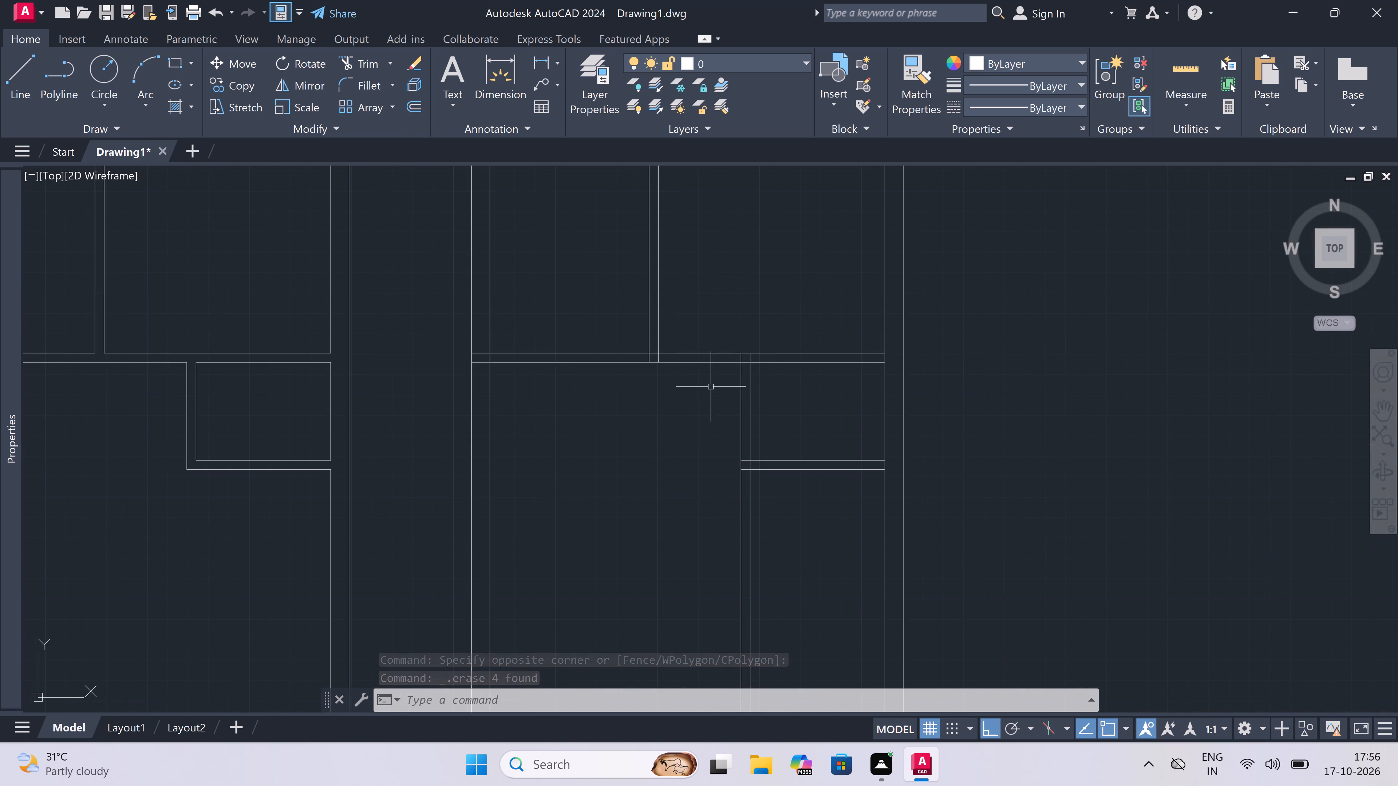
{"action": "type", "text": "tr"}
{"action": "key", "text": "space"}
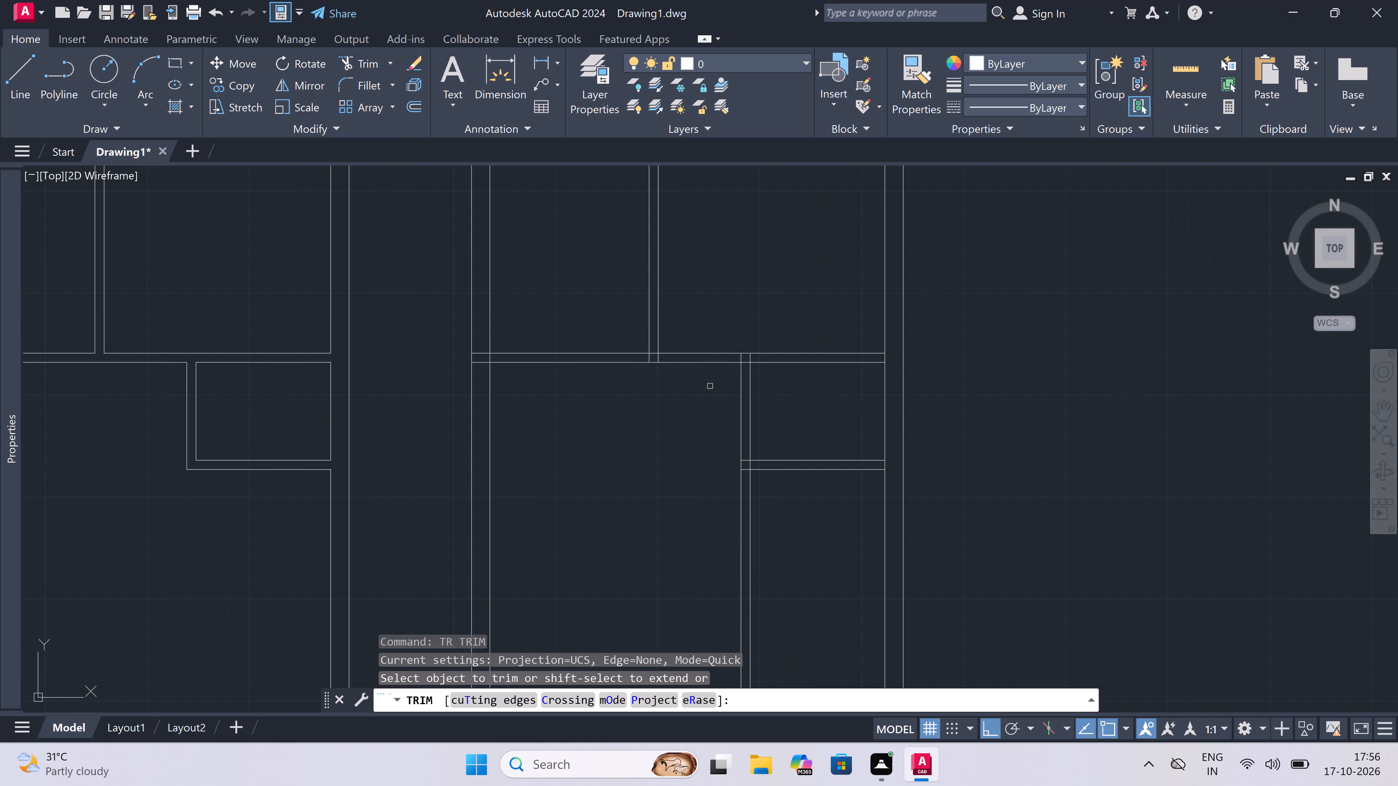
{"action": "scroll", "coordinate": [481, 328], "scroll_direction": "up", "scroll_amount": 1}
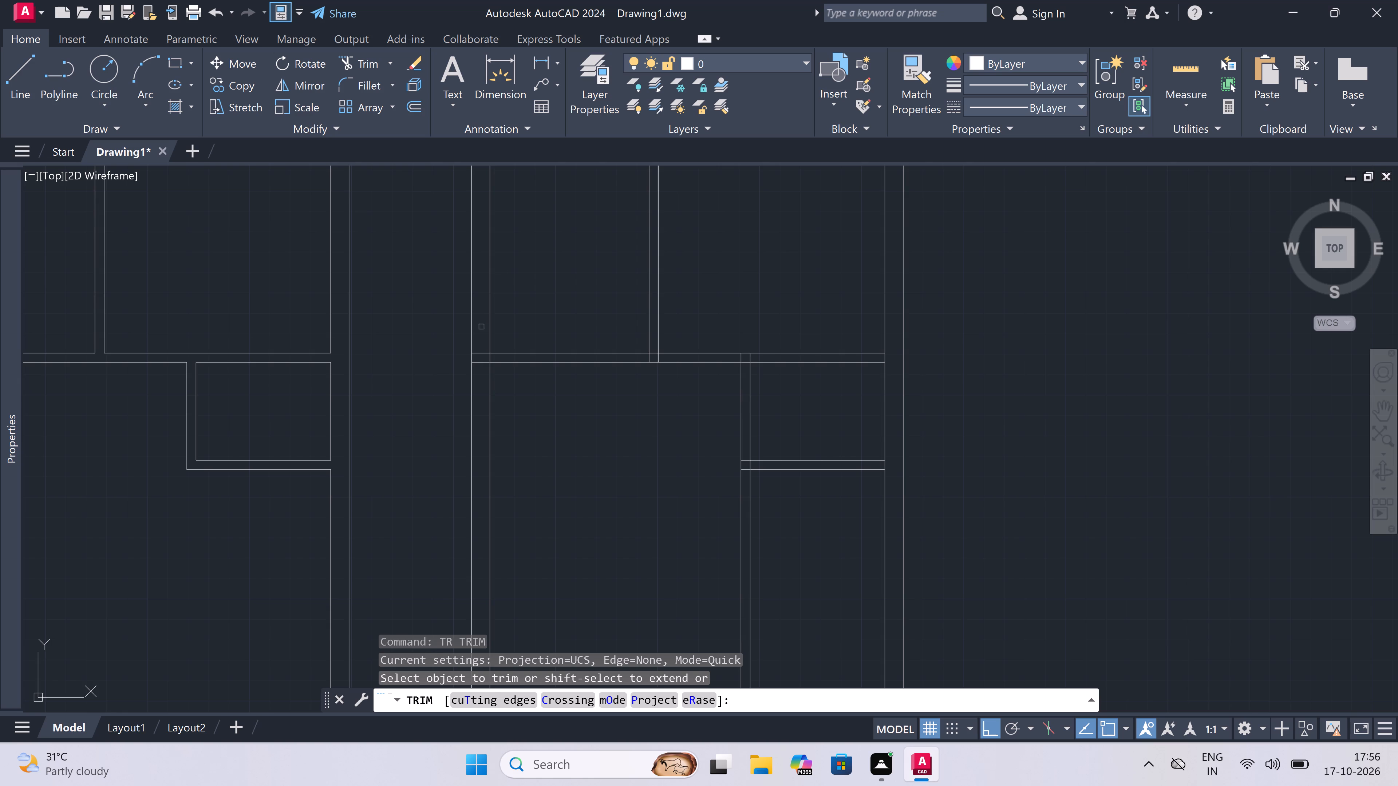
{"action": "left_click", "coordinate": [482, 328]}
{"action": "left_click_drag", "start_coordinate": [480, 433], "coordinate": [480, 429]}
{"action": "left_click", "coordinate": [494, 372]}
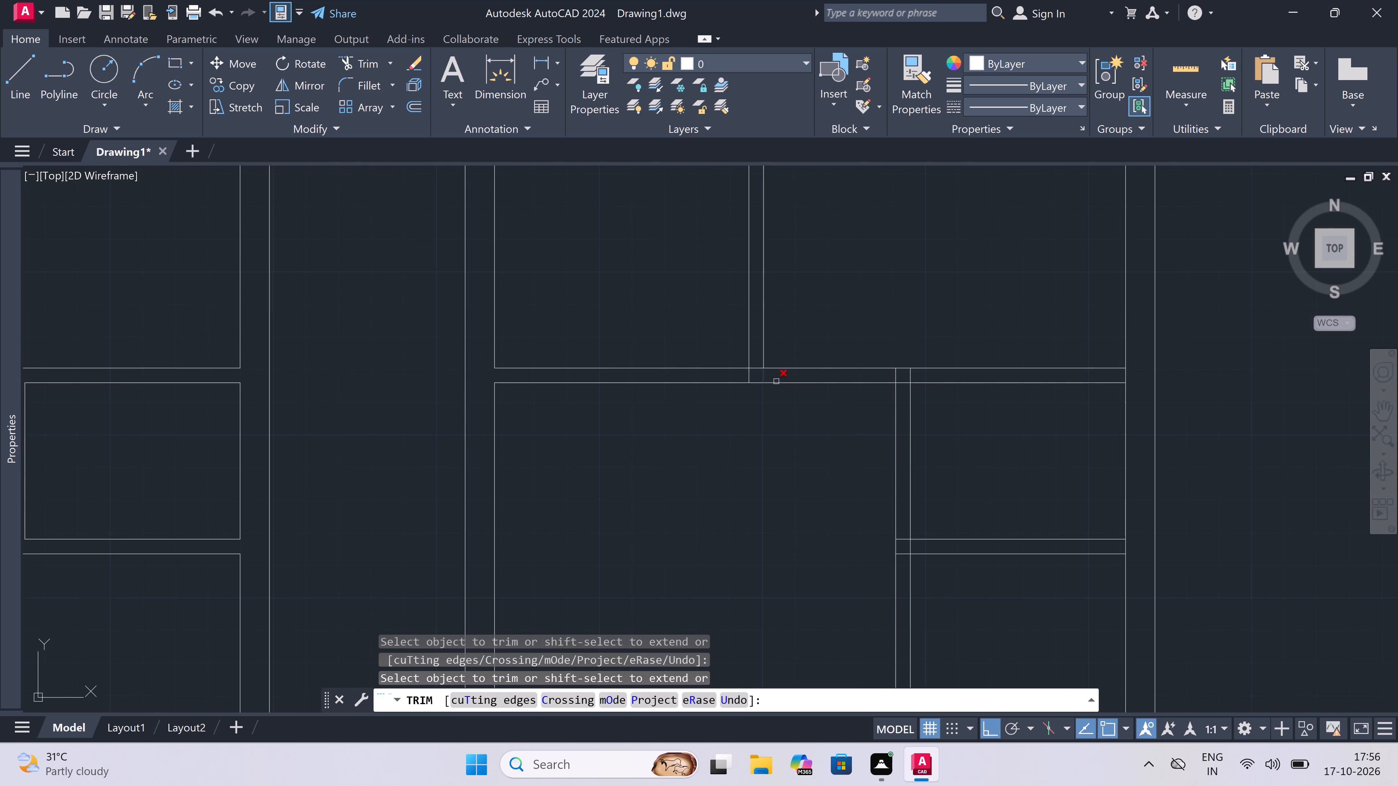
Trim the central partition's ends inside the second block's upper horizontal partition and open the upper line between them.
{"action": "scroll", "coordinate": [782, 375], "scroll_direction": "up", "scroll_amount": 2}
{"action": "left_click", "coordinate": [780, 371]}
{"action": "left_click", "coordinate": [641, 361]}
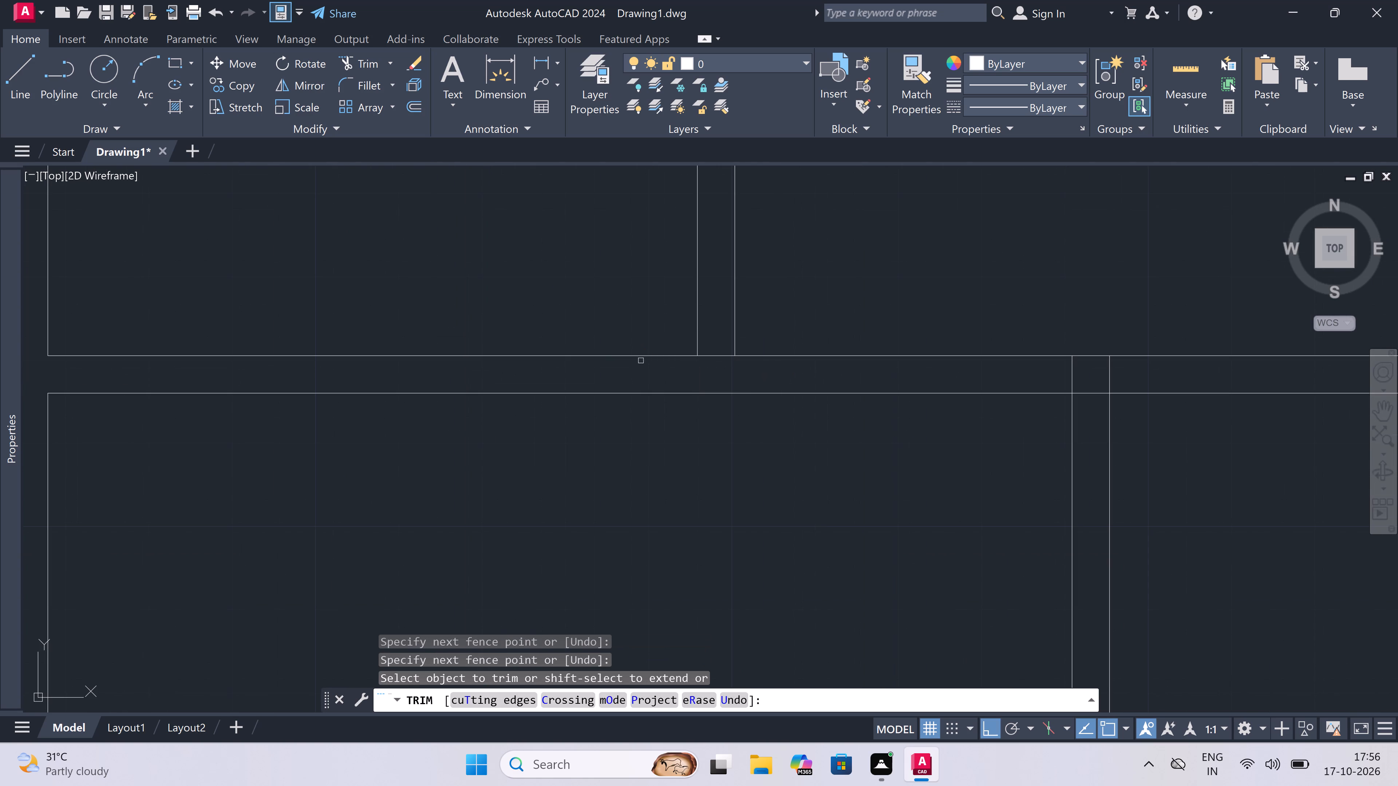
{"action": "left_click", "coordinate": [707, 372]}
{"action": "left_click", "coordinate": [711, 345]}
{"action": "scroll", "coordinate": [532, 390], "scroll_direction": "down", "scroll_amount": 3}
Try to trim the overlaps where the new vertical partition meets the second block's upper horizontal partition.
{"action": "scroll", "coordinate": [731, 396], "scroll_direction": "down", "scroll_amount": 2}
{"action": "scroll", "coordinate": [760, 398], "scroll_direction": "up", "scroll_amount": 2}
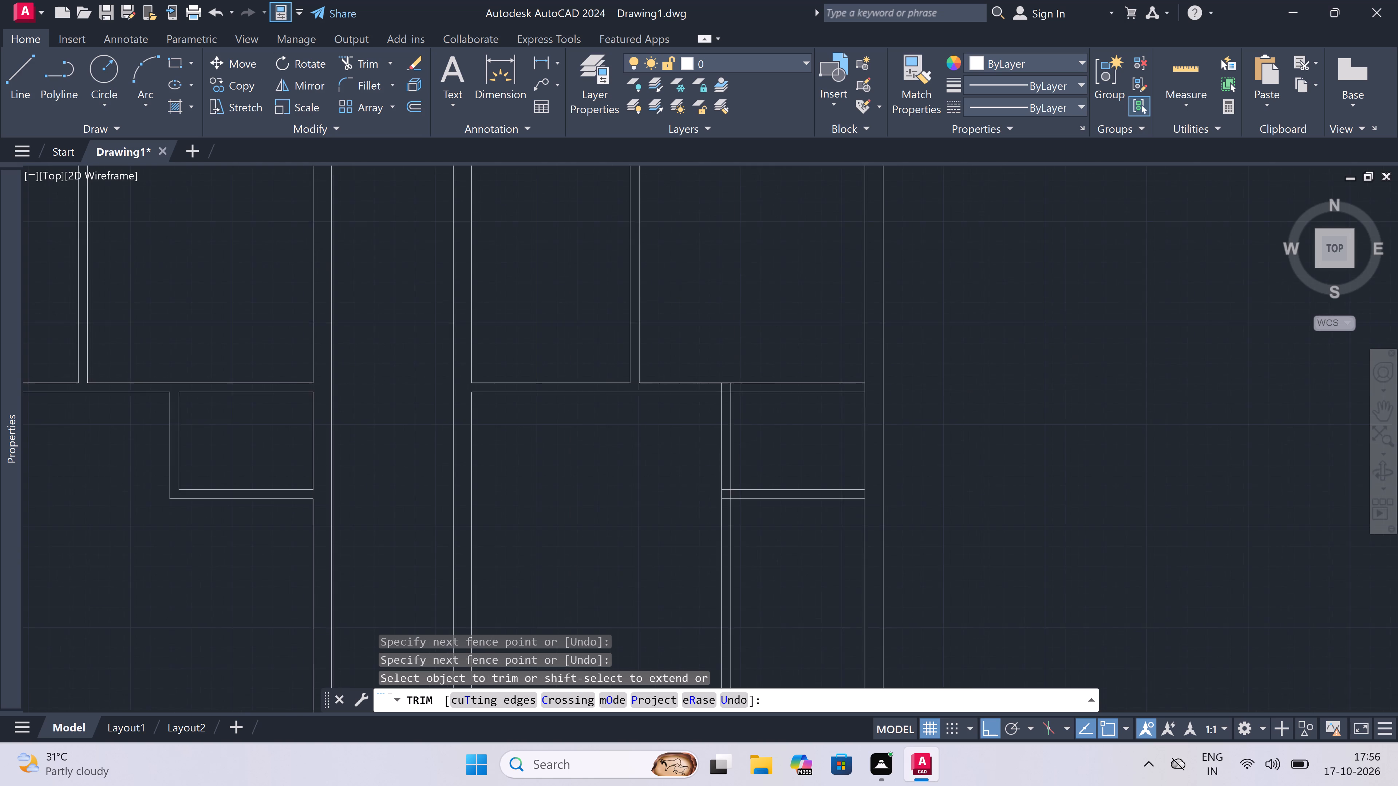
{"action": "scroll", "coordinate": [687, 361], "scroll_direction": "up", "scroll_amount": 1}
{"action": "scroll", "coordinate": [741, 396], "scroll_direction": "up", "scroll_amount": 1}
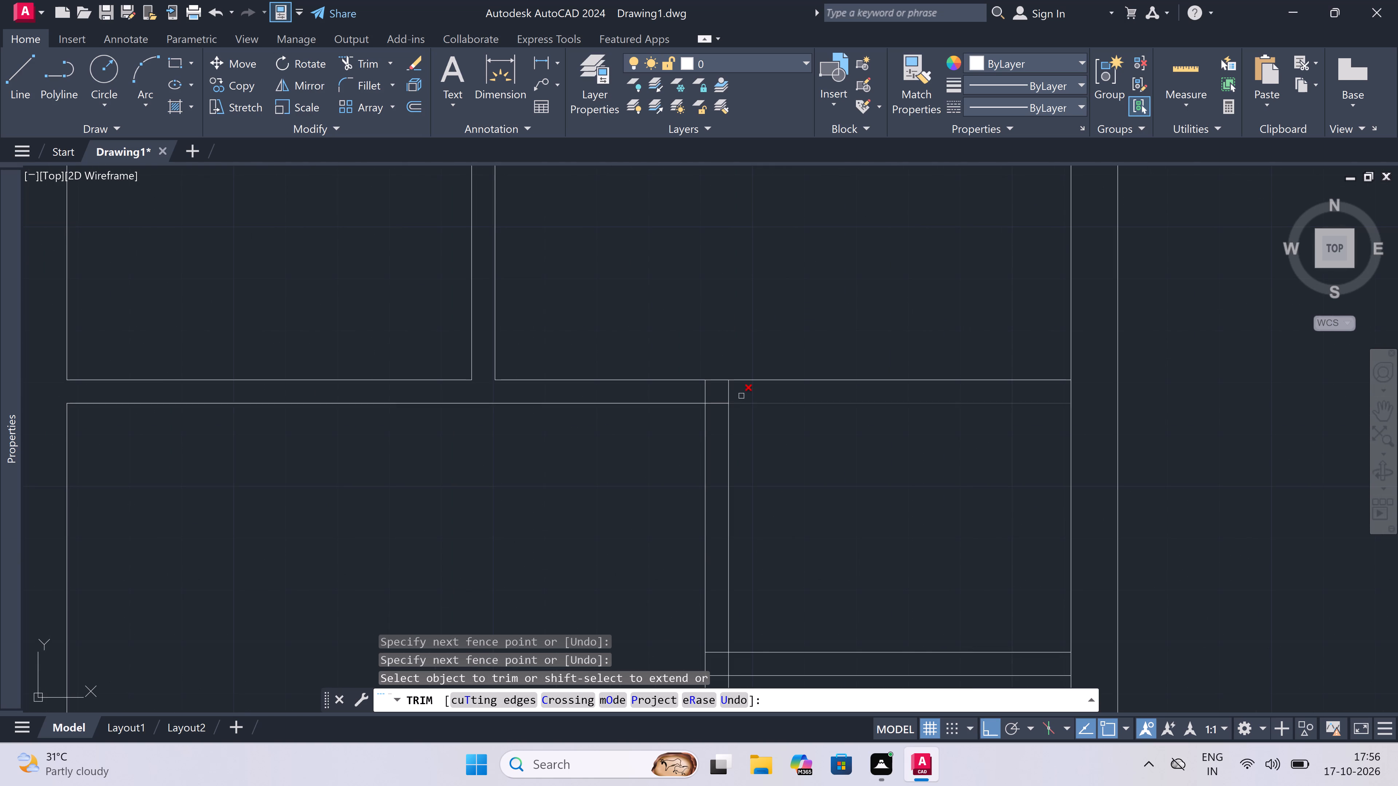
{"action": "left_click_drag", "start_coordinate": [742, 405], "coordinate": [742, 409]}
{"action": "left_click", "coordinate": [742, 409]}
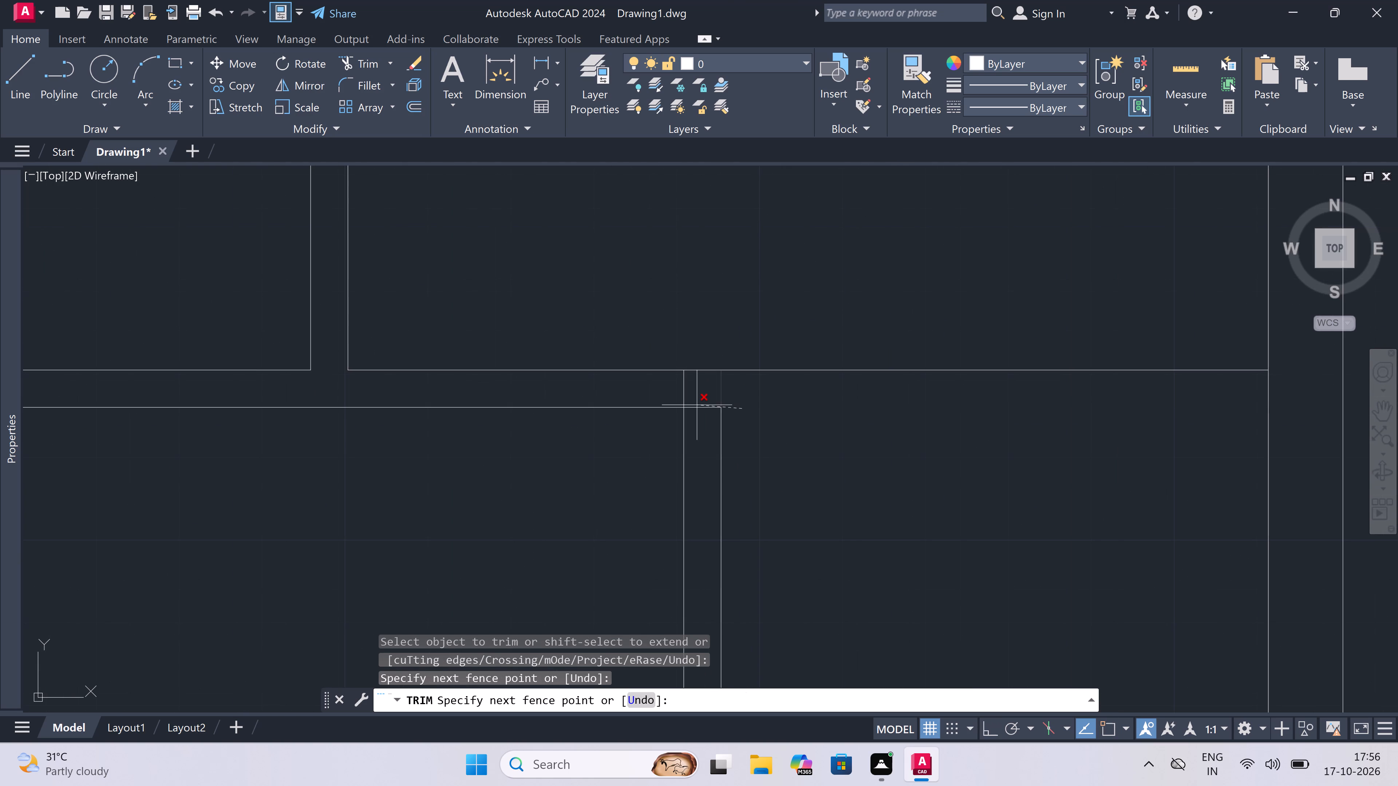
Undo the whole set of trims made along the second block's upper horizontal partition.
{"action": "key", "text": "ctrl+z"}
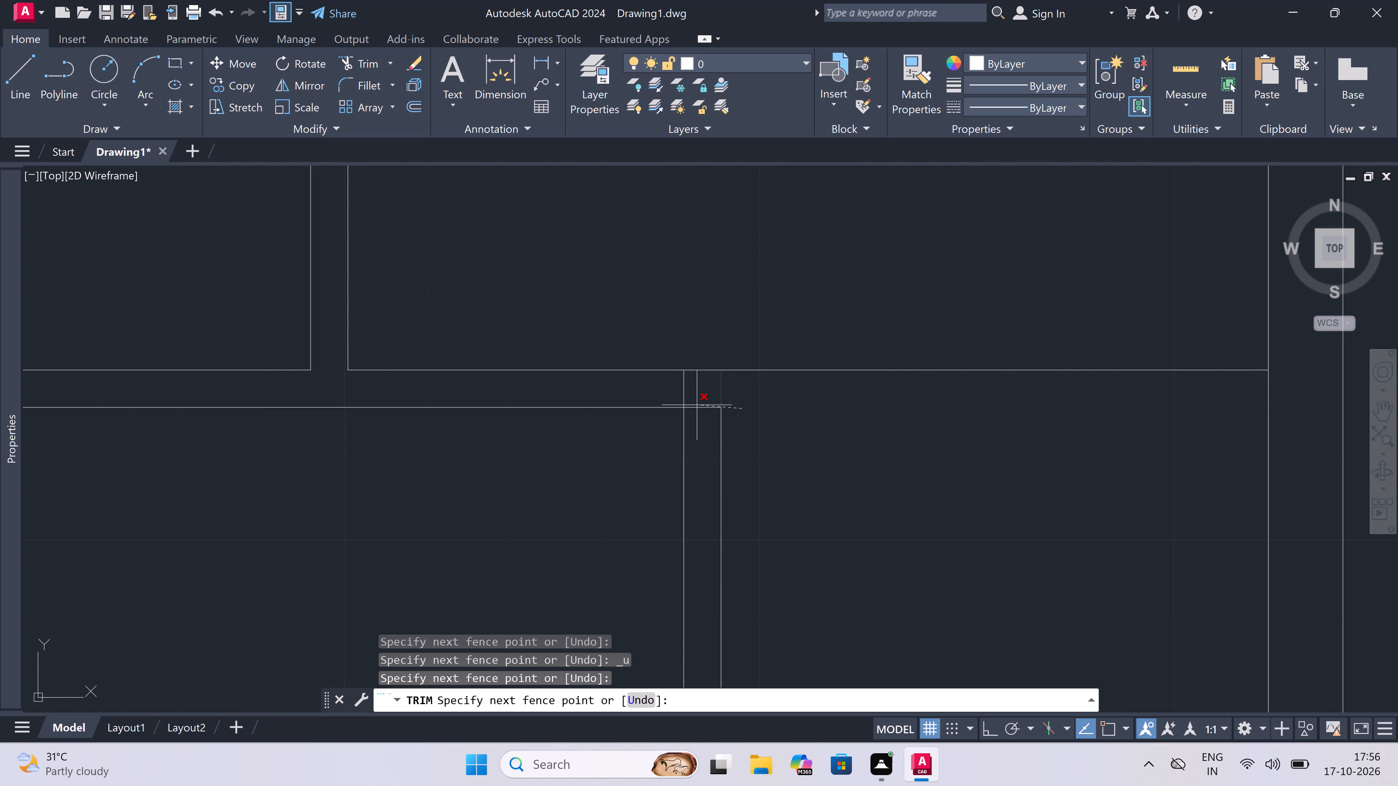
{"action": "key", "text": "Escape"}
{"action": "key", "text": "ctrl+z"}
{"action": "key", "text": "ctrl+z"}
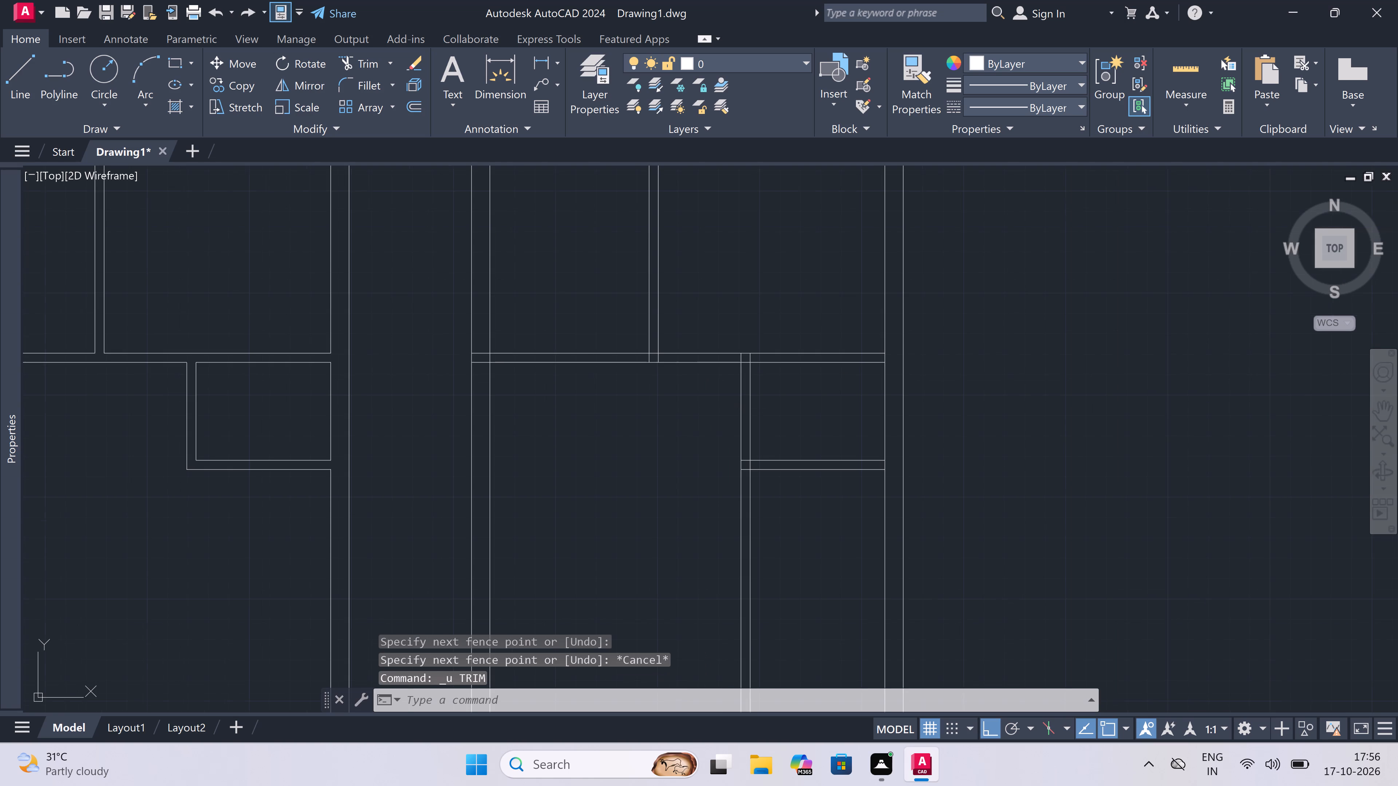
Trim the upper horizontal partition's ends inside the second block's left wall and all vertical line pieces between that partition's two lines.
{"action": "type", "text": "tr"}
{"action": "key", "text": "space"}
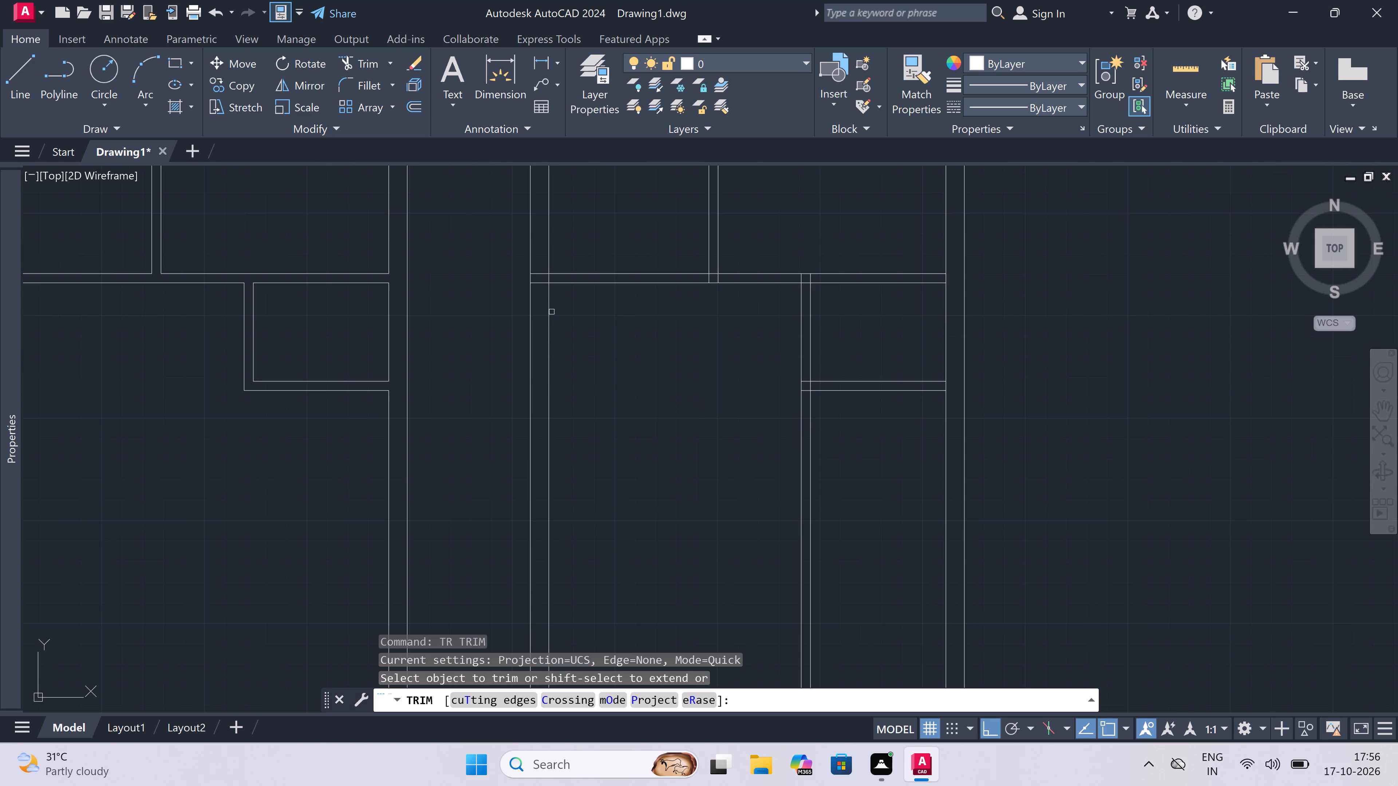
{"action": "scroll", "coordinate": [546, 272], "scroll_direction": "up", "scroll_amount": 1}
{"action": "left_click", "coordinate": [544, 262]}
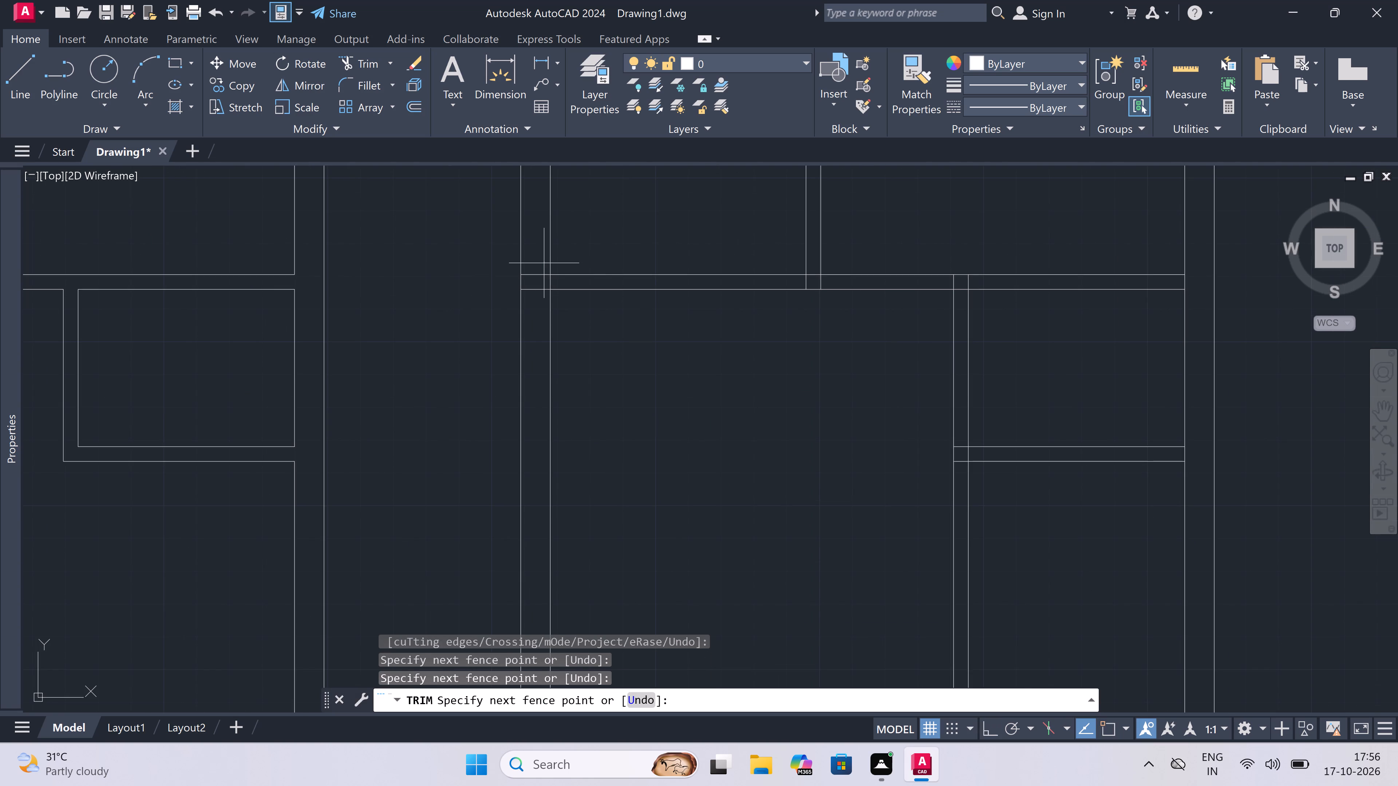
{"action": "left_click", "coordinate": [532, 314]}
{"action": "left_click", "coordinate": [538, 284]}
{"action": "left_click", "coordinate": [994, 278]}
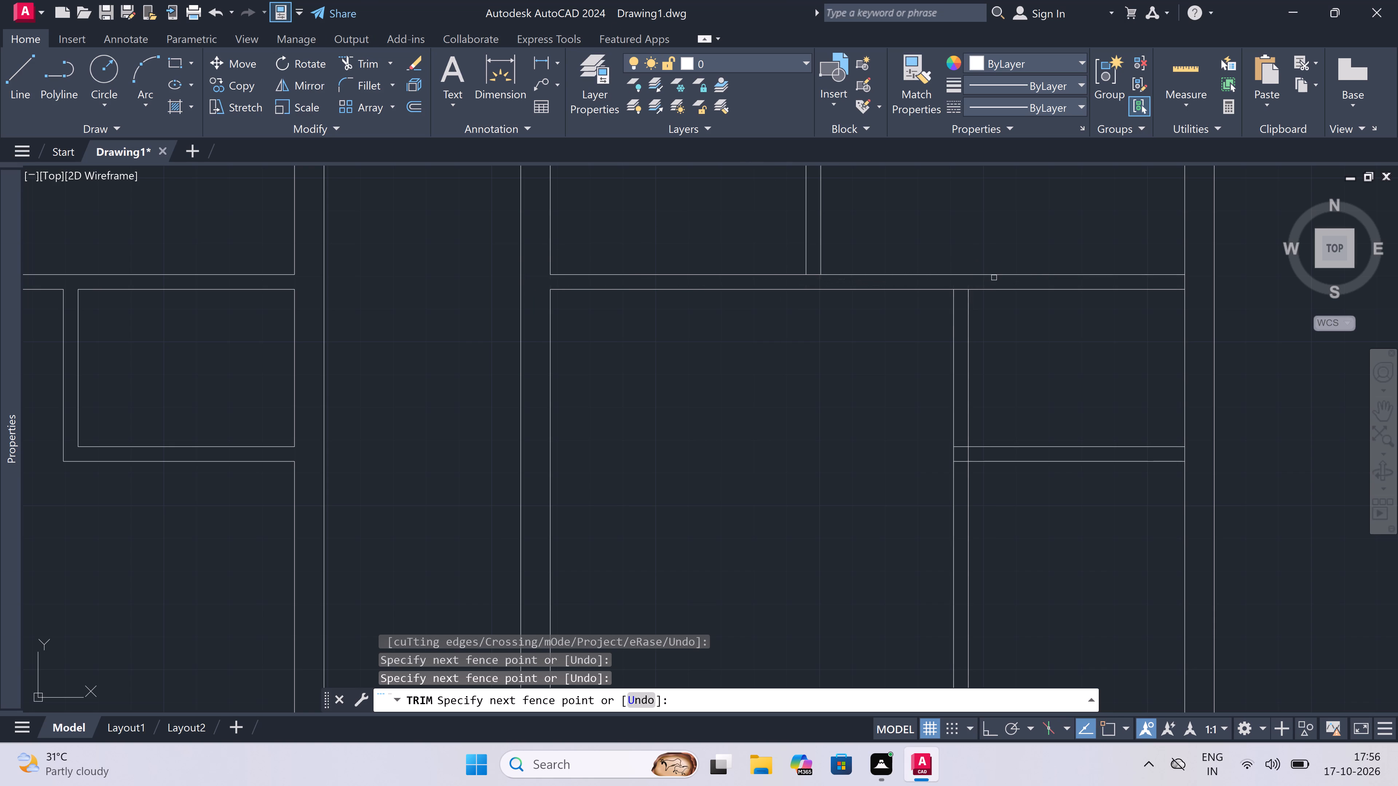
Trim the upper horizontal partition's lower line between the two lines of the second block's new vertical partition.
{"action": "scroll", "coordinate": [972, 287], "scroll_direction": "up", "scroll_amount": 2}
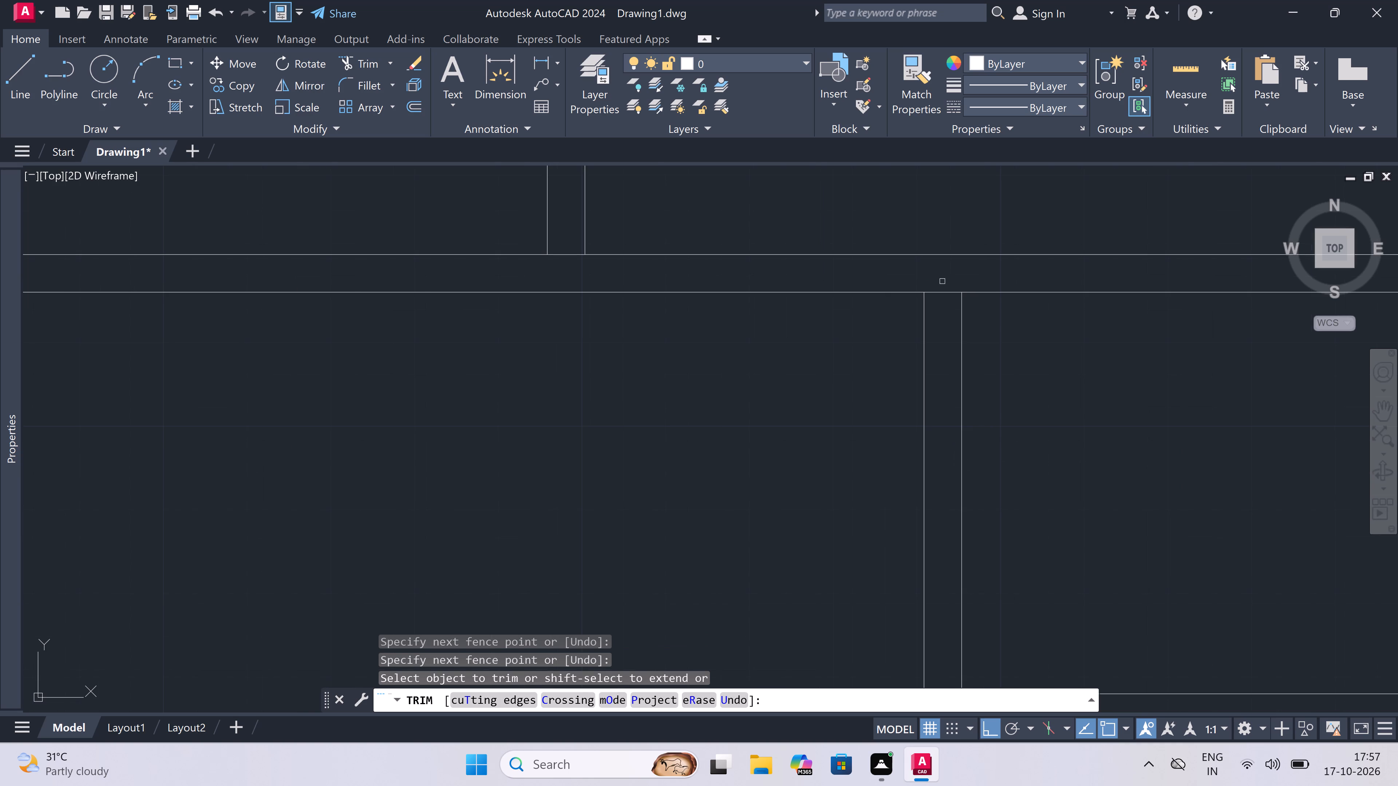
{"action": "left_click", "coordinate": [936, 280]}
{"action": "left_click", "coordinate": [945, 341]}
{"action": "scroll", "coordinate": [946, 341], "scroll_direction": "down", "scroll_amount": 3}
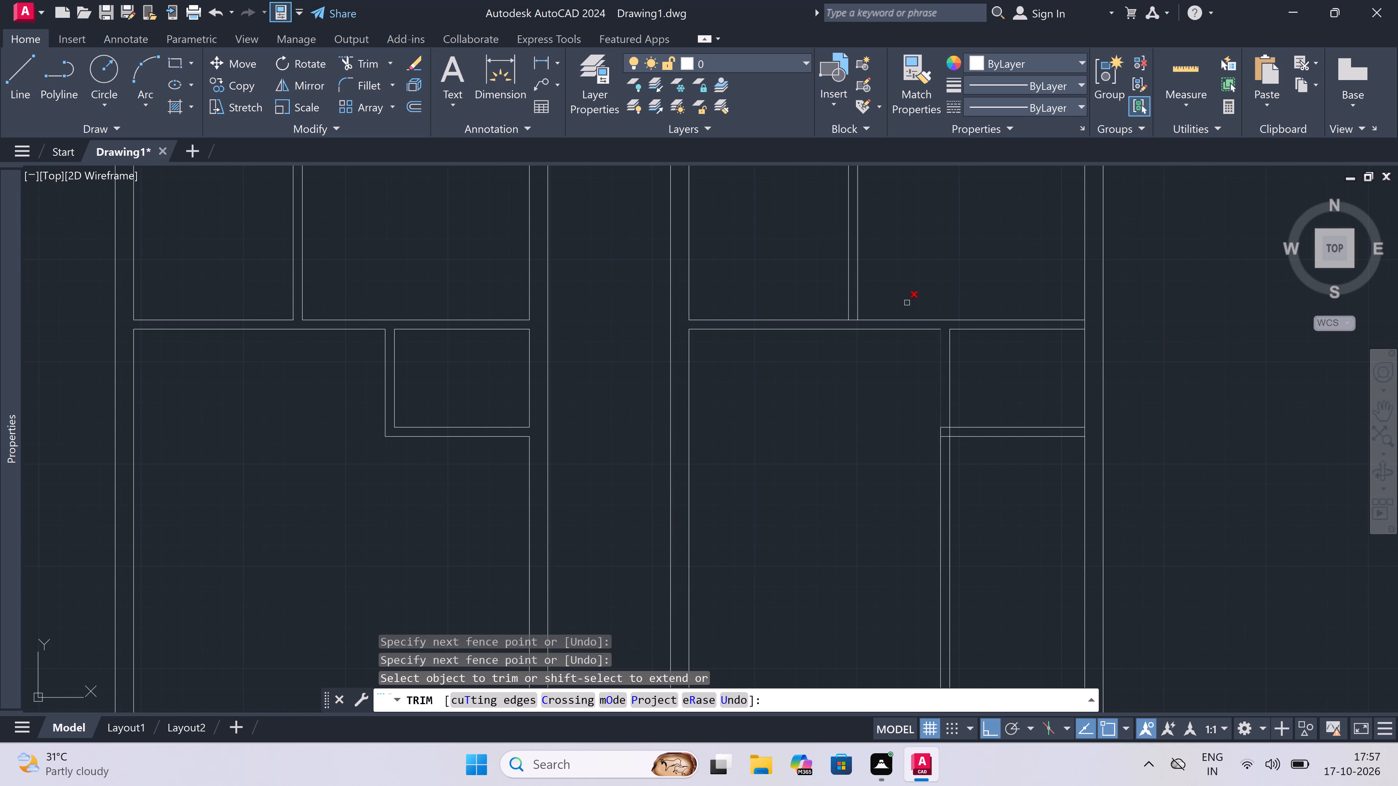
Trim the upper line of the second block's upper horizontal partition between the two lines of the upper vertical partition.
{"action": "scroll", "coordinate": [866, 319], "scroll_direction": "up", "scroll_amount": 3}
{"action": "left_click", "coordinate": [813, 330]}
{"action": "left_click", "coordinate": [807, 301]}
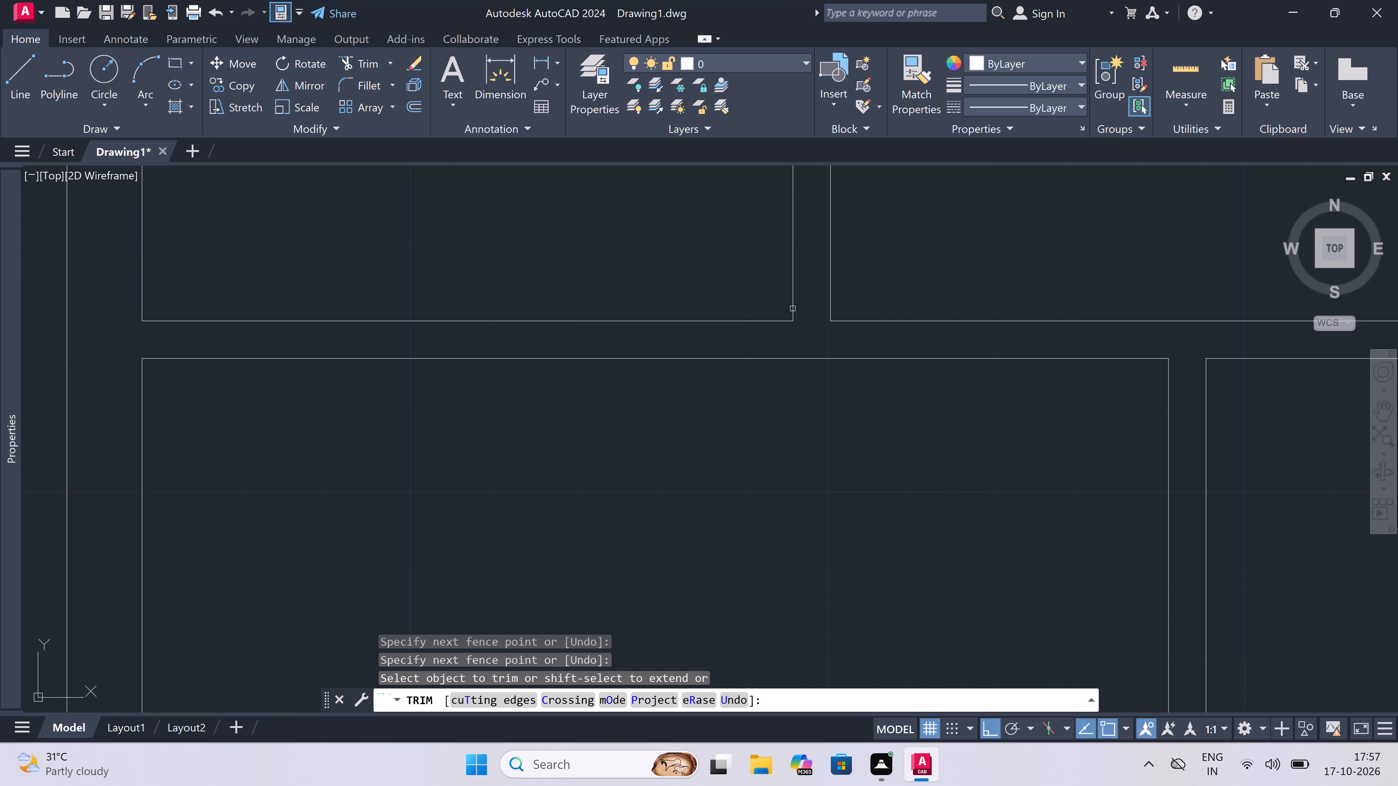
Trim the second block's two vertical partition lines that continue below the small room's lower partition.
{"action": "scroll", "coordinate": [689, 318], "scroll_direction": "down", "scroll_amount": 6}
{"action": "scroll", "coordinate": [722, 329], "scroll_direction": "up", "scroll_amount": 1}
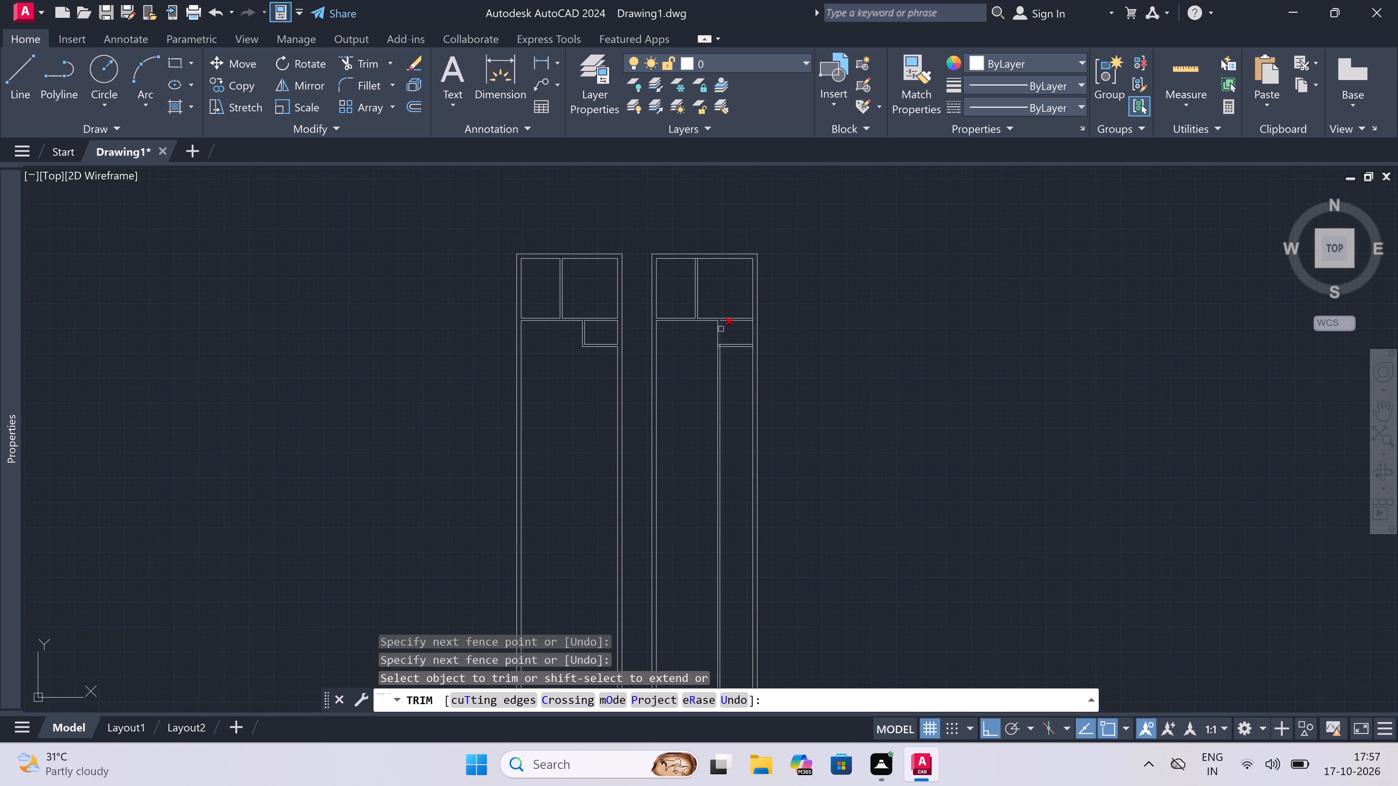
{"action": "scroll", "coordinate": [736, 348], "scroll_direction": "up", "scroll_amount": 2}
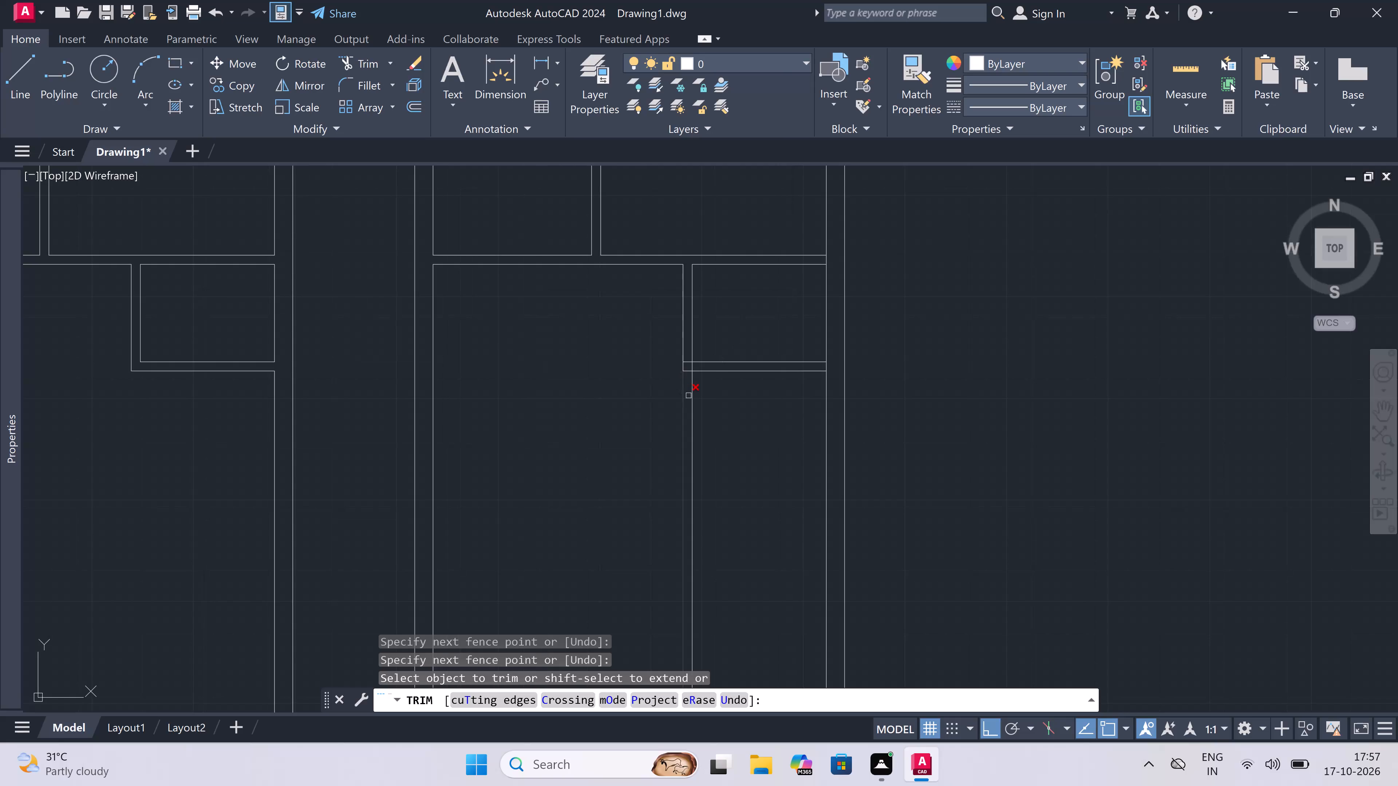
{"action": "left_click", "coordinate": [741, 402]}
{"action": "left_click", "coordinate": [616, 405]}
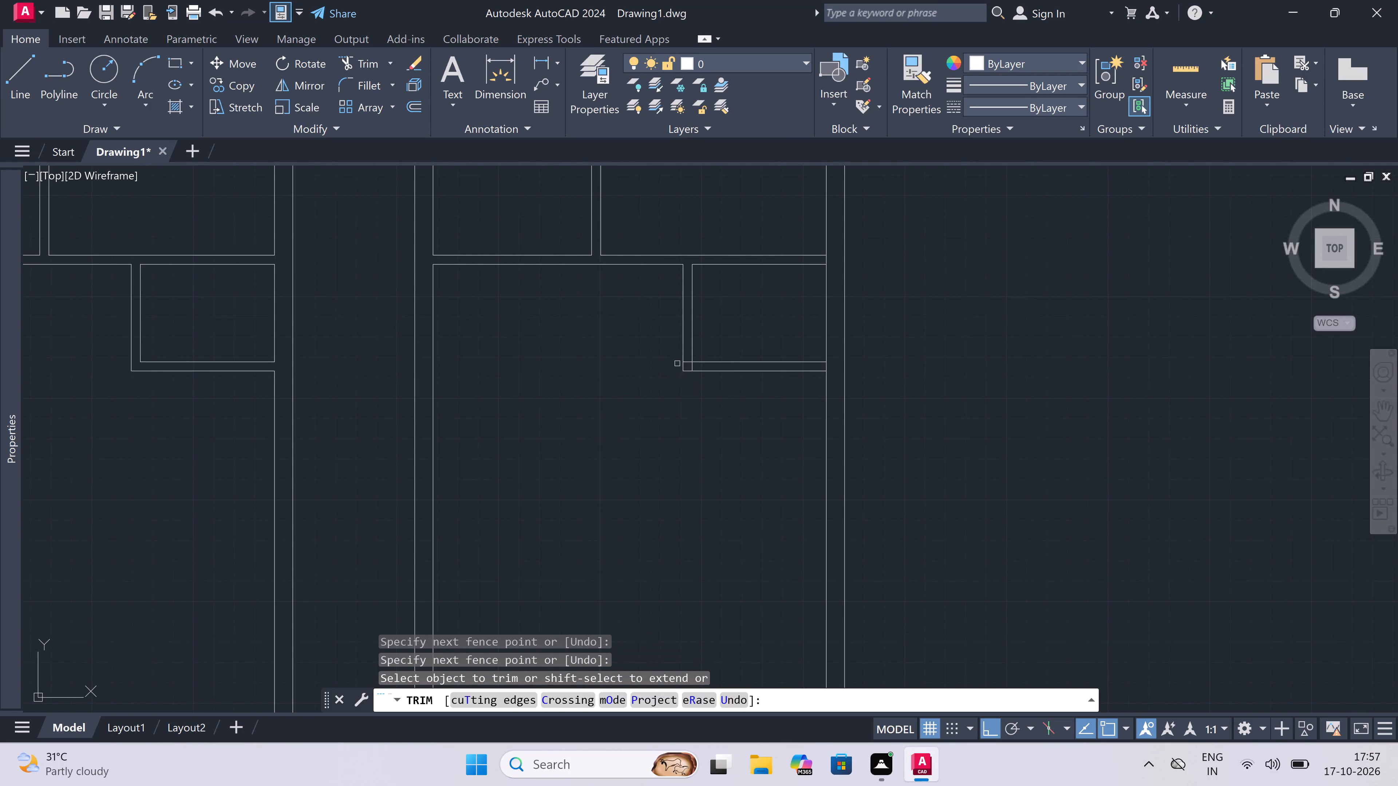
Trim the overlaps at both ends of the small room's lower partition in the second block, at its corner and the right wall's inner line.
{"action": "scroll", "coordinate": [688, 361], "scroll_direction": "up", "scroll_amount": 3}
{"action": "left_click", "coordinate": [688, 362]}
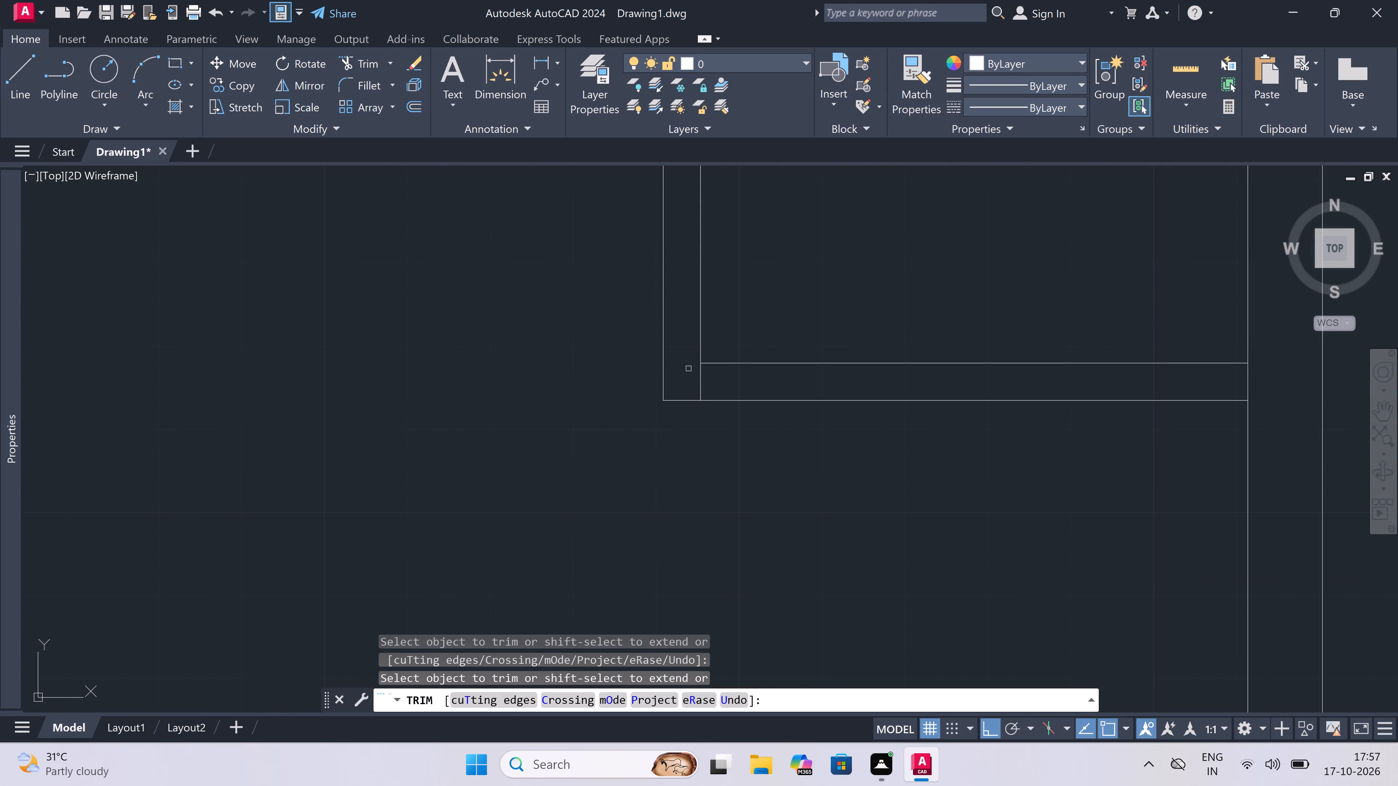
{"action": "left_click", "coordinate": [693, 385]}
{"action": "scroll", "coordinate": [984, 378], "scroll_direction": "down", "scroll_amount": 2}
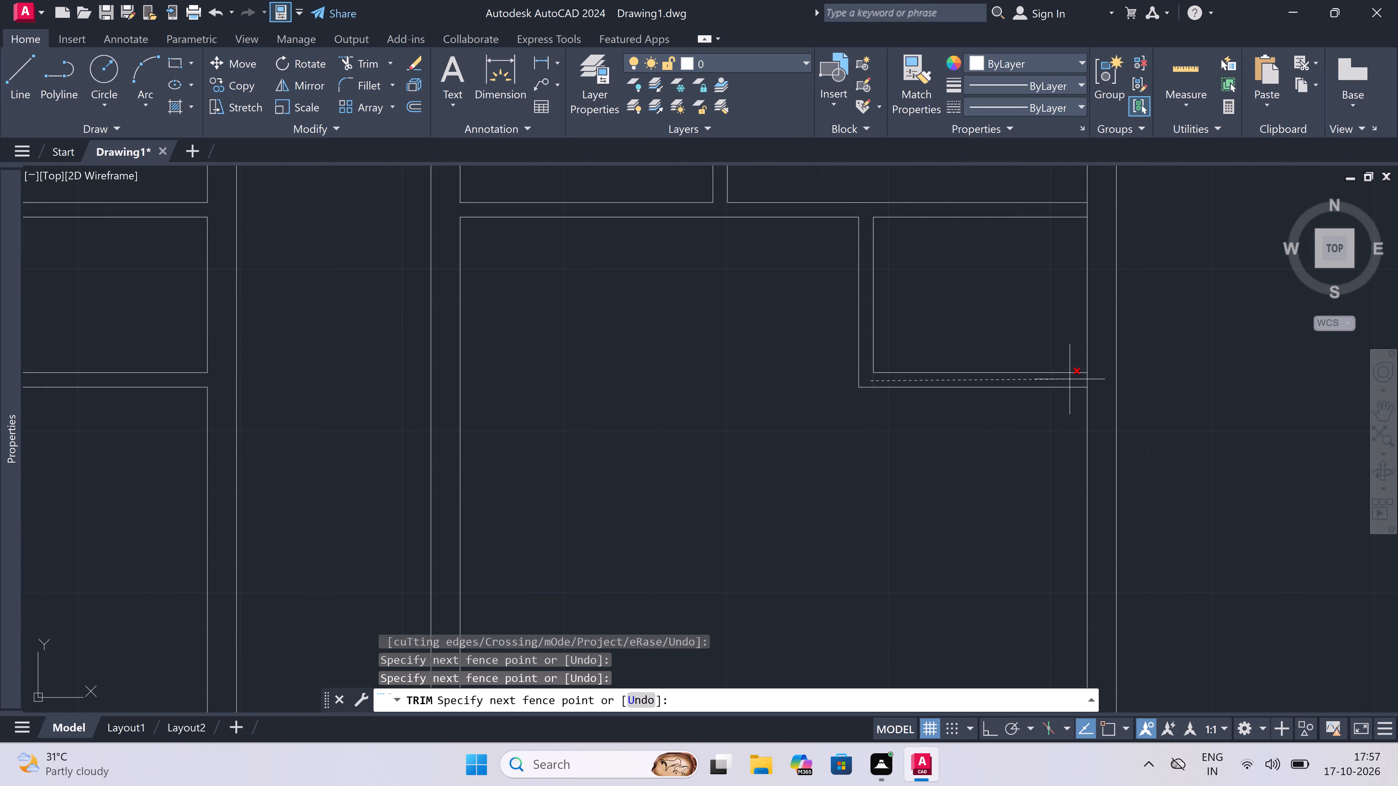
{"action": "scroll", "coordinate": [1087, 383], "scroll_direction": "up", "scroll_amount": 2}
{"action": "left_click", "coordinate": [1107, 365]}
{"action": "scroll", "coordinate": [741, 373], "scroll_direction": "down", "scroll_amount": 3}
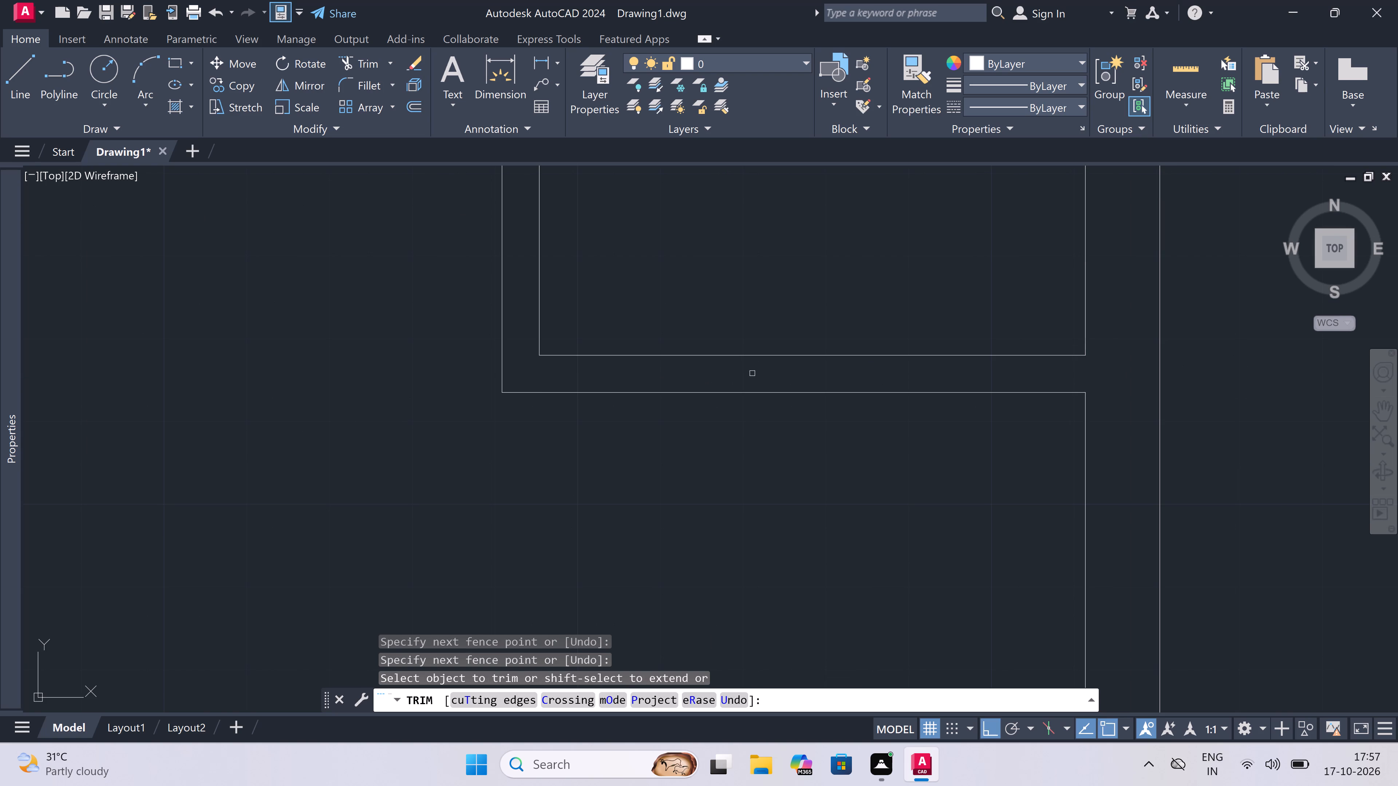
{"action": "scroll", "coordinate": [741, 373], "scroll_direction": "down", "scroll_amount": 2}
{"action": "scroll", "coordinate": [684, 365], "scroll_direction": "up", "scroll_amount": 1}
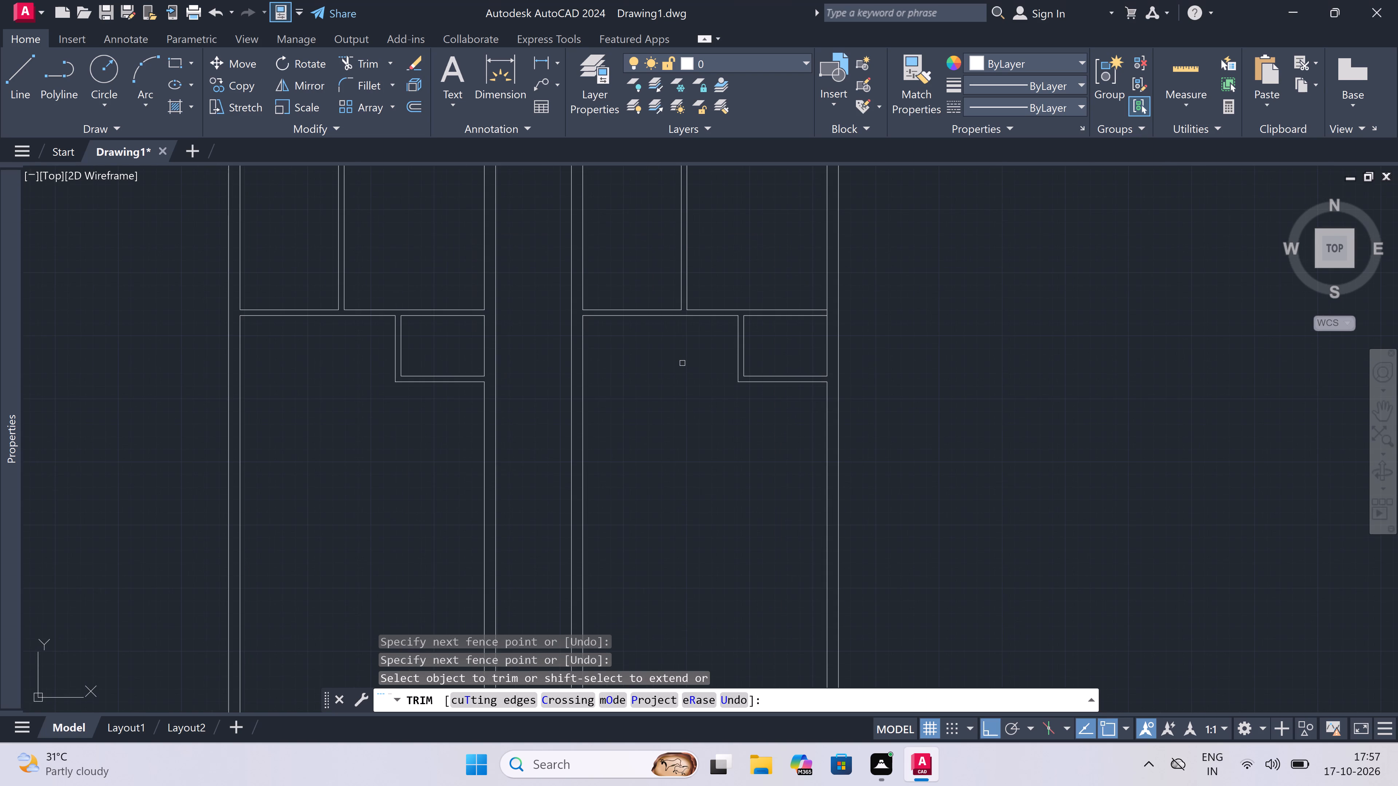
{"action": "key", "text": "Escape"}
Offset the lower line of the upper horizontal partition 10' downward in both blocks.
{"action": "type", "text": "o"}
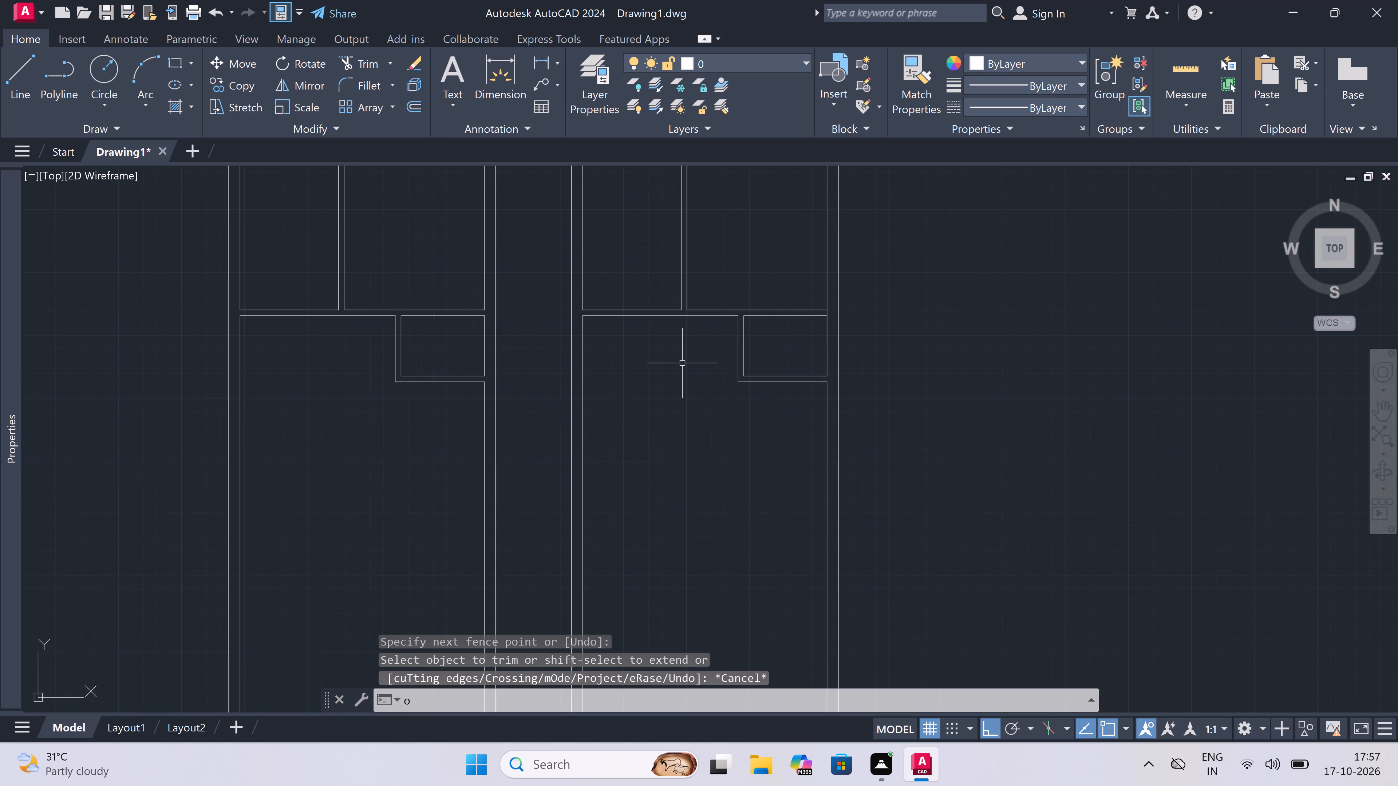
{"action": "key", "text": "space"}
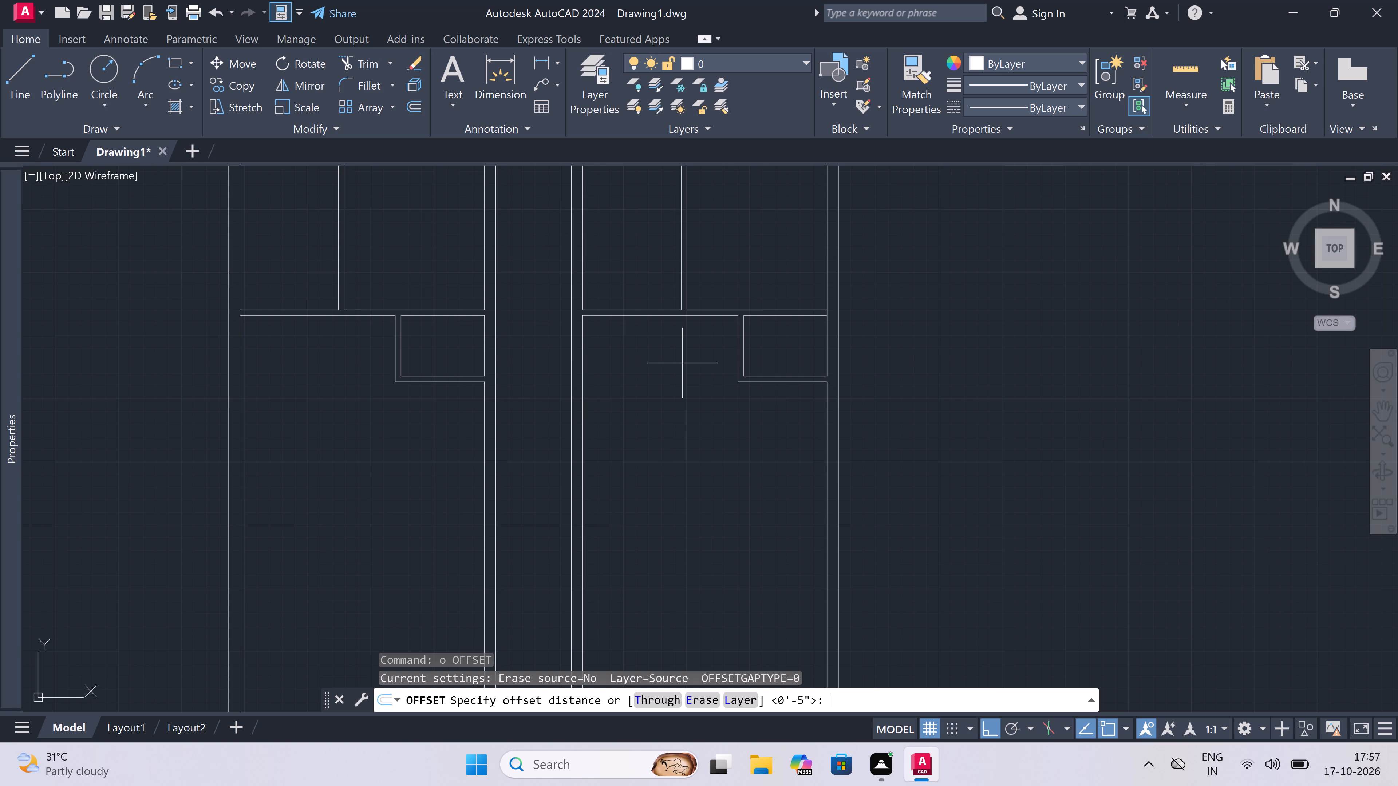
{"action": "left_click", "coordinate": [605, 317]}
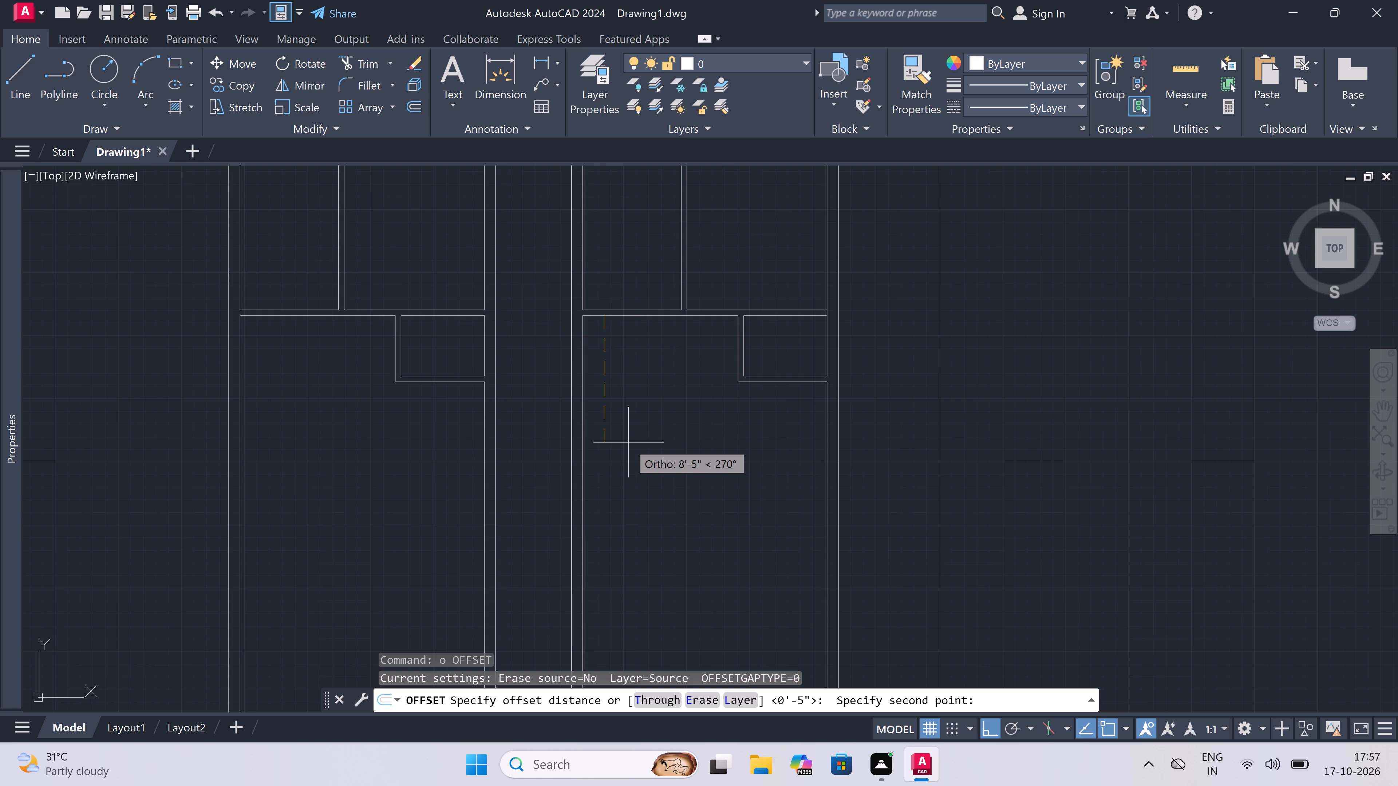
{"action": "key", "text": "1"}
{"action": "type", "text": "0'"}
{"action": "key", "text": "space"}
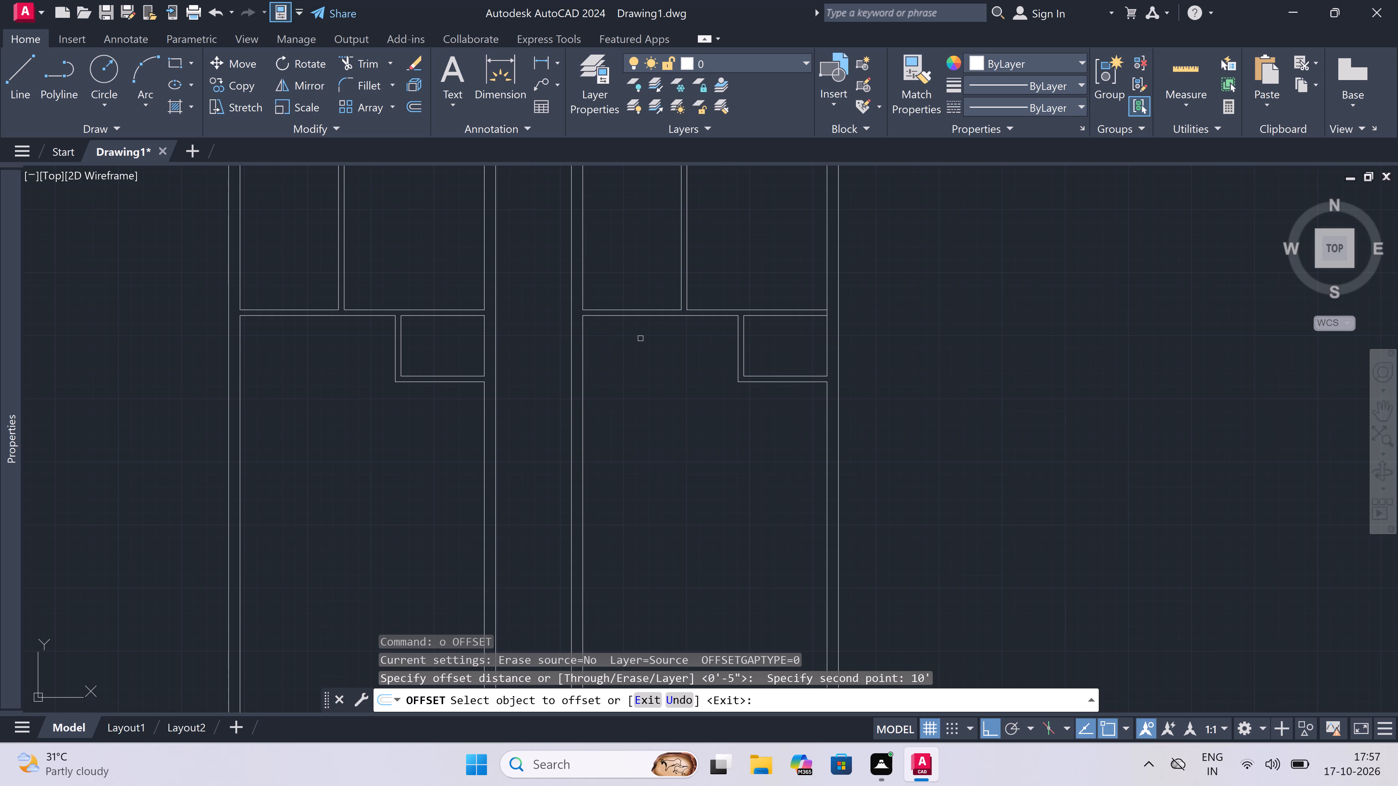
{"action": "left_click_drag", "start_coordinate": [635, 317], "coordinate": [635, 326]}
{"action": "left_click", "coordinate": [635, 380]}
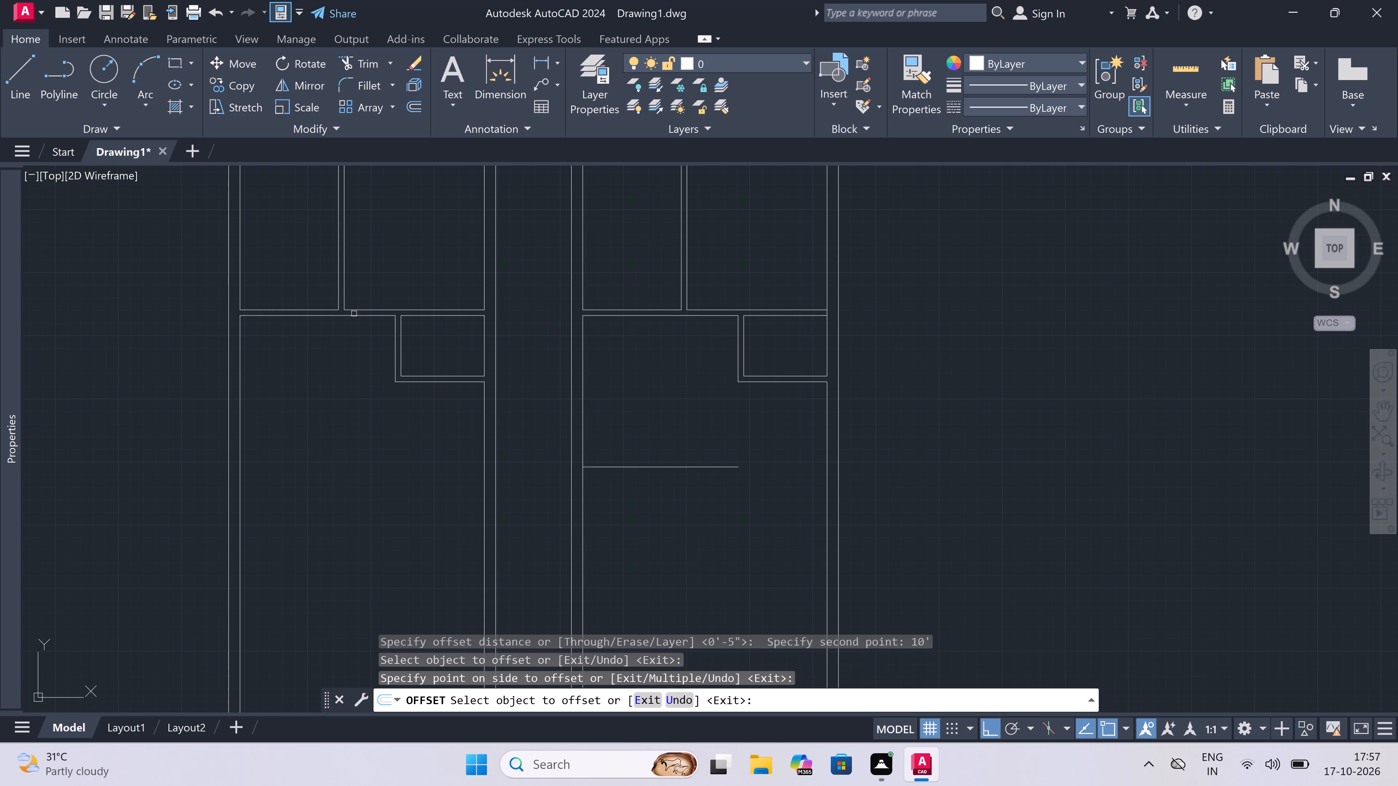
{"action": "left_click_drag", "start_coordinate": [351, 317], "coordinate": [351, 340]}
{"action": "left_click", "coordinate": [351, 552]}
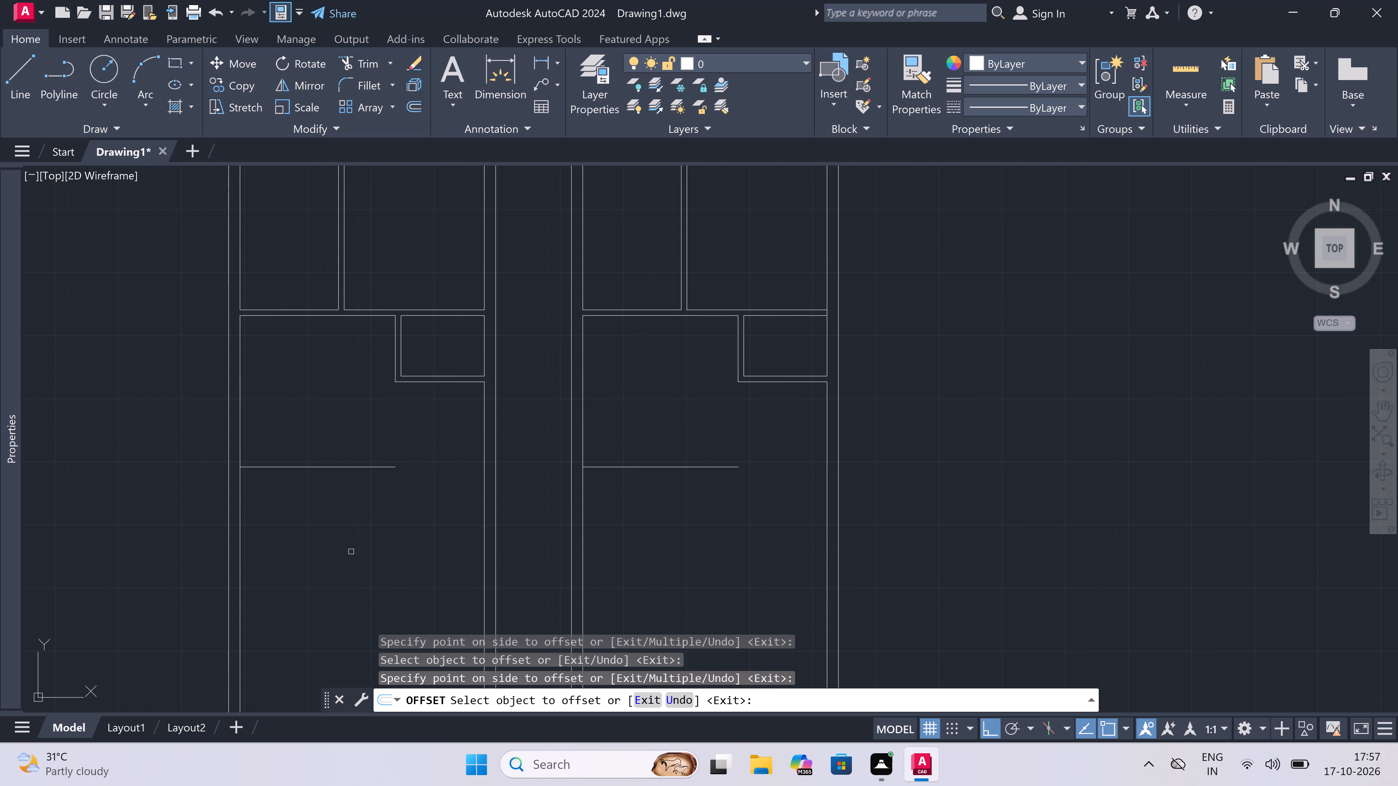
{"action": "key", "text": "Escape"}
Offset the new horizontal line 9" downward in both blocks to form a cross wall.
{"action": "key", "text": "space"}
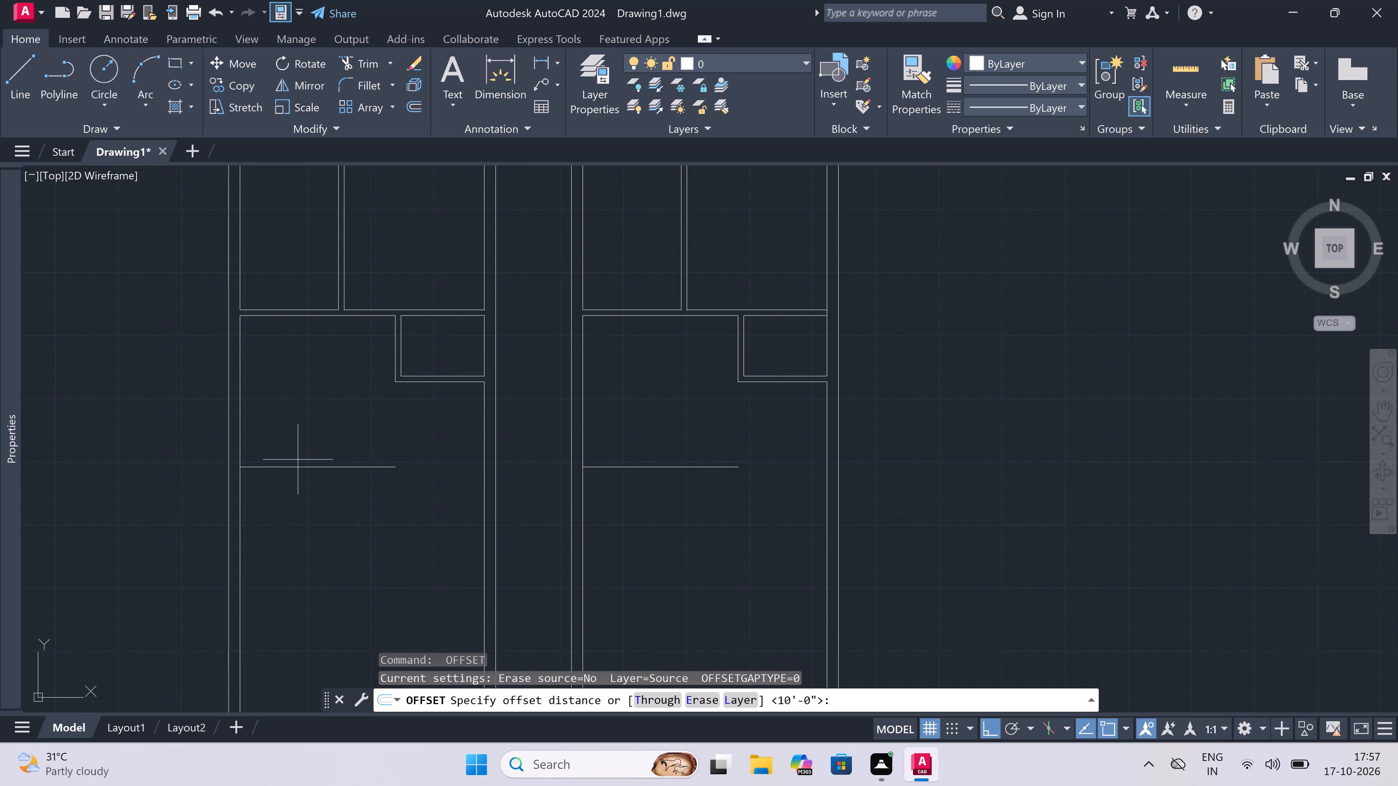
{"action": "left_click", "coordinate": [295, 468]}
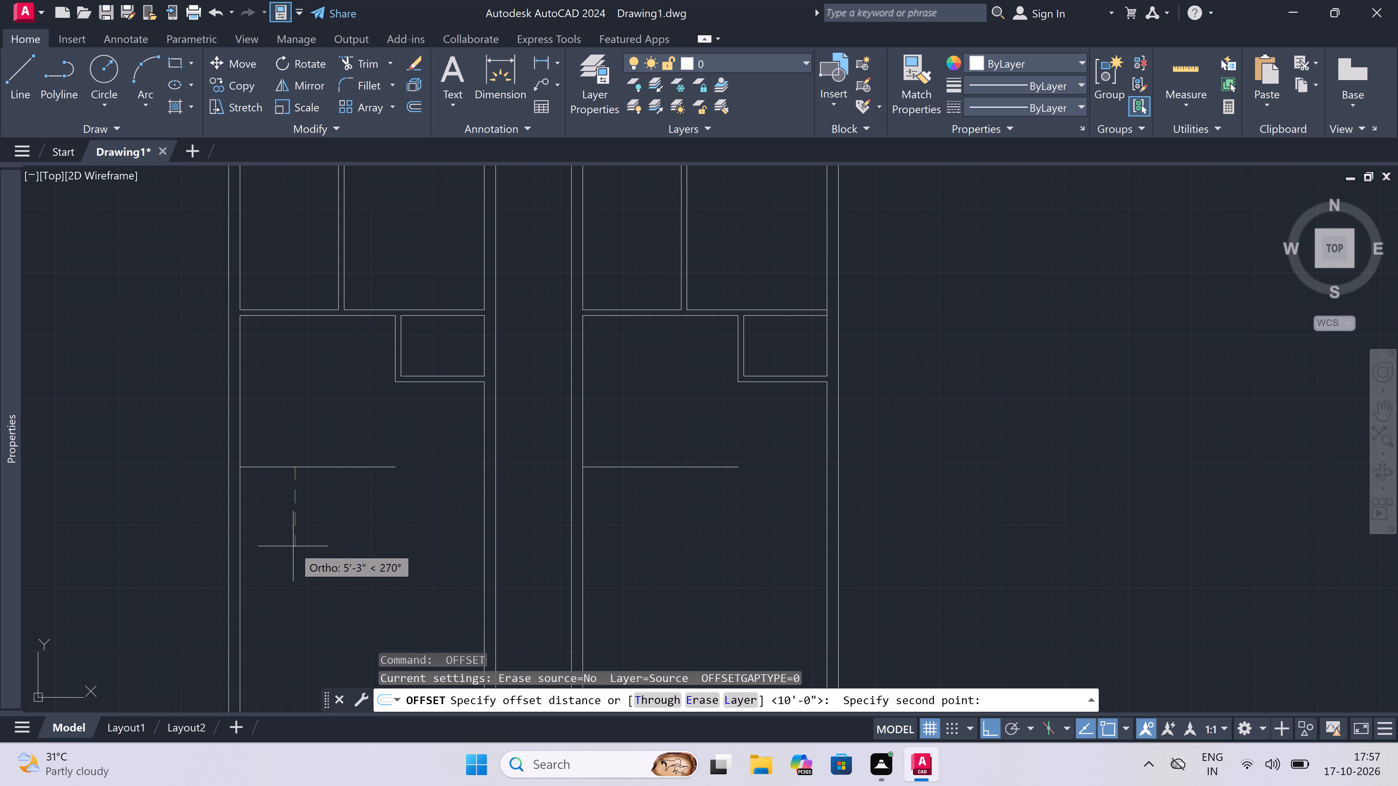
{"action": "key", "text": "9"}
{"action": "type", "text": "\""}
{"action": "key", "text": "space"}
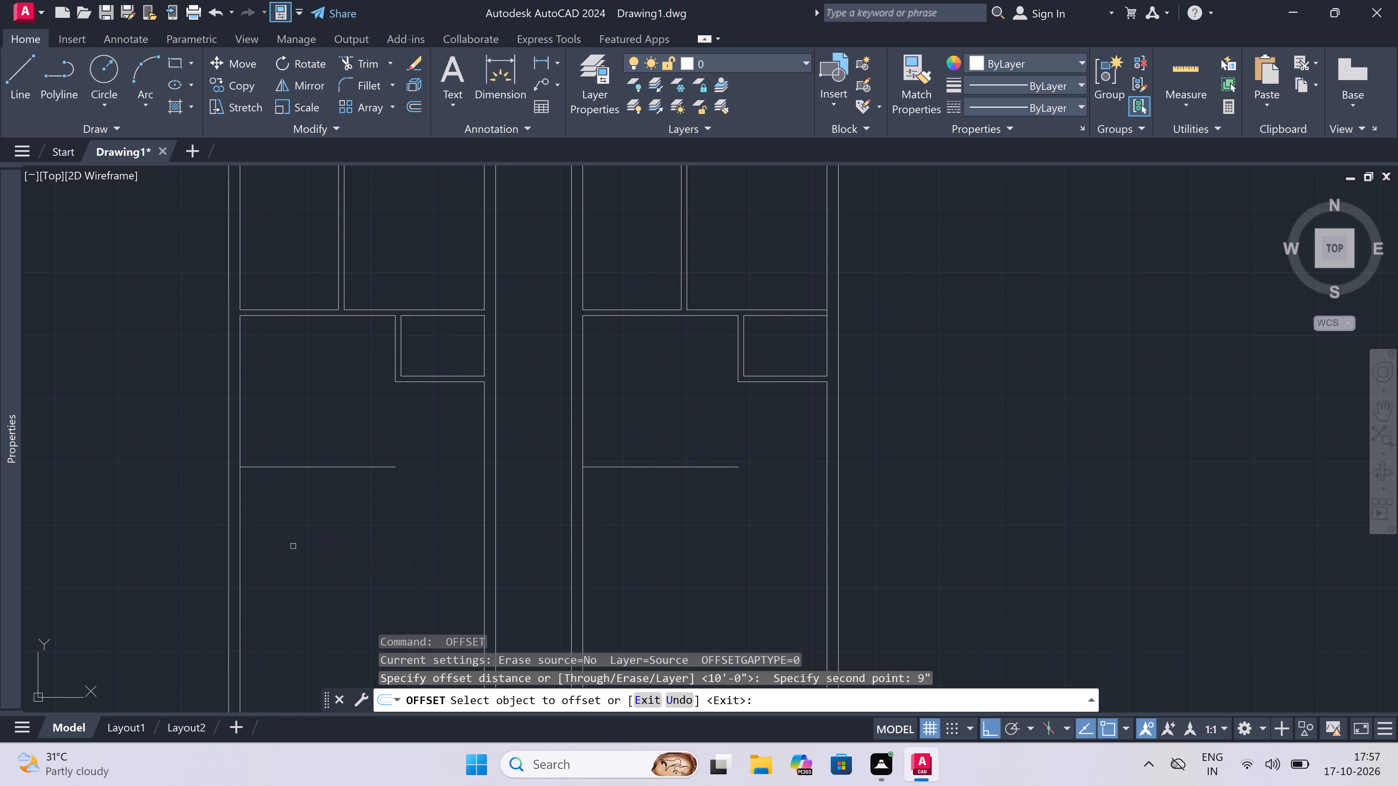
{"action": "left_click_drag", "start_coordinate": [318, 467], "coordinate": [321, 492]}
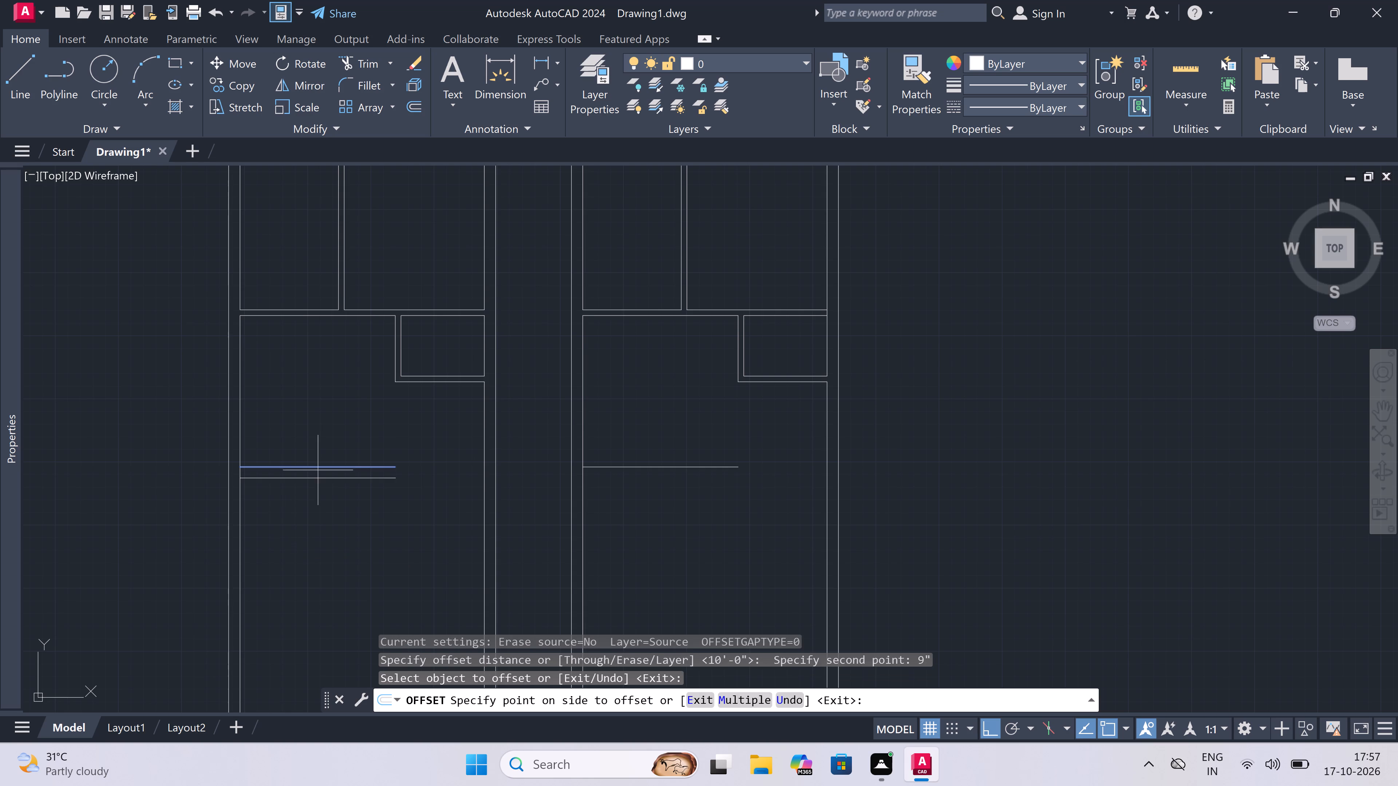
{"action": "left_click", "coordinate": [324, 516]}
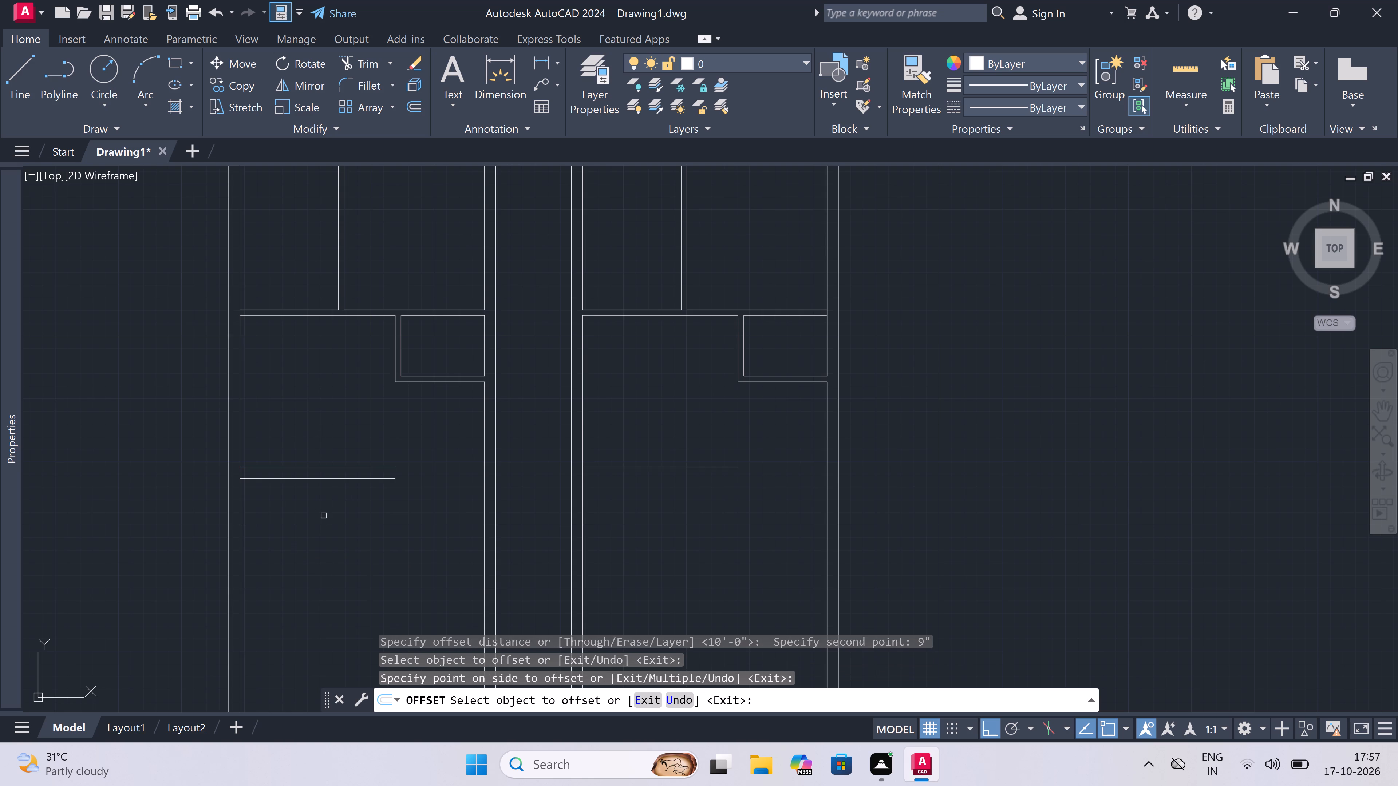
{"action": "left_click", "coordinate": [671, 468]}
{"action": "left_click", "coordinate": [666, 506]}
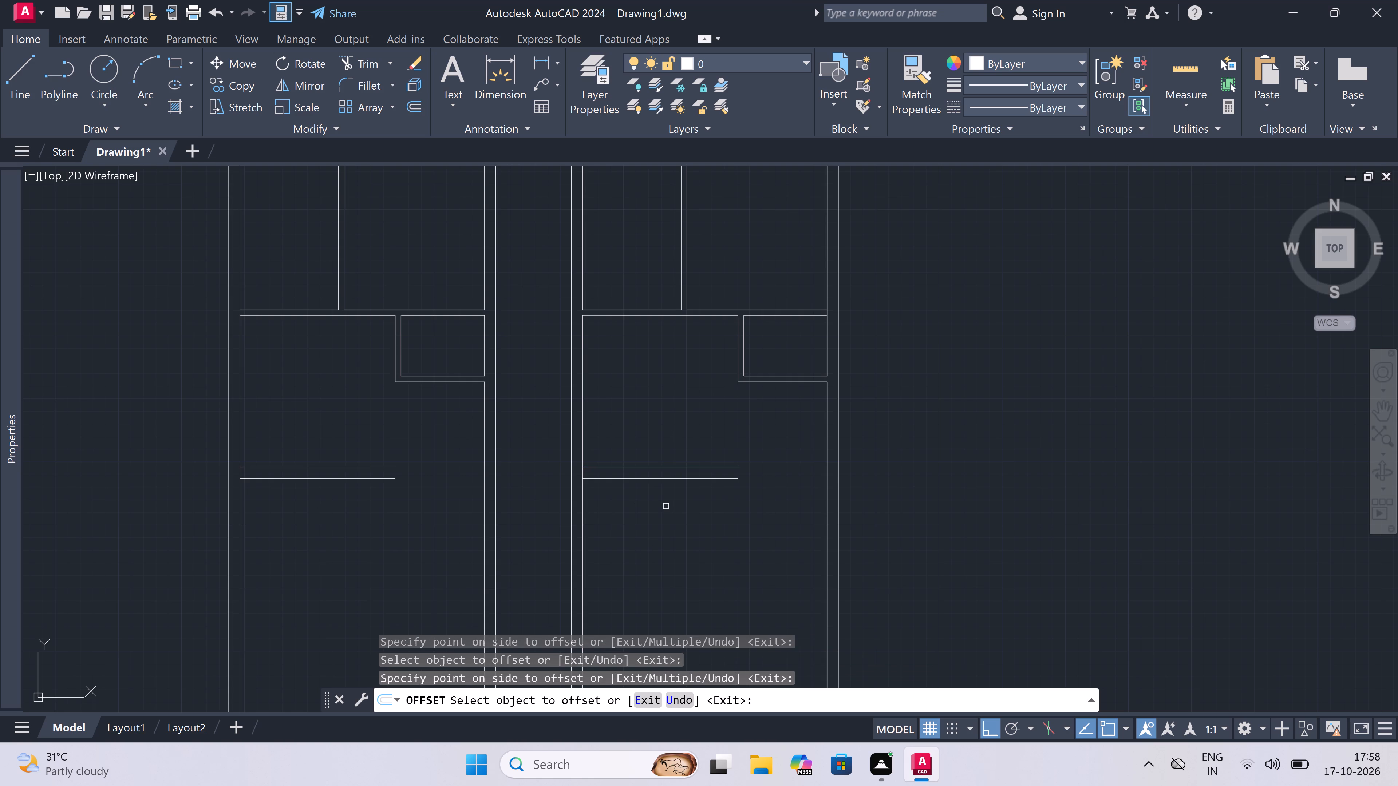
{"action": "key", "text": "Escape"}
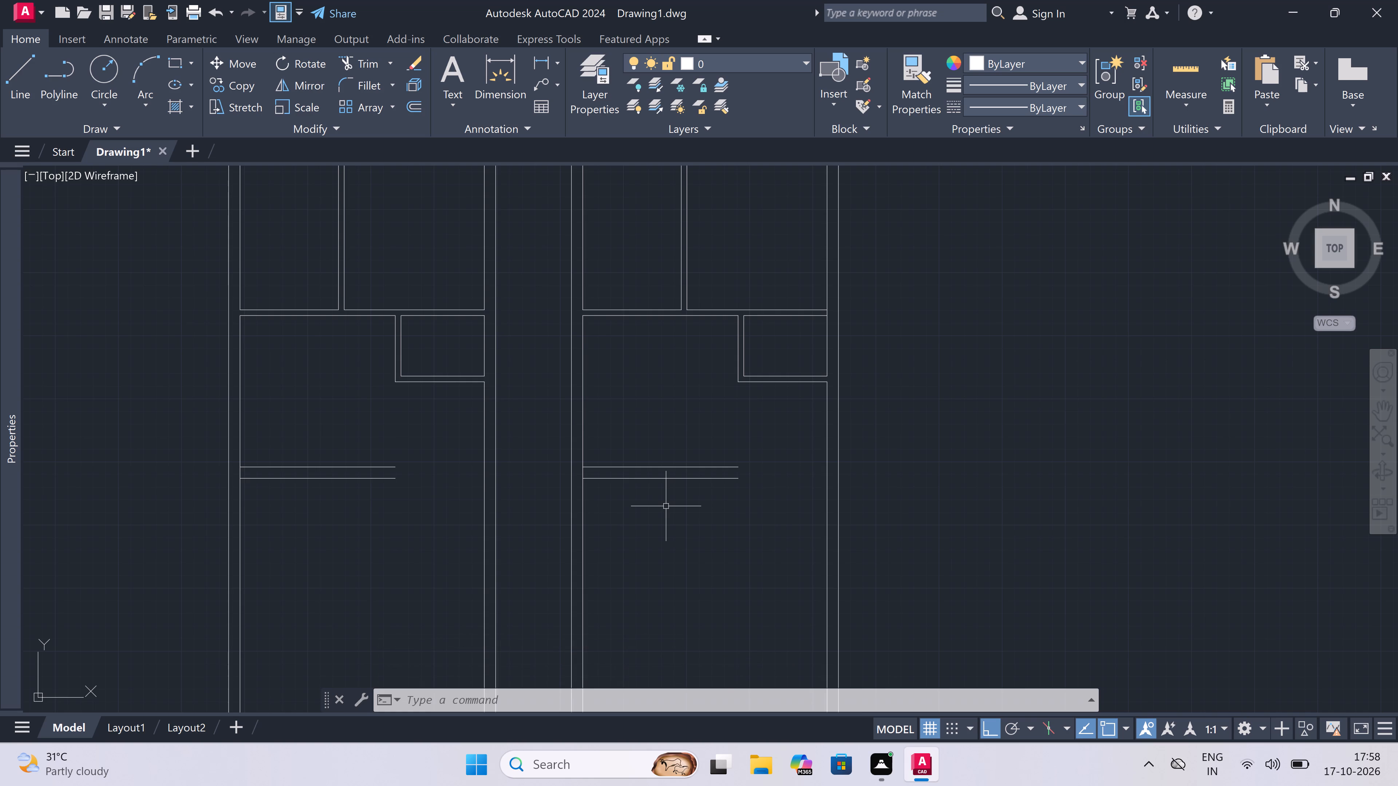
Extend both lines of the new 9" cross wall to the right wall's inner line in each block.
{"action": "type", "text": "ex"}
{"action": "key", "text": "space"}
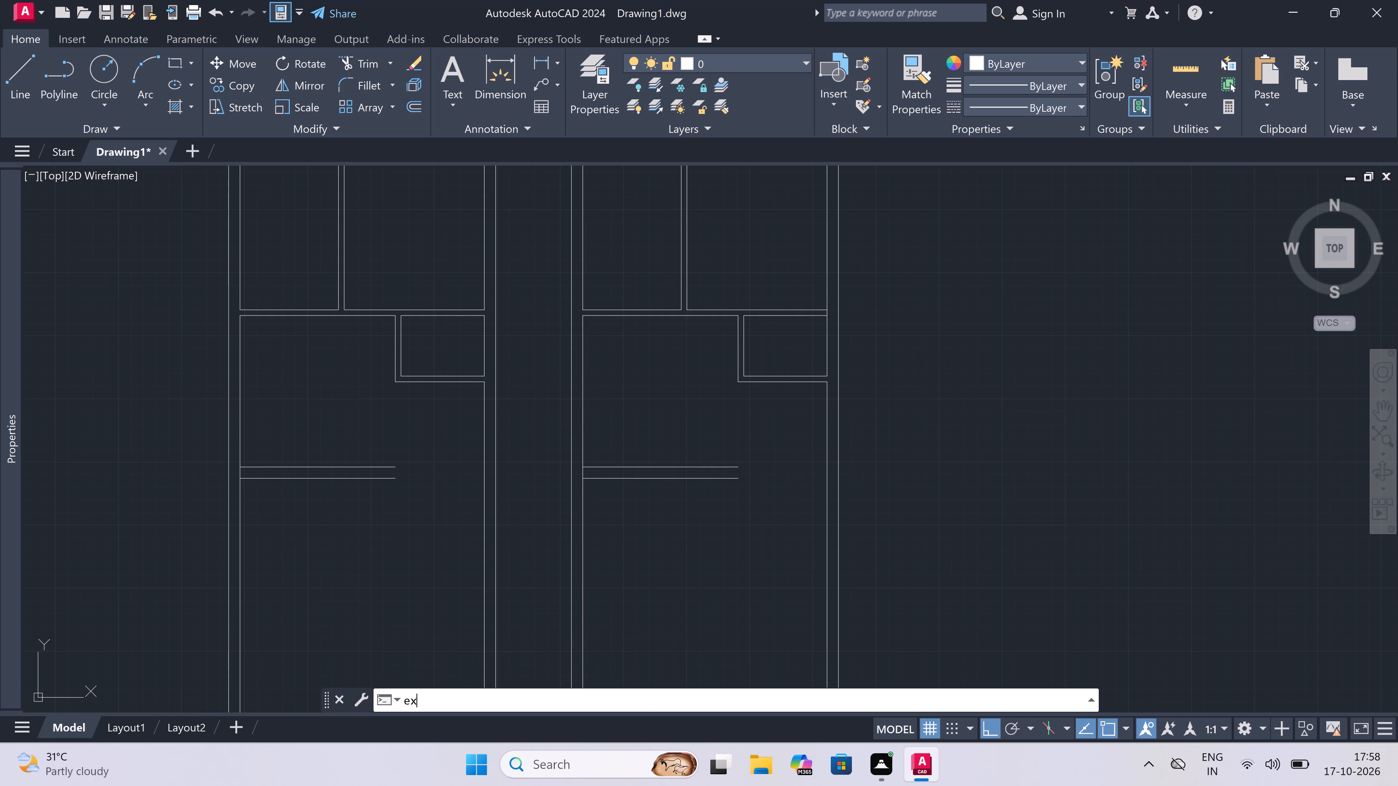
{"action": "left_click", "coordinate": [665, 507]}
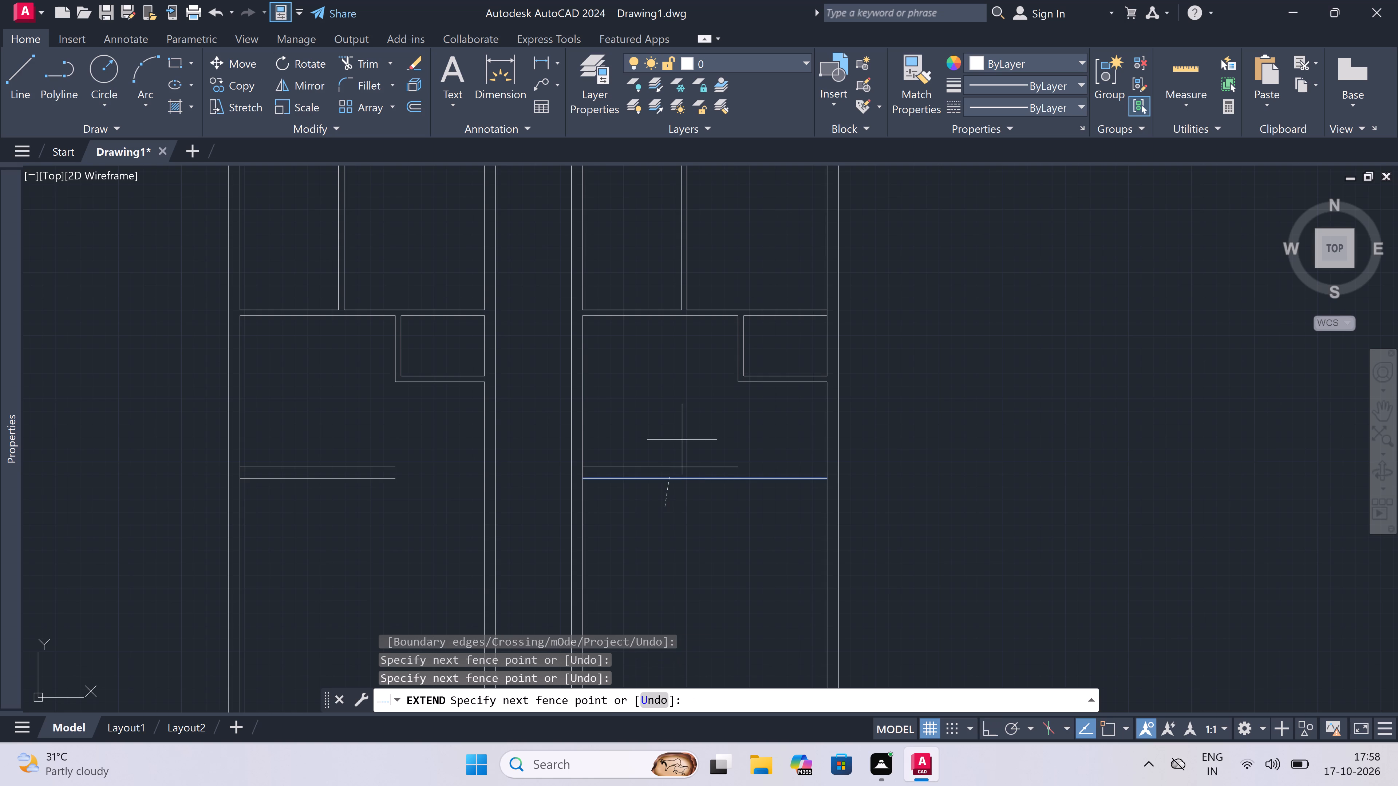
{"action": "left_click", "coordinate": [685, 432]}
{"action": "left_click_drag", "start_coordinate": [333, 436], "coordinate": [335, 442]}
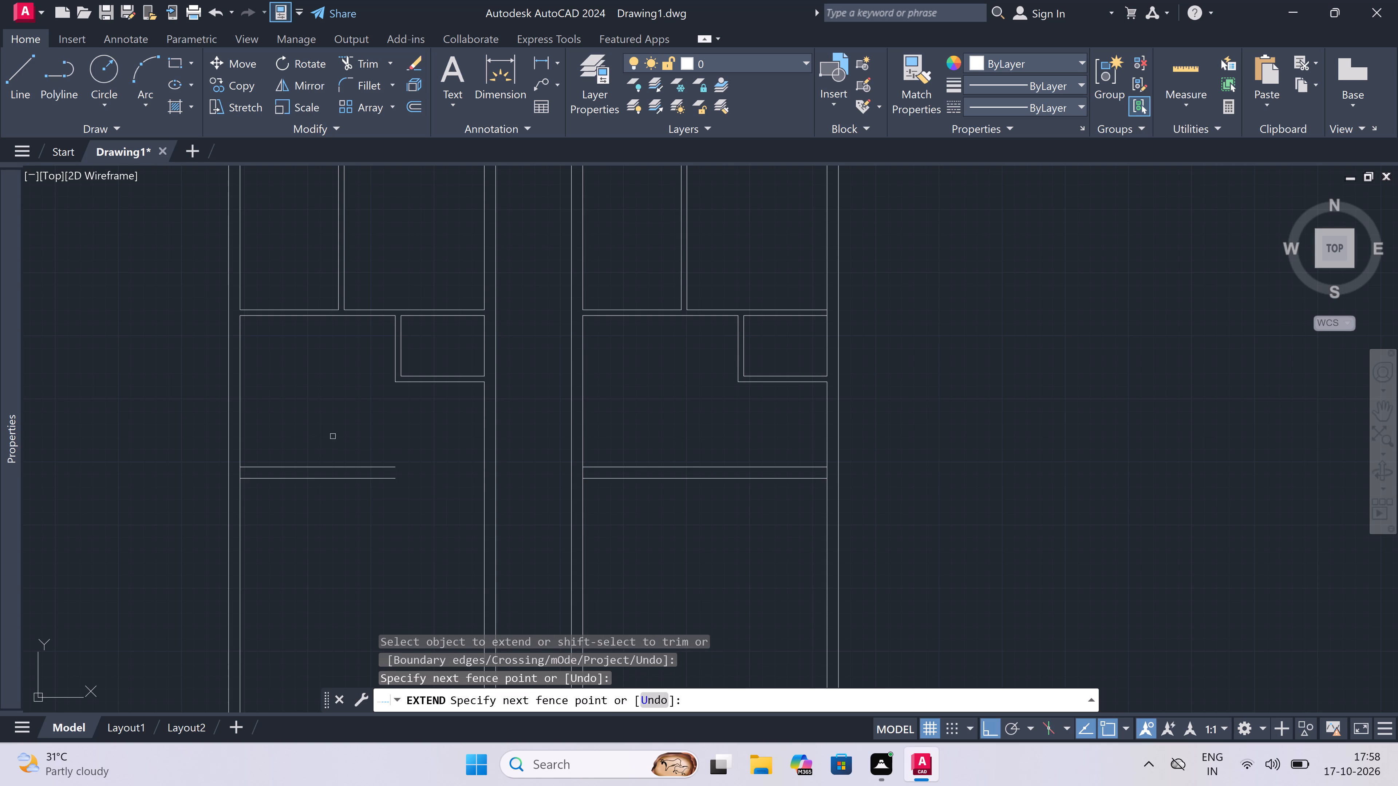
{"action": "left_click", "coordinate": [347, 533]}
{"action": "scroll", "coordinate": [489, 474], "scroll_direction": "down", "scroll_amount": 3}
{"action": "scroll", "coordinate": [375, 477], "scroll_direction": "up", "scroll_amount": 1}
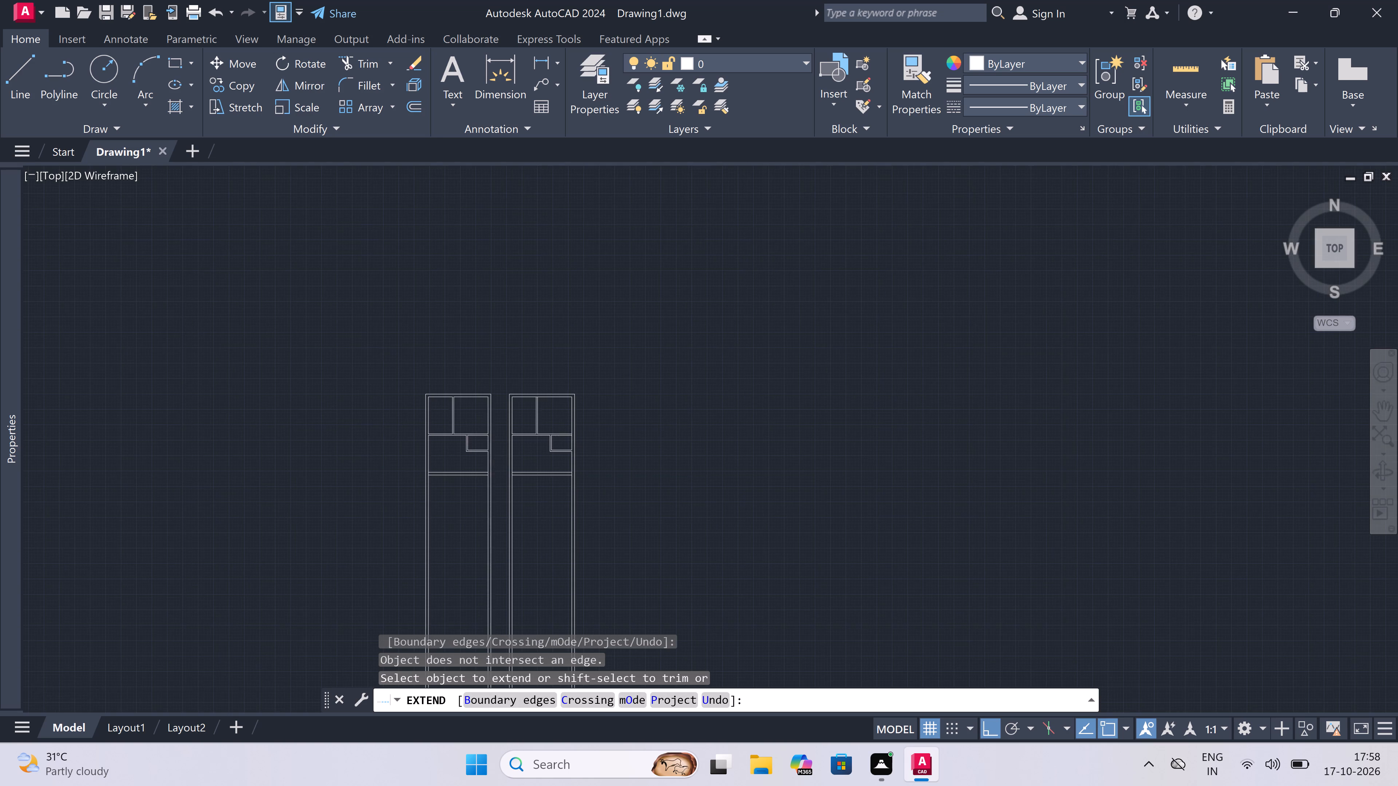
{"action": "scroll", "coordinate": [375, 477], "scroll_direction": "up", "scroll_amount": 2}
{"action": "key", "text": "Escape"}
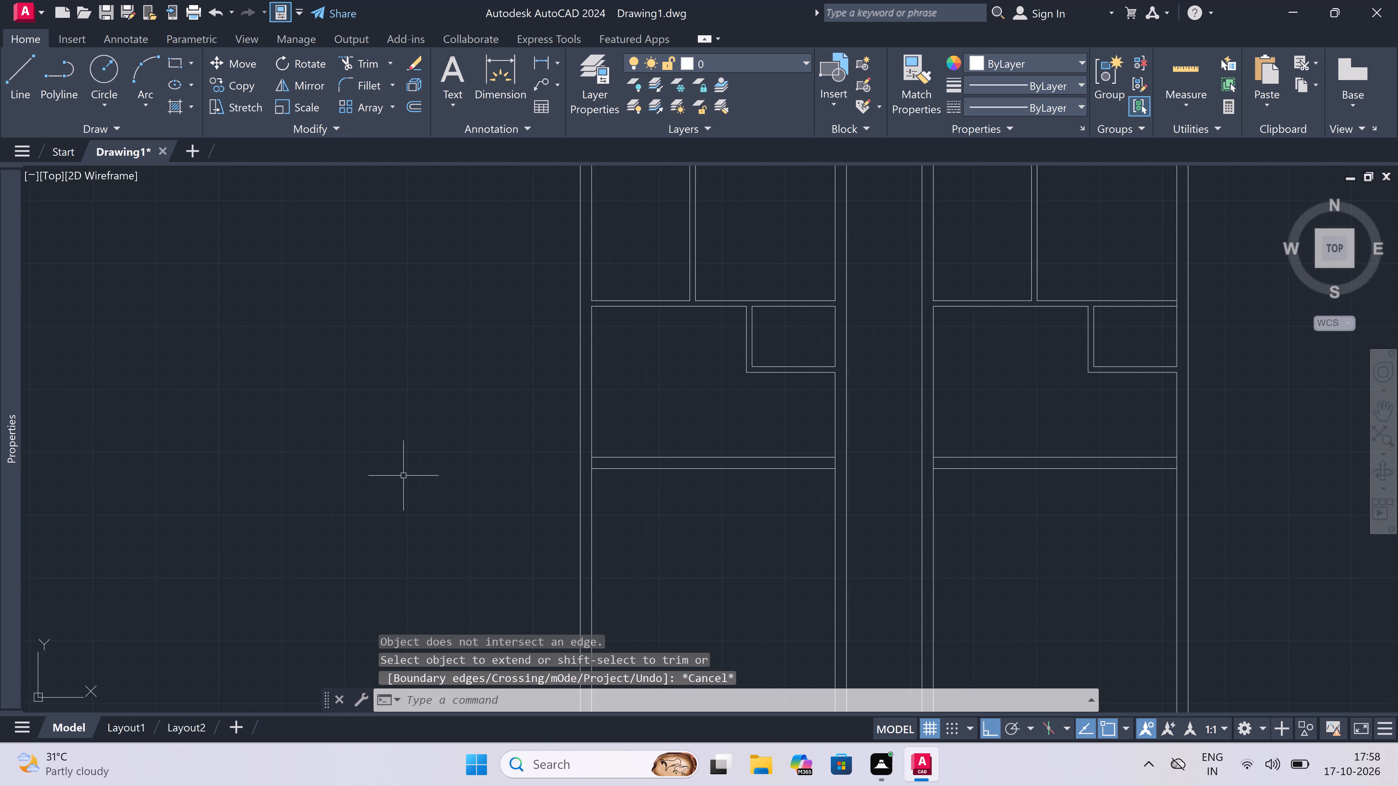
Offset the lower line of the 9" cross wall 10' downward in both blocks.
{"action": "type", "text": "o"}
{"action": "key", "text": "space"}
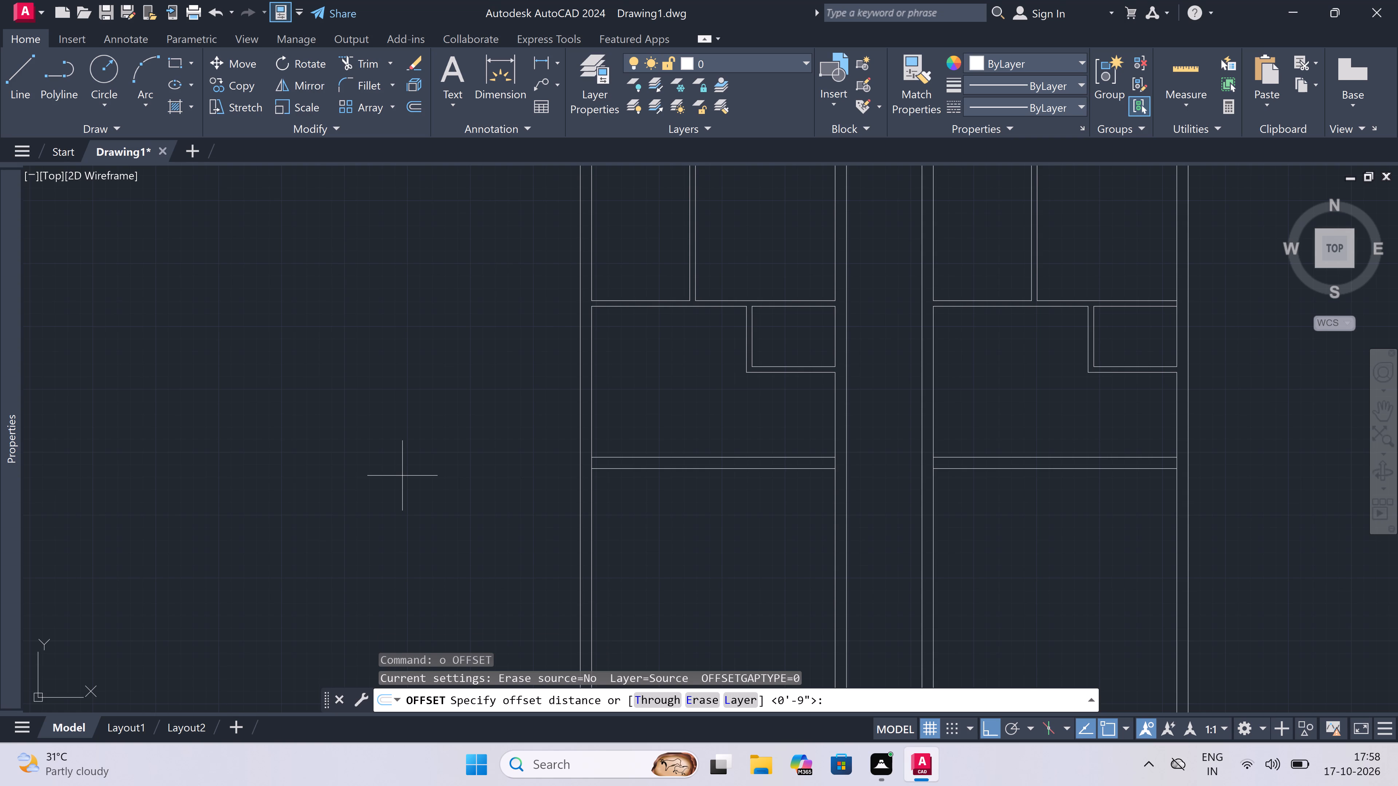
{"action": "scroll", "coordinate": [556, 411], "scroll_direction": "down", "scroll_amount": 2}
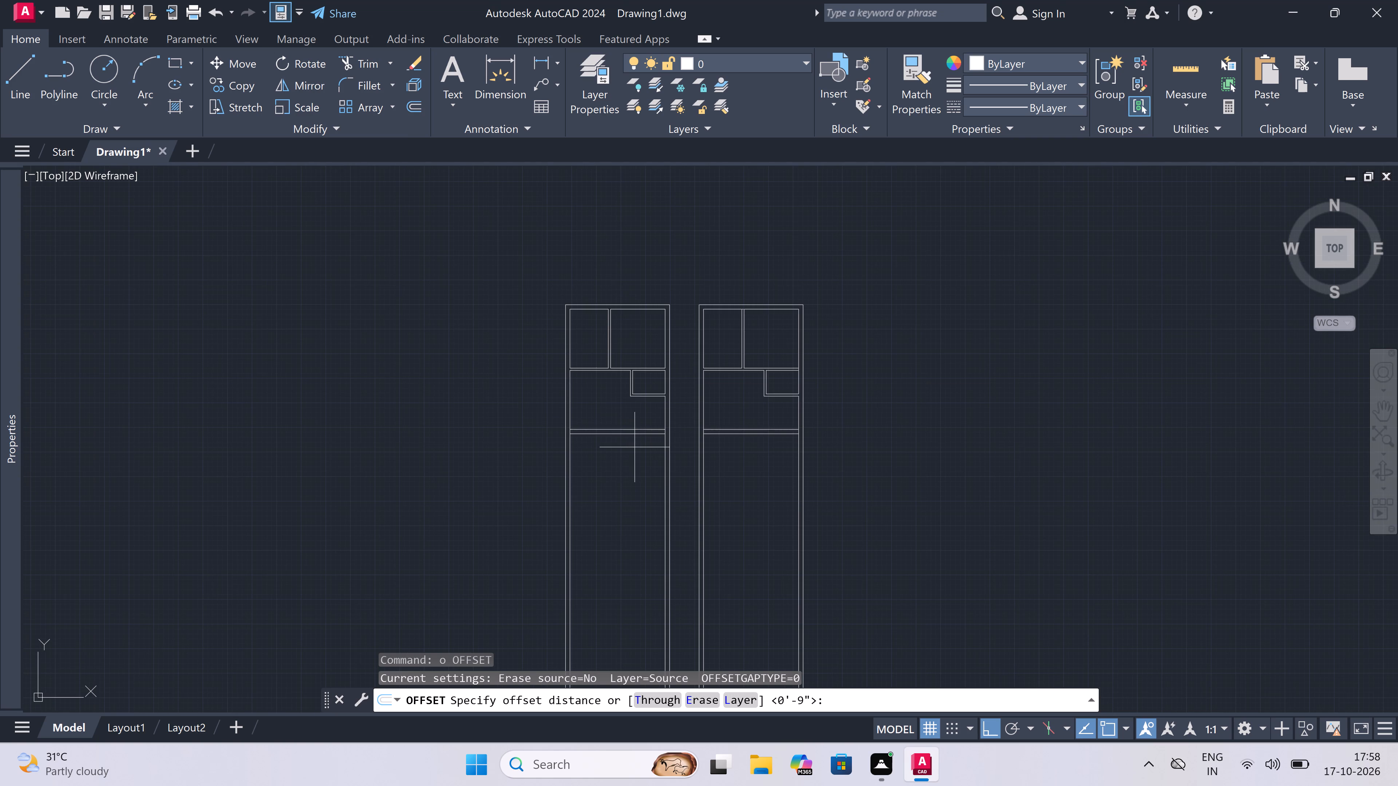
{"action": "scroll", "coordinate": [636, 447], "scroll_direction": "up", "scroll_amount": 3}
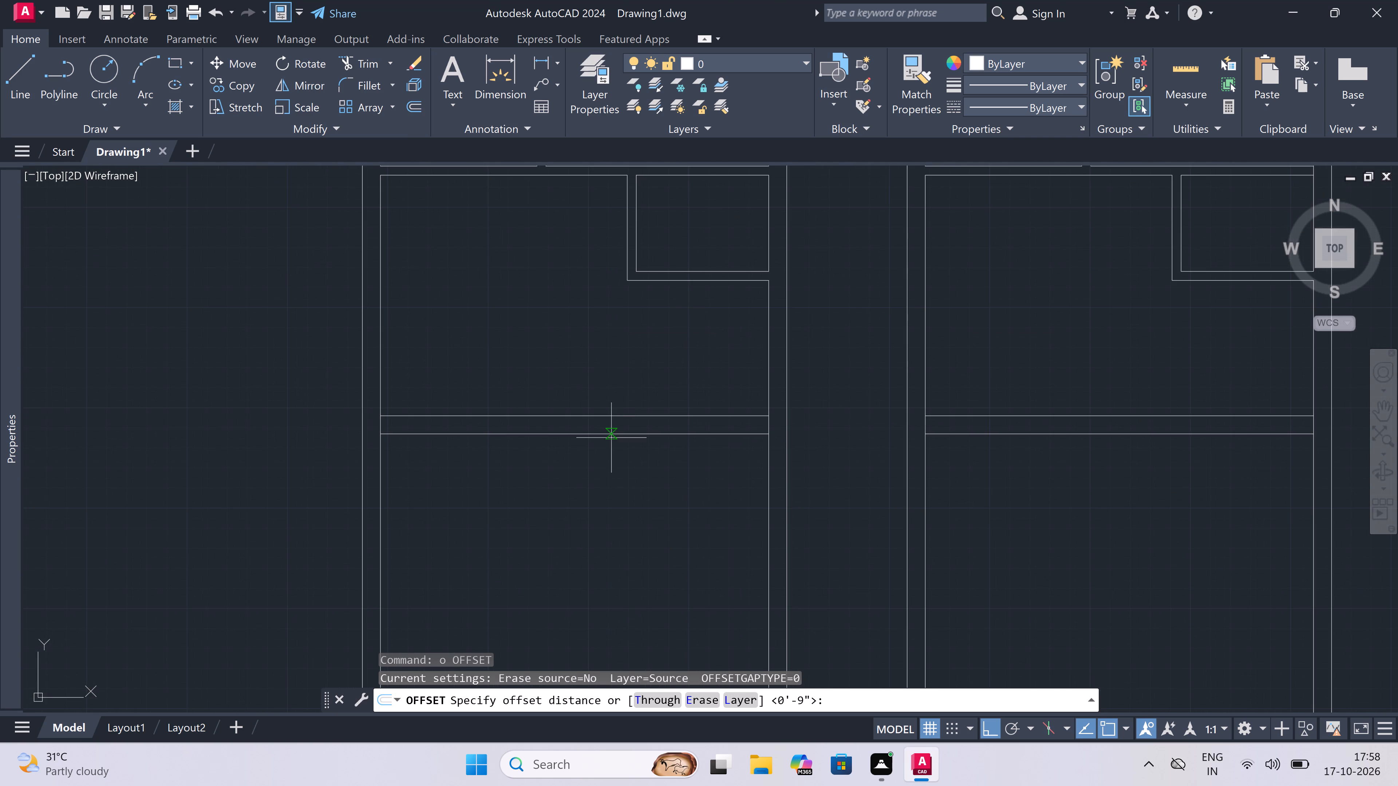
{"action": "left_click", "coordinate": [609, 432]}
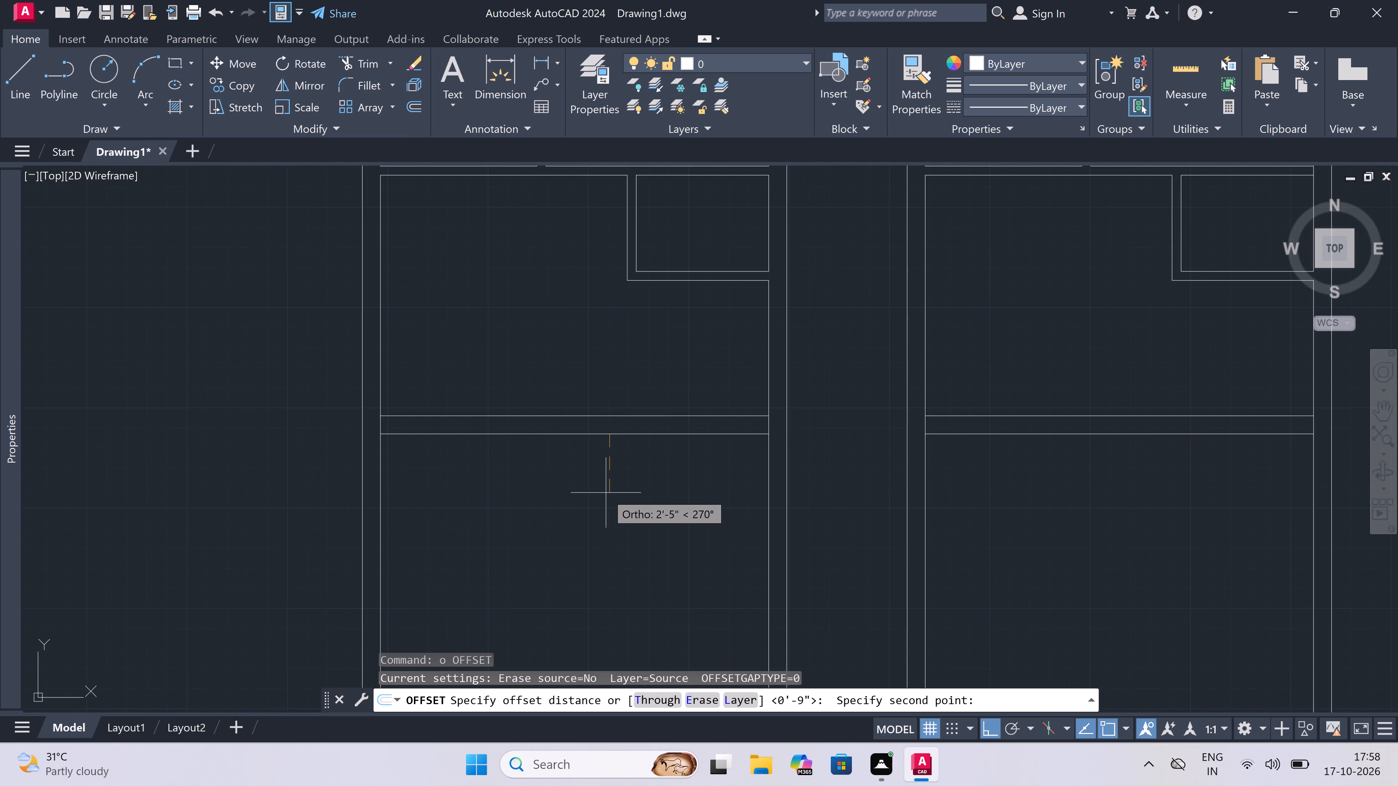
{"action": "scroll", "coordinate": [592, 517], "scroll_direction": "up", "scroll_amount": 1}
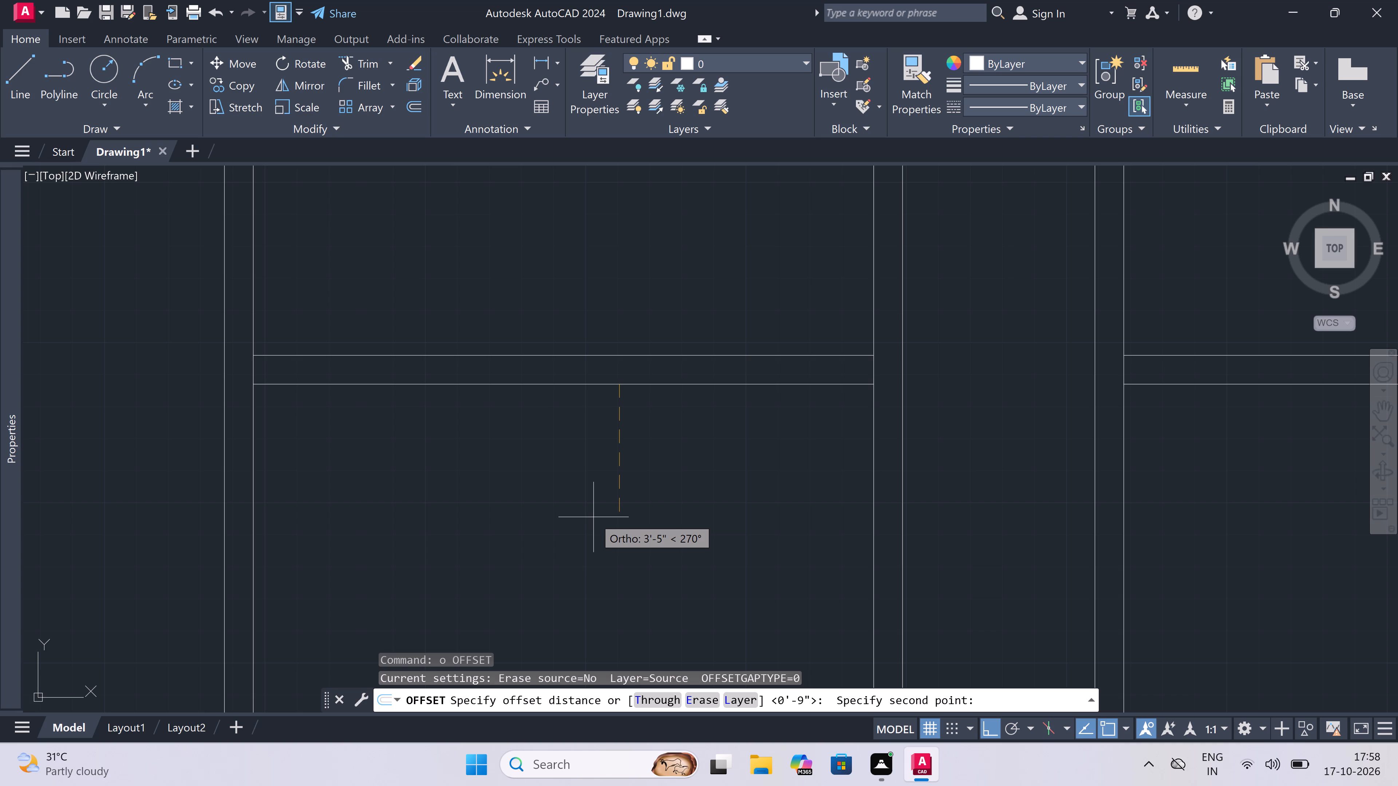
{"action": "type", "text": "10'"}
{"action": "key", "text": "space"}
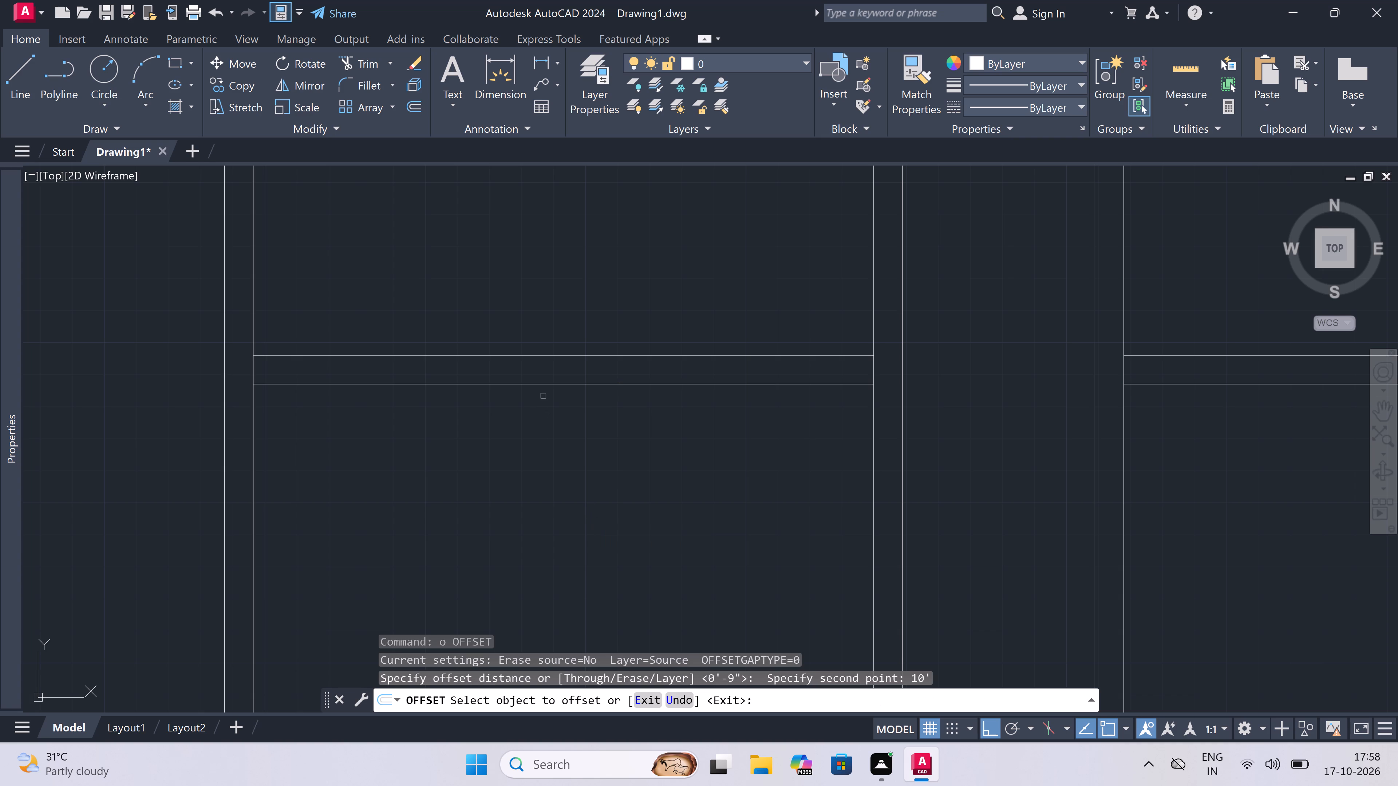
{"action": "left_click_drag", "start_coordinate": [541, 385], "coordinate": [542, 389]}
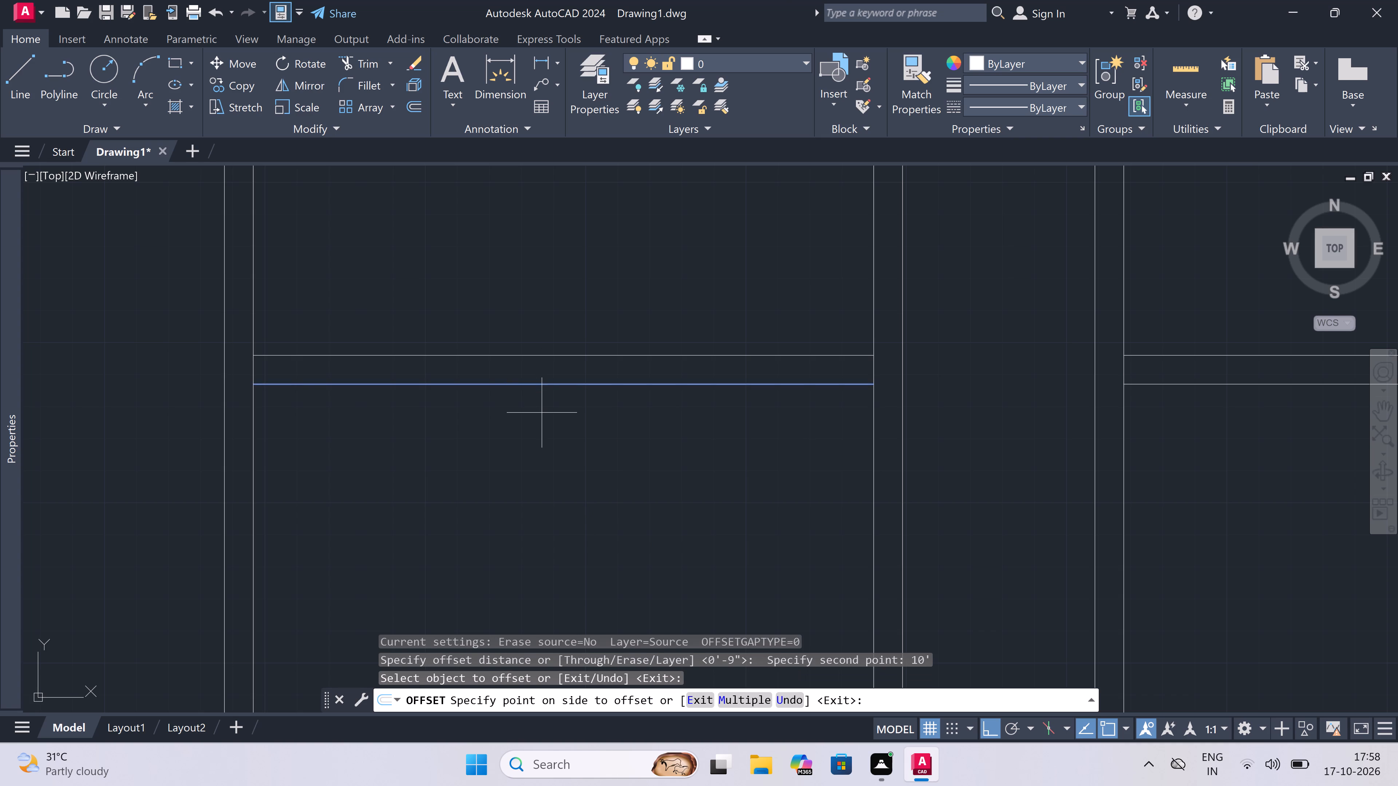
{"action": "left_click", "coordinate": [541, 432]}
{"action": "scroll", "coordinate": [541, 432], "scroll_direction": "down", "scroll_amount": 4}
{"action": "scroll", "coordinate": [685, 471], "scroll_direction": "up", "scroll_amount": 1}
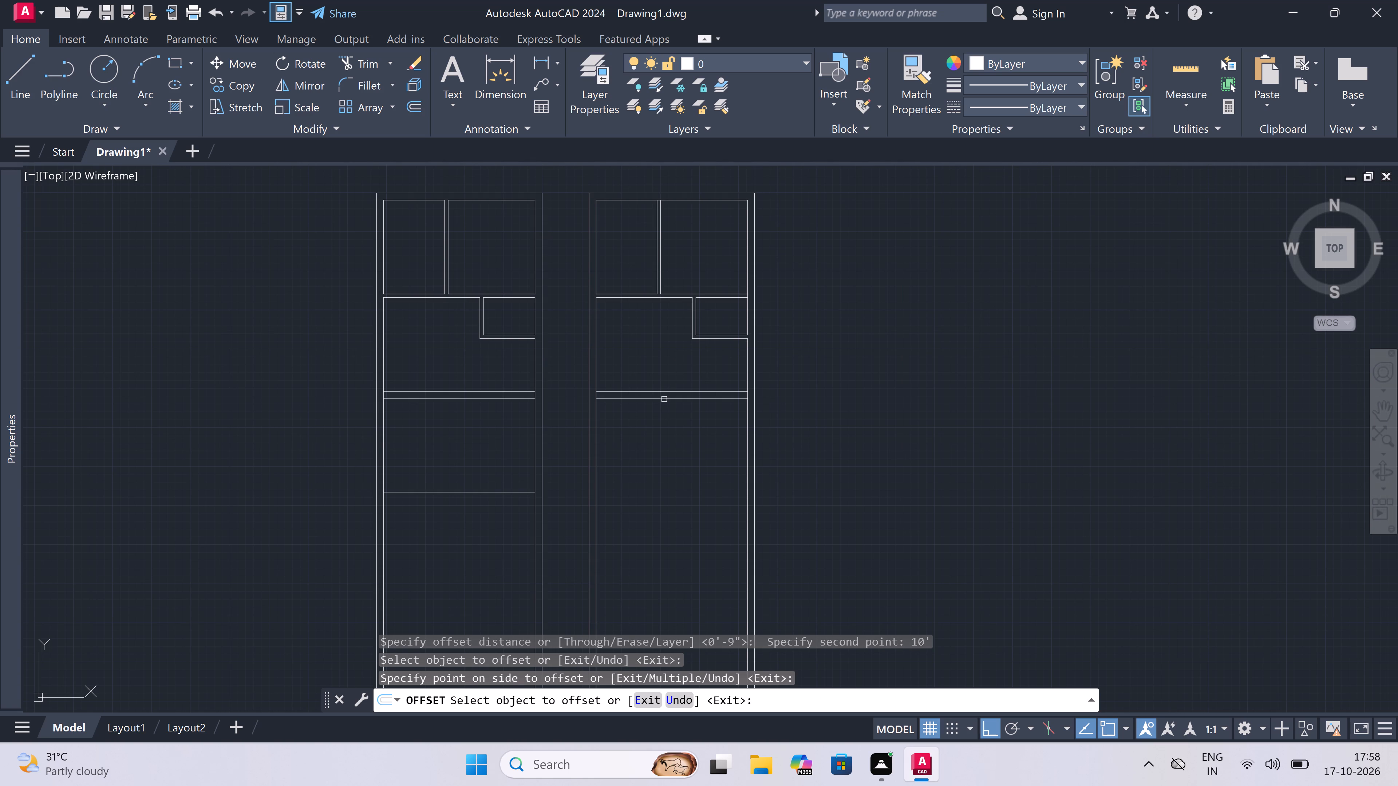
{"action": "left_click_drag", "start_coordinate": [664, 399], "coordinate": [663, 402]}
{"action": "left_click", "coordinate": [656, 497]}
{"action": "key", "text": "Escape"}
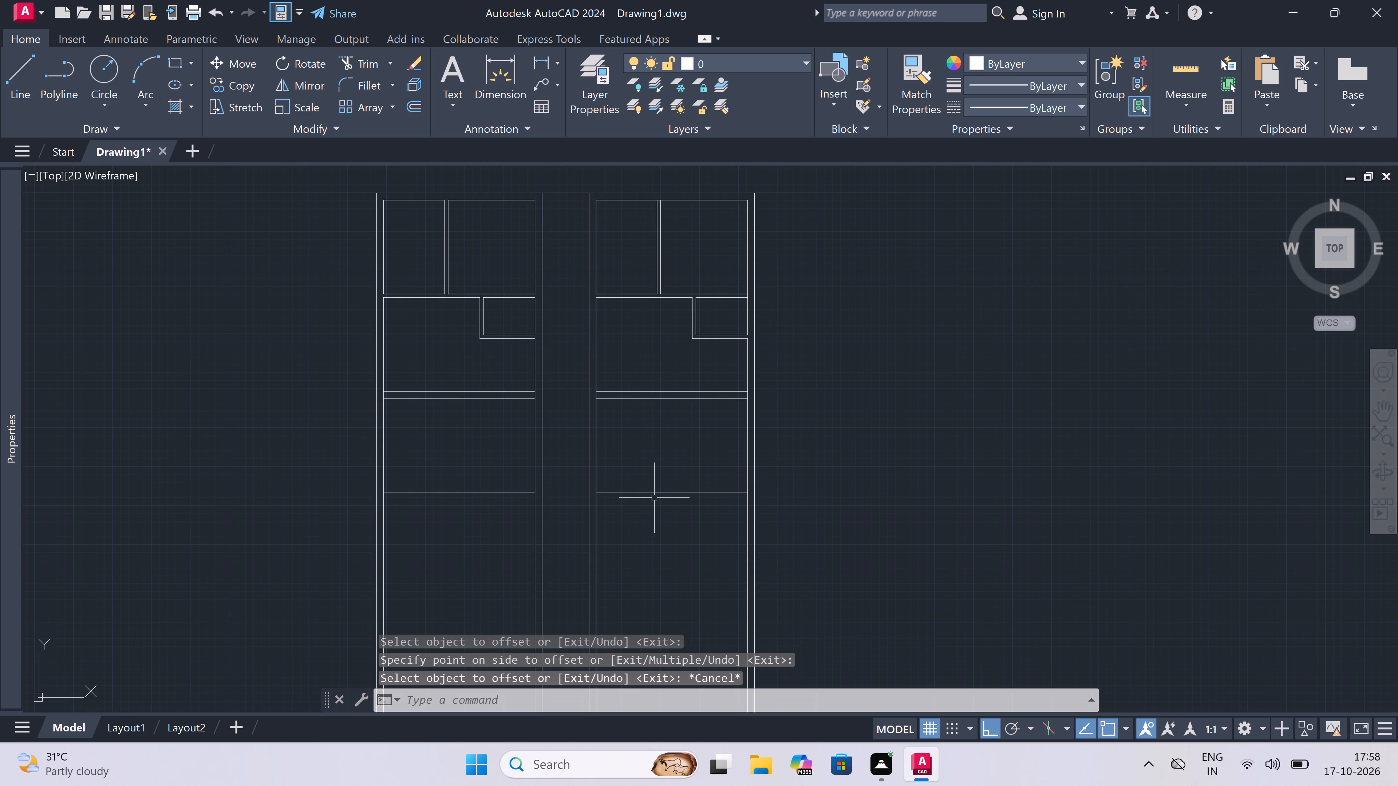
Offset the new horizontal line 4.5" downward in both blocks to form a partition.
{"action": "key", "text": "space"}
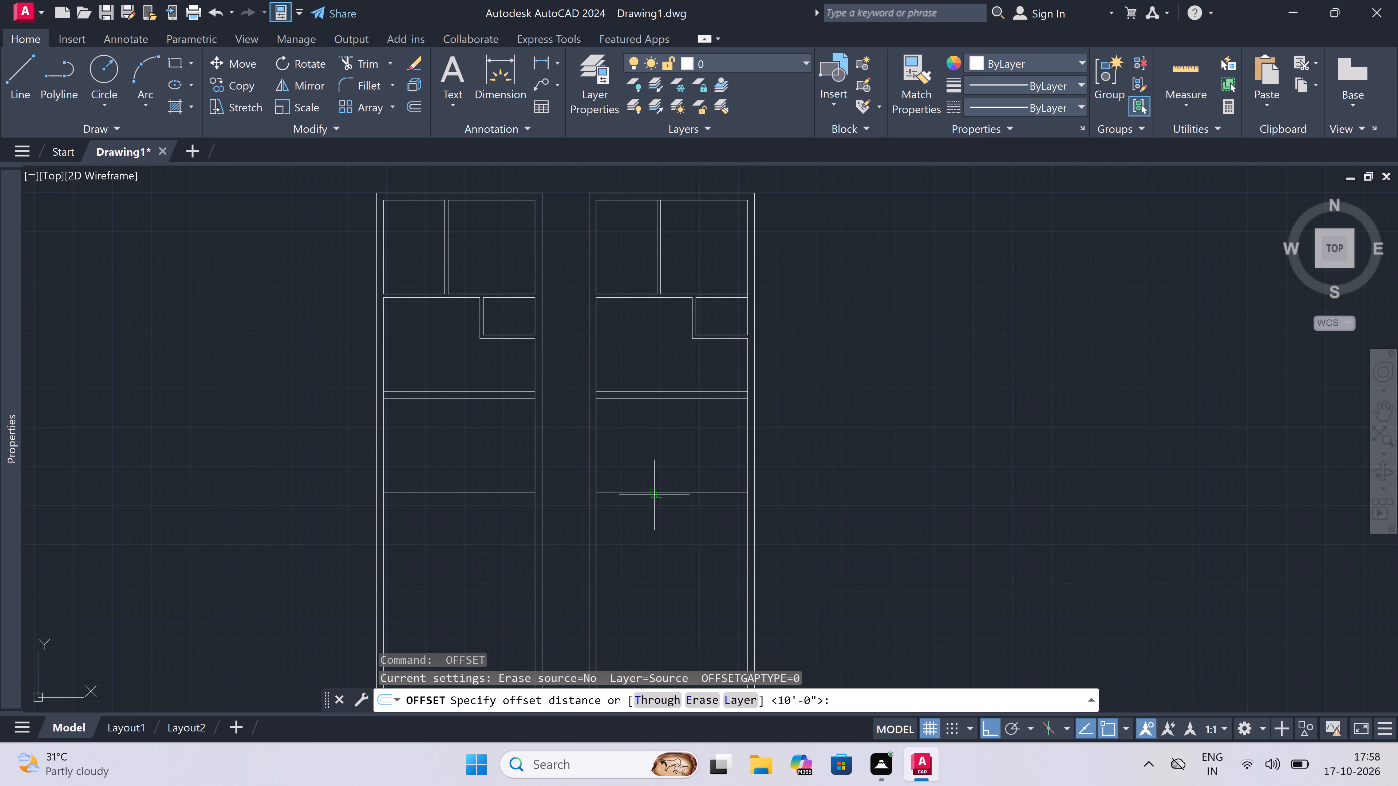
{"action": "left_click", "coordinate": [647, 493]}
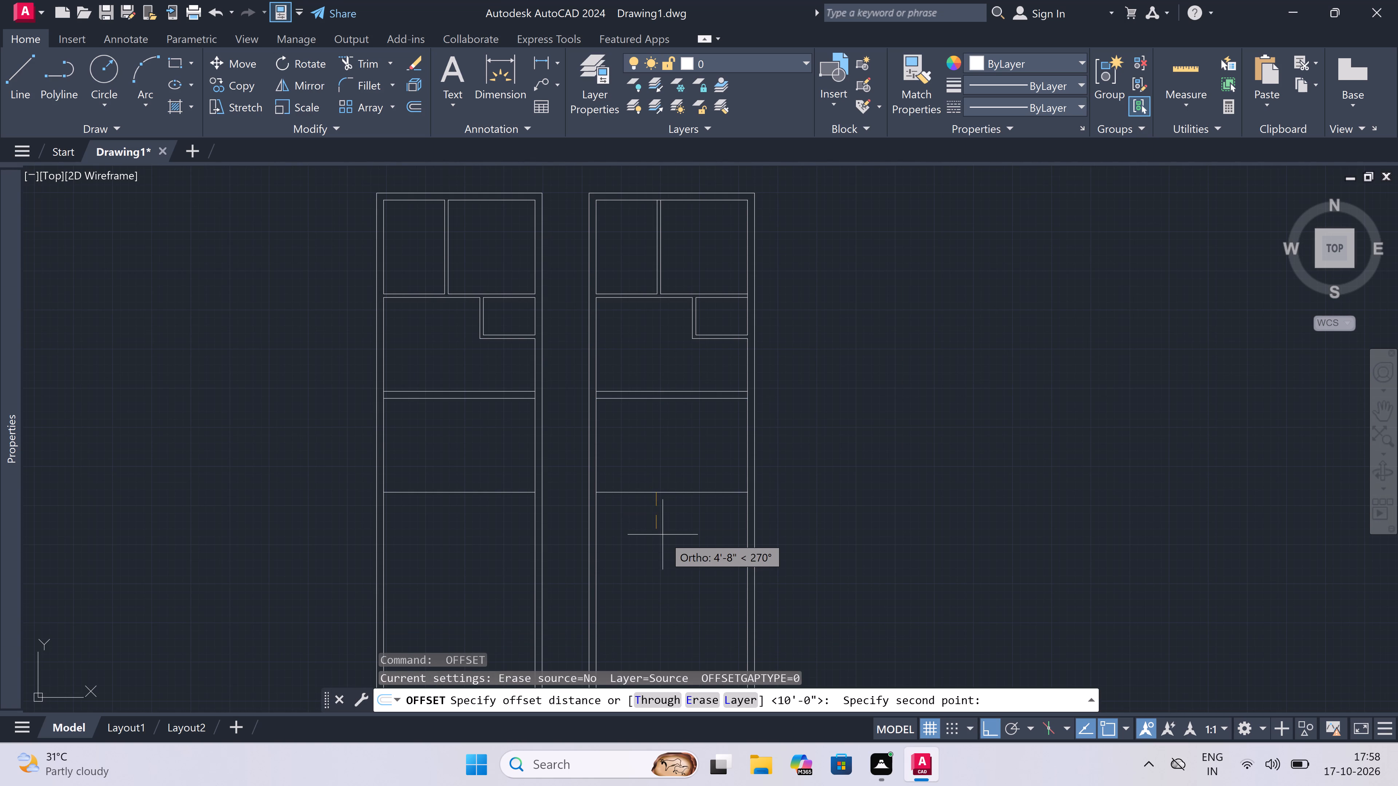
{"action": "type", "text": "4.5"}
{"action": "type", "text": "\""}
{"action": "key", "text": "space"}
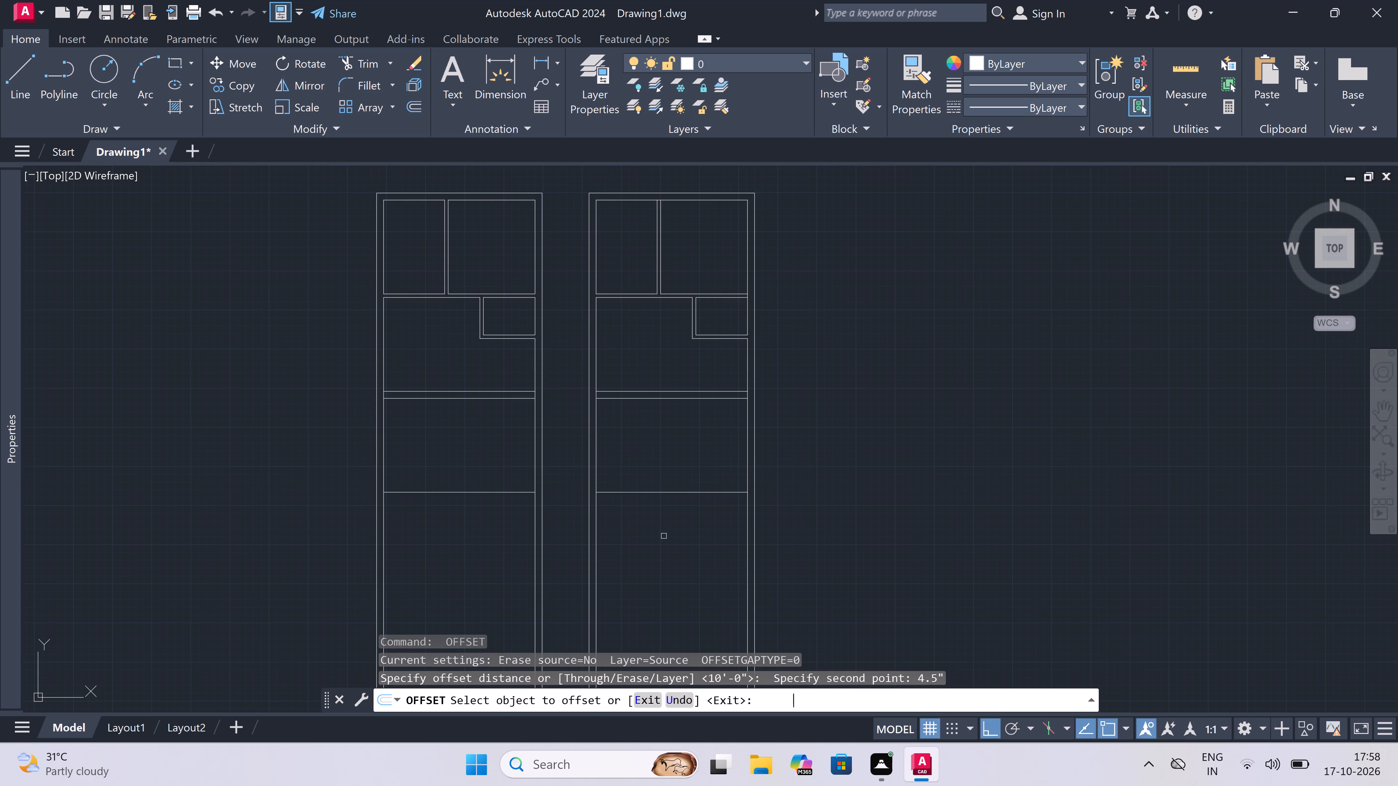
{"action": "left_click_drag", "start_coordinate": [668, 493], "coordinate": [668, 497]}
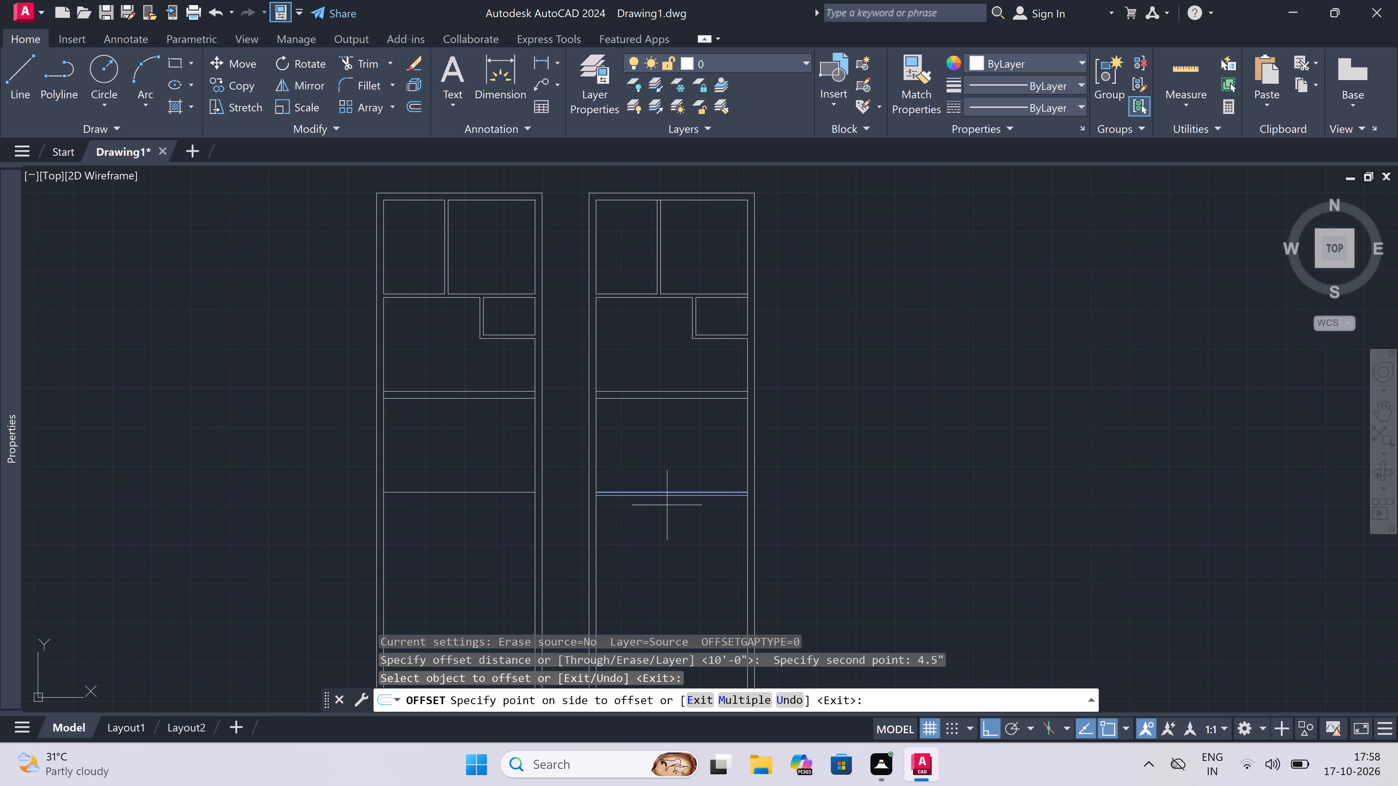
{"action": "left_click", "coordinate": [662, 527]}
{"action": "scroll", "coordinate": [454, 485], "scroll_direction": "up", "scroll_amount": 1}
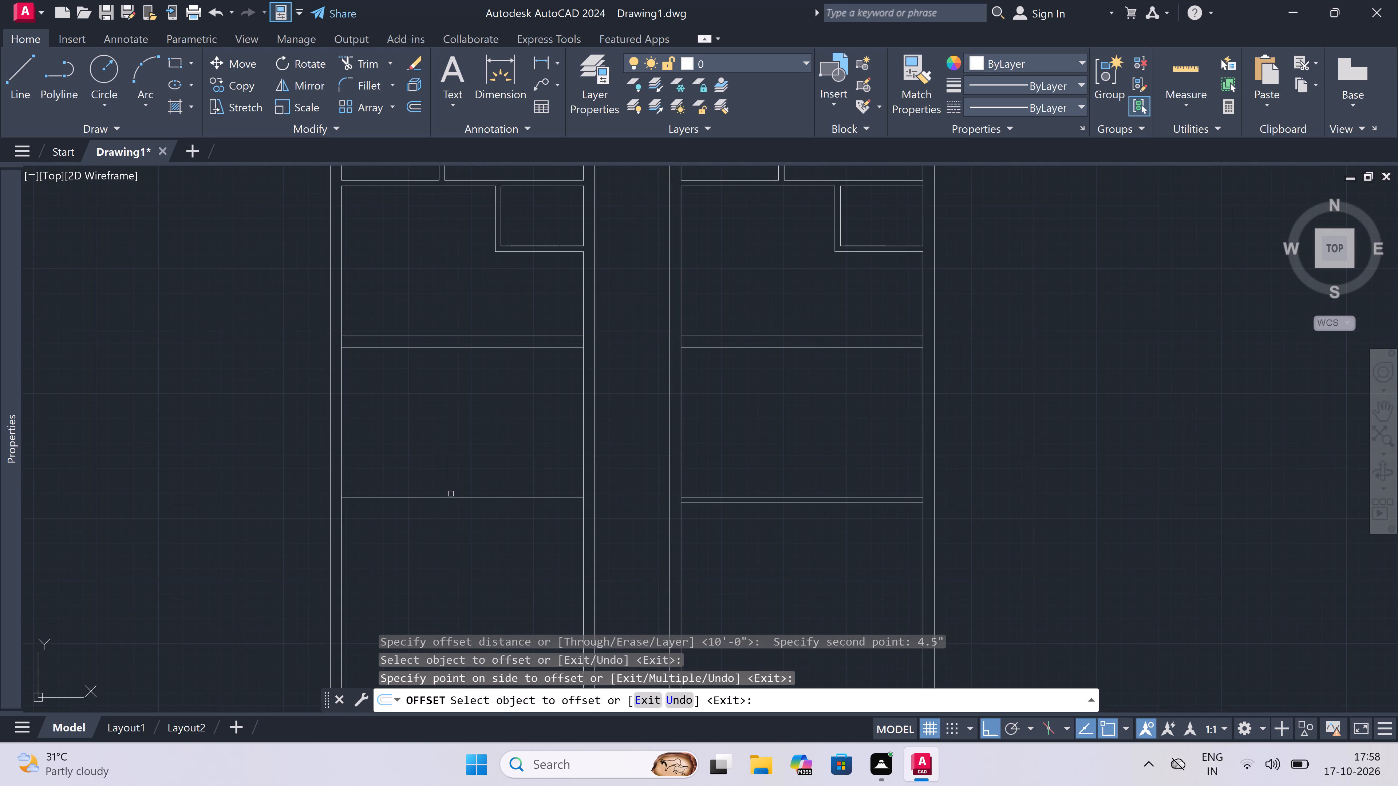
{"action": "left_click", "coordinate": [451, 497]}
{"action": "left_click", "coordinate": [444, 548]}
{"action": "key", "text": "Escape"}
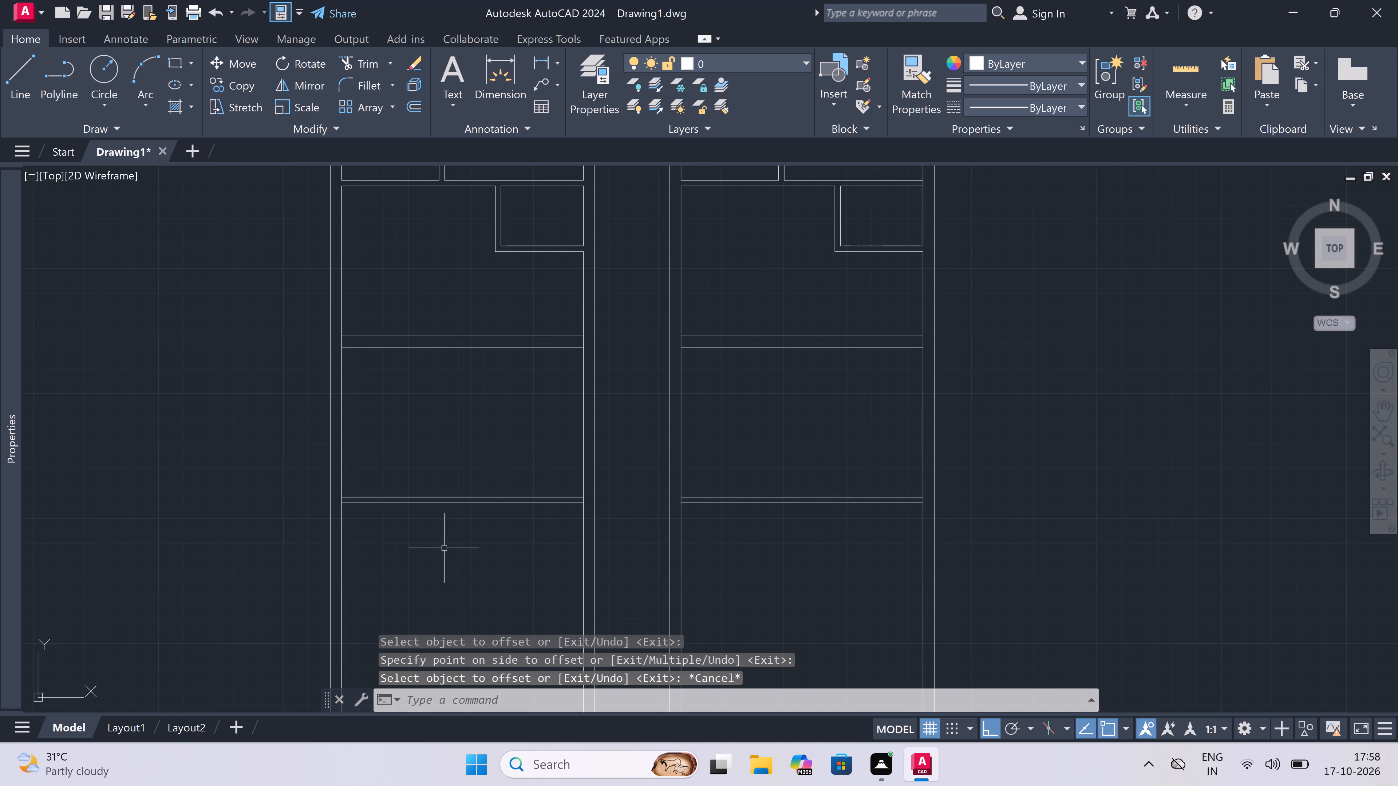
Trim the left and right walls' inner lines between the two lines of the 9" cross wall in the first block.
{"action": "type", "text": "tr"}
{"action": "key", "text": "space"}
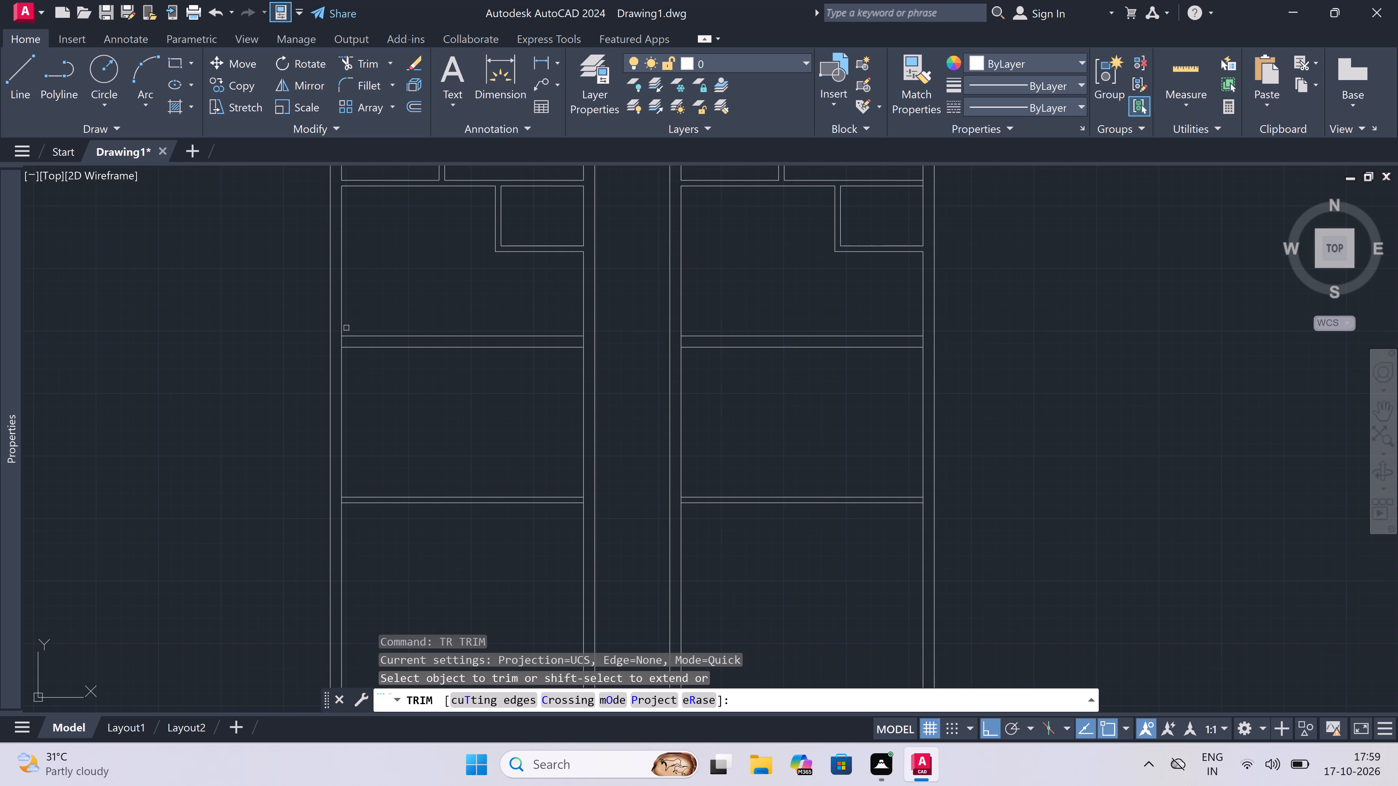
{"action": "scroll", "coordinate": [328, 345], "scroll_direction": "up", "scroll_amount": 3}
{"action": "double_click", "coordinate": [364, 322]}
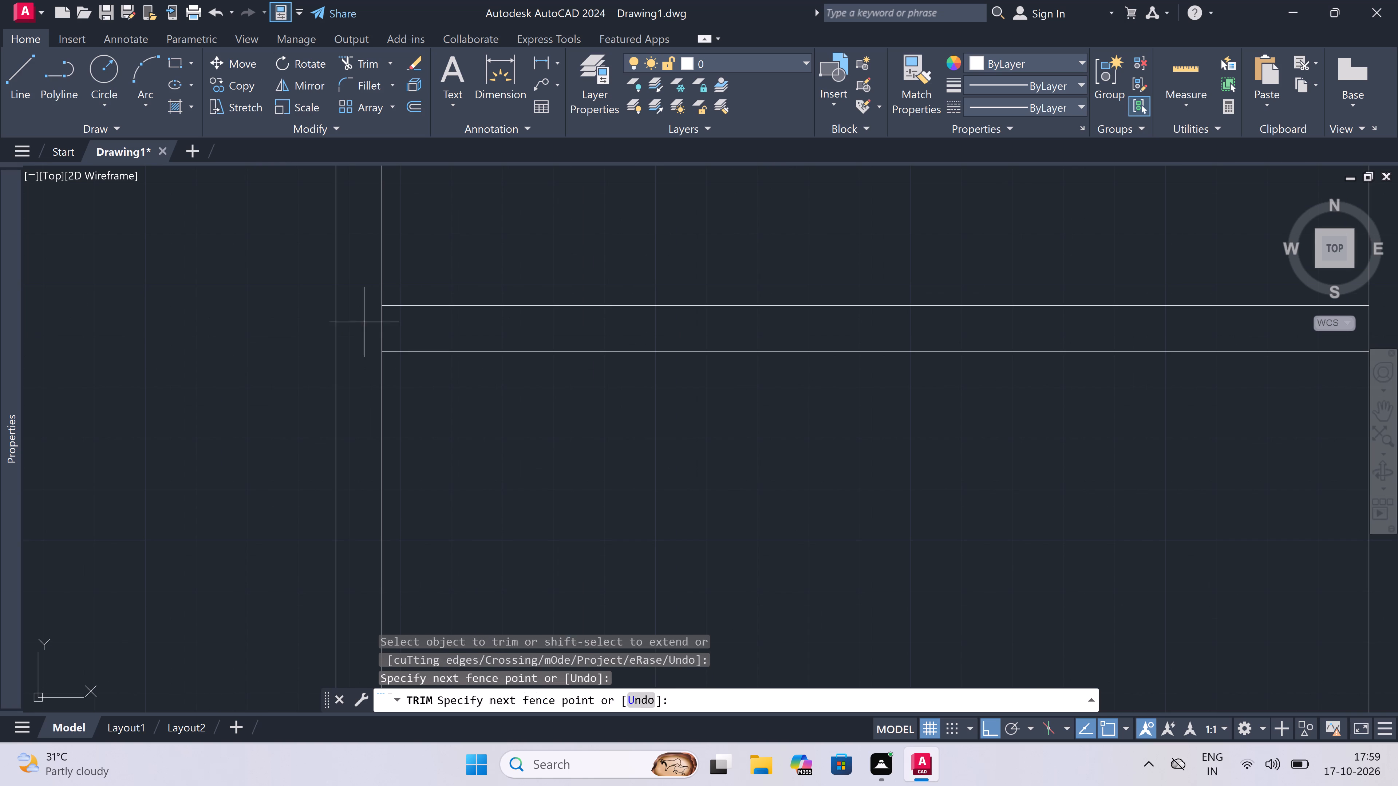
{"action": "left_click", "coordinate": [454, 328]}
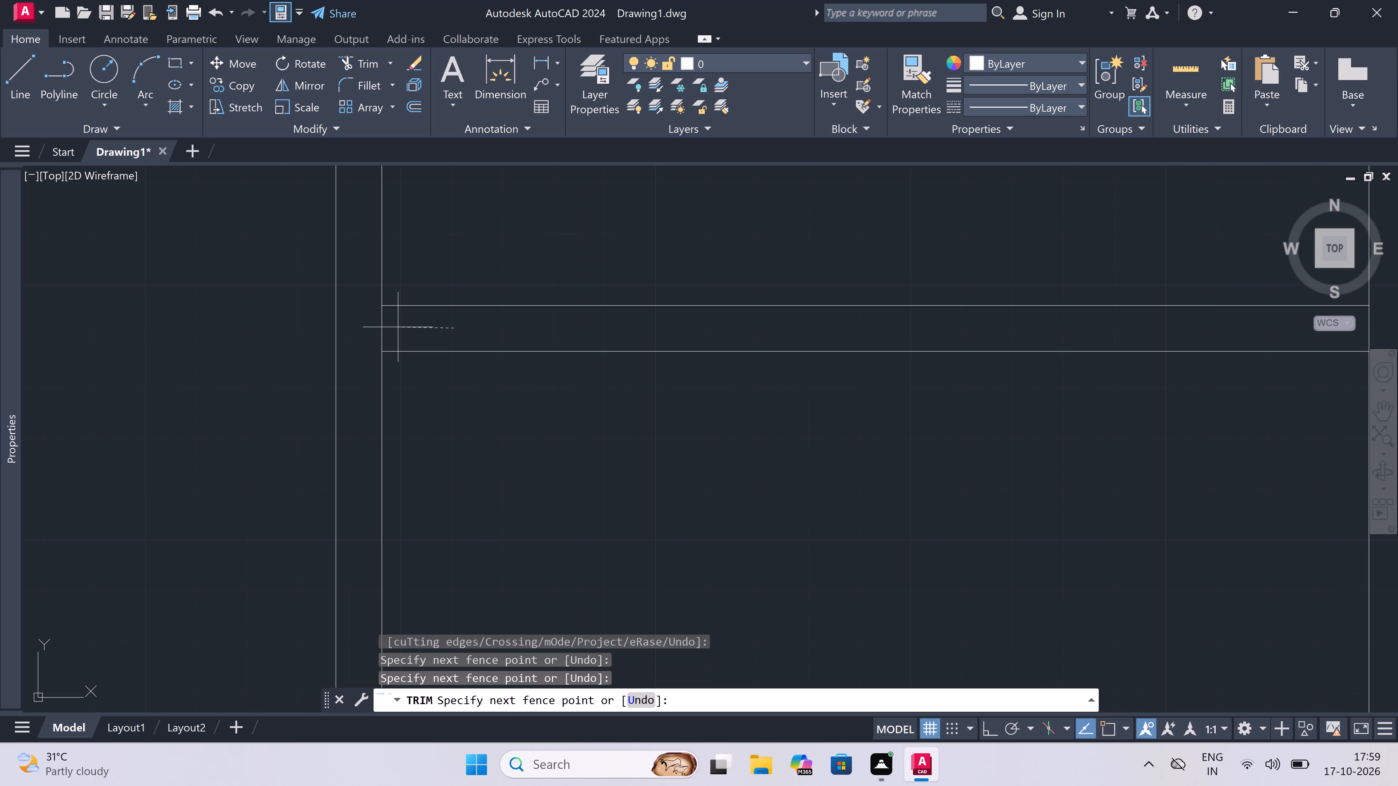
{"action": "left_click", "coordinate": [376, 326]}
{"action": "scroll", "coordinate": [376, 326], "scroll_direction": "down", "scroll_amount": 2}
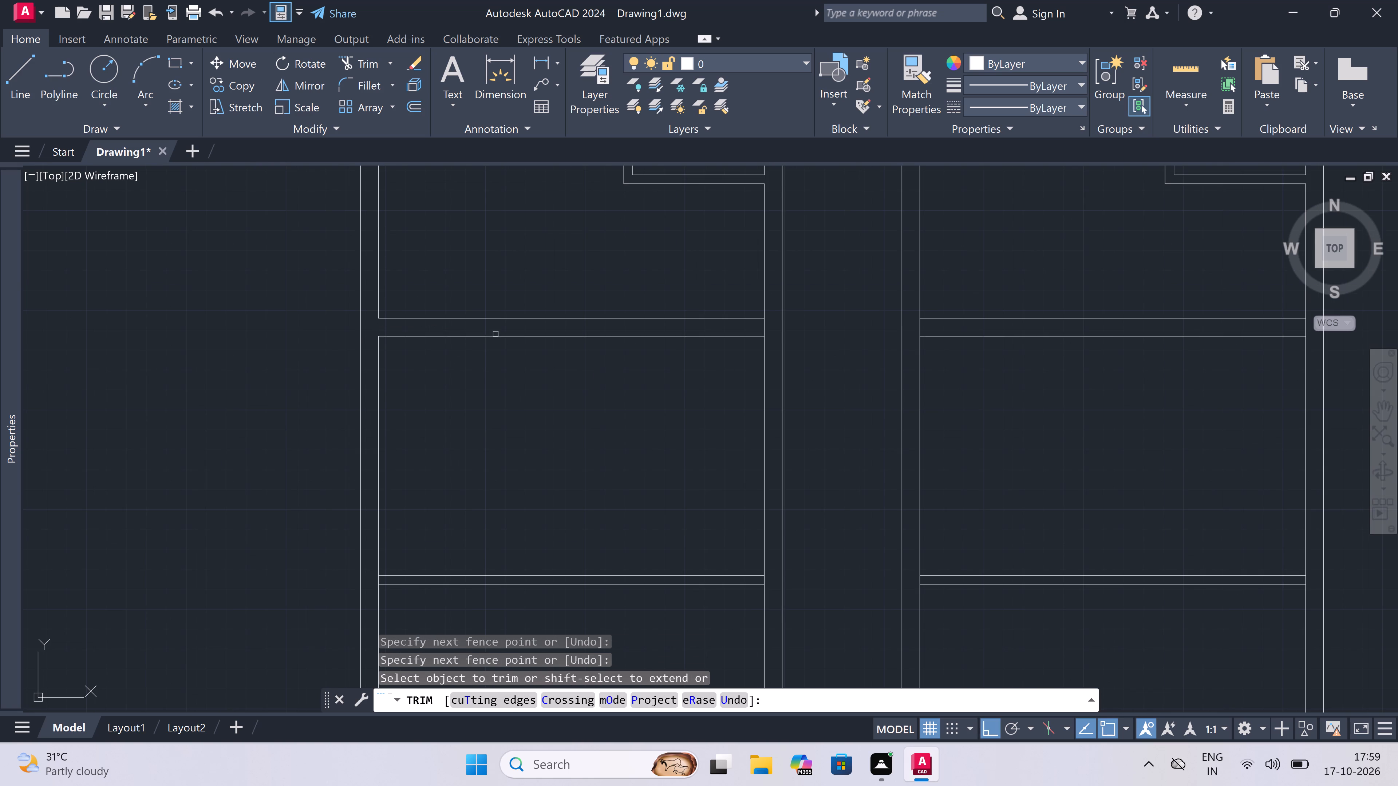
{"action": "scroll", "coordinate": [753, 317], "scroll_direction": "up", "scroll_amount": 1}
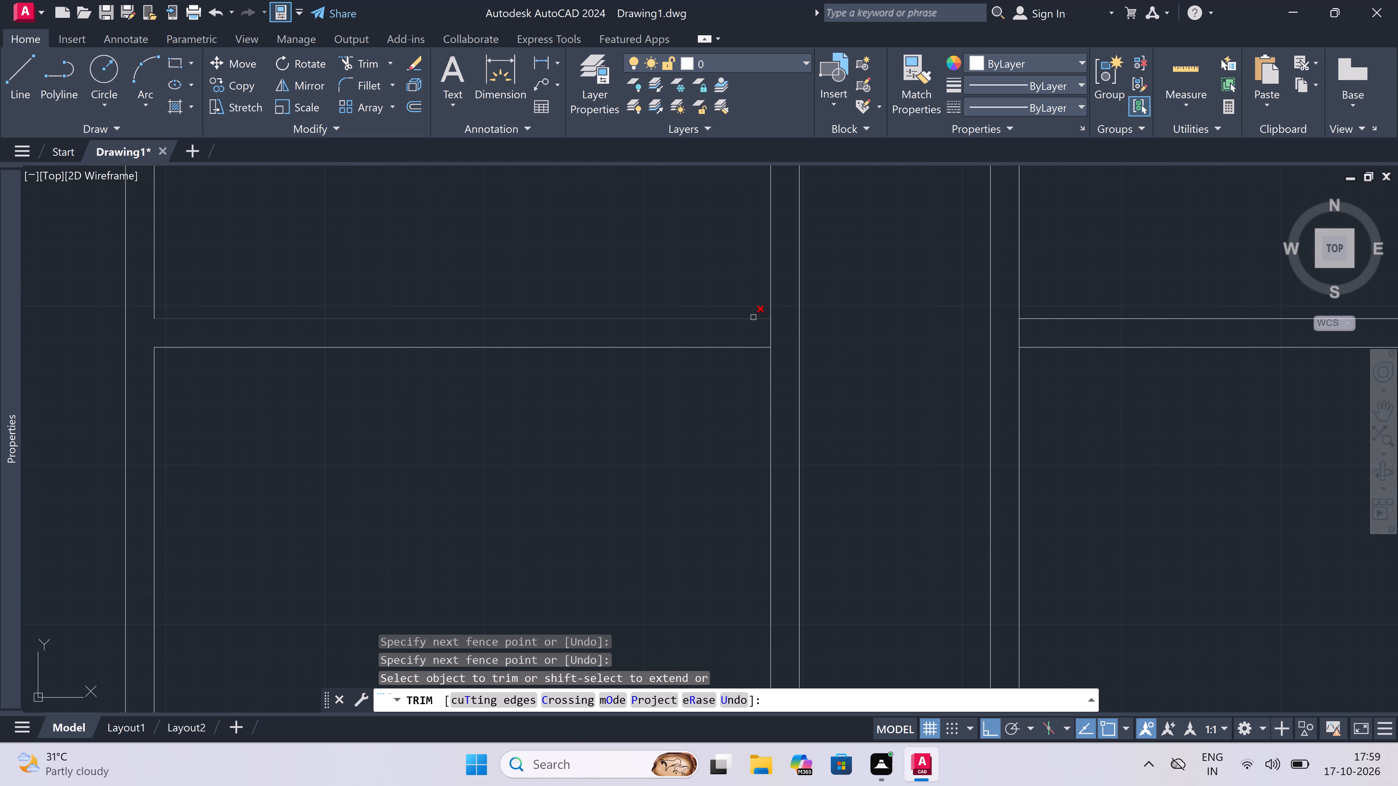
{"action": "left_click", "coordinate": [768, 332]}
Trim the right and left walls' inner lines between the two lines of the new 4.5" partition in the second block.
{"action": "scroll", "coordinate": [773, 332], "scroll_direction": "down", "scroll_amount": 4}
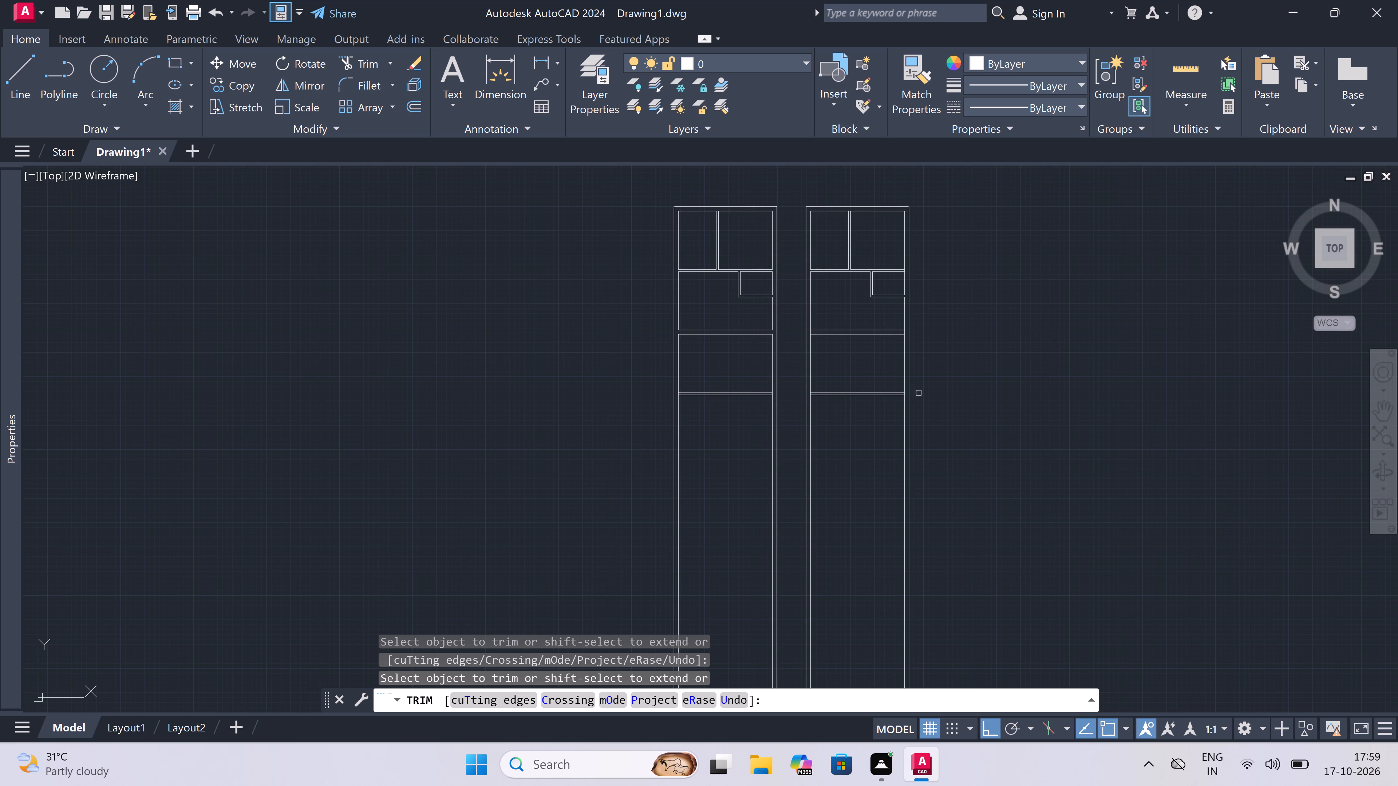
{"action": "scroll", "coordinate": [903, 392], "scroll_direction": "up", "scroll_amount": 3}
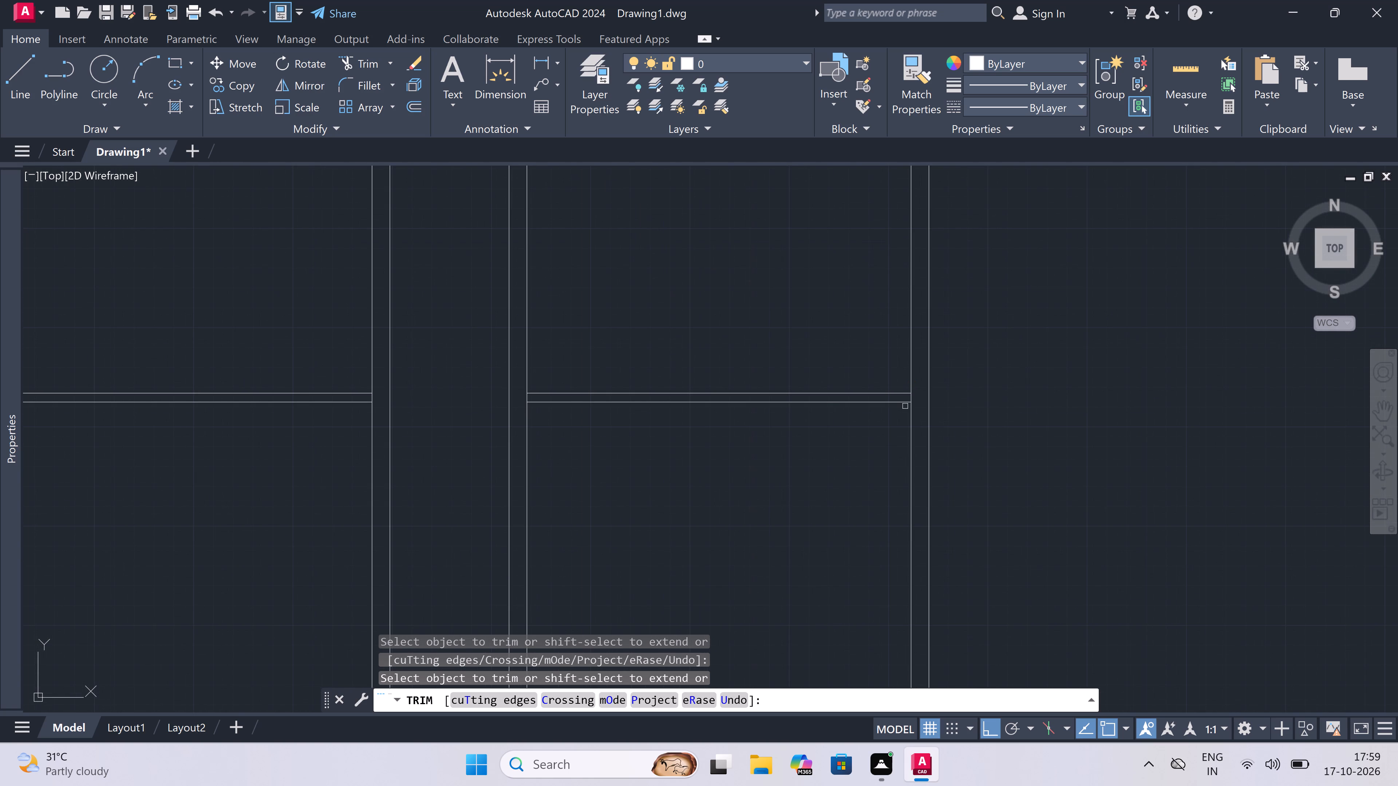
{"action": "scroll", "coordinate": [904, 400], "scroll_direction": "up", "scroll_amount": 3}
{"action": "left_click", "coordinate": [932, 390]}
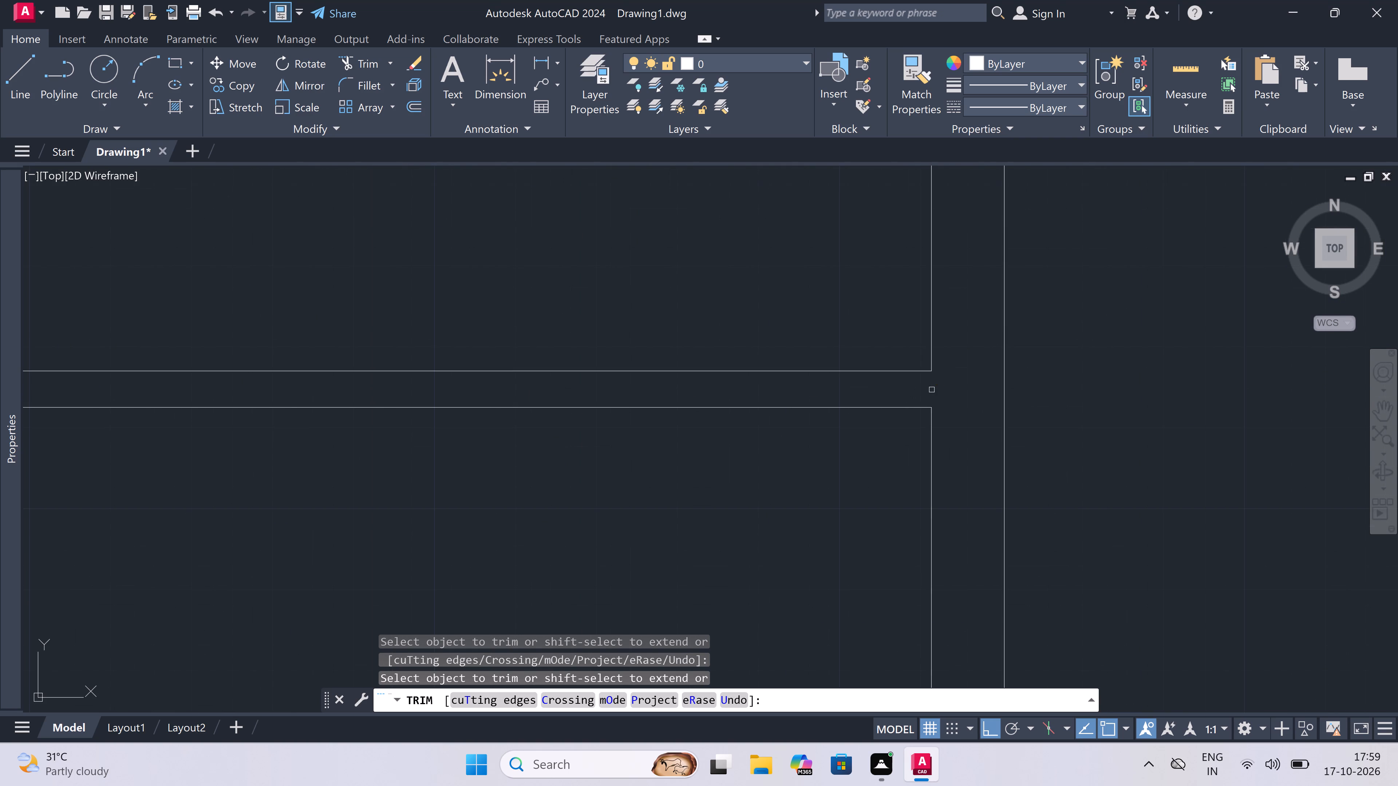
{"action": "scroll", "coordinate": [931, 386], "scroll_direction": "down", "scroll_amount": 2}
{"action": "scroll", "coordinate": [635, 372], "scroll_direction": "down", "scroll_amount": 2}
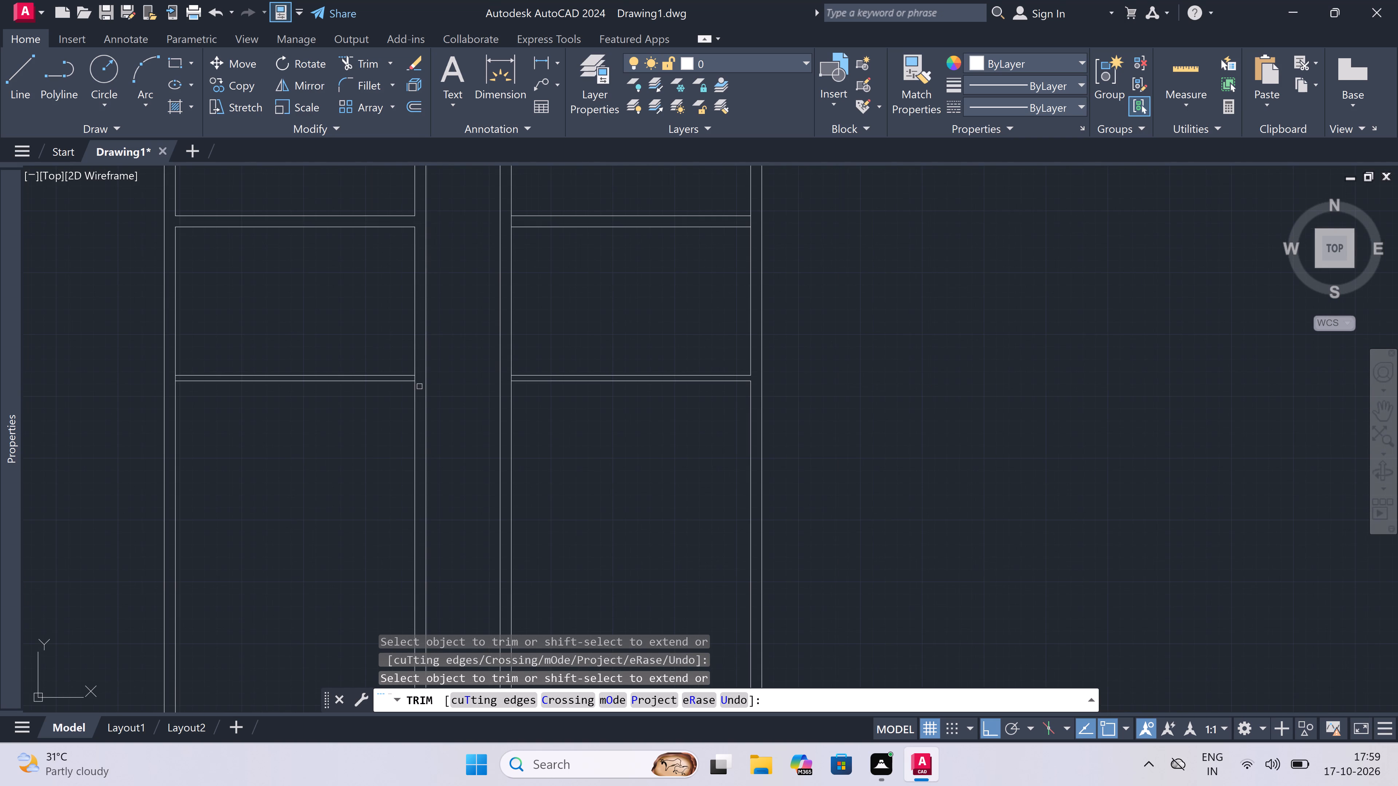
{"action": "scroll", "coordinate": [509, 377], "scroll_direction": "up", "scroll_amount": 3}
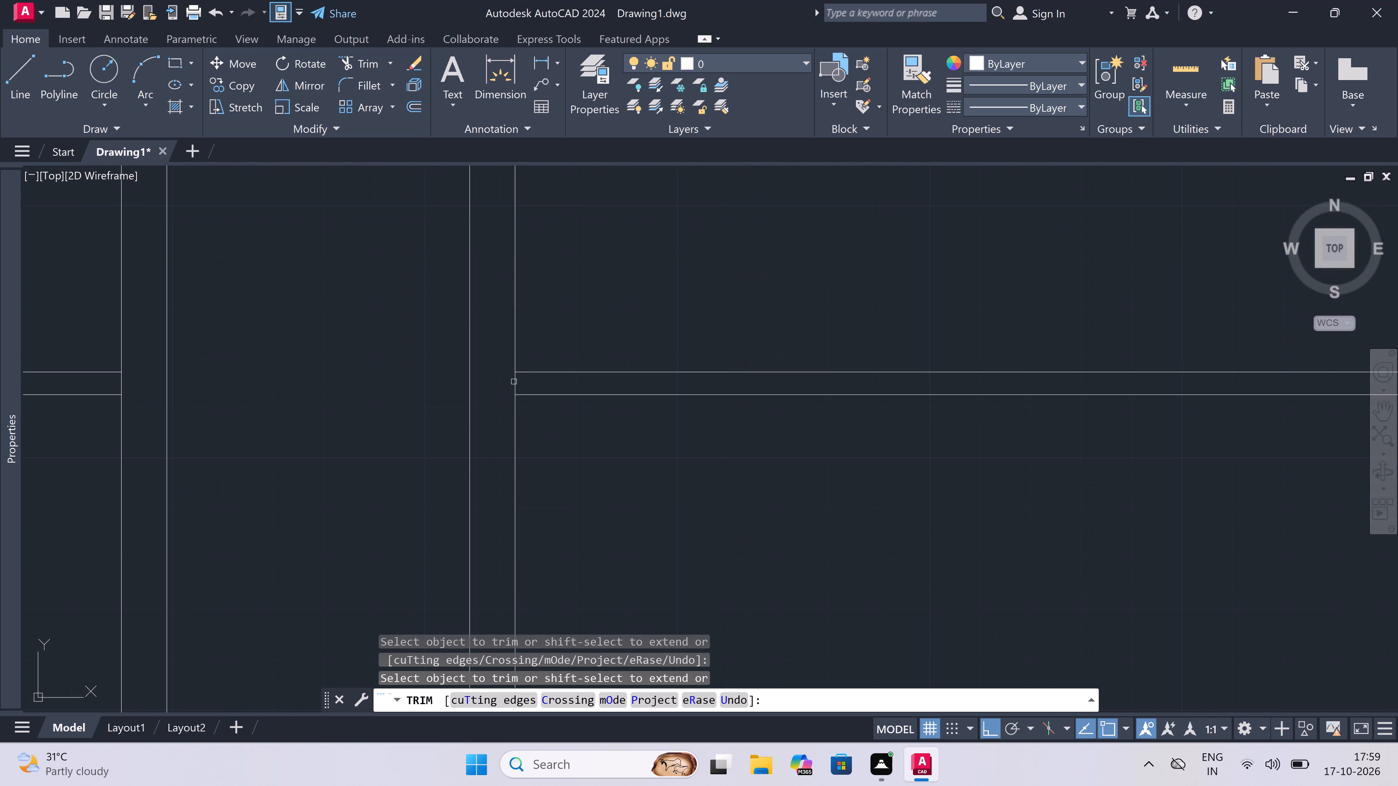
{"action": "left_click", "coordinate": [515, 382]}
Trim the right and left walls' inner lines between the two lines of the new 4.5" partition in the first block.
{"action": "scroll", "coordinate": [519, 397], "scroll_direction": "down", "scroll_amount": 3}
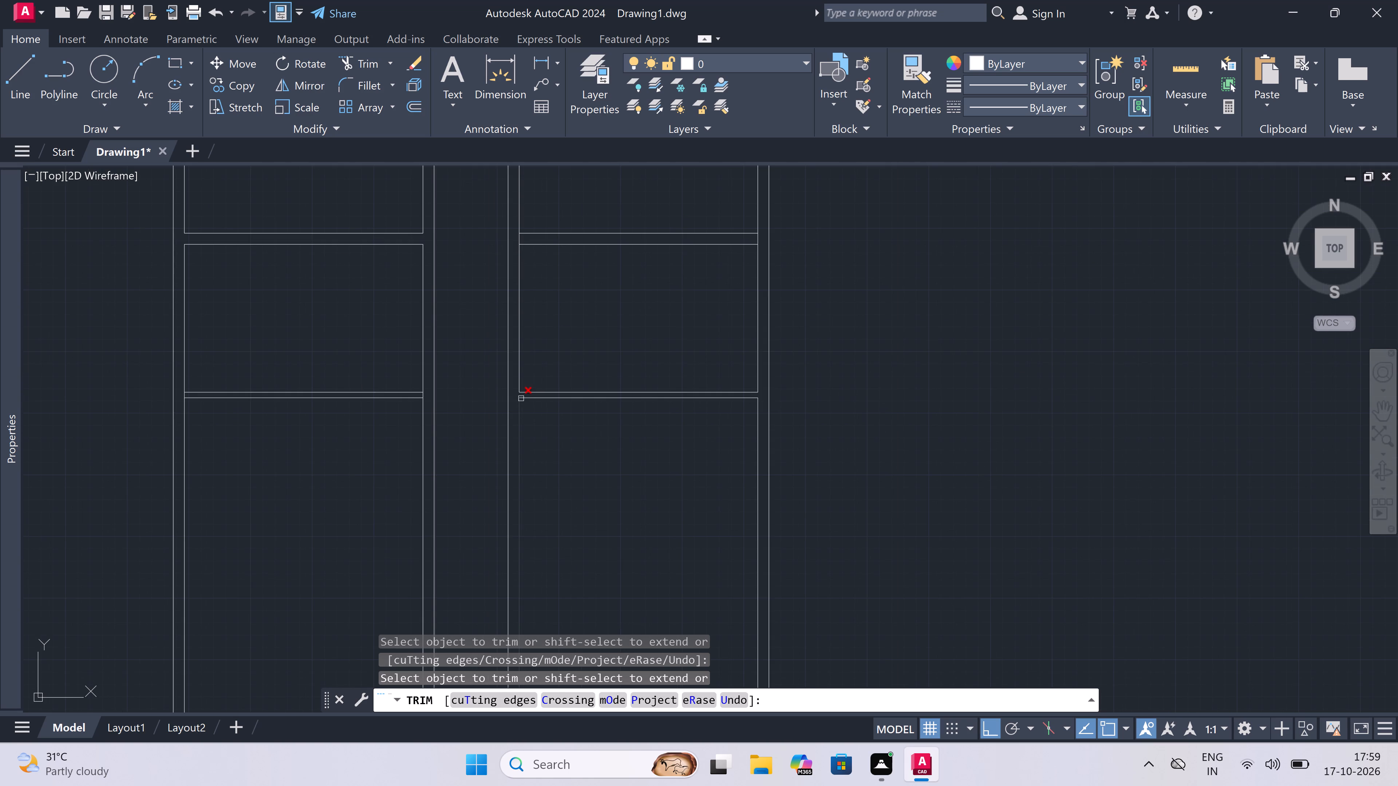
{"action": "scroll", "coordinate": [416, 392], "scroll_direction": "up", "scroll_amount": 4}
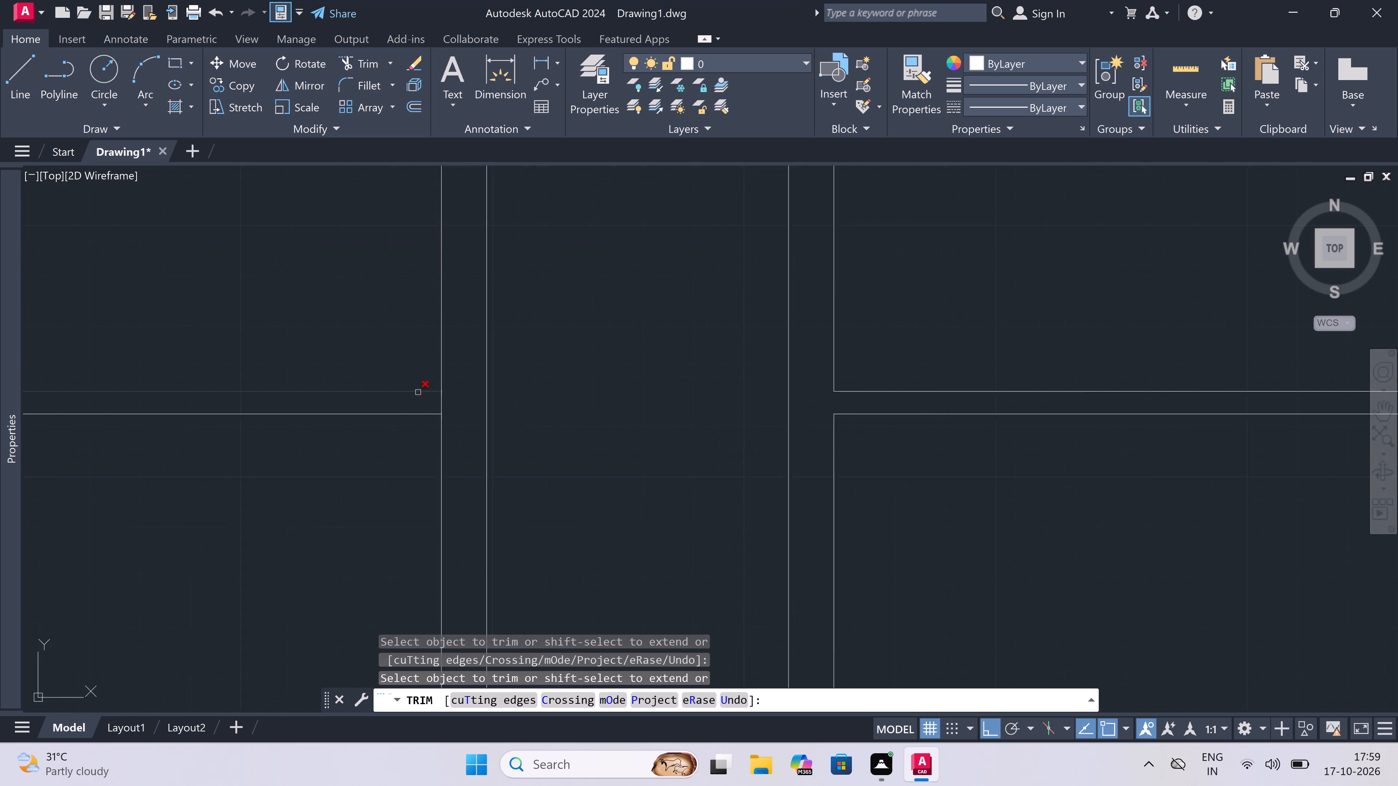
{"action": "left_click", "coordinate": [454, 410]}
{"action": "scroll", "coordinate": [466, 410], "scroll_direction": "down", "scroll_amount": 6}
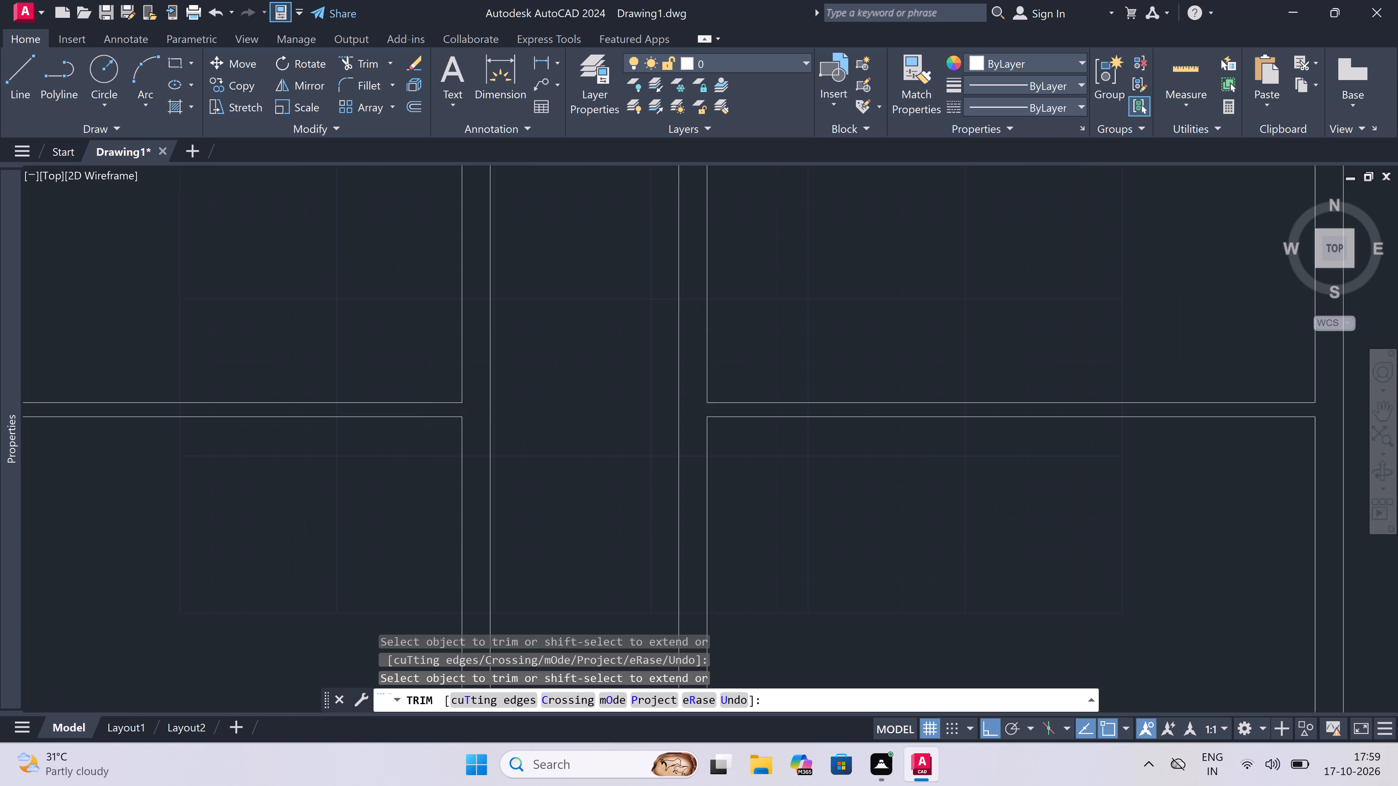
{"action": "scroll", "coordinate": [466, 410], "scroll_direction": "down", "scroll_amount": 2}
{"action": "scroll", "coordinate": [346, 402], "scroll_direction": "up", "scroll_amount": 1}
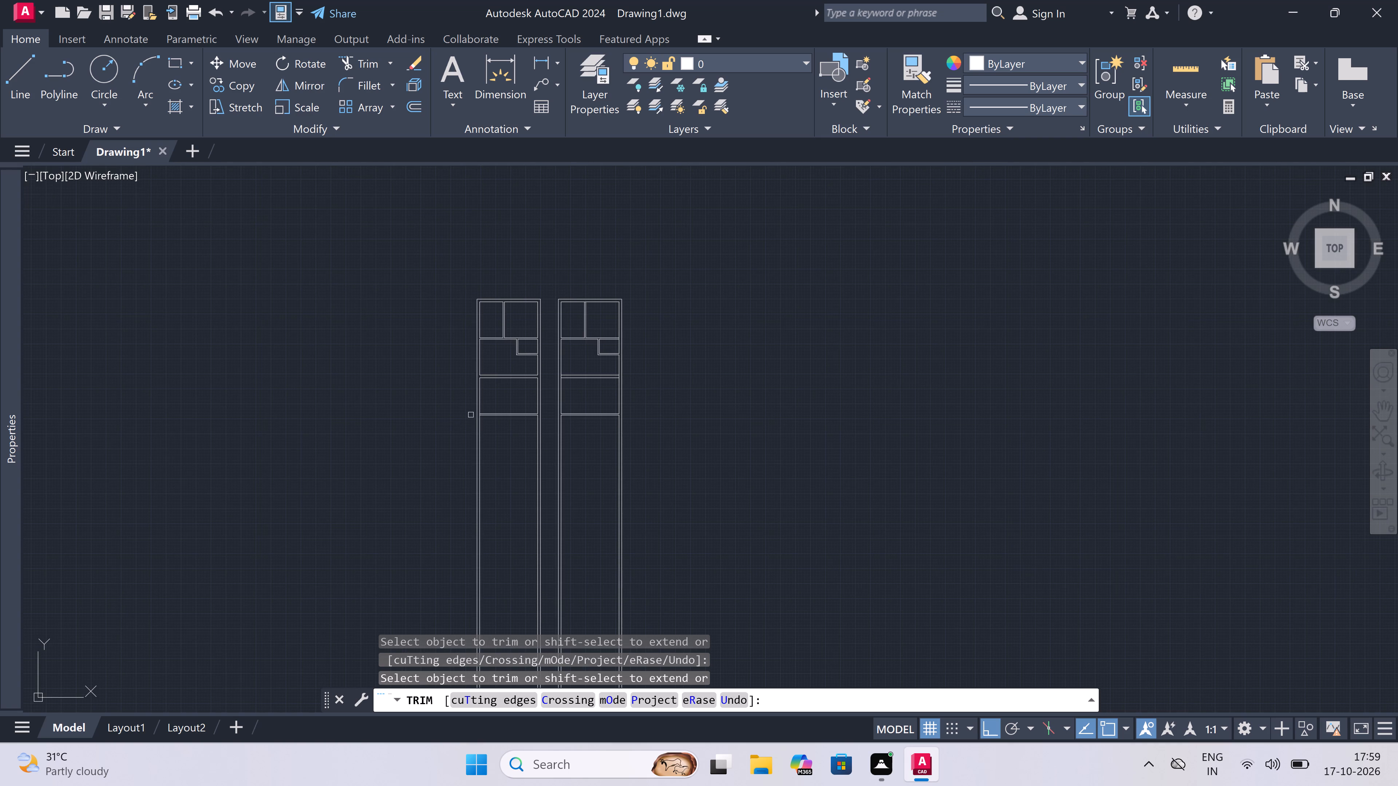
{"action": "scroll", "coordinate": [478, 411], "scroll_direction": "up", "scroll_amount": 5}
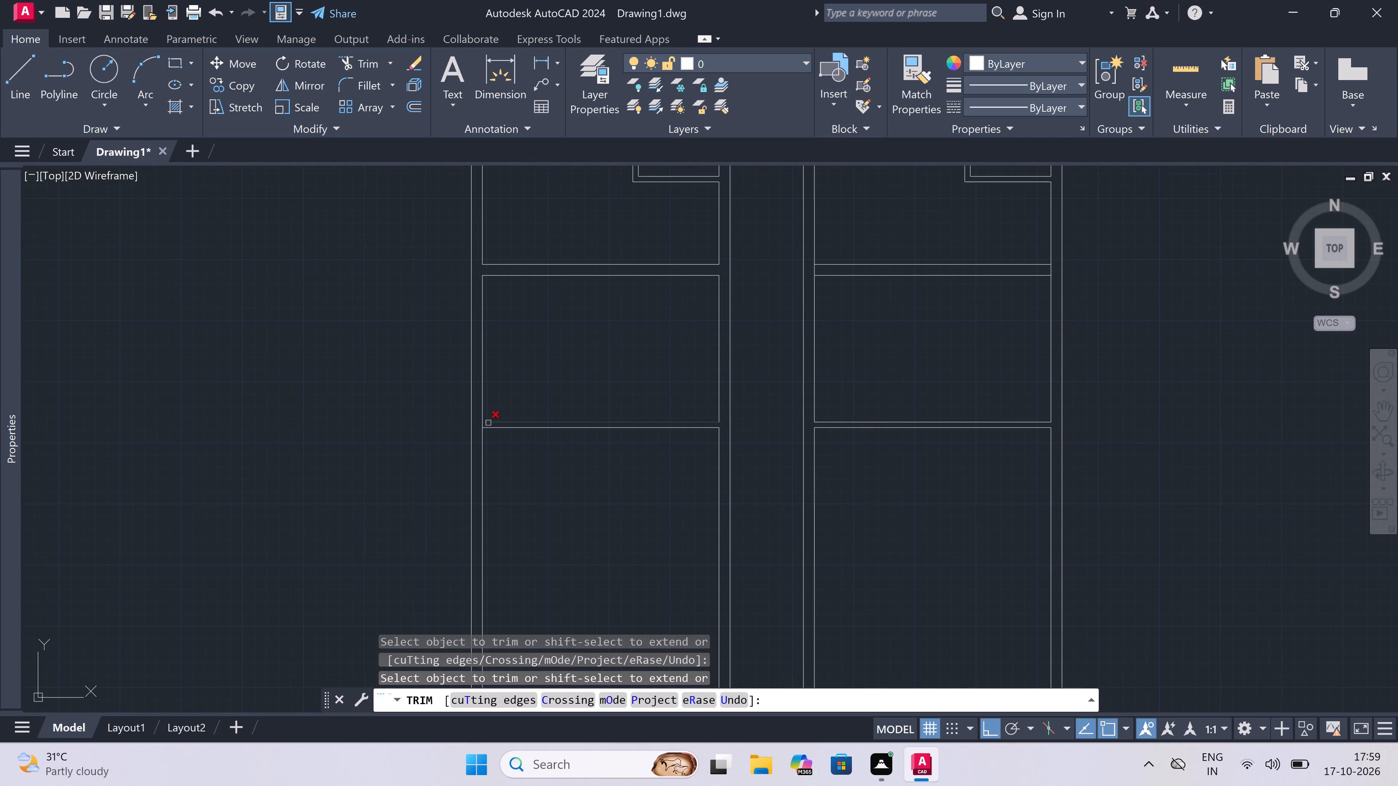
{"action": "scroll", "coordinate": [478, 421], "scroll_direction": "up", "scroll_amount": 1}
{"action": "left_click", "coordinate": [496, 434]}
{"action": "scroll", "coordinate": [495, 436], "scroll_direction": "down", "scroll_amount": 4}
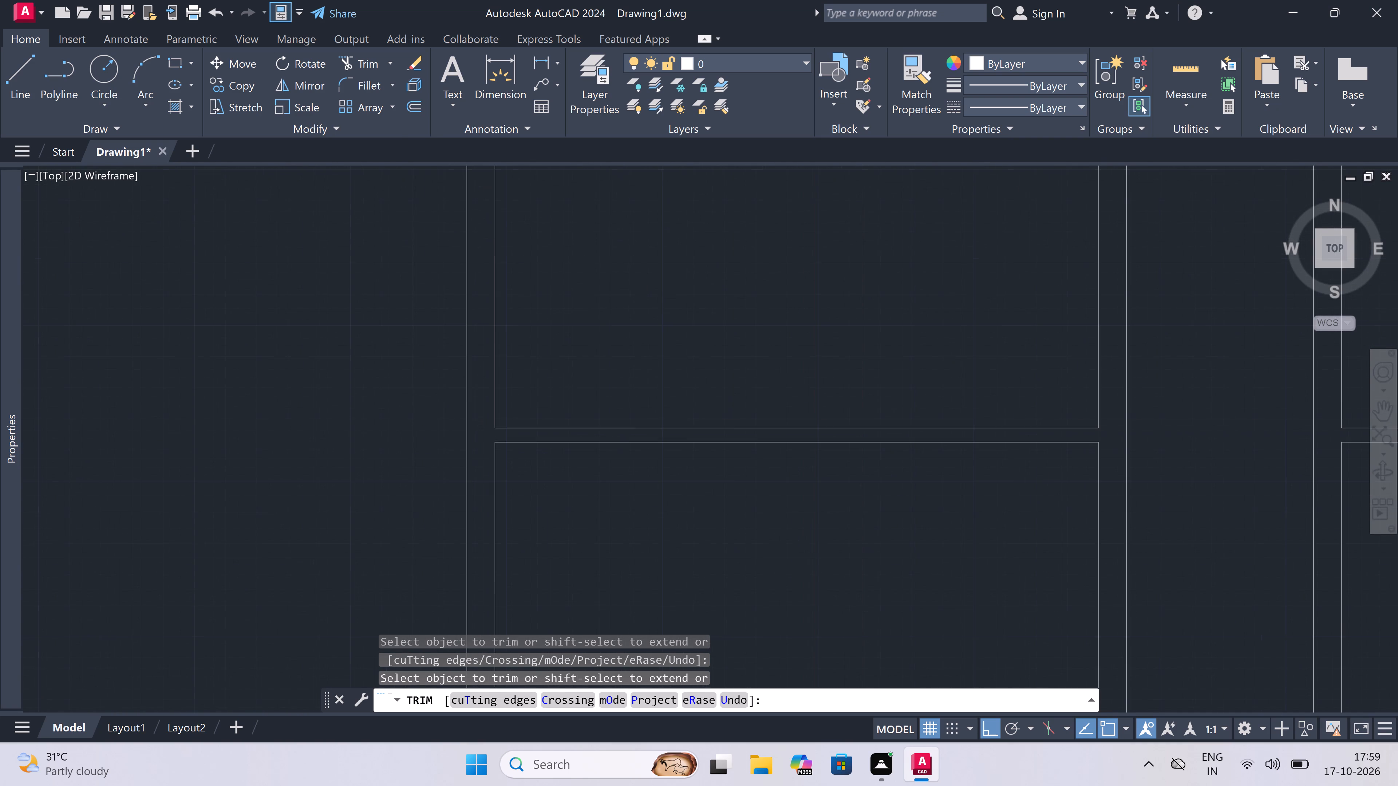
{"action": "scroll", "coordinate": [612, 400], "scroll_direction": "up", "scroll_amount": 2}
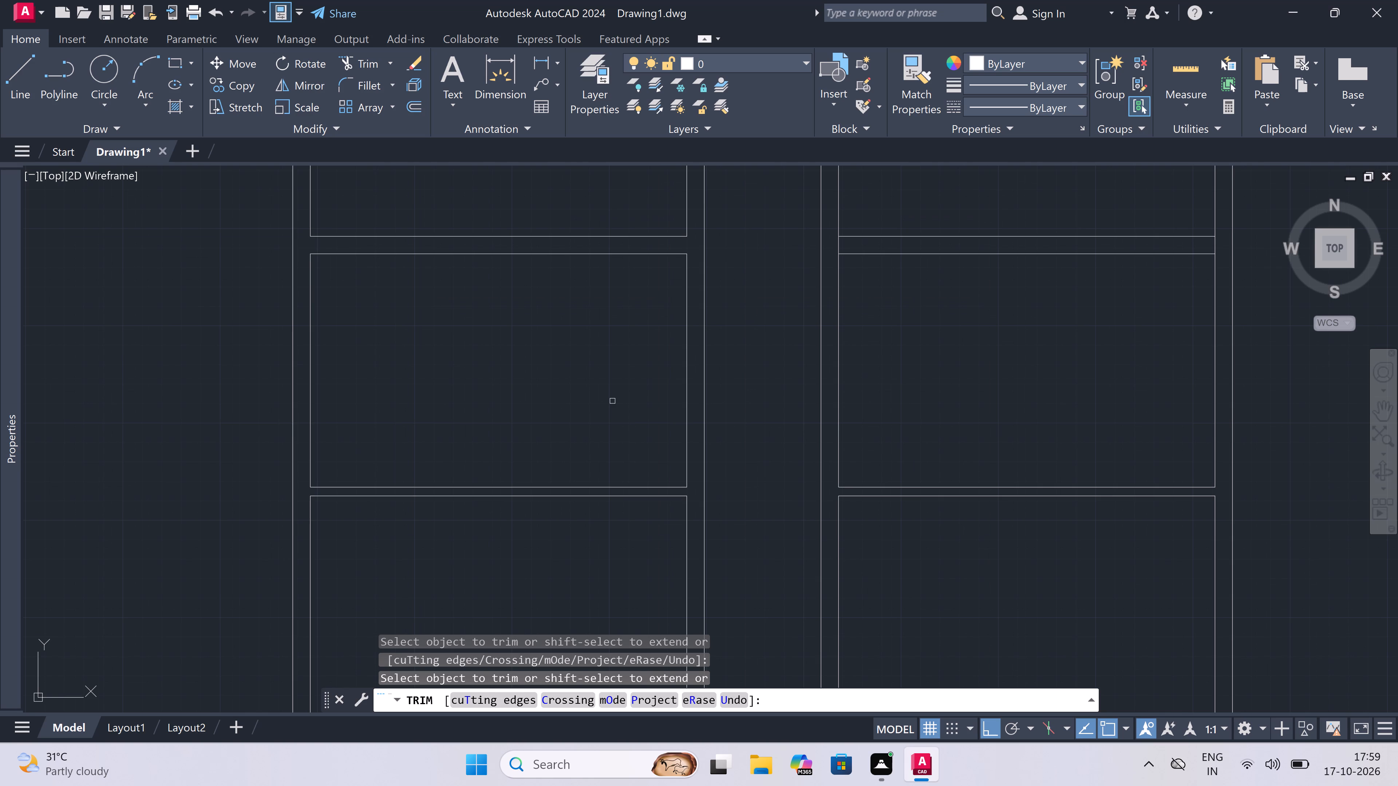
{"action": "key", "text": "Escape"}
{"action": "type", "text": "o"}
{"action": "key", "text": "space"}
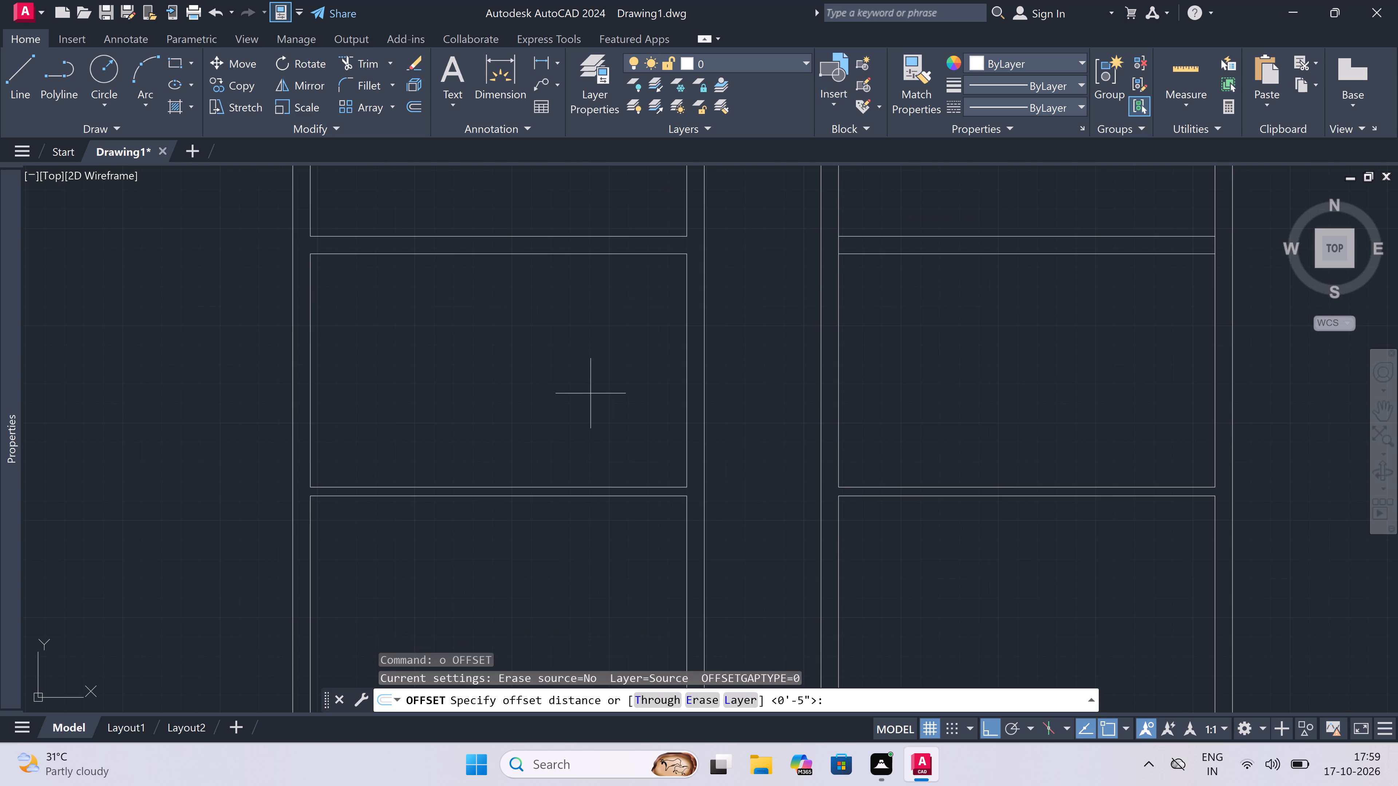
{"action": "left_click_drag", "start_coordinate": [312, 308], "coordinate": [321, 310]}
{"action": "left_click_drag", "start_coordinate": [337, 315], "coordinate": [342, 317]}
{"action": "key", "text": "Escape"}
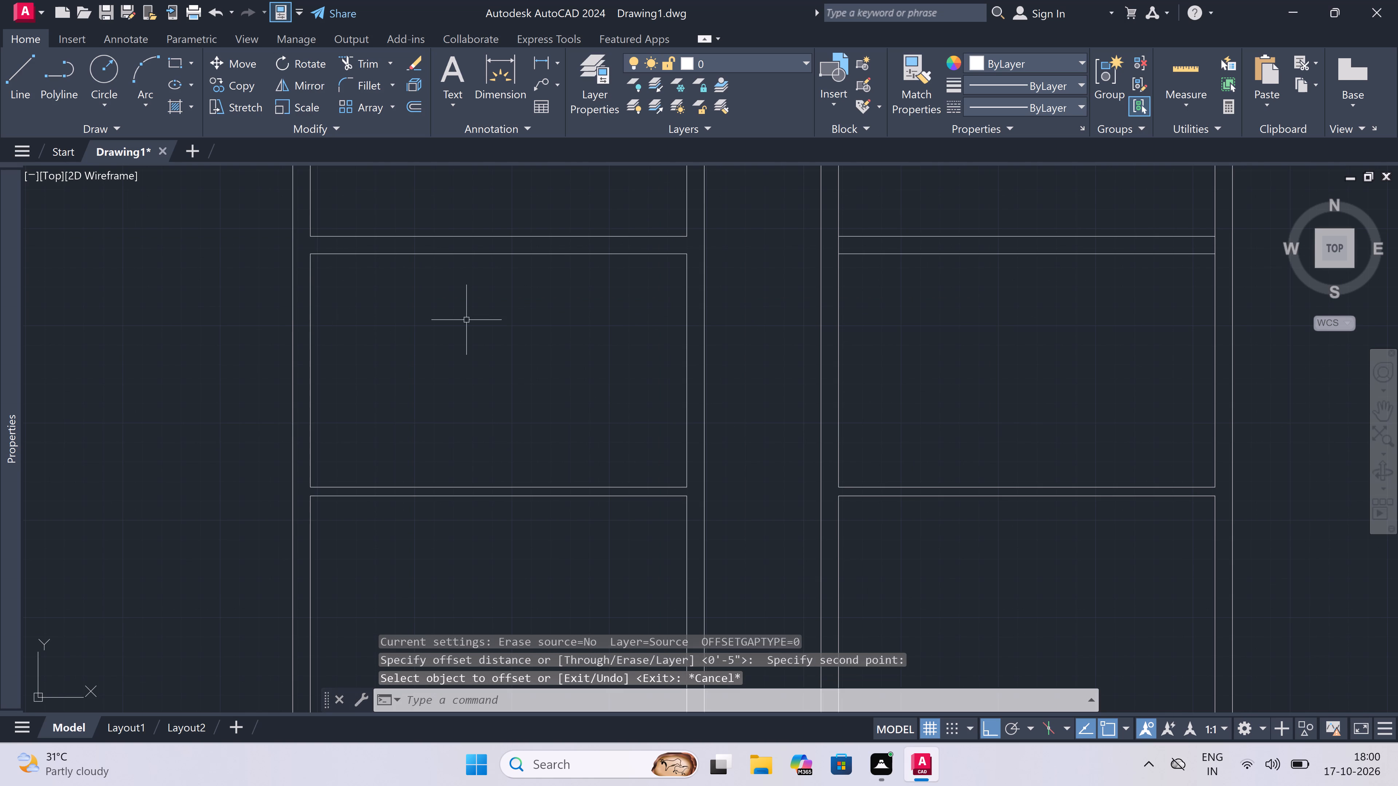
Offset the left wall's inner line 6'6" to the right in the first block's room between the 9" cross wall and the 4.5" partition.
{"action": "key", "text": "space"}
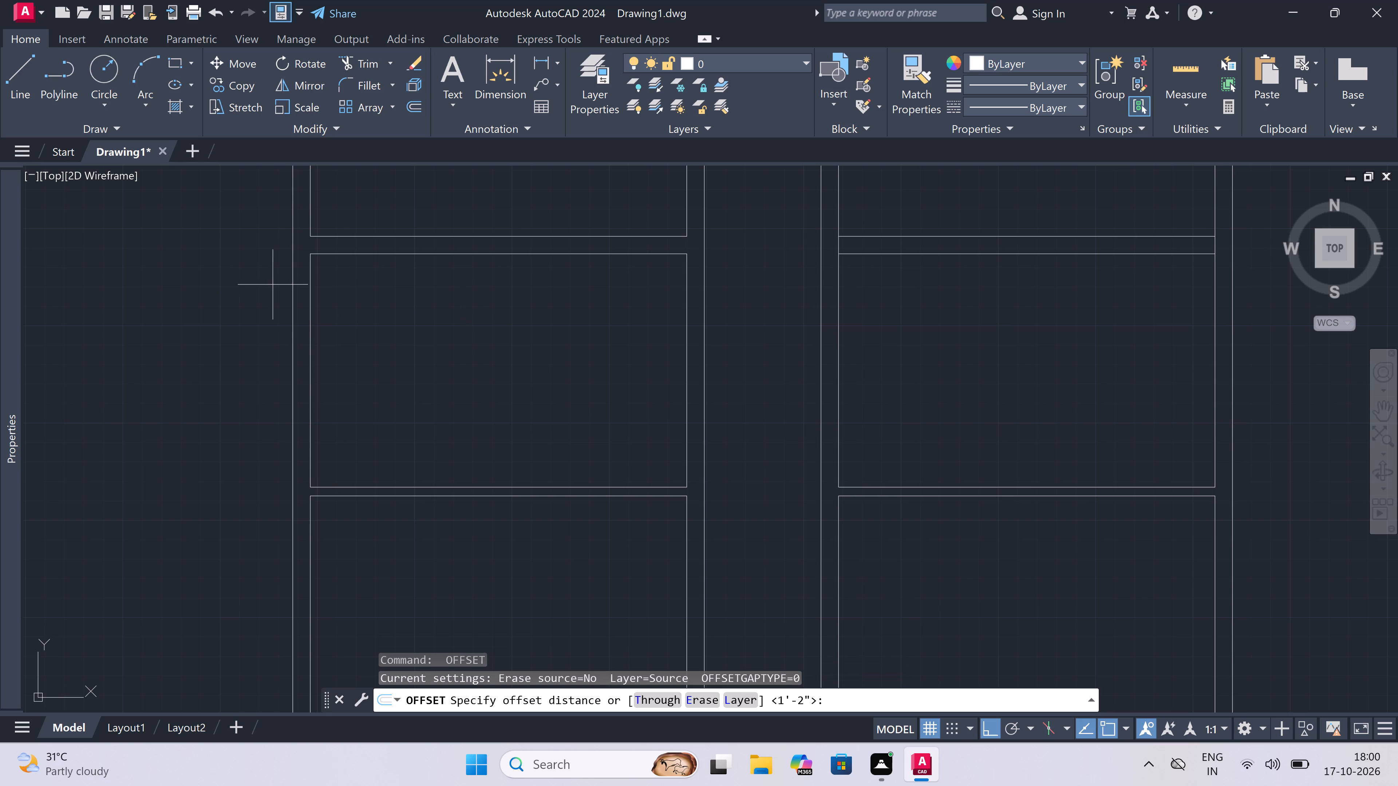
{"action": "left_click_drag", "start_coordinate": [310, 309], "coordinate": [354, 315]}
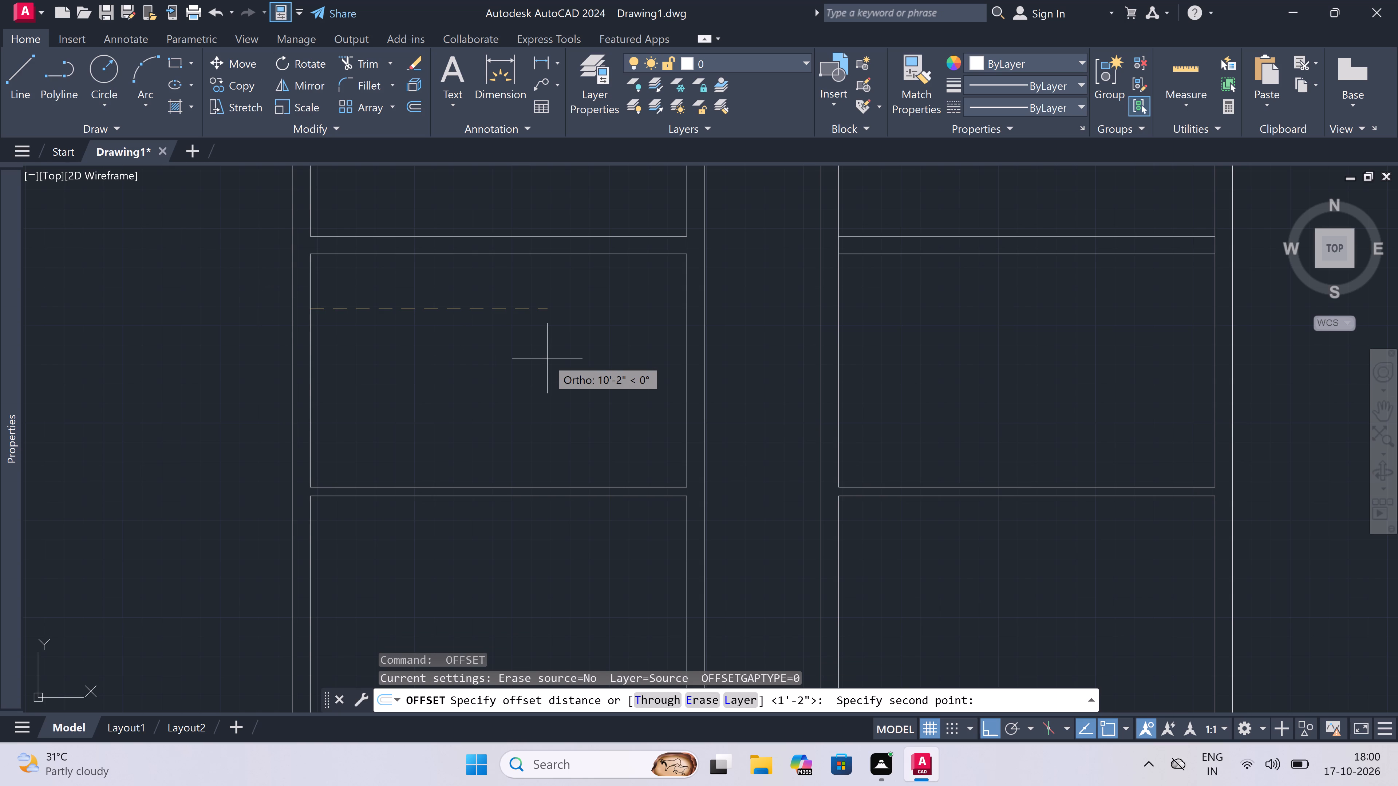
{"action": "type", "text": "6'6"}
{"action": "type", "text": "\""}
{"action": "key", "text": "space"}
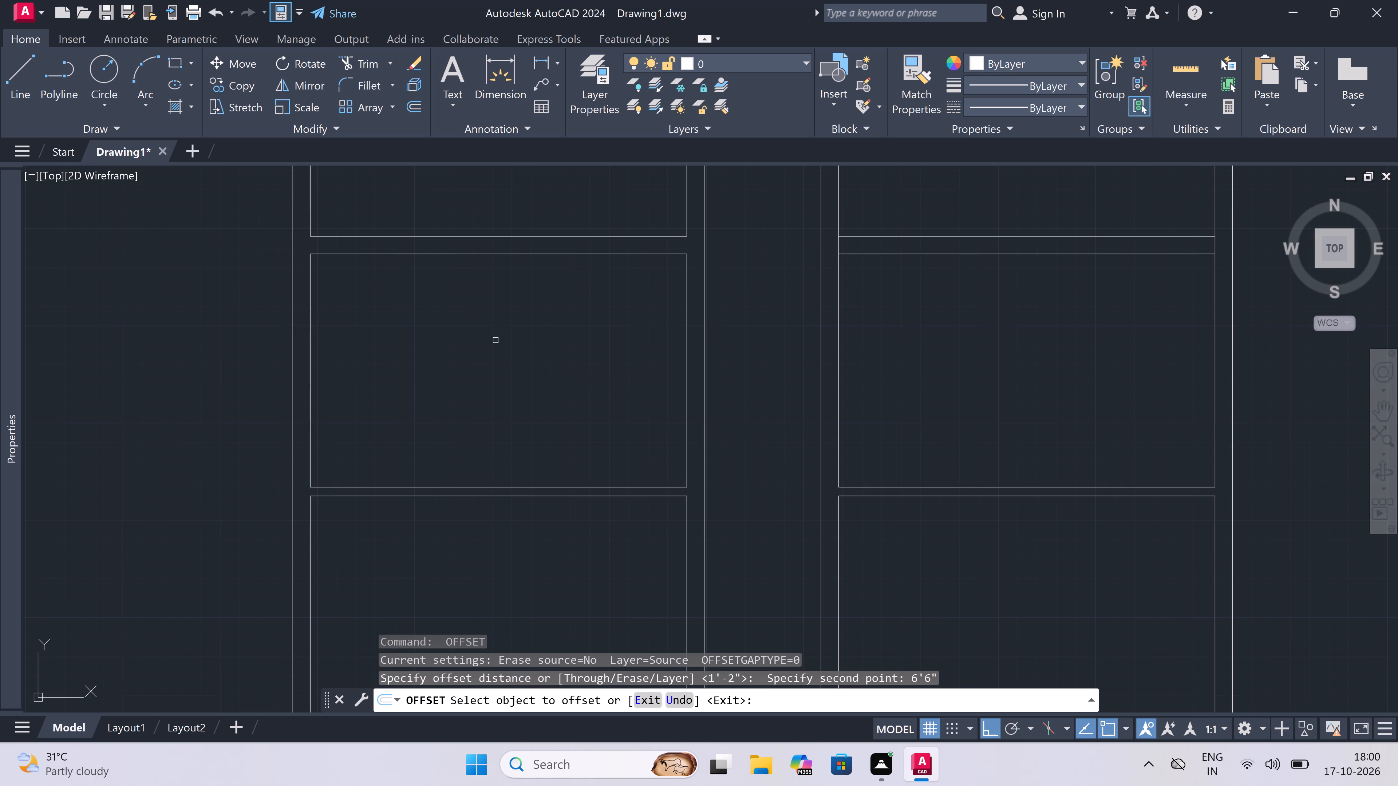
{"action": "left_click", "coordinate": [310, 311]}
{"action": "left_click", "coordinate": [407, 328]}
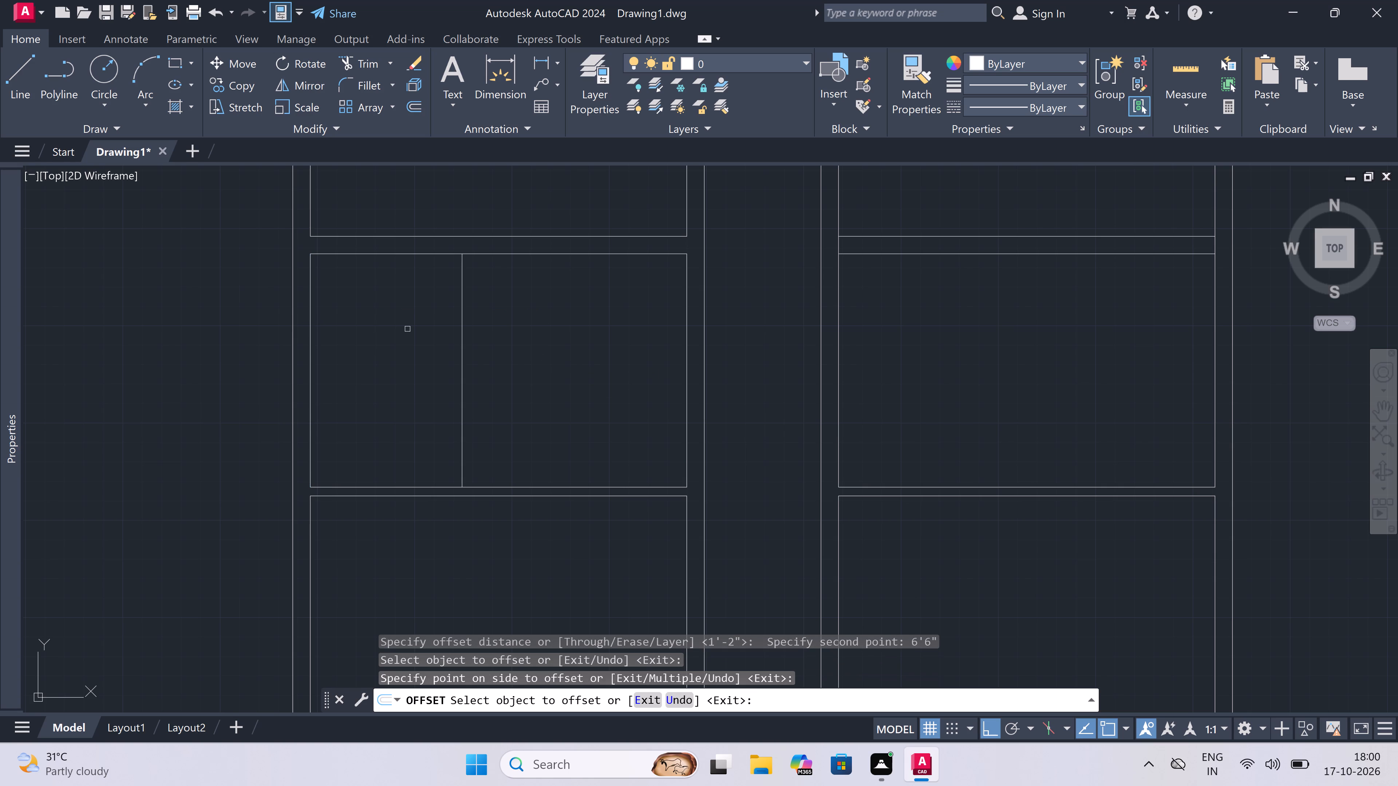
{"action": "key", "text": "Escape"}
Offset the new vertical line 4.5" to the right to form a partition in the first block's room.
{"action": "key", "text": "space"}
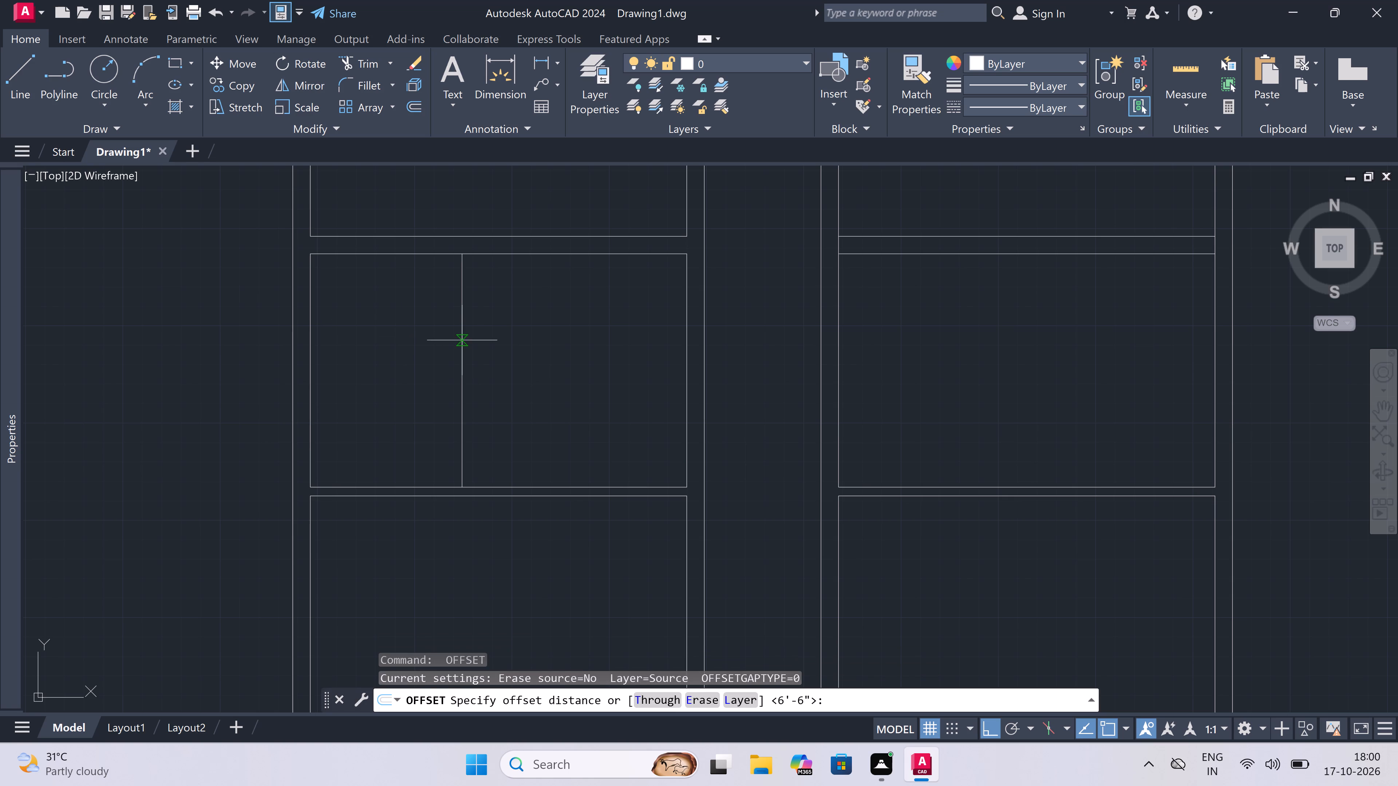
{"action": "left_click_drag", "start_coordinate": [462, 340], "coordinate": [473, 335]}
{"action": "type", "text": "4.5"}
{"action": "type", "text": "\""}
{"action": "key", "text": "space"}
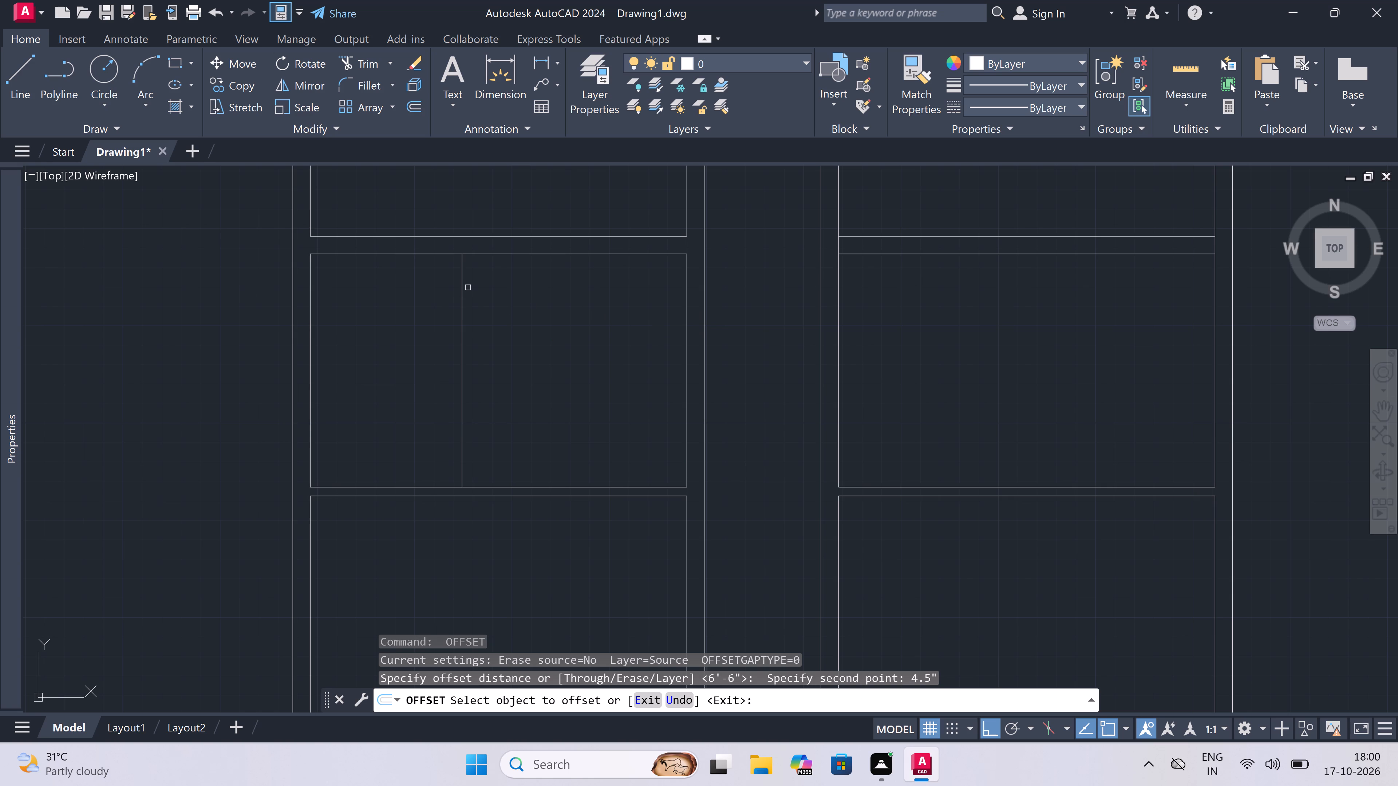
{"action": "left_click_drag", "start_coordinate": [463, 282], "coordinate": [468, 288]}
{"action": "left_click", "coordinate": [513, 312]}
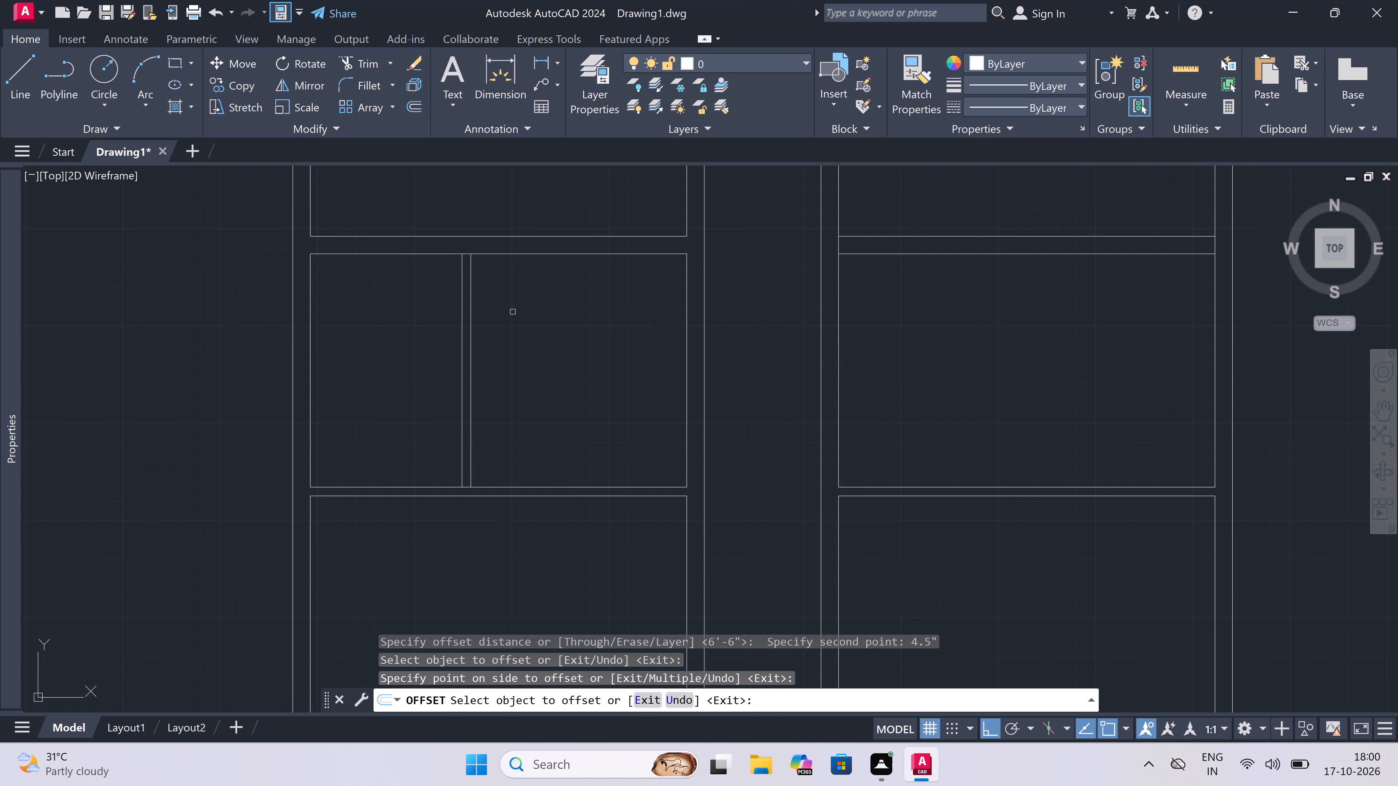
{"action": "key", "text": "Escape"}
Offset the lower line of the first block's horizontal 4.5" partition 4' downward.
{"action": "key", "text": "space"}
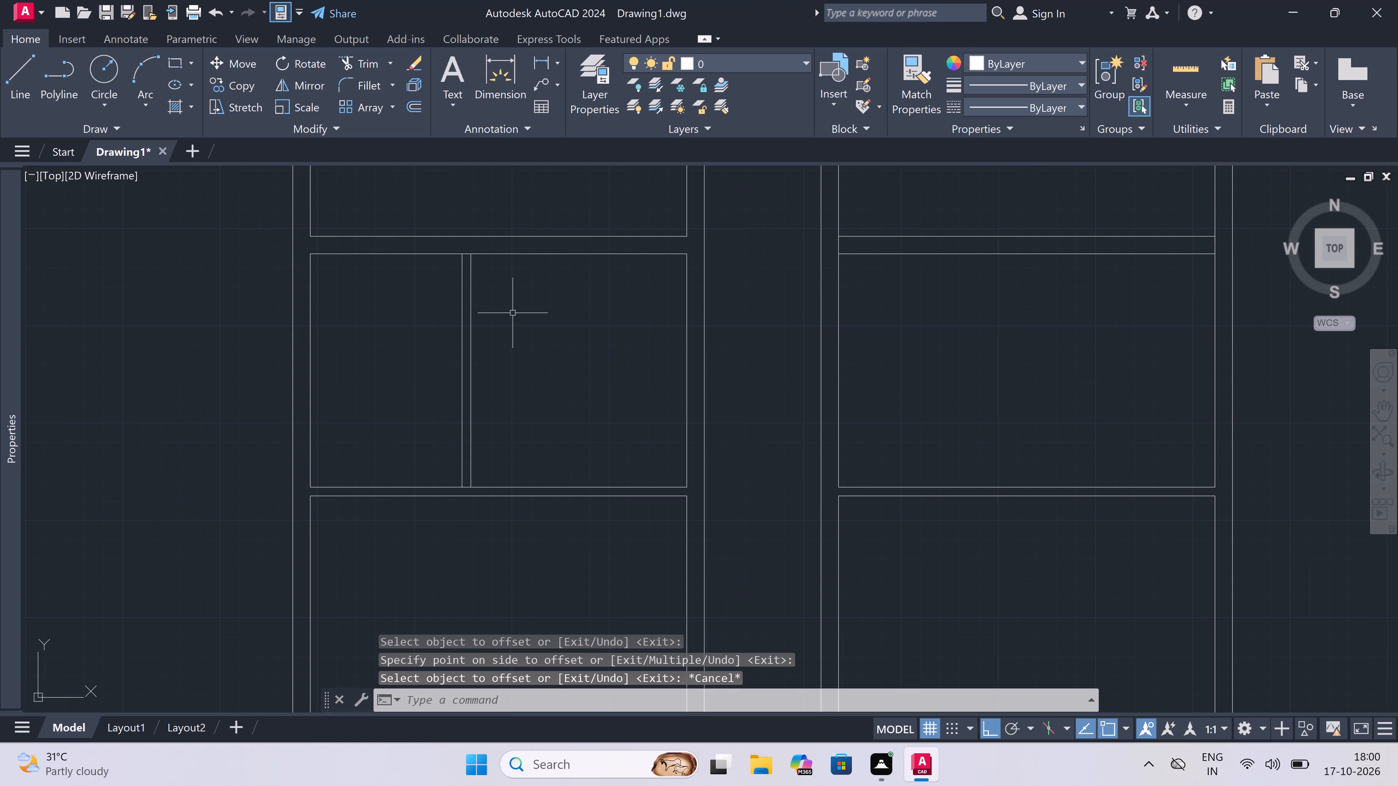
{"action": "scroll", "coordinate": [682, 322], "scroll_direction": "down", "scroll_amount": 2}
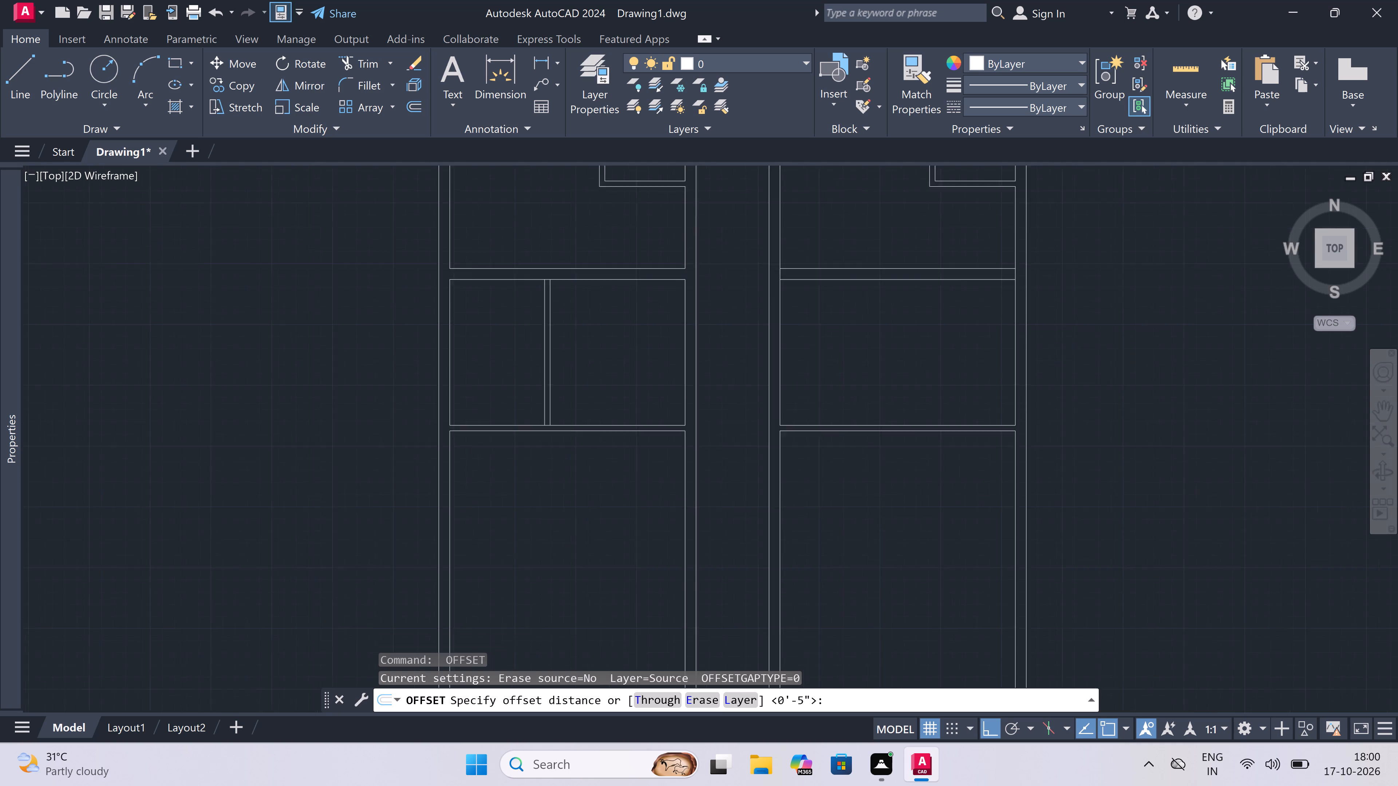
{"action": "scroll", "coordinate": [663, 359], "scroll_direction": "up", "scroll_amount": 2}
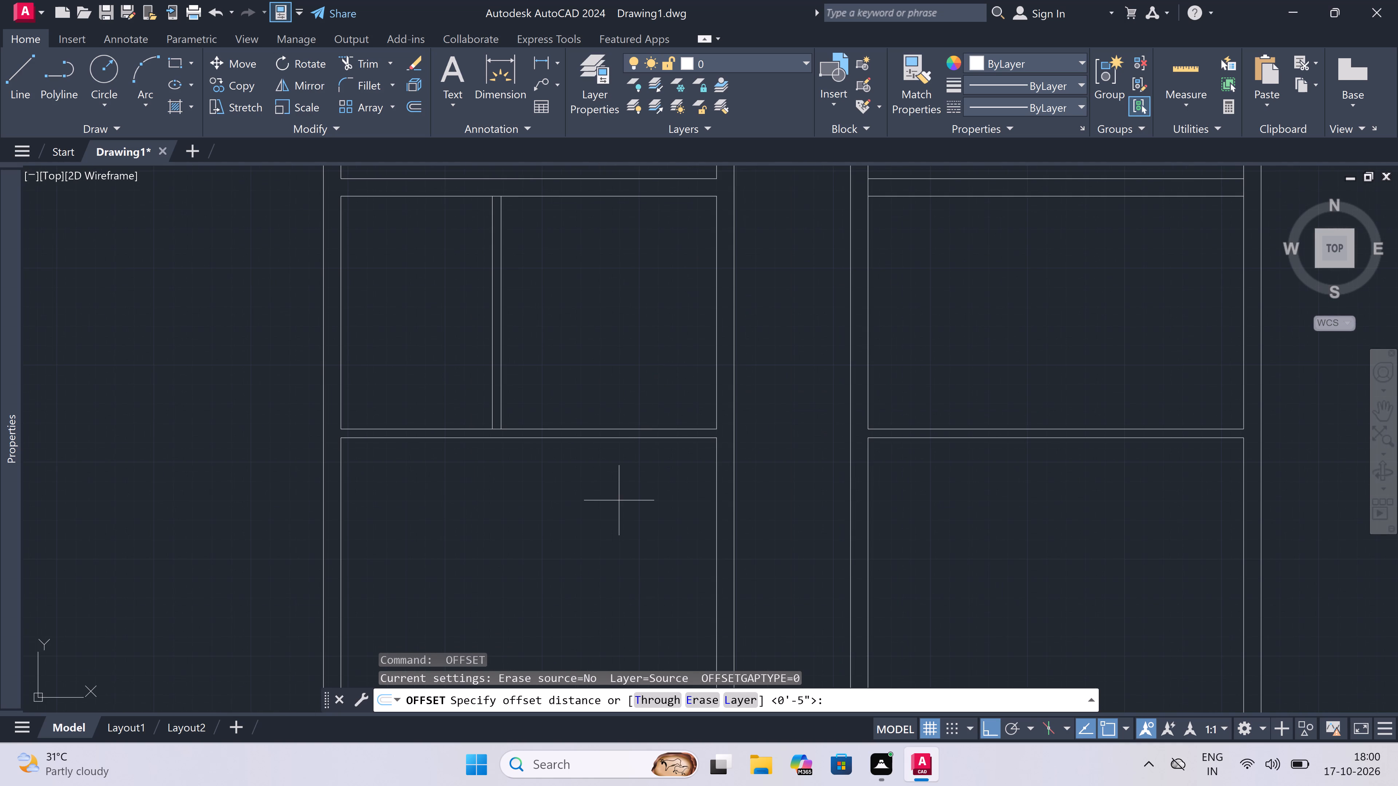
{"action": "left_click_drag", "start_coordinate": [636, 437], "coordinate": [640, 450]}
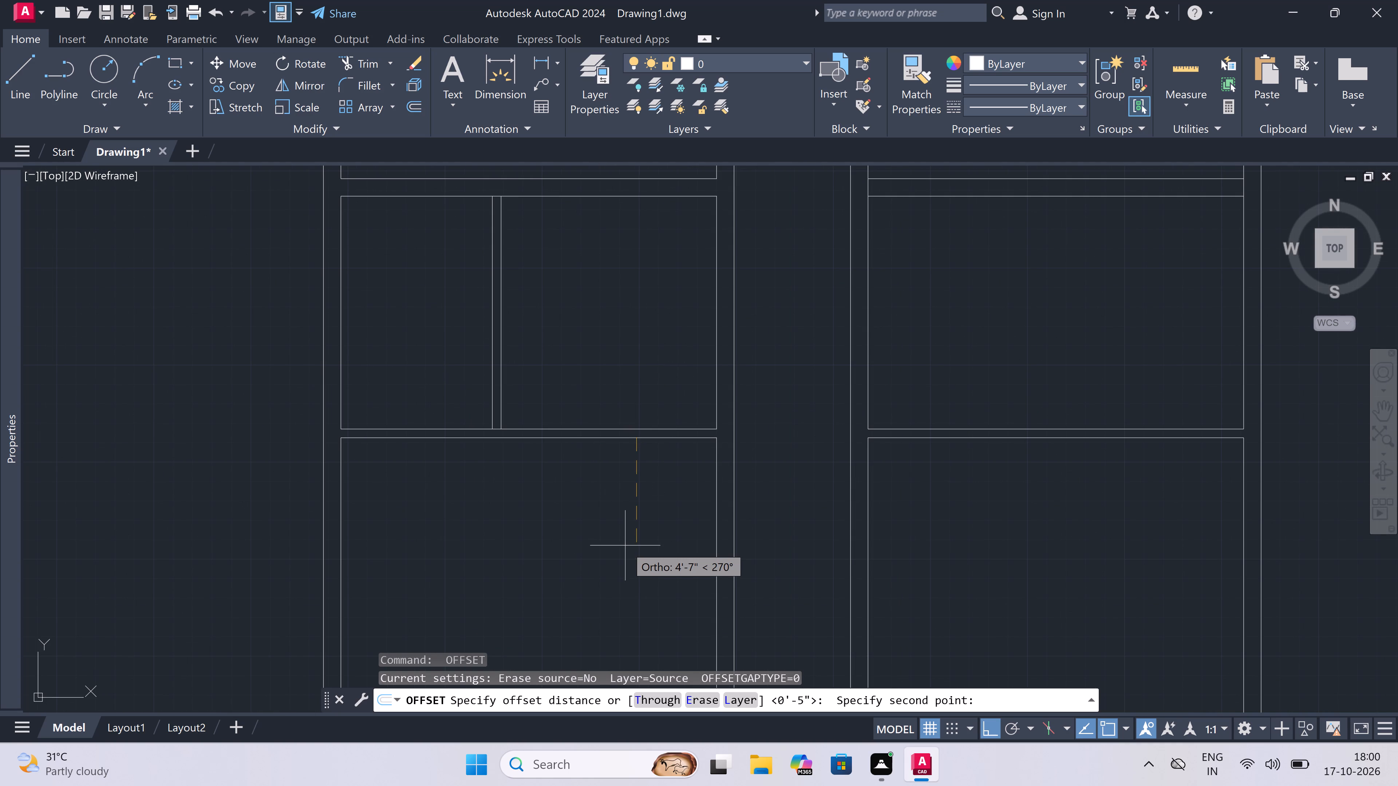
{"action": "type", "text": "4'"}
{"action": "key", "text": "space"}
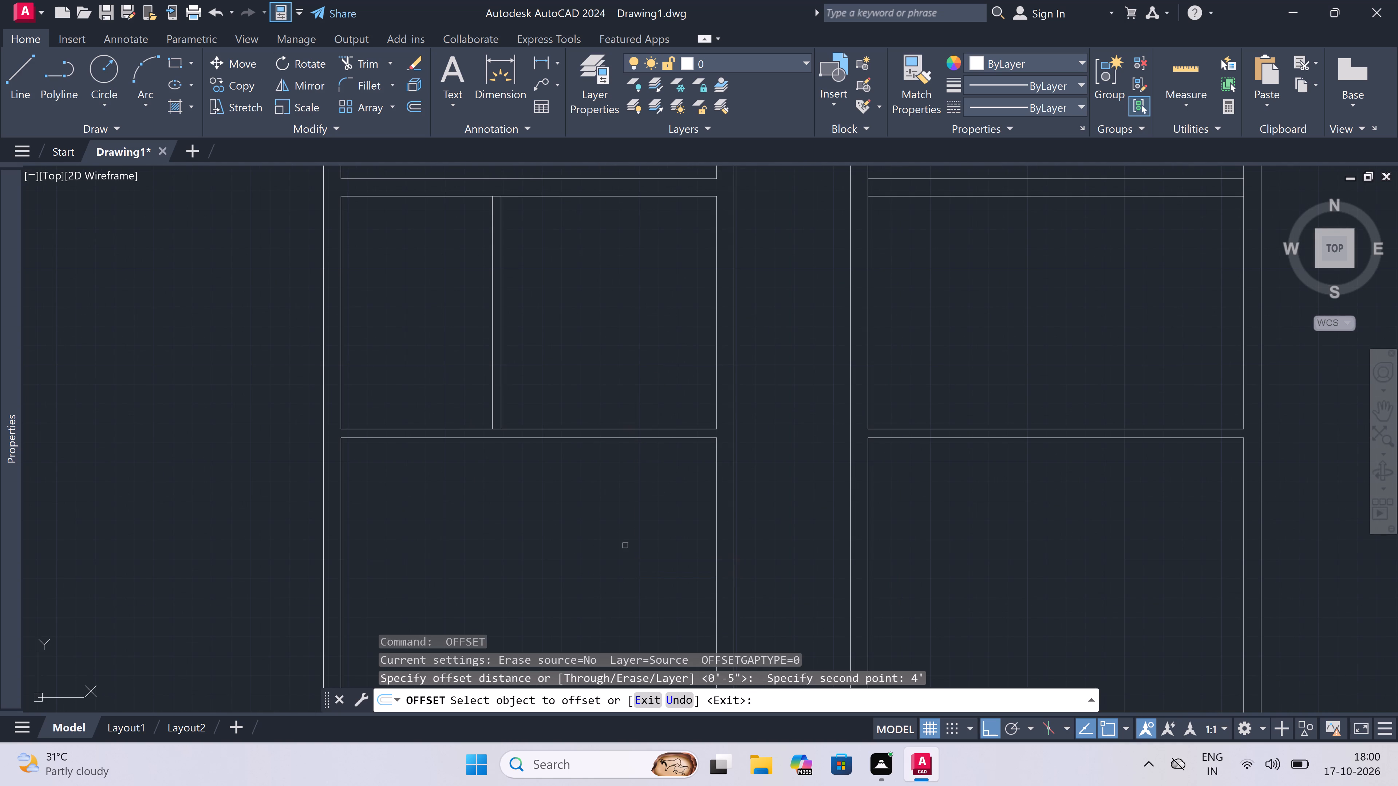
{"action": "left_click", "coordinate": [687, 438]}
{"action": "left_click", "coordinate": [687, 479]}
{"action": "key", "text": "Escape"}
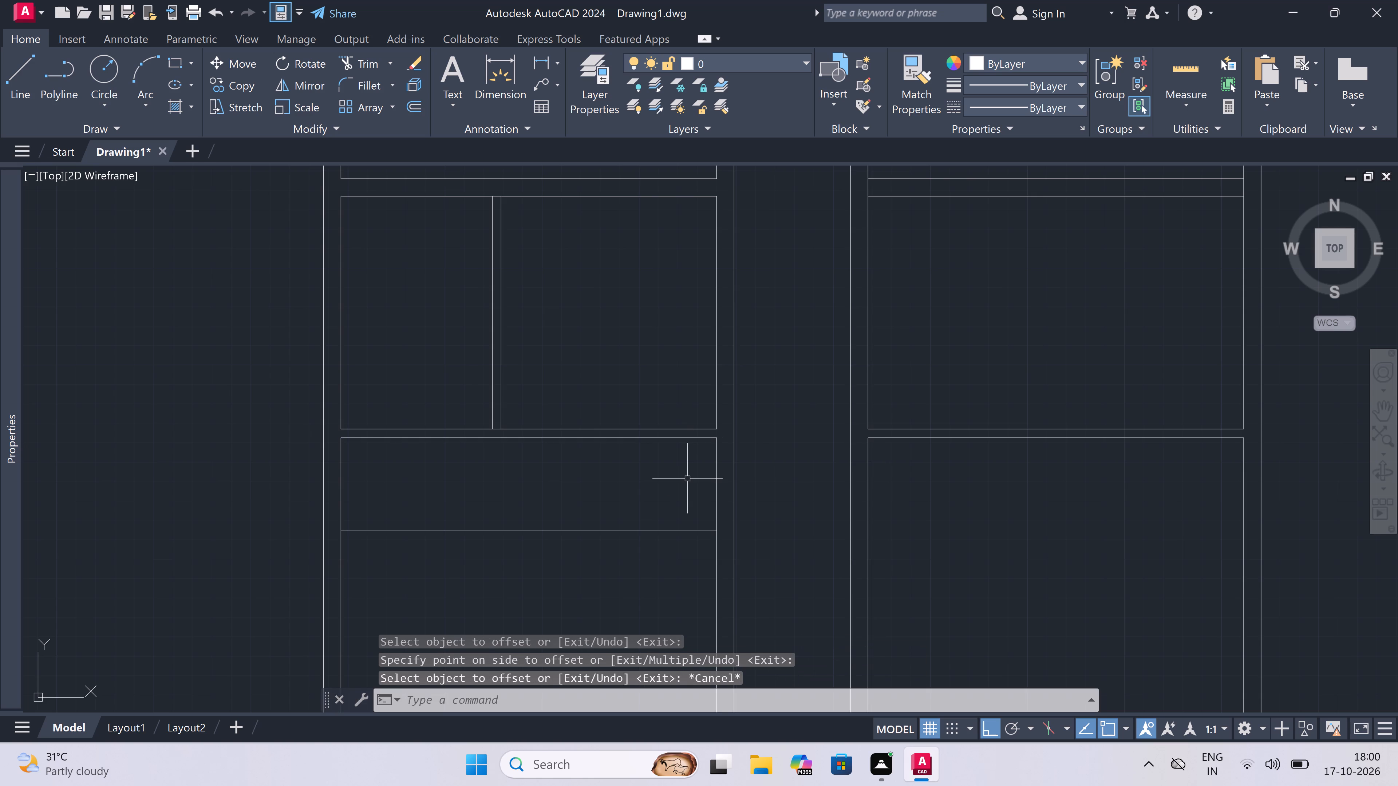
Offset the new horizontal line 4.5" downward in the first block to form another partition.
{"action": "key", "text": "space"}
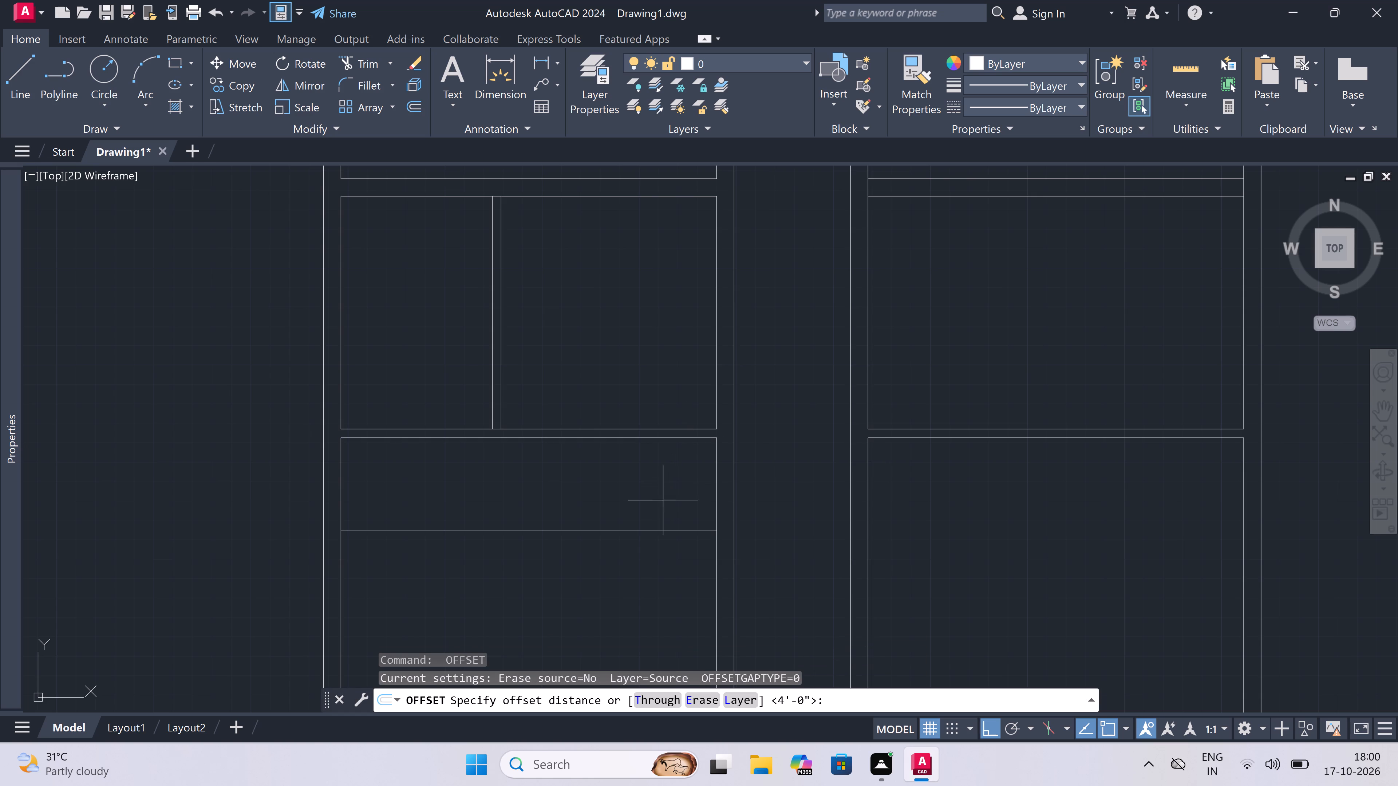
{"action": "left_click", "coordinate": [650, 530]}
{"action": "type", "text": "4.5"}
{"action": "type", "text": "\""}
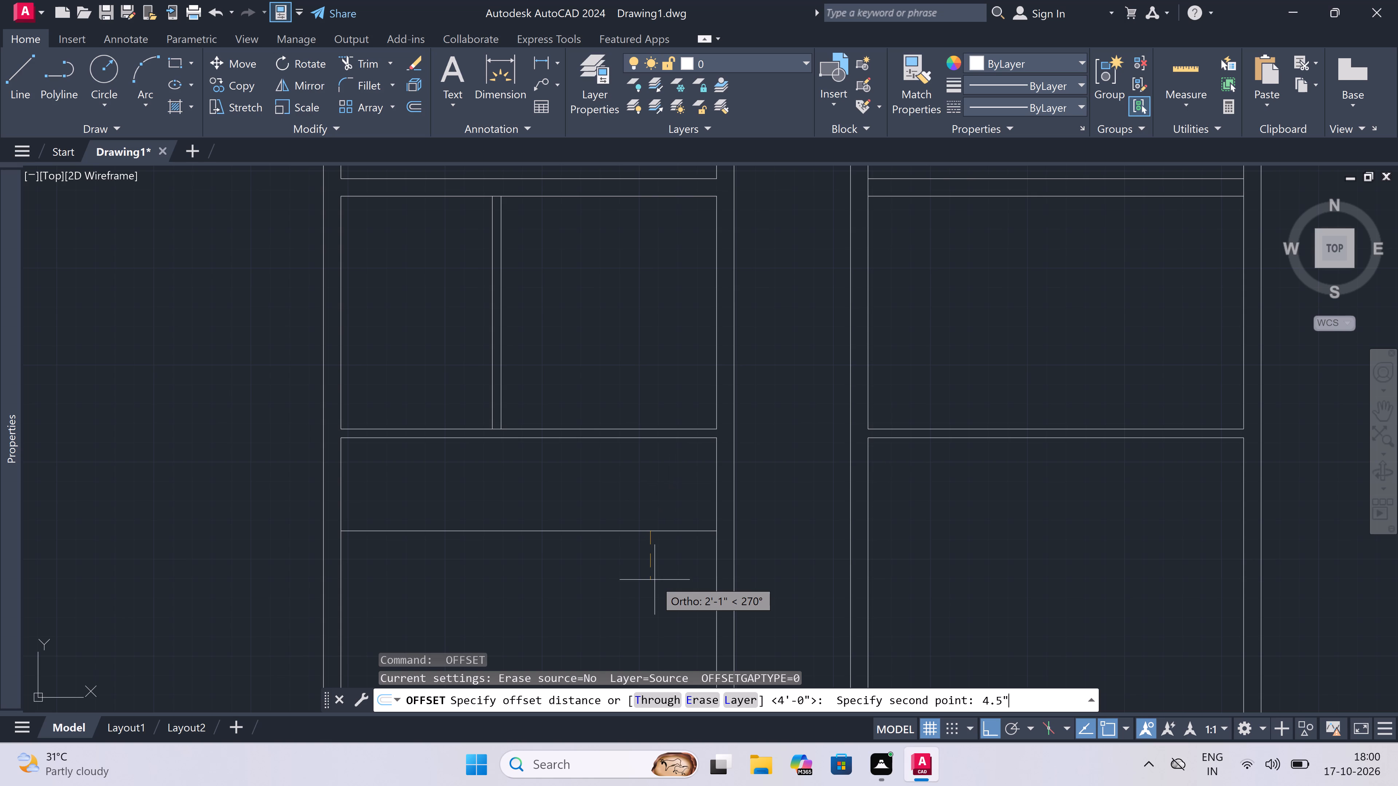
{"action": "key", "text": "space"}
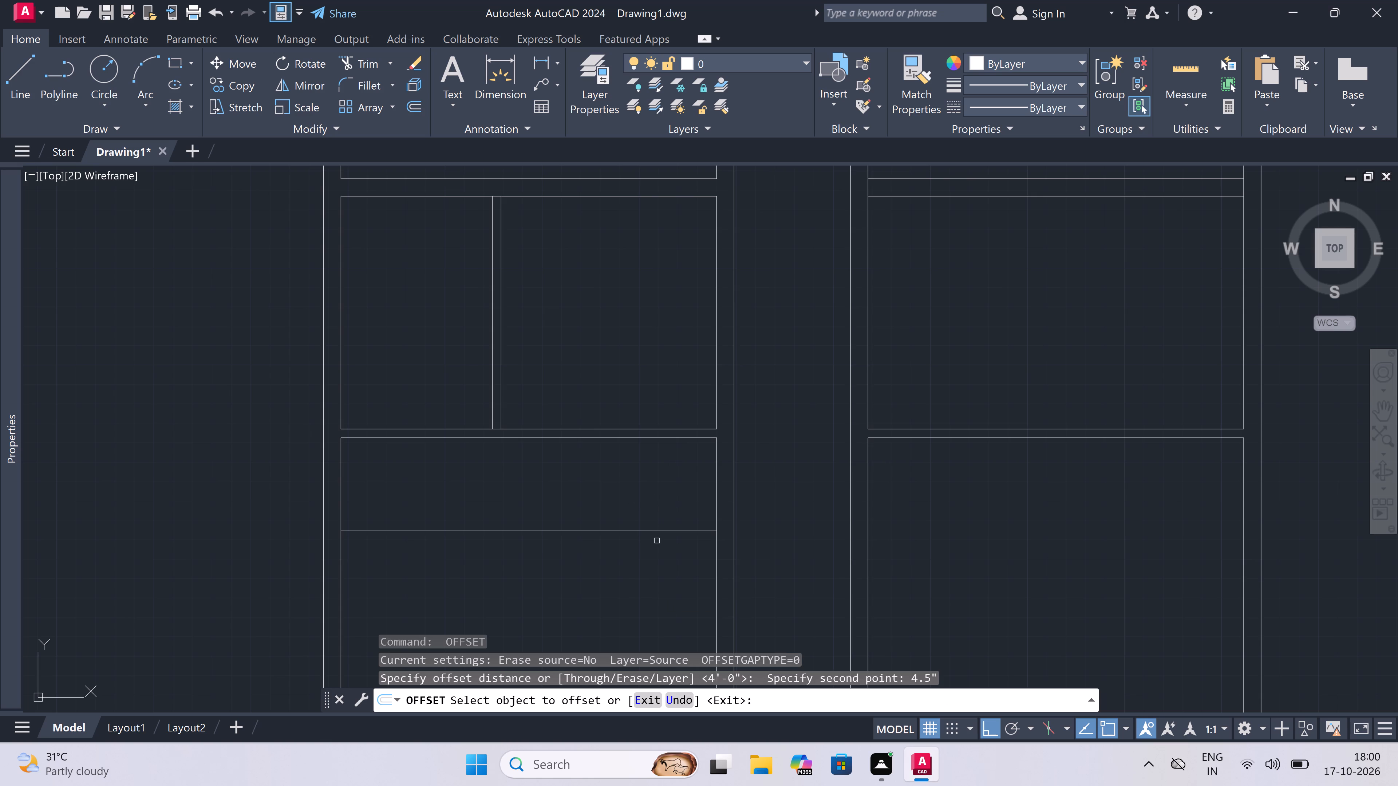
{"action": "left_click_drag", "start_coordinate": [655, 532], "coordinate": [661, 561]}
{"action": "left_click", "coordinate": [661, 561]}
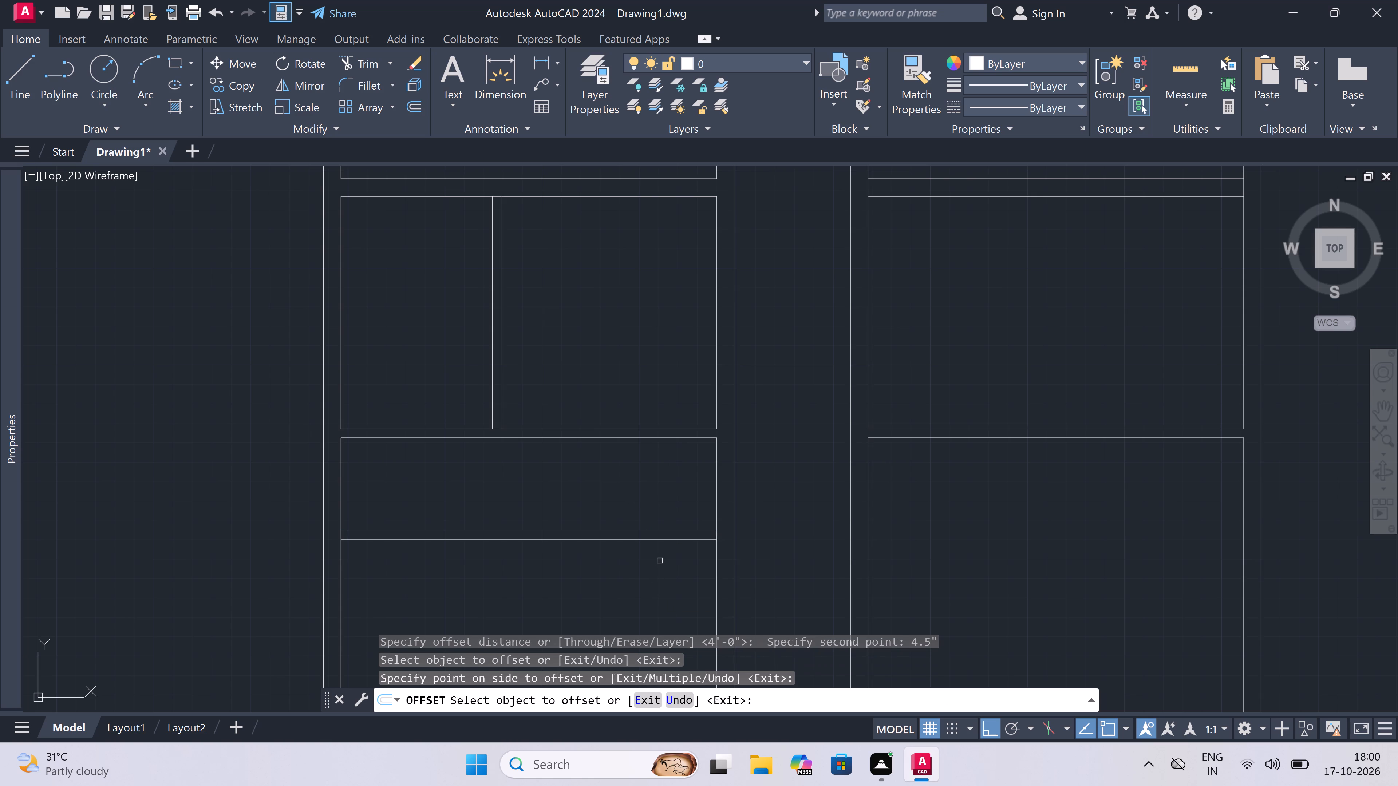
{"action": "key", "text": "Escape"}
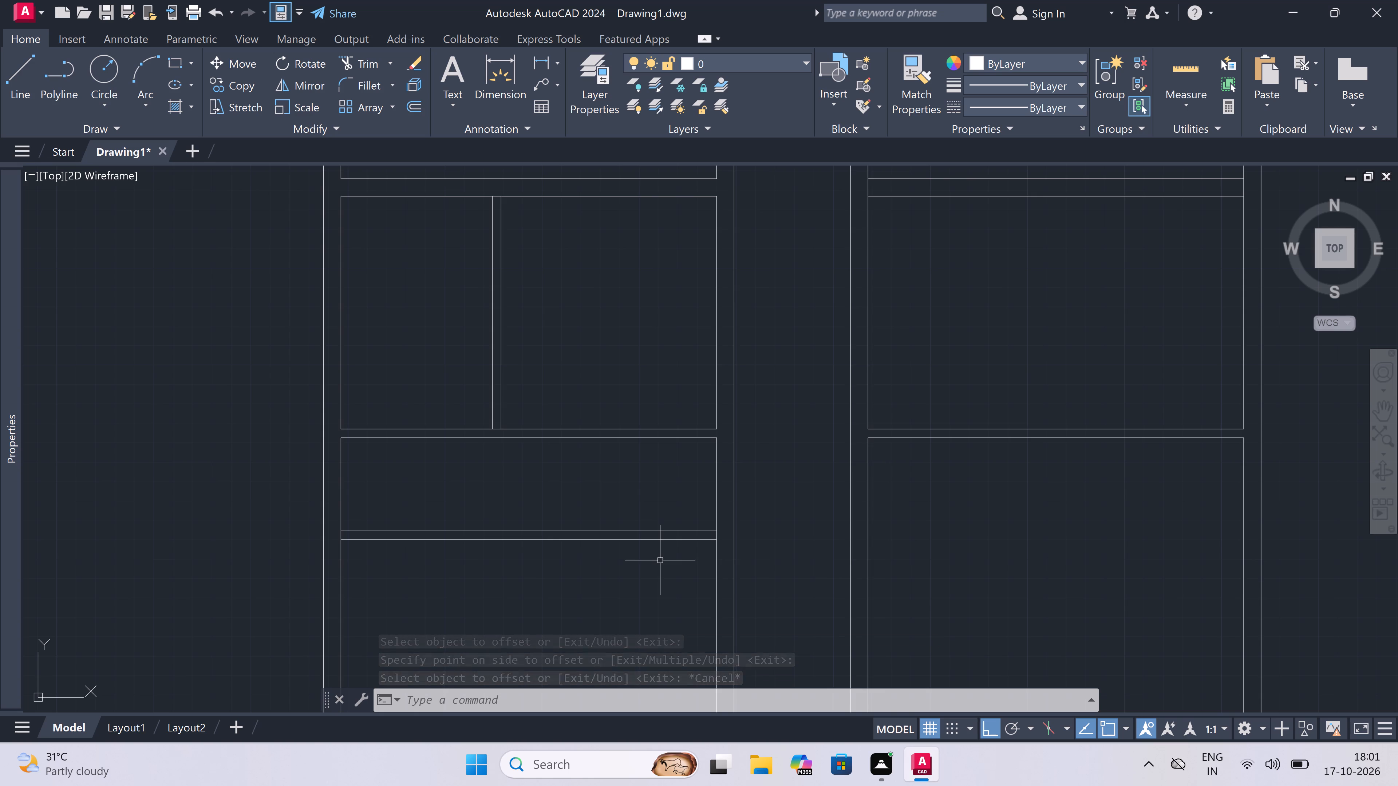
Offset the right wall's inner line 5'6" to the left in the first block, below the upper horizontal 4.5" partition.
{"action": "type", "text": "o"}
{"action": "key", "text": "space"}
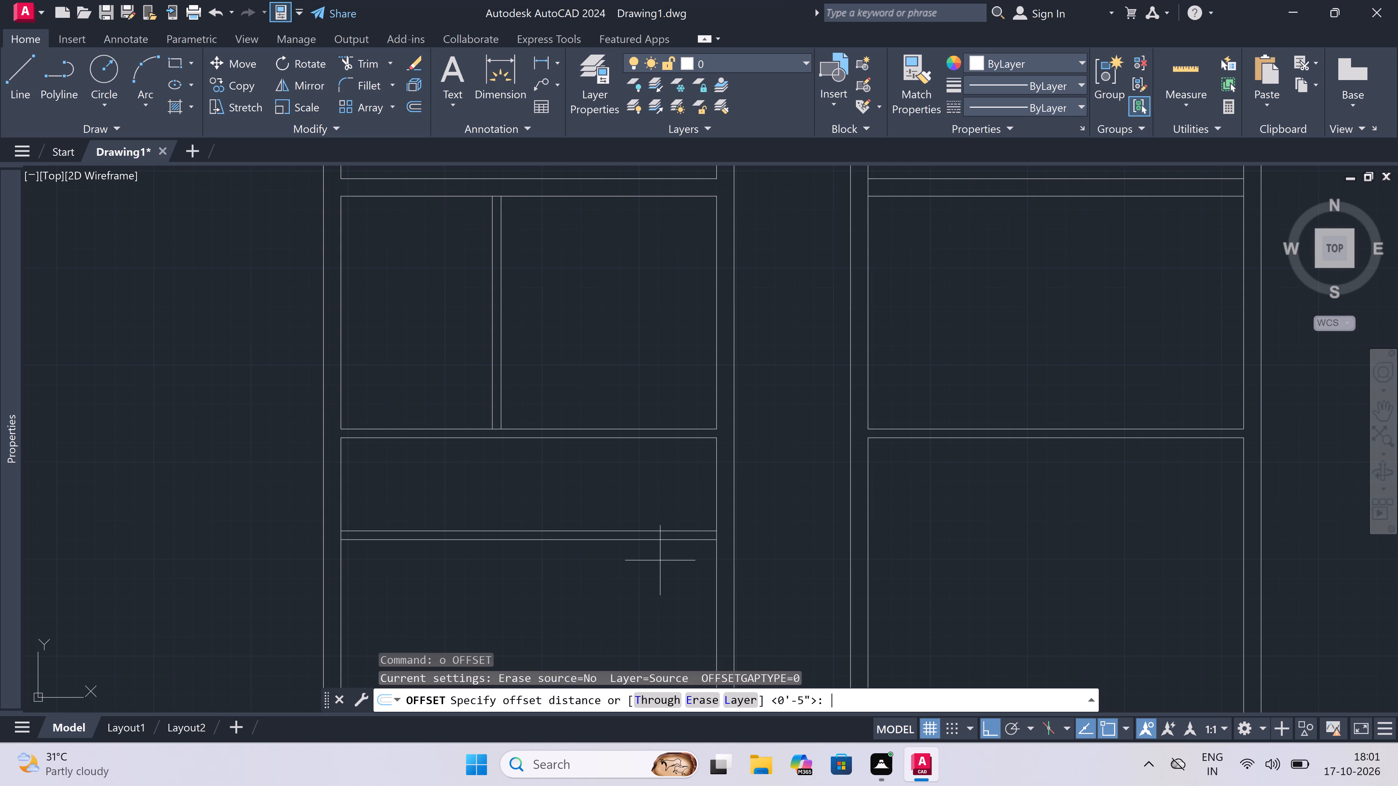
{"action": "left_click", "coordinate": [715, 488]}
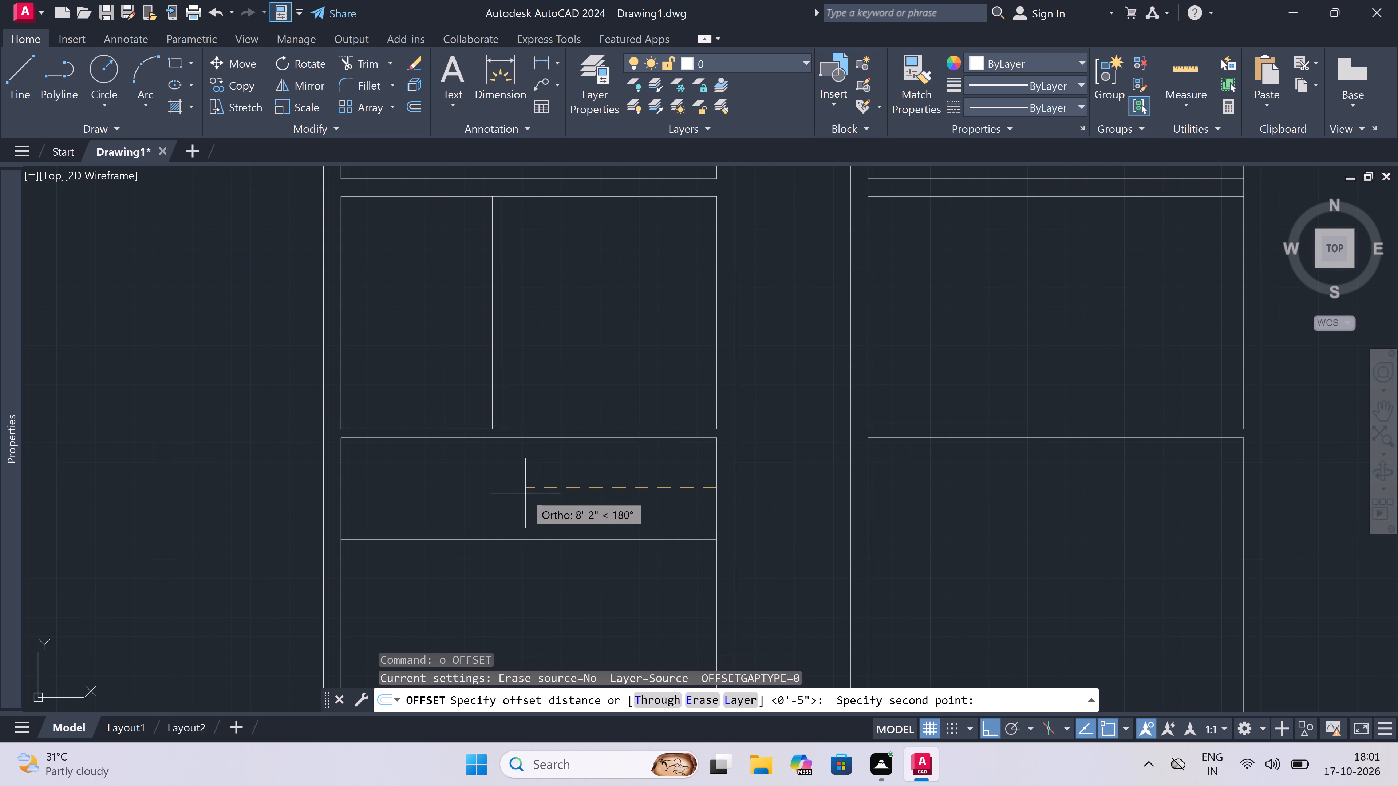
{"action": "type", "text": "5'6"}
{"action": "type", "text": "\""}
{"action": "key", "text": "space"}
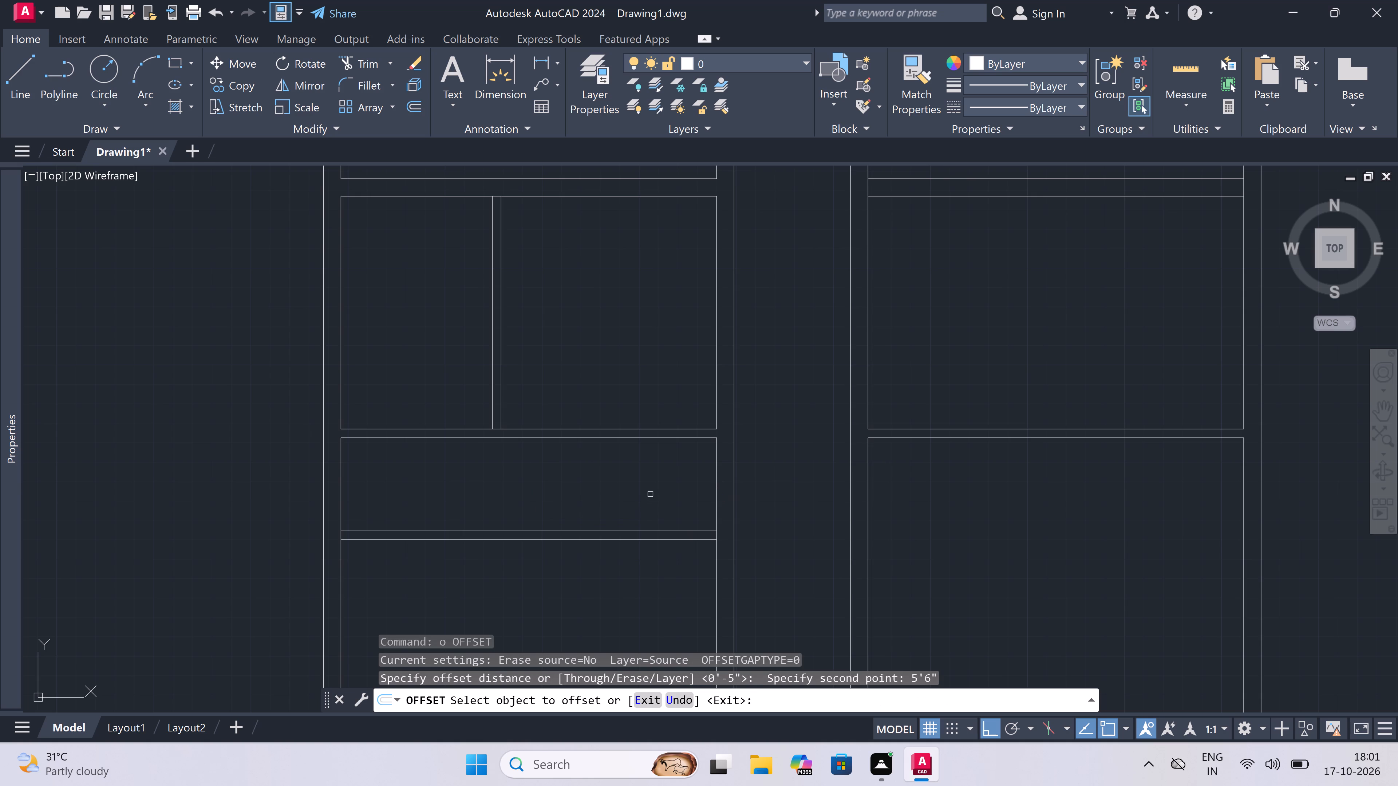
{"action": "left_click", "coordinate": [718, 480]}
{"action": "left_click", "coordinate": [711, 479]}
{"action": "left_click", "coordinate": [621, 488]}
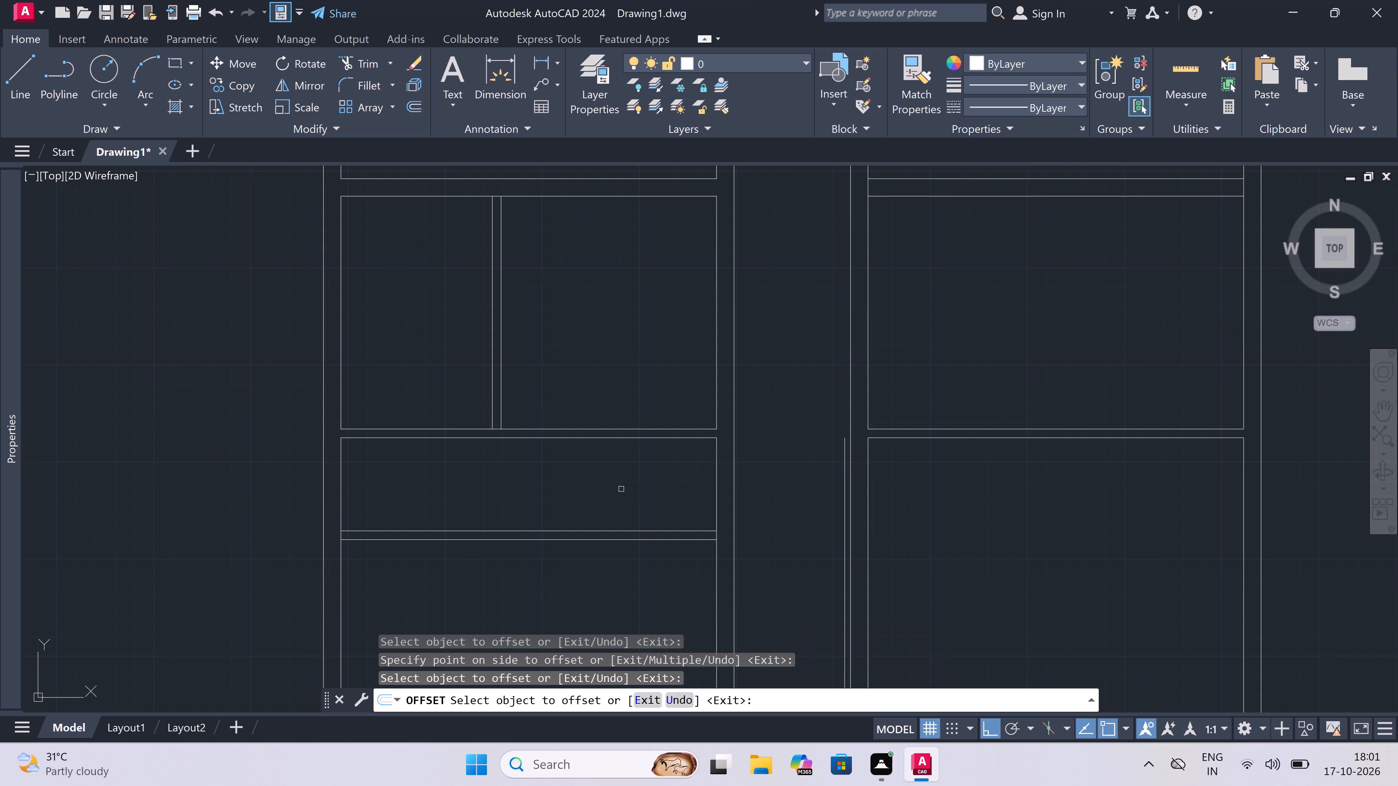
{"action": "left_click", "coordinate": [716, 475]}
{"action": "left_click", "coordinate": [498, 485]}
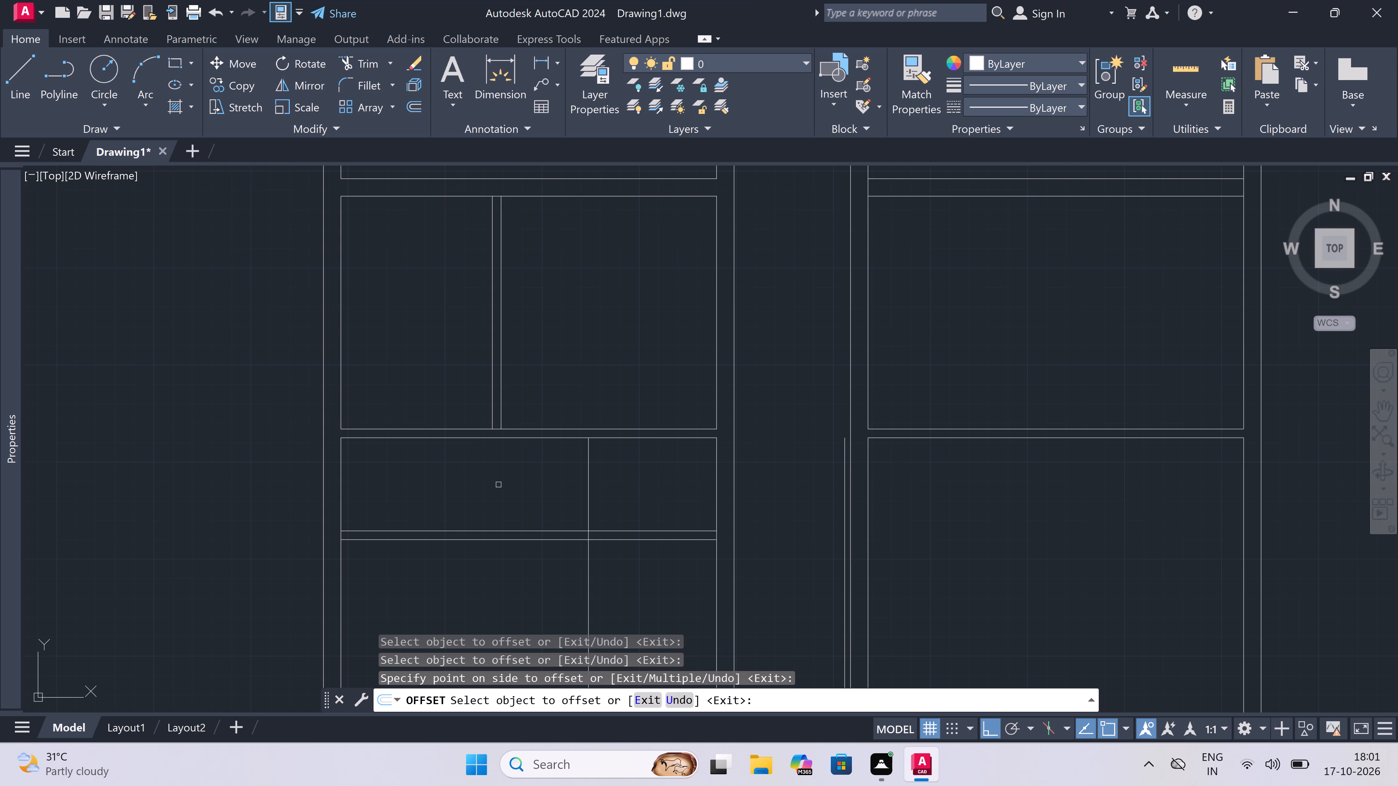
{"action": "key", "text": "Escape"}
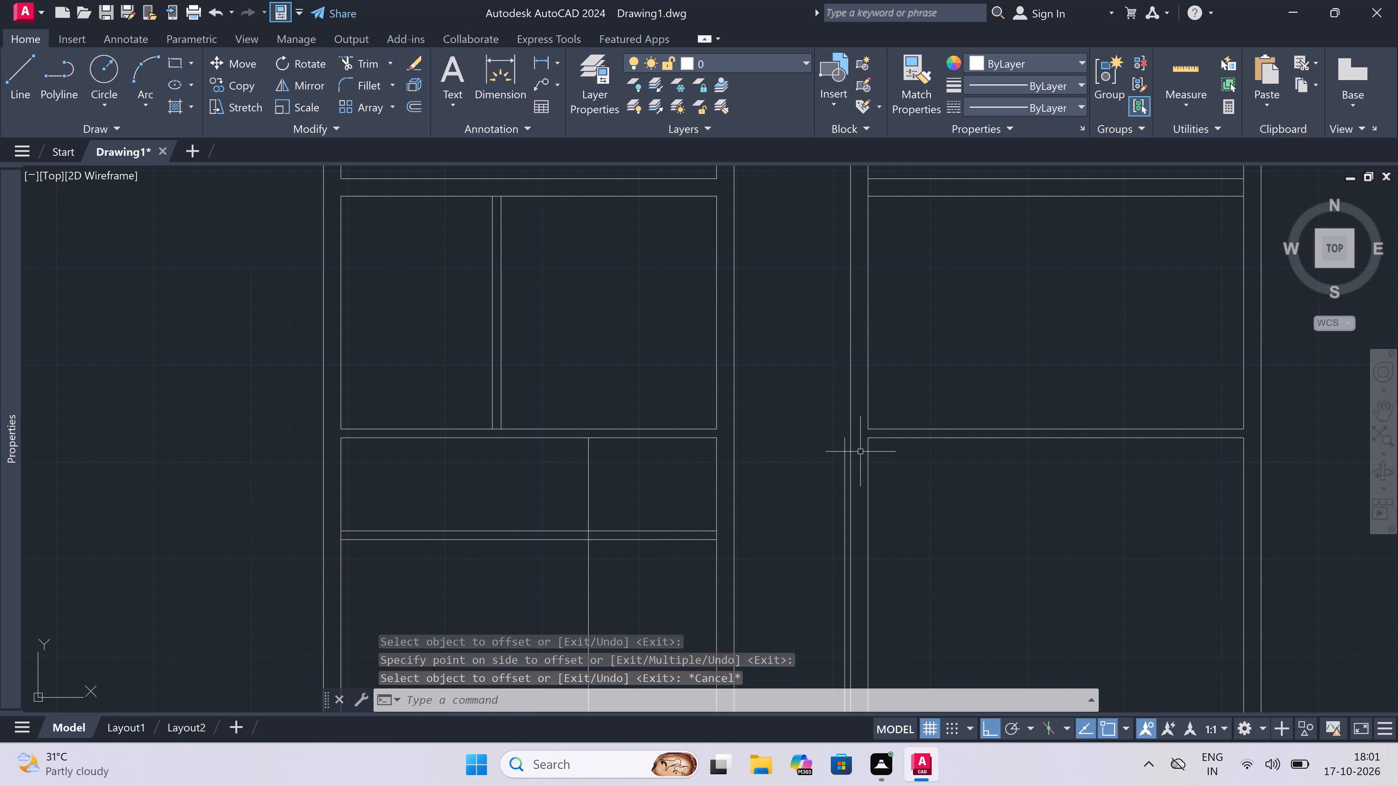
Delete the stray vertical offset line in the gap between the two blocks, beside the second block's left wall.
{"action": "scroll", "coordinate": [847, 451], "scroll_direction": "up", "scroll_amount": 4}
{"action": "left_click", "coordinate": [848, 422]}
{"action": "left_click", "coordinate": [670, 515]}
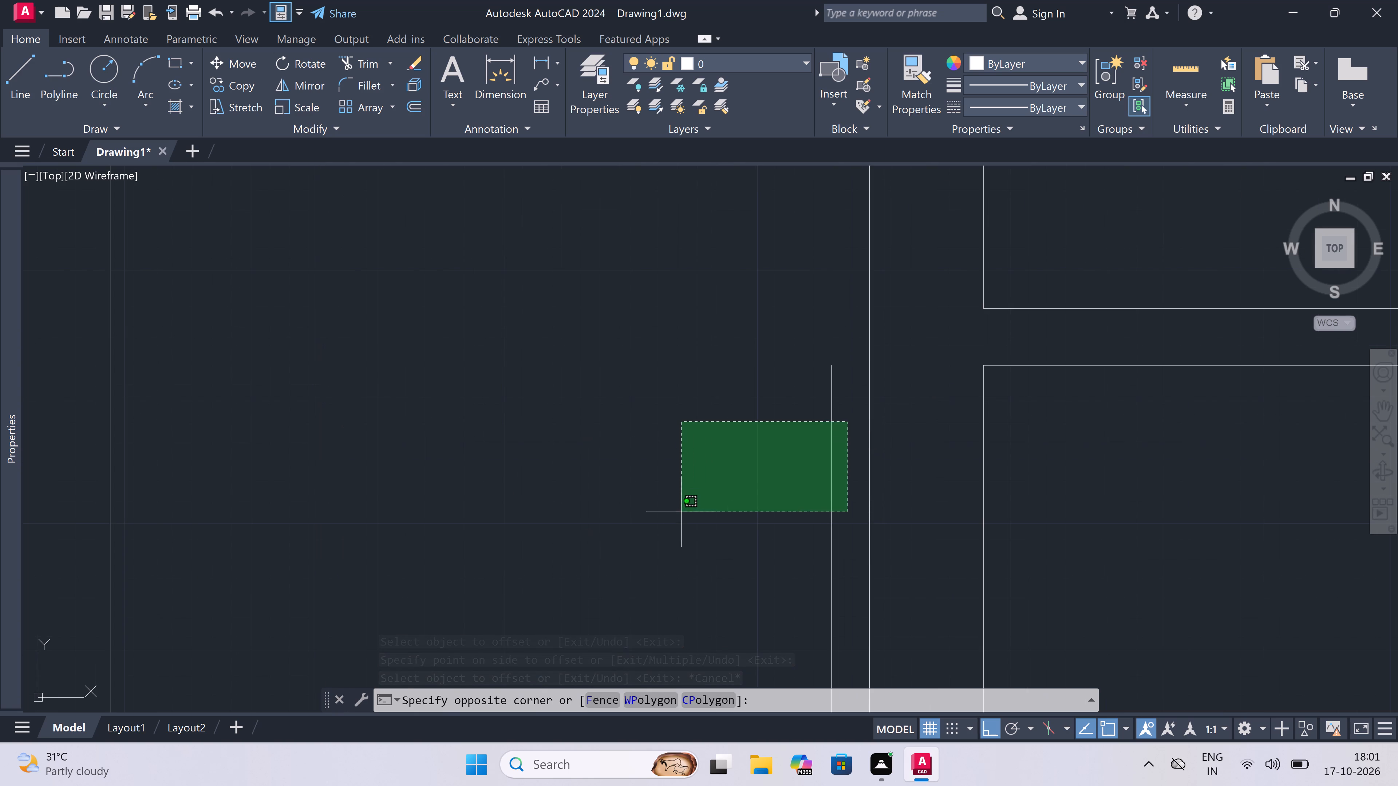
{"action": "key", "text": "Delete"}
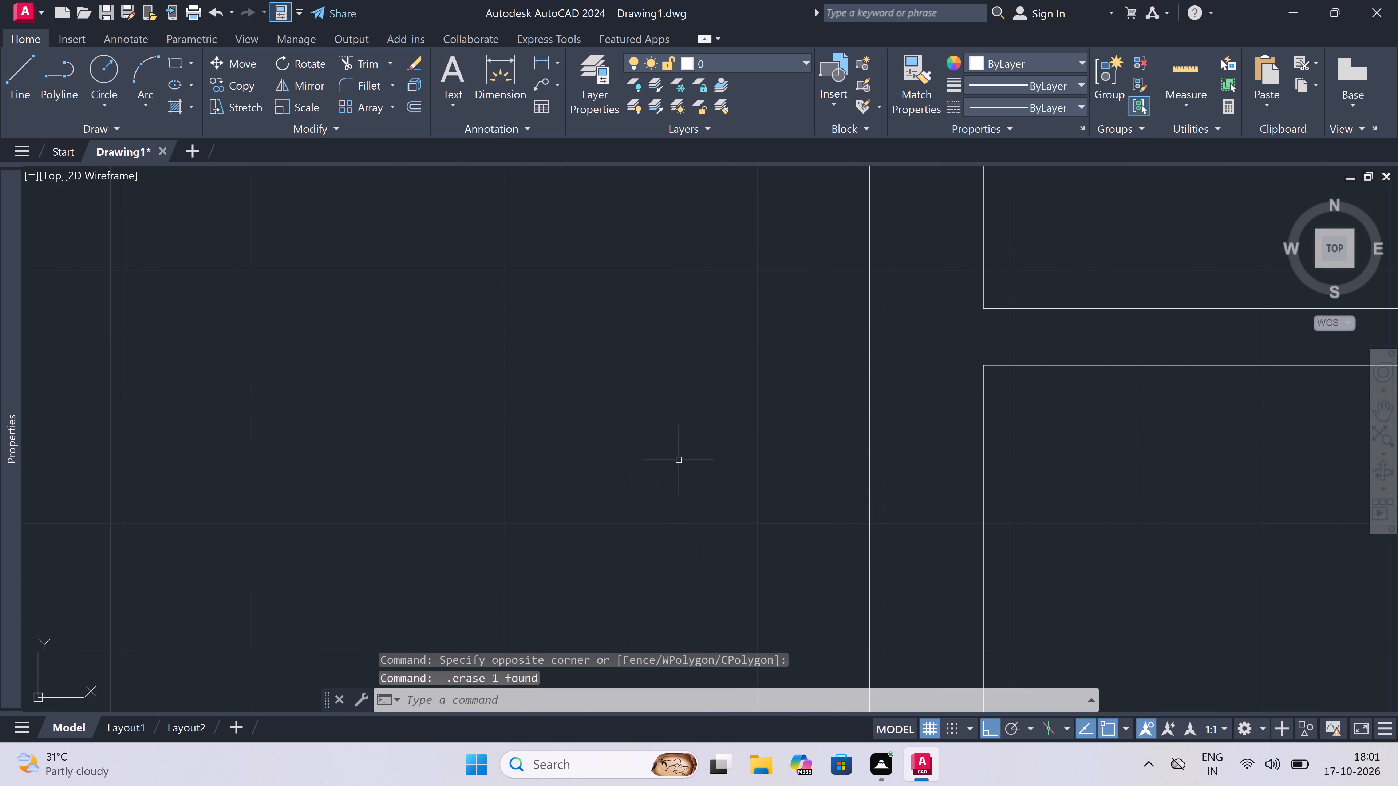
{"action": "scroll", "coordinate": [679, 460], "scroll_direction": "down", "scroll_amount": 4}
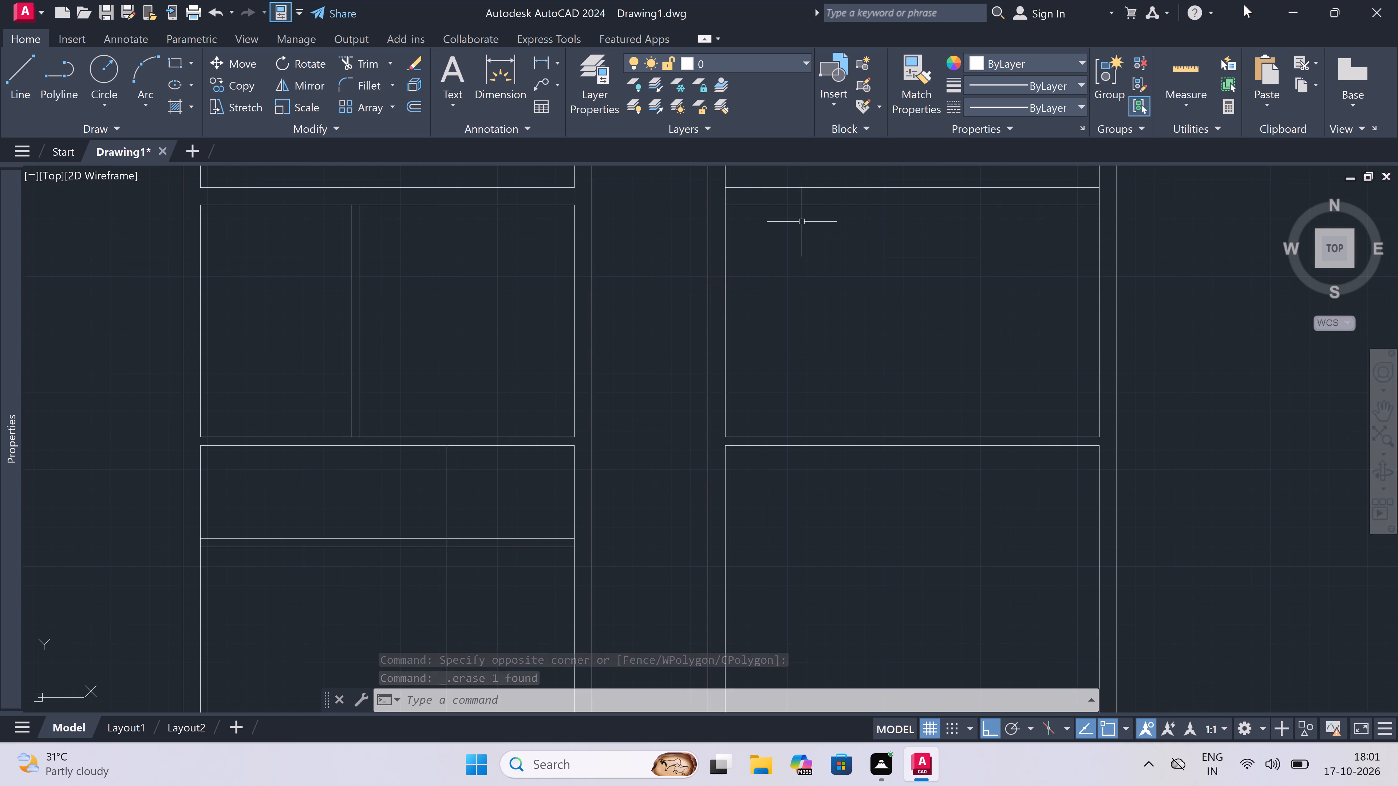
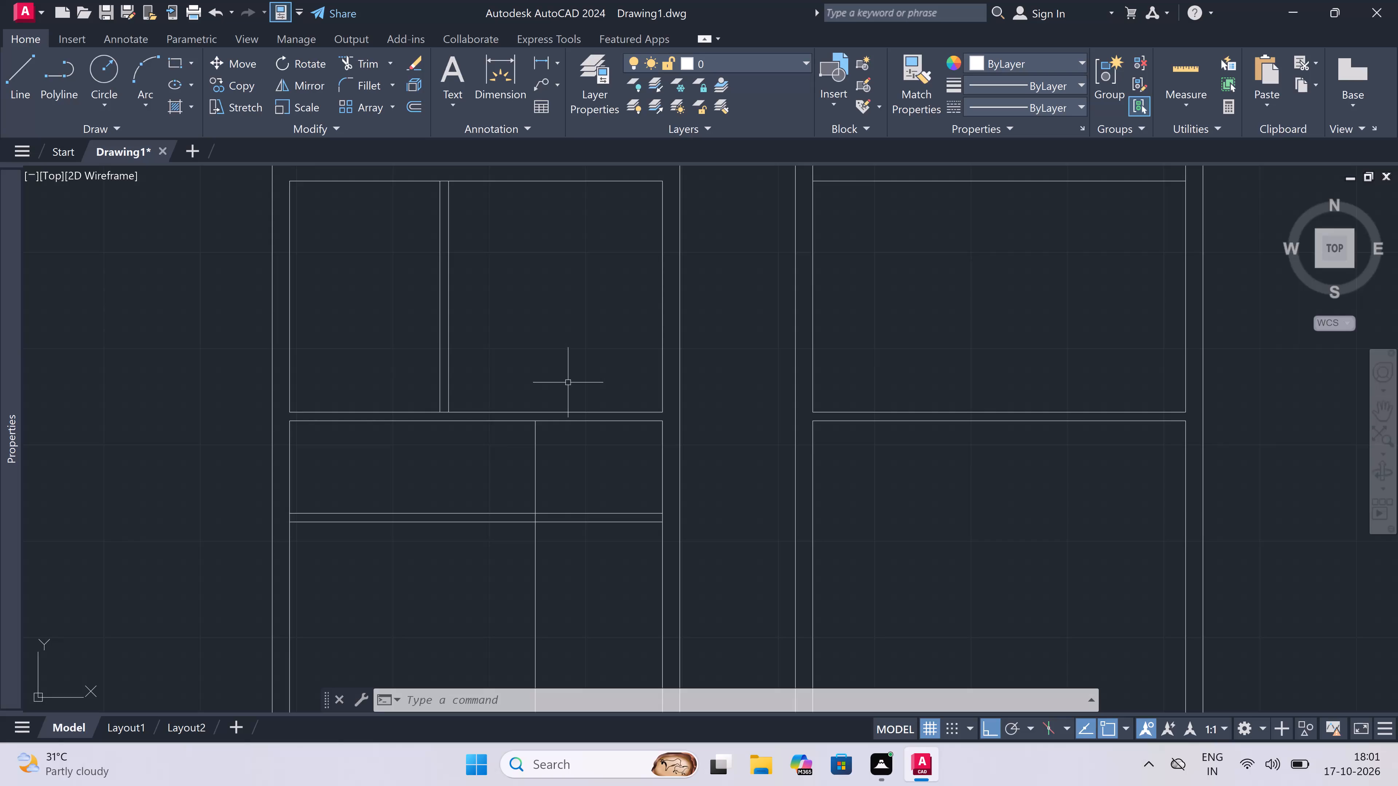
Offset the vertical line below the first block's horizontal 4.5" partition by 4.5" to the left to form a partition.
{"action": "key", "text": "o"}
{"action": "key", "text": "space"}
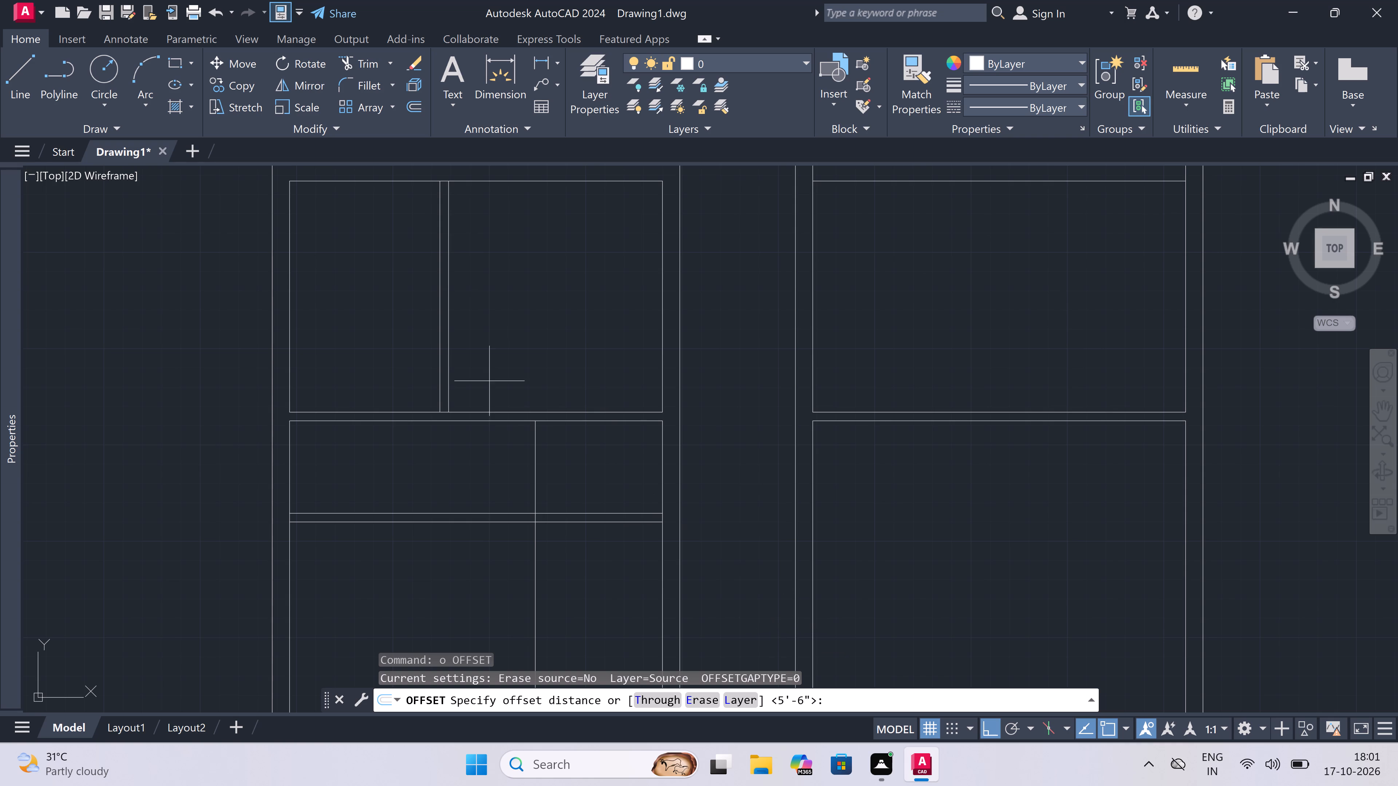
{"action": "left_click", "coordinate": [532, 460]}
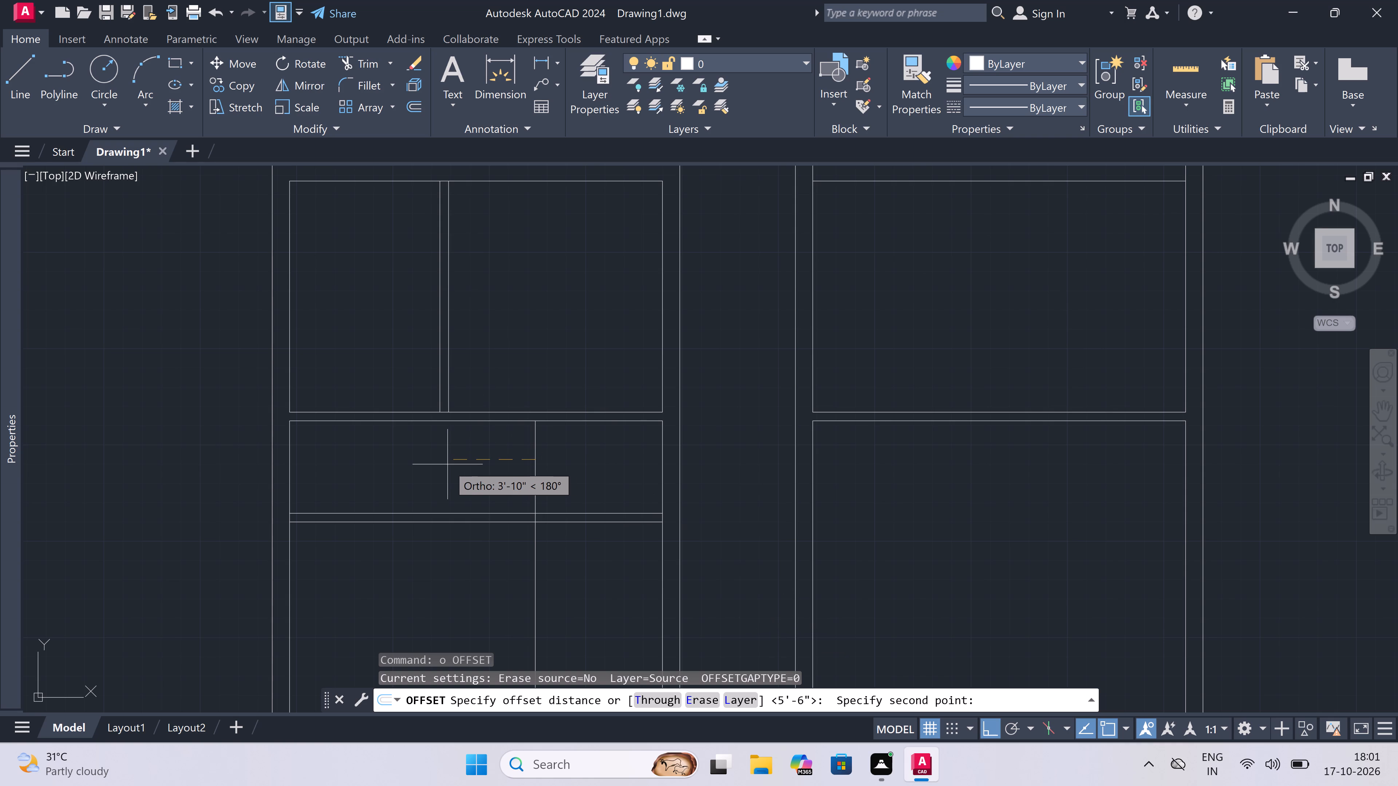
{"action": "key", "text": "4"}
{"action": "type", "text": ".5"}
{"action": "type", "text": "\""}
{"action": "key", "text": "space"}
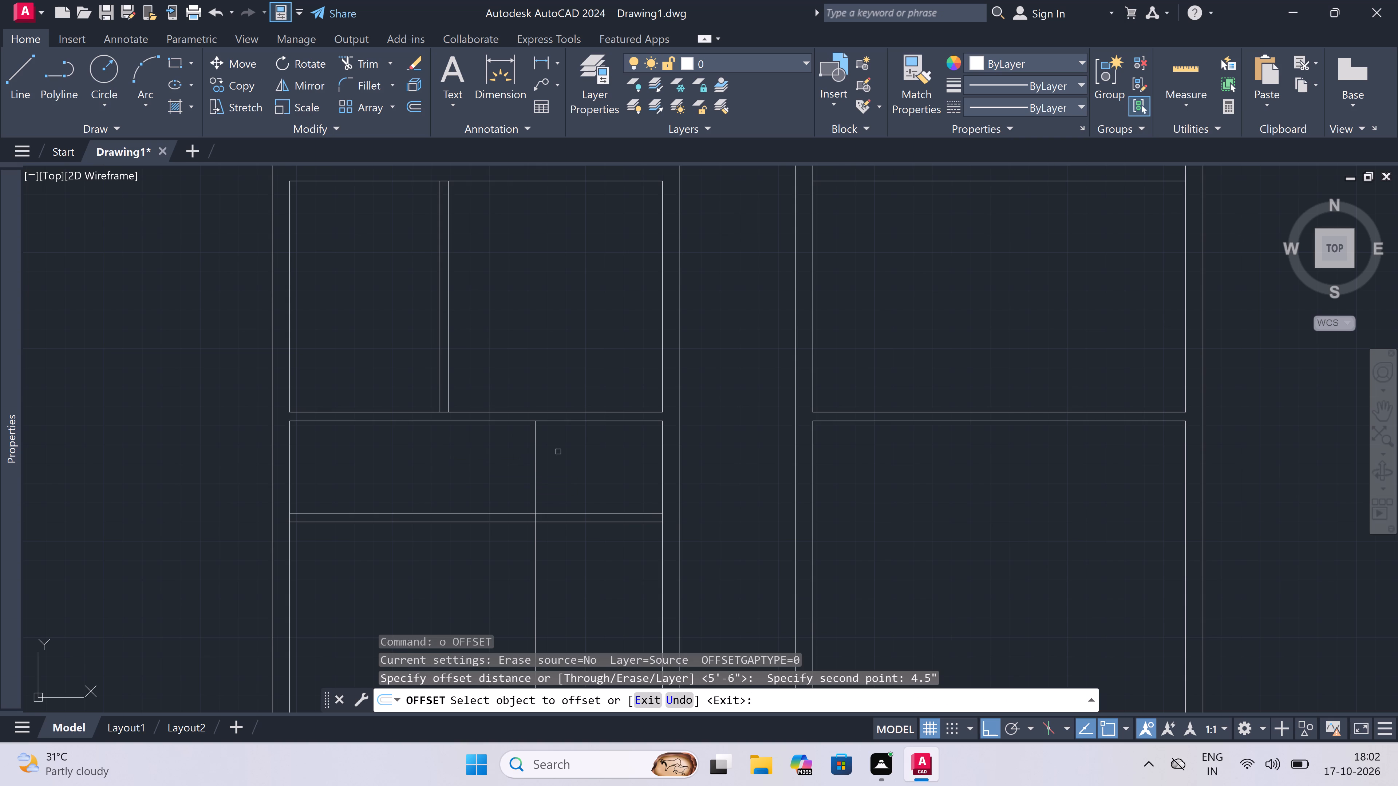
{"action": "left_click_drag", "start_coordinate": [533, 450], "coordinate": [513, 457]}
{"action": "left_click", "coordinate": [496, 461]}
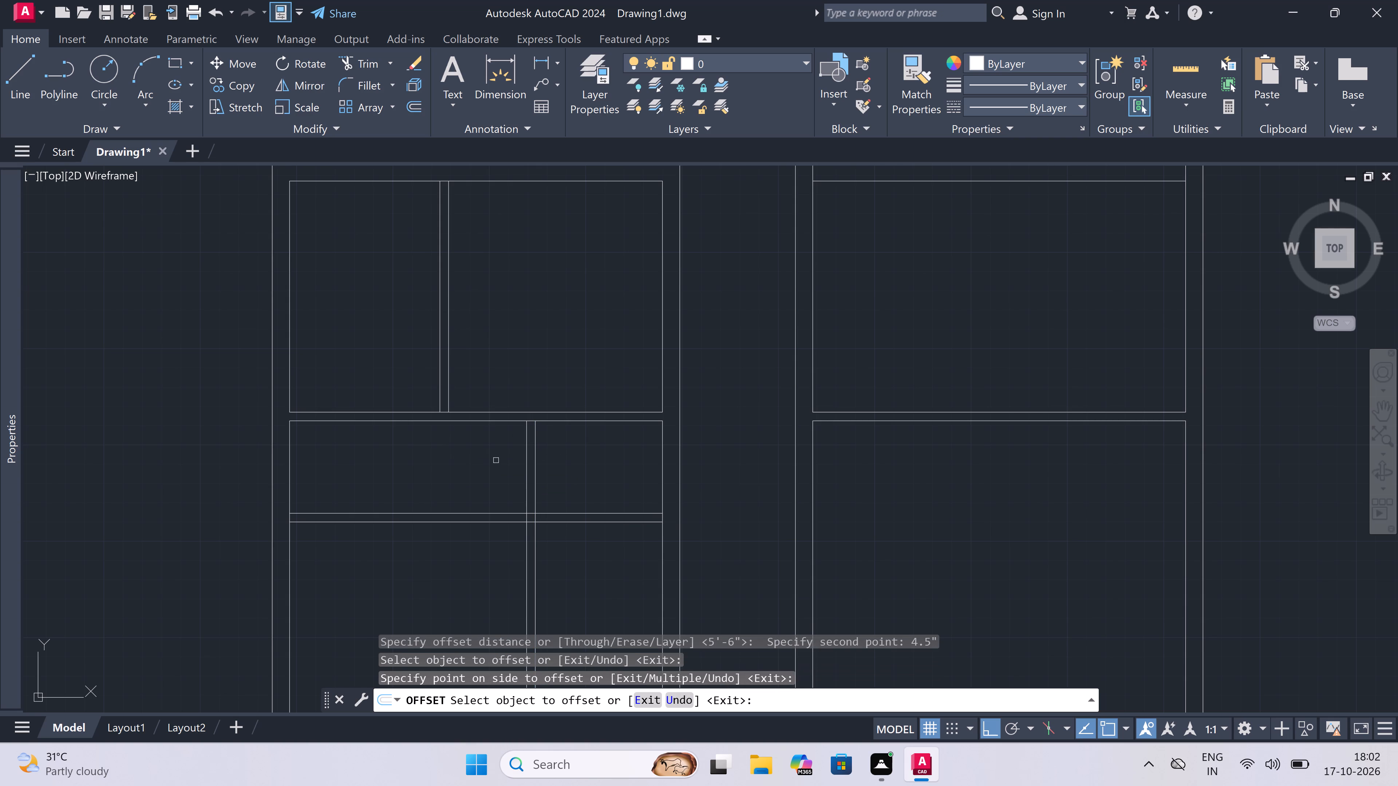
{"action": "key", "text": "Escape"}
Trim the new horizontal and vertical partition lines beyond their crossing, leaving a small corner room against the first block's right wall.
{"action": "type", "text": "tr"}
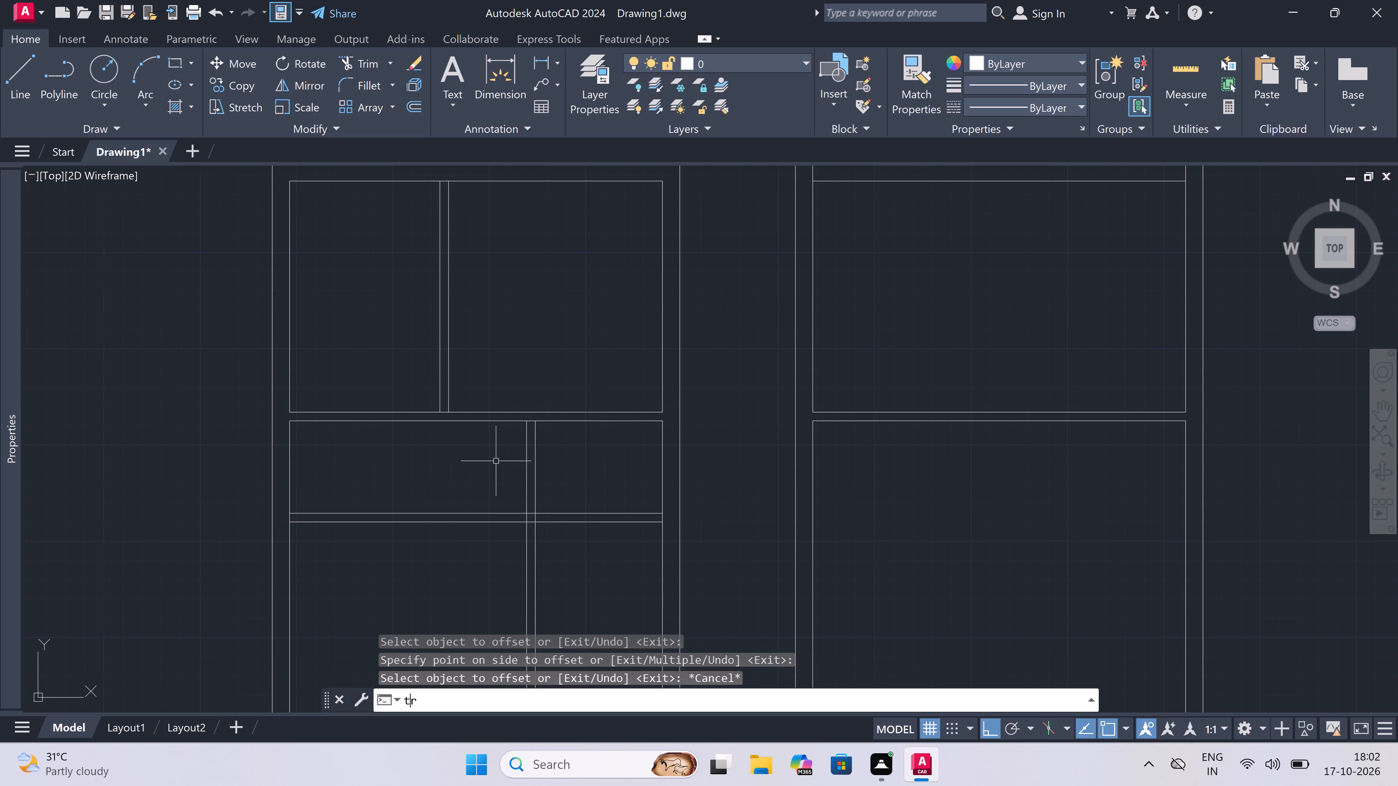
{"action": "key", "text": "space"}
{"action": "left_click", "coordinate": [496, 460]}
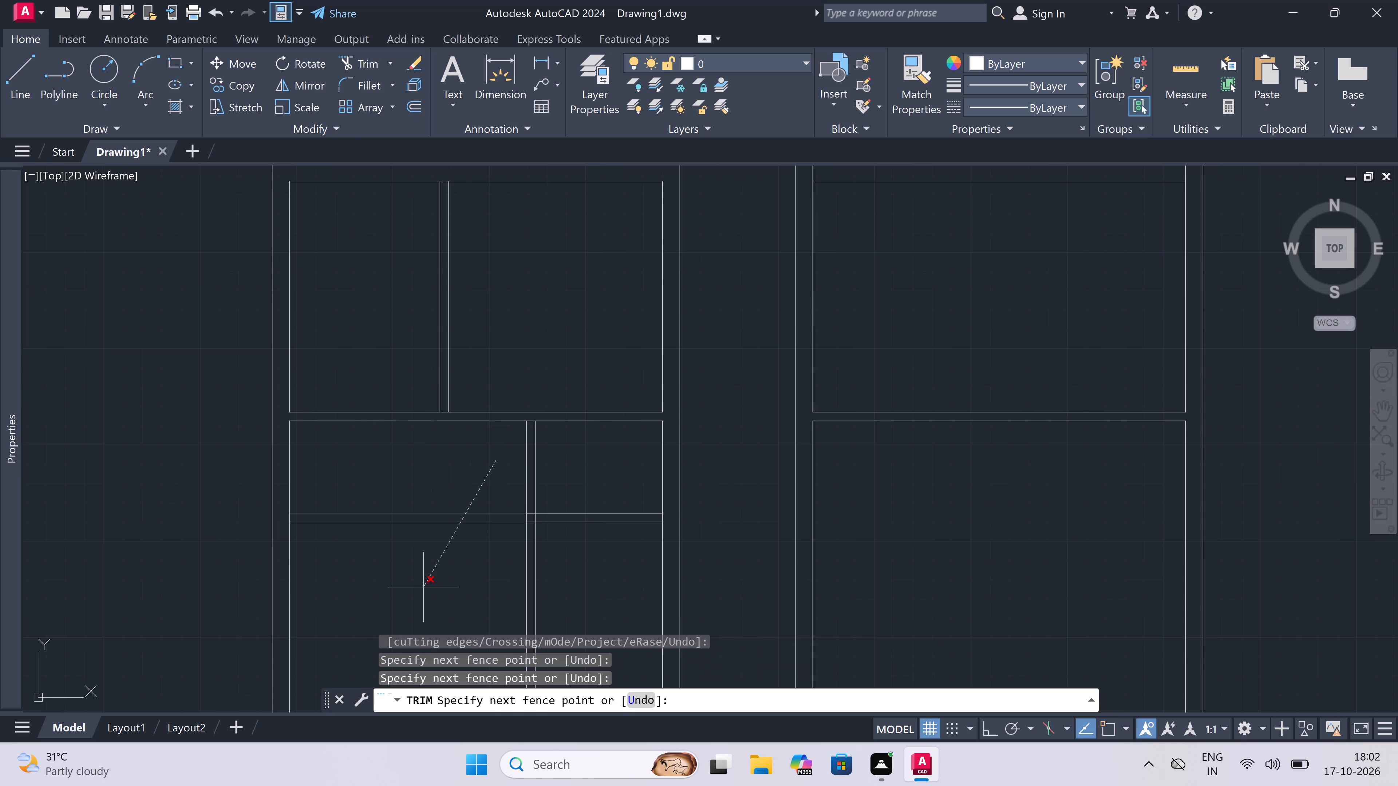
{"action": "left_click", "coordinate": [424, 588]}
{"action": "scroll", "coordinate": [461, 495], "scroll_direction": "down", "scroll_amount": 2}
{"action": "left_click", "coordinate": [471, 515]}
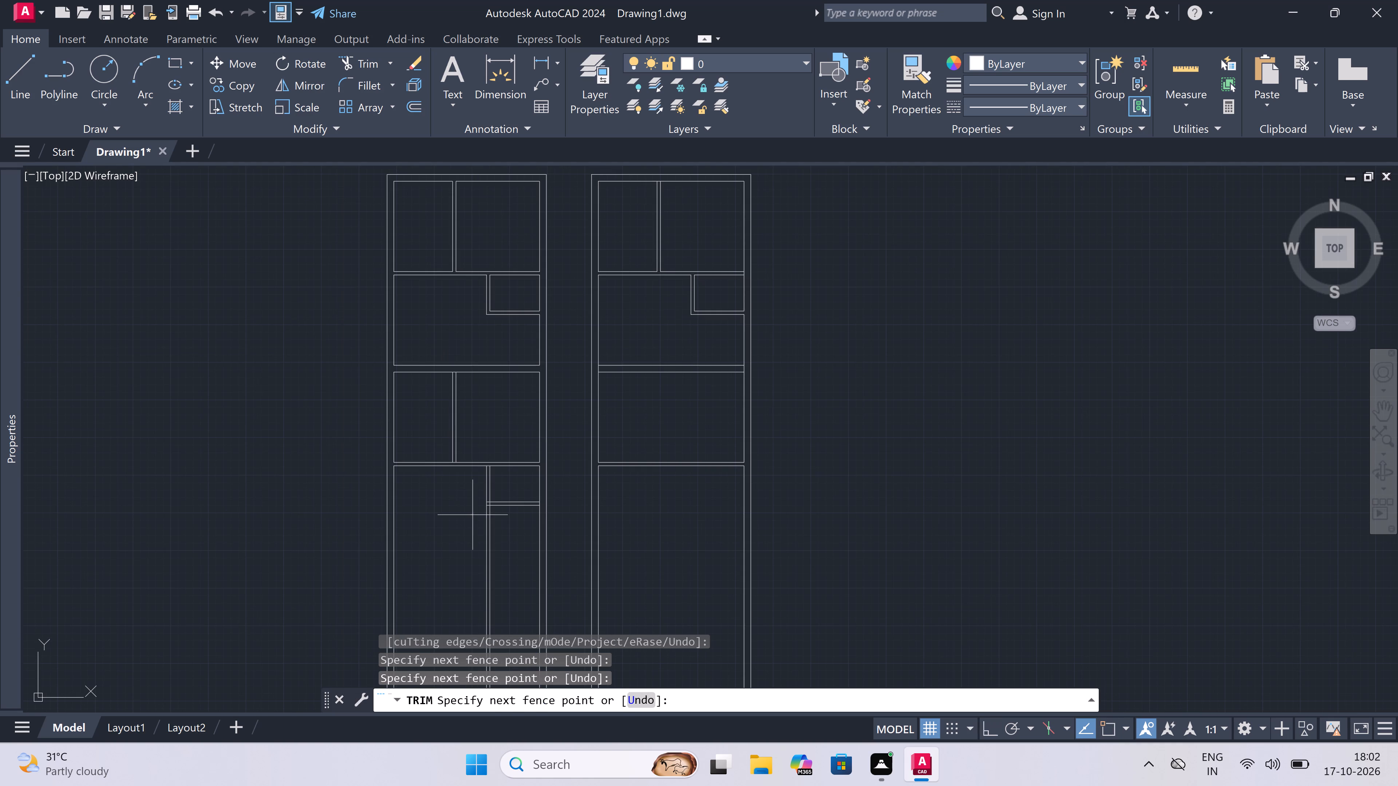
{"action": "left_click", "coordinate": [508, 523]}
{"action": "scroll", "coordinate": [507, 522], "scroll_direction": "down", "scroll_amount": 3}
{"action": "scroll", "coordinate": [495, 524], "scroll_direction": "up", "scroll_amount": 4}
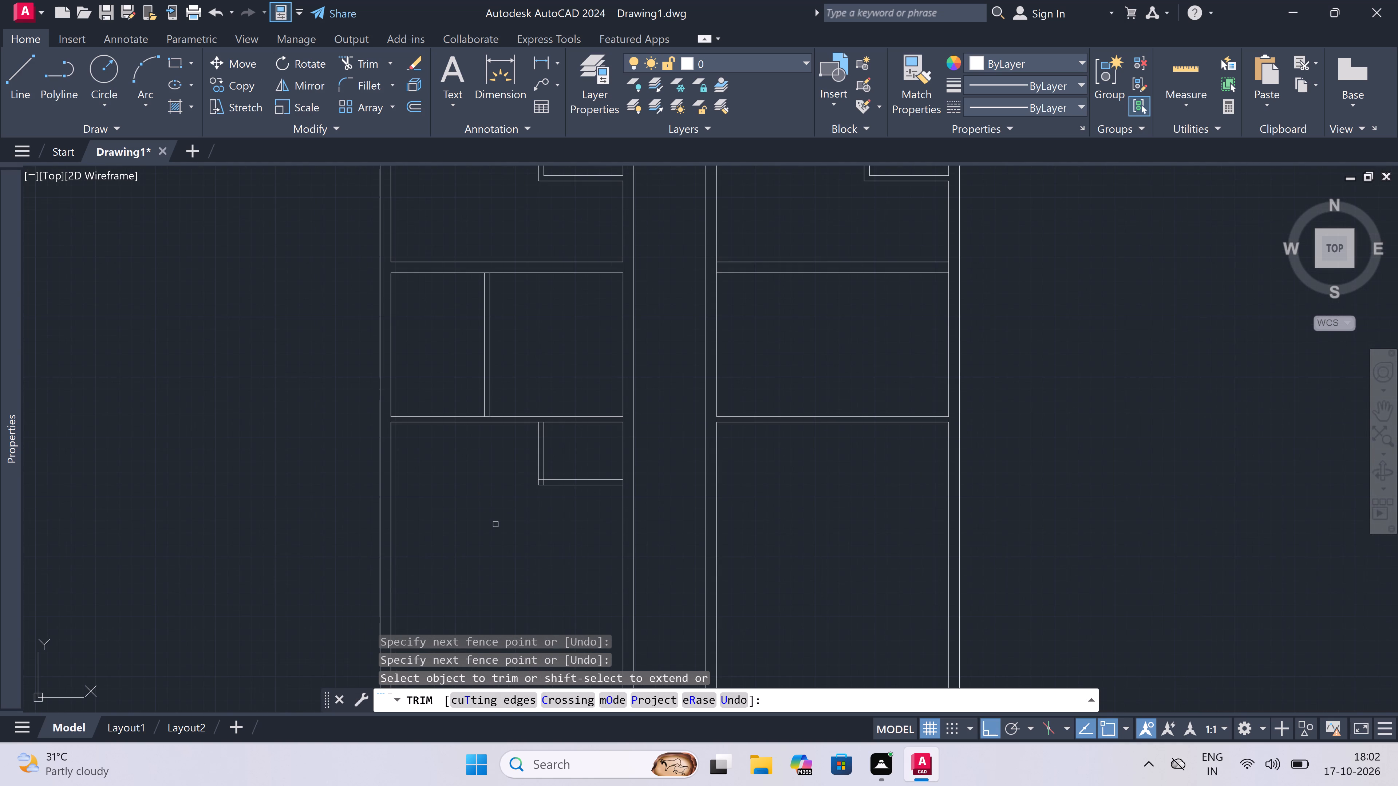
{"action": "key", "text": "Escape"}
Offset the lower line of the horizontal partition above the small corner room 10' downward in the first block.
{"action": "type", "text": "o"}
{"action": "key", "text": "space"}
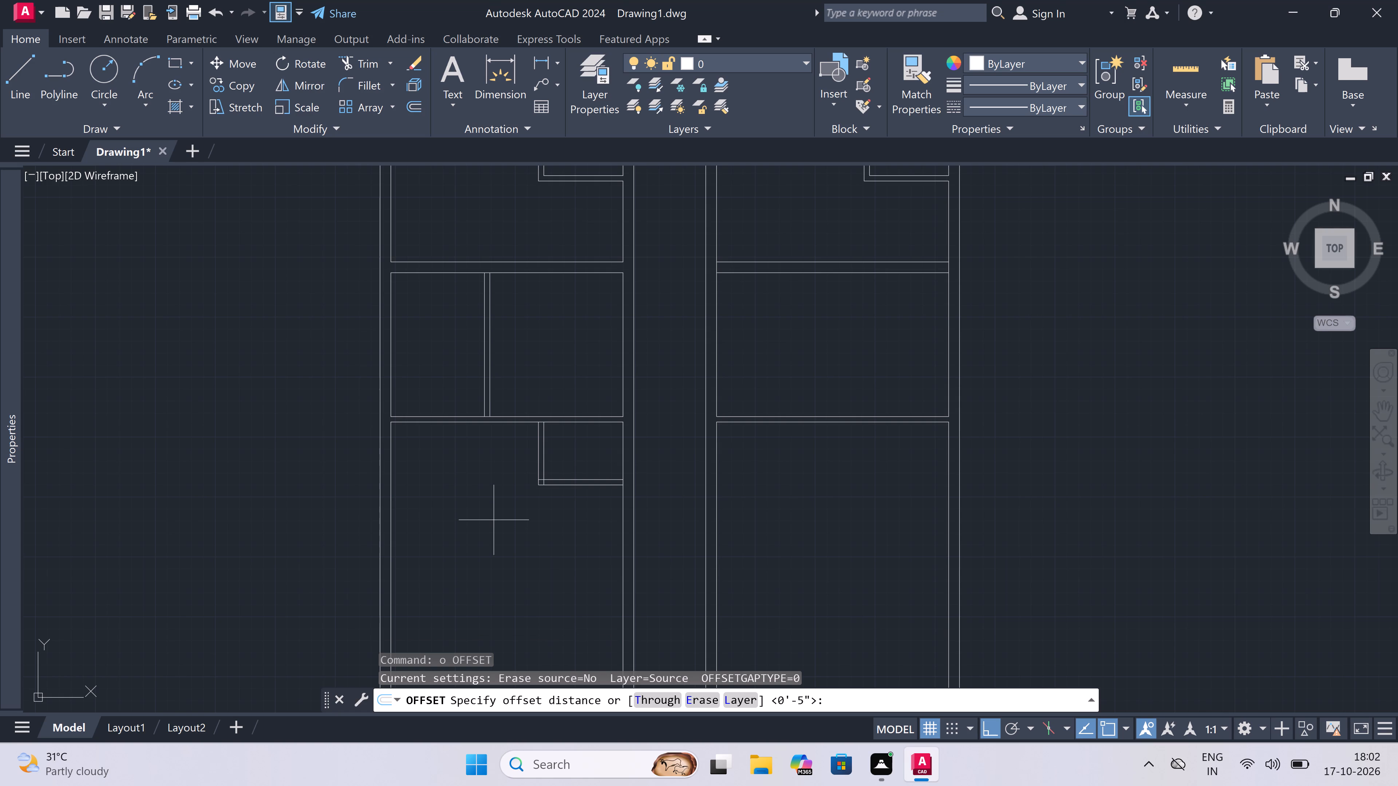
{"action": "left_click", "coordinate": [485, 428]}
{"action": "key", "text": "1"}
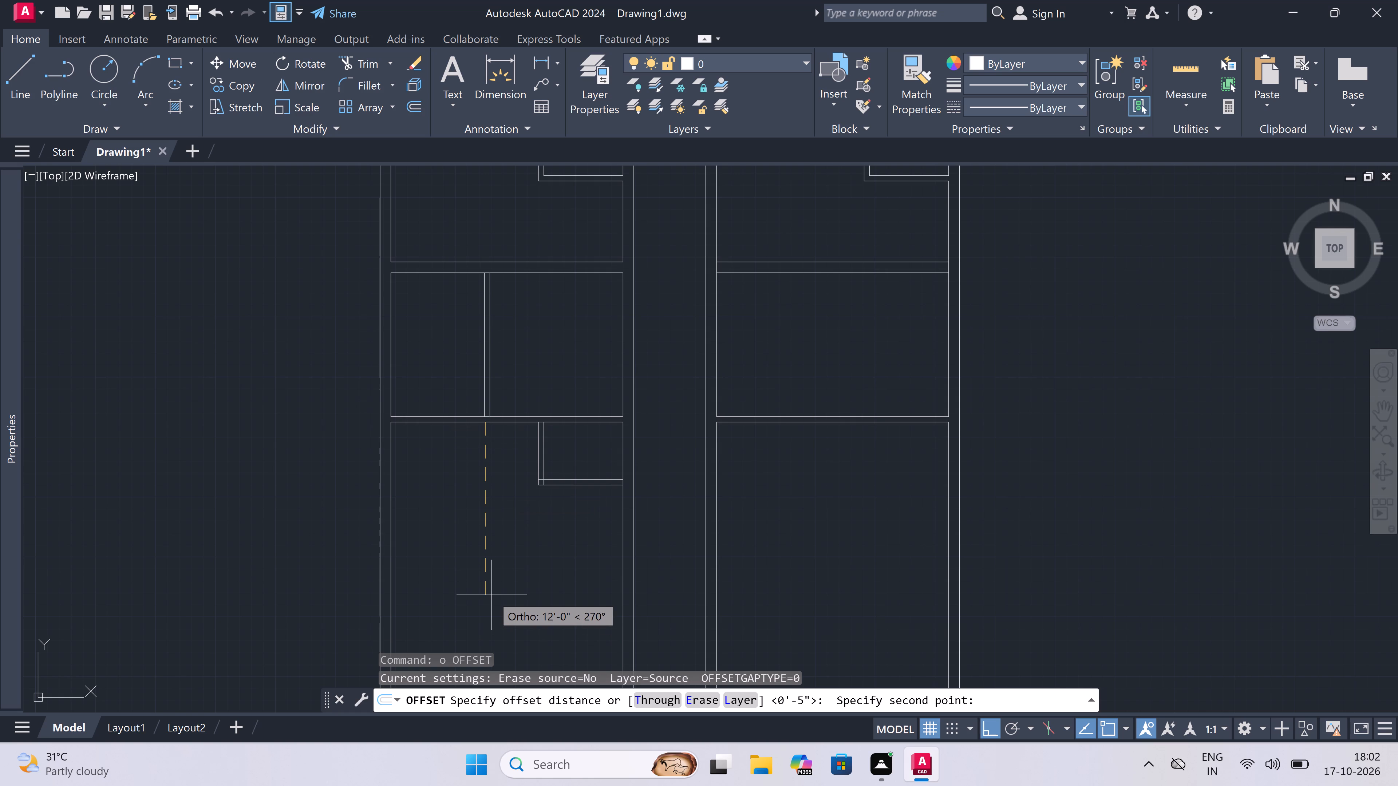
{"action": "type", "text": "o'"}
{"action": "key", "text": "space"}
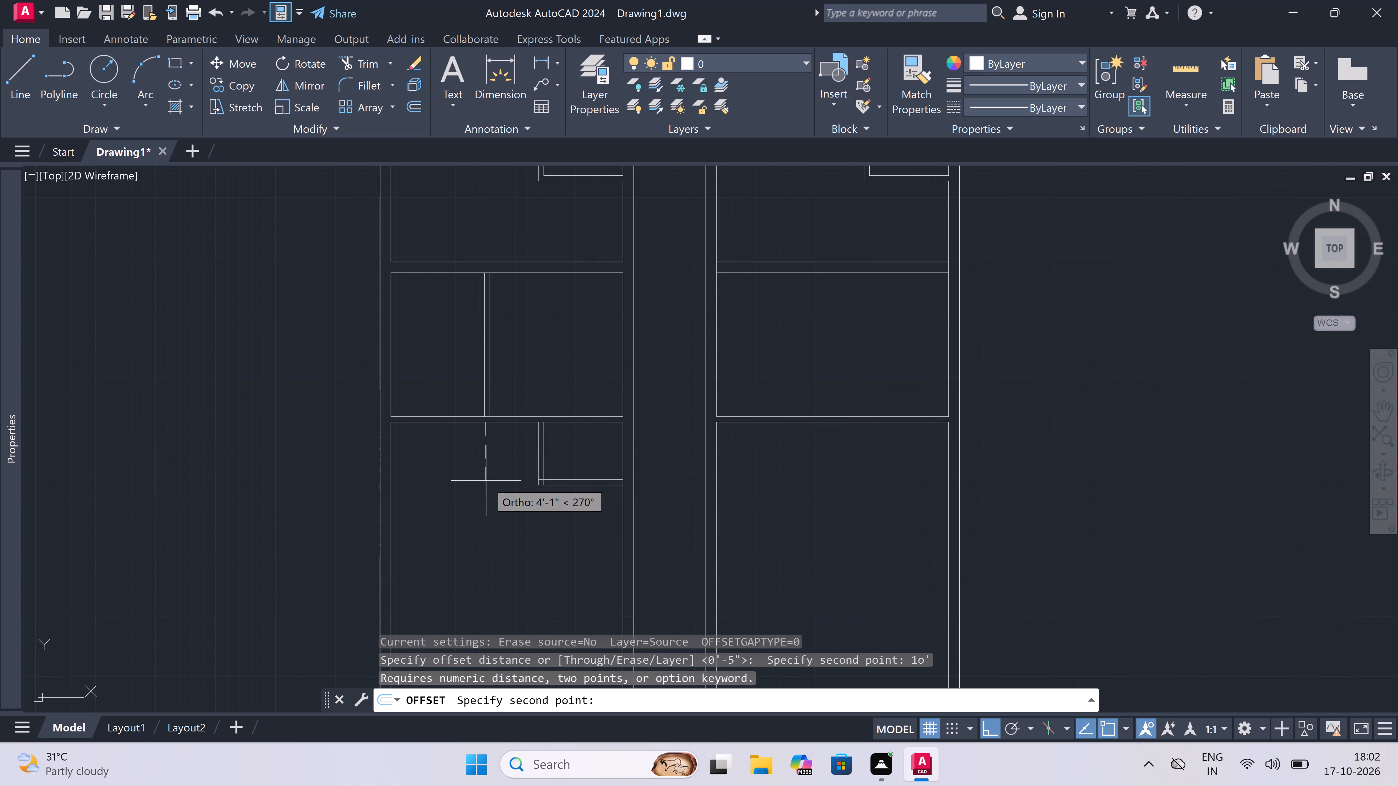
{"action": "key", "text": "1"}
{"action": "type", "text": "0'"}
{"action": "key", "text": "space"}
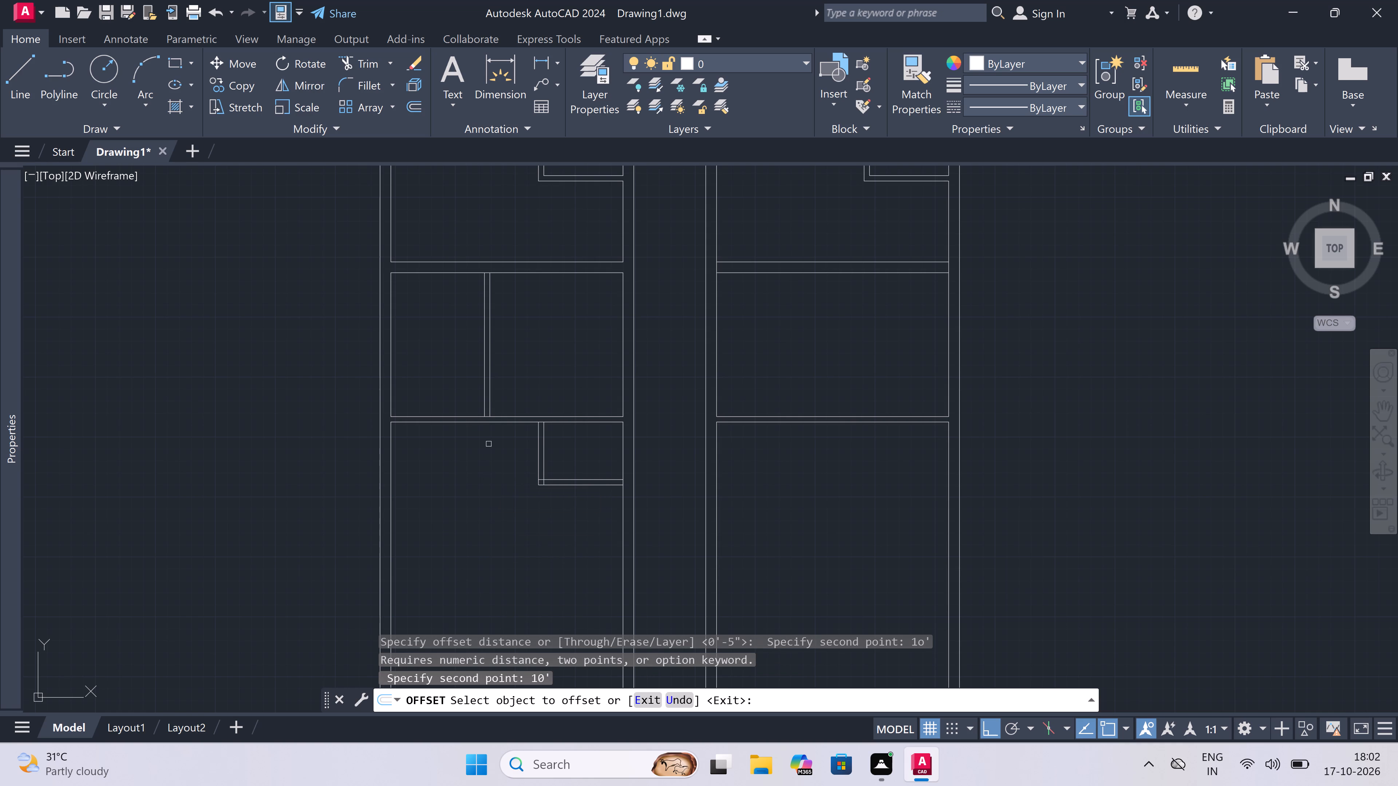
{"action": "left_click_drag", "start_coordinate": [481, 422], "coordinate": [482, 425]}
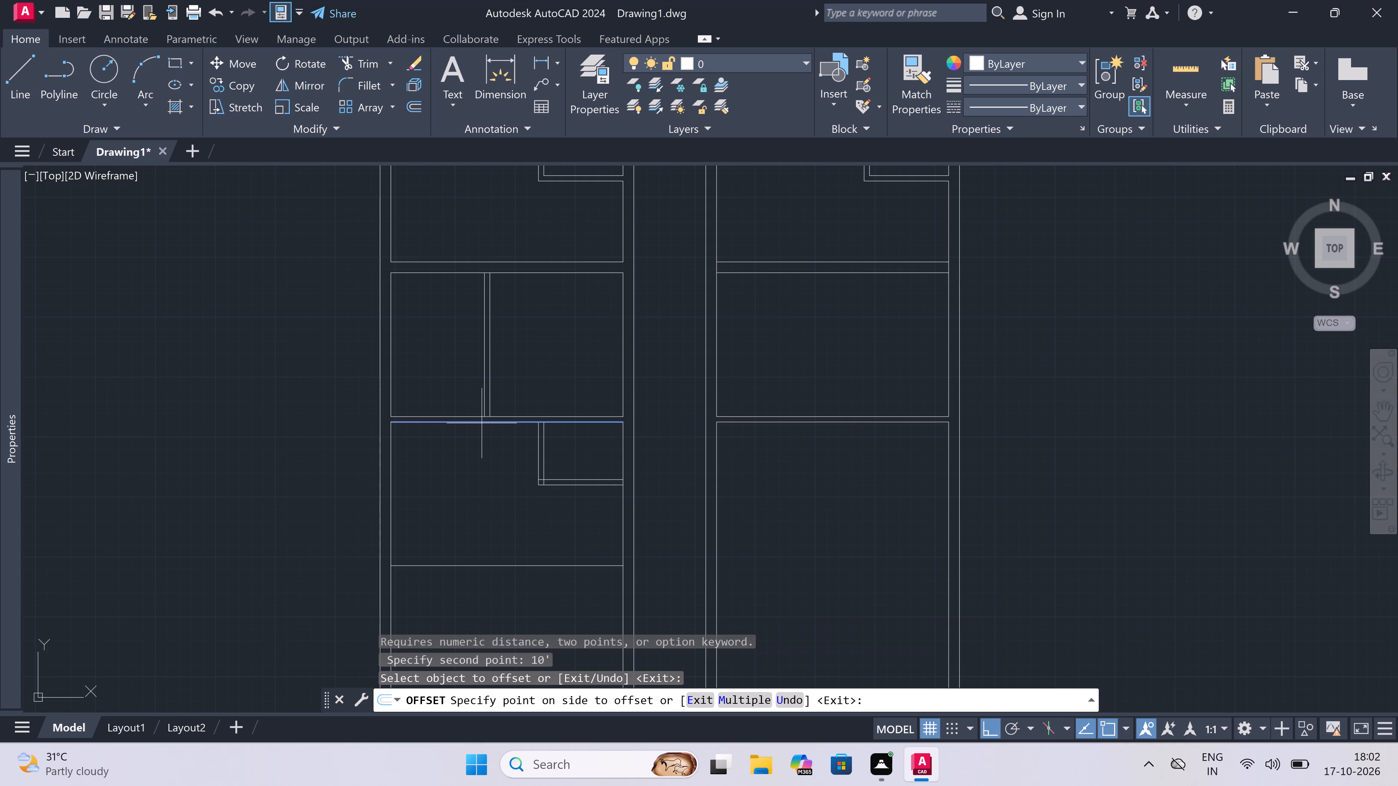
{"action": "left_click", "coordinate": [487, 540]}
{"action": "scroll", "coordinate": [487, 540], "scroll_direction": "down", "scroll_amount": 1}
{"action": "scroll", "coordinate": [479, 572], "scroll_direction": "up", "scroll_amount": 2}
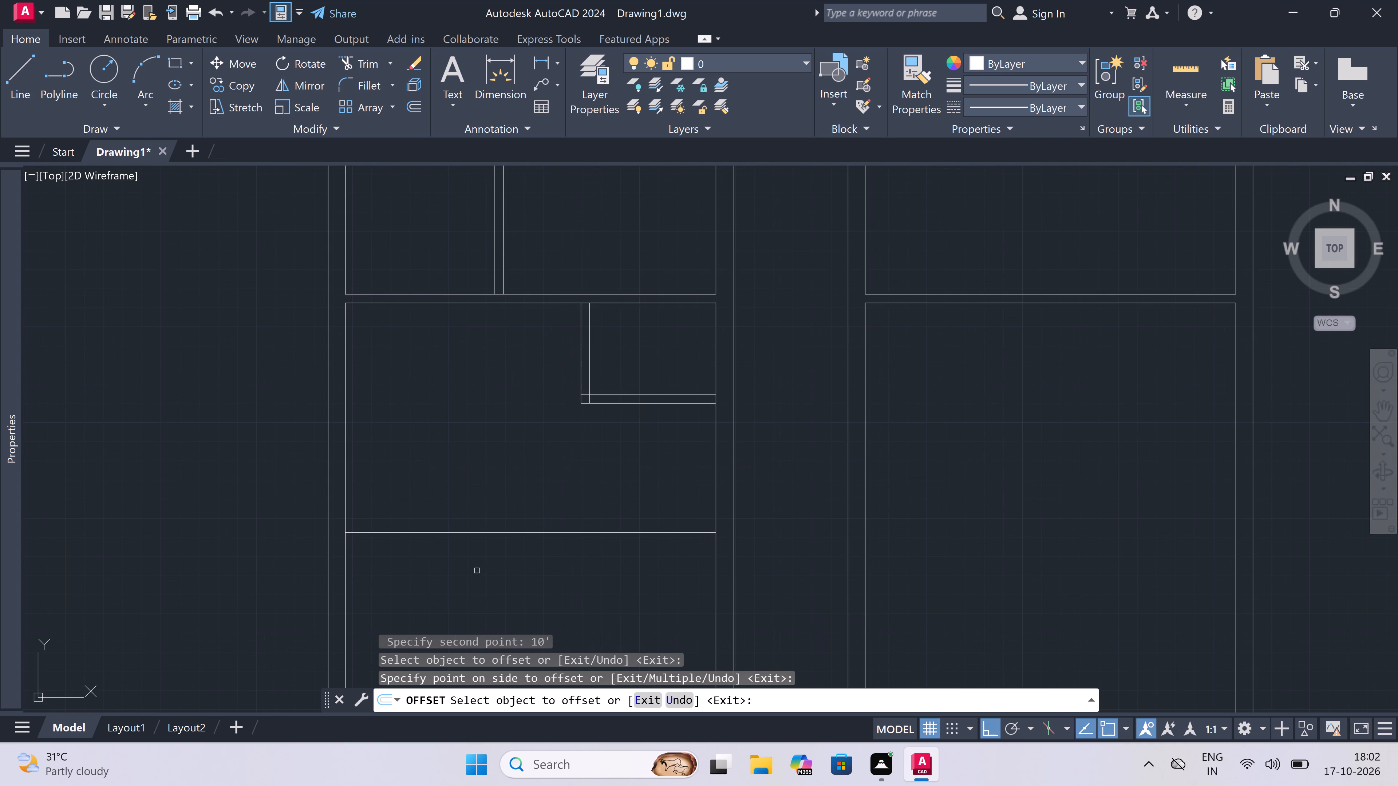
{"action": "key", "text": "Escape"}
Offset the new horizontal line below the small corner room 9" downward to form a cross wall in the first block.
{"action": "key", "text": "space"}
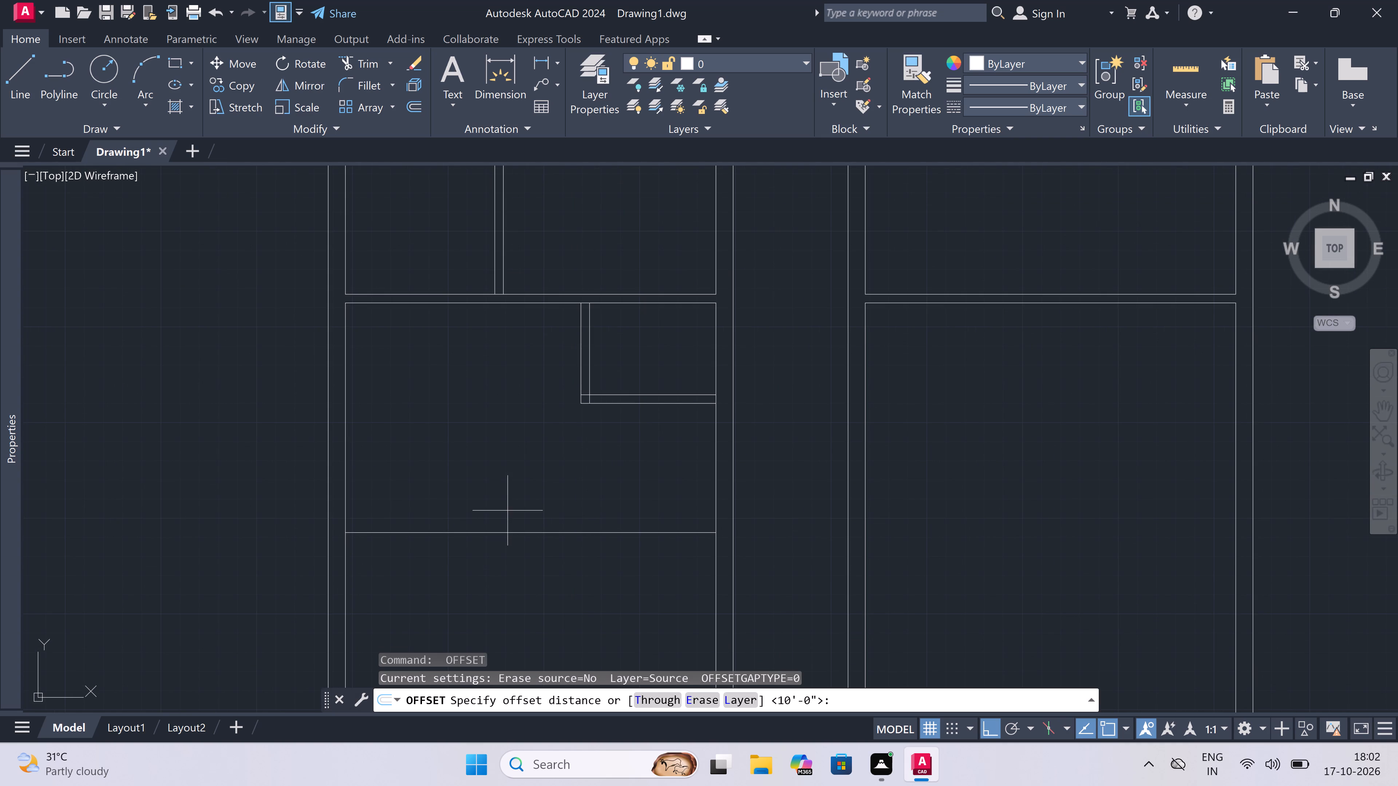
{"action": "left_click_drag", "start_coordinate": [501, 530], "coordinate": [501, 534]}
{"action": "type", "text": "9\""}
{"action": "key", "text": "space"}
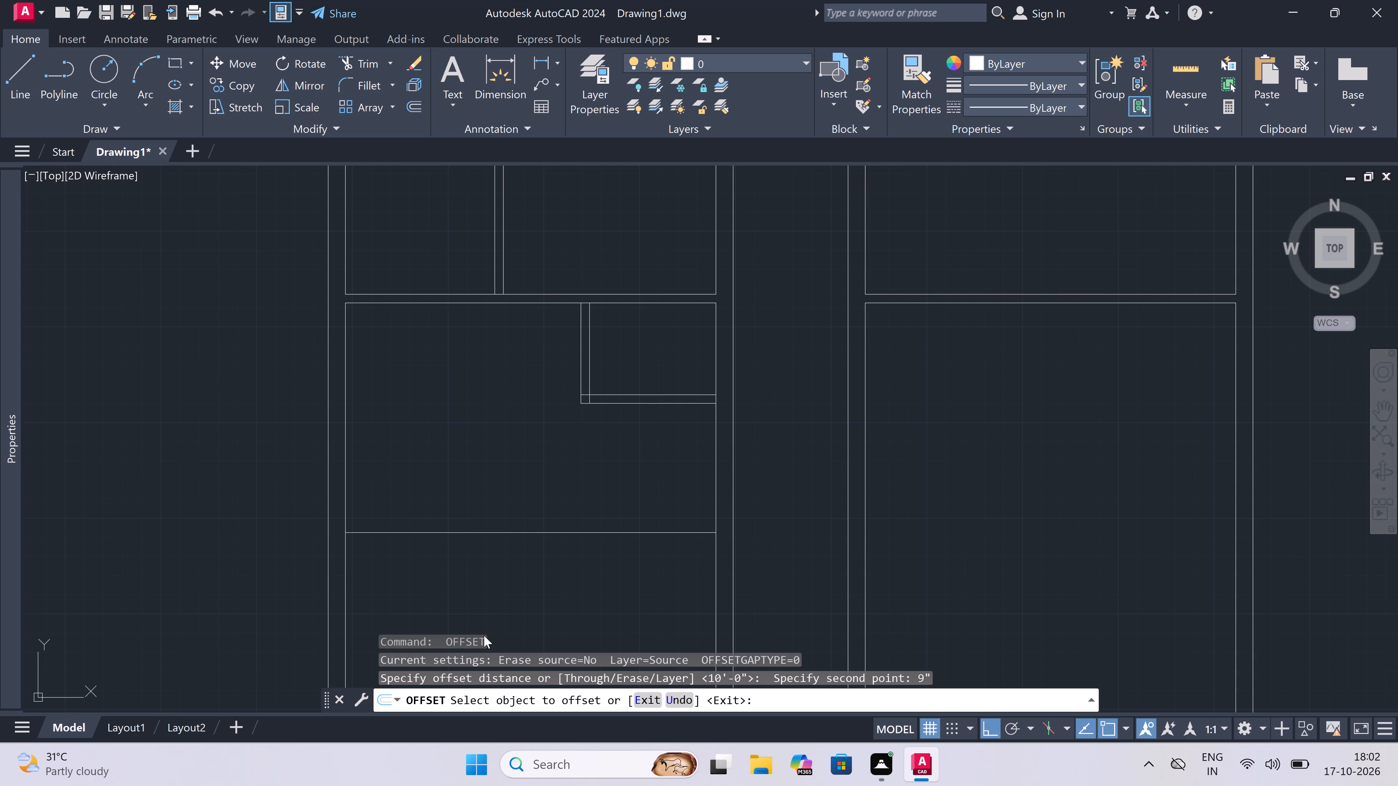
{"action": "left_click", "coordinate": [487, 535]}
{"action": "left_click", "coordinate": [485, 584]}
{"action": "scroll", "coordinate": [559, 493], "scroll_direction": "down", "scroll_amount": 5}
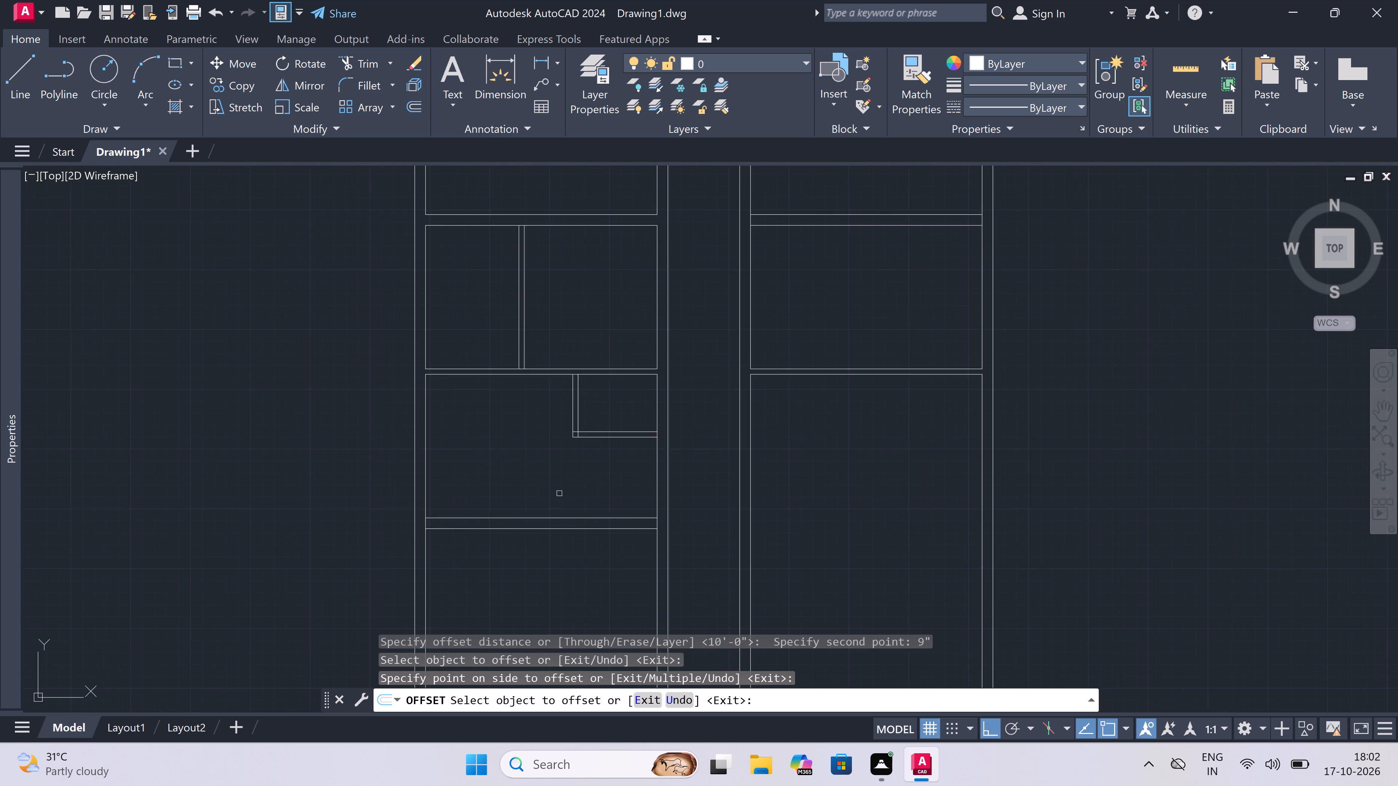
{"action": "scroll", "coordinate": [555, 505], "scroll_direction": "up", "scroll_amount": 4}
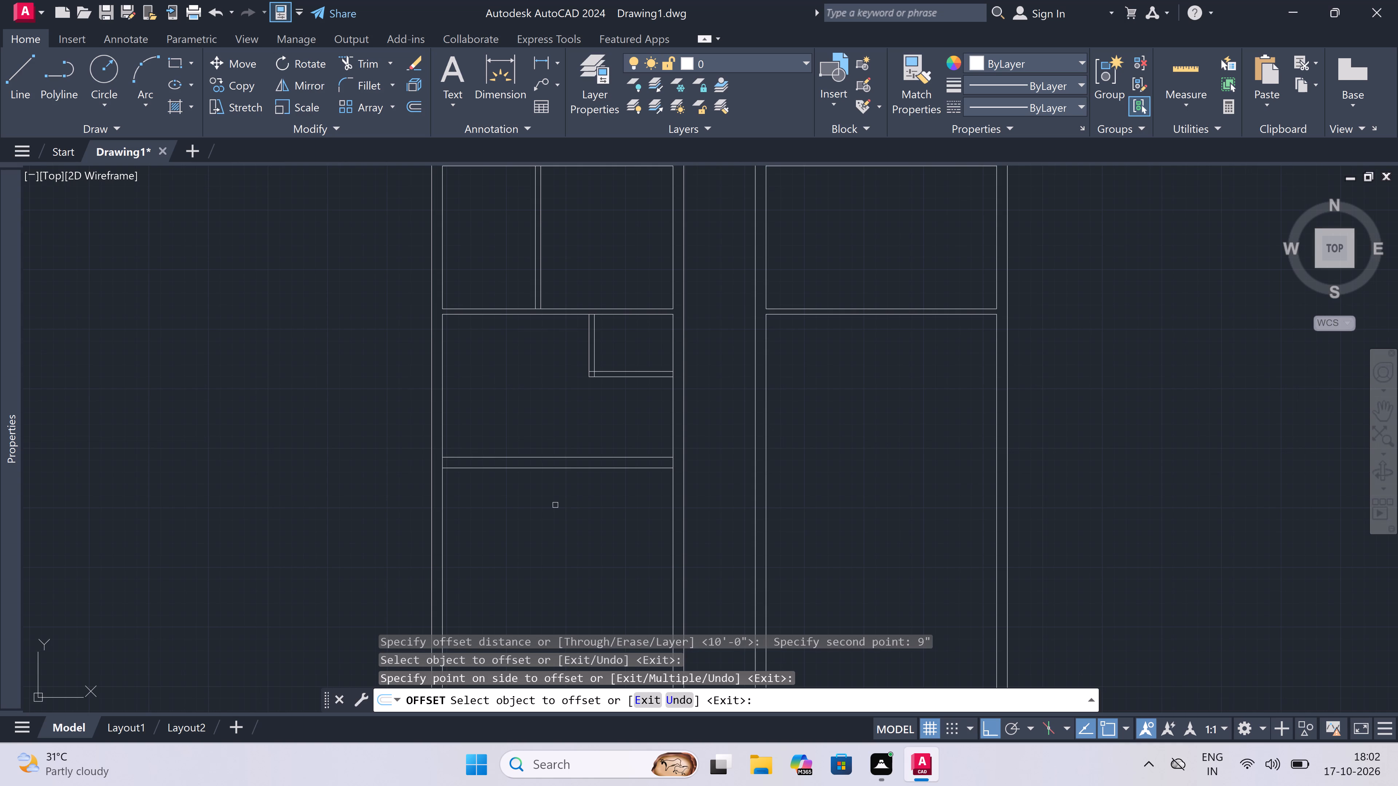
{"action": "key", "text": "Escape"}
Offset the lower line of the first block's new 9" cross wall 10' downward.
{"action": "key", "text": "space"}
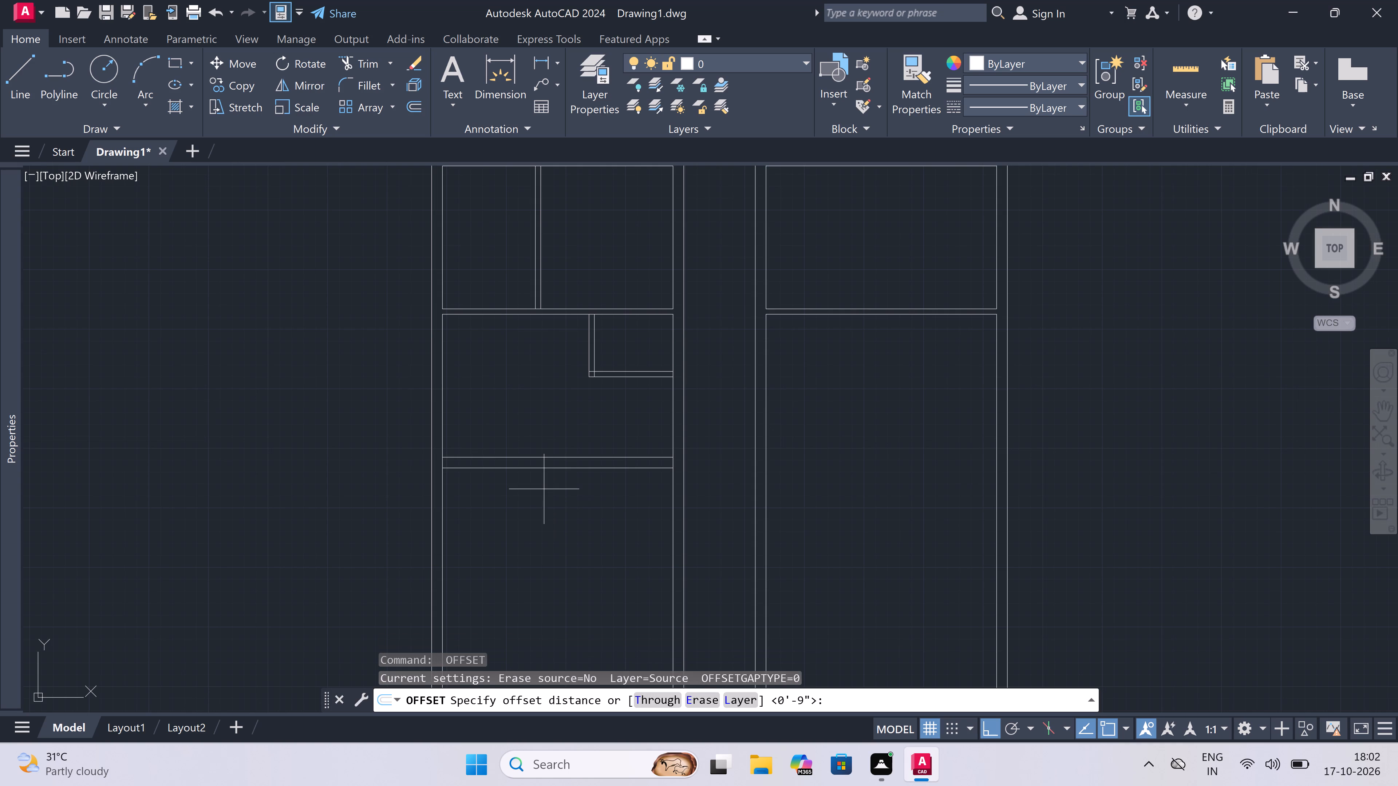
{"action": "left_click", "coordinate": [546, 469]}
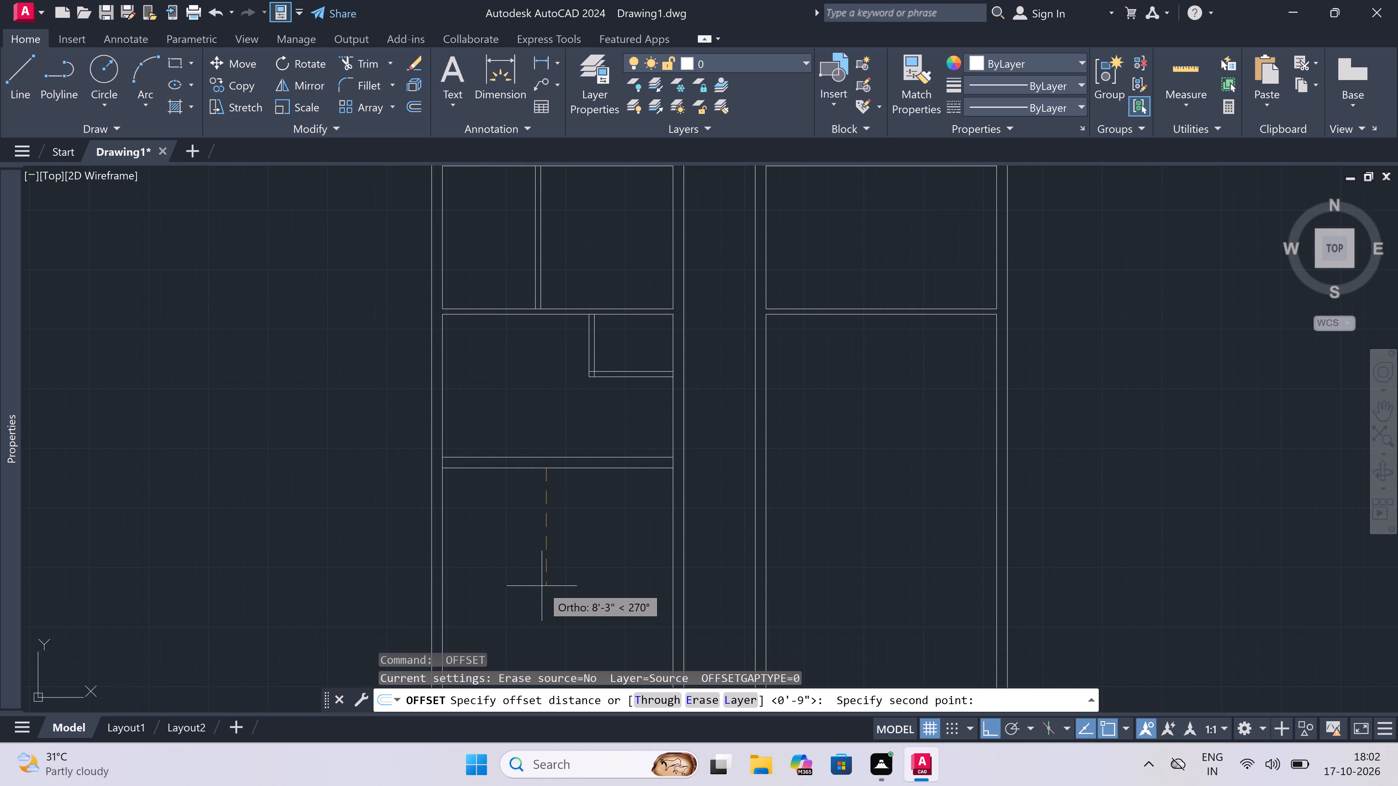
{"action": "type", "text": "10'"}
{"action": "key", "text": "space"}
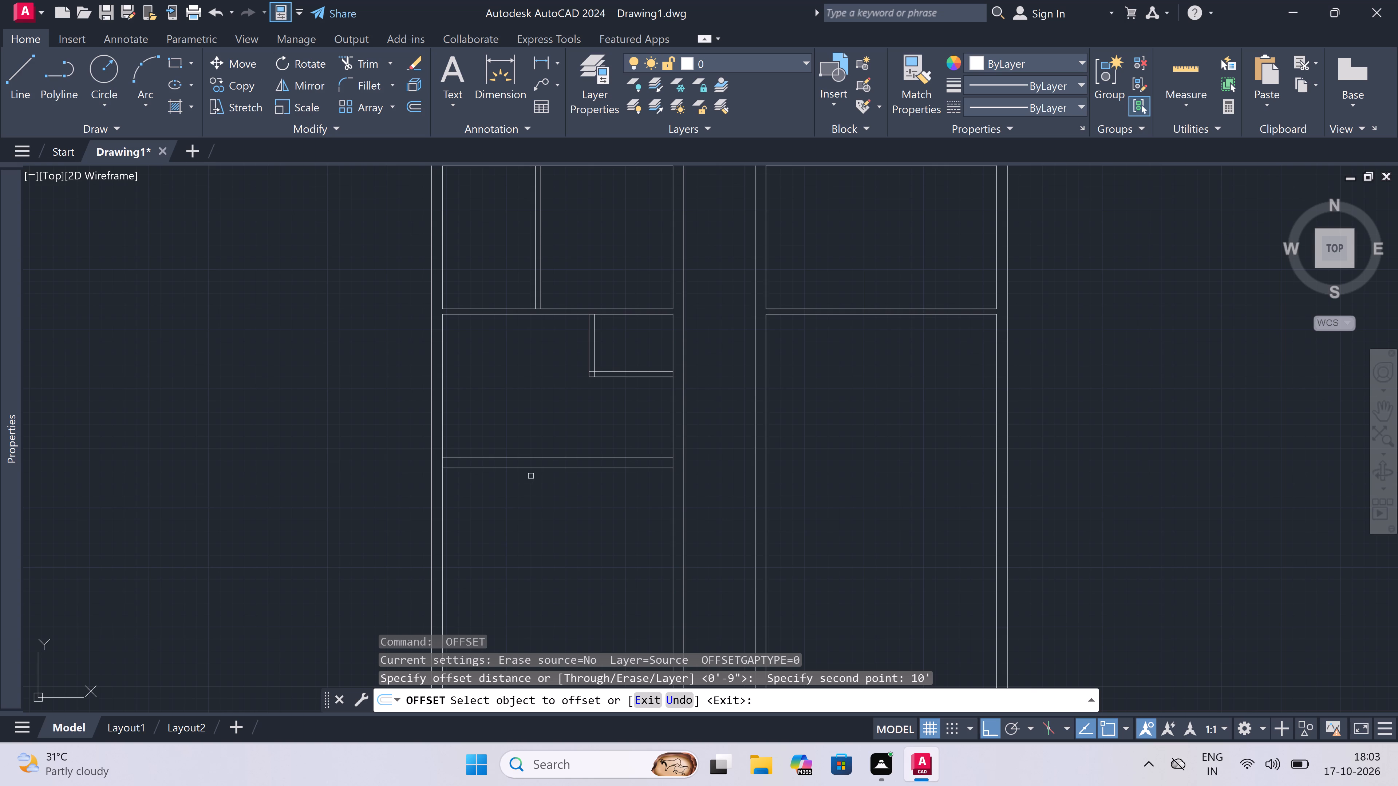
{"action": "left_click_drag", "start_coordinate": [536, 468], "coordinate": [537, 492]}
{"action": "left_click", "coordinate": [546, 543]}
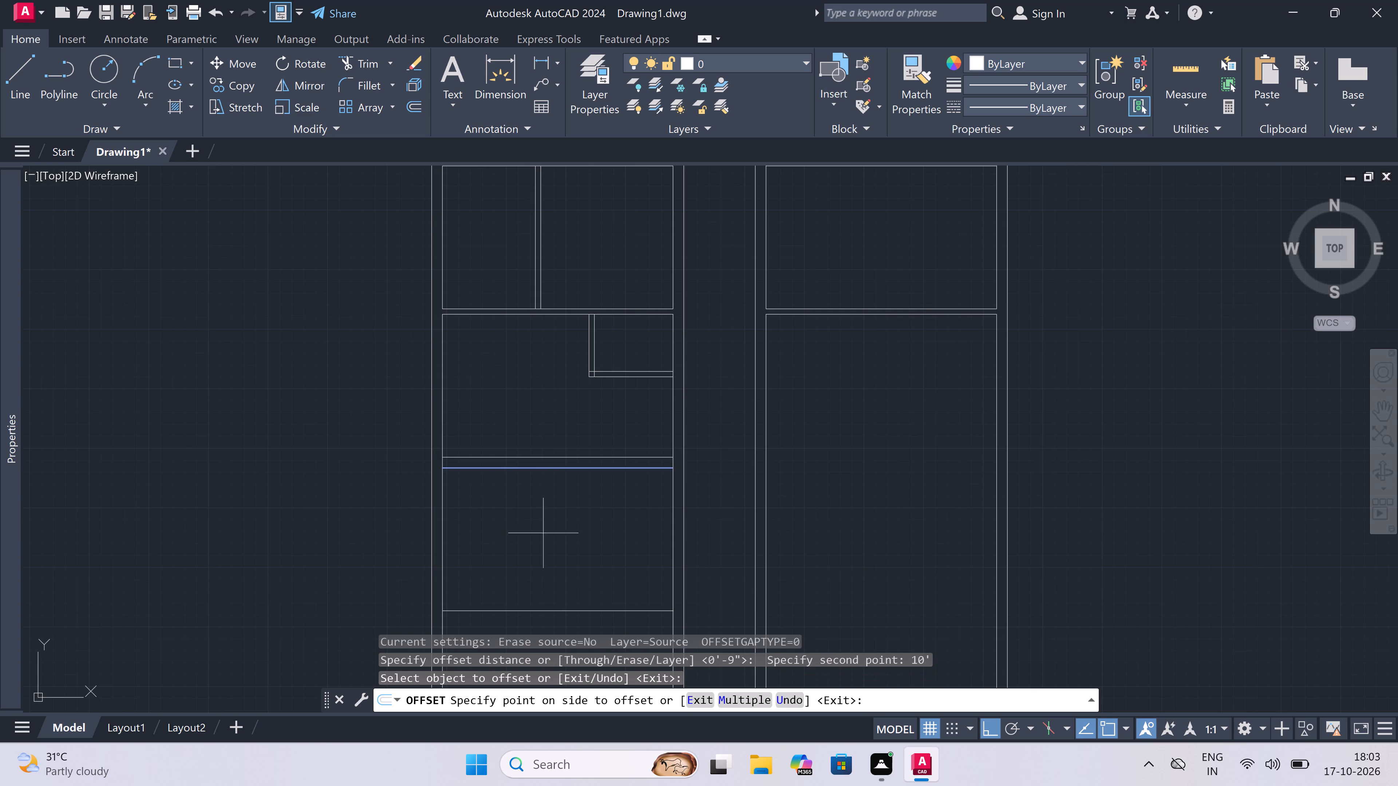
{"action": "scroll", "coordinate": [546, 541], "scroll_direction": "down", "scroll_amount": 3}
{"action": "scroll", "coordinate": [549, 556], "scroll_direction": "up", "scroll_amount": 4}
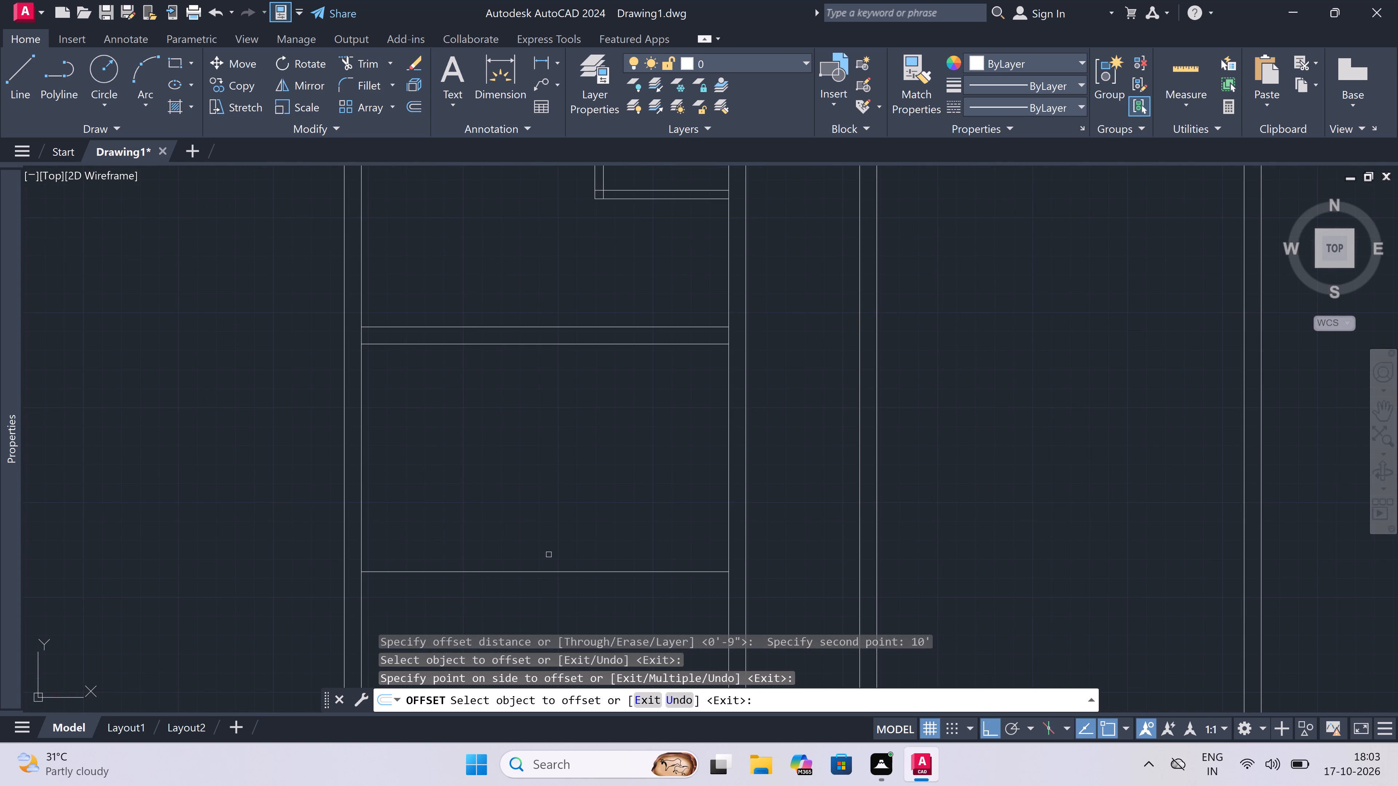
{"action": "key", "text": "Escape"}
Offset the lowest new horizontal line in the first block 4.5" downward to form a partition.
{"action": "key", "text": "space"}
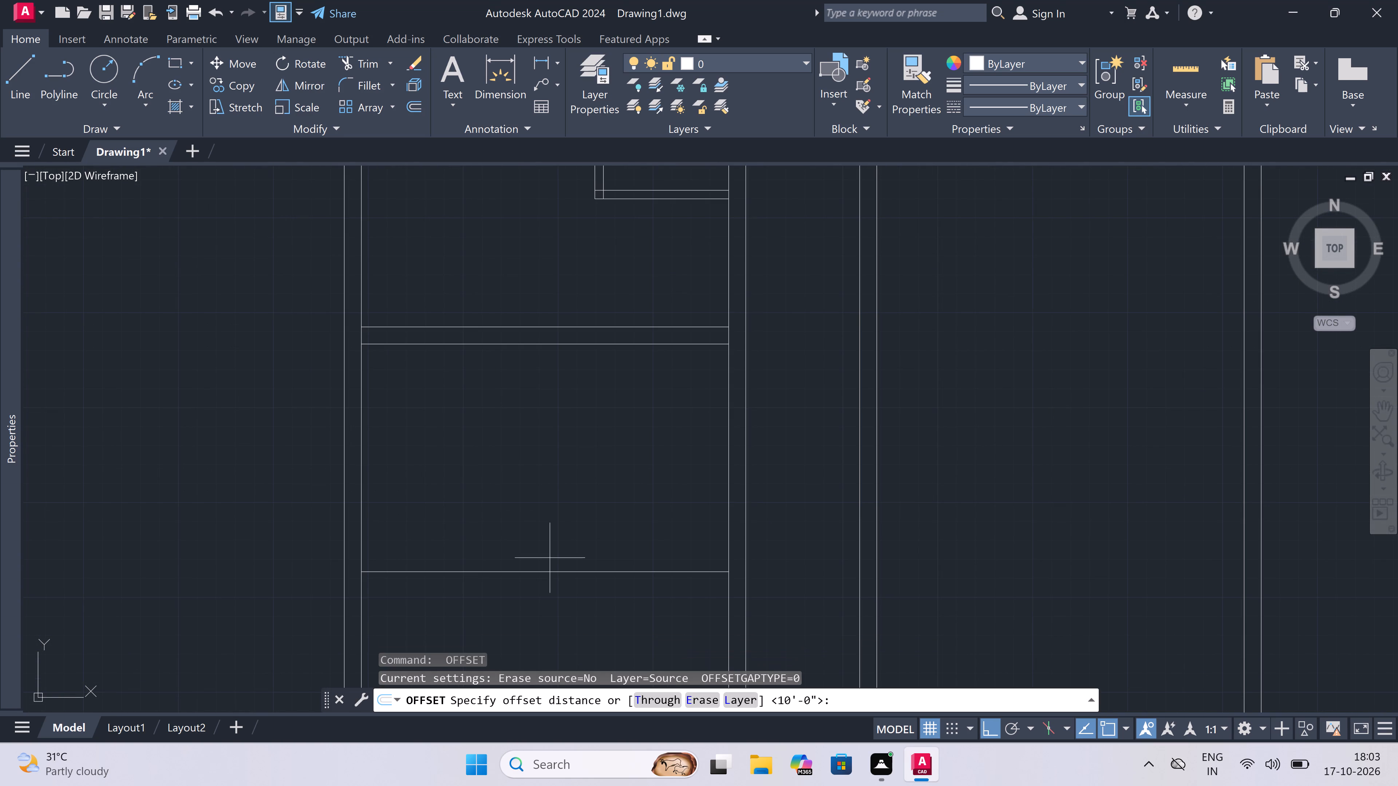
{"action": "left_click", "coordinate": [544, 568]}
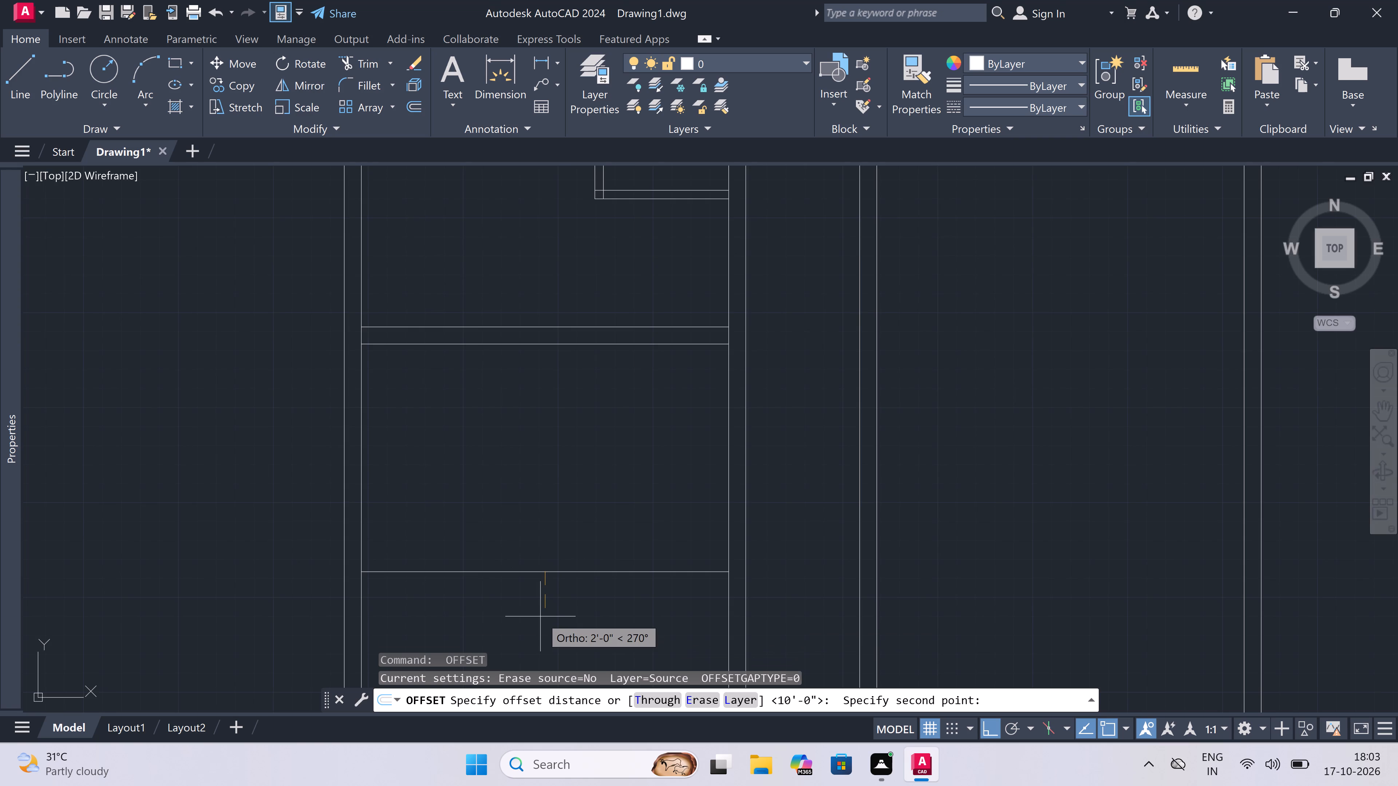
{"action": "key", "text": "4"}
{"action": "type", "text": ".5"}
{"action": "type", "text": "\""}
{"action": "key", "text": "space"}
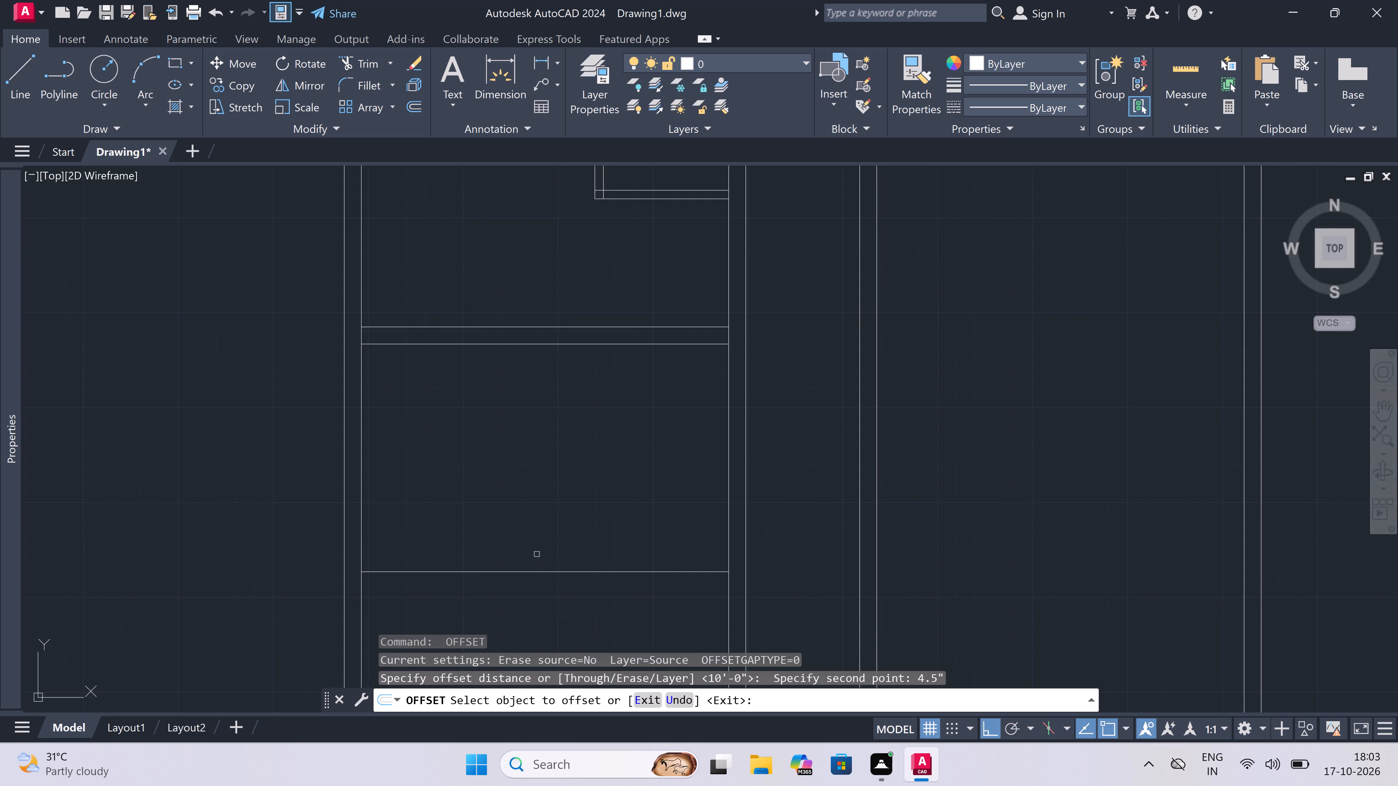
{"action": "left_click_drag", "start_coordinate": [532, 572], "coordinate": [532, 584]}
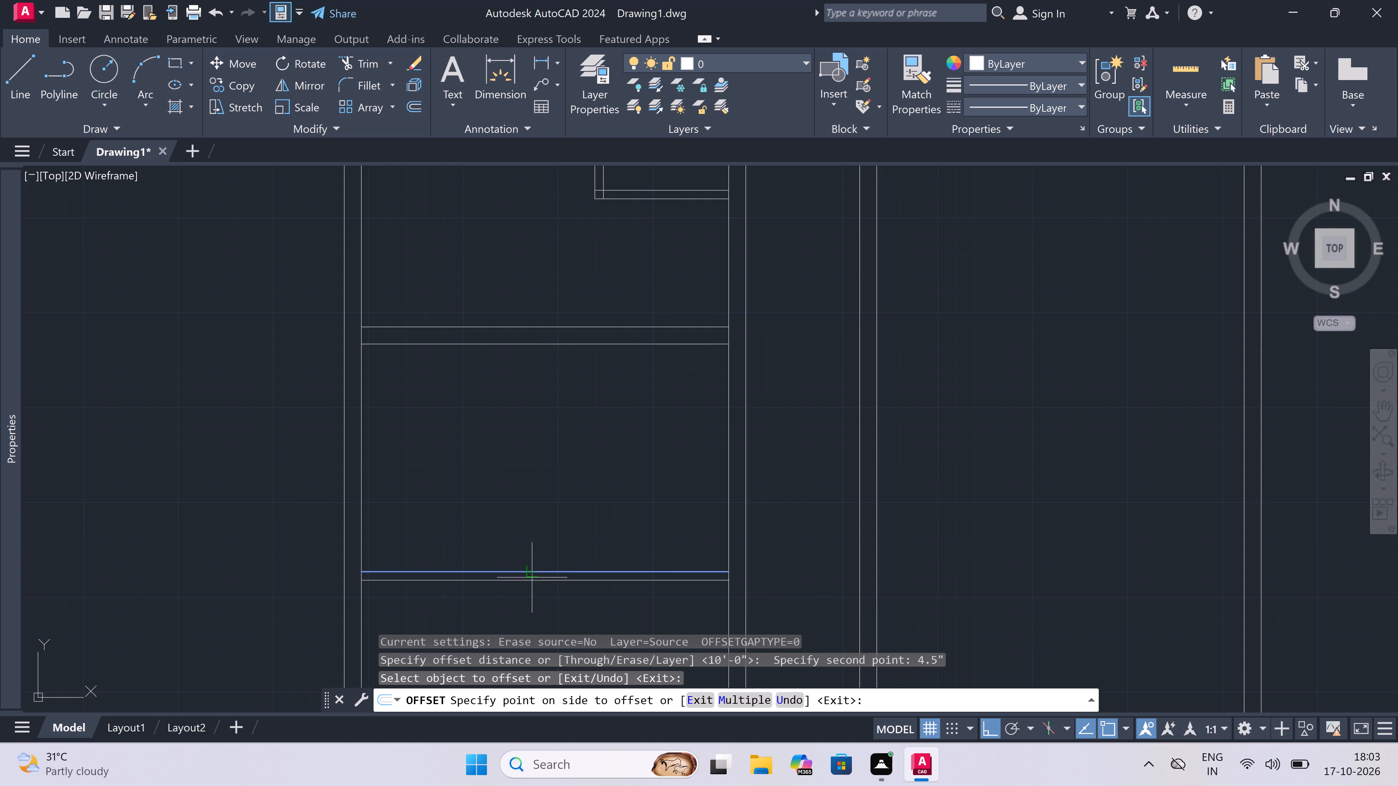
{"action": "left_click", "coordinate": [531, 610]}
{"action": "key", "text": "Escape"}
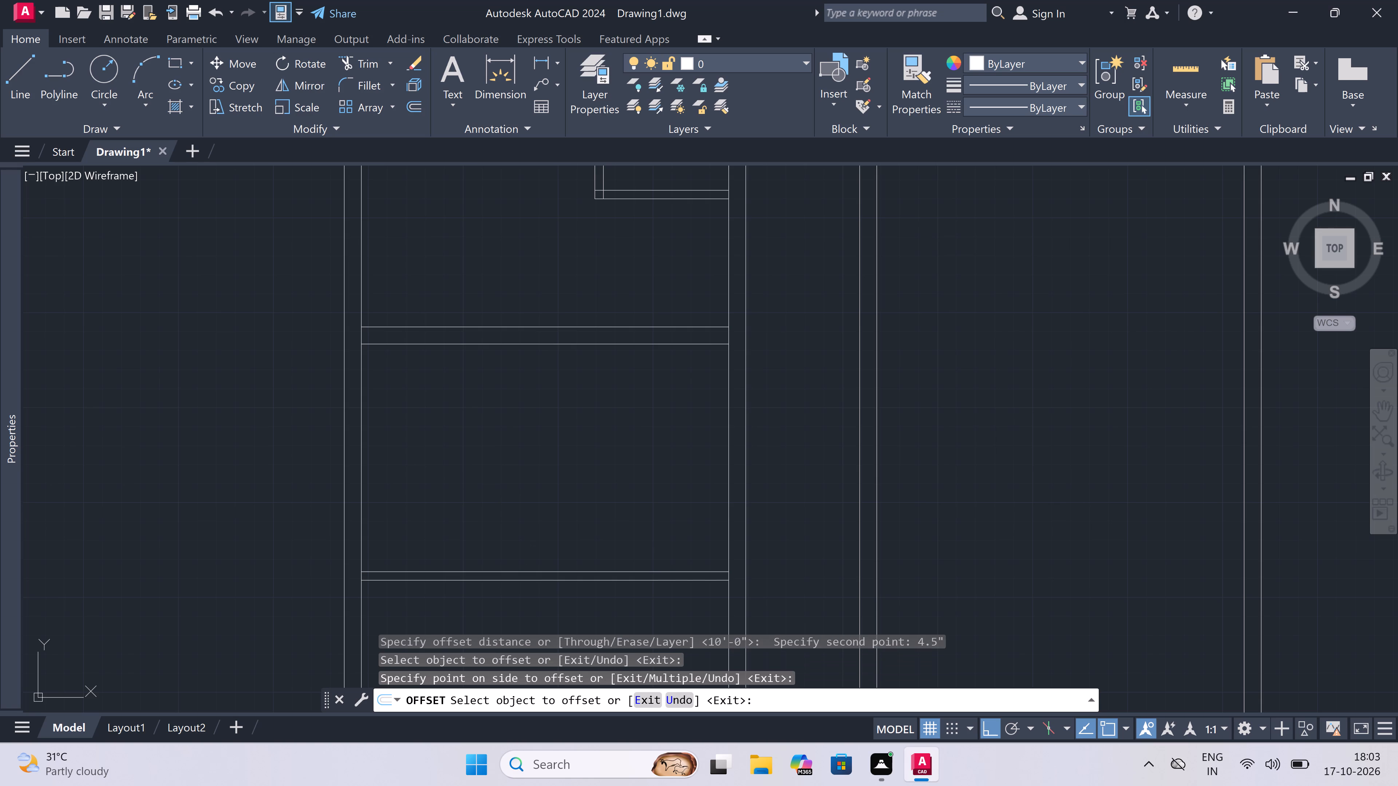
Trim the inner side-wall lines between the two lines of the first block's lower 9" cross wall.
{"action": "type", "text": "tr"}
{"action": "key", "text": "space"}
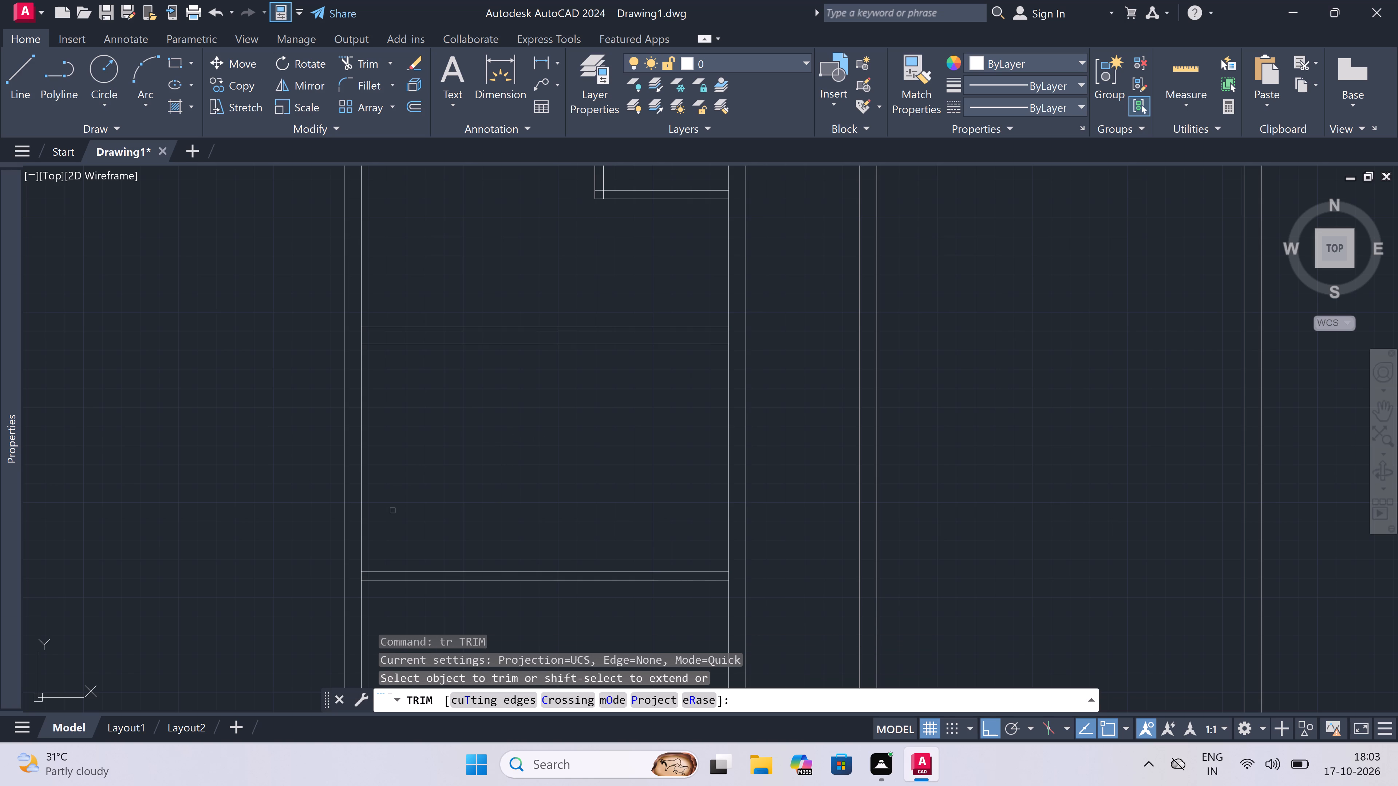
{"action": "scroll", "coordinate": [392, 511], "scroll_direction": "down", "scroll_amount": 2}
{"action": "scroll", "coordinate": [386, 432], "scroll_direction": "up", "scroll_amount": 2}
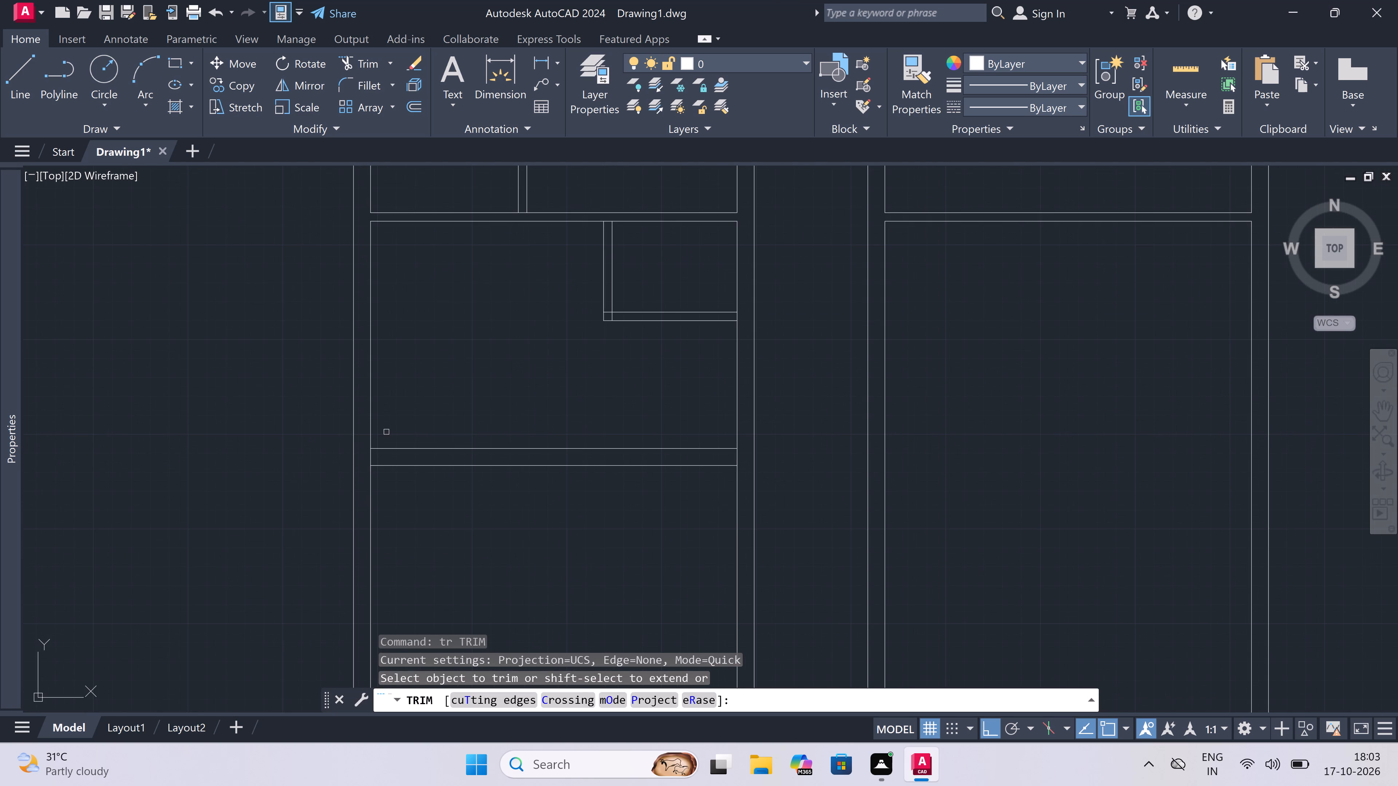
{"action": "left_click", "coordinate": [367, 454]}
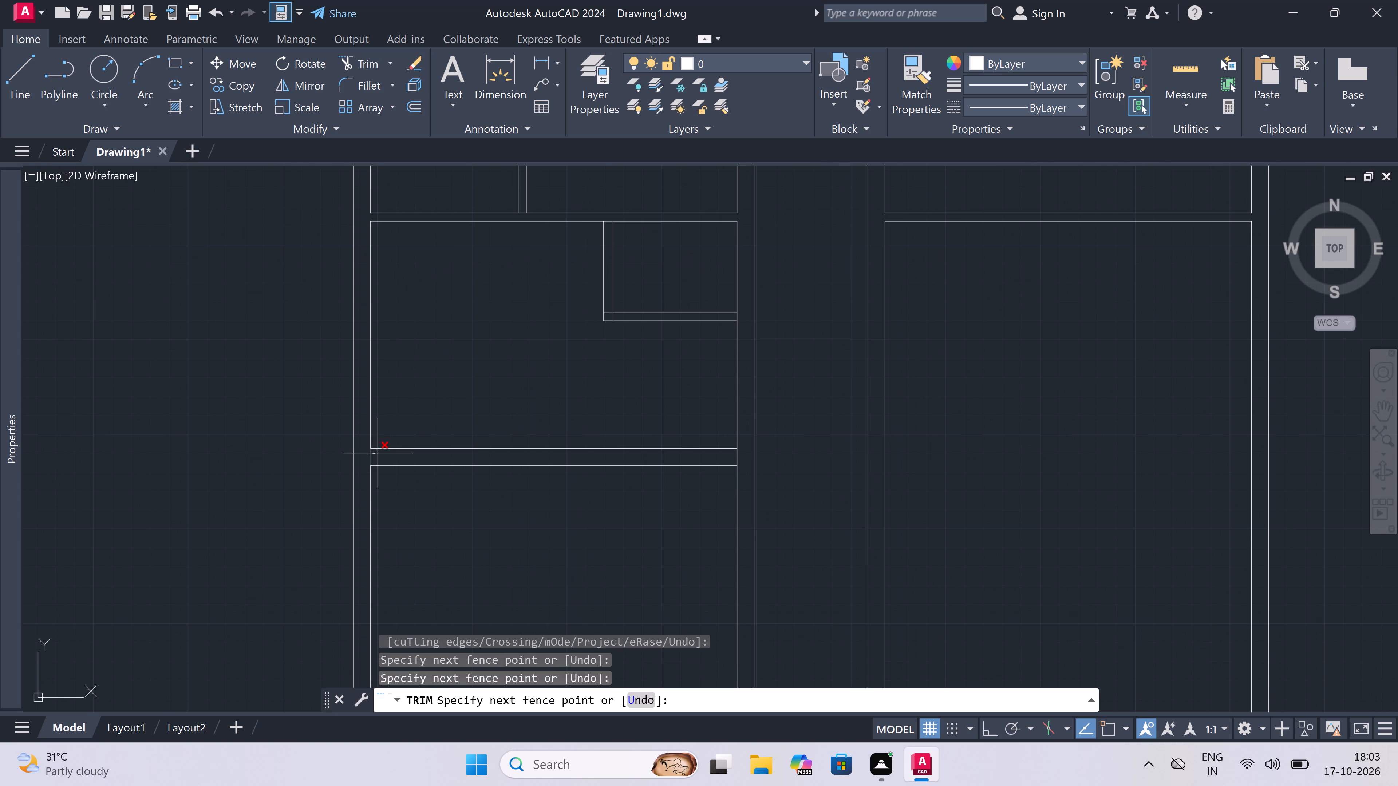
{"action": "left_click", "coordinate": [746, 454]}
Trim the inner side-wall lines at both ends of the first block's lowest 4.5" horizontal partition.
{"action": "scroll", "coordinate": [680, 404], "scroll_direction": "down", "scroll_amount": 3}
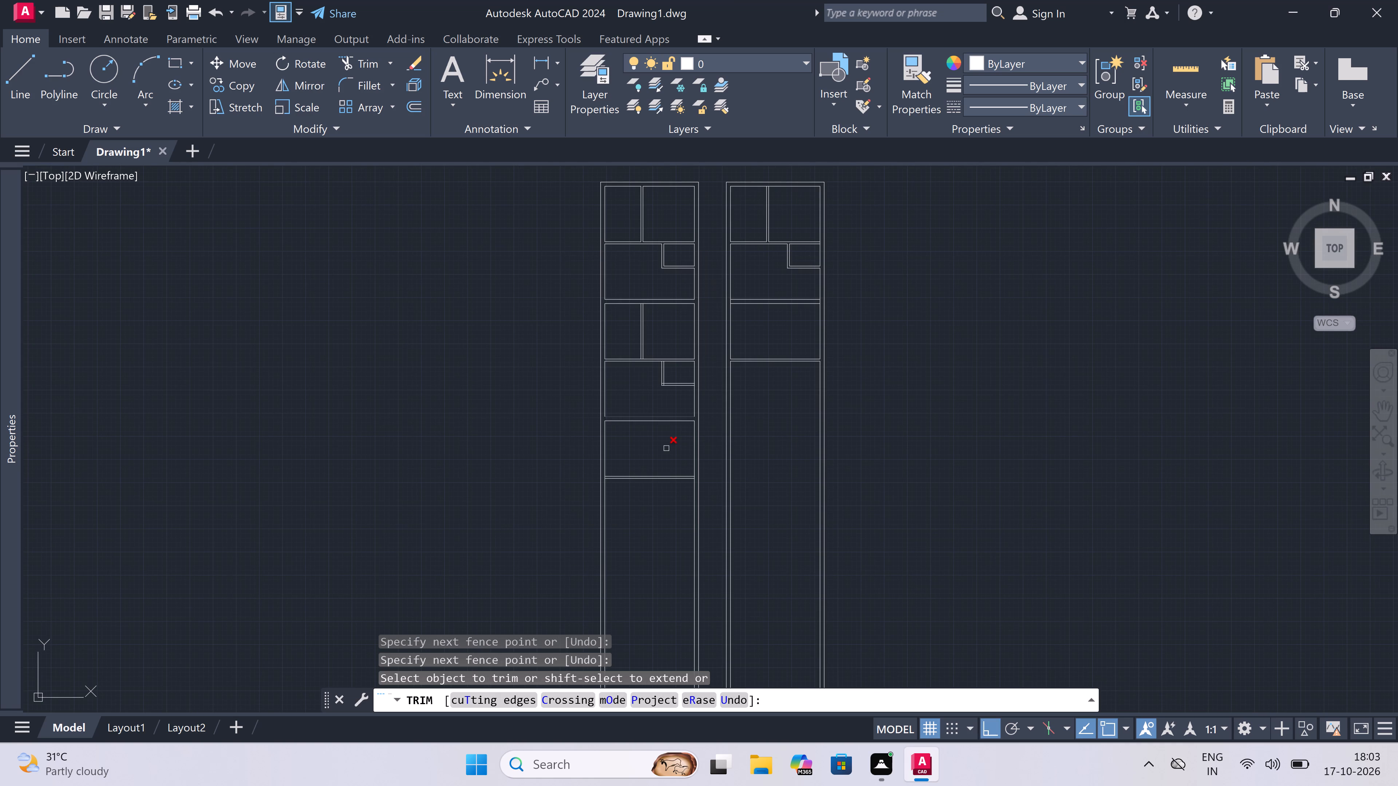
{"action": "scroll", "coordinate": [688, 475], "scroll_direction": "up", "scroll_amount": 3}
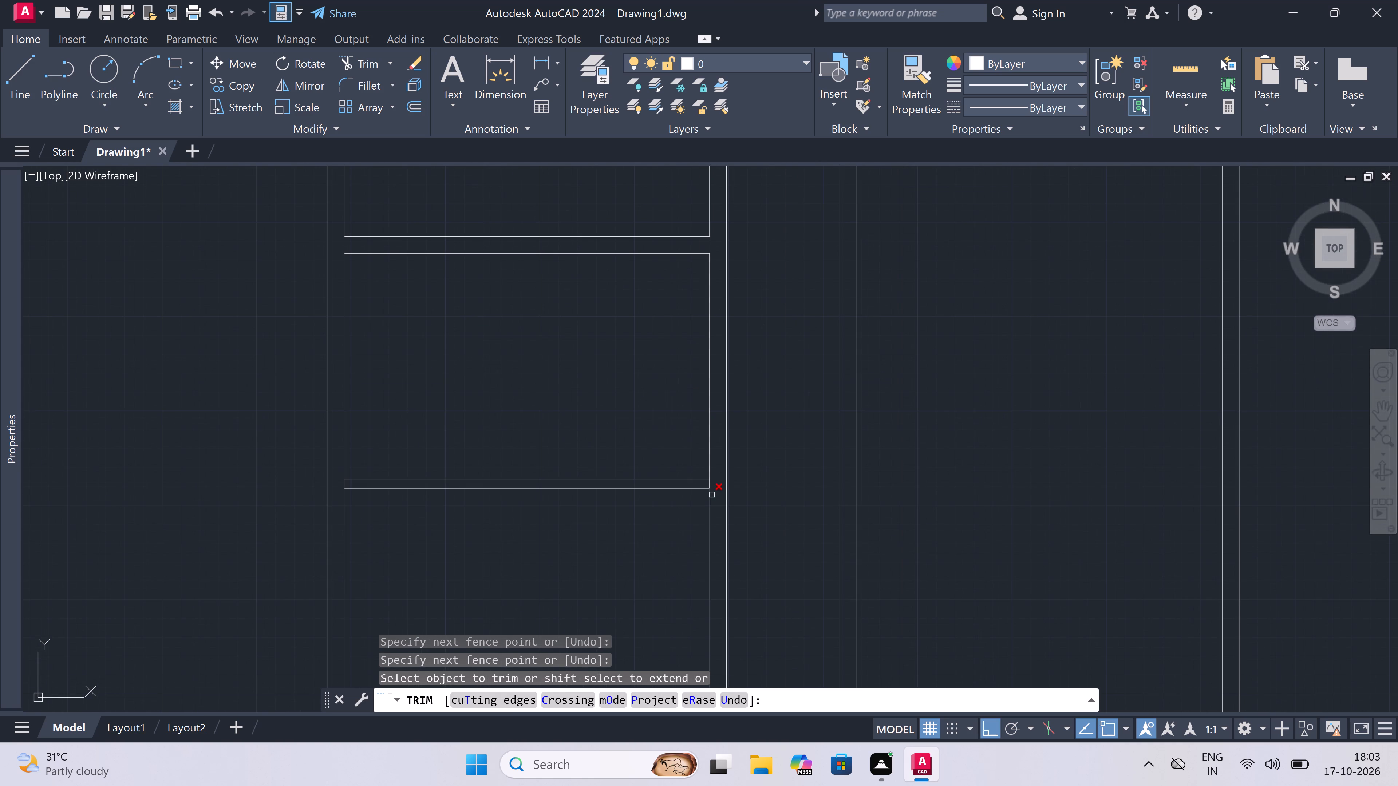
{"action": "scroll", "coordinate": [698, 487], "scroll_direction": "up", "scroll_amount": 4}
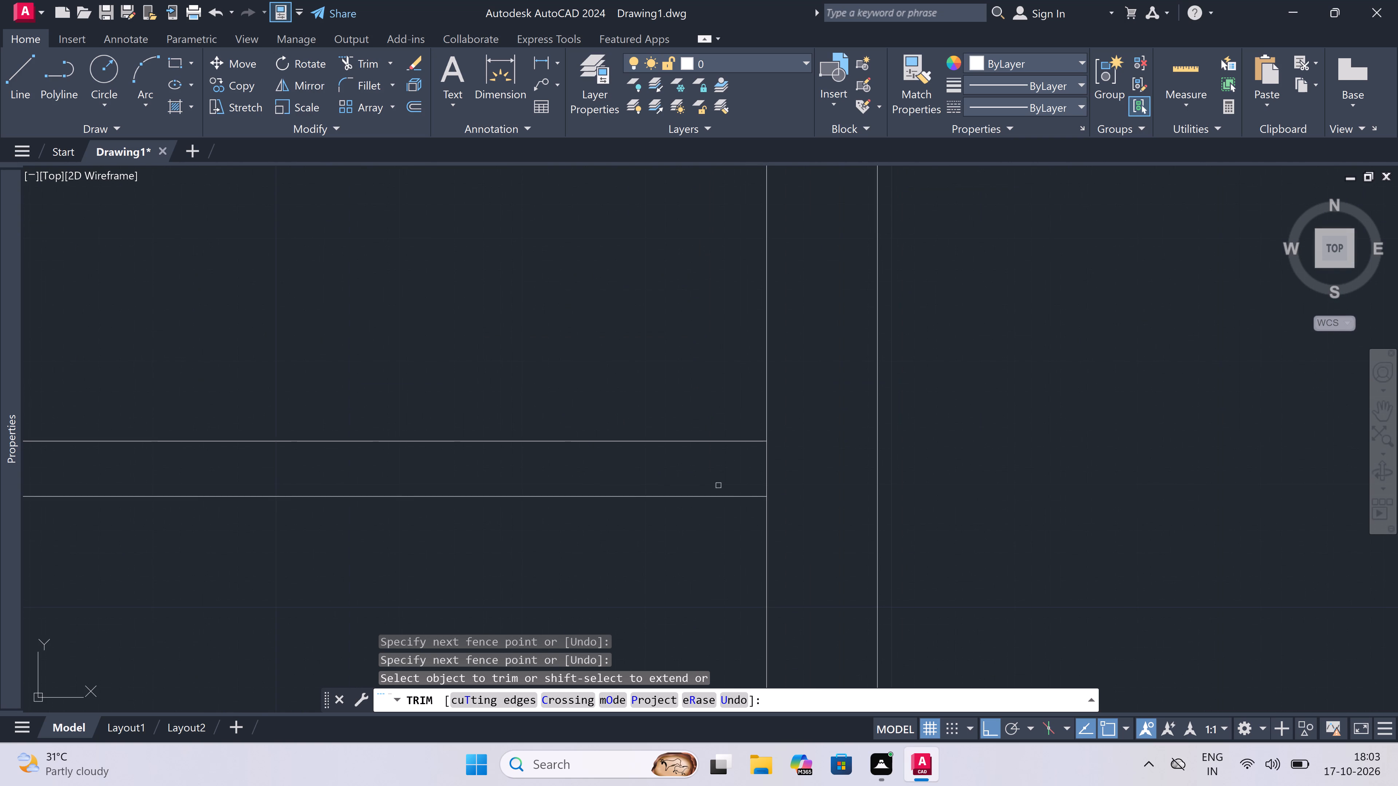
{"action": "double_click", "coordinate": [759, 483]}
{"action": "left_click", "coordinate": [797, 459]}
{"action": "scroll", "coordinate": [797, 460], "scroll_direction": "down", "scroll_amount": 4}
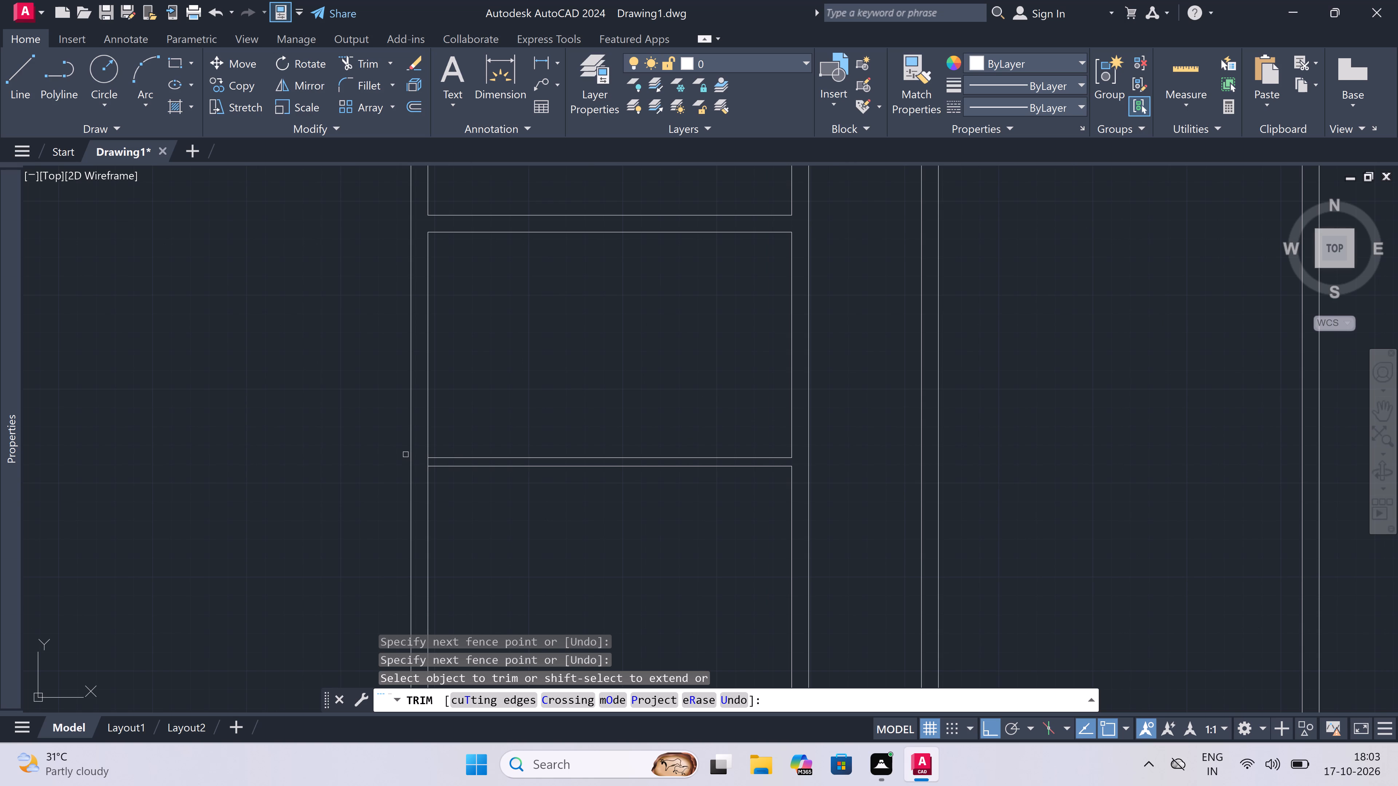
{"action": "scroll", "coordinate": [406, 454], "scroll_direction": "up", "scroll_amount": 1}
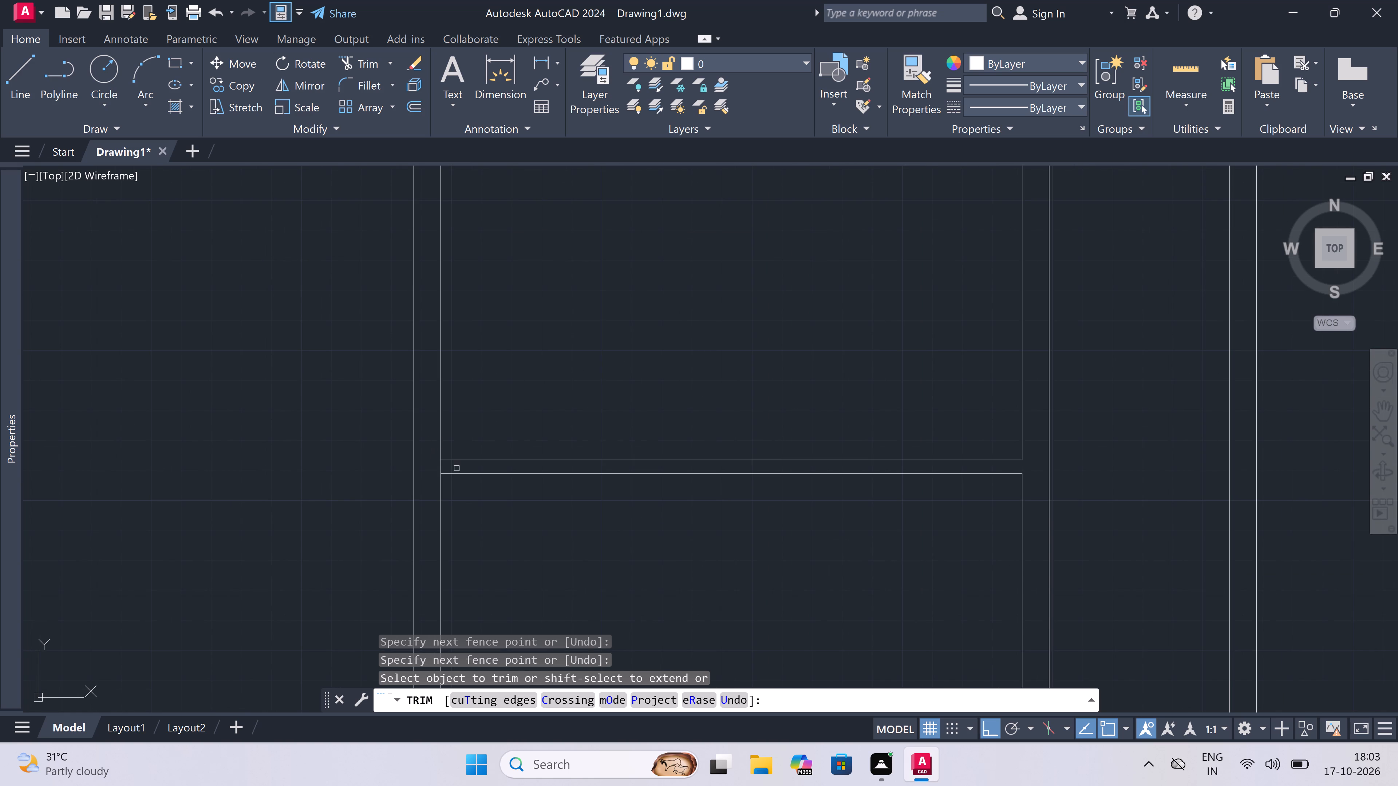
{"action": "scroll", "coordinate": [445, 470], "scroll_direction": "up", "scroll_amount": 3}
{"action": "left_click", "coordinate": [446, 469]}
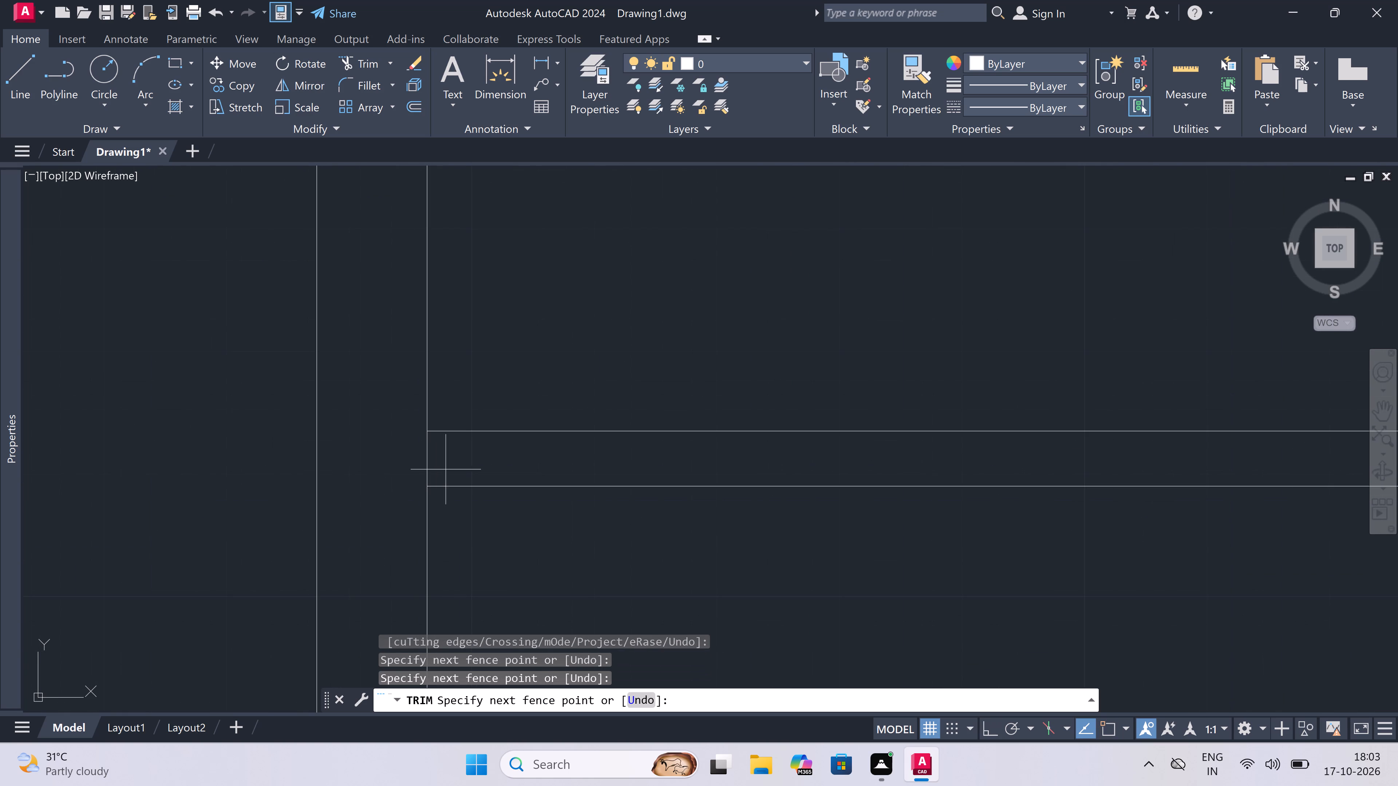
{"action": "left_click", "coordinate": [385, 453]}
{"action": "scroll", "coordinate": [385, 453], "scroll_direction": "down", "scroll_amount": 4}
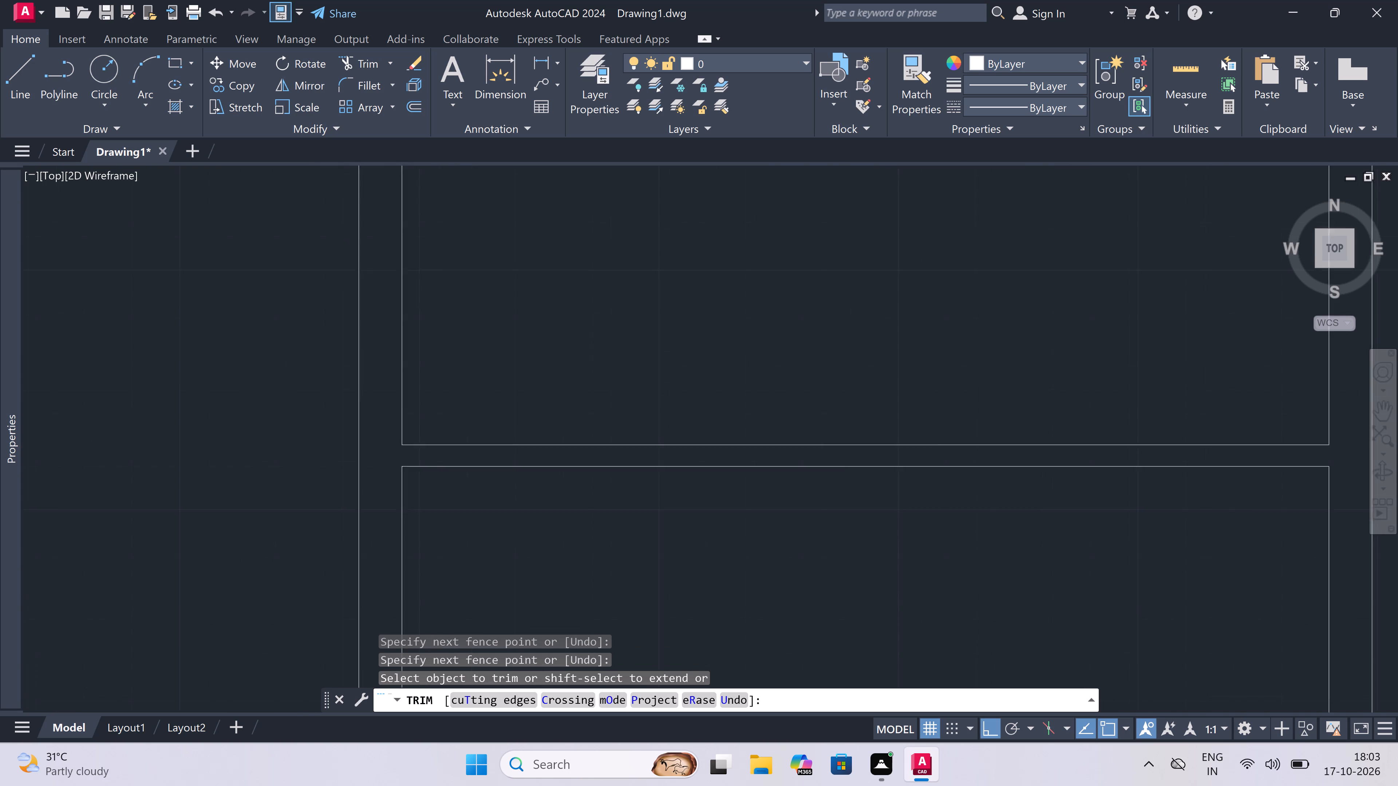
{"action": "scroll", "coordinate": [433, 472], "scroll_direction": "down", "scroll_amount": 2}
{"action": "scroll", "coordinate": [487, 490], "scroll_direction": "up", "scroll_amount": 2}
{"action": "scroll", "coordinate": [487, 490], "scroll_direction": "down", "scroll_amount": 1}
{"action": "key", "text": "Escape"}
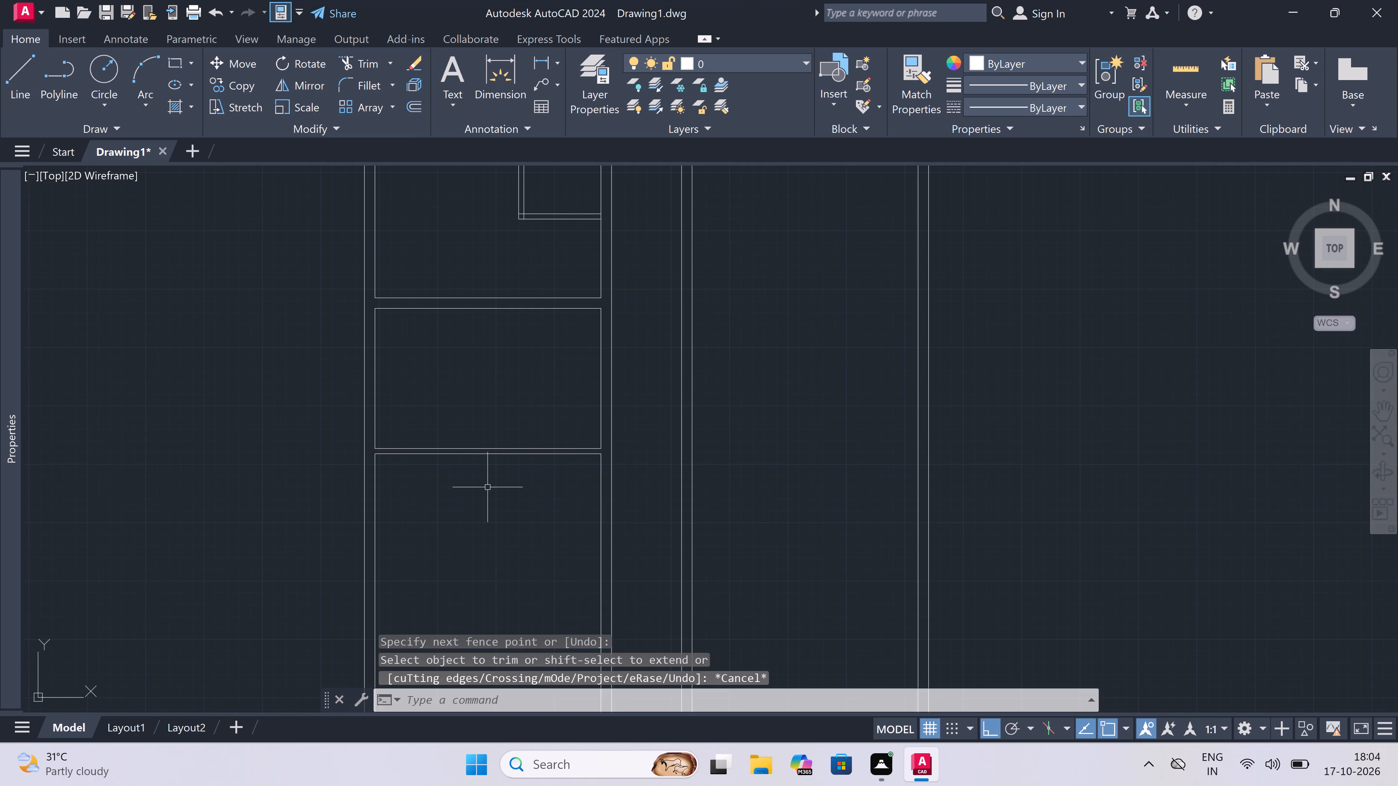
Offset the first block's right inner wall line 5'6" inward, below the lowest horizontal partition.
{"action": "type", "text": "o"}
{"action": "key", "text": "space"}
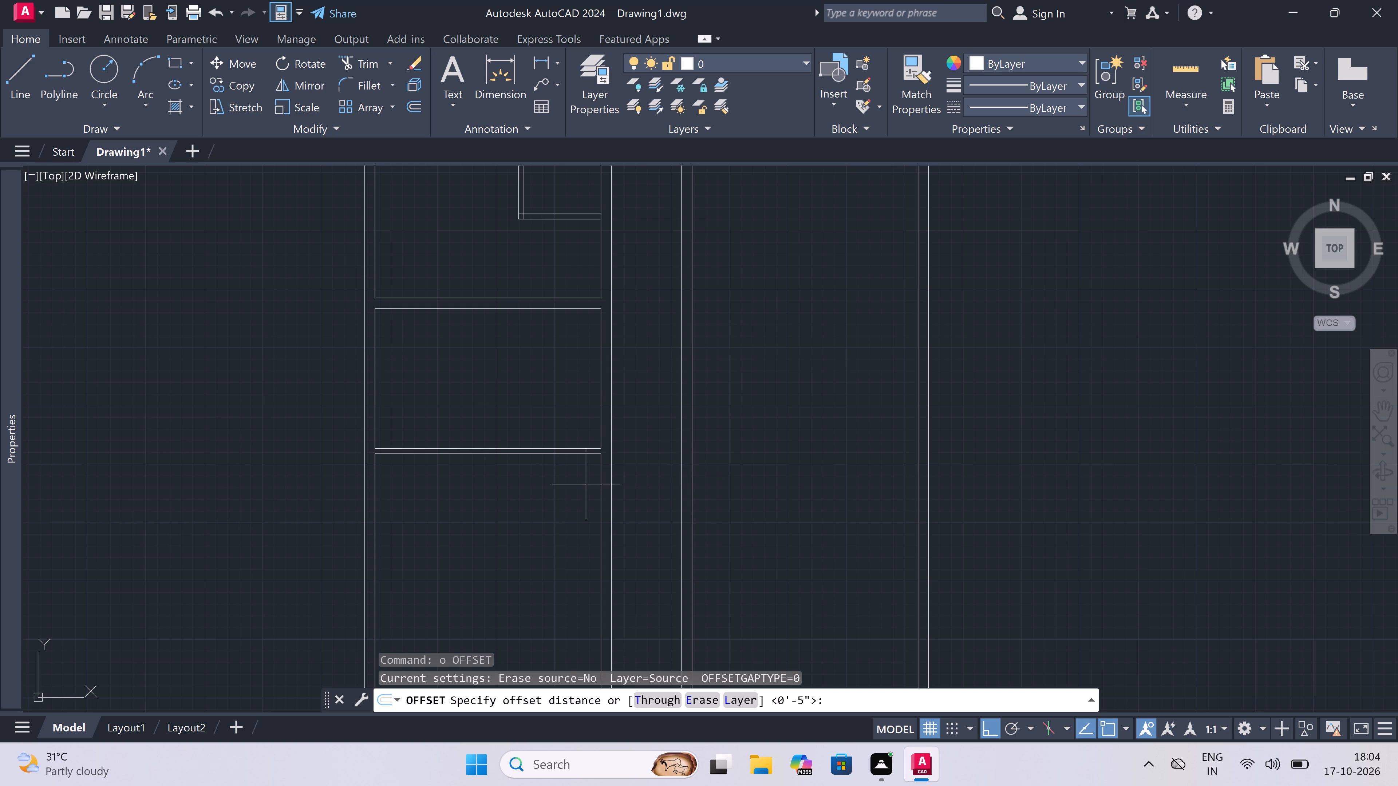
{"action": "left_click", "coordinate": [597, 489]}
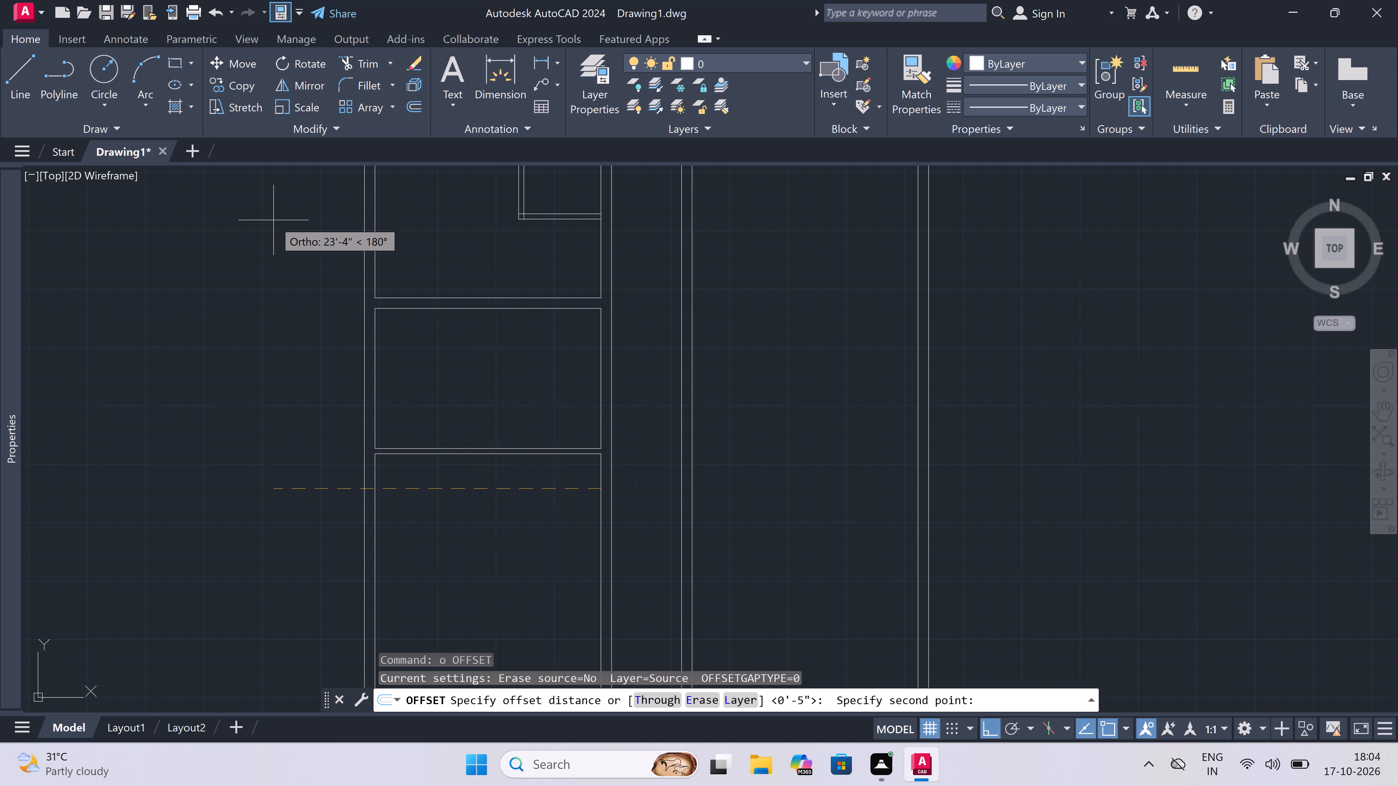
{"action": "type", "text": "5'6"}
{"action": "type", "text": "\""}
{"action": "key", "text": "space"}
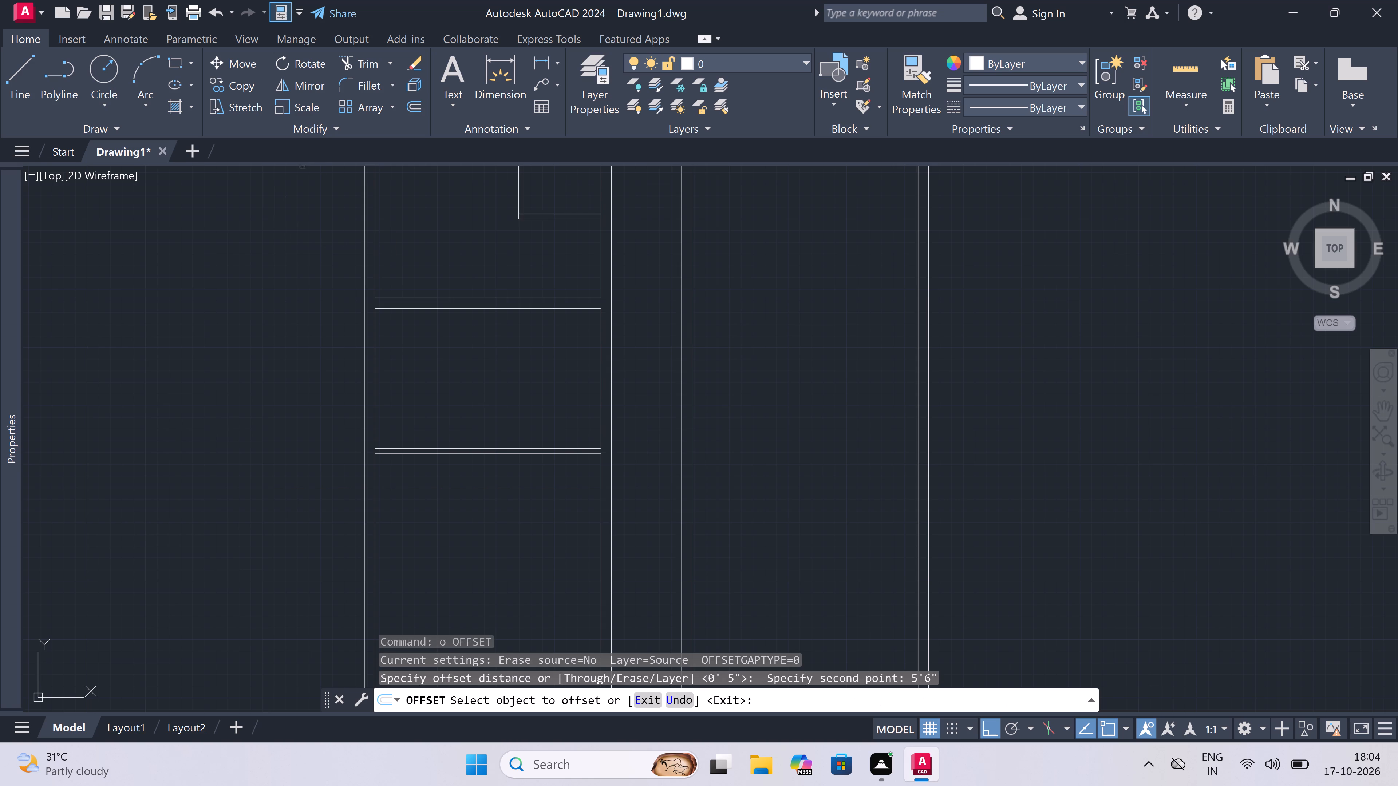
{"action": "left_click", "coordinate": [599, 479]}
{"action": "left_click", "coordinate": [543, 484]}
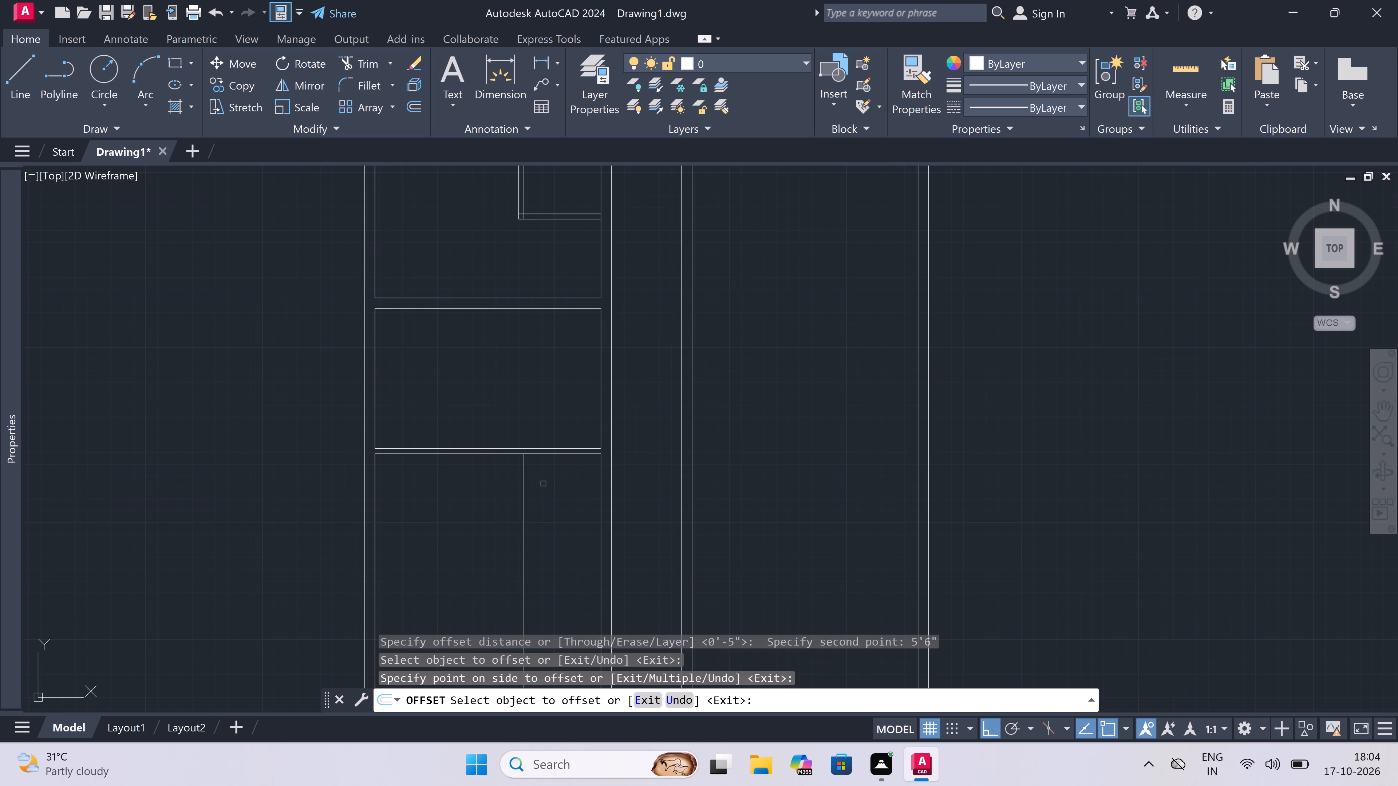
{"action": "key", "text": "Escape"}
Offset the new vertical line below the lowest partition 4.5" to the left to form a partition.
{"action": "key", "text": "space"}
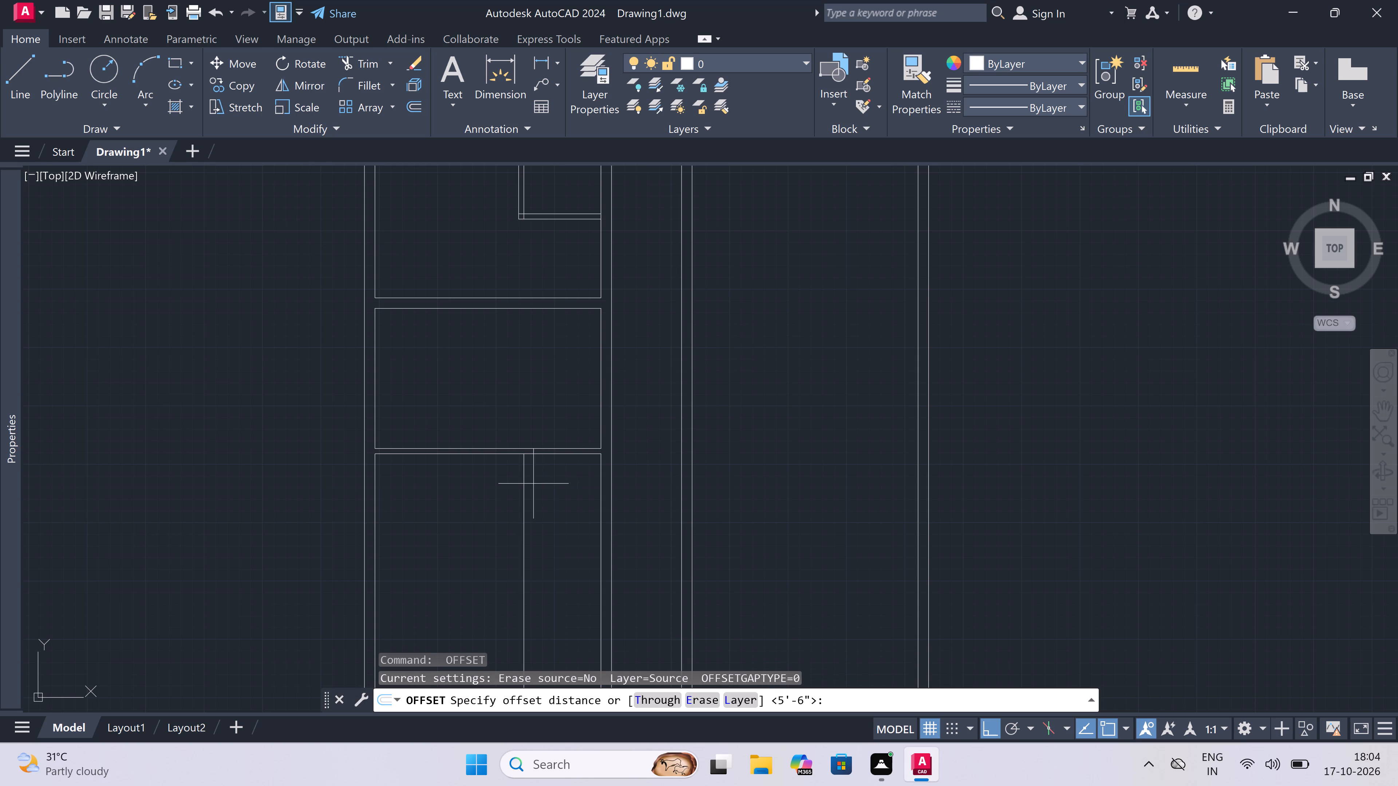
{"action": "left_click", "coordinate": [525, 499]}
{"action": "key", "text": "4"}
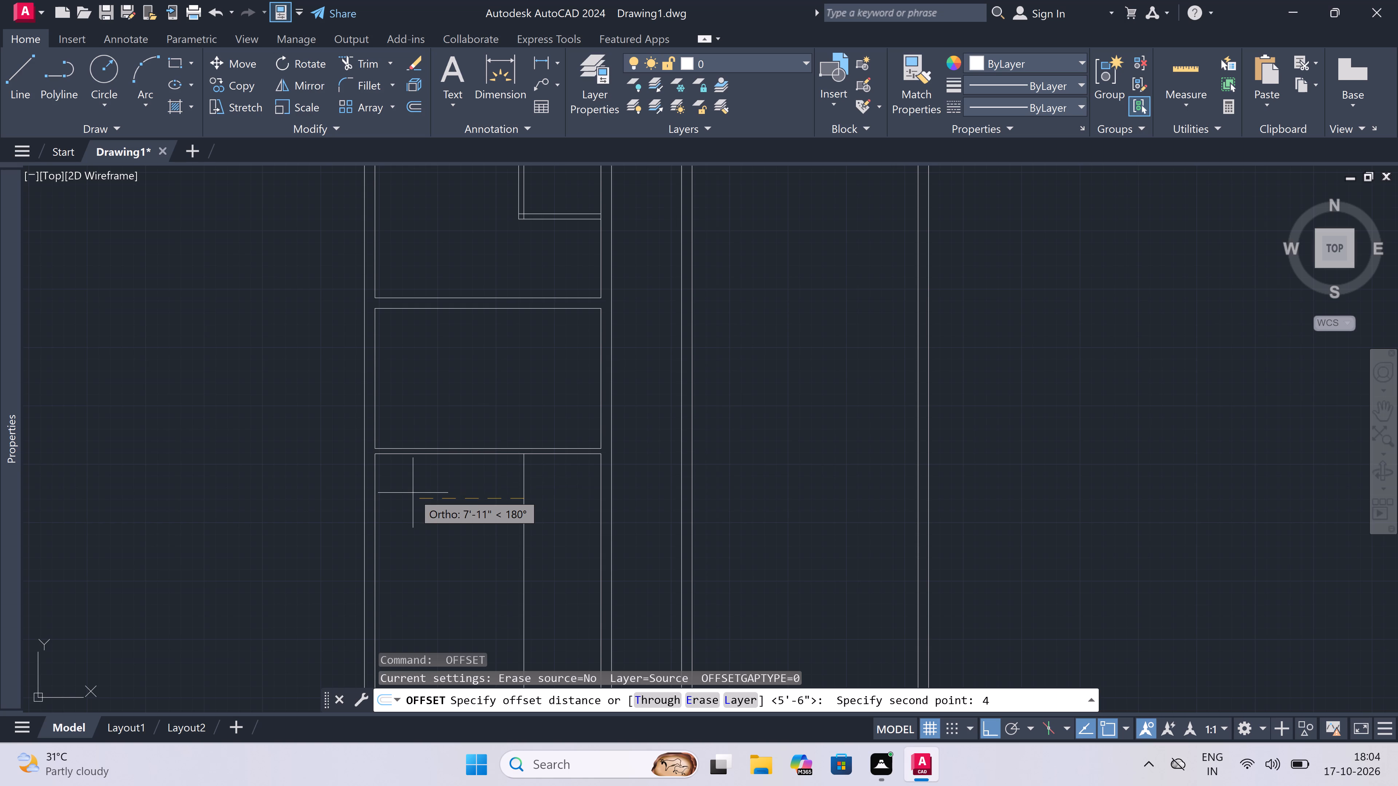
{"action": "type", "text": ".5"}
{"action": "key", "text": "shift+quotedbl"}
{"action": "key", "text": "space"}
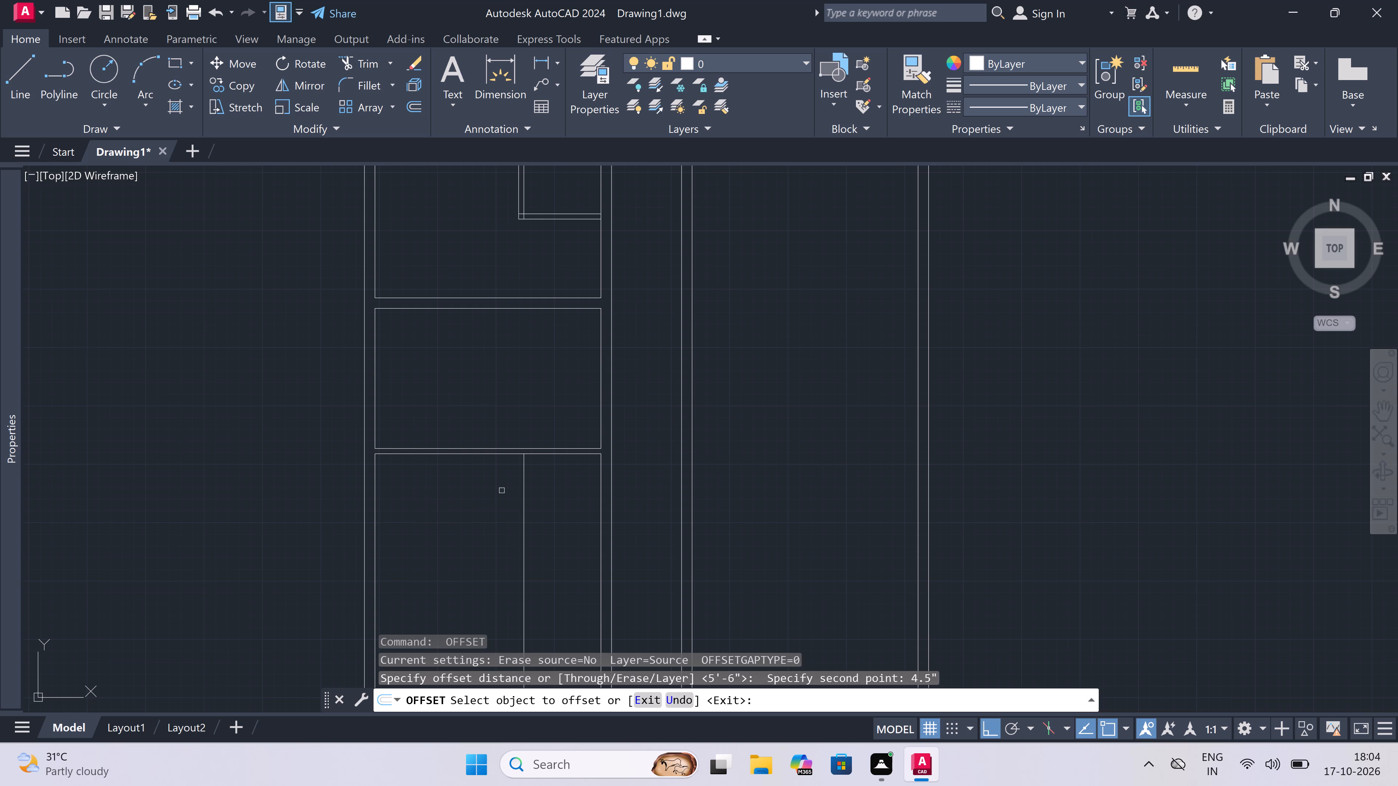
{"action": "left_click_drag", "start_coordinate": [524, 485], "coordinate": [520, 485]}
{"action": "left_click", "coordinate": [500, 485]}
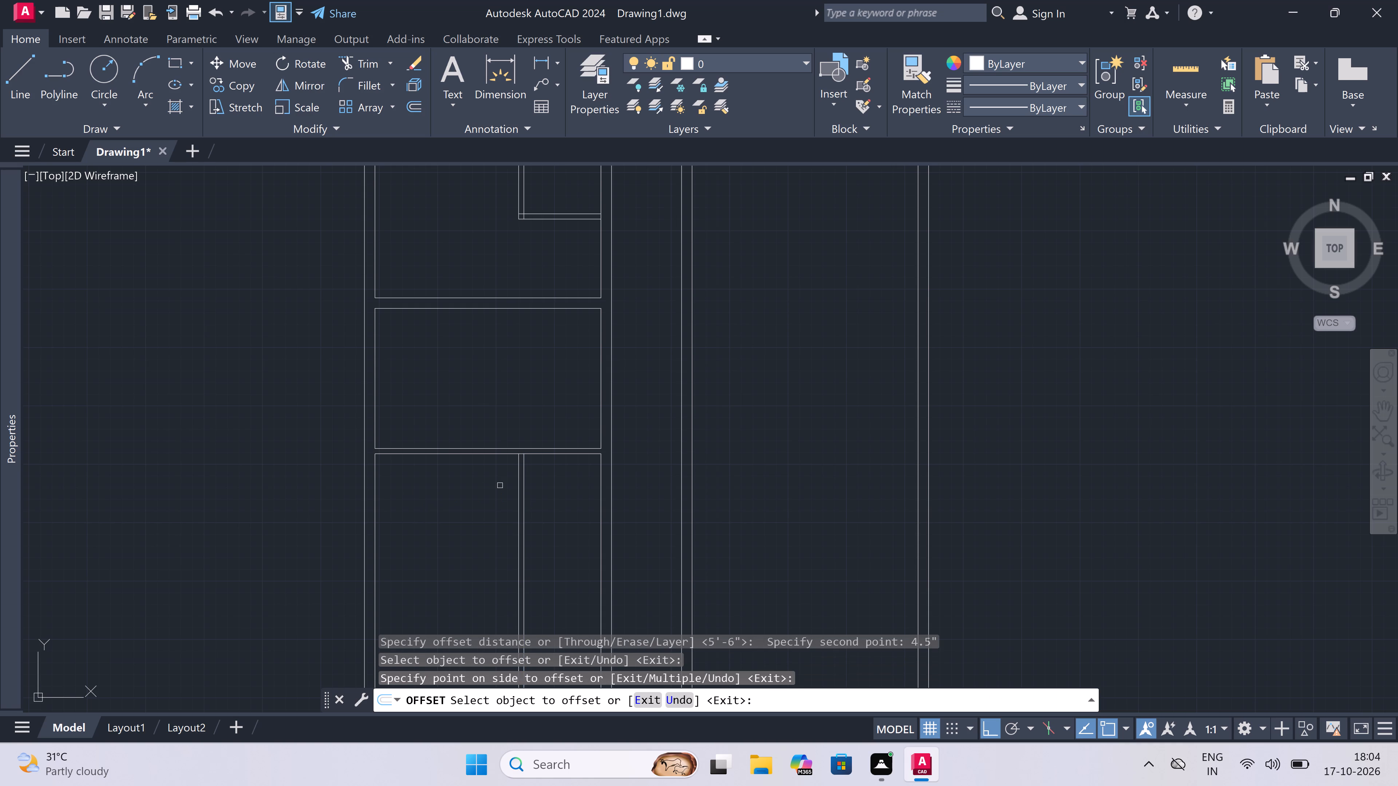
{"action": "key", "text": "Escape"}
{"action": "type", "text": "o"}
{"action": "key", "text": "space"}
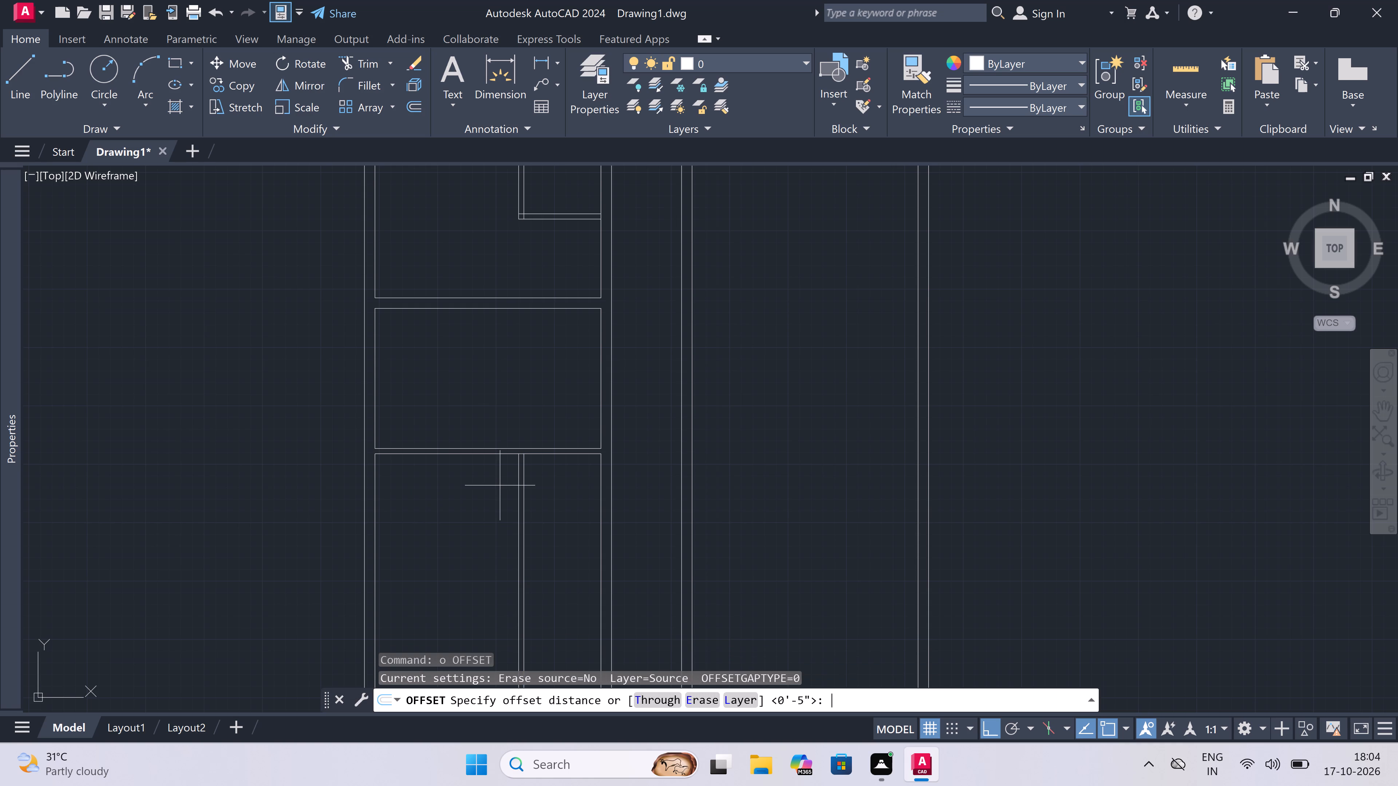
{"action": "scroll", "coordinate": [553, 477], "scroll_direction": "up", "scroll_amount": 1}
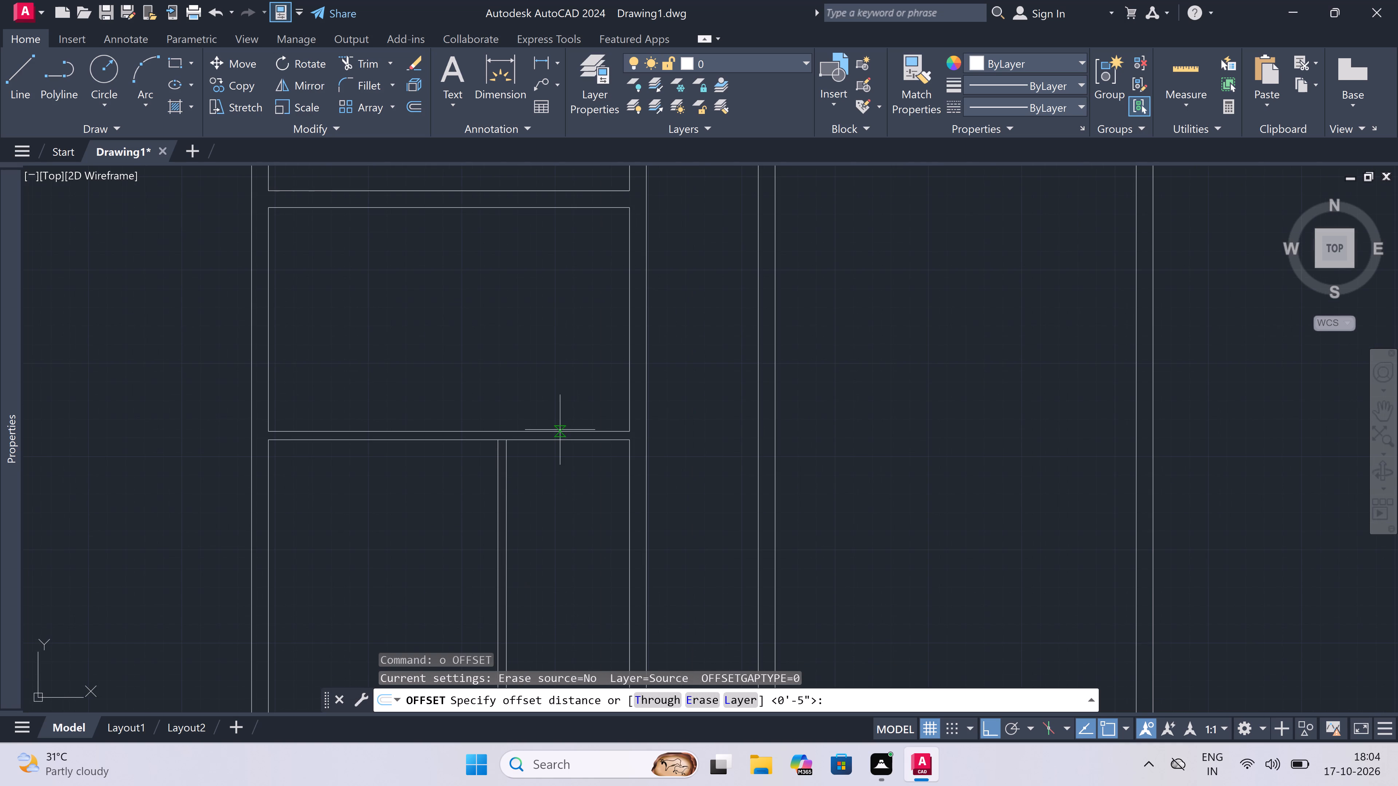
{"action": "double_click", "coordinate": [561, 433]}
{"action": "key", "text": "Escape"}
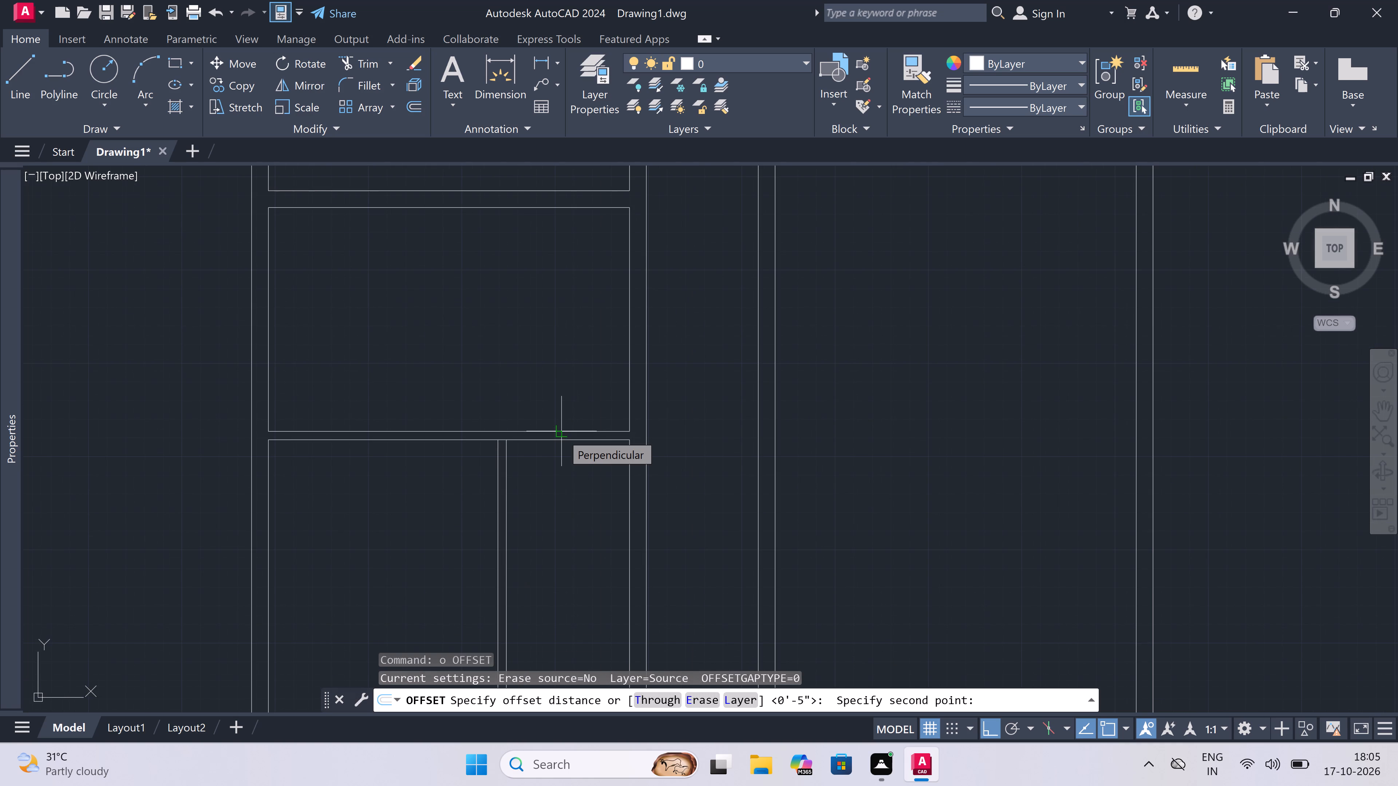
Offset the lower line of the first block's lowest horizontal partition 4' downward.
{"action": "key", "text": "space"}
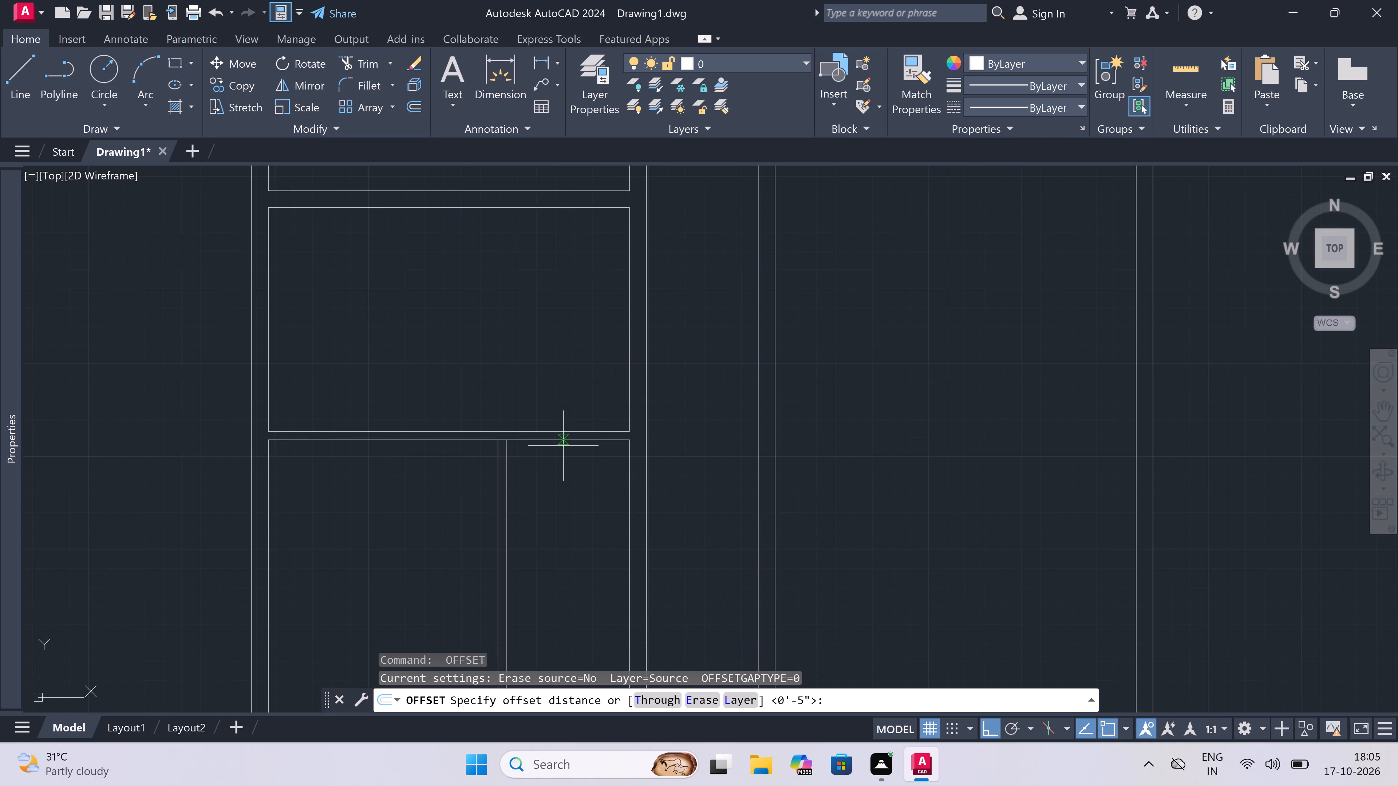
{"action": "left_click", "coordinate": [564, 444]}
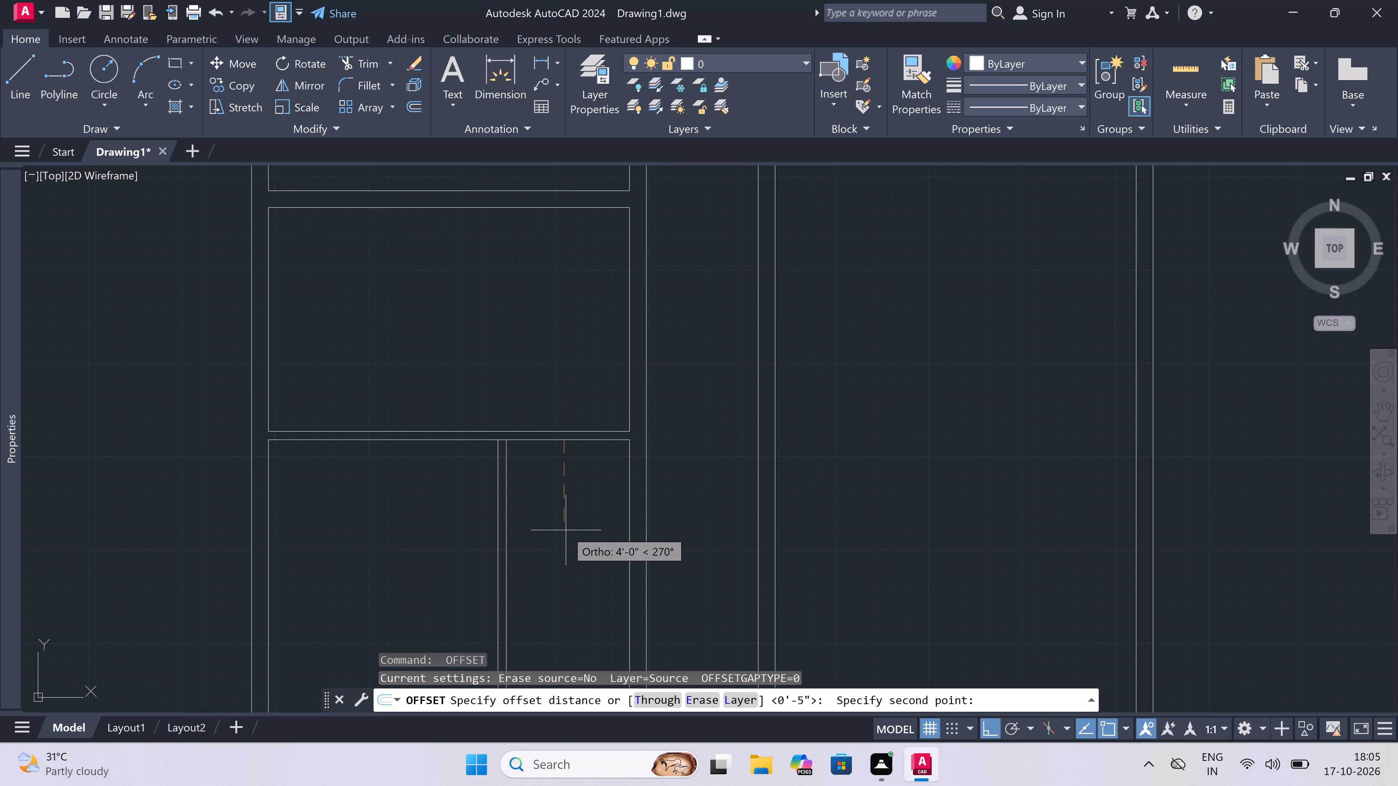
{"action": "type", "text": "4'"}
{"action": "key", "text": "space"}
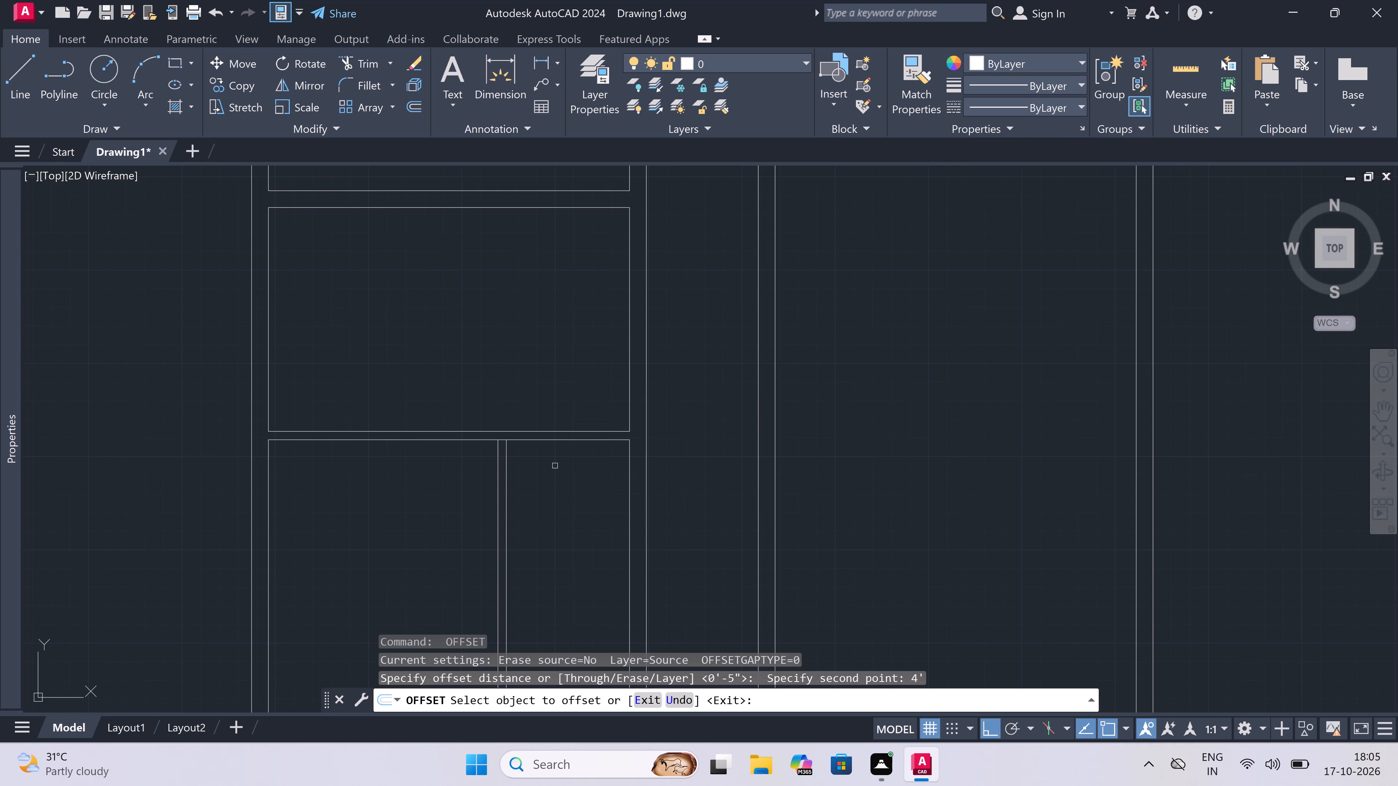
{"action": "left_click_drag", "start_coordinate": [550, 441], "coordinate": [552, 441]}
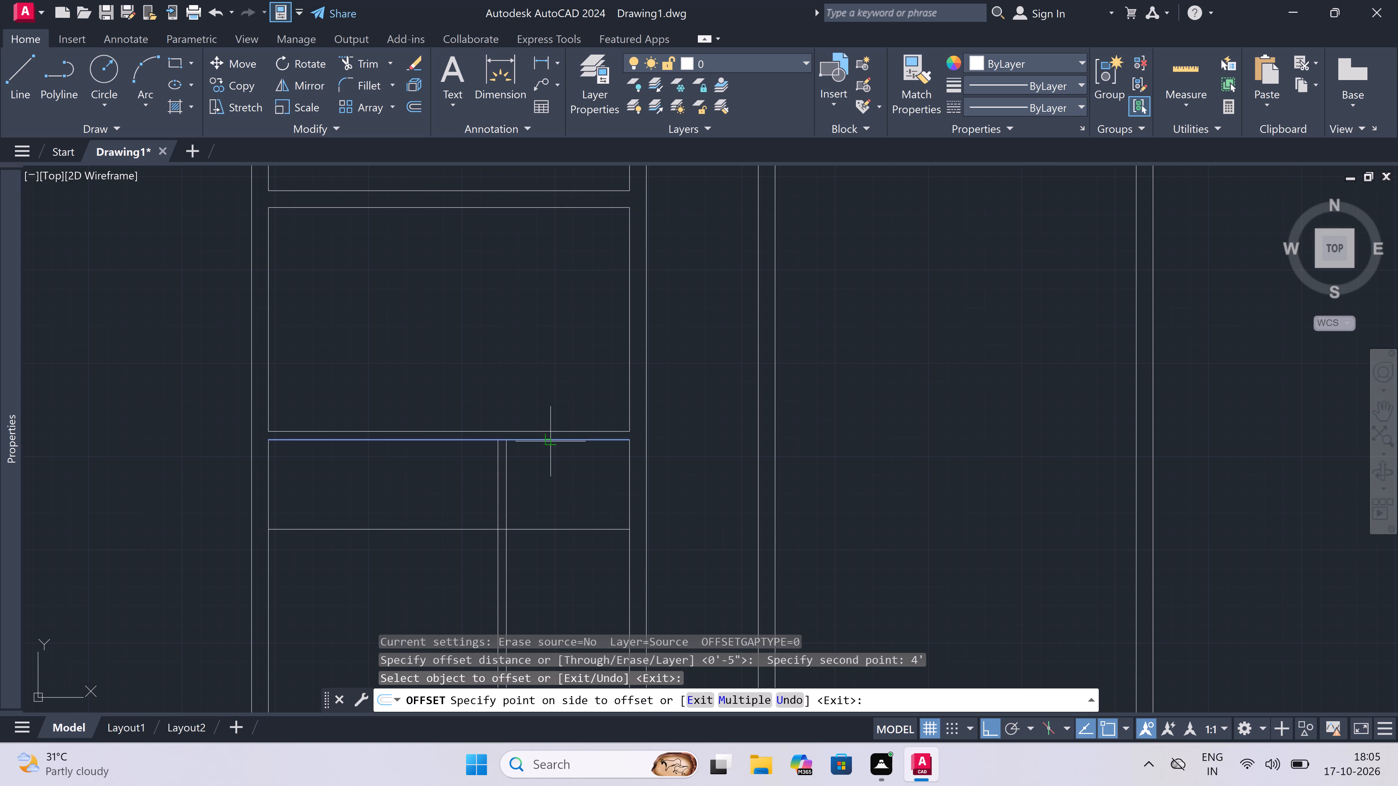
{"action": "left_click_drag", "start_coordinate": [552, 441], "coordinate": [552, 446]}
{"action": "left_click", "coordinate": [546, 494]}
{"action": "key", "text": "Escape"}
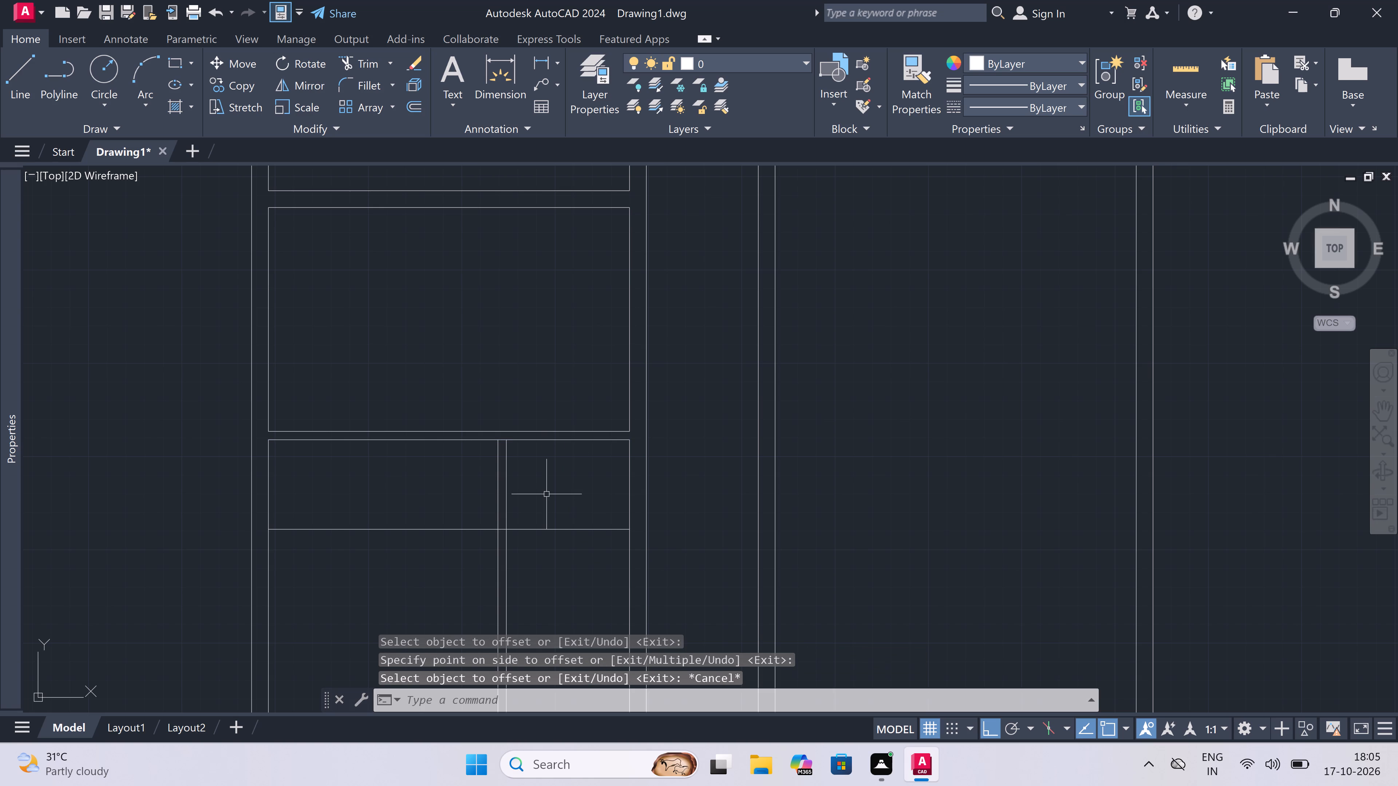
Offset the new horizontal line crossing the vertical partition 4.5" downward to form a partition.
{"action": "key", "text": "space"}
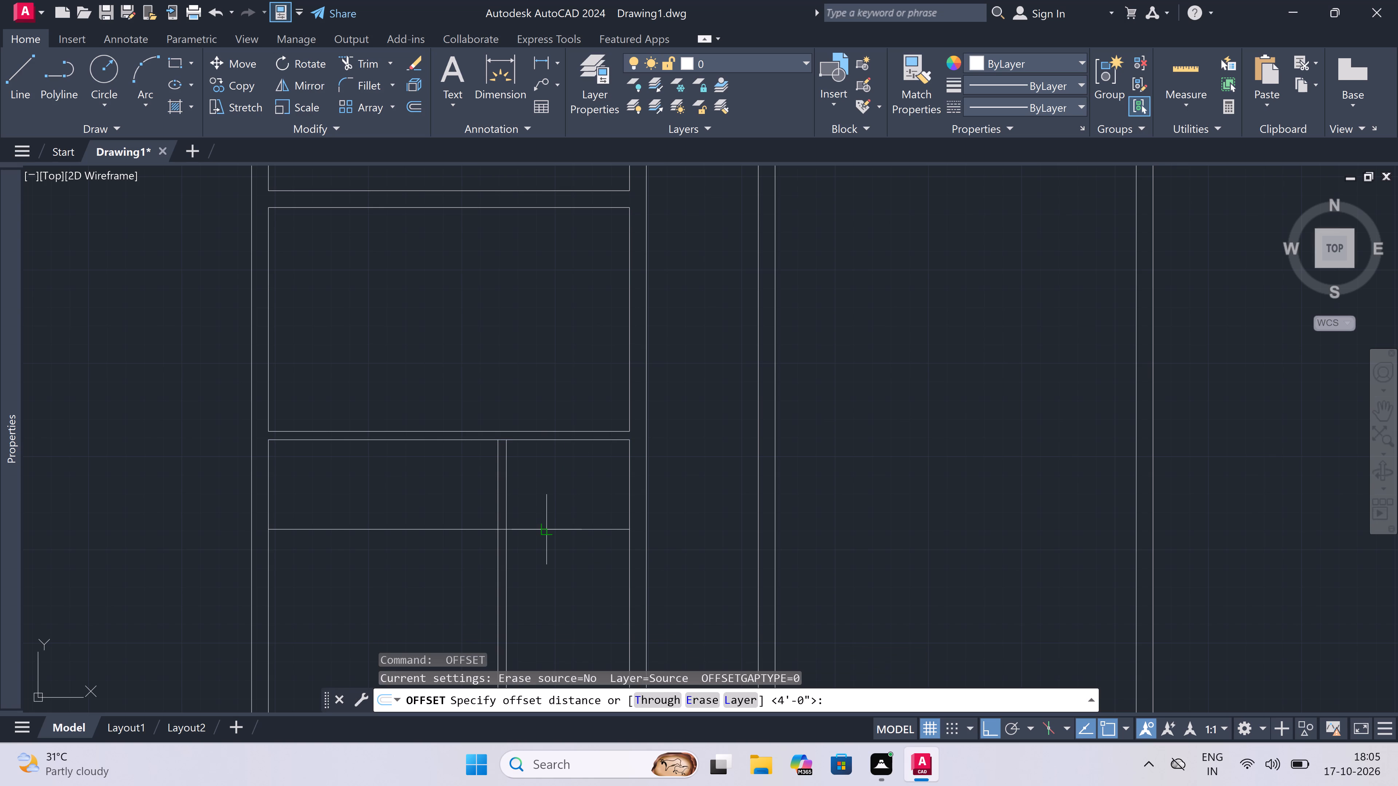
{"action": "left_click", "coordinate": [543, 530]}
{"action": "type", "text": "4.5"}
{"action": "type", "text": "\""}
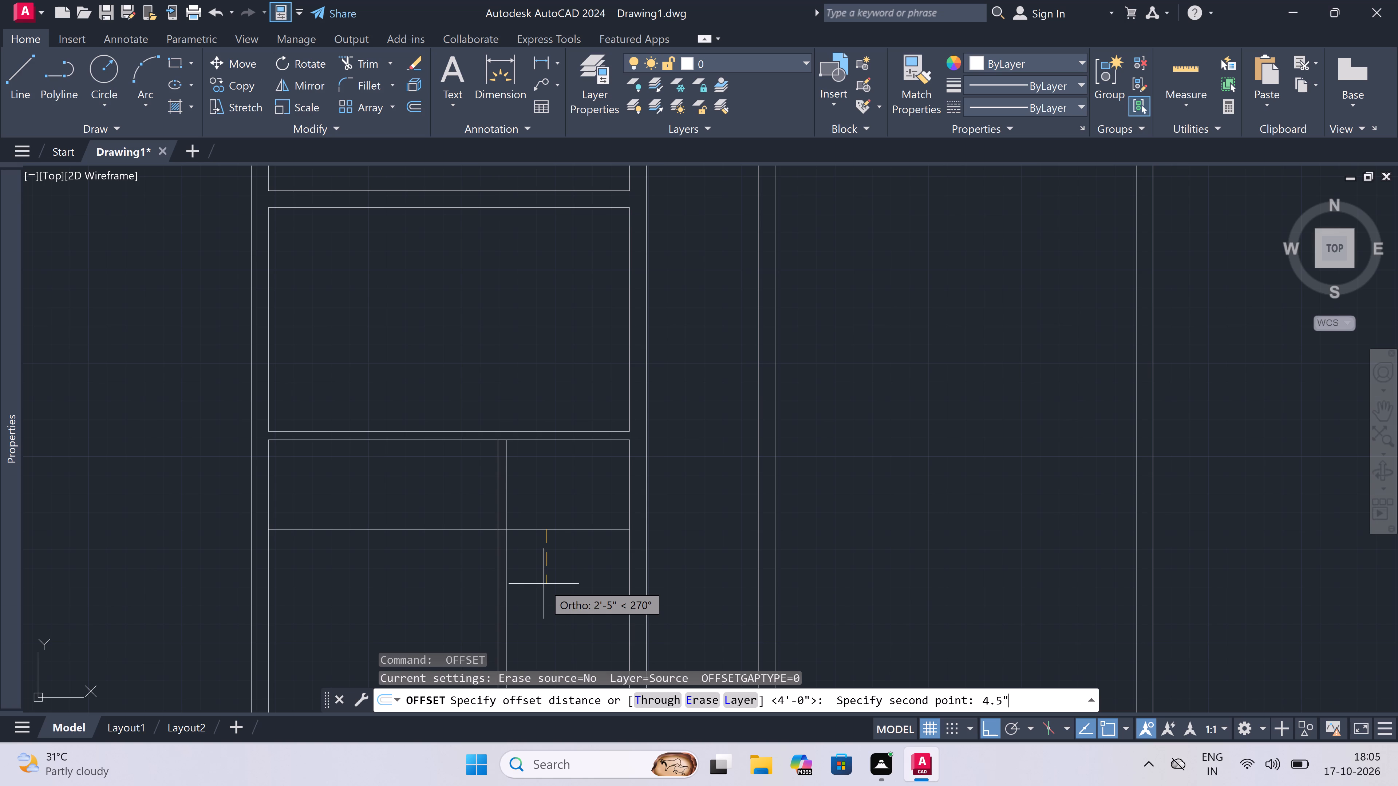
{"action": "key", "text": "space"}
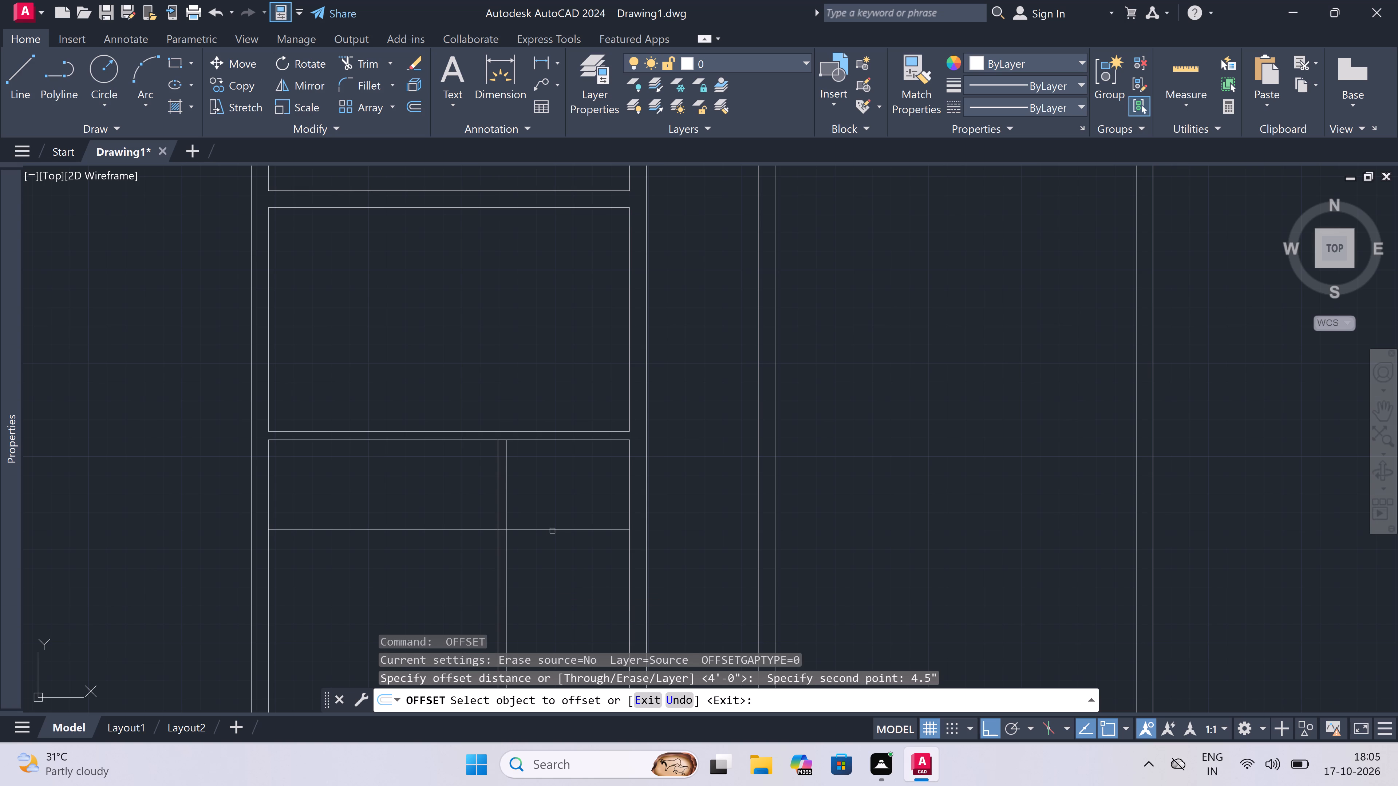
{"action": "left_click", "coordinate": [552, 530]}
{"action": "left_click", "coordinate": [552, 577]}
{"action": "key", "text": "Escape"}
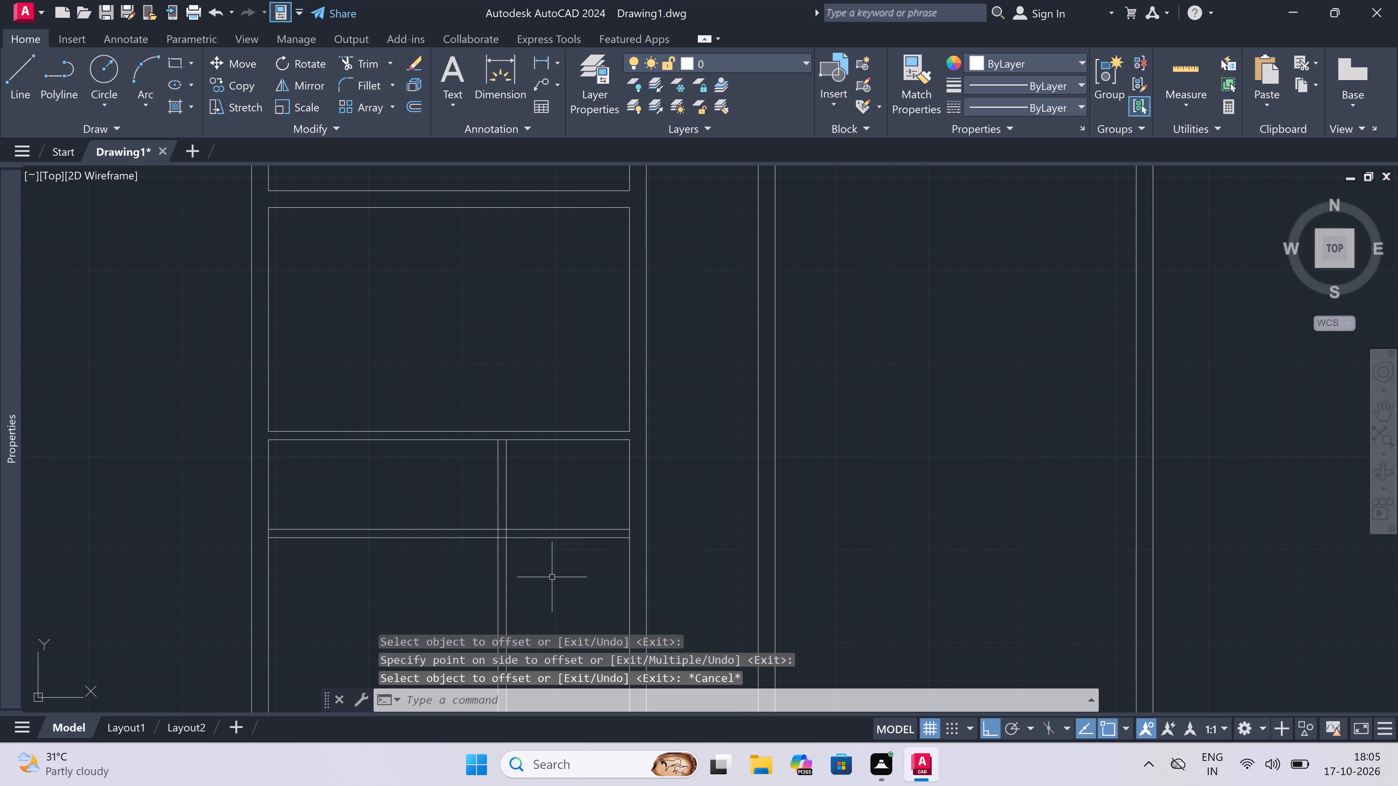
Trim the new vertical and horizontal partition lines beyond their crossing to form a small corner room below the lowest full-width partition.
{"action": "type", "text": "tr"}
{"action": "key", "text": "space"}
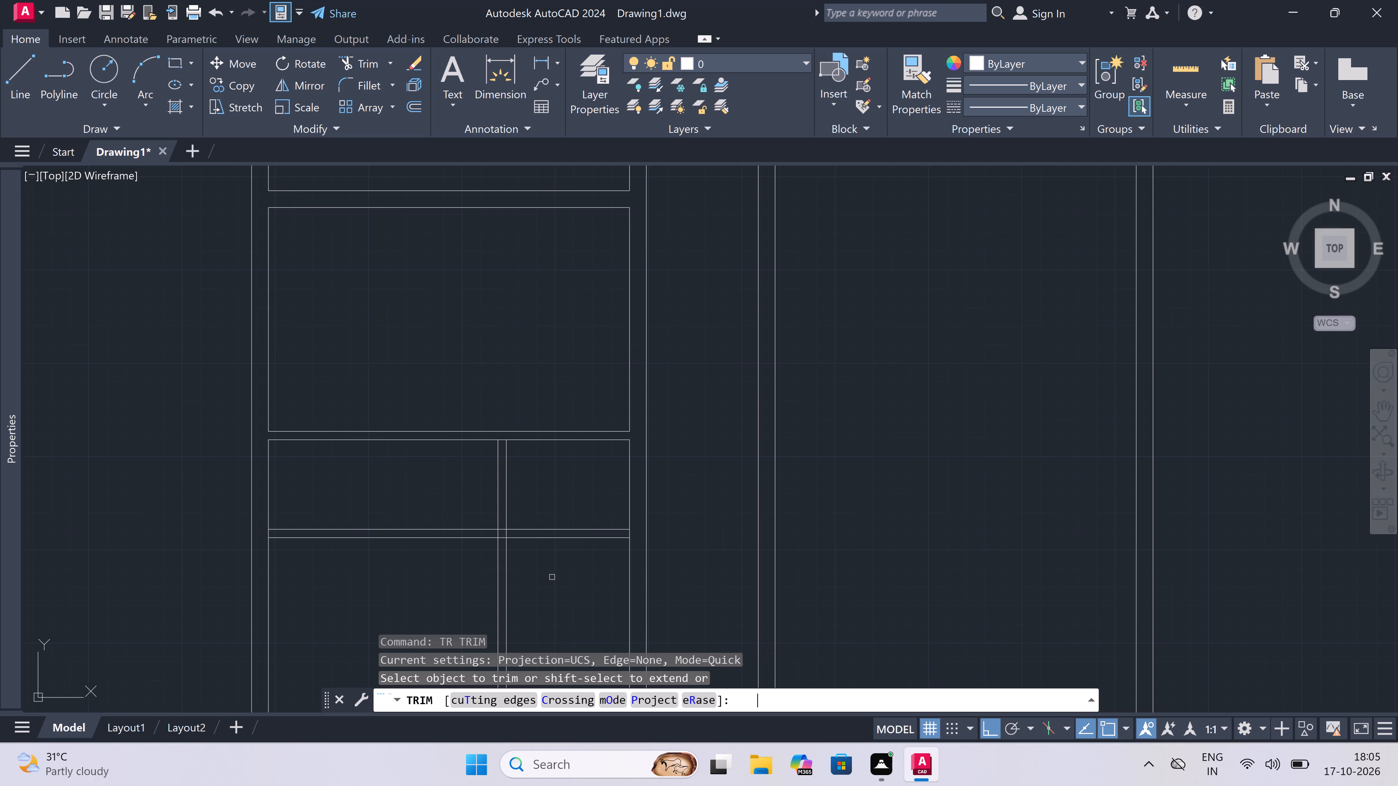
{"action": "left_click", "coordinate": [524, 606]}
{"action": "left_click", "coordinate": [469, 512]}
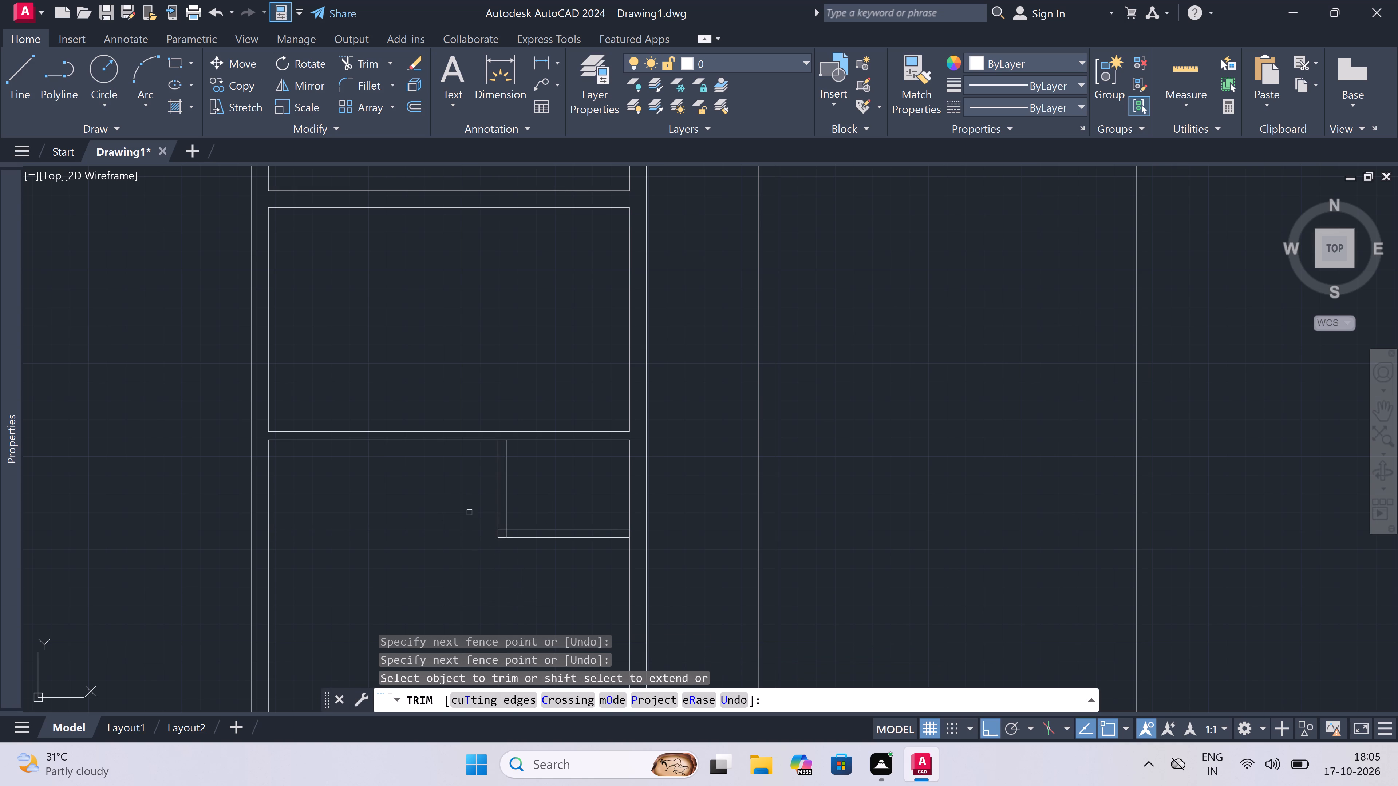
Trim the overlapping line stubs inside the lowest corner room's partition corner and the inner wall segment where the horizontal partition meets it.
{"action": "scroll", "coordinate": [503, 527], "scroll_direction": "up", "scroll_amount": 3}
{"action": "left_click", "coordinate": [496, 536]}
{"action": "left_click", "coordinate": [500, 554]}
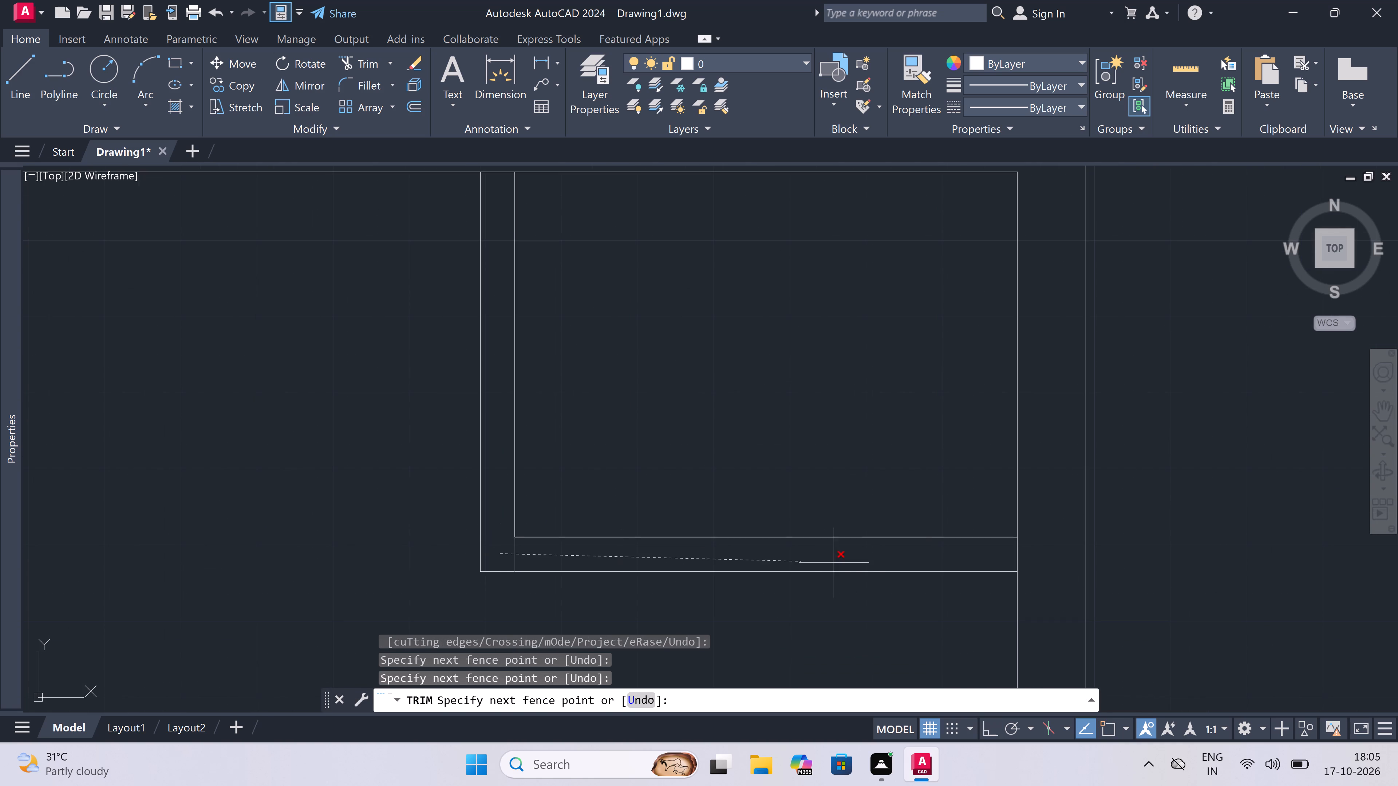
{"action": "left_click", "coordinate": [1028, 560]}
{"action": "scroll", "coordinate": [1027, 559], "scroll_direction": "down", "scroll_amount": 3}
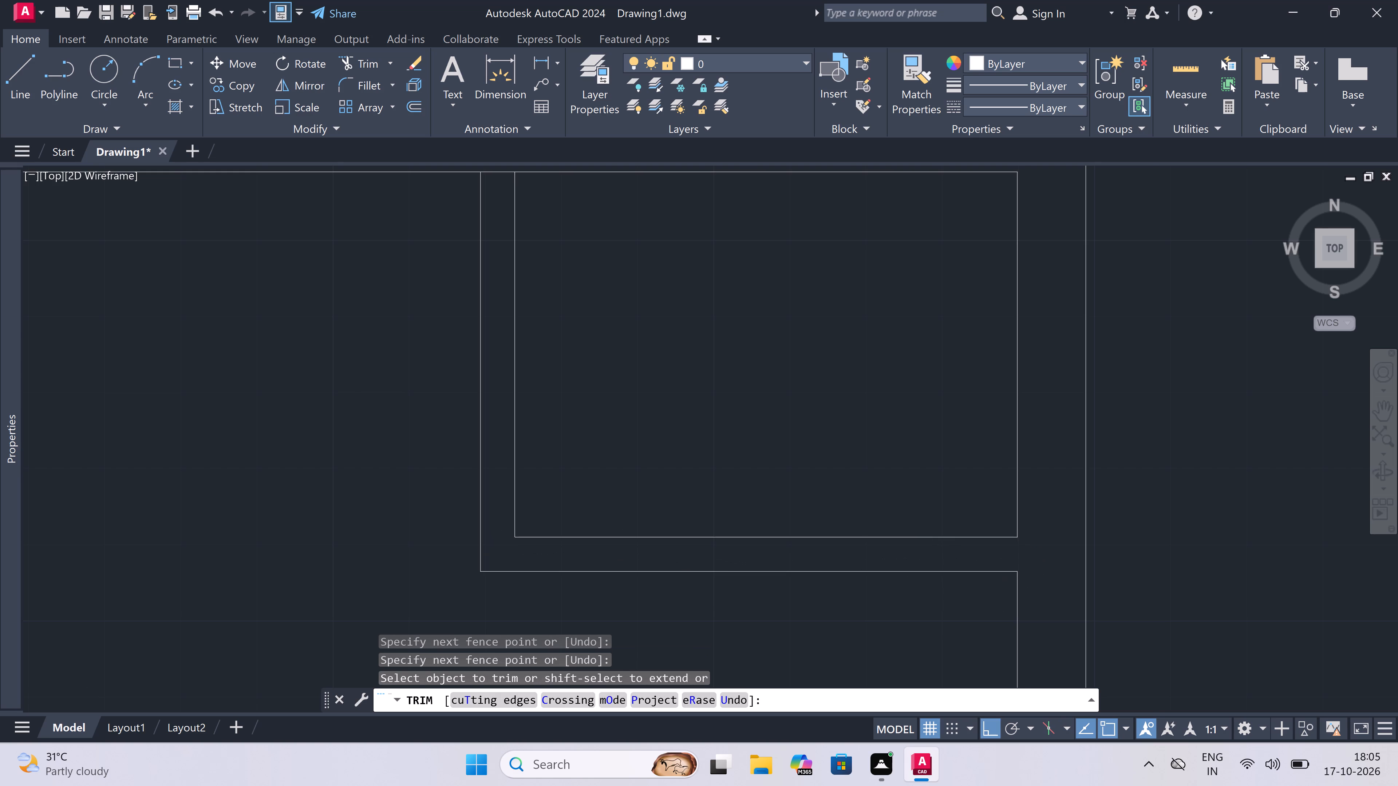
{"action": "scroll", "coordinate": [888, 516], "scroll_direction": "down", "scroll_amount": 4}
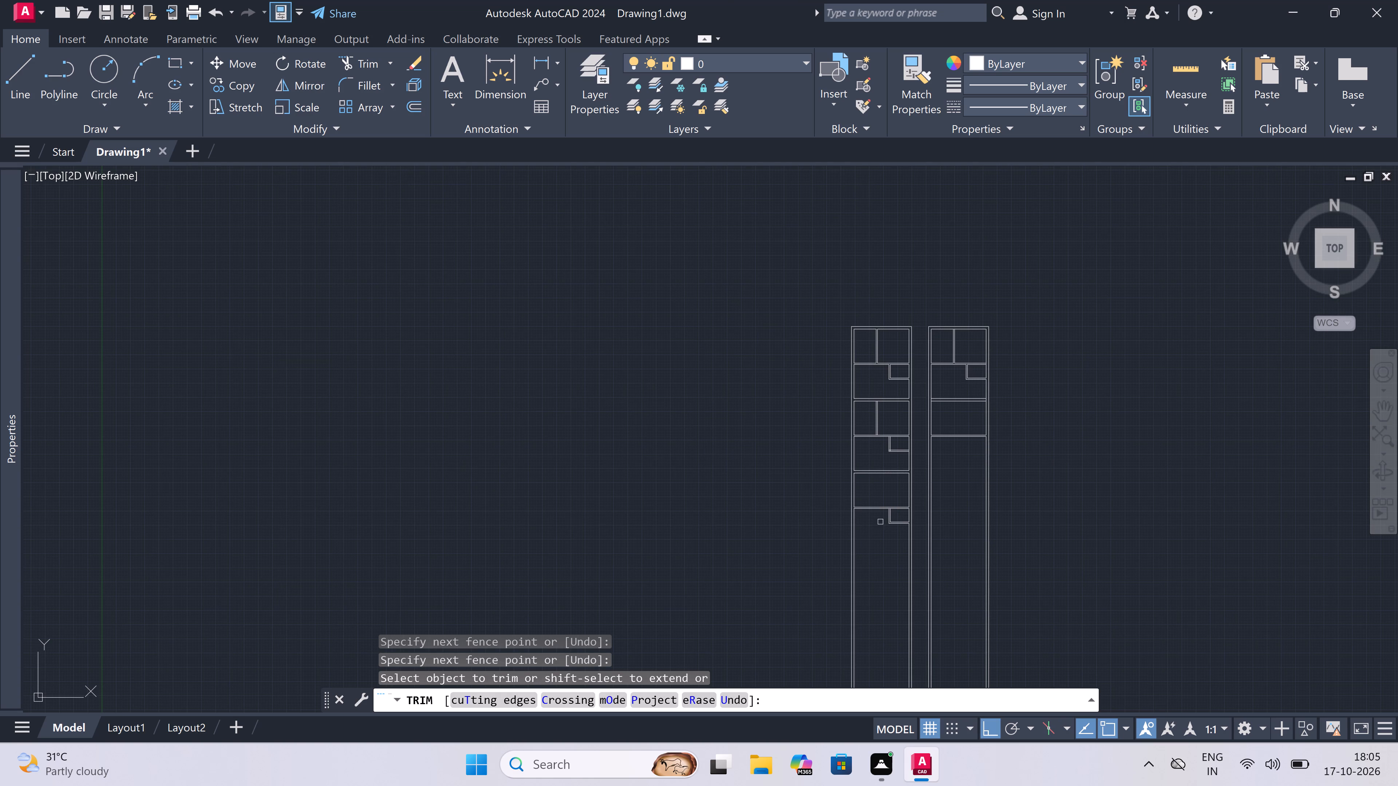
{"action": "scroll", "coordinate": [633, 515], "scroll_direction": "down", "scroll_amount": 2}
{"action": "scroll", "coordinate": [769, 505], "scroll_direction": "up", "scroll_amount": 3}
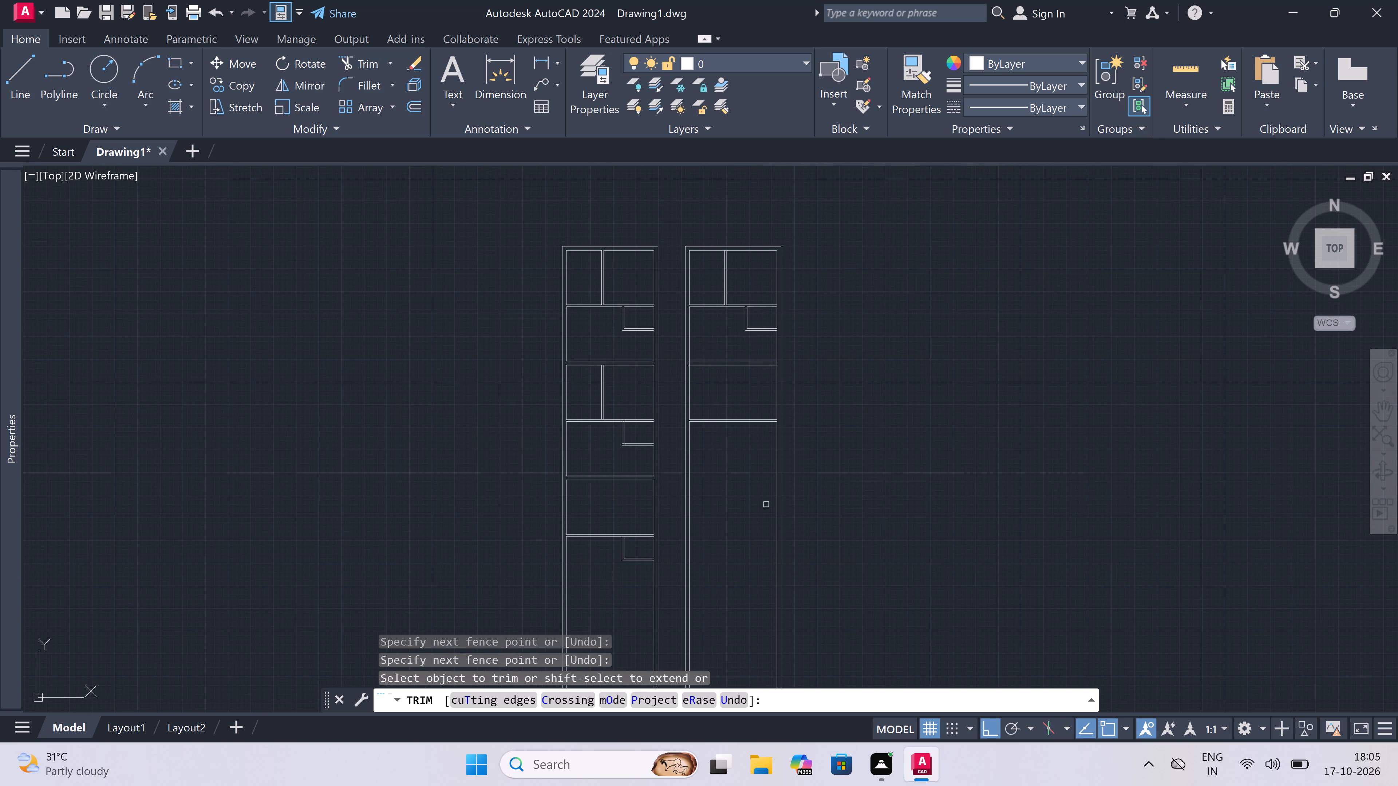
{"action": "scroll", "coordinate": [676, 491], "scroll_direction": "up", "scroll_amount": 3}
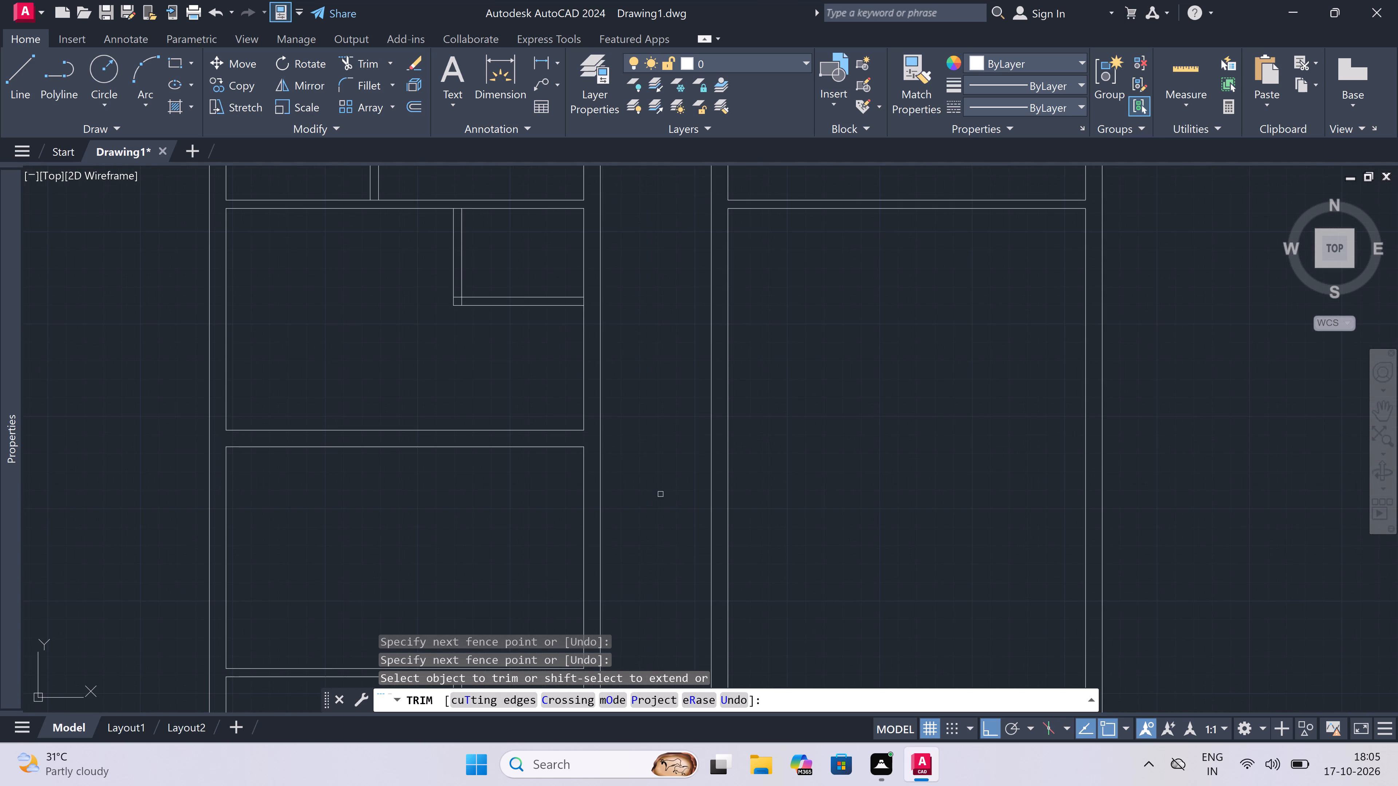
{"action": "key", "text": "Escape"}
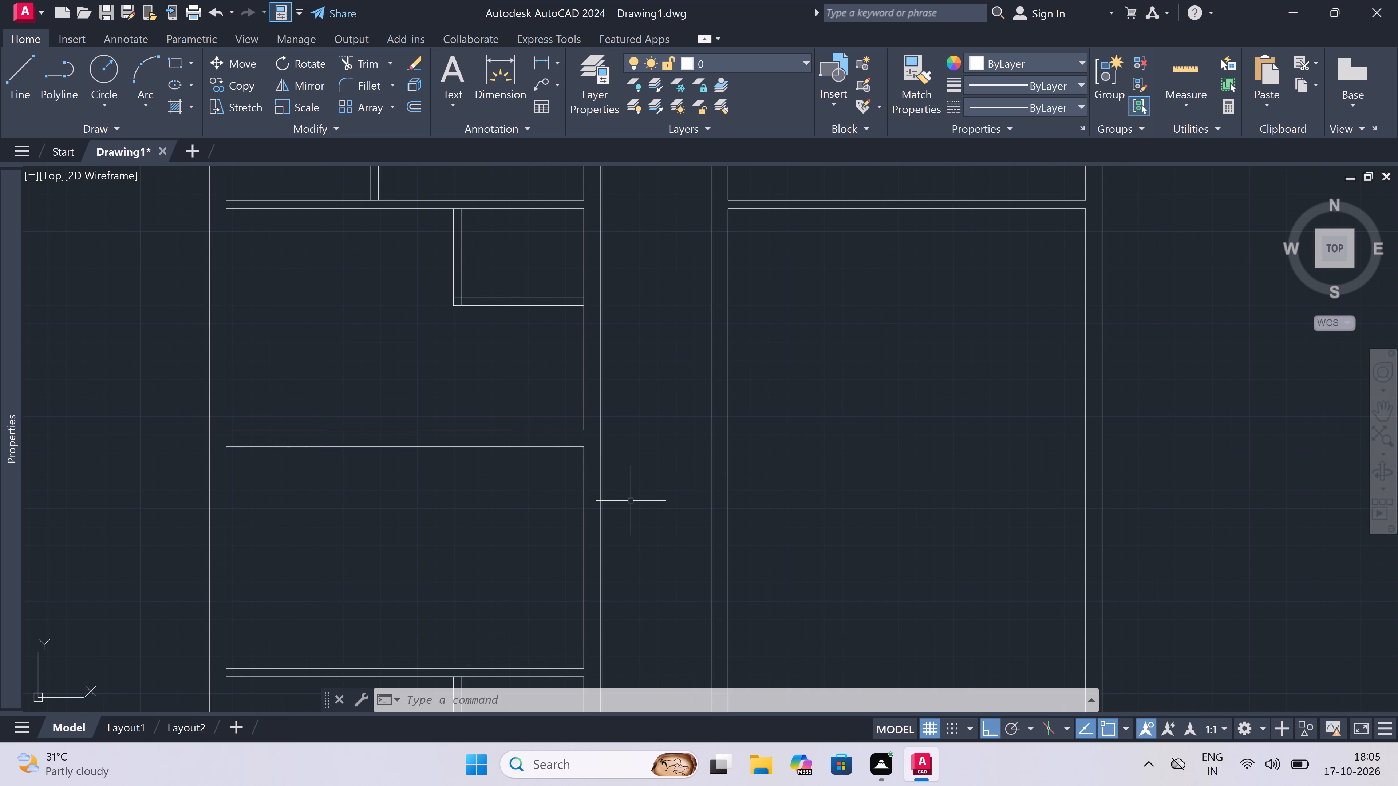
Offset the first block's inner left wall line 6'6" to the right in the undivided room above the lowest full-width partition.
{"action": "type", "text": "o"}
{"action": "key", "text": "space"}
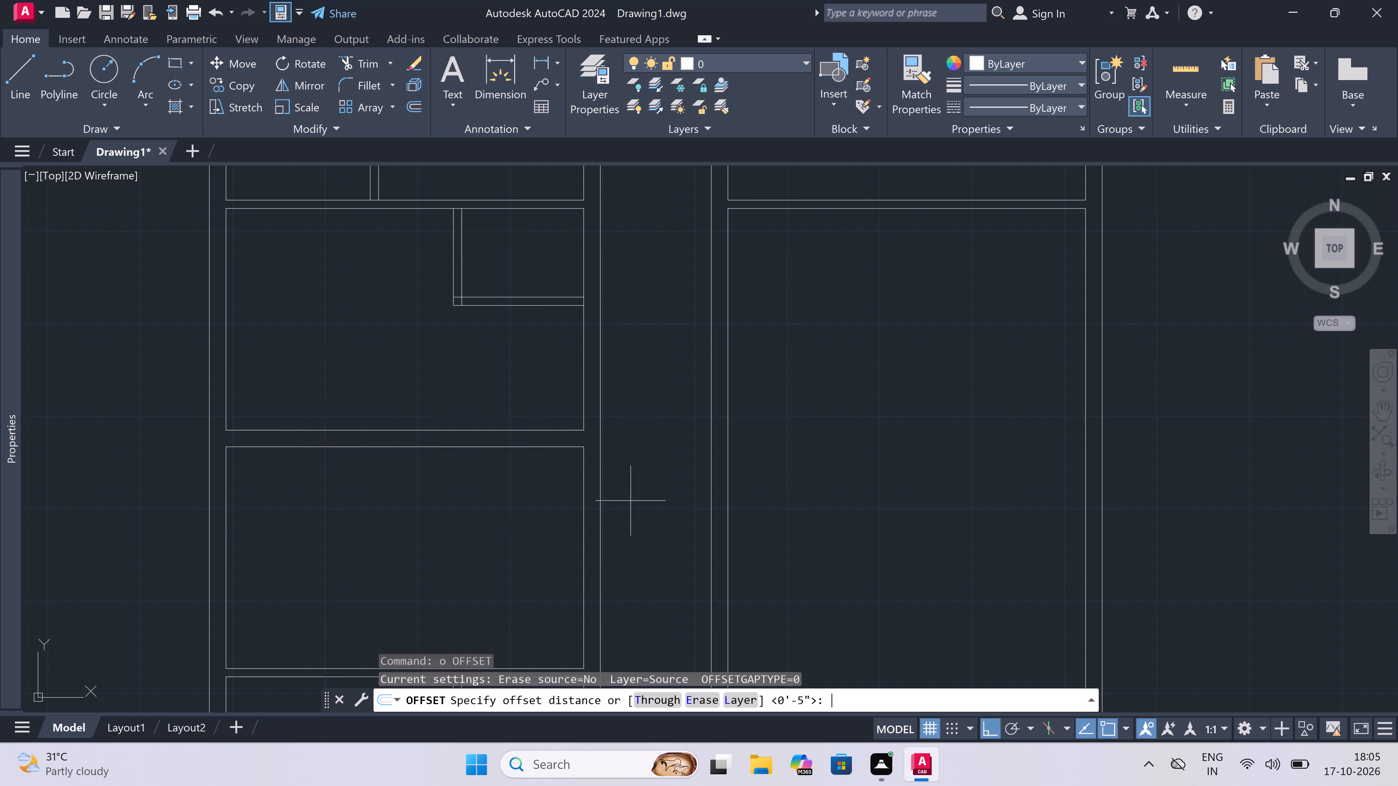
{"action": "scroll", "coordinate": [627, 497], "scroll_direction": "down", "scroll_amount": 2}
{"action": "scroll", "coordinate": [502, 450], "scroll_direction": "down", "scroll_amount": 1}
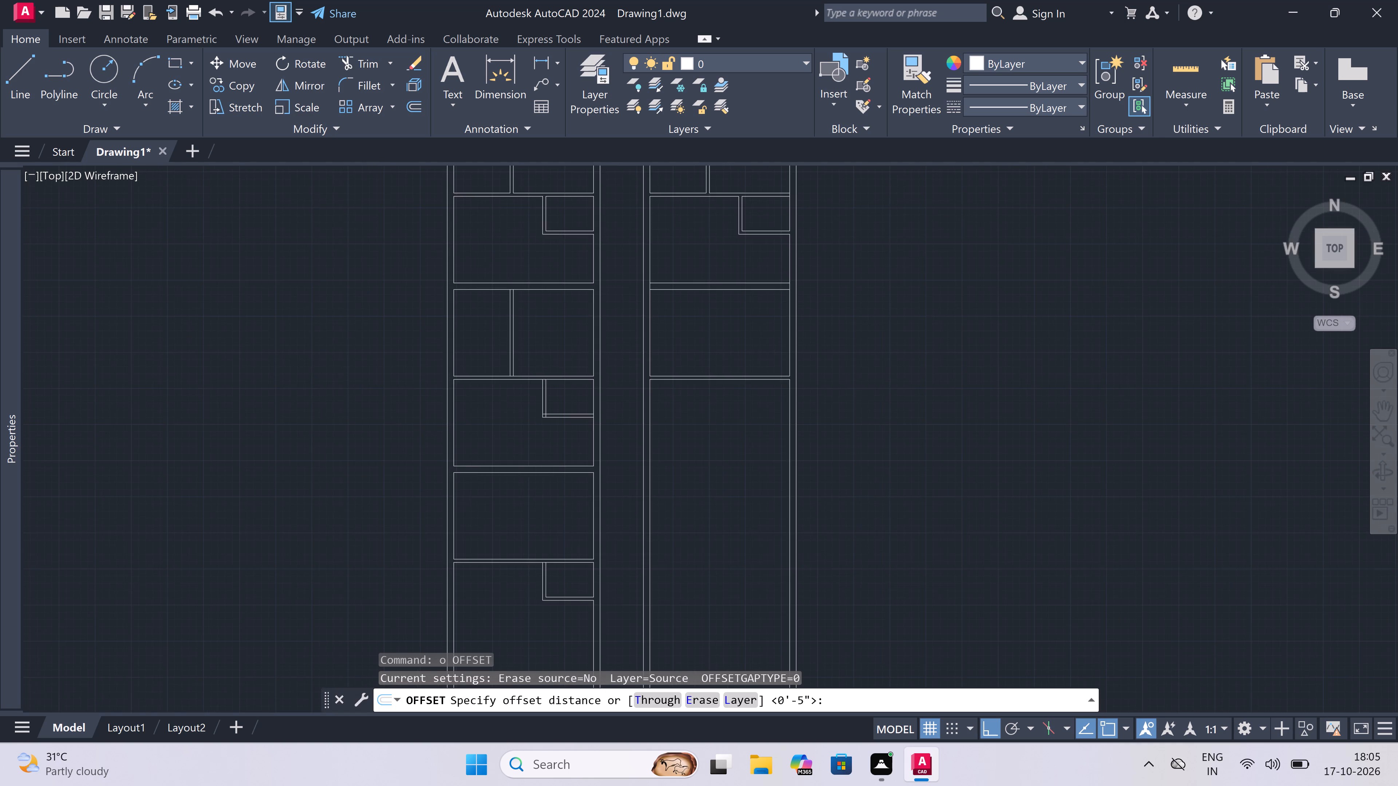
{"action": "scroll", "coordinate": [559, 506], "scroll_direction": "up", "scroll_amount": 4}
{"action": "scroll", "coordinate": [305, 412], "scroll_direction": "down", "scroll_amount": 1}
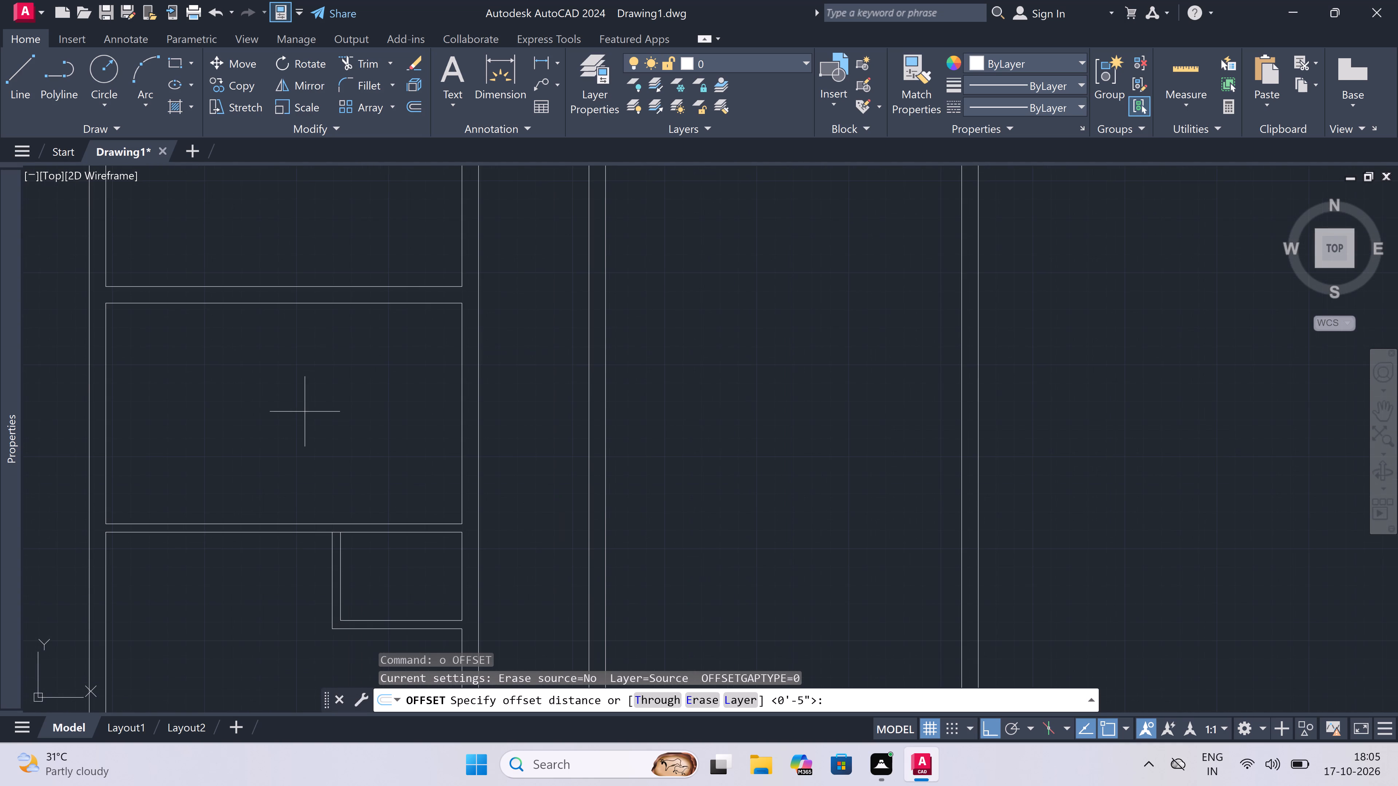
{"action": "left_click_drag", "start_coordinate": [106, 384], "coordinate": [141, 385]}
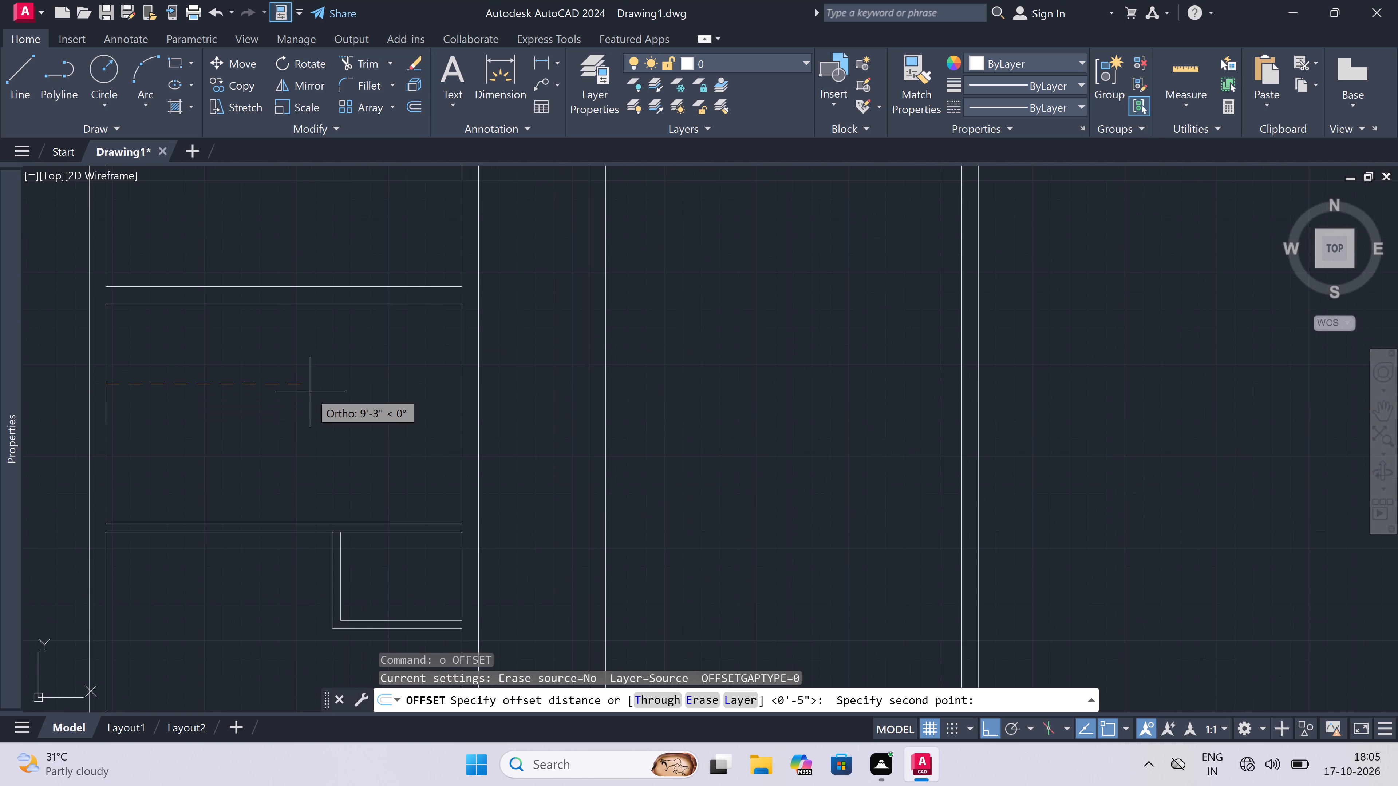
{"action": "type", "text": "6'6"}
{"action": "type", "text": "\""}
{"action": "key", "text": "space"}
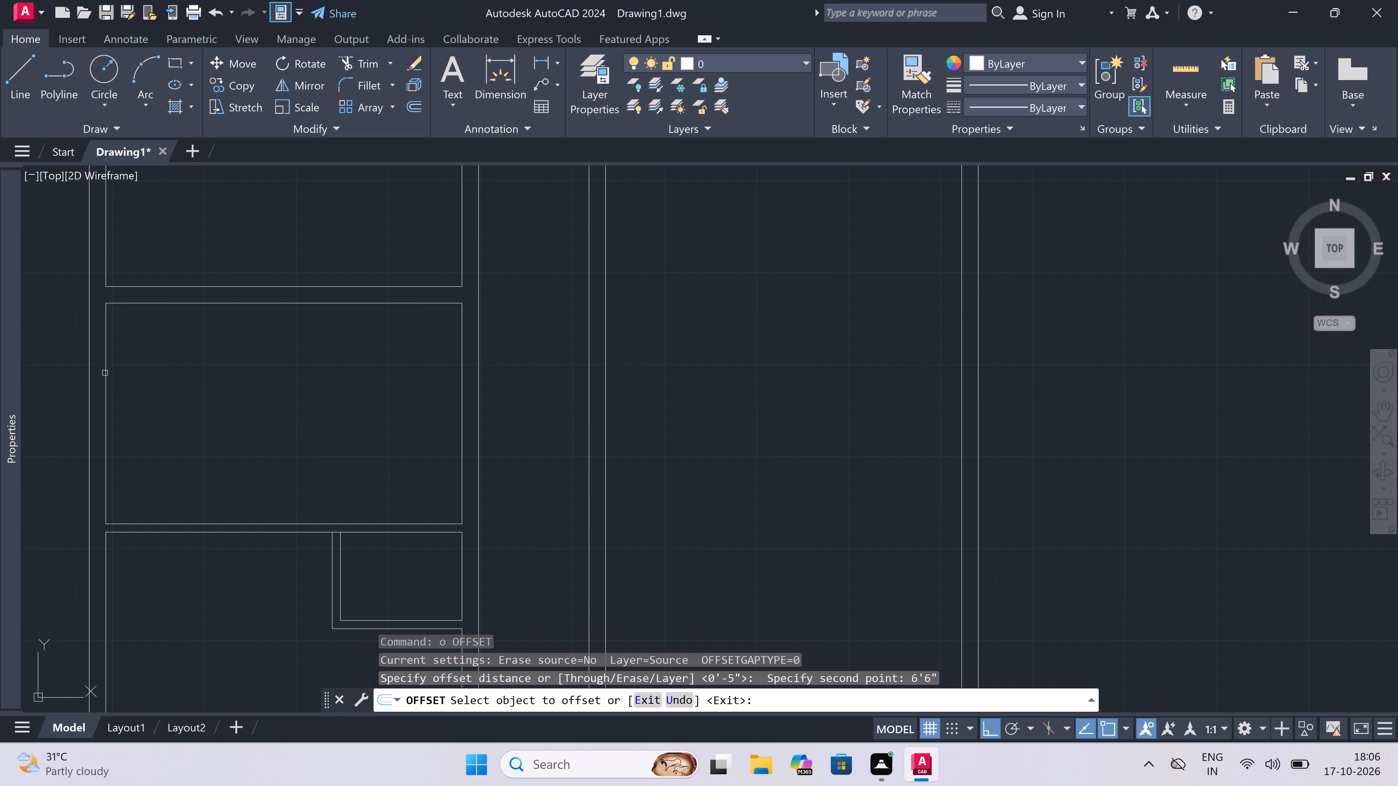
{"action": "left_click_drag", "start_coordinate": [105, 373], "coordinate": [108, 373]}
{"action": "left_click", "coordinate": [317, 388]}
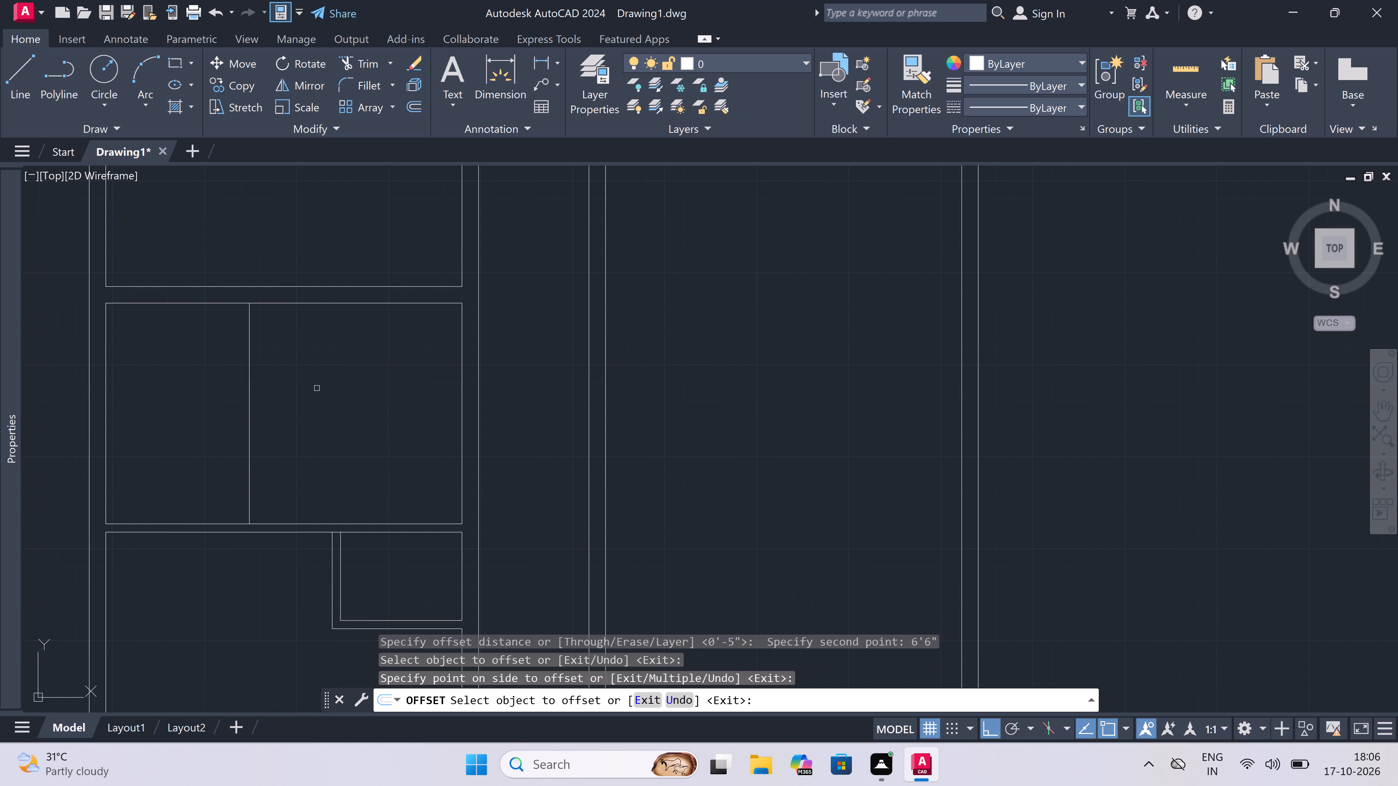
{"action": "key", "text": "Escape"}
Offset the new vertical line in that room 4.5" to the right to form a partition.
{"action": "key", "text": "space"}
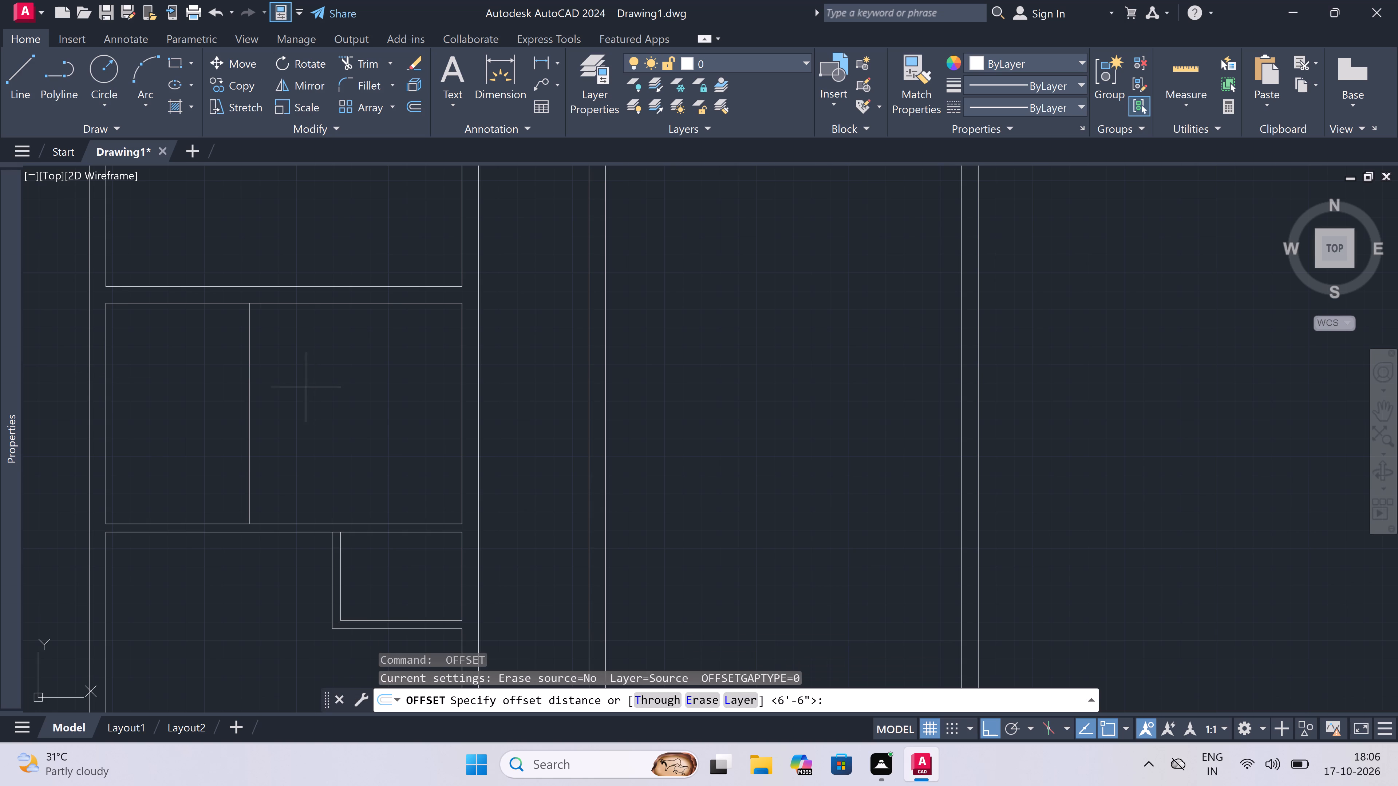
{"action": "left_click", "coordinate": [251, 378]}
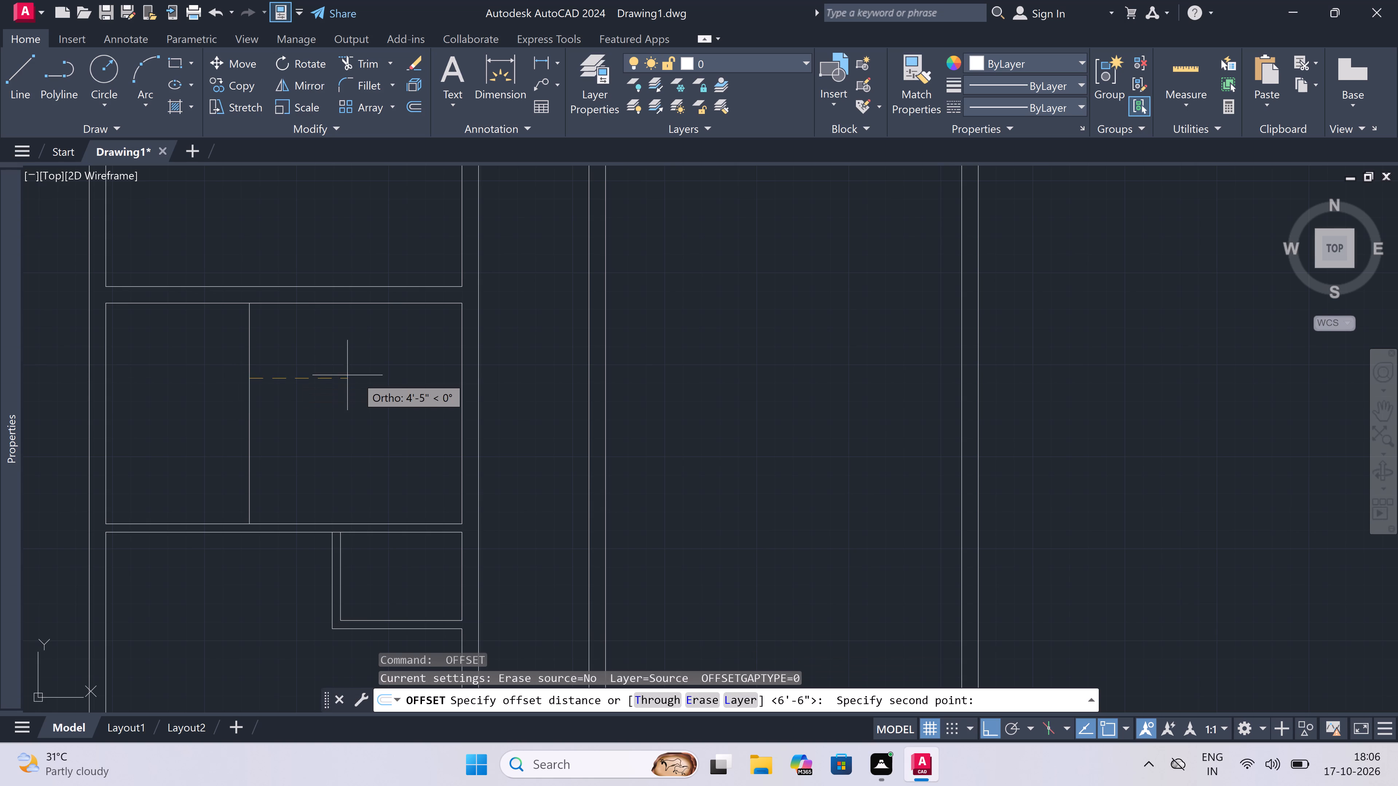
{"action": "type", "text": "4.5"}
{"action": "key", "text": "shift+quotedbl"}
{"action": "key", "text": "space"}
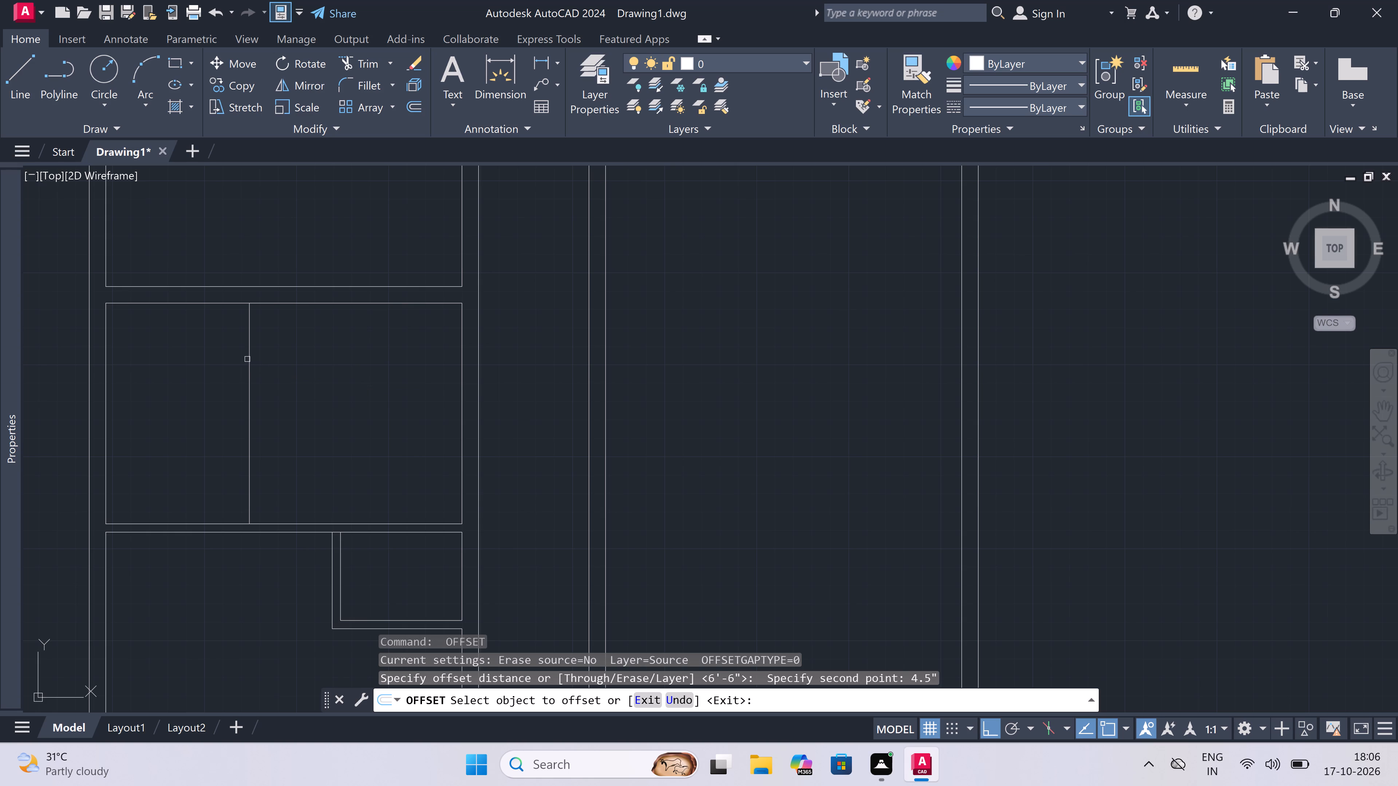
{"action": "left_click_drag", "start_coordinate": [249, 358], "coordinate": [256, 357]}
{"action": "left_click", "coordinate": [316, 353]}
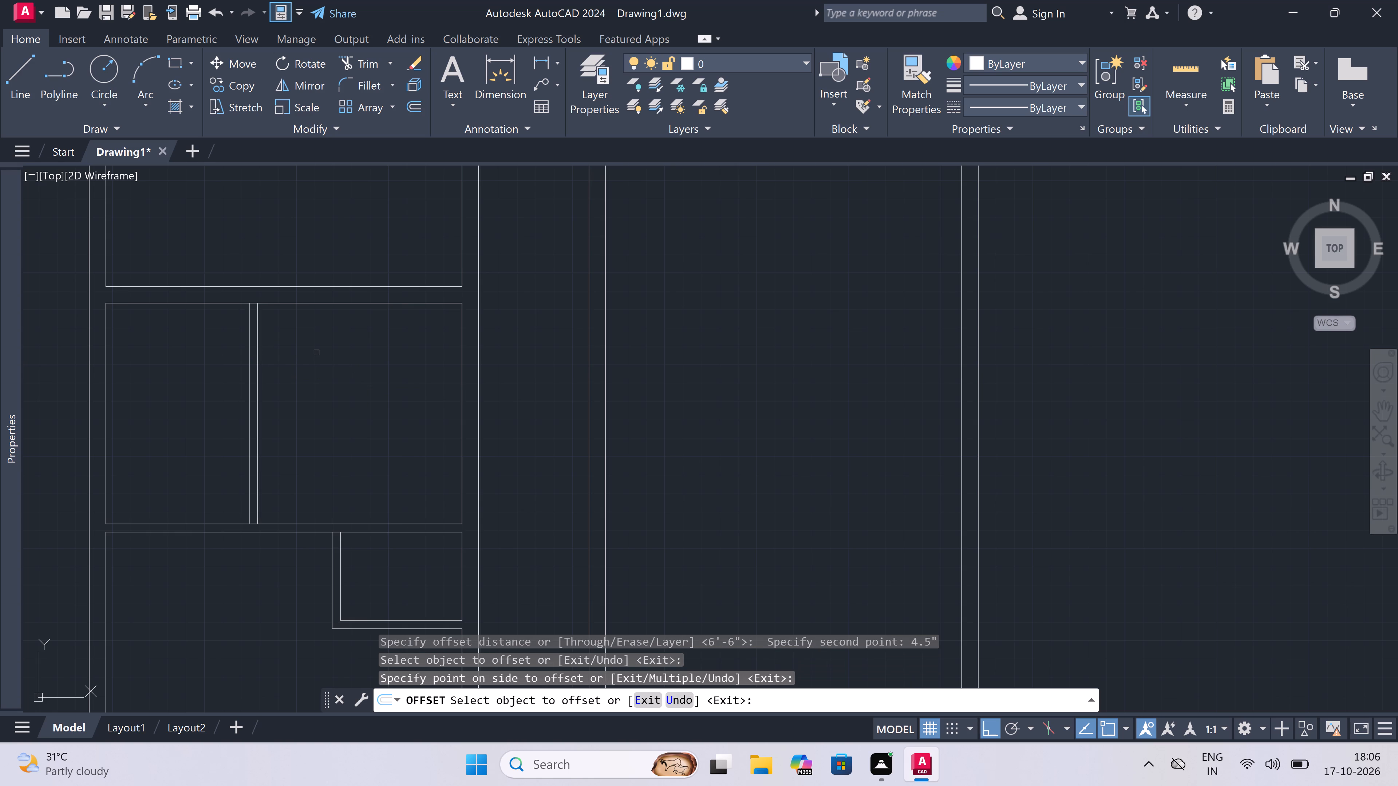
{"action": "key", "text": "Escape"}
Offset the lower line of the first block's lowest full-width partition 10' downward.
{"action": "key", "text": "space"}
{"action": "scroll", "coordinate": [316, 353], "scroll_direction": "down", "scroll_amount": 3}
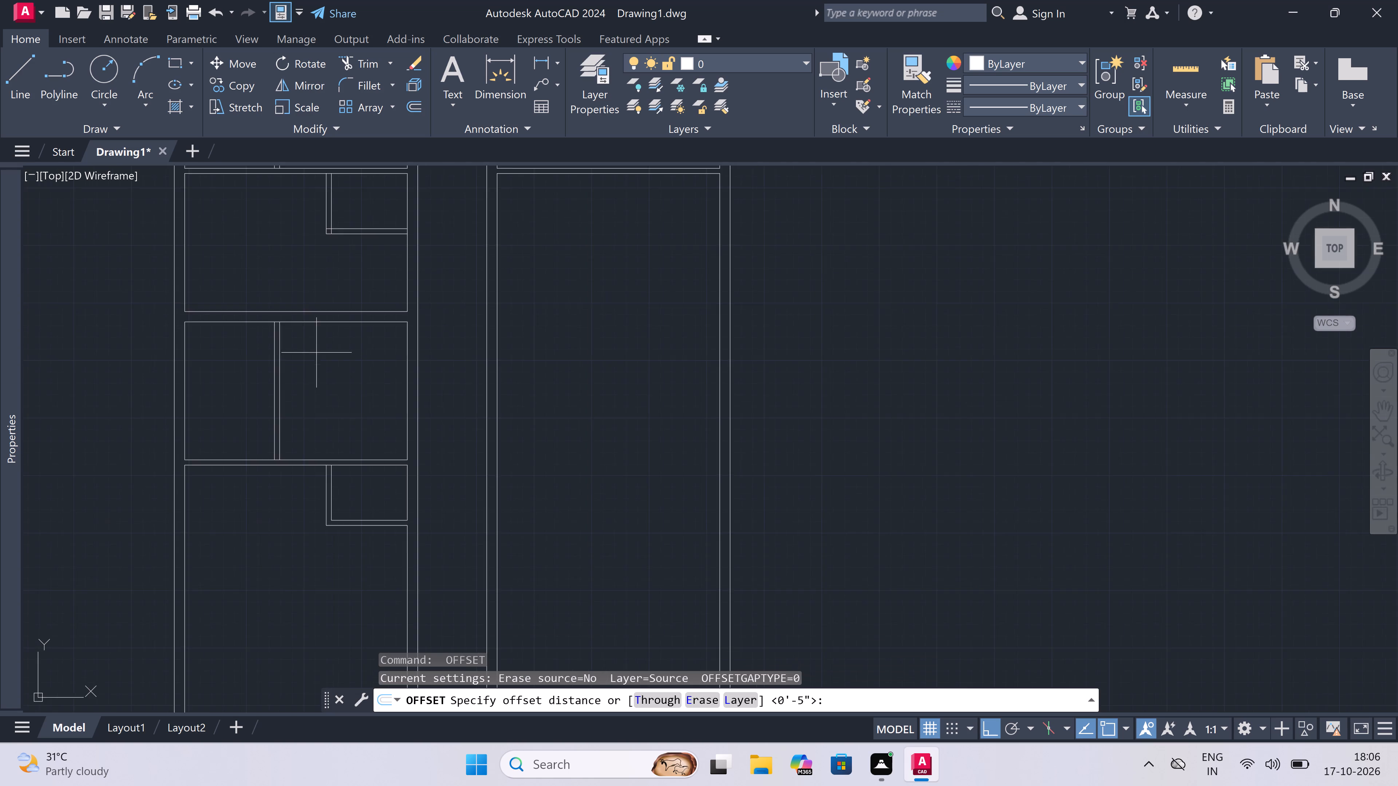
{"action": "scroll", "coordinate": [316, 353], "scroll_direction": "down", "scroll_amount": 2}
{"action": "scroll", "coordinate": [312, 388], "scroll_direction": "up", "scroll_amount": 5}
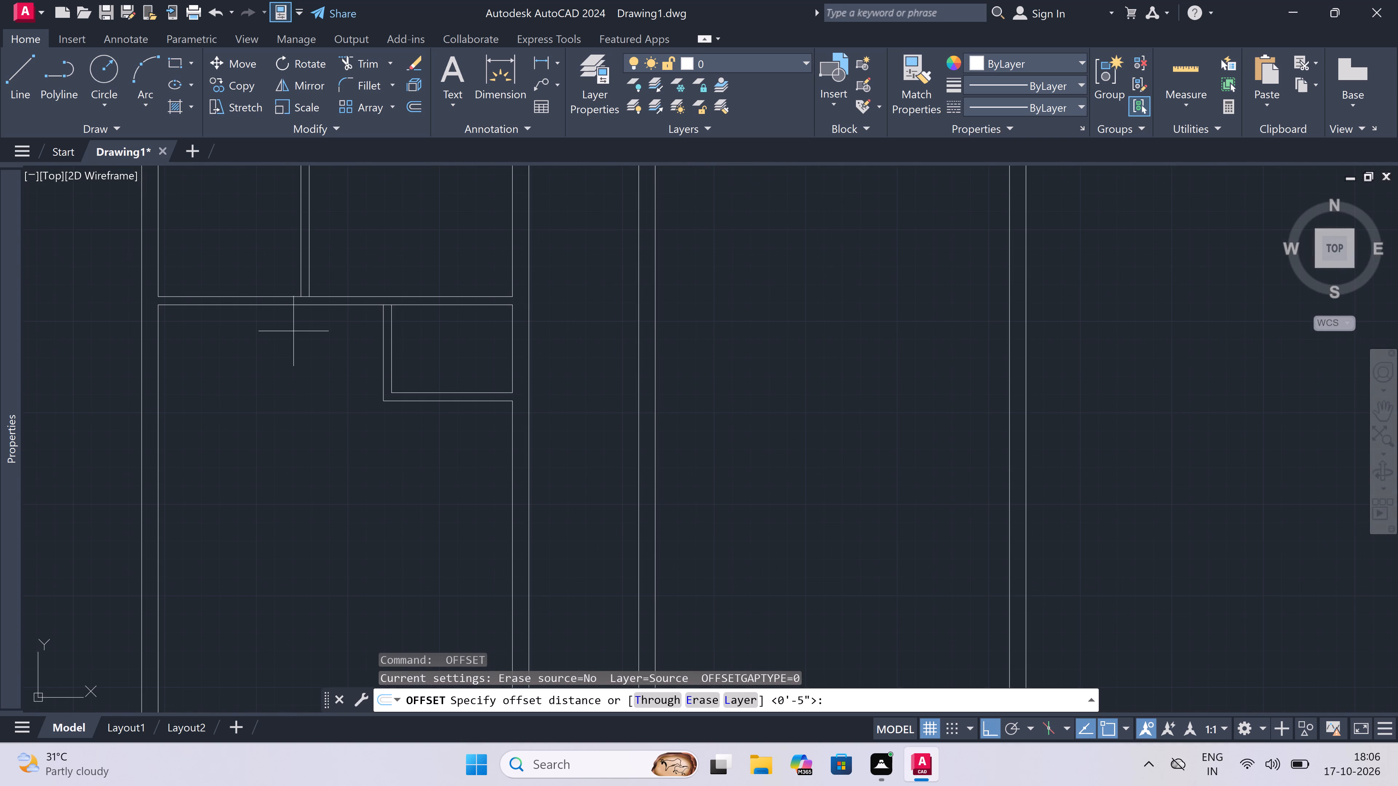
{"action": "left_click", "coordinate": [287, 306]}
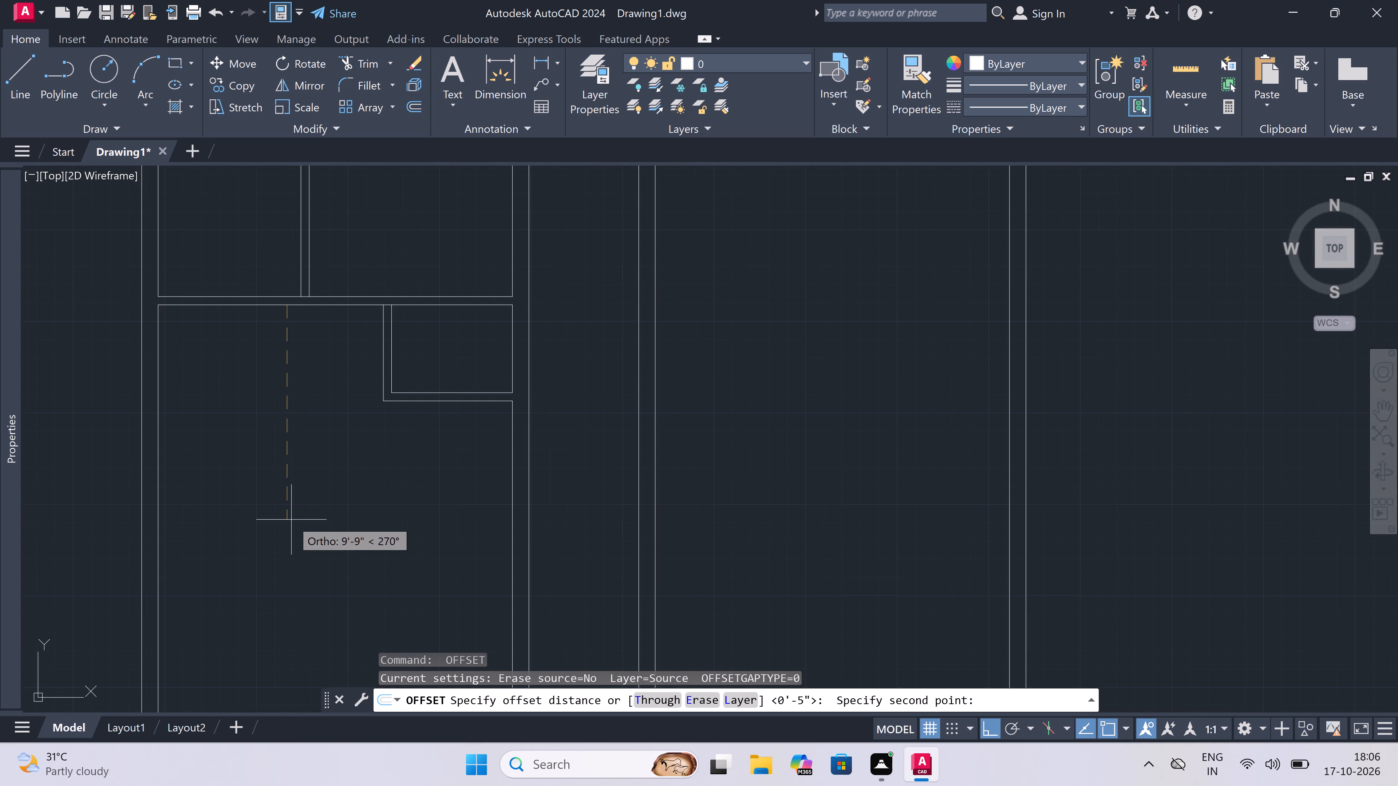
{"action": "key", "text": "1"}
{"action": "key", "text": "0"}
{"action": "type", "text": "'"}
{"action": "key", "text": "space"}
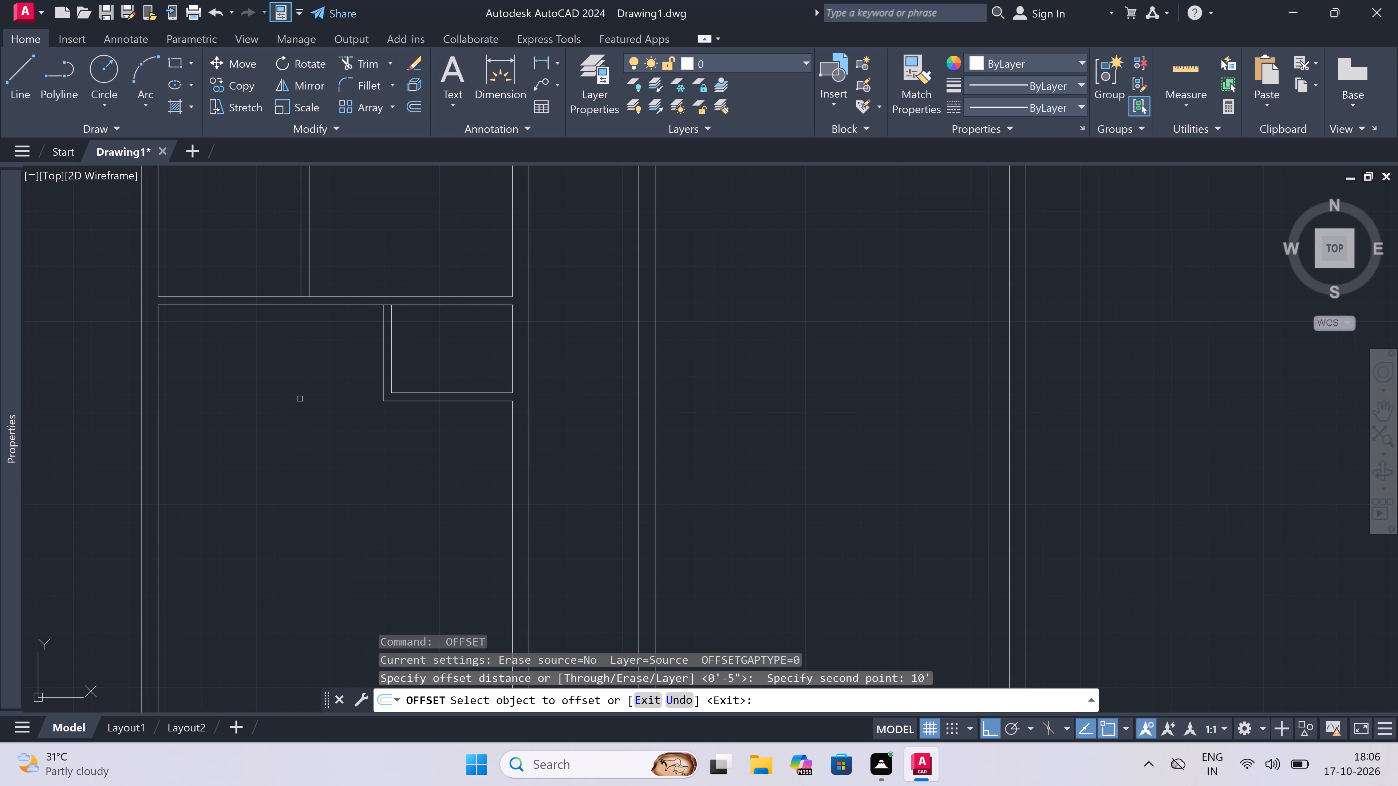
{"action": "left_click_drag", "start_coordinate": [300, 306], "coordinate": [300, 318]}
{"action": "left_click", "coordinate": [300, 419]}
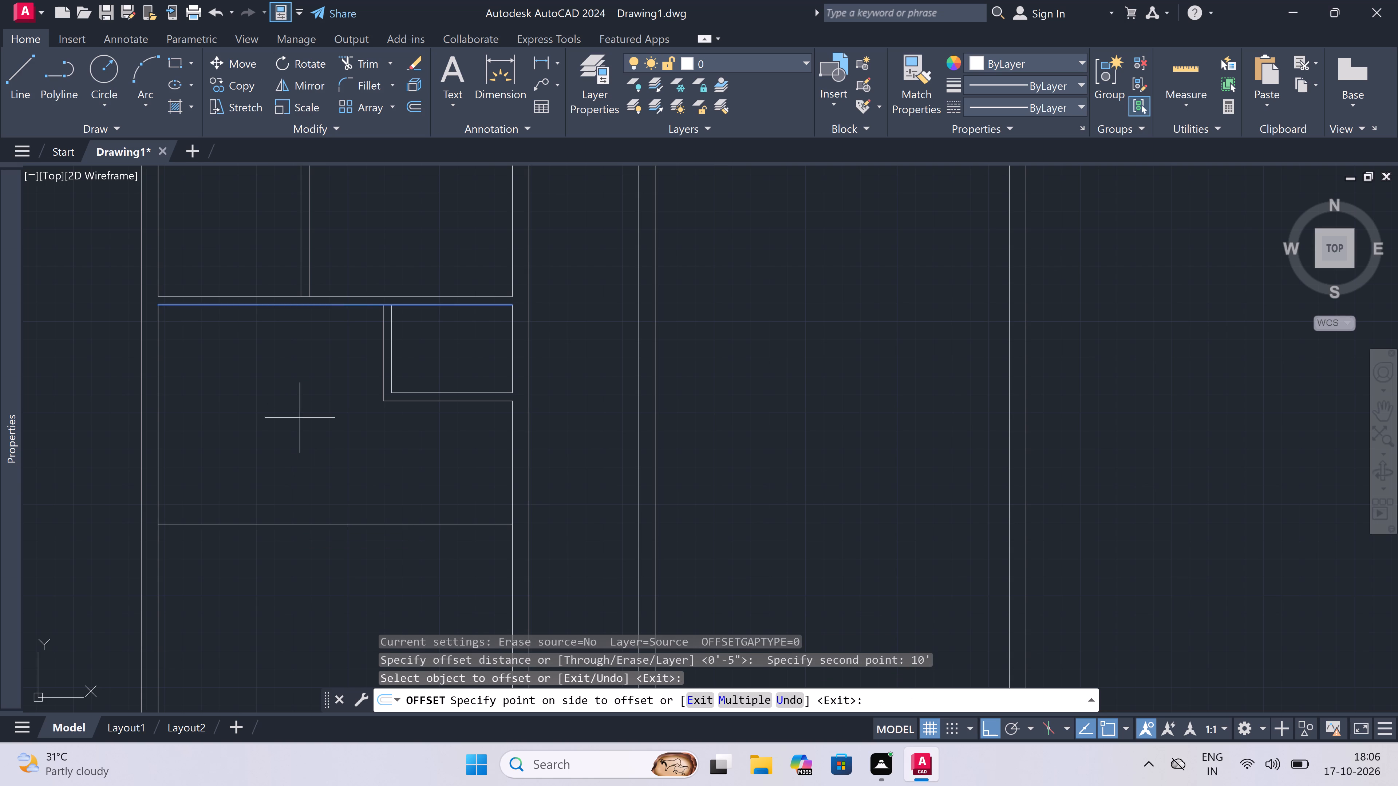
{"action": "key", "text": "Escape"}
Offset the new horizontal line below the lowest corner room 9" downward to form a cross wall.
{"action": "key", "text": "space"}
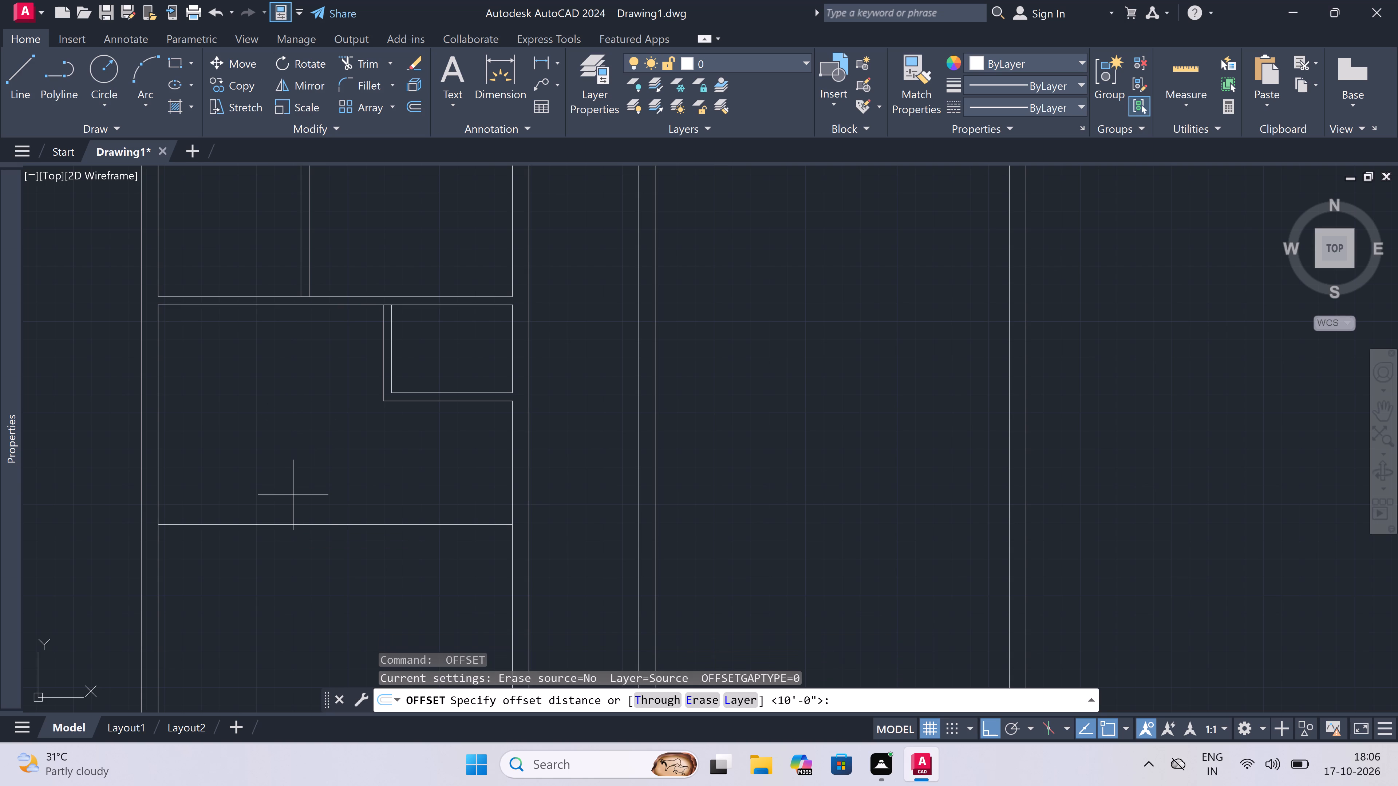
{"action": "left_click", "coordinate": [301, 519]}
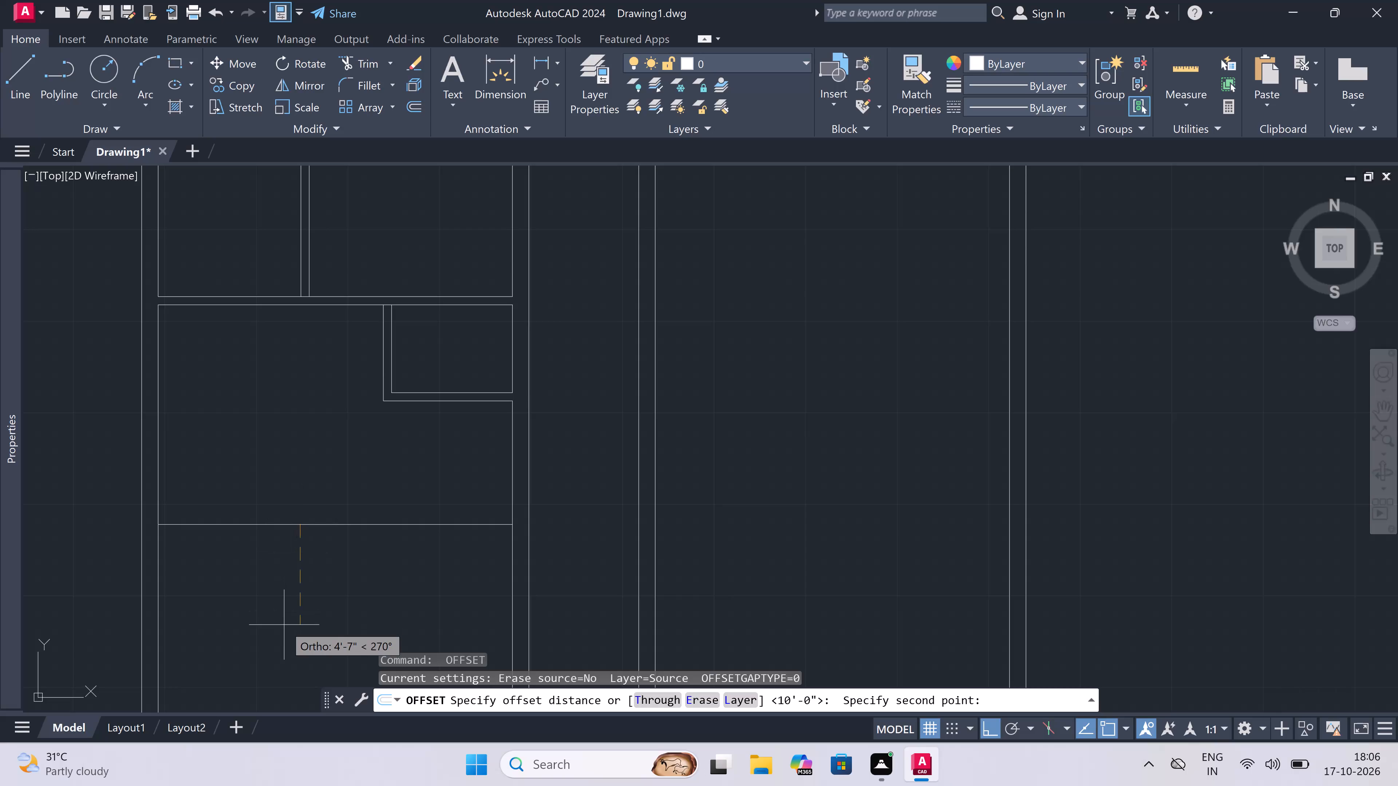
{"action": "key", "text": "9"}
{"action": "type", "text": "\""}
{"action": "key", "text": "space"}
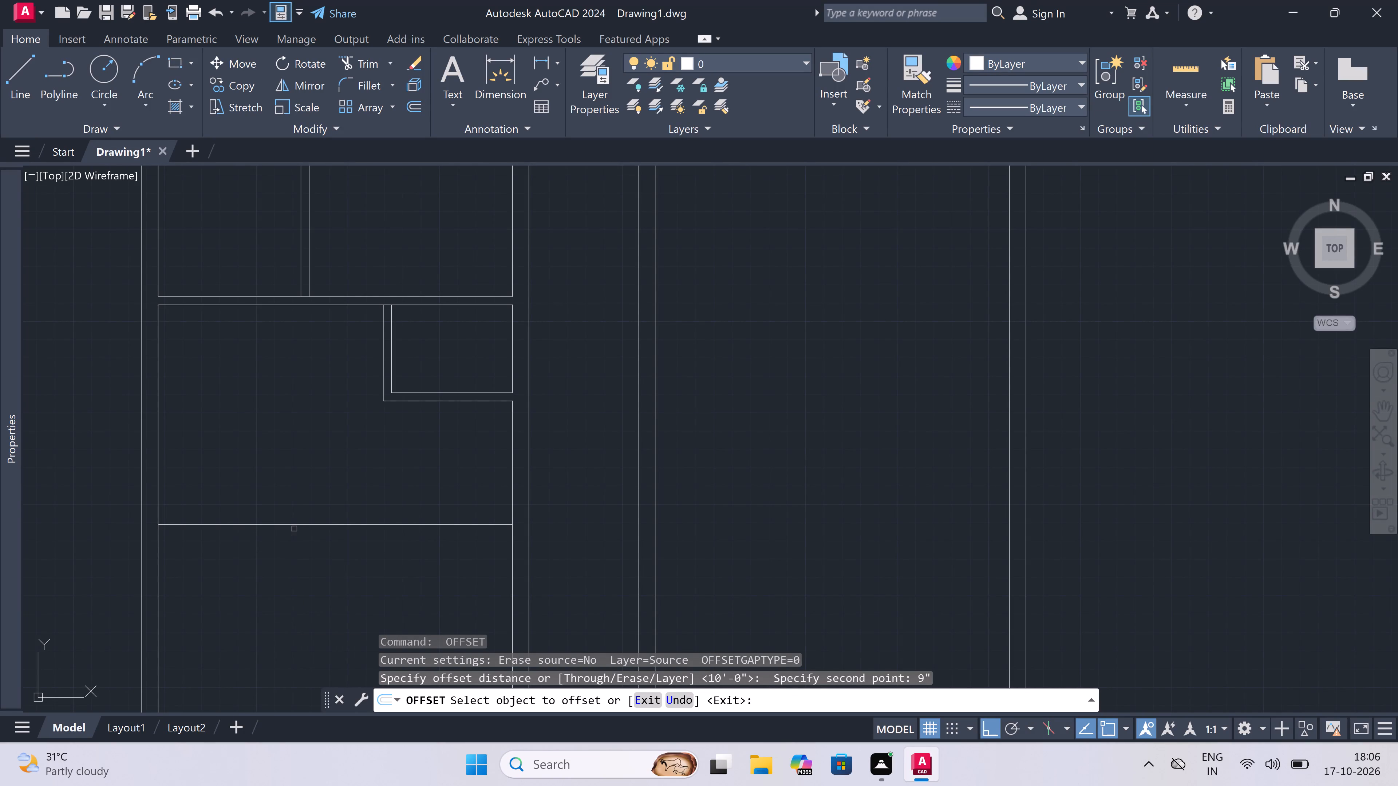
{"action": "left_click_drag", "start_coordinate": [291, 526], "coordinate": [288, 561]}
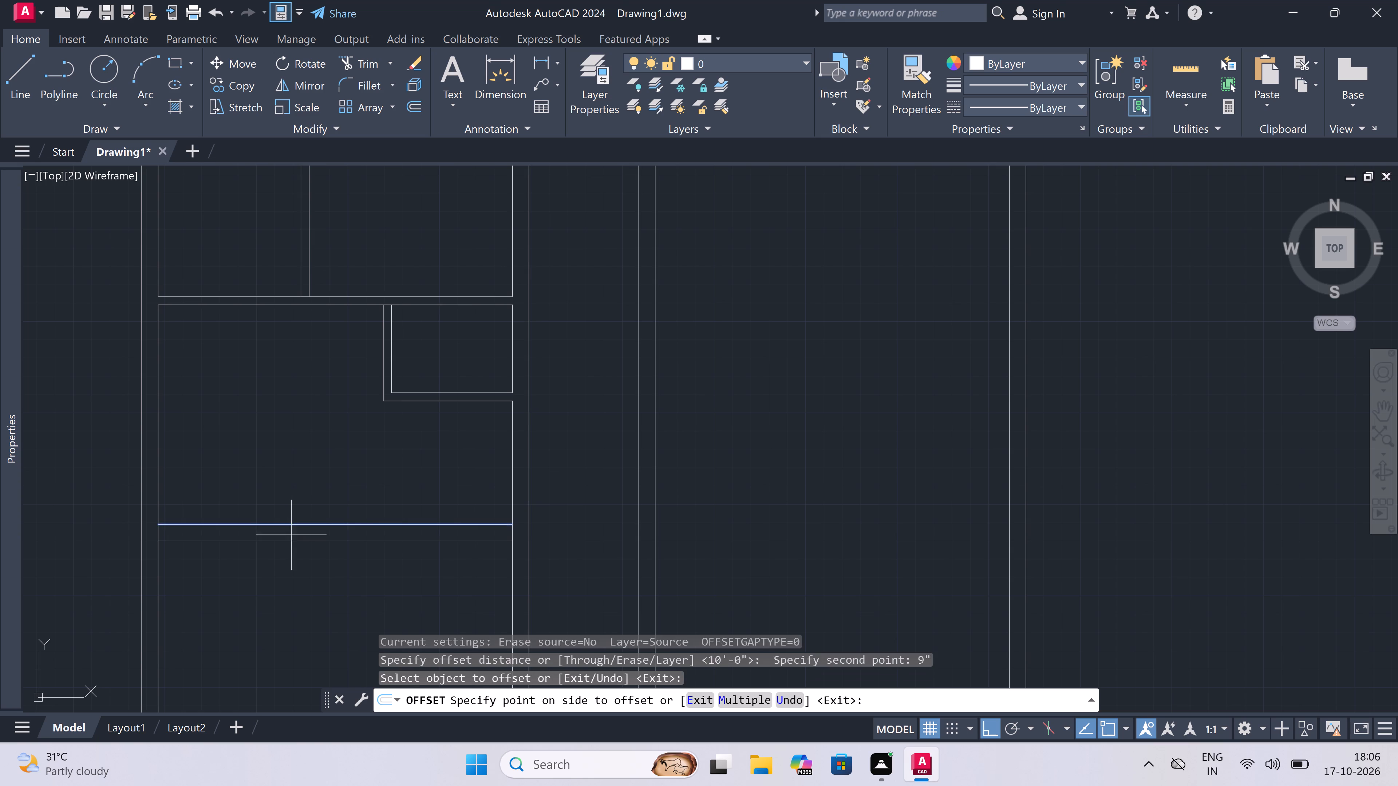
{"action": "left_click", "coordinate": [287, 579]}
{"action": "scroll", "coordinate": [292, 567], "scroll_direction": "down", "scroll_amount": 5}
{"action": "scroll", "coordinate": [290, 584], "scroll_direction": "up", "scroll_amount": 5}
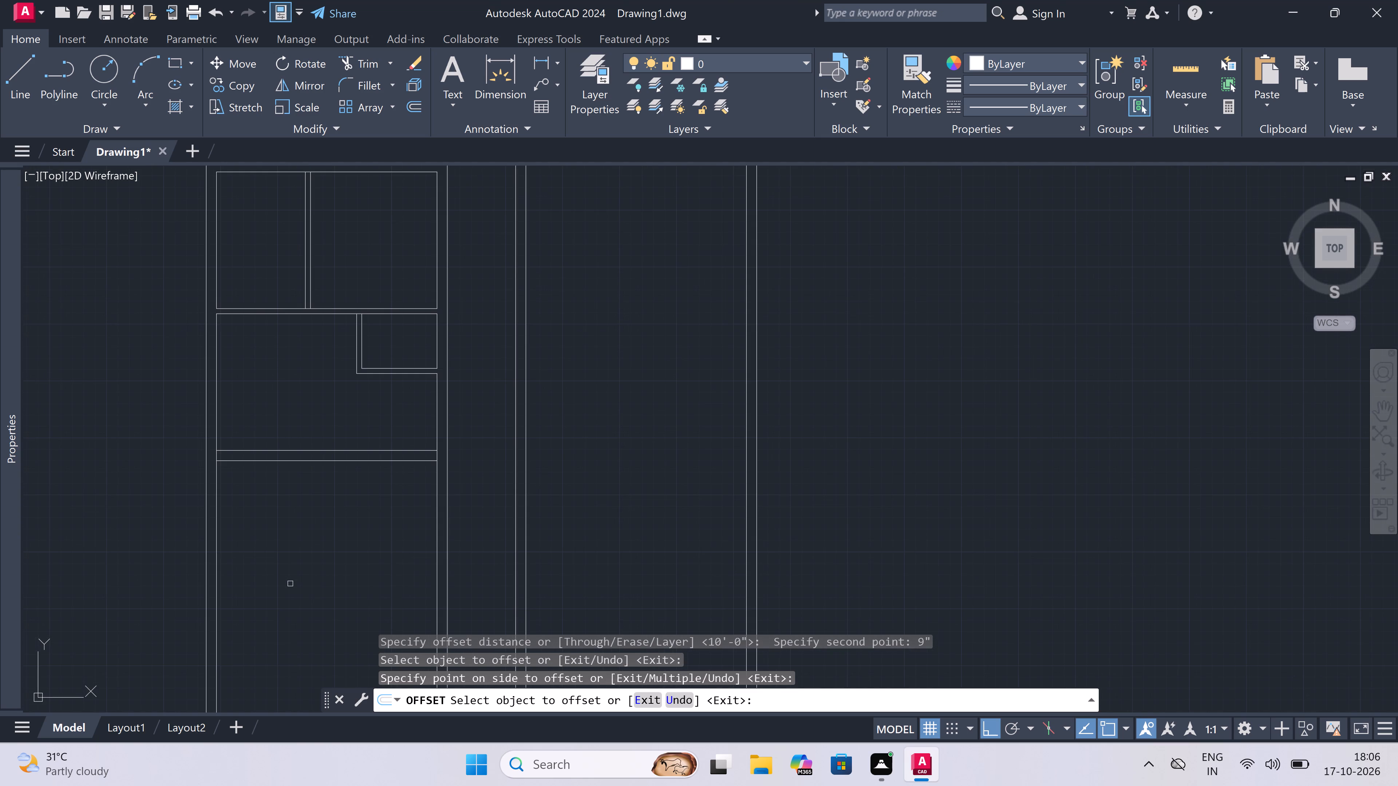
{"action": "key", "text": "Escape"}
Offset the lower line of the new 9" cross wall 10' downward.
{"action": "key", "text": "space"}
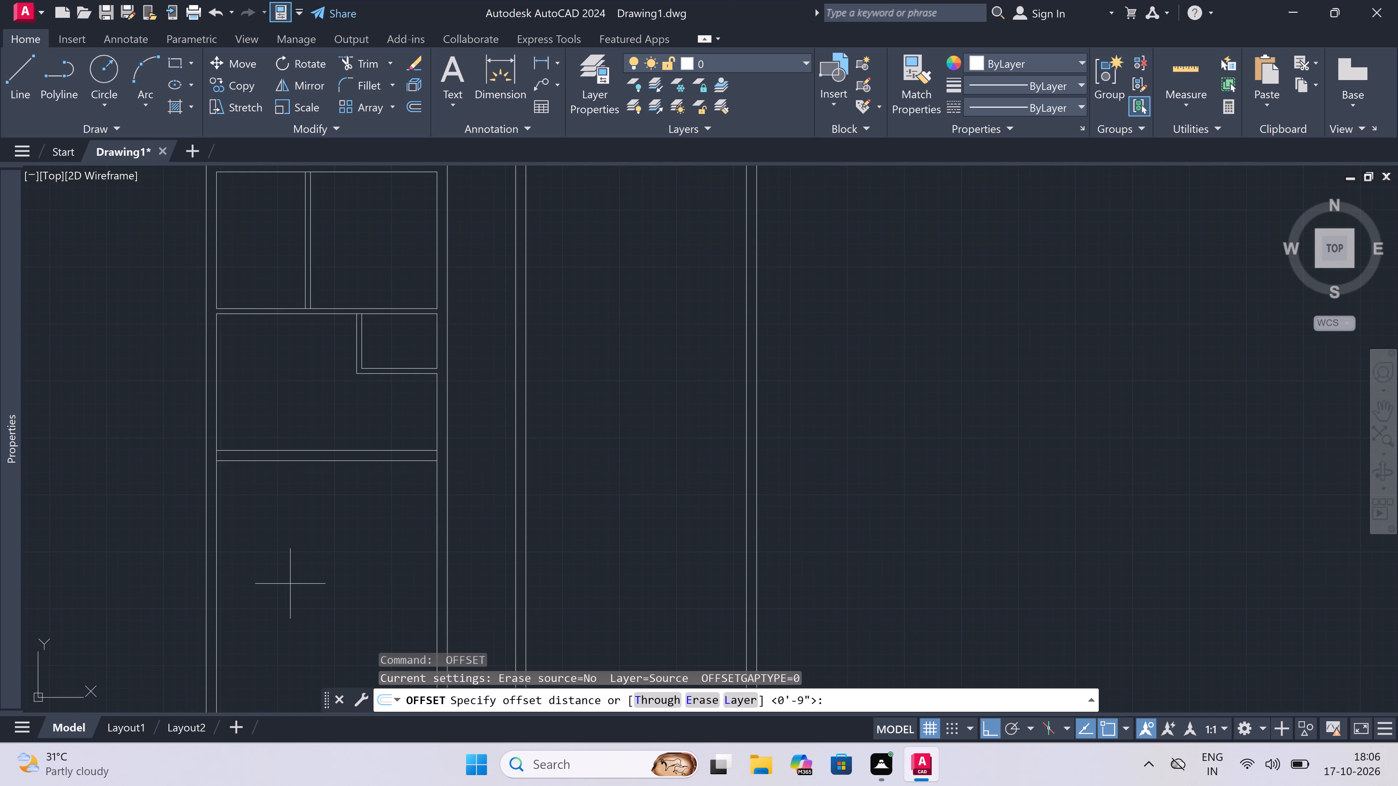
{"action": "left_click", "coordinate": [311, 461]}
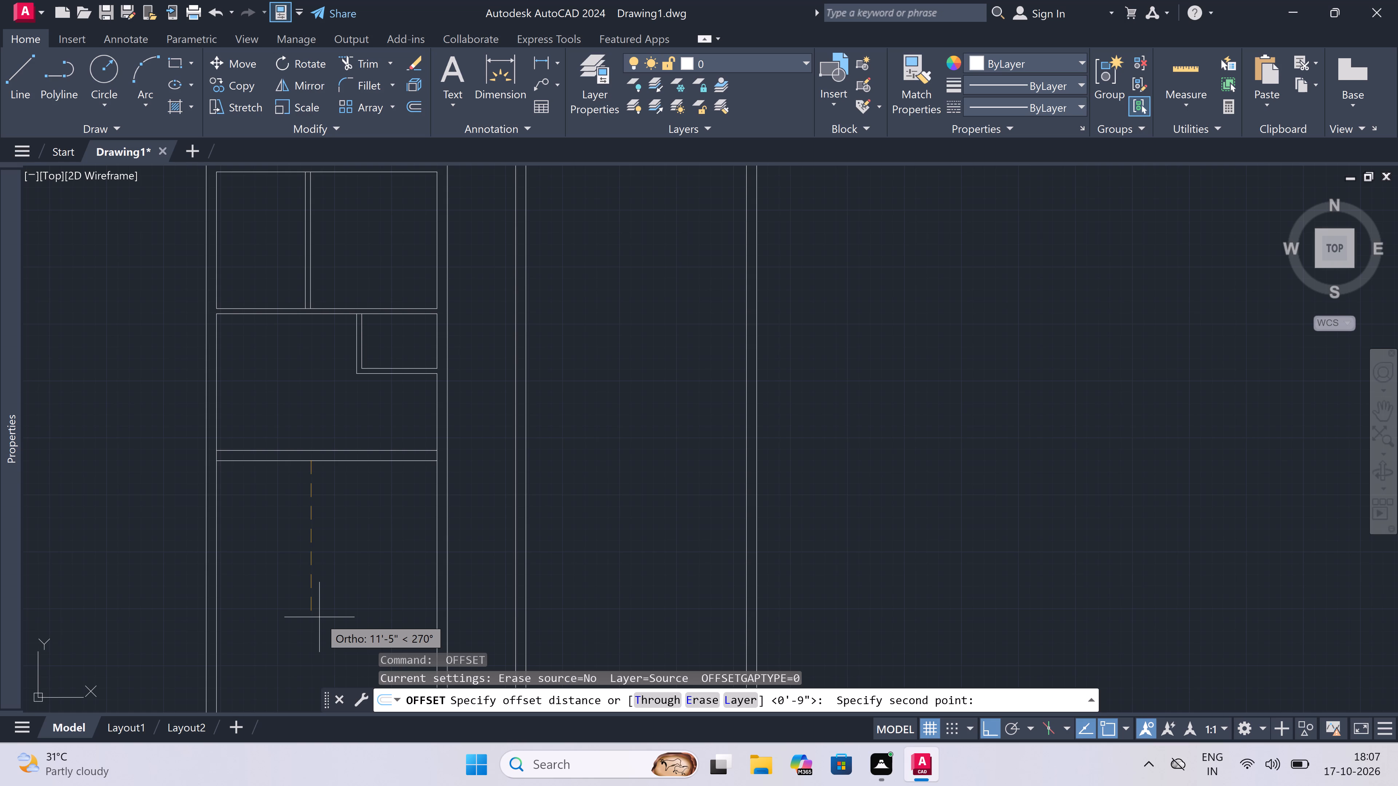
{"action": "type", "text": "10'"}
{"action": "key", "text": "space"}
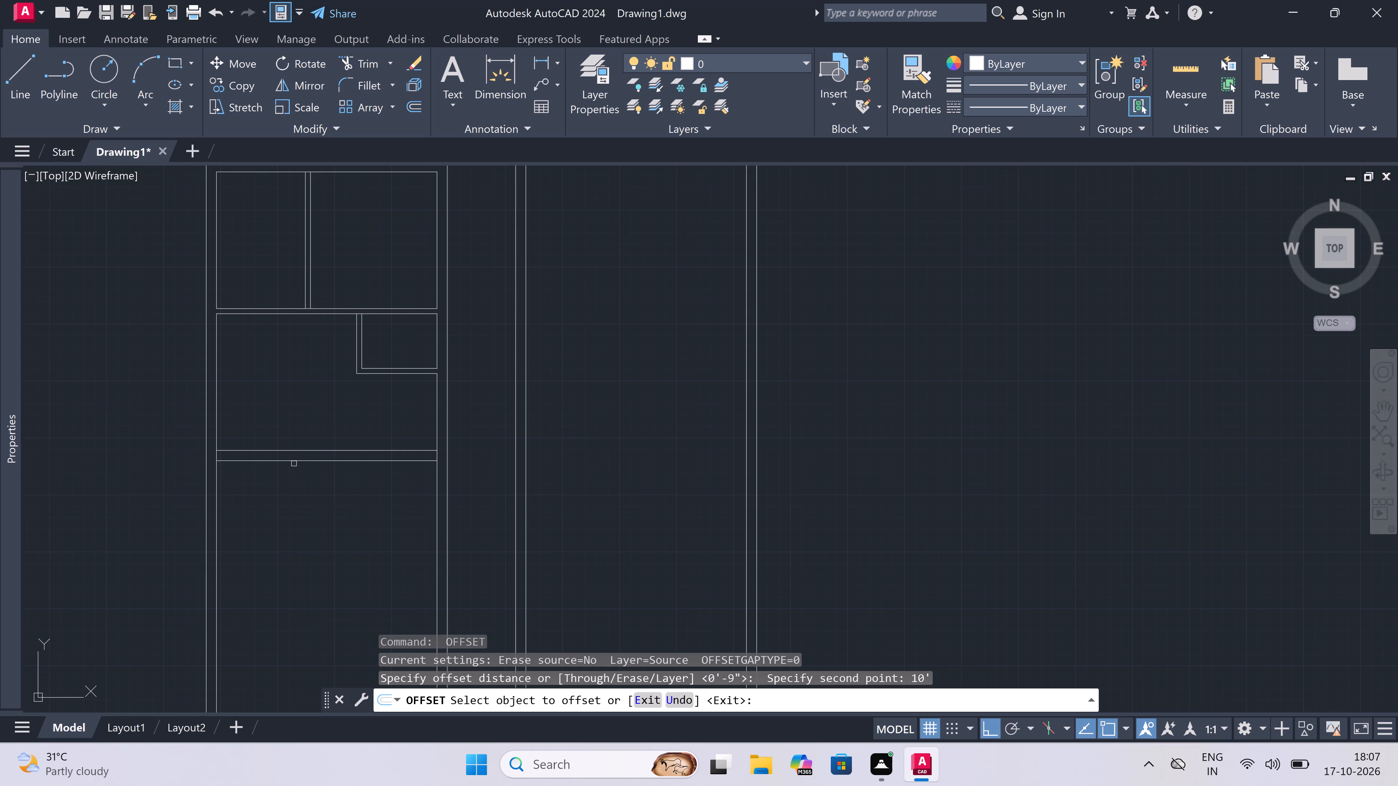
{"action": "left_click_drag", "start_coordinate": [293, 462], "coordinate": [293, 471]}
{"action": "left_click", "coordinate": [300, 561]}
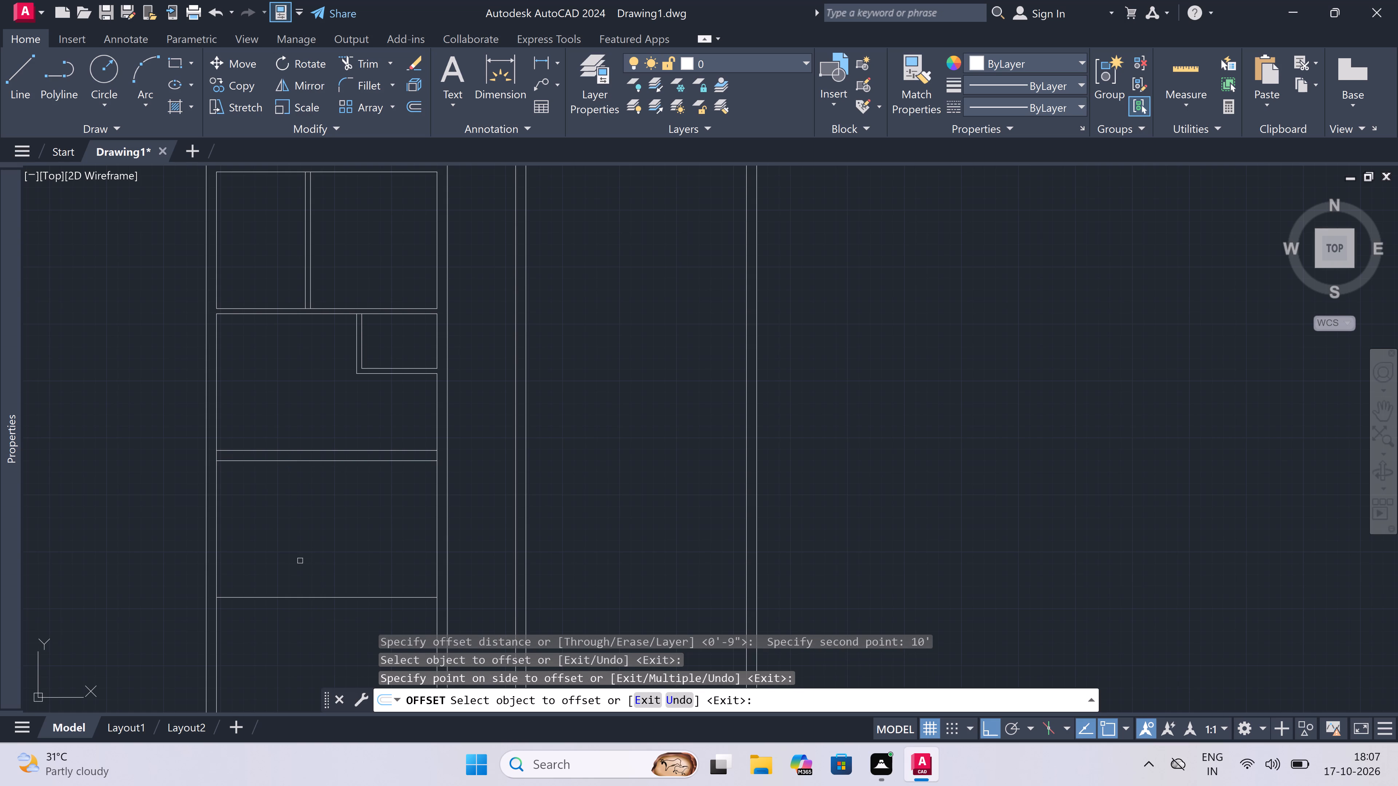
{"action": "key", "text": "Escape"}
Offset the new horizontal line 10' below the 9" cross wall 4.5" downward to form a partition.
{"action": "key", "text": "space"}
{"action": "scroll", "coordinate": [295, 558], "scroll_direction": "down", "scroll_amount": 2}
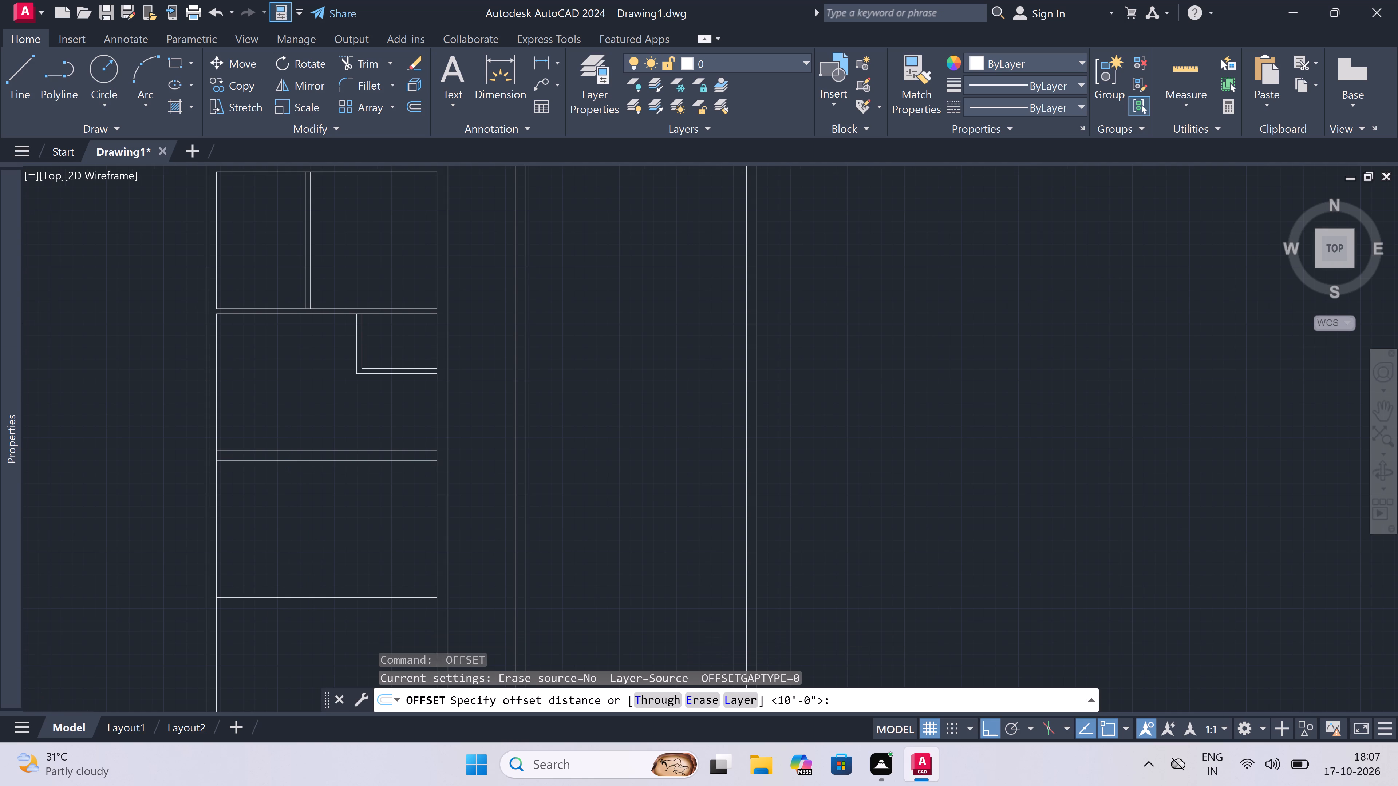
{"action": "scroll", "coordinate": [309, 595], "scroll_direction": "up", "scroll_amount": 2}
{"action": "left_click", "coordinate": [306, 543]}
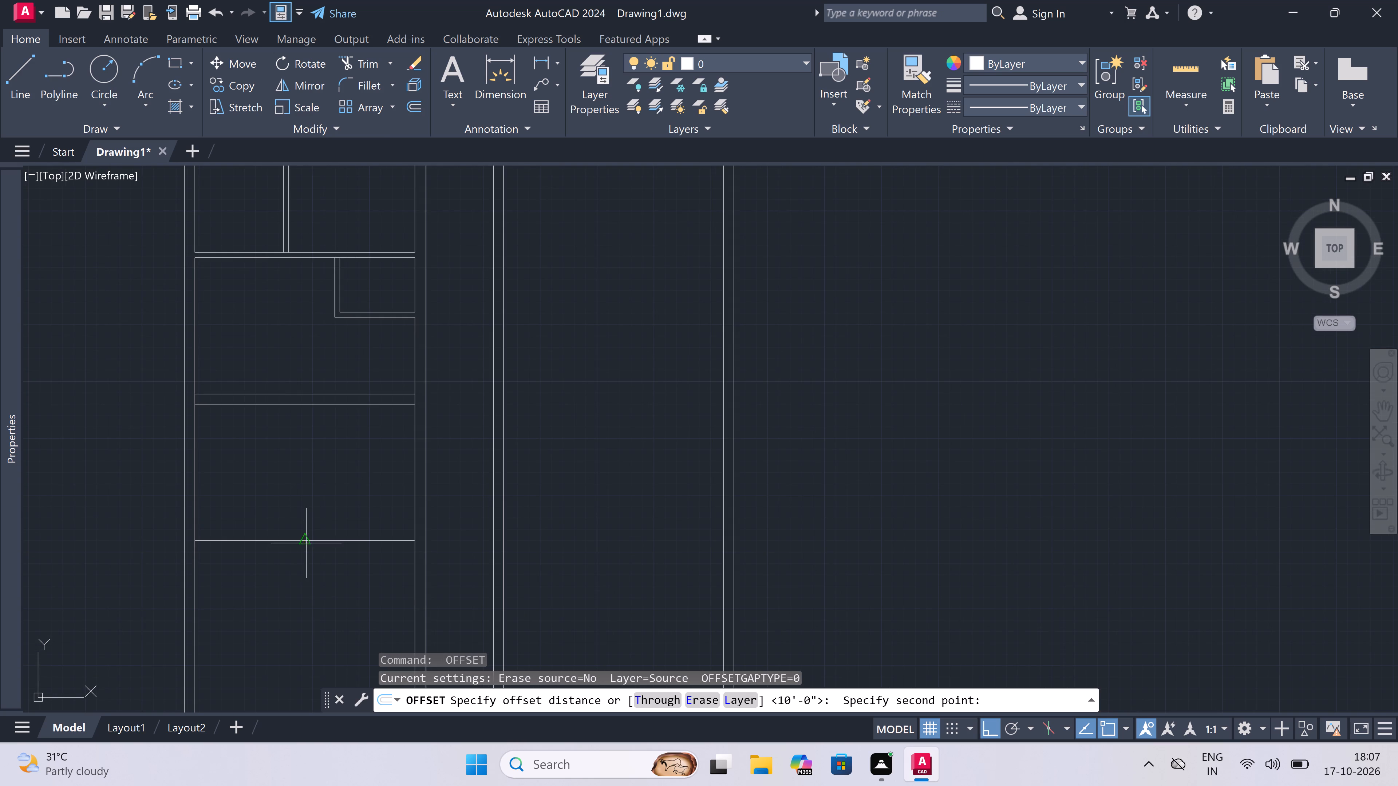
{"action": "key", "text": "4"}
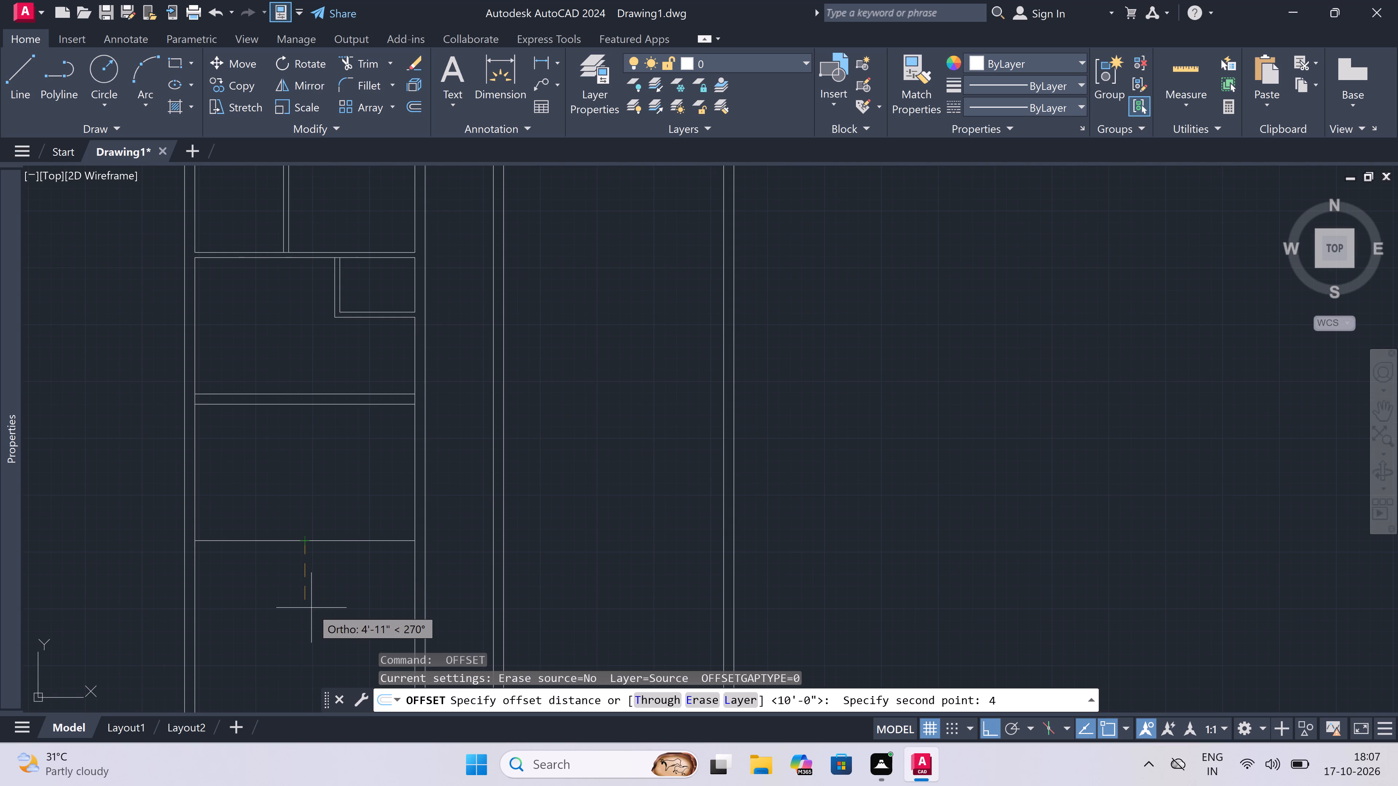
{"action": "key", "text": "period"}
{"action": "key", "text": "5"}
{"action": "type", "text": "\""}
{"action": "key", "text": "space"}
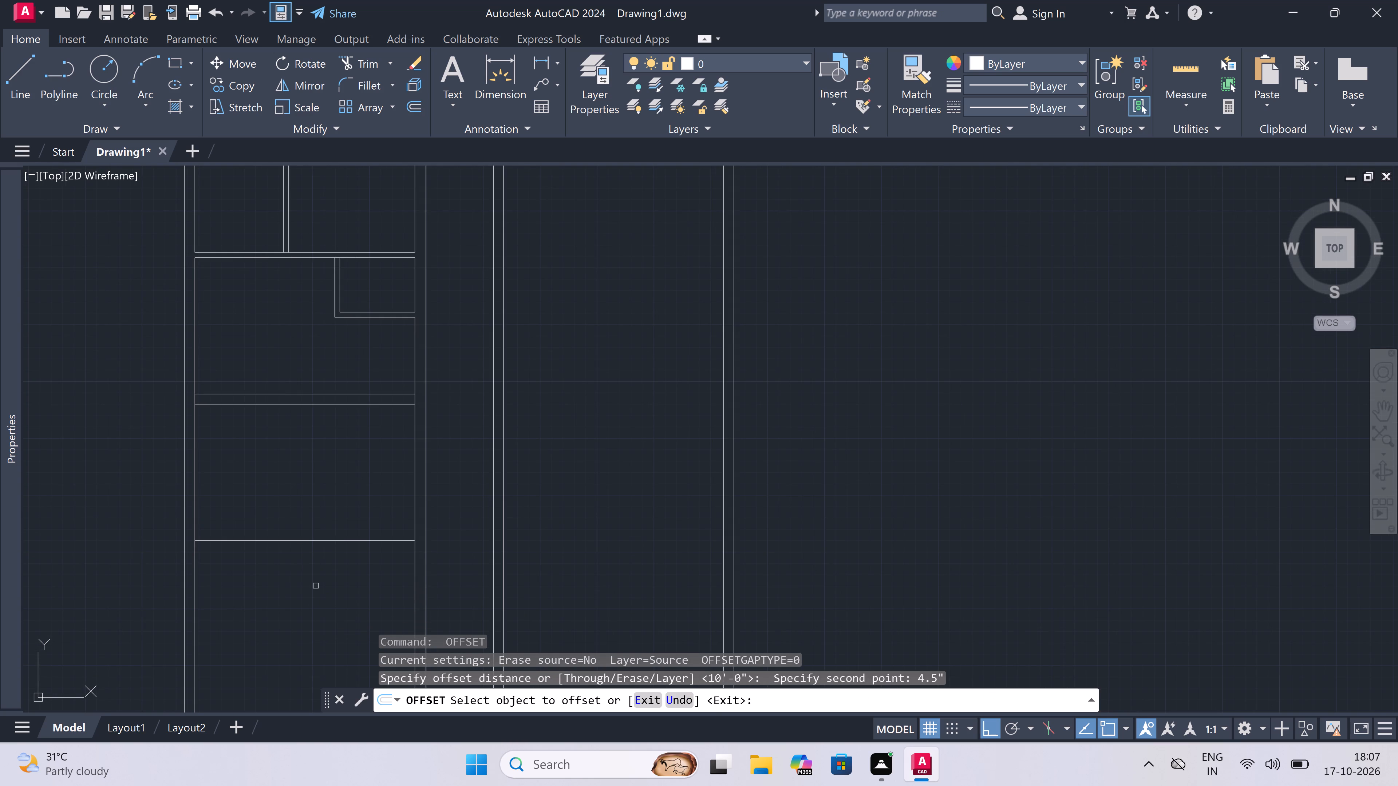
{"action": "left_click_drag", "start_coordinate": [309, 542], "coordinate": [309, 566]}
{"action": "left_click", "coordinate": [309, 575]}
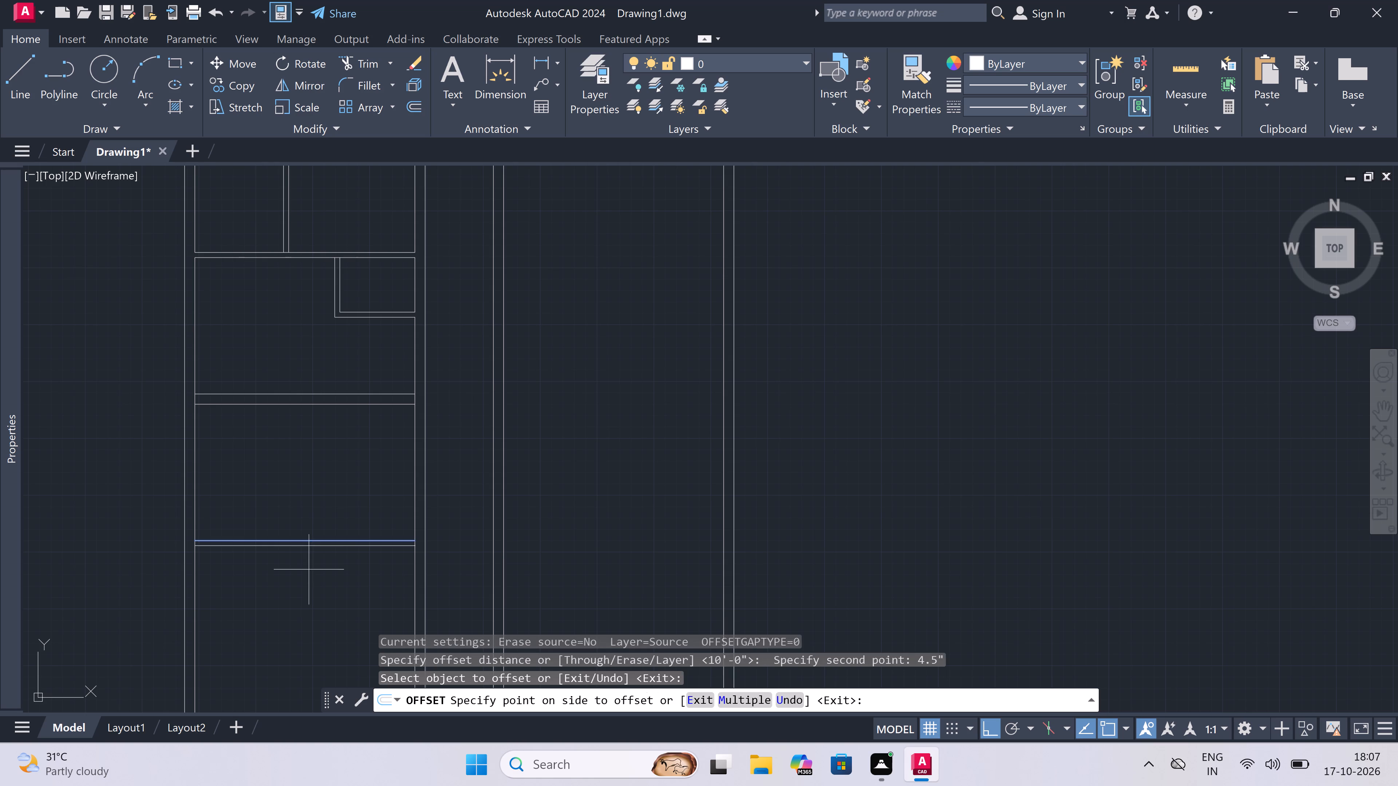
{"action": "key", "text": "Escape"}
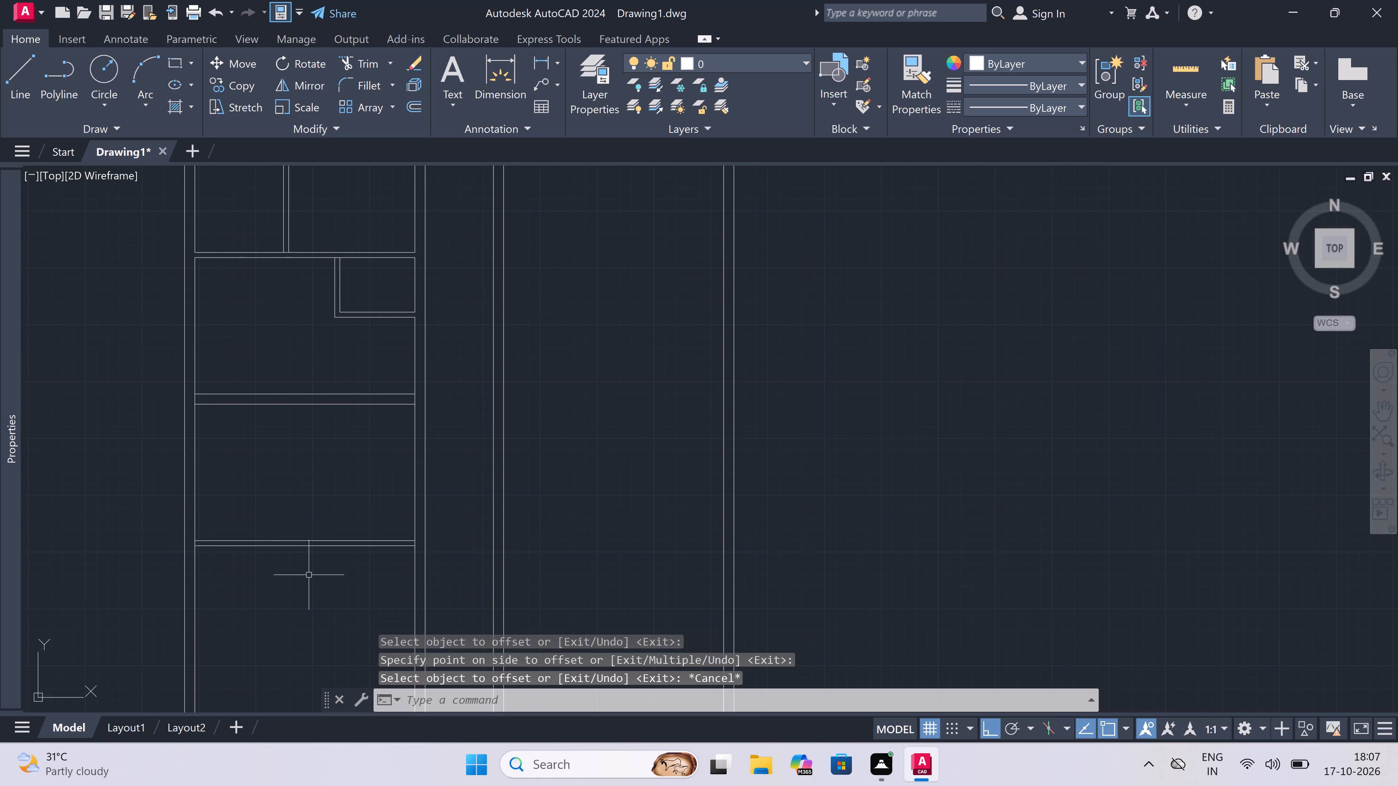
Offset the lower line of the new 4.5" partition 4' downward.
{"action": "key", "text": "space"}
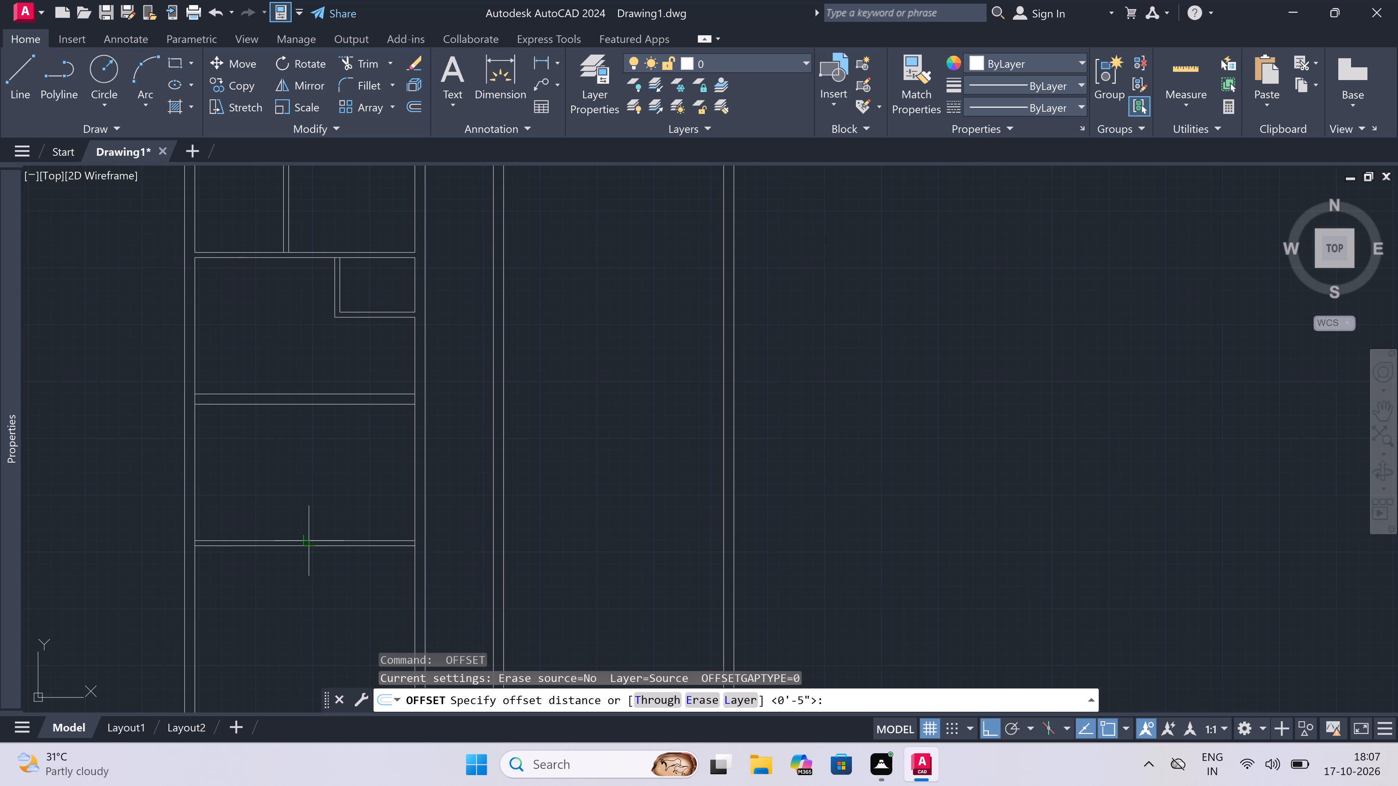
{"action": "left_click", "coordinate": [308, 549]}
{"action": "key", "text": "4"}
{"action": "type", "text": "'"}
{"action": "key", "text": "space"}
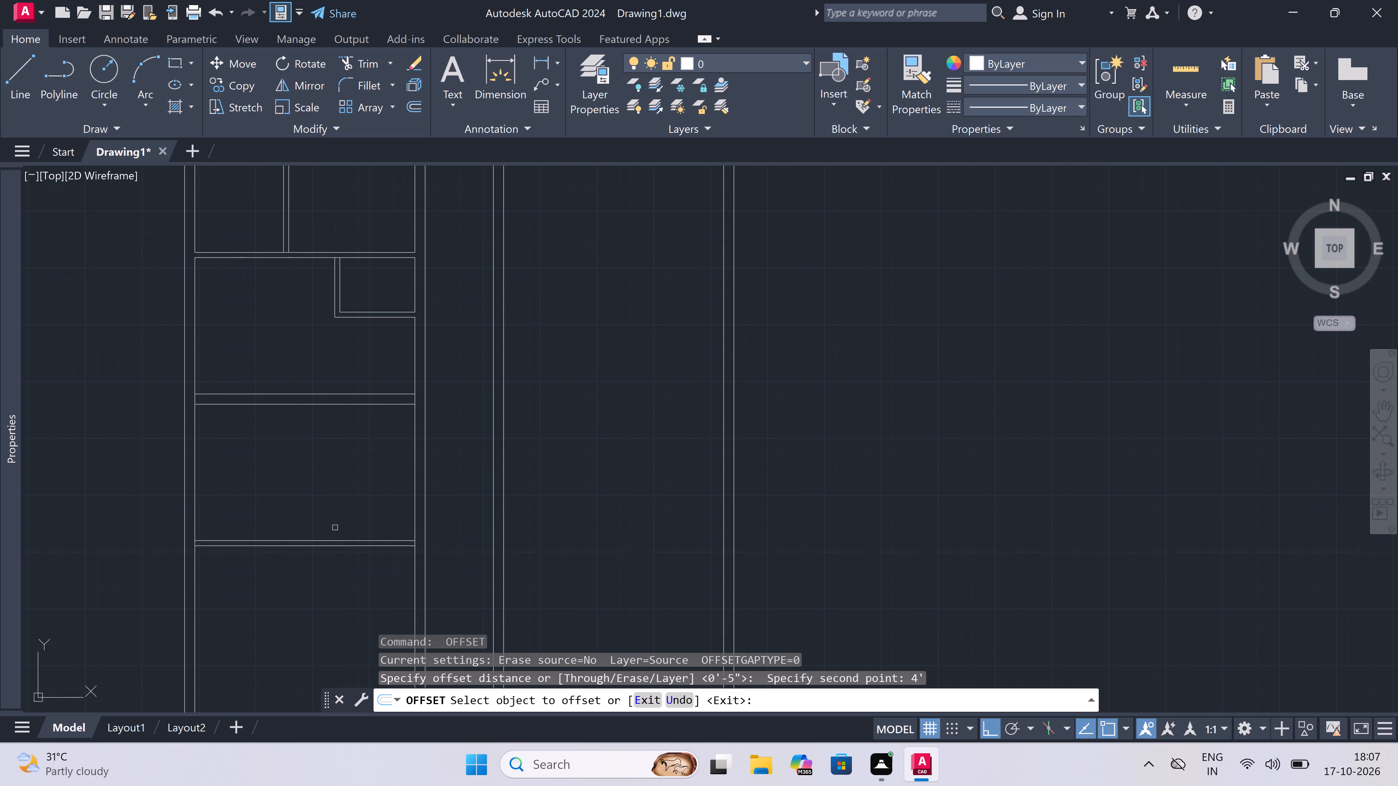
{"action": "scroll", "coordinate": [338, 505], "scroll_direction": "down", "scroll_amount": 4}
{"action": "scroll", "coordinate": [341, 524], "scroll_direction": "up", "scroll_amount": 4}
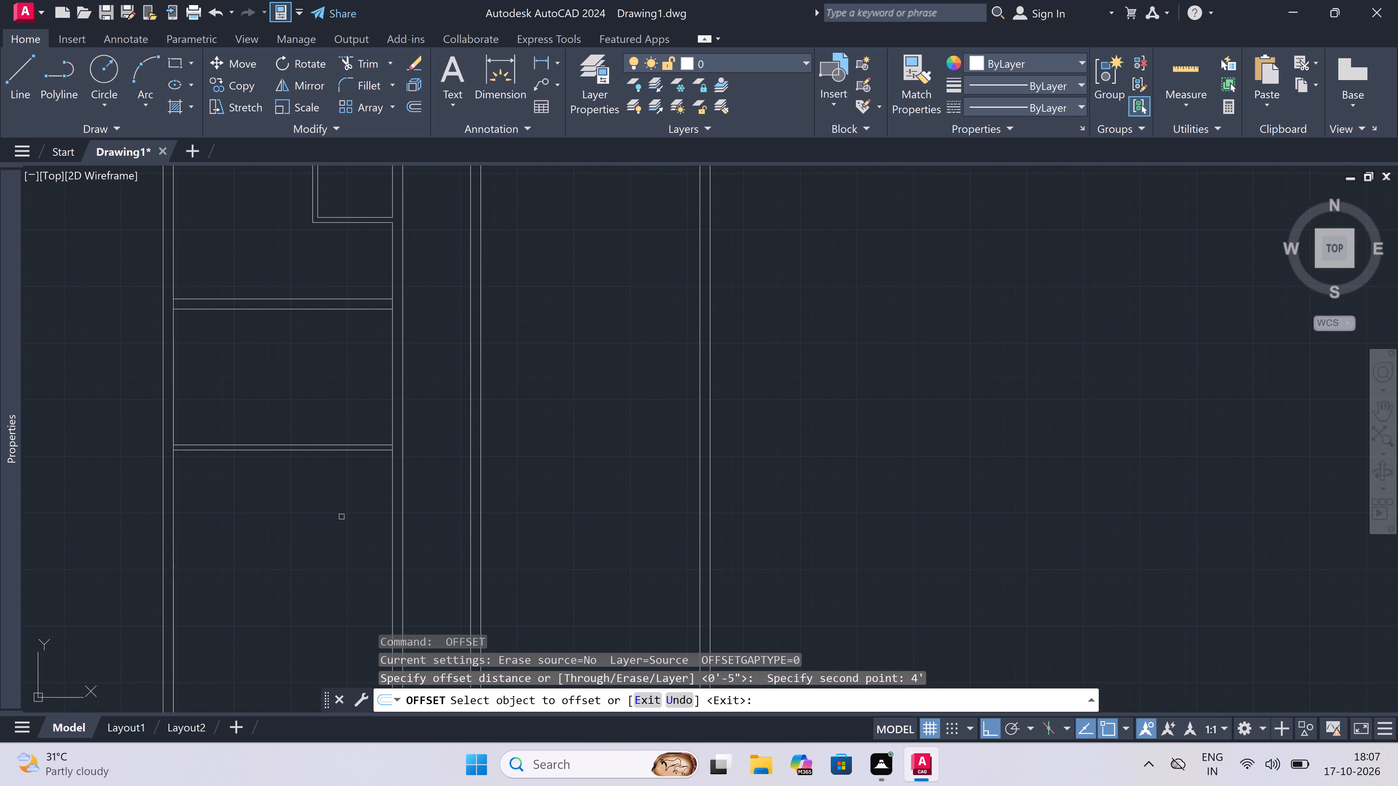
{"action": "scroll", "coordinate": [336, 474], "scroll_direction": "up", "scroll_amount": 2}
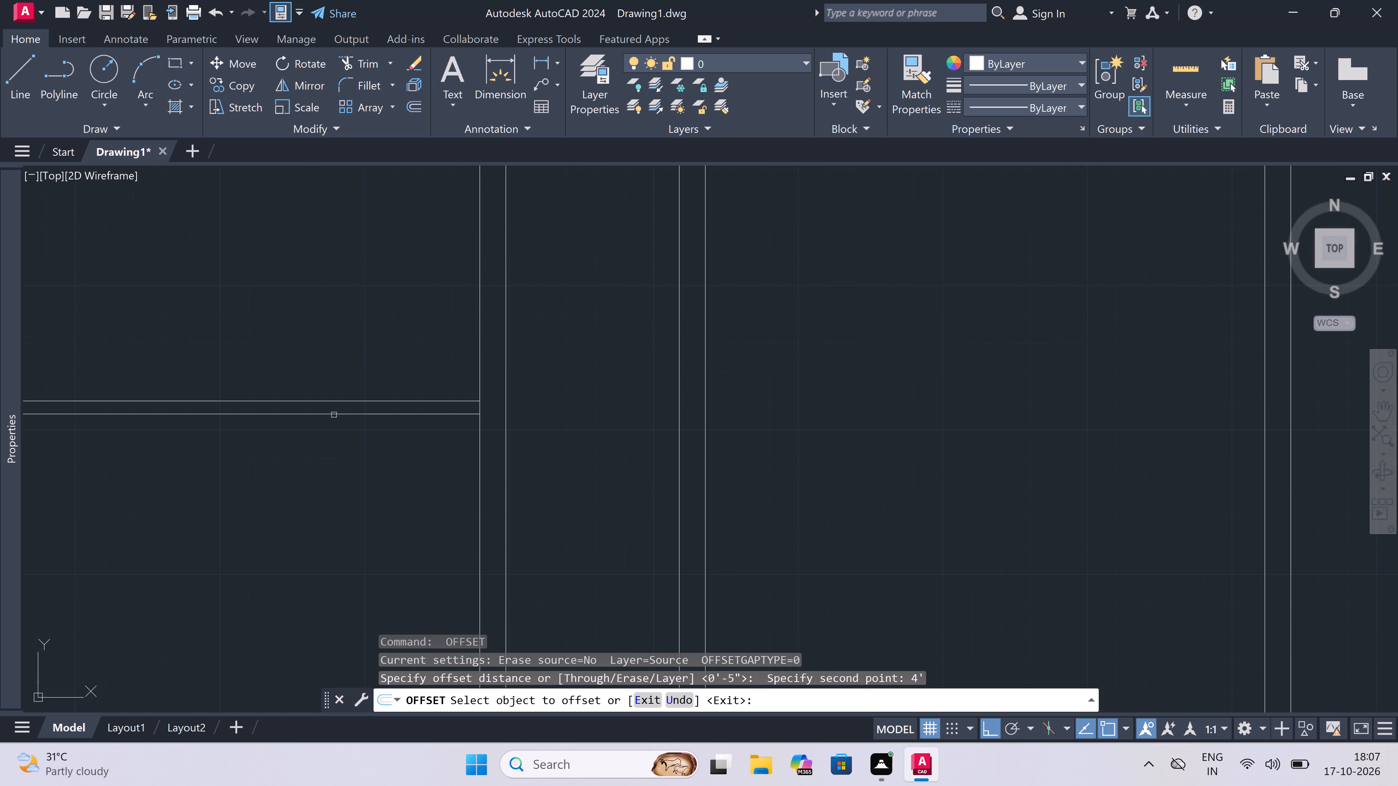
{"action": "left_click_drag", "start_coordinate": [334, 415], "coordinate": [334, 445]}
{"action": "left_click", "coordinate": [331, 501]}
{"action": "key", "text": "Escape"}
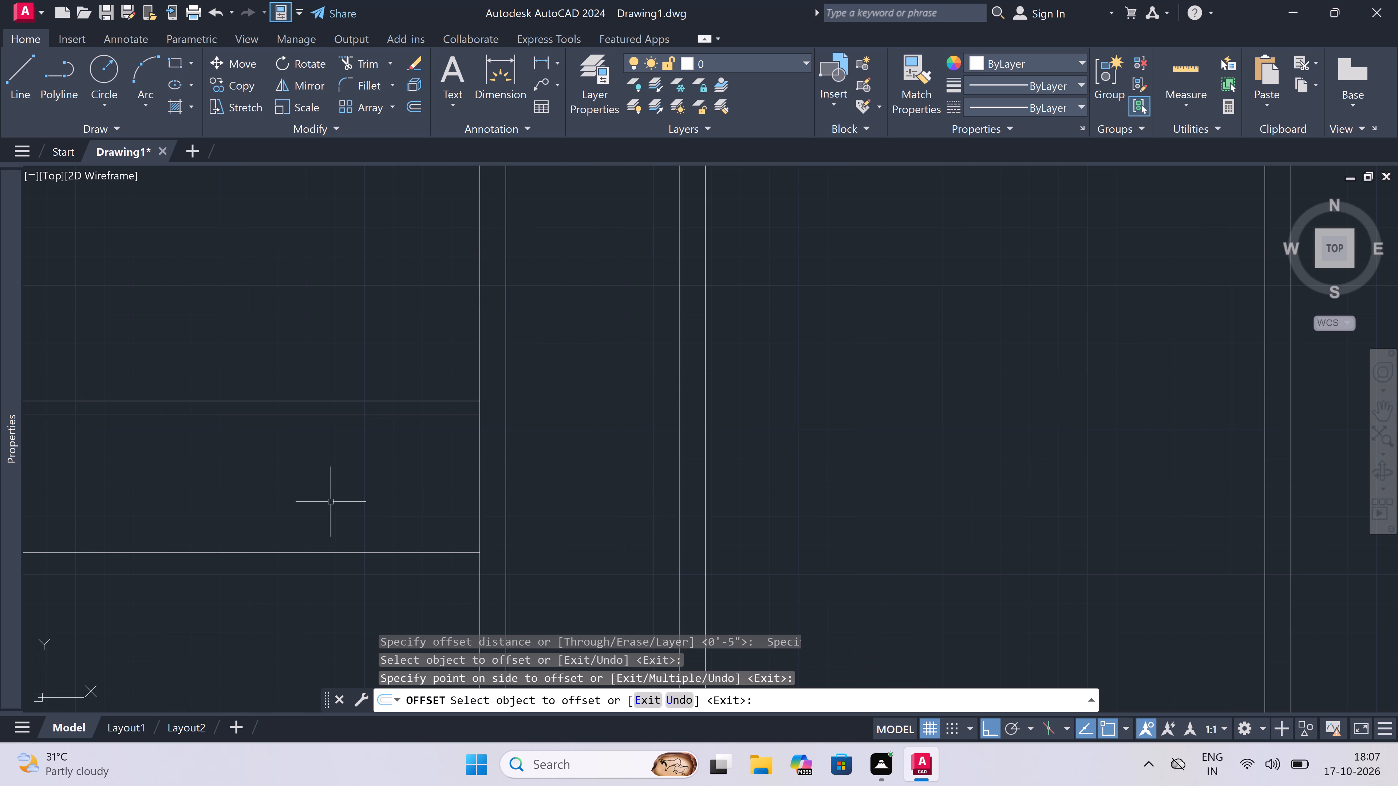
Offset the new line 4' below the partition 4.5" downward to form a second partition.
{"action": "key", "text": "space"}
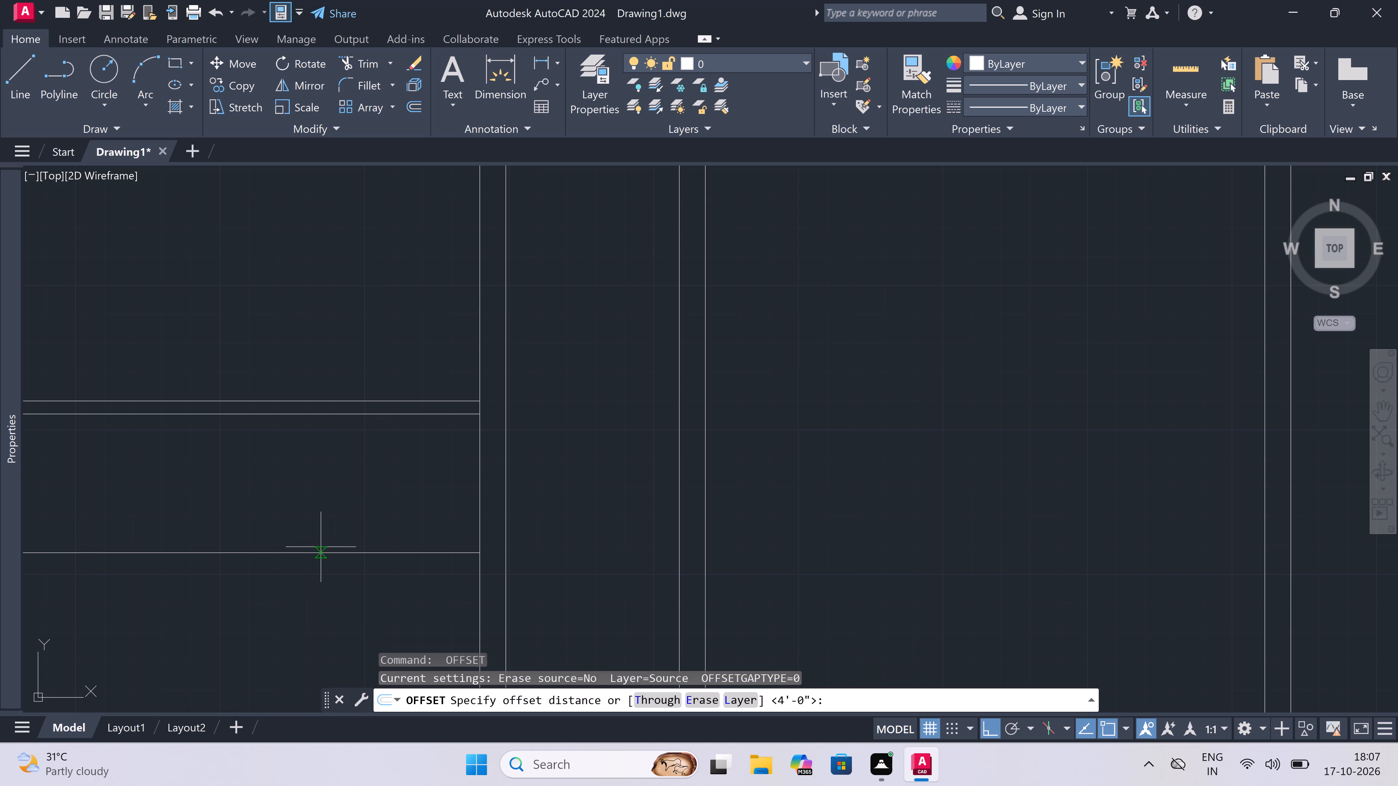
{"action": "left_click_drag", "start_coordinate": [321, 548], "coordinate": [322, 562]}
{"action": "key", "text": "4"}
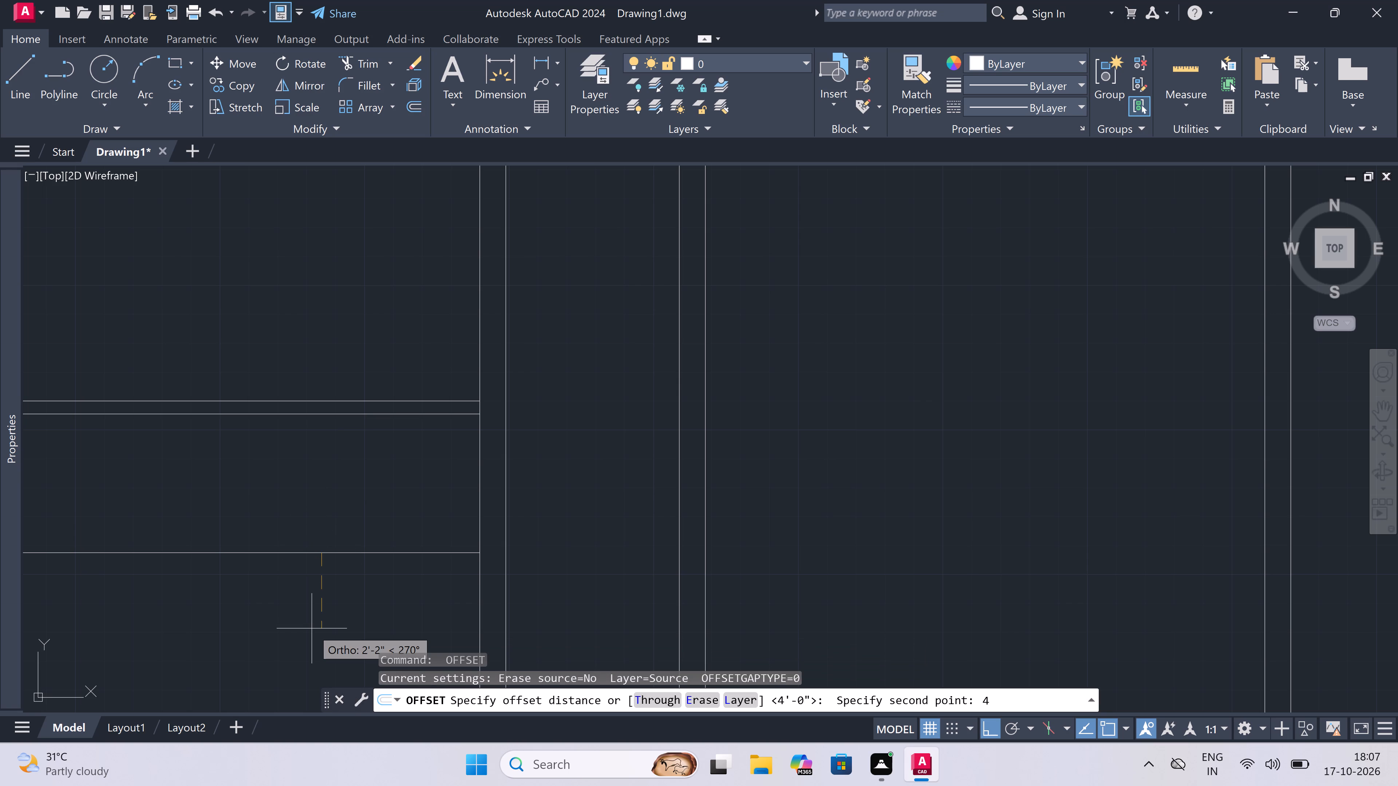
{"action": "type", "text": ".5"}
{"action": "type", "text": "\""}
{"action": "key", "text": "space"}
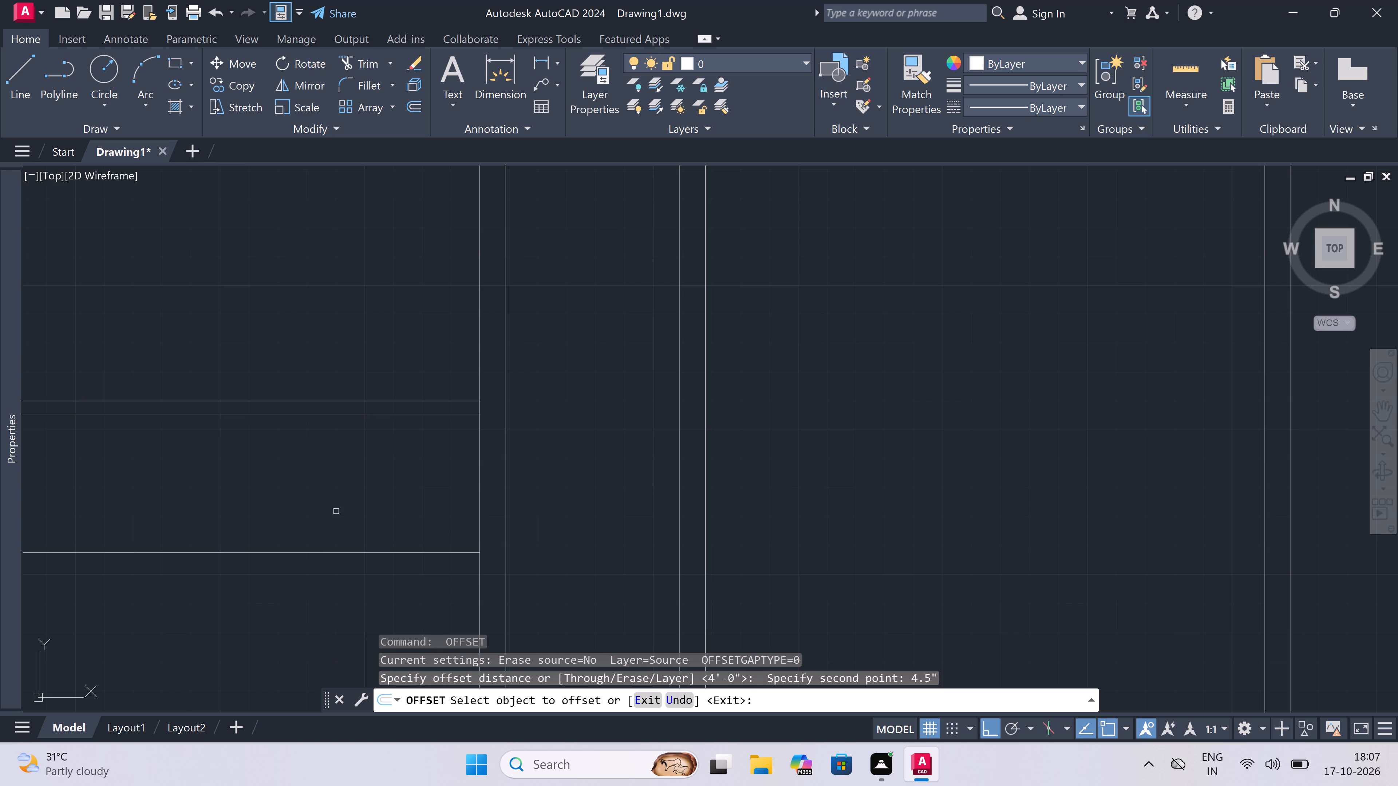
{"action": "left_click_drag", "start_coordinate": [323, 553], "coordinate": [323, 573]}
{"action": "left_click", "coordinate": [322, 587]}
{"action": "scroll", "coordinate": [336, 522], "scroll_direction": "down", "scroll_amount": 4}
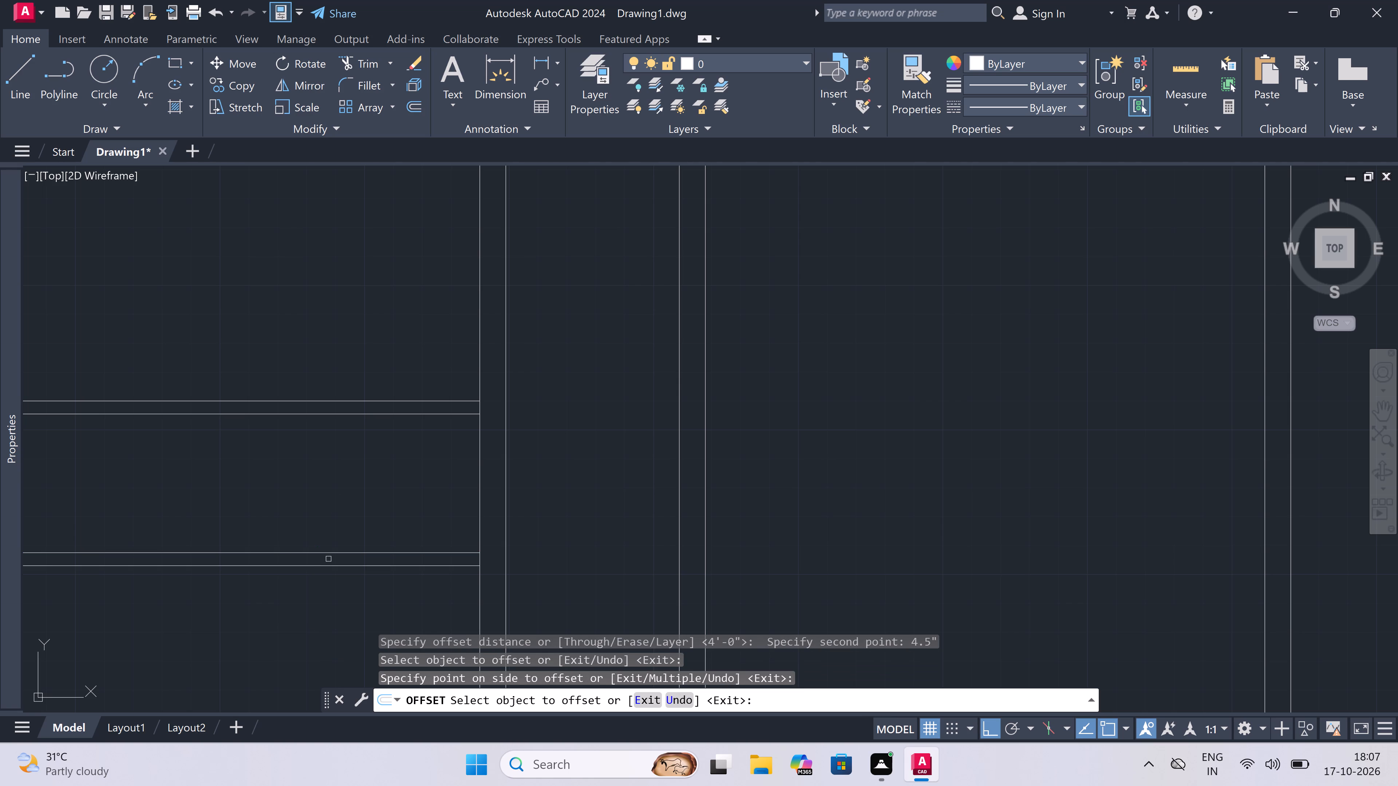
{"action": "scroll", "coordinate": [333, 528], "scroll_direction": "up", "scroll_amount": 4}
{"action": "key", "text": "Escape"}
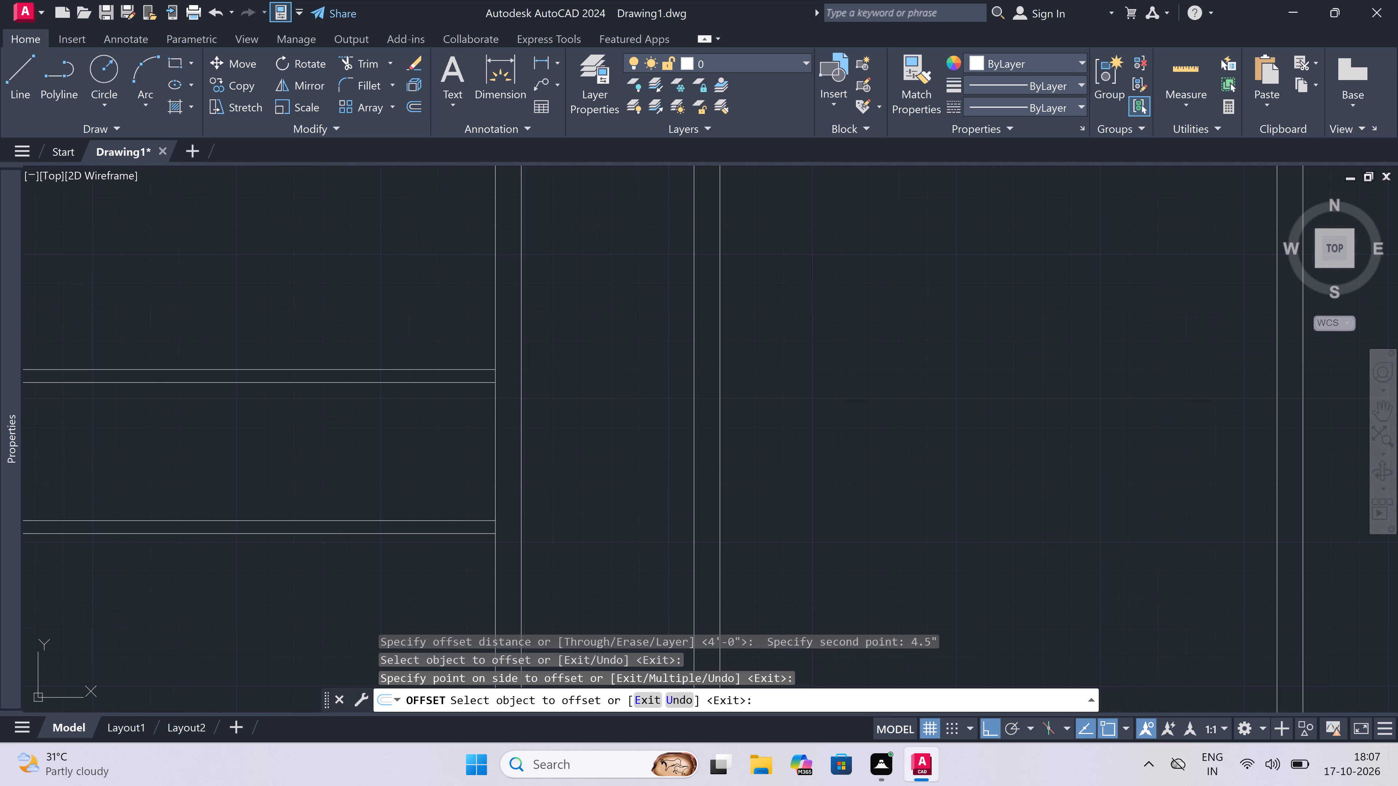
Trim the first block's right inner wall line between the two lines of each new 4.5" partition.
{"action": "type", "text": "tr"}
{"action": "key", "text": "space"}
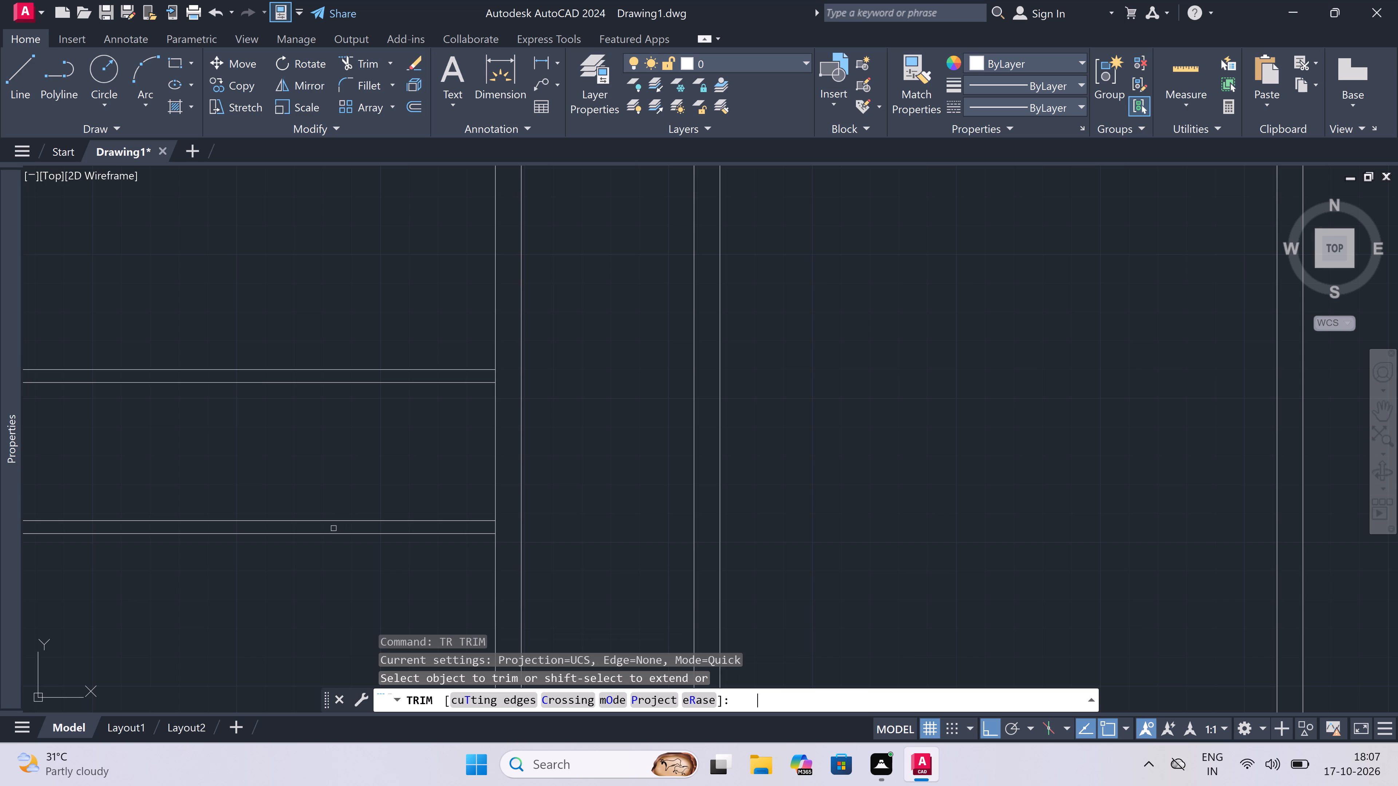
{"action": "scroll", "coordinate": [505, 531], "scroll_direction": "up", "scroll_amount": 3}
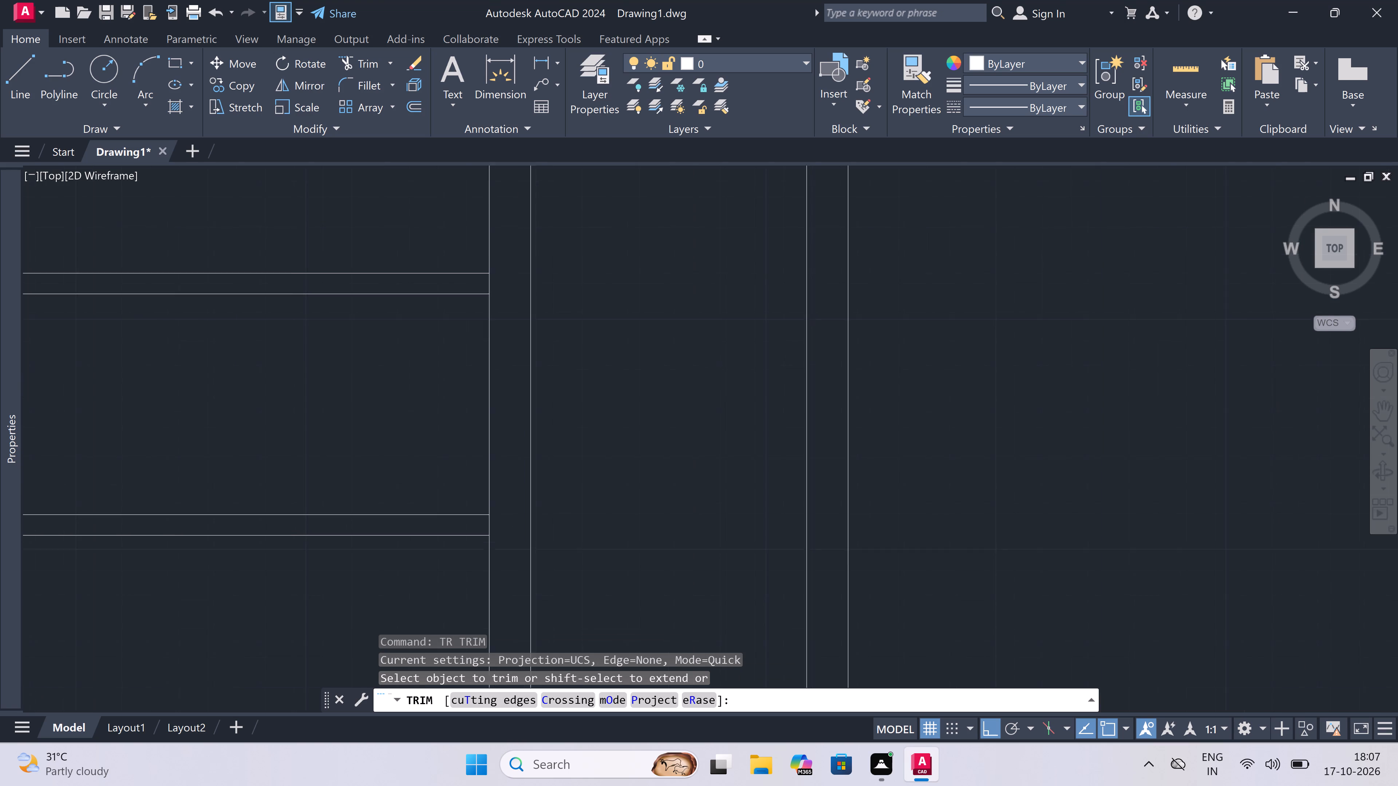
{"action": "double_click", "coordinate": [503, 526]}
{"action": "left_click", "coordinate": [387, 509]}
{"action": "left_click", "coordinate": [527, 515]}
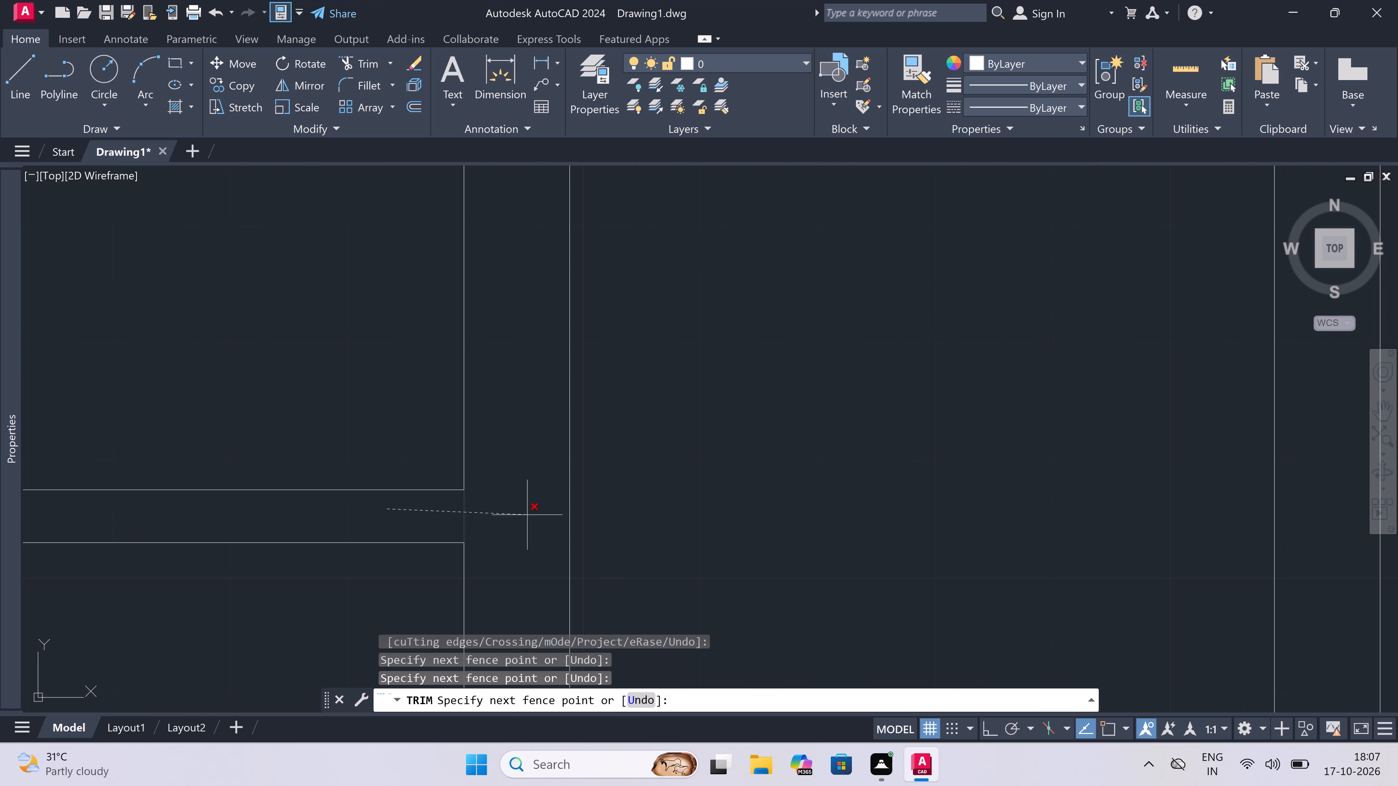
{"action": "scroll", "coordinate": [527, 516], "scroll_direction": "down", "scroll_amount": 4}
{"action": "scroll", "coordinate": [528, 413], "scroll_direction": "up", "scroll_amount": 3}
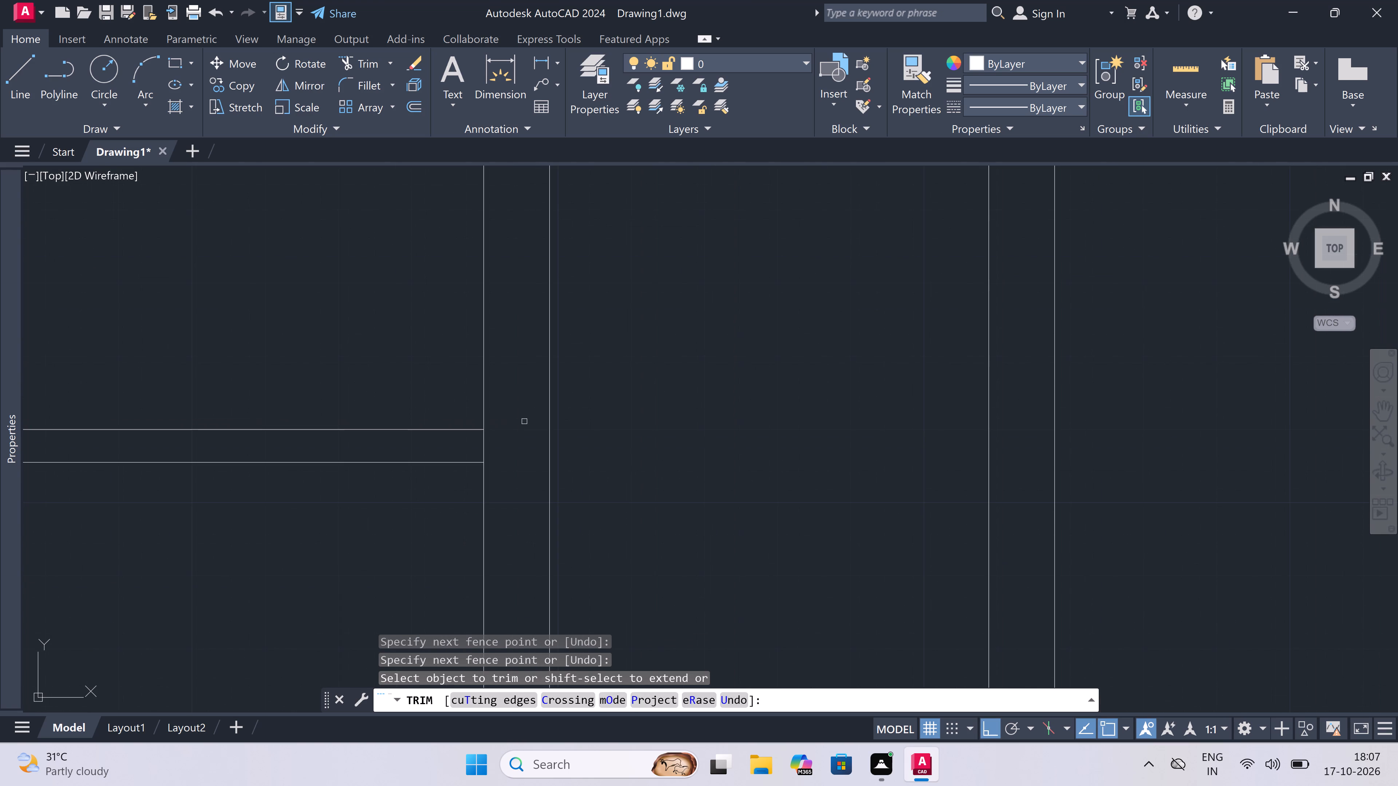
{"action": "scroll", "coordinate": [489, 442], "scroll_direction": "up", "scroll_amount": 2}
{"action": "left_click", "coordinate": [489, 442]}
{"action": "left_click", "coordinate": [301, 454]}
{"action": "scroll", "coordinate": [467, 466], "scroll_direction": "down", "scroll_amount": 2}
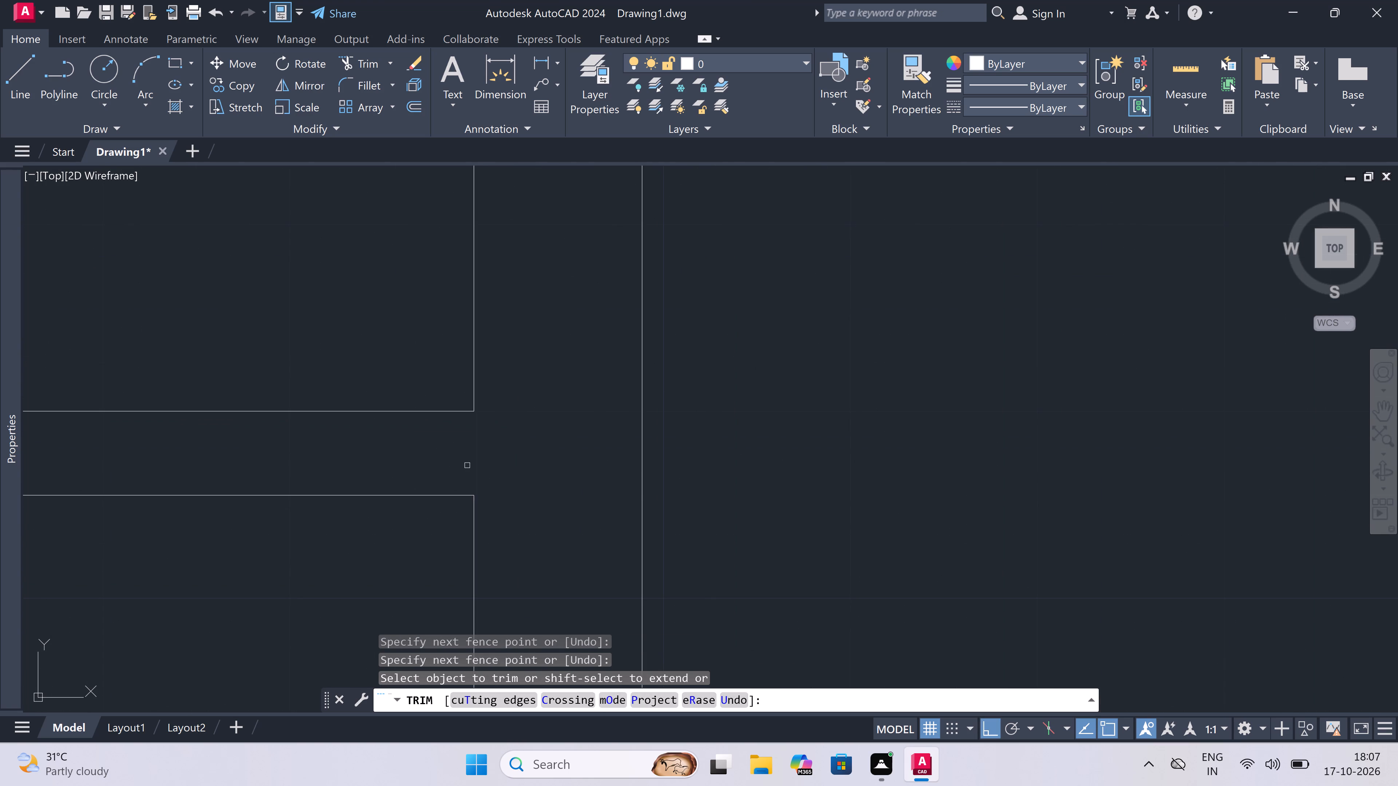
{"action": "scroll", "coordinate": [467, 466], "scroll_direction": "down", "scroll_amount": 4}
{"action": "scroll", "coordinate": [442, 480], "scroll_direction": "up", "scroll_amount": 2}
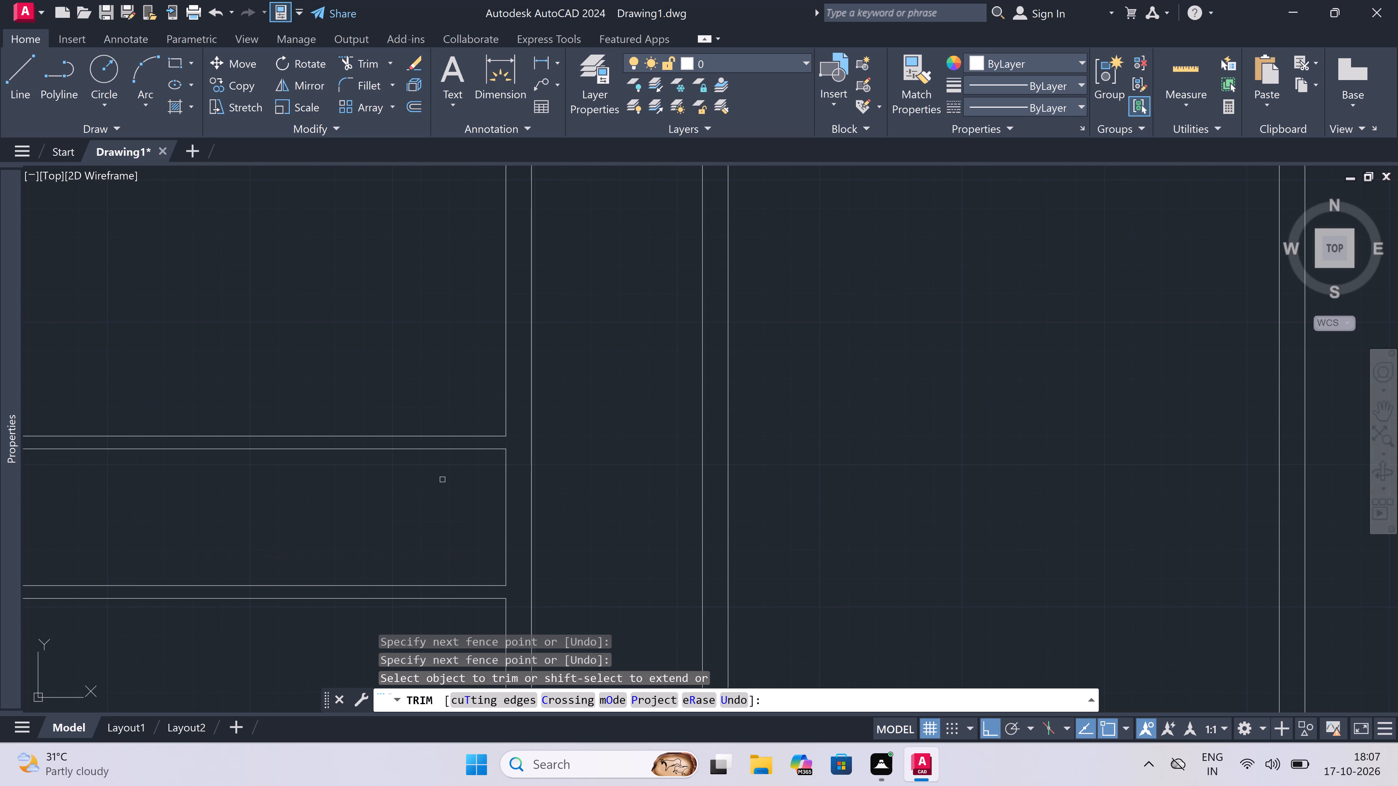
{"action": "key", "text": "Escape"}
Draw a 4.5" cross partition in the 4' strip, its near face 5'6" left of the strip's upper-right corner, spanning between both partitions.
{"action": "type", "text": "l"}
{"action": "key", "text": "space"}
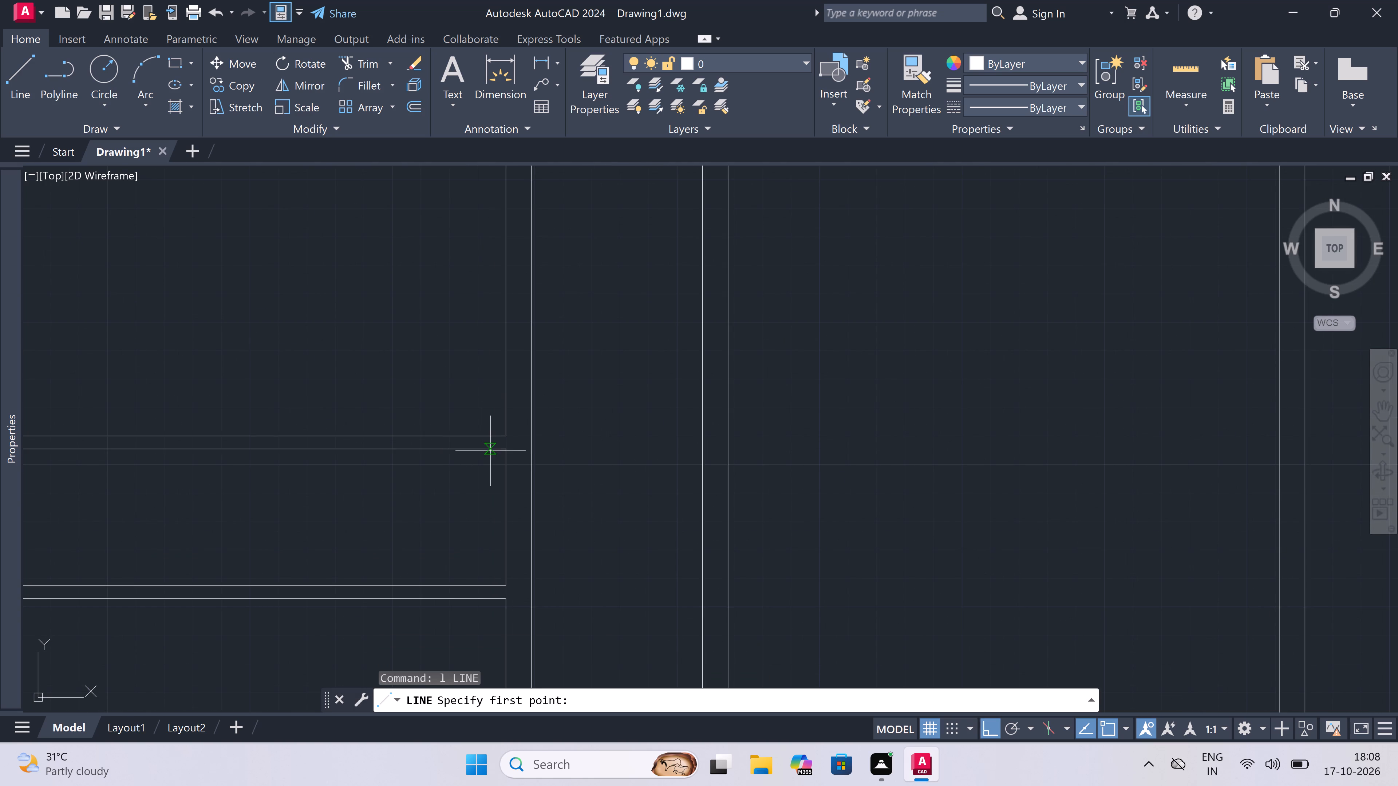
{"action": "left_click", "coordinate": [506, 452]}
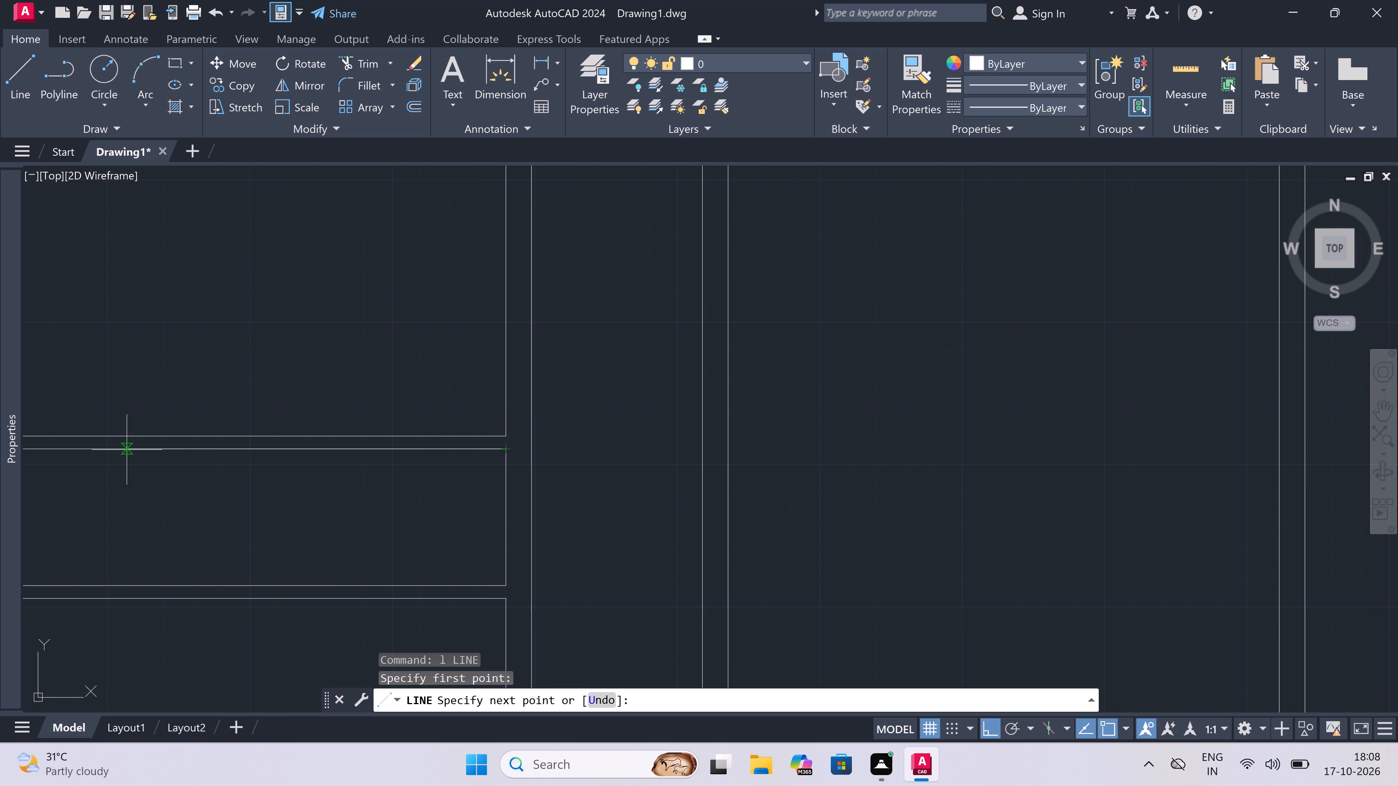
{"action": "type", "text": "5'"}
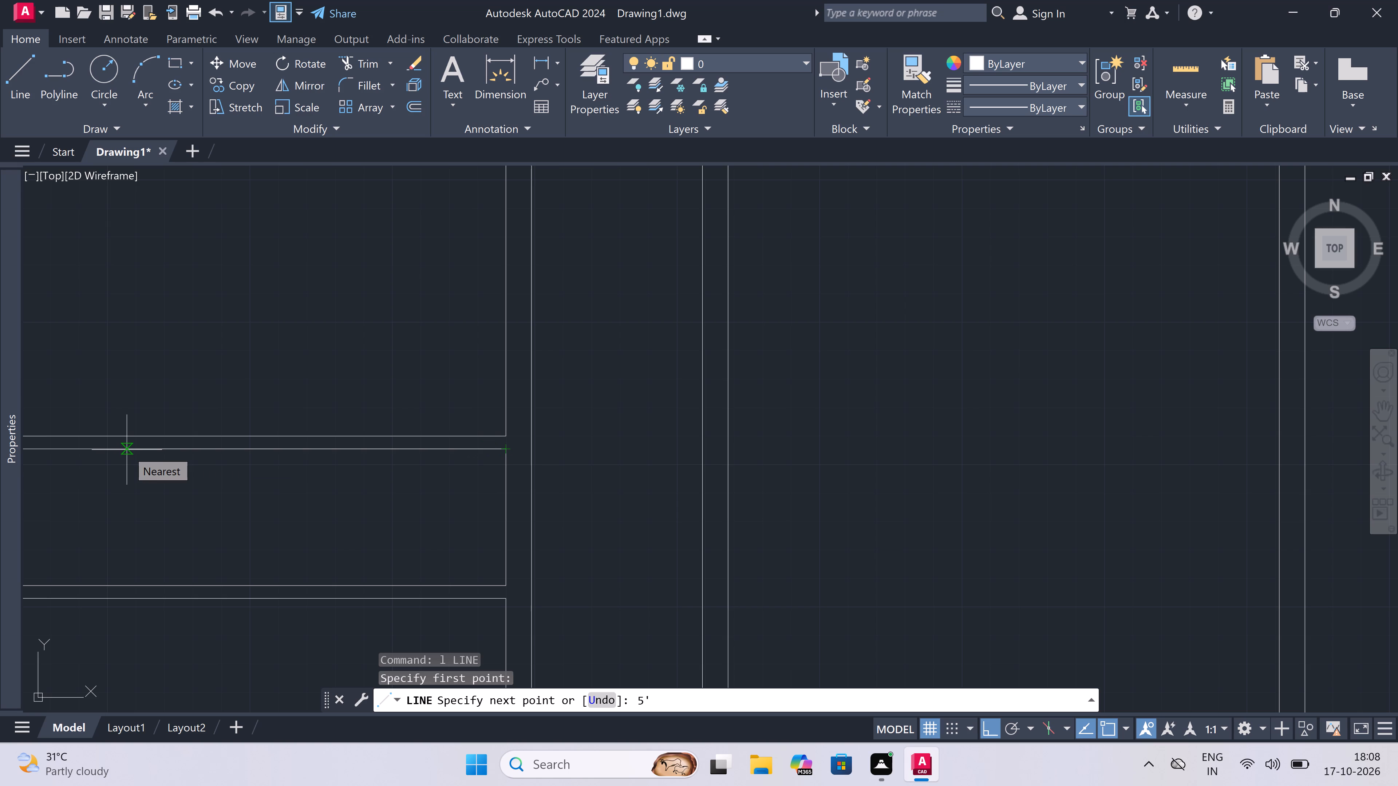
{"action": "key", "text": "6"}
{"action": "type", "text": "\""}
{"action": "key", "text": "space"}
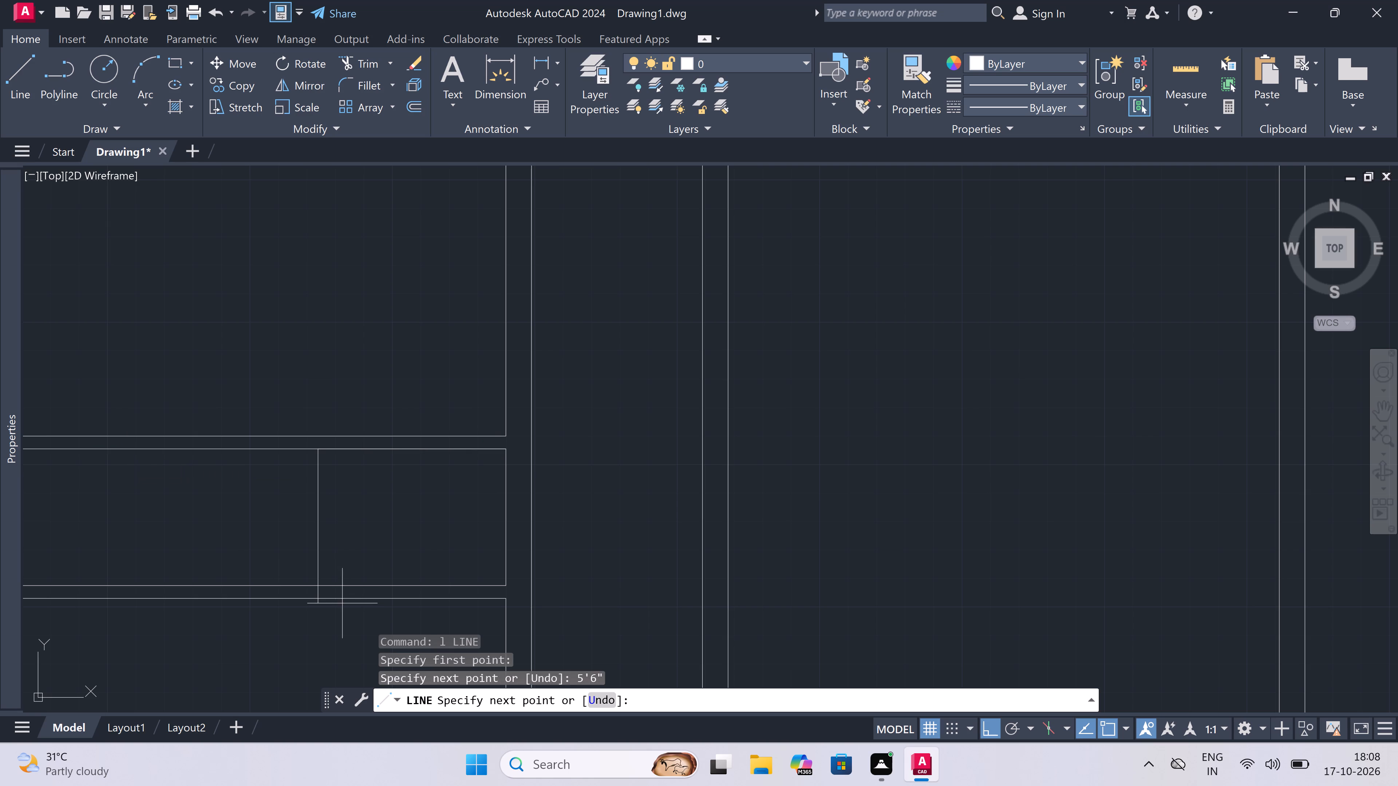
{"action": "left_click", "coordinate": [312, 586]}
{"action": "type", "text": "4.5"}
{"action": "type", "text": "\""}
{"action": "key", "text": "space"}
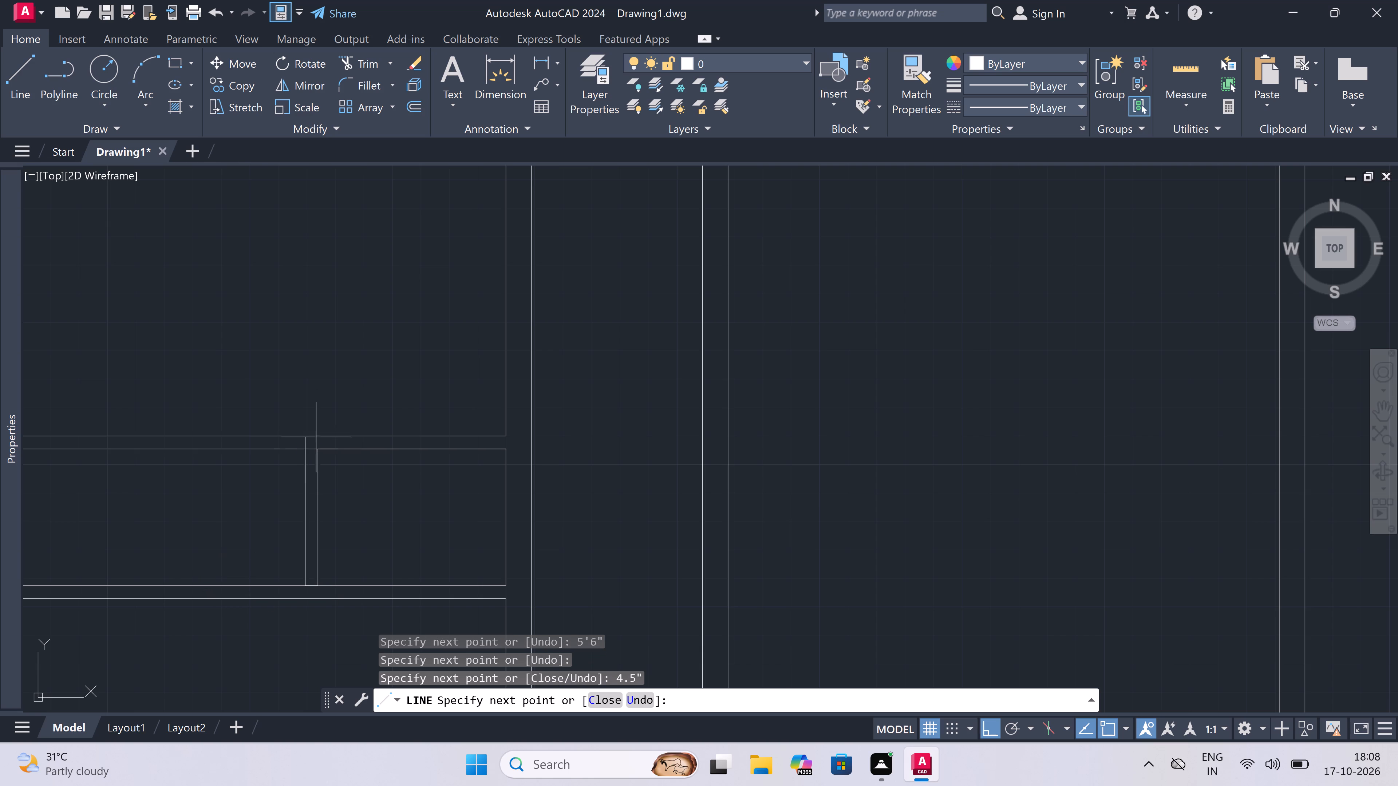
{"action": "left_click", "coordinate": [303, 449]}
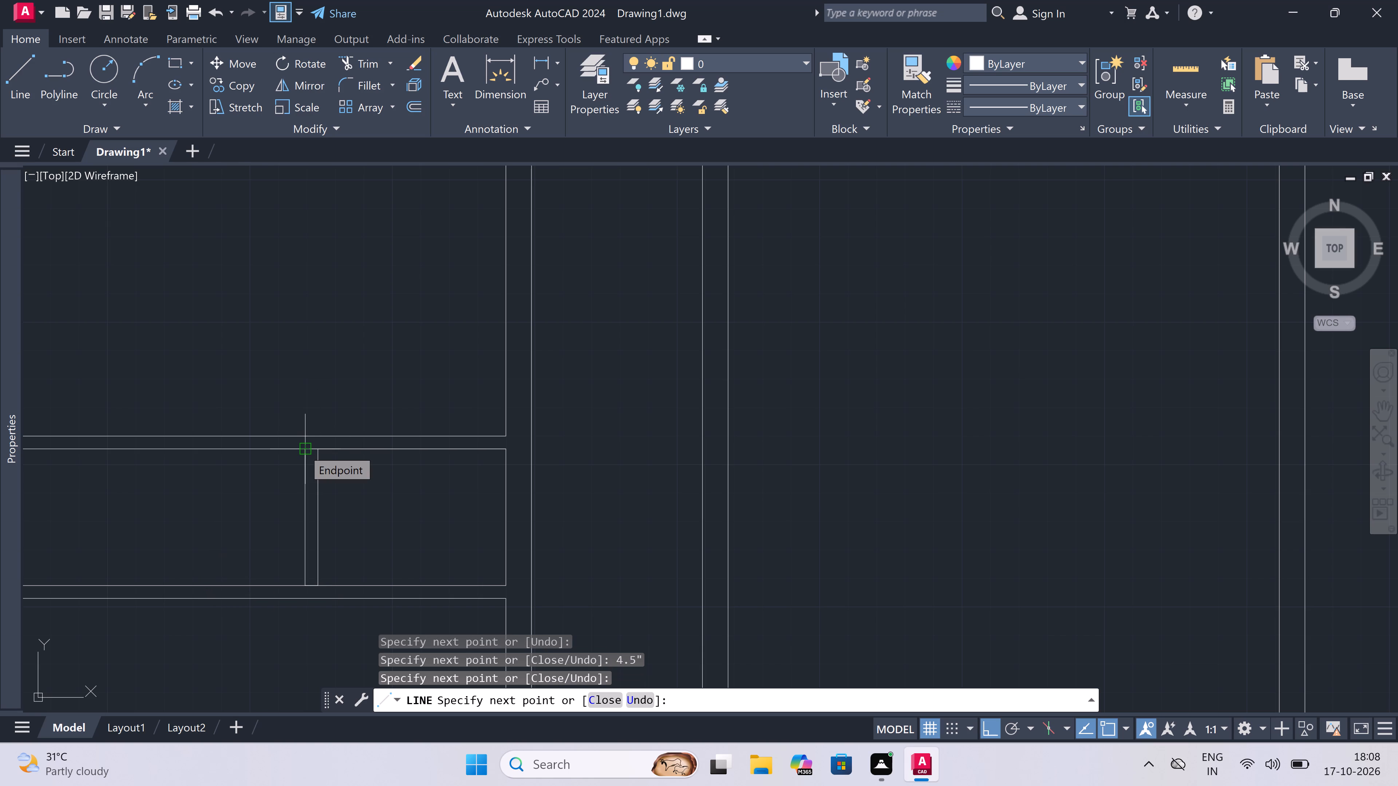
{"action": "key", "text": "Escape"}
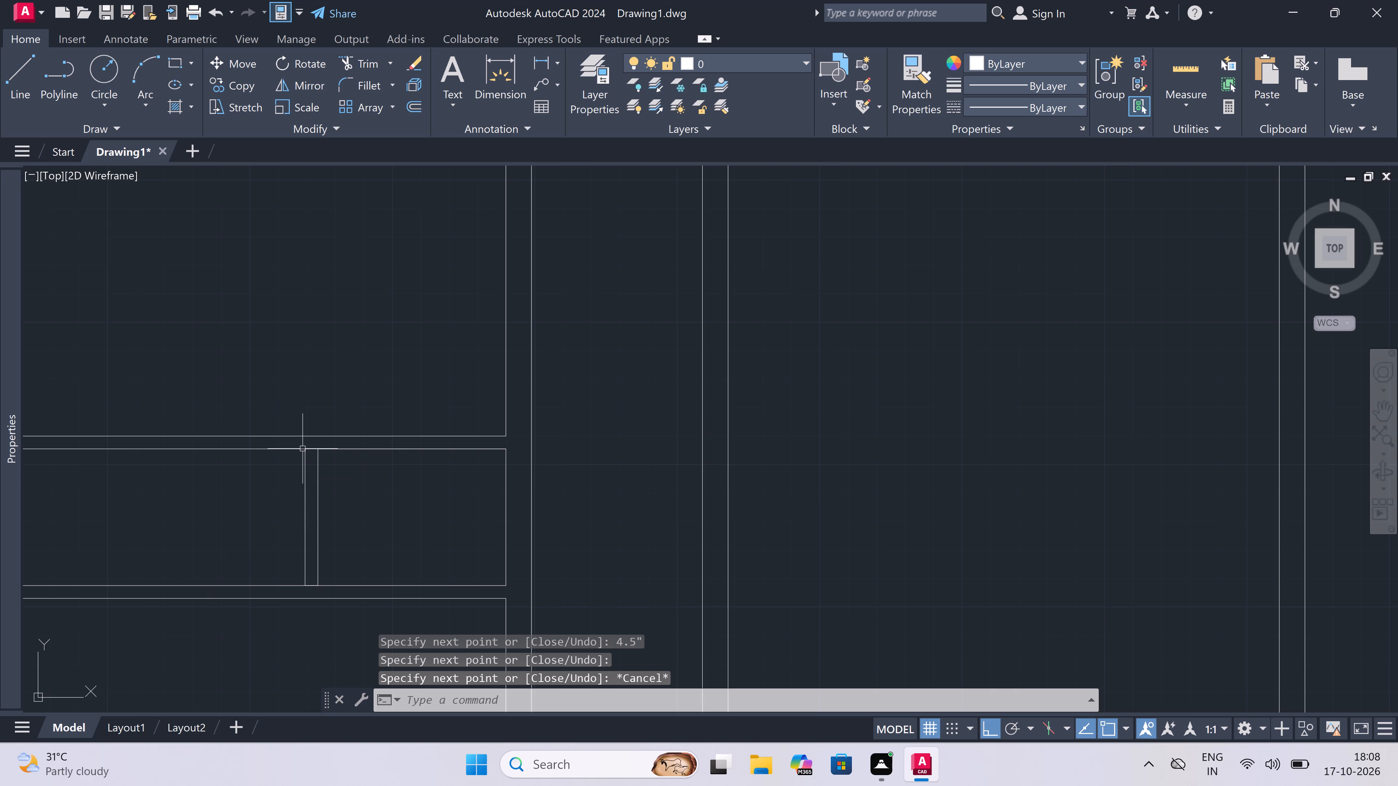
Extend the left line of the new cross partition down to the lower partition's bottom line.
{"action": "type", "text": "ex"}
{"action": "key", "text": "space"}
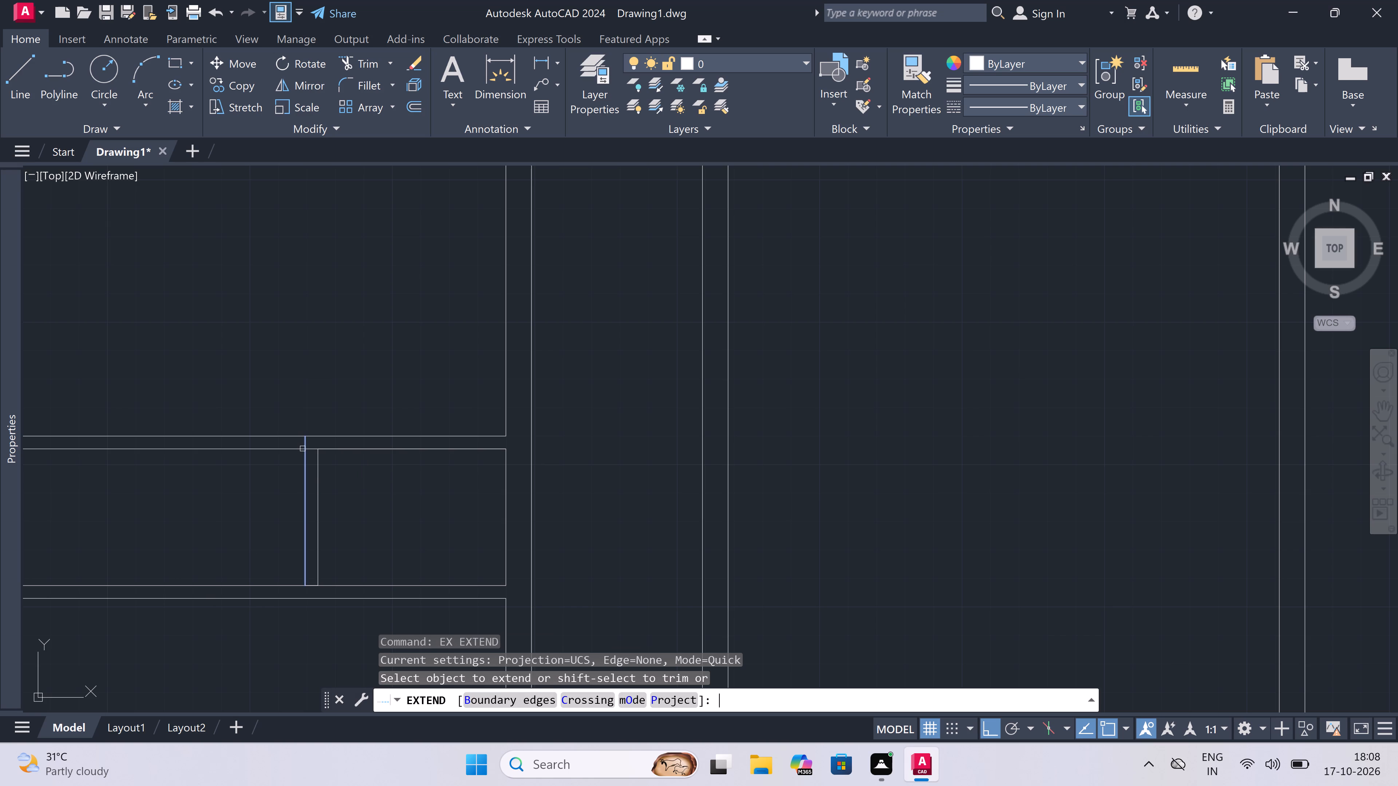
{"action": "left_click", "coordinate": [307, 523]}
{"action": "key", "text": "Escape"}
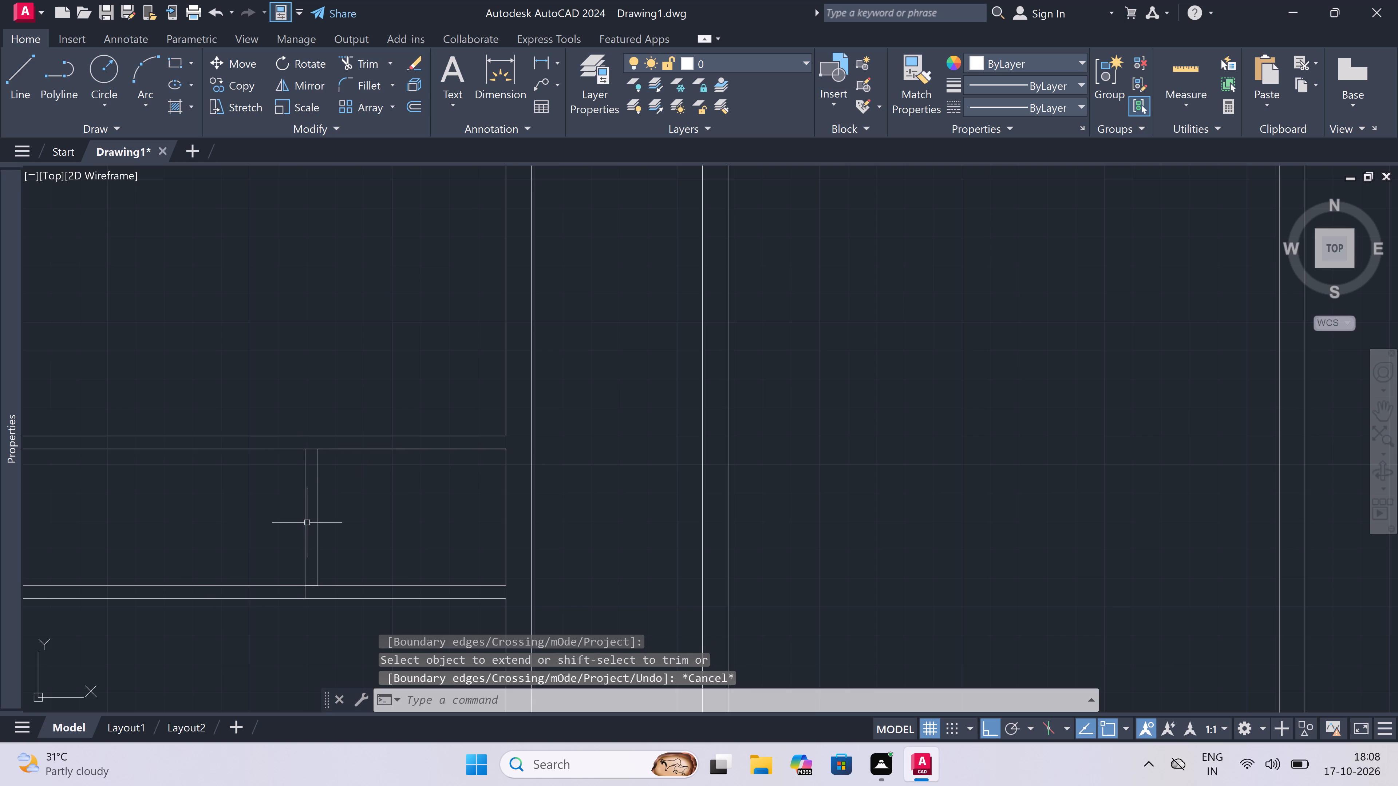
Trim away both lines of the lower 4.5" partition to the left of the new cross partition, closing off the small room.
{"action": "type", "text": "tr"}
{"action": "key", "text": "space"}
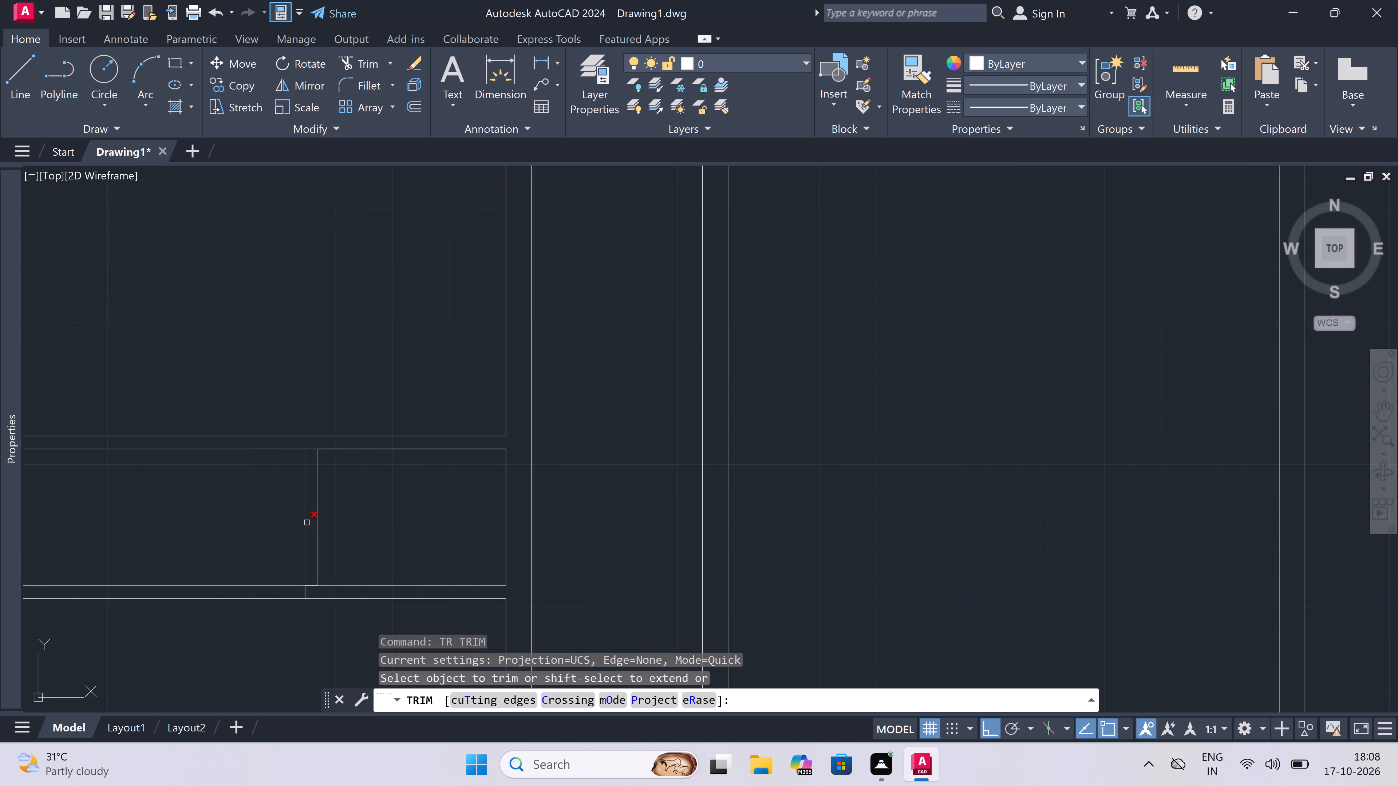
{"action": "scroll", "coordinate": [307, 523], "scroll_direction": "down", "scroll_amount": 2}
{"action": "left_click", "coordinate": [280, 530]}
{"action": "left_click", "coordinate": [276, 595]}
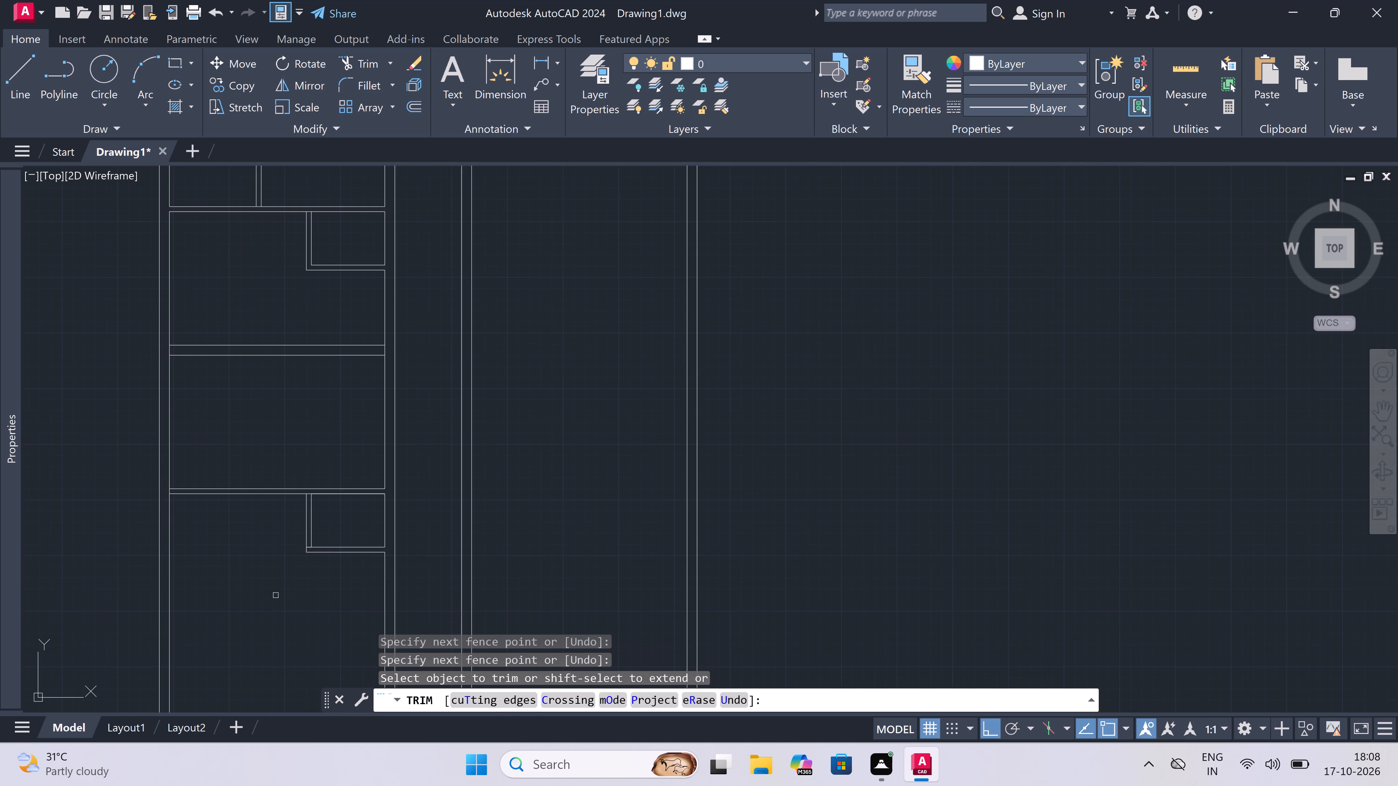
{"action": "key", "text": "Escape"}
Offset the bottom line of the upper 4.5" partition 10' downward for the inner face of the first block's bottom wall.
{"action": "type", "text": "o"}
{"action": "key", "text": "space"}
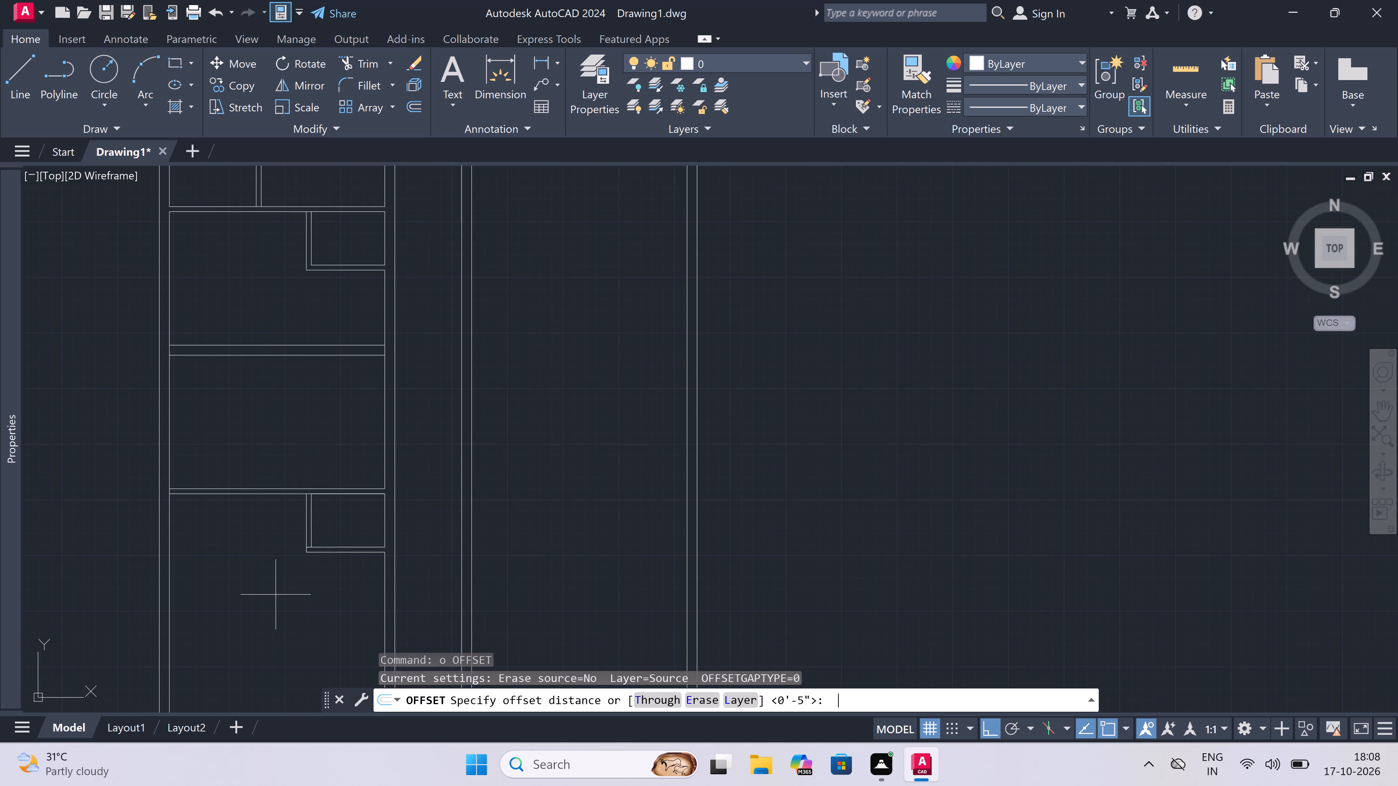
{"action": "left_click", "coordinate": [219, 495]}
{"action": "type", "text": "10'"}
{"action": "key", "text": "space"}
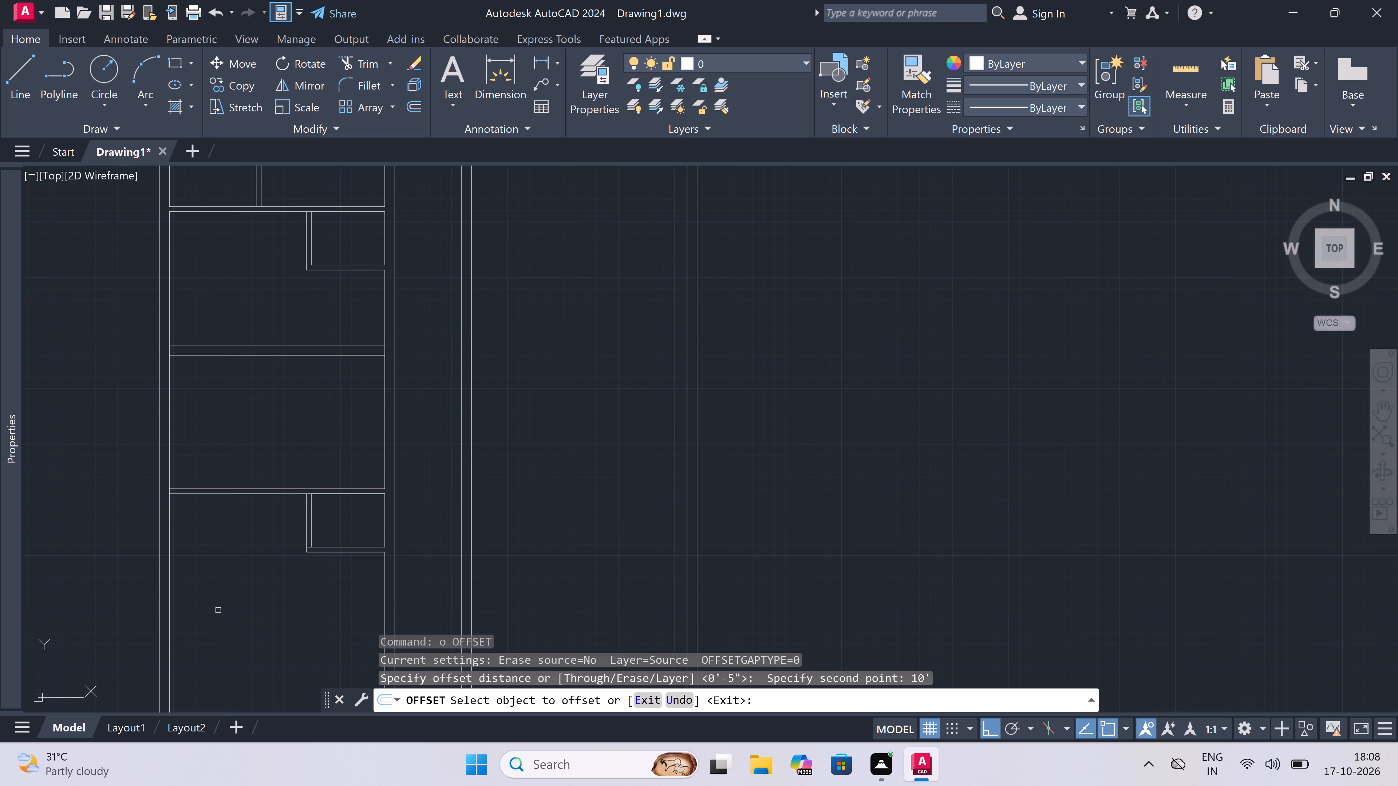
{"action": "left_click", "coordinate": [258, 494]}
{"action": "left_click", "coordinate": [260, 586]}
{"action": "key", "text": "Escape"}
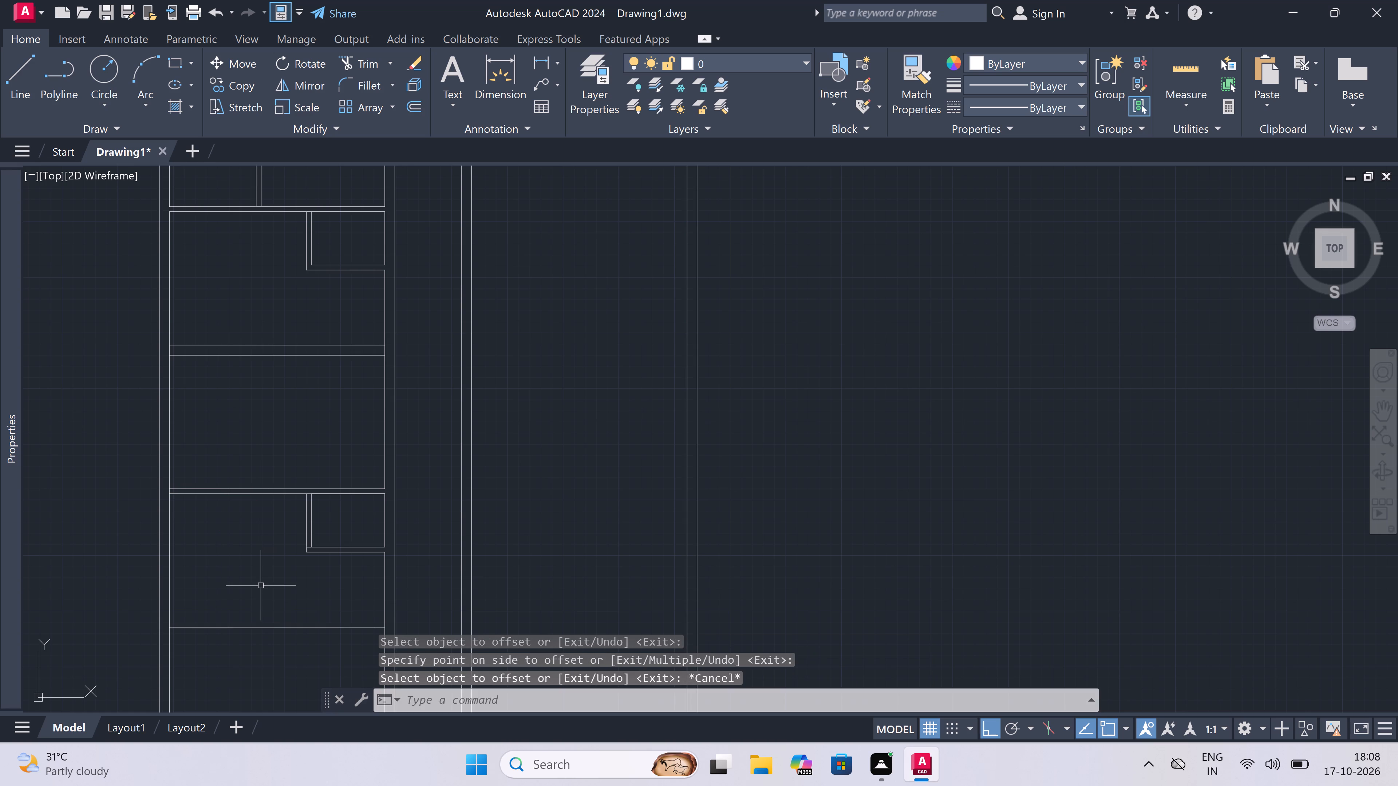
Offset the new bottom wall line 9" downward to form the wall's outer face.
{"action": "key", "text": "space"}
{"action": "scroll", "coordinate": [264, 581], "scroll_direction": "down", "scroll_amount": 2}
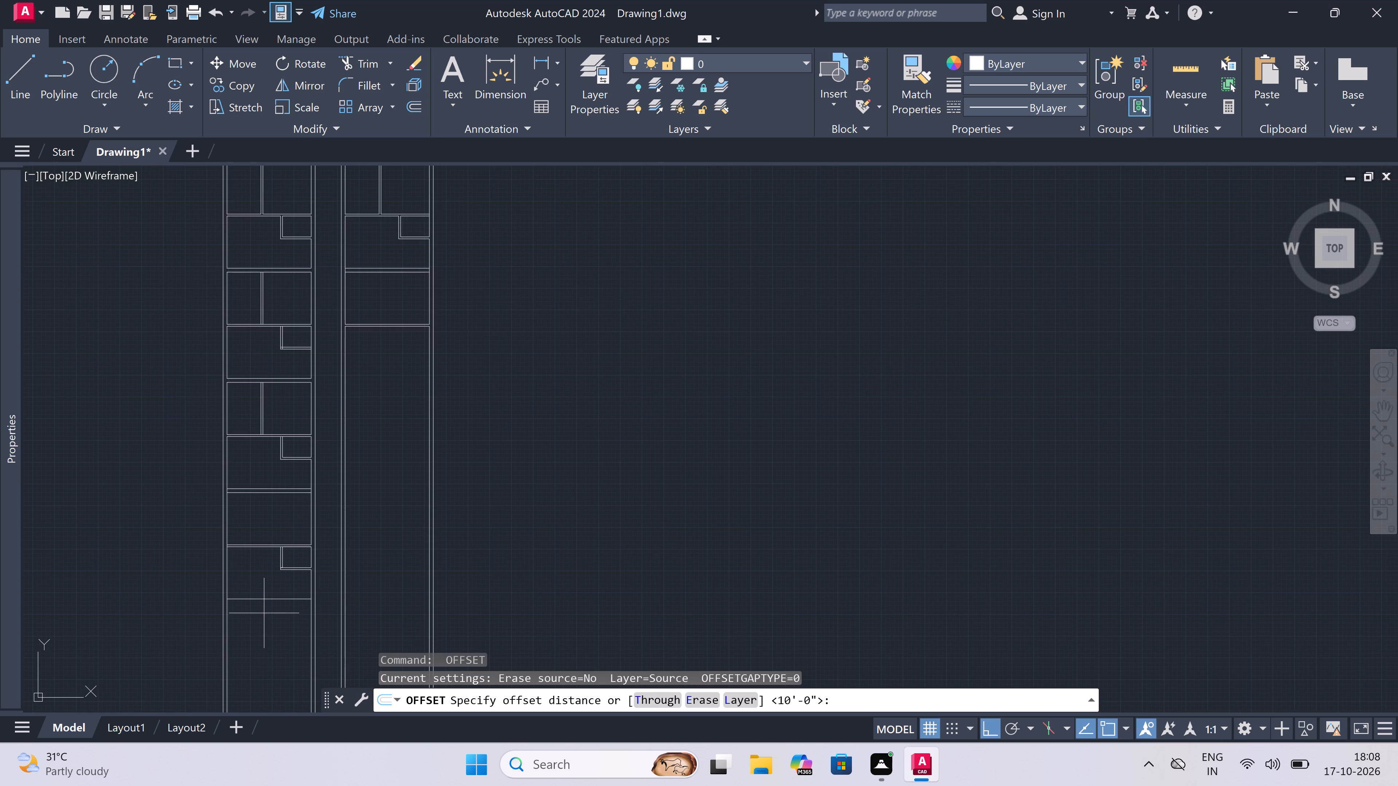
{"action": "scroll", "coordinate": [264, 620], "scroll_direction": "up", "scroll_amount": 2}
{"action": "left_click", "coordinate": [263, 568]}
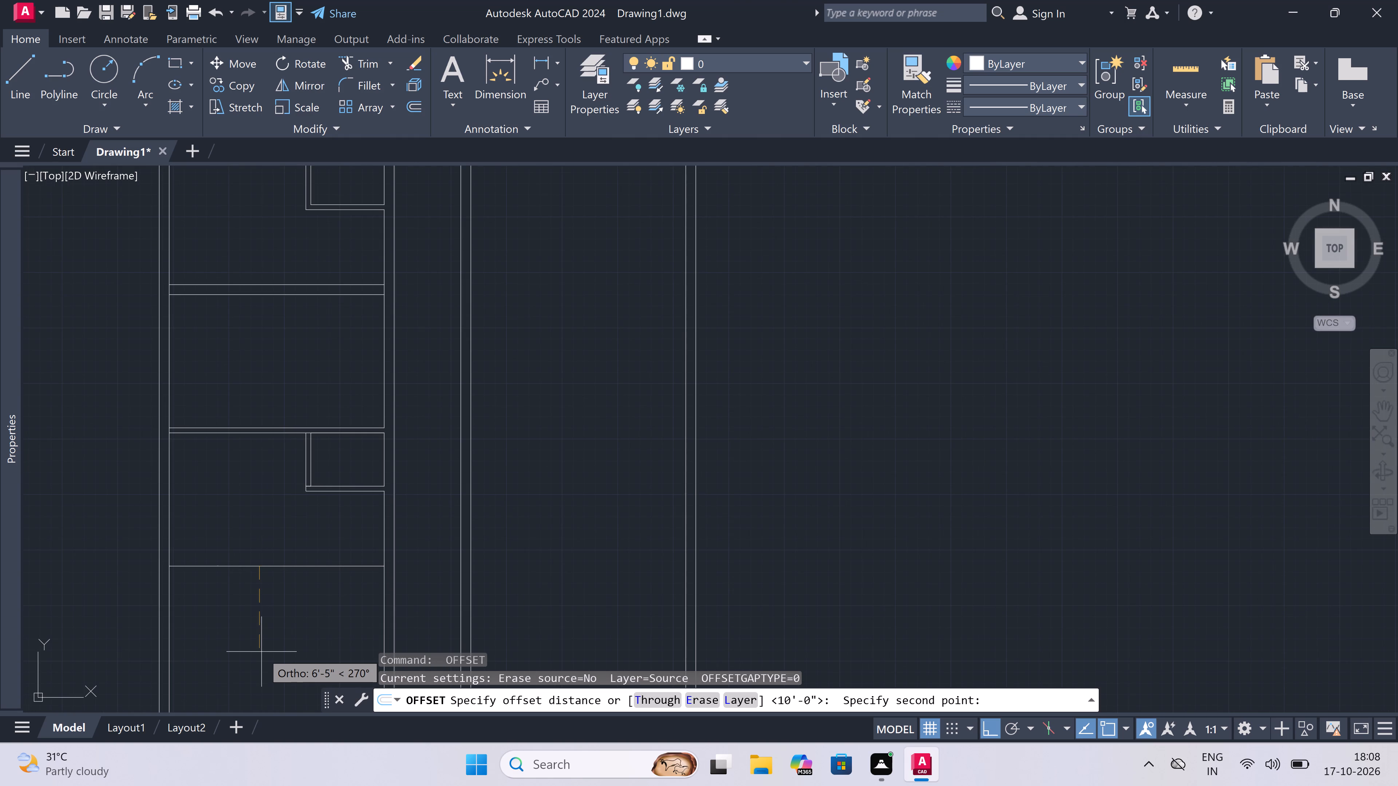
{"action": "key", "text": "0"}
{"action": "key", "text": "BackSpace"}
{"action": "key", "text": "9"}
{"action": "type", "text": "\""}
{"action": "key", "text": "space"}
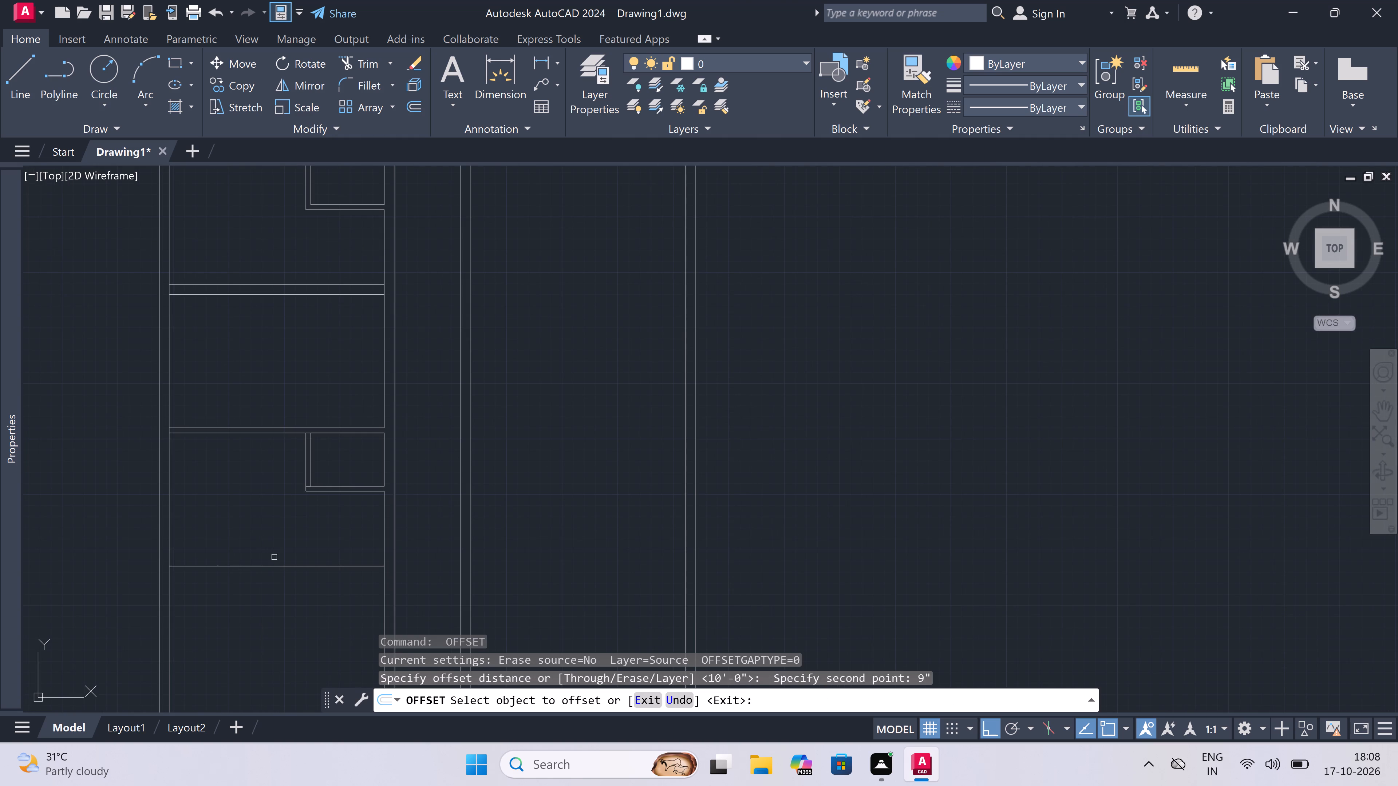
{"action": "left_click_drag", "start_coordinate": [273, 567], "coordinate": [273, 571]}
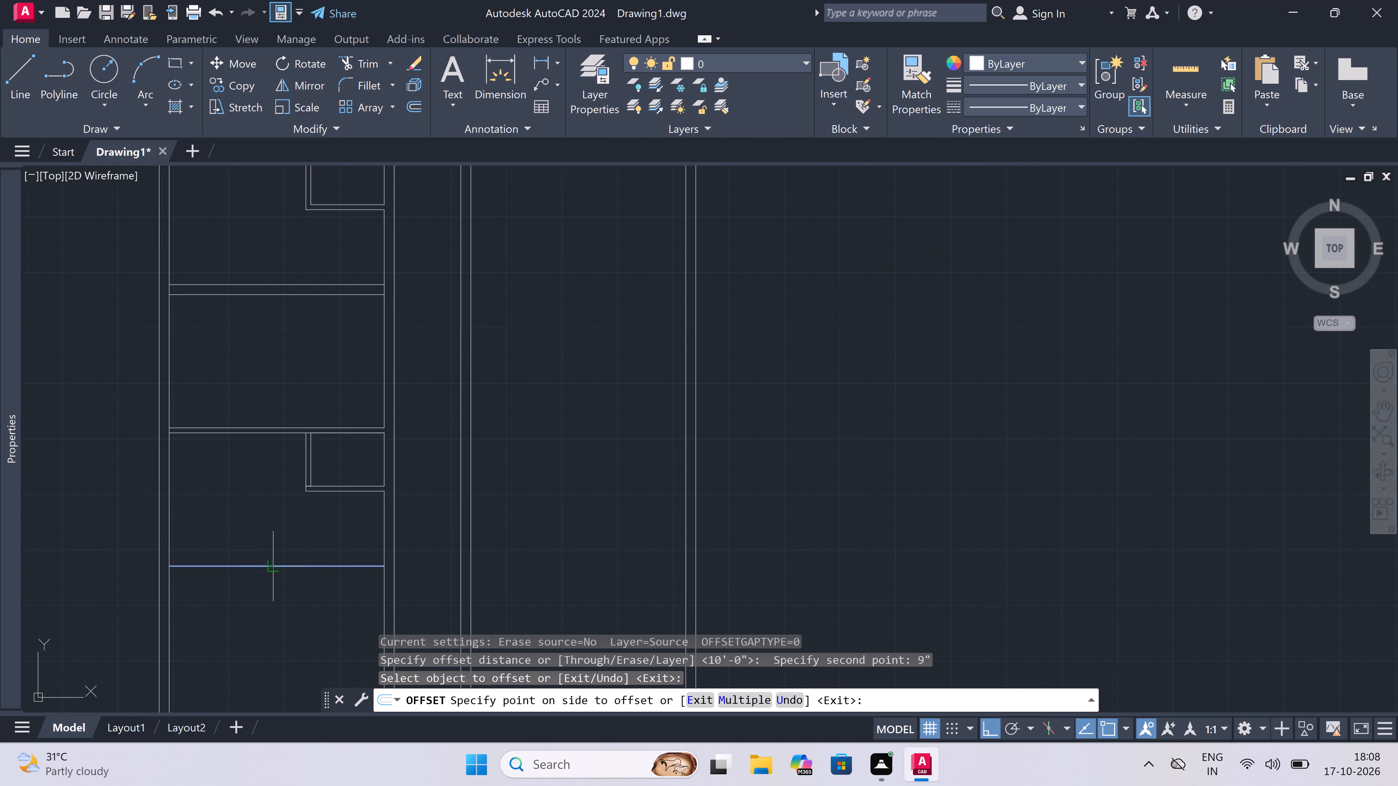
{"action": "left_click", "coordinate": [267, 630]}
{"action": "key", "text": "Escape"}
Extend both bottom wall lines to the first block's outer wall lines on both sides.
{"action": "type", "text": "ex"}
{"action": "key", "text": "space"}
{"action": "left_click", "coordinate": [252, 538]}
{"action": "left_click", "coordinate": [188, 618]}
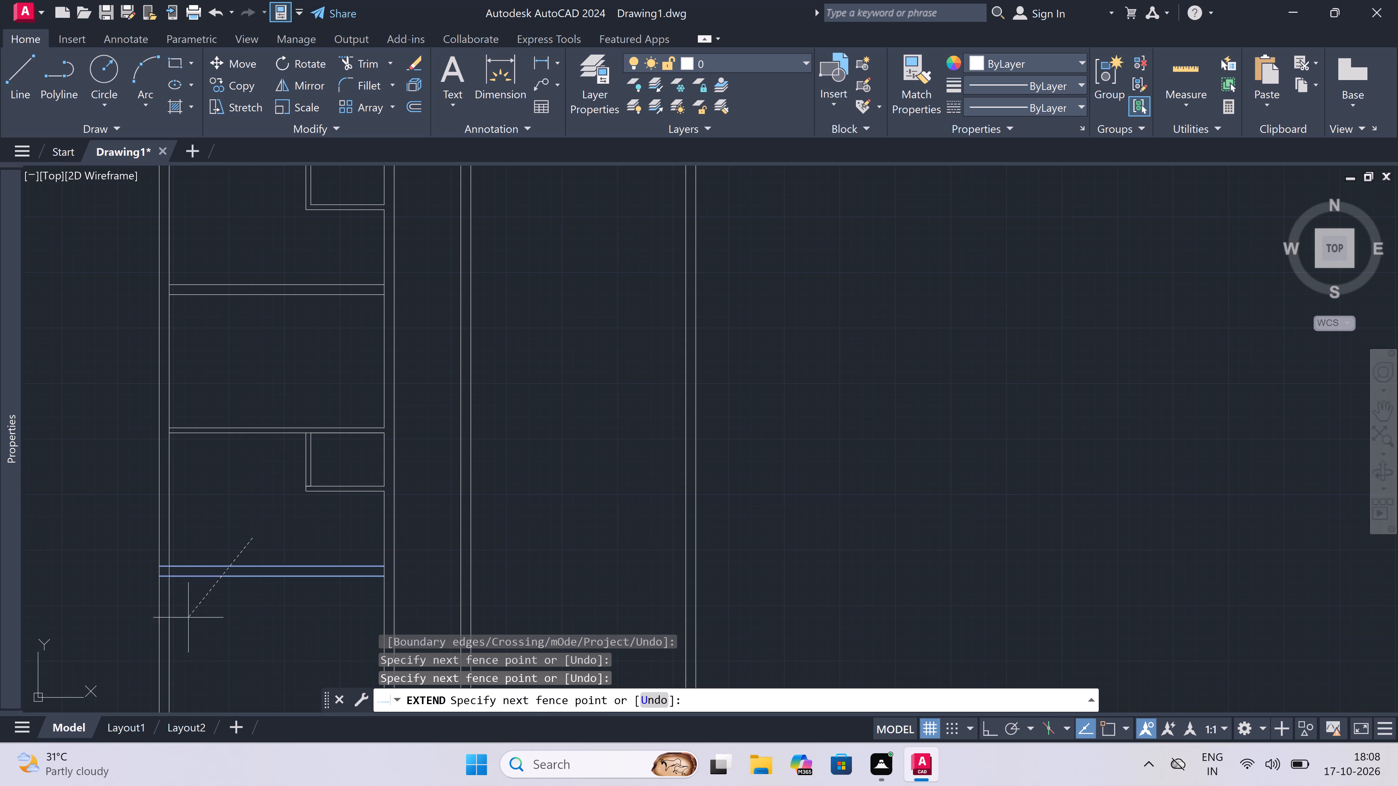
{"action": "left_click", "coordinate": [273, 548]}
{"action": "left_click", "coordinate": [344, 621]}
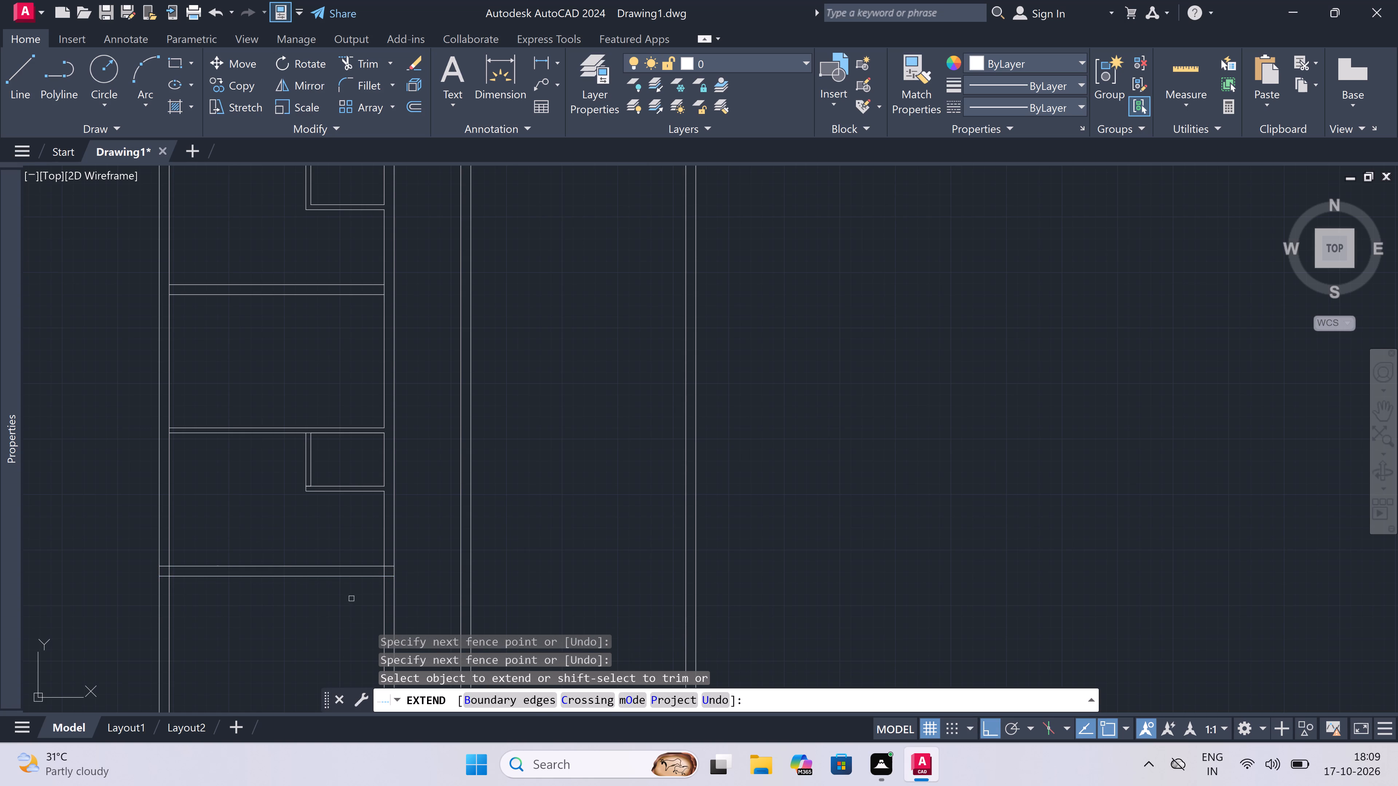
{"action": "key", "text": "Escape"}
Trim all four vertical wall lines of the first block below the new bottom wall.
{"action": "scroll", "coordinate": [354, 523], "scroll_direction": "down", "scroll_amount": 3}
{"action": "scroll", "coordinate": [354, 530], "scroll_direction": "up", "scroll_amount": 3}
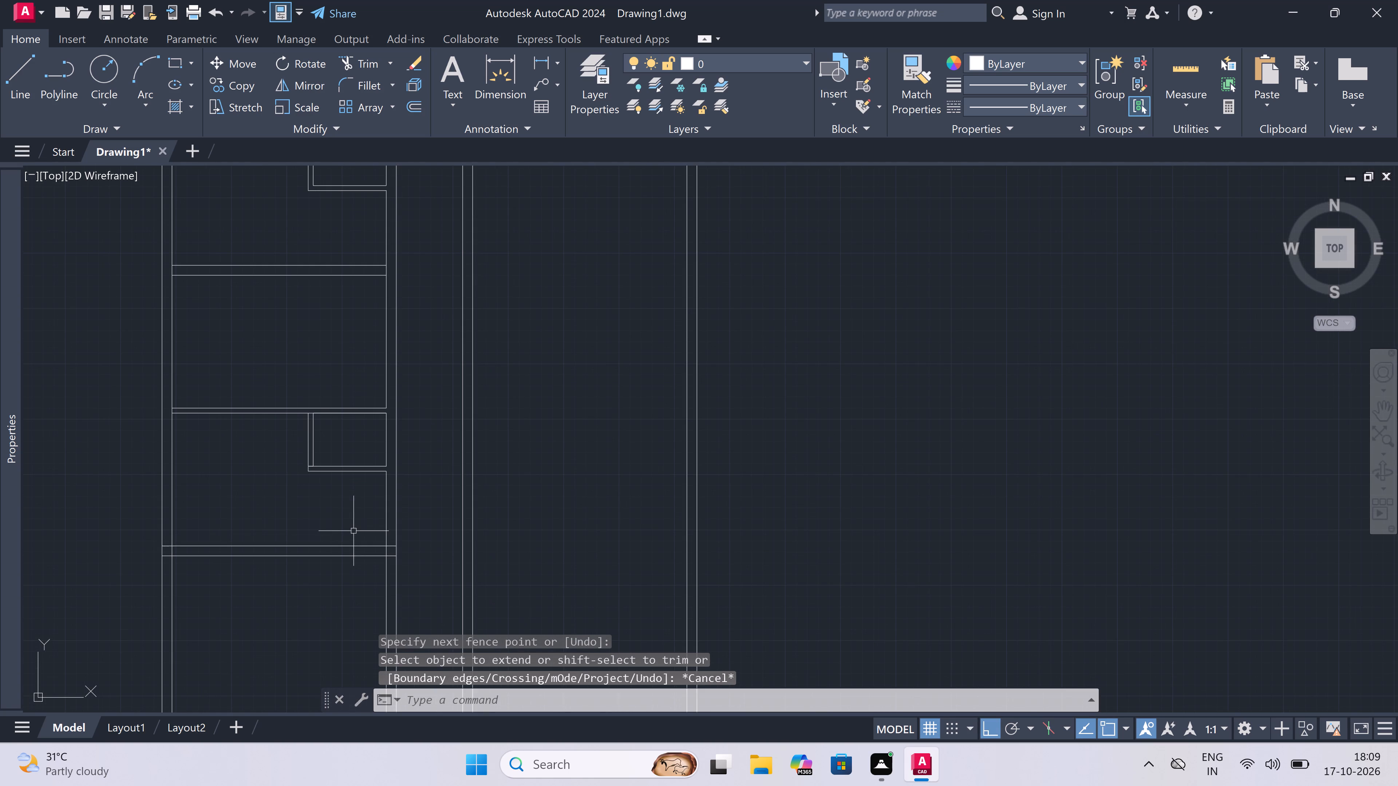
{"action": "key", "text": "t"}
{"action": "key", "text": "r"}
{"action": "key", "text": "space"}
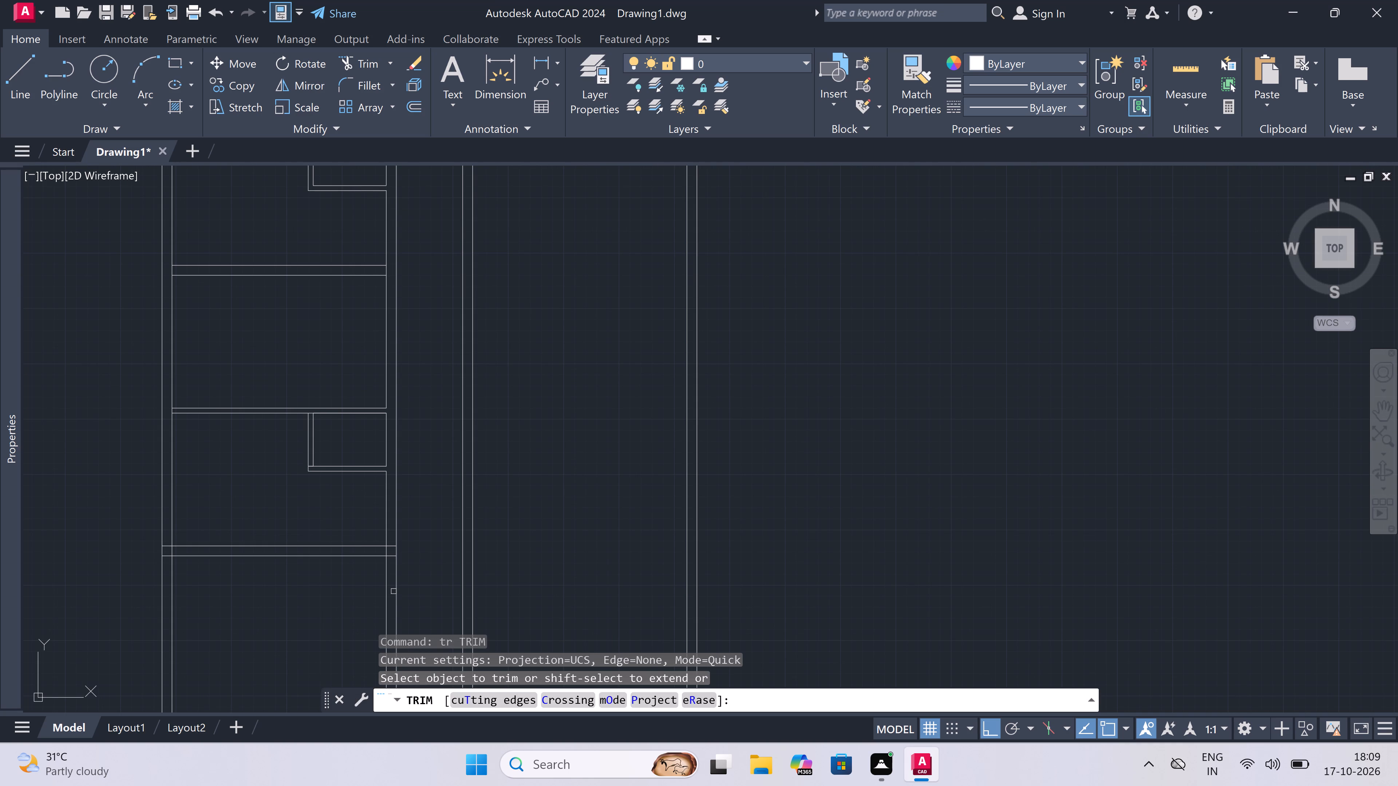
{"action": "left_click", "coordinate": [406, 582]}
{"action": "left_click", "coordinate": [134, 583]}
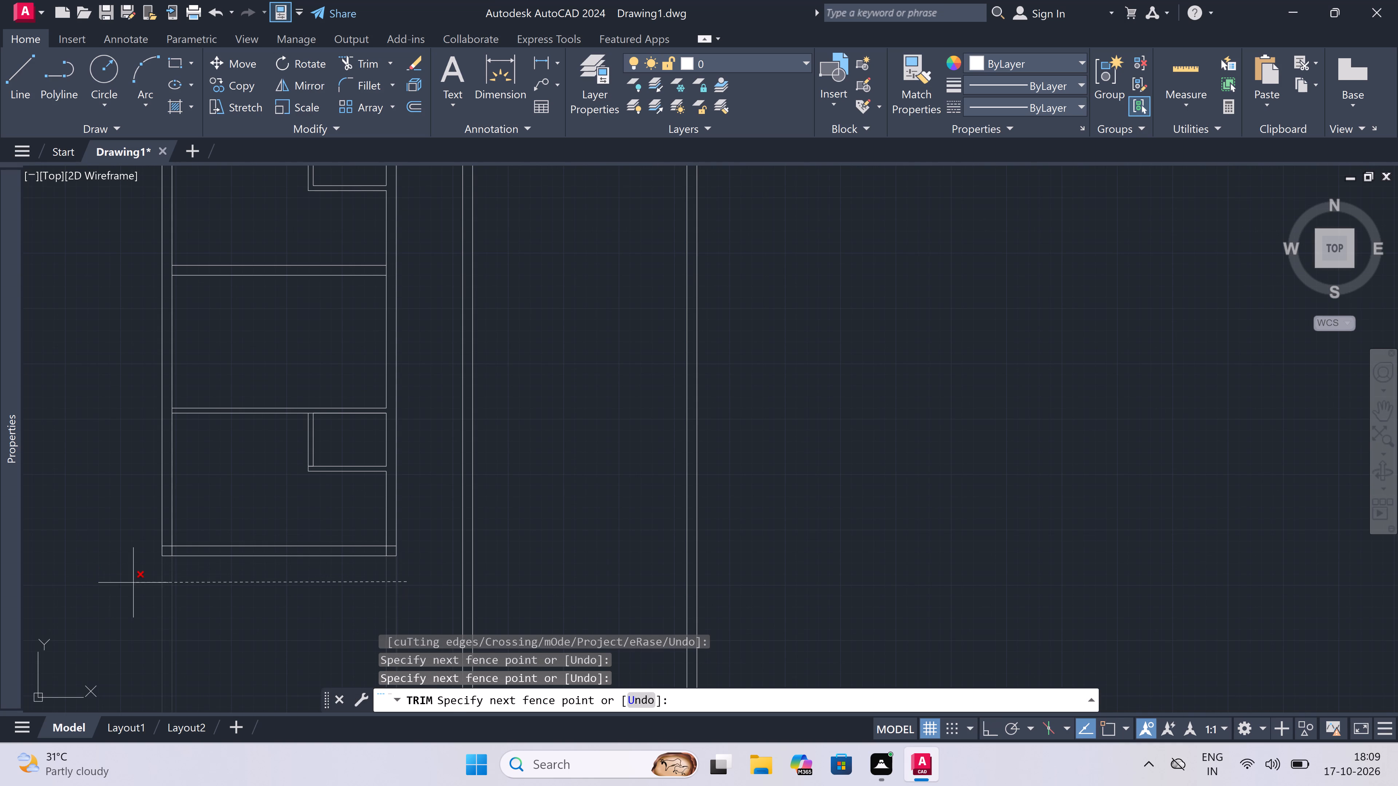
Trim the overlapping inner wall lines at the first block's lower-left and lower-right corners to form clean wall corners.
{"action": "scroll", "coordinate": [157, 557], "scroll_direction": "up", "scroll_amount": 3}
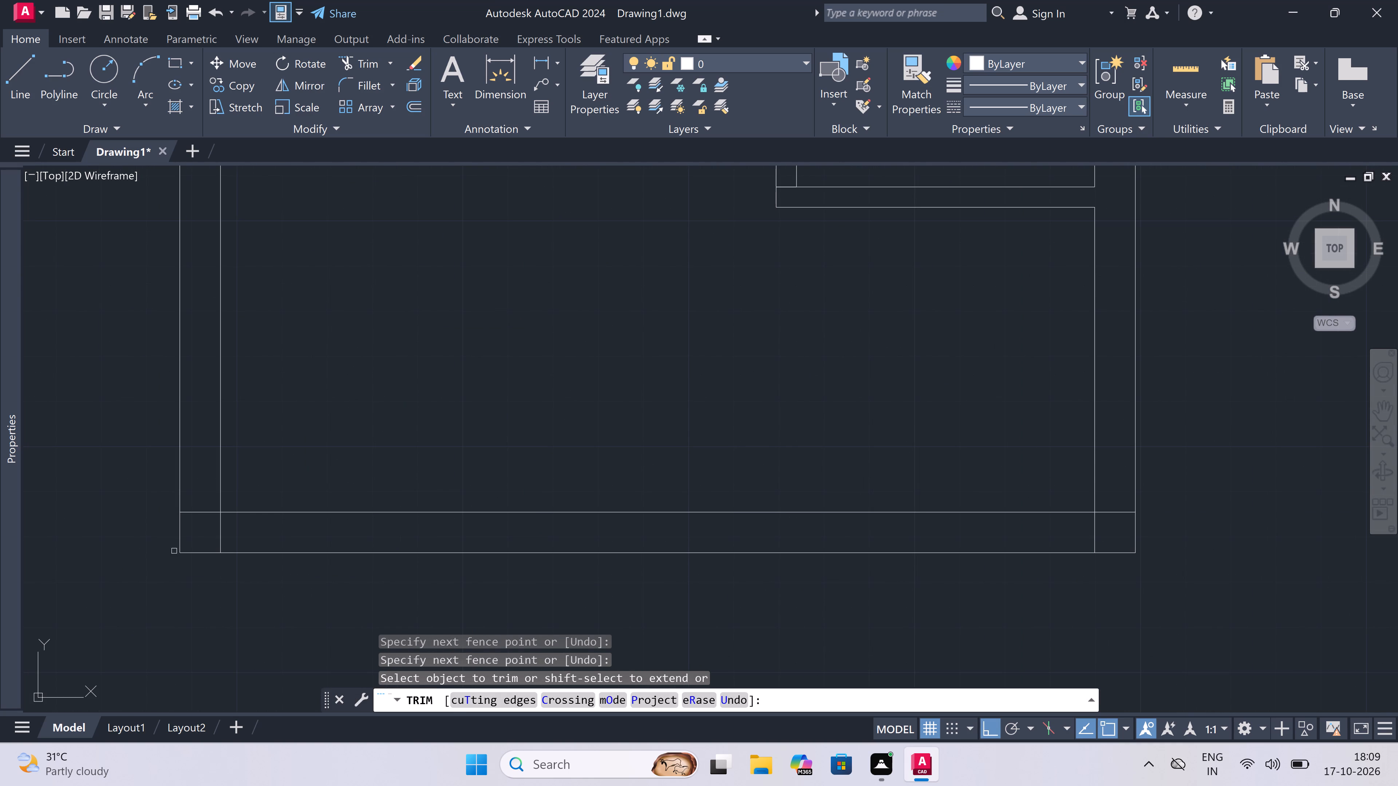
{"action": "scroll", "coordinate": [182, 549], "scroll_direction": "up", "scroll_amount": 1}
{"action": "left_click", "coordinate": [231, 489]}
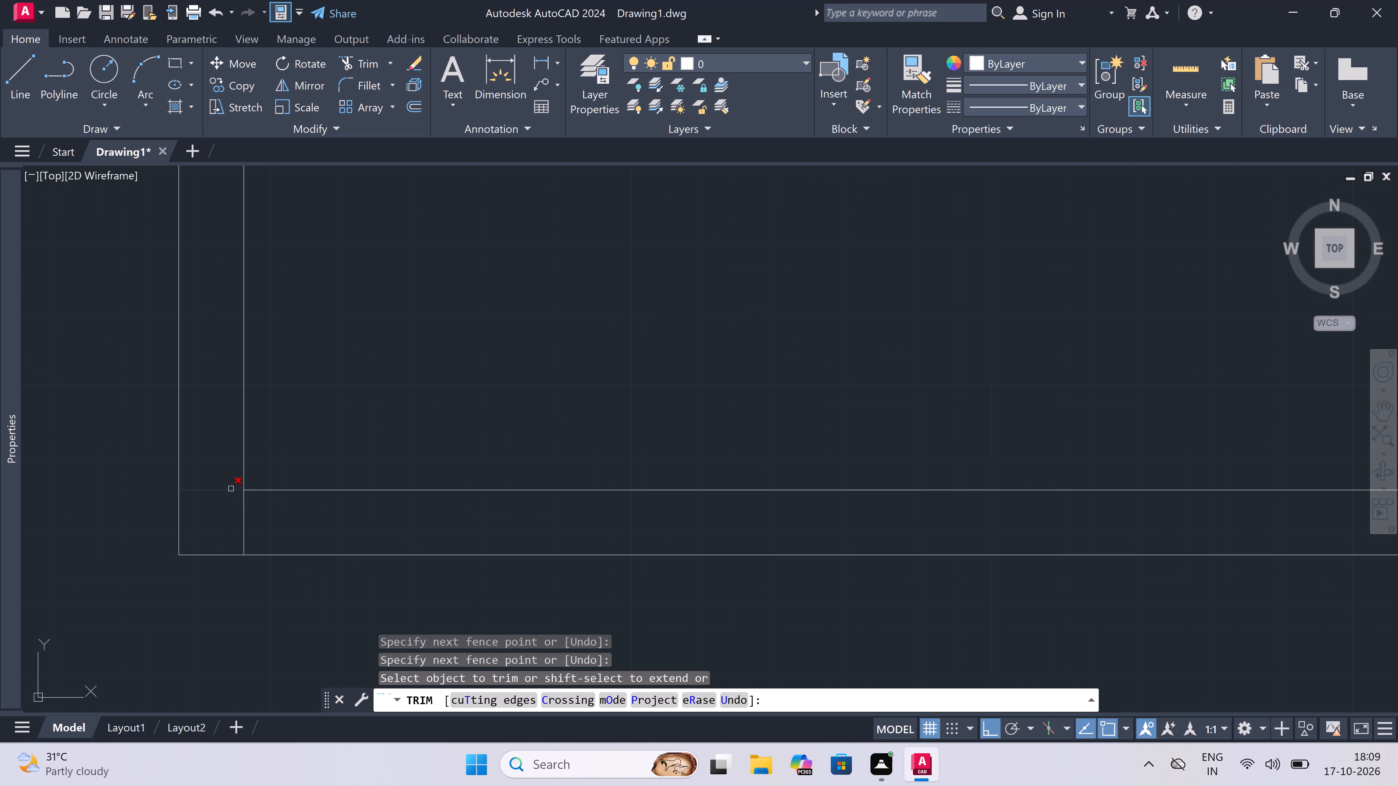
{"action": "left_click", "coordinate": [232, 520]}
{"action": "left_click", "coordinate": [293, 528]}
{"action": "scroll", "coordinate": [252, 525], "scroll_direction": "down", "scroll_amount": 3}
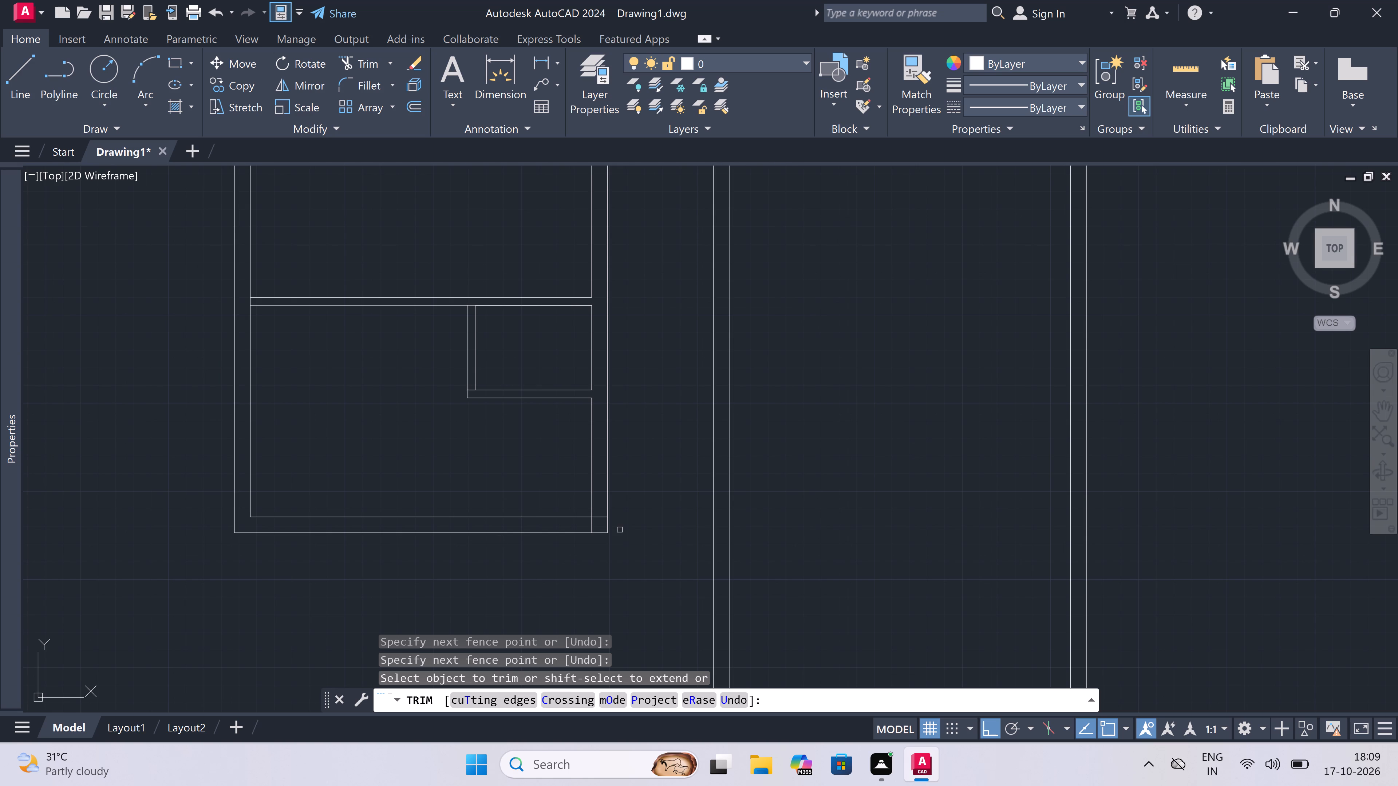
{"action": "scroll", "coordinate": [623, 530], "scroll_direction": "up", "scroll_amount": 1}
{"action": "scroll", "coordinate": [577, 516], "scroll_direction": "up", "scroll_amount": 3}
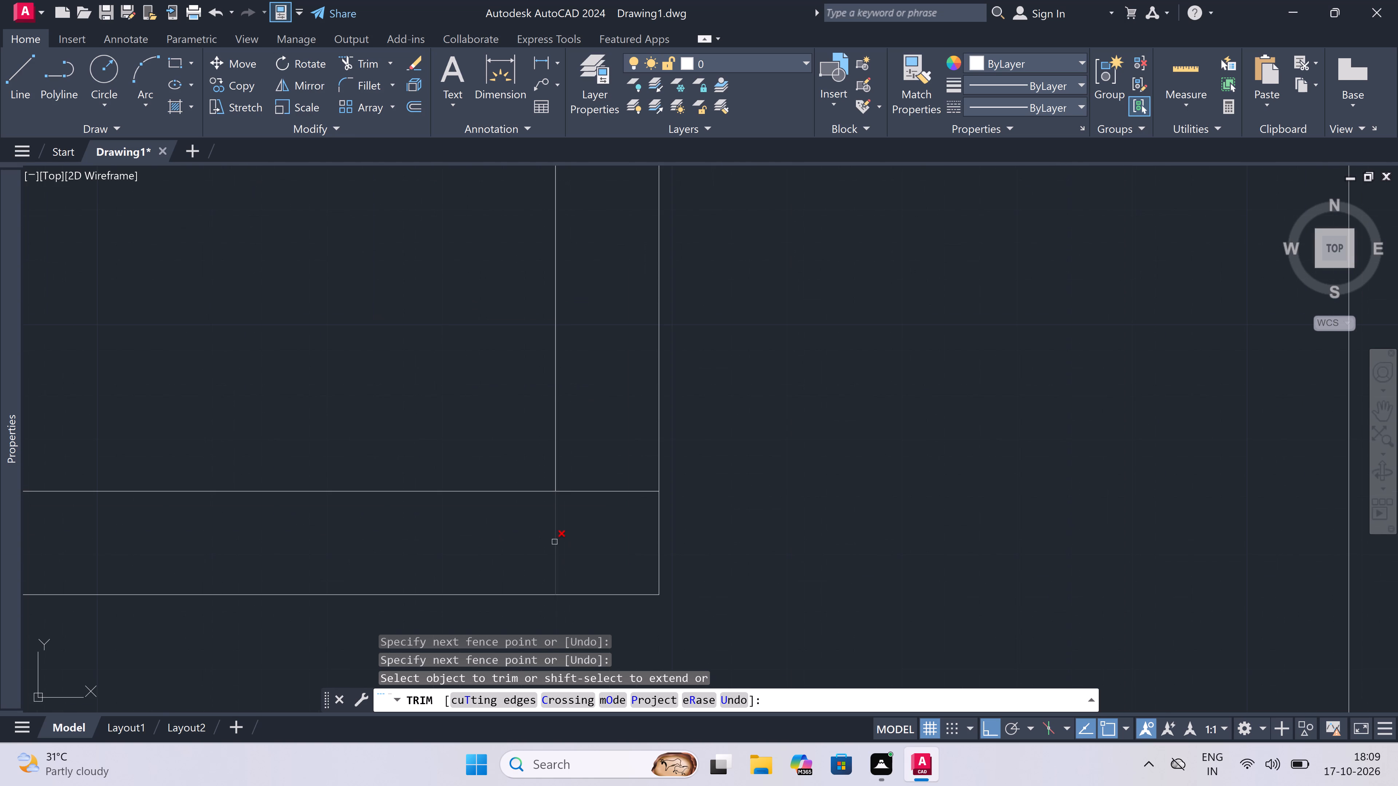
{"action": "left_click", "coordinate": [554, 542]}
{"action": "left_click", "coordinate": [603, 468]}
{"action": "left_click", "coordinate": [594, 508]}
Trim the lower partition's top line between the two cross partition lines at the small room's lower-left corner.
{"action": "scroll", "coordinate": [550, 547], "scroll_direction": "down", "scroll_amount": 6}
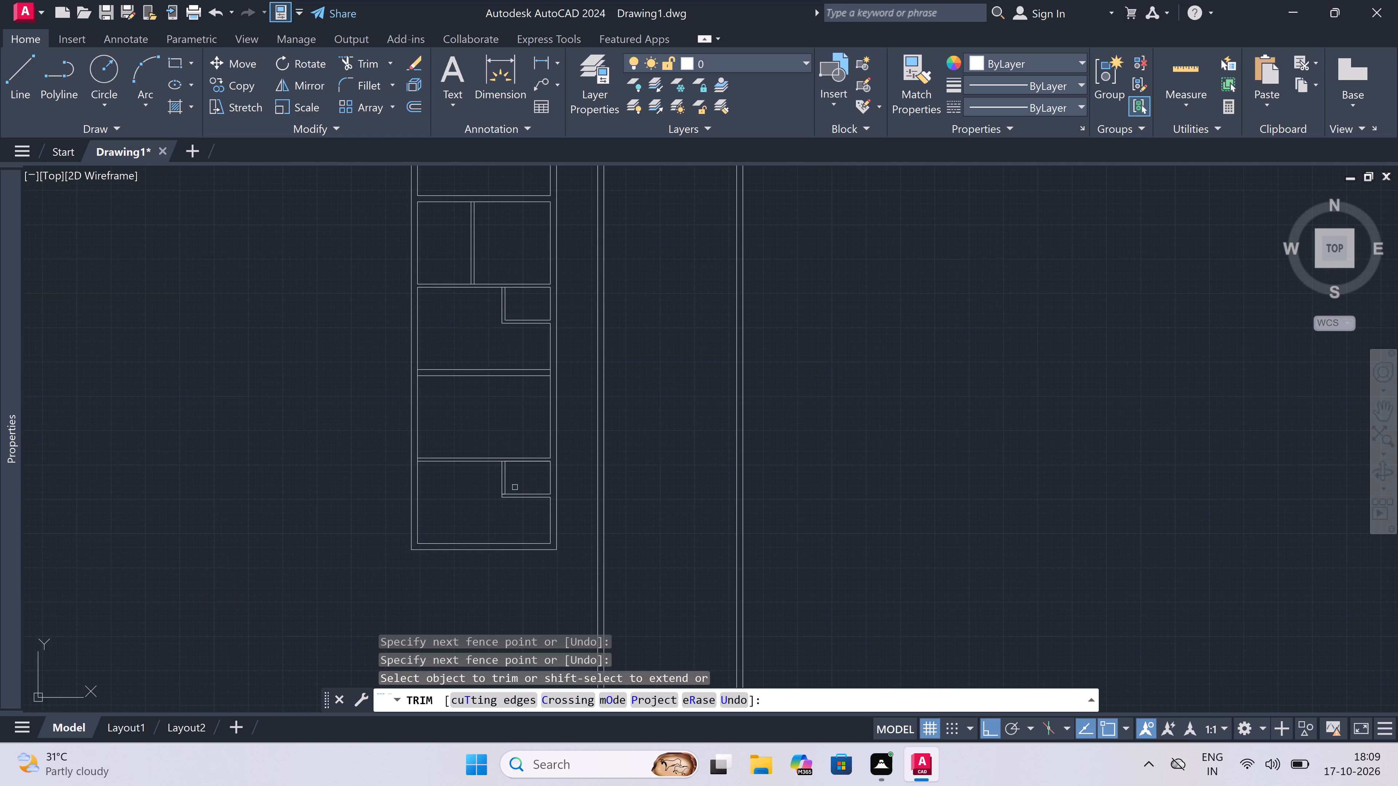
{"action": "scroll", "coordinate": [512, 484], "scroll_direction": "up", "scroll_amount": 3}
{"action": "scroll", "coordinate": [470, 535], "scroll_direction": "up", "scroll_amount": 2}
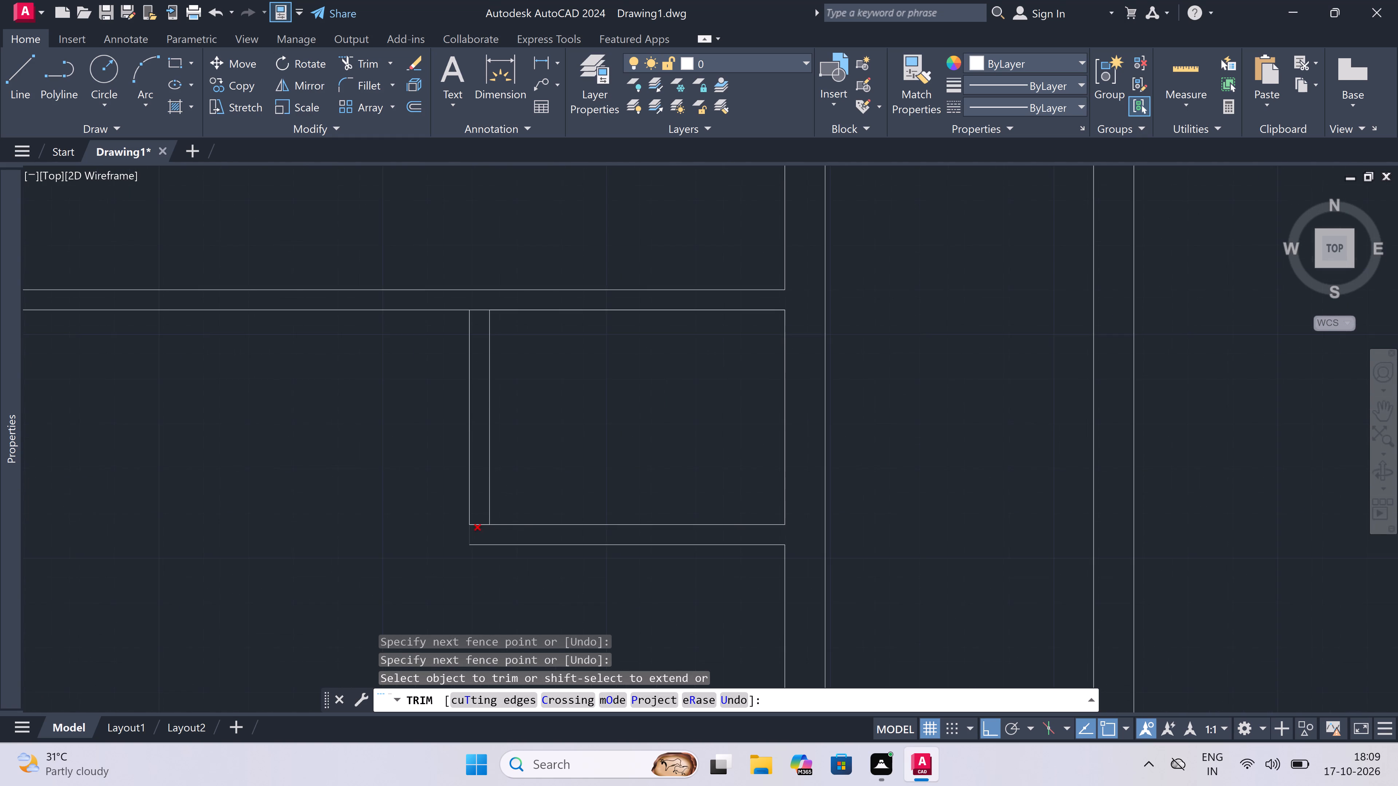
{"action": "left_click", "coordinate": [471, 535]}
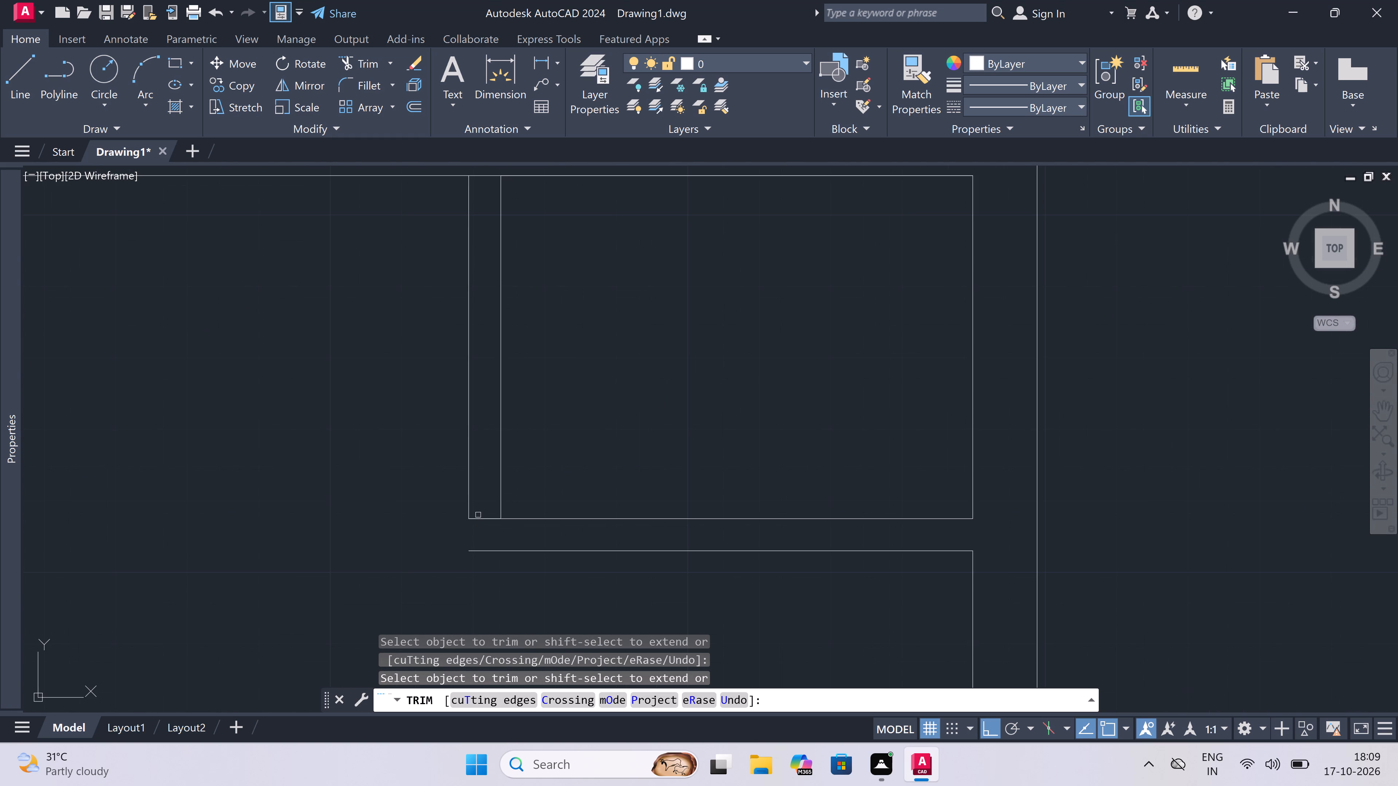
{"action": "key", "text": "ctrl+z"}
{"action": "scroll", "coordinate": [478, 526], "scroll_direction": "down", "scroll_amount": 4}
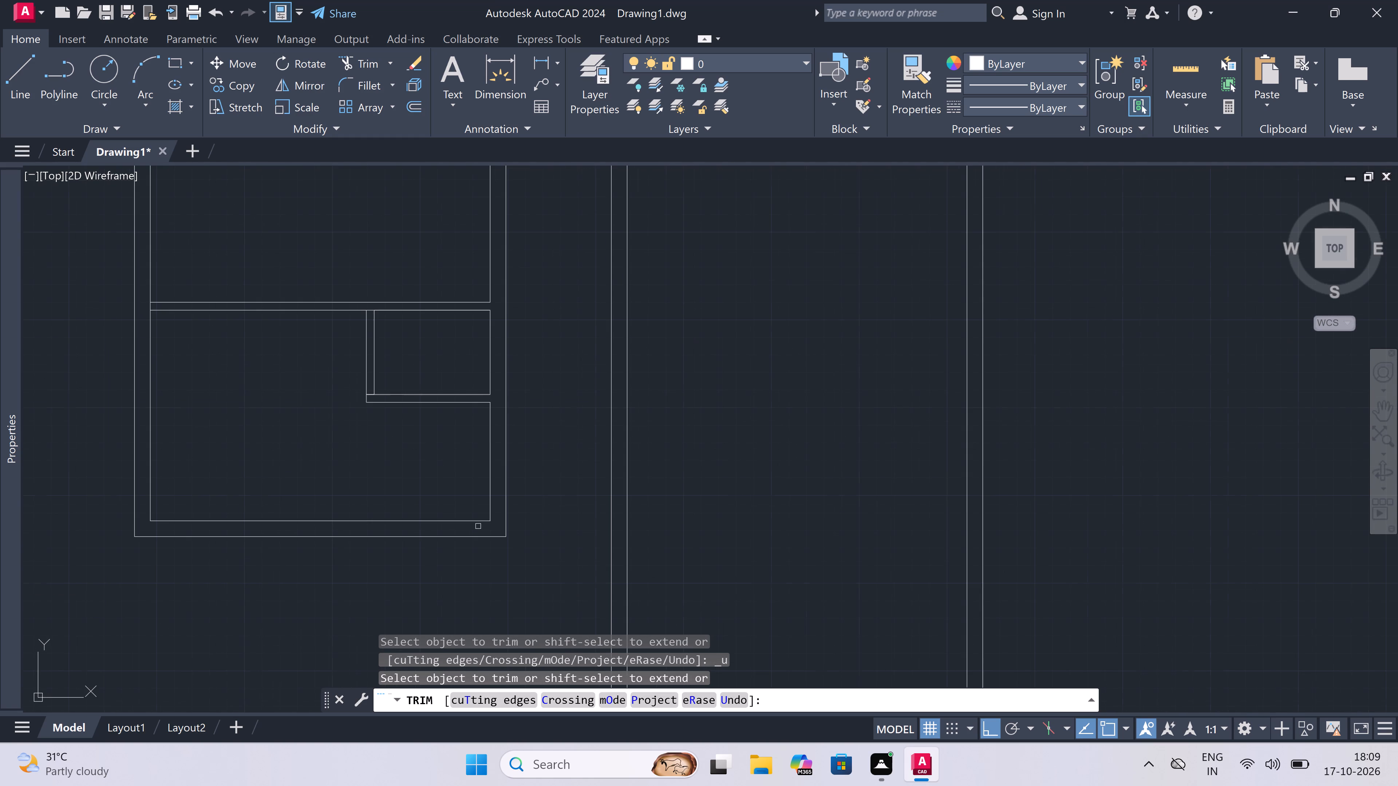
{"action": "scroll", "coordinate": [374, 396], "scroll_direction": "up", "scroll_amount": 3}
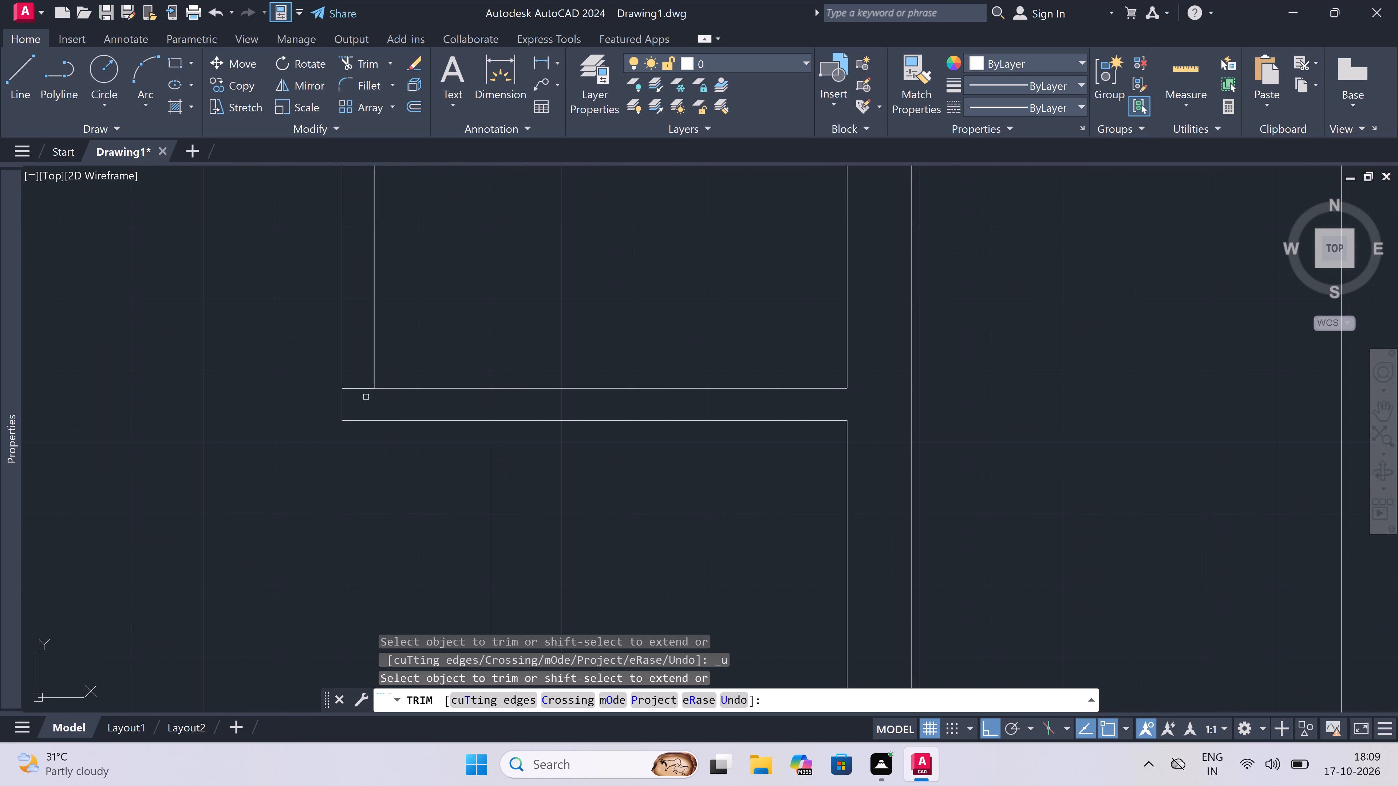
{"action": "left_click", "coordinate": [361, 391]}
{"action": "left_click_drag", "start_coordinate": [358, 374], "coordinate": [358, 377]}
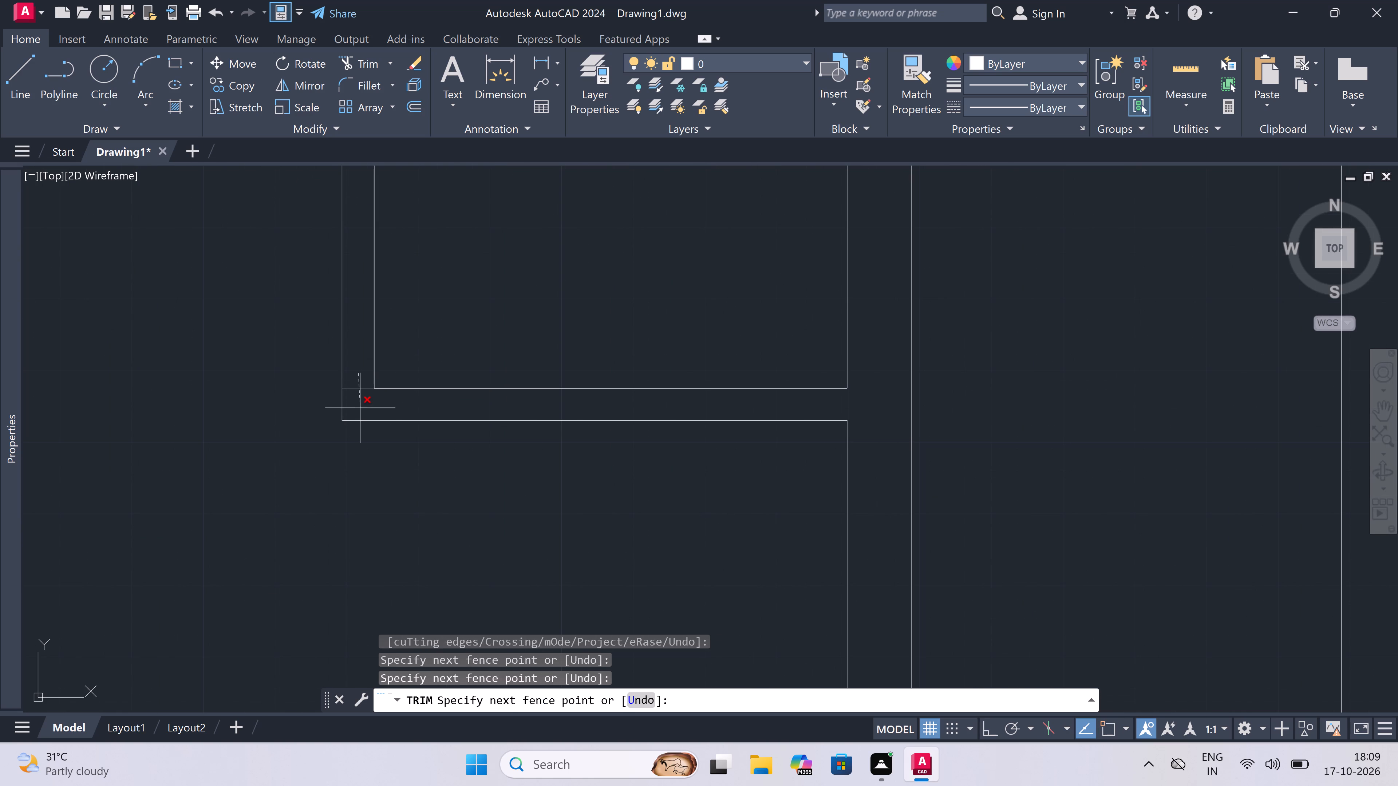
{"action": "left_click", "coordinate": [360, 409]}
Trim the upper partition's bottom line between the two cross partition lines to open the junction above the small room.
{"action": "scroll", "coordinate": [360, 409], "scroll_direction": "down", "scroll_amount": 5}
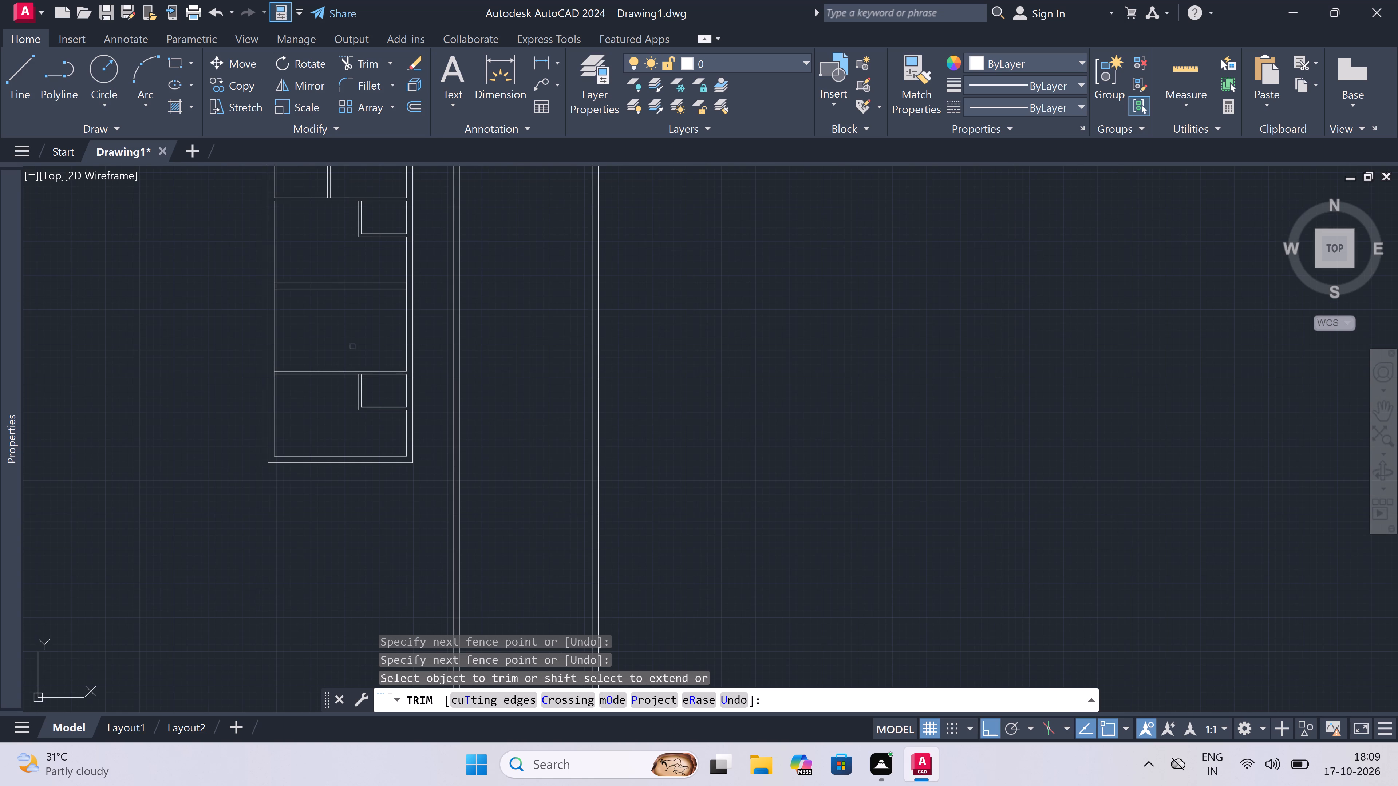
{"action": "scroll", "coordinate": [356, 361], "scroll_direction": "up", "scroll_amount": 3}
{"action": "scroll", "coordinate": [370, 411], "scroll_direction": "up", "scroll_amount": 2}
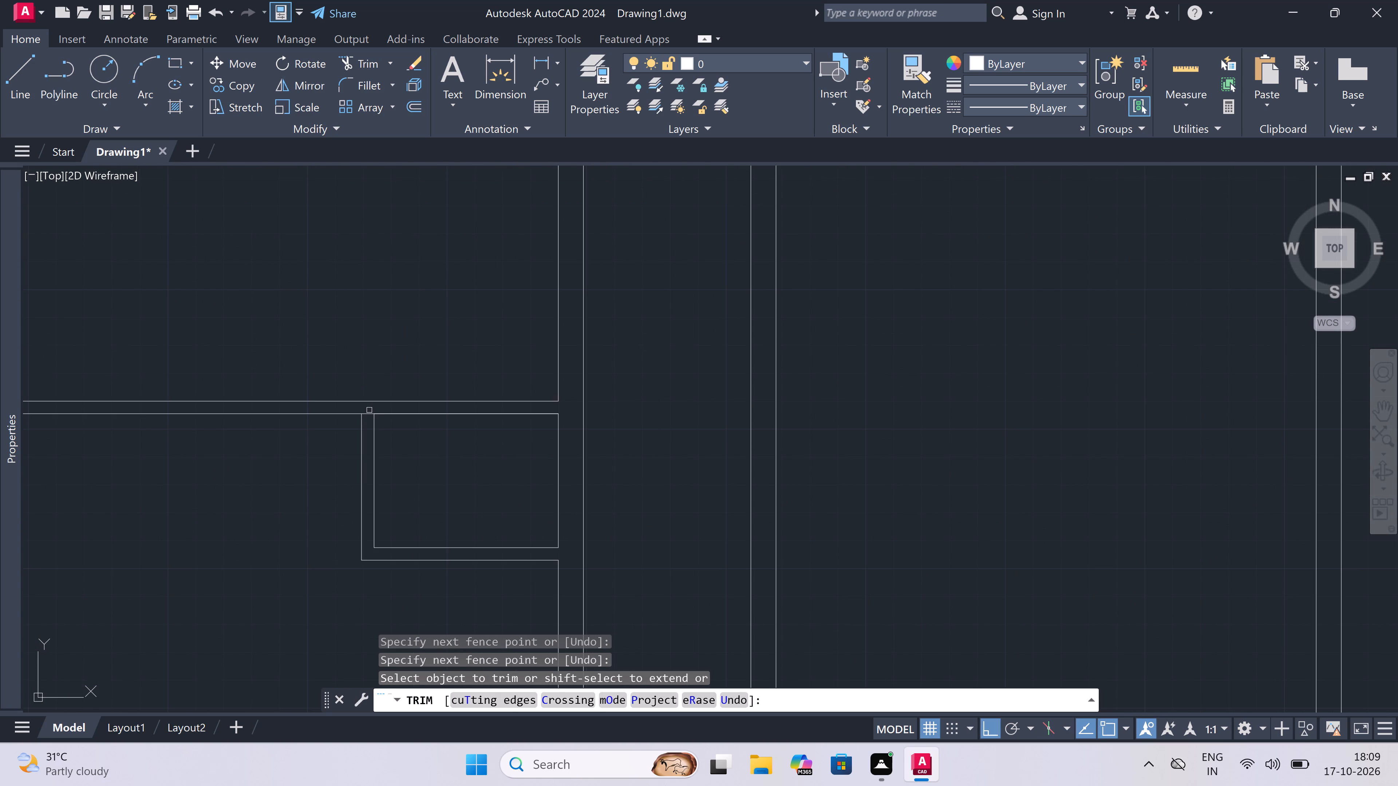
{"action": "scroll", "coordinate": [370, 411], "scroll_direction": "up", "scroll_amount": 2}
{"action": "left_click", "coordinate": [371, 411]}
{"action": "left_click", "coordinate": [373, 468]}
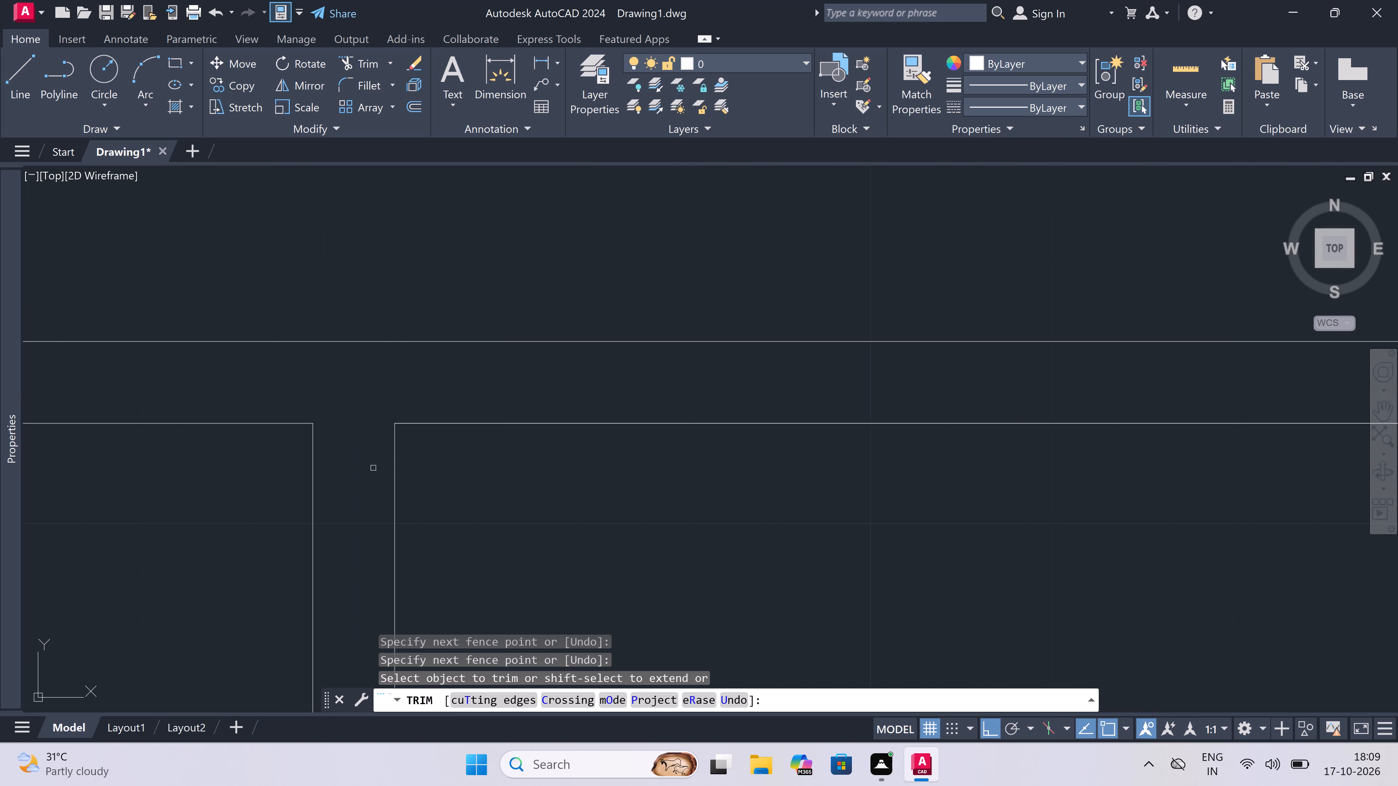
{"action": "key", "text": "Escape"}
Delete the duplicate line lying along the small room's top edge.
{"action": "scroll", "coordinate": [373, 467], "scroll_direction": "down", "scroll_amount": 3}
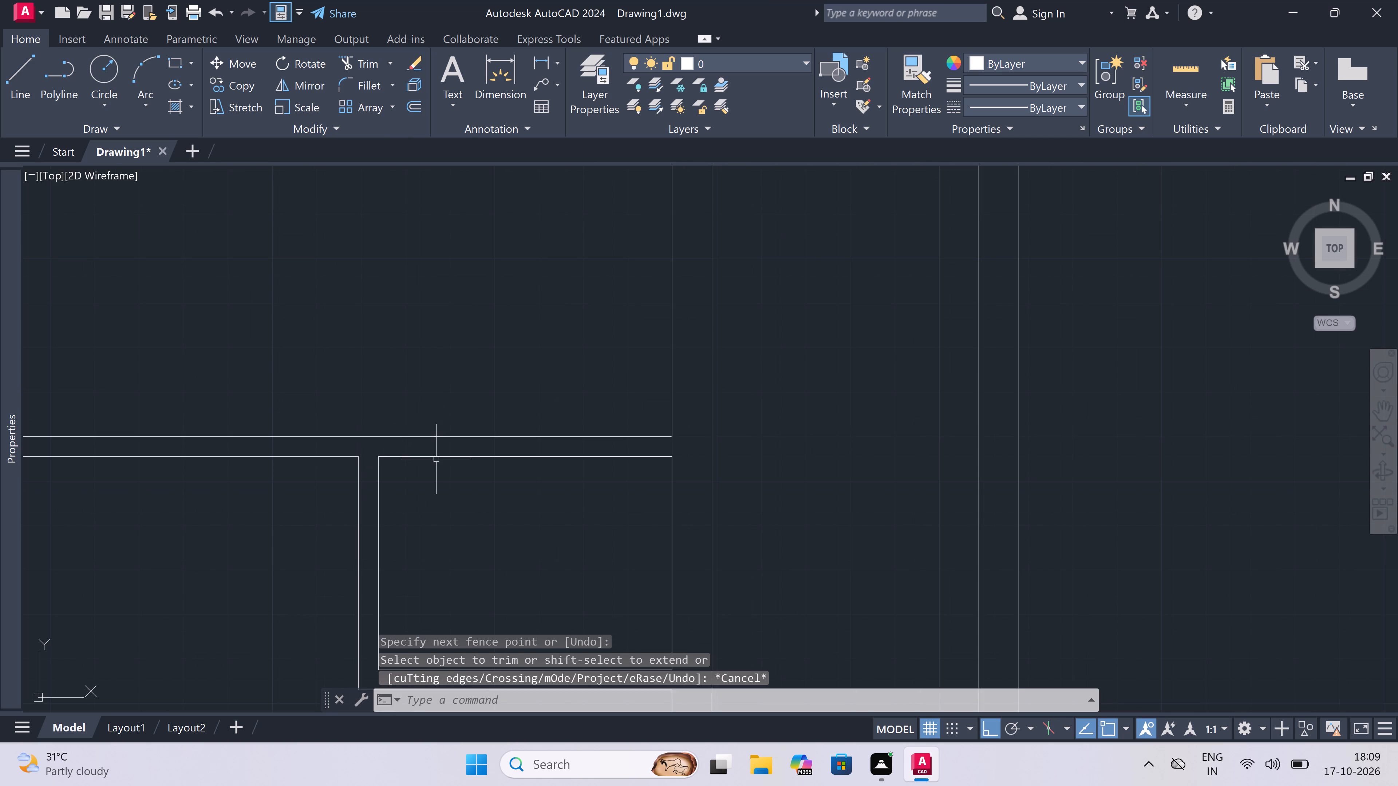
{"action": "left_click", "coordinate": [435, 457]}
{"action": "key", "text": "Delete"}
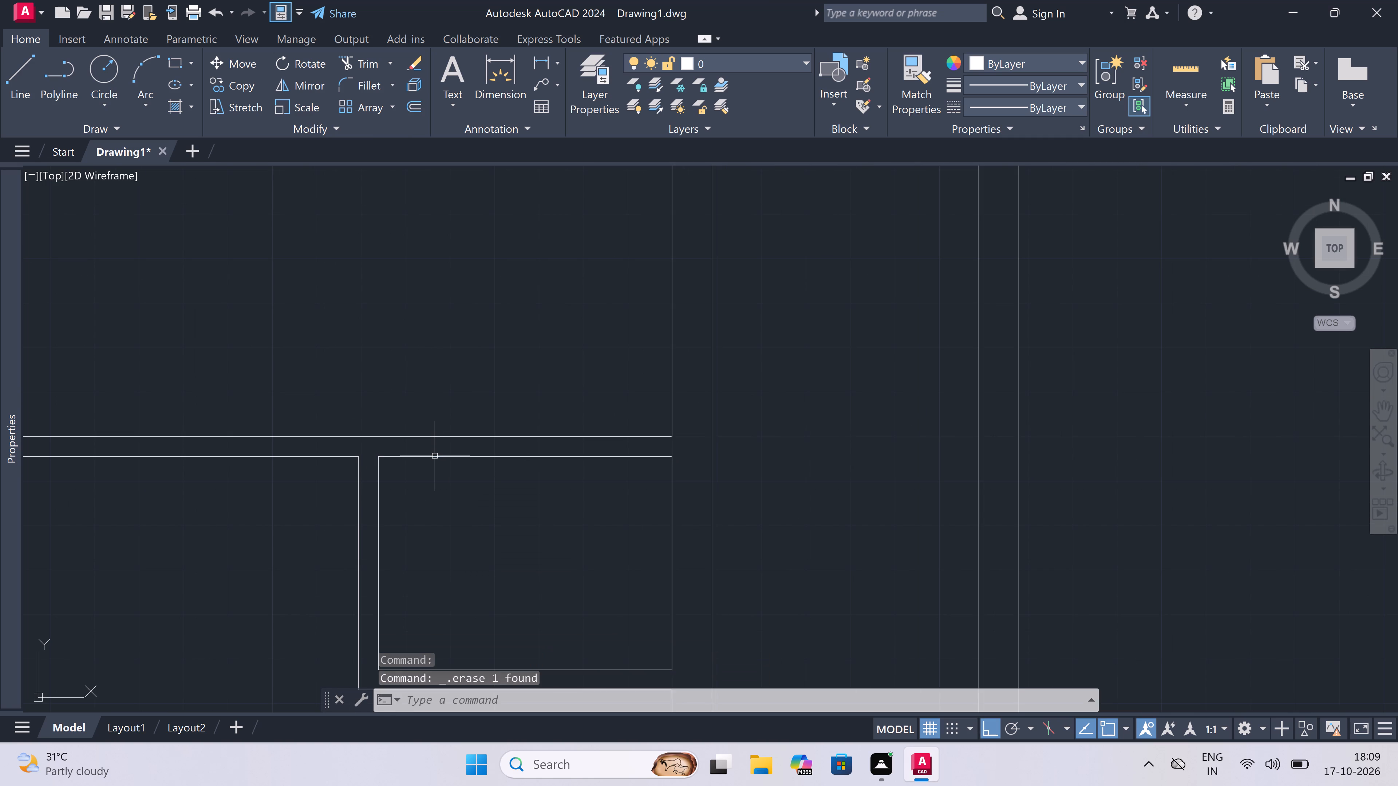
Trim both inner side-wall lines between the two lines of the 9" cross wall above the first block's lowest unit.
{"action": "scroll", "coordinate": [435, 459], "scroll_direction": "down", "scroll_amount": 3}
{"action": "scroll", "coordinate": [295, 363], "scroll_direction": "up", "scroll_amount": 1}
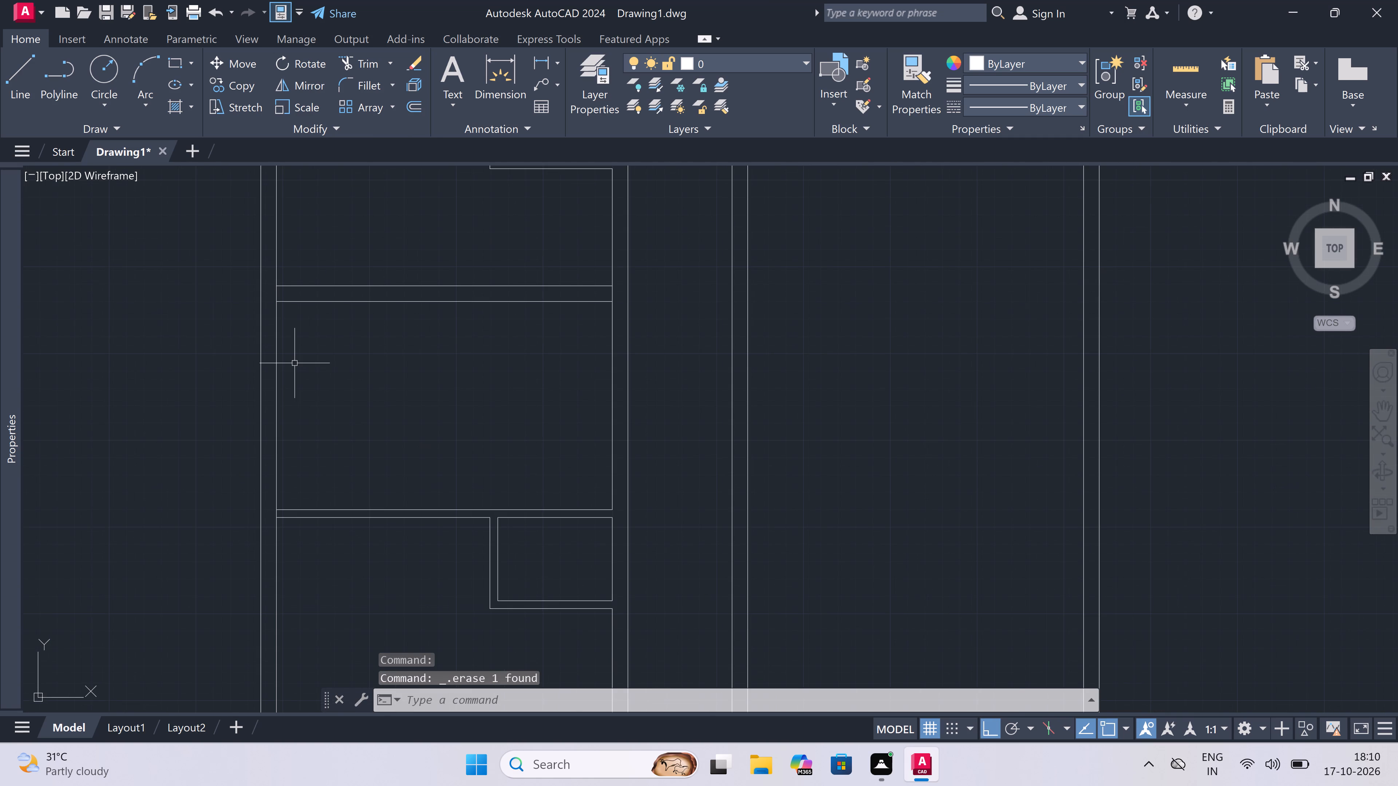
{"action": "type", "text": "tr"}
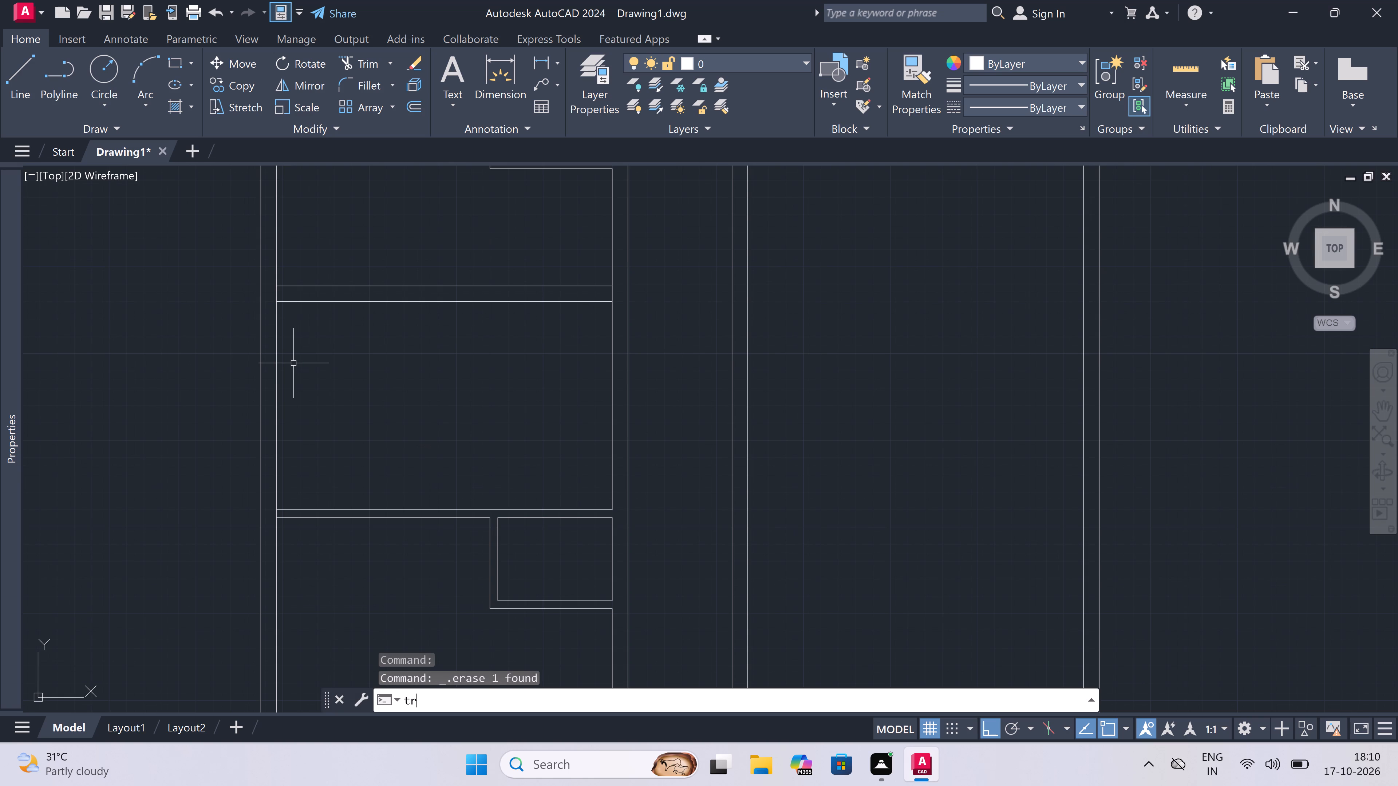
{"action": "key", "text": "space"}
{"action": "scroll", "coordinate": [268, 300], "scroll_direction": "up", "scroll_amount": 1}
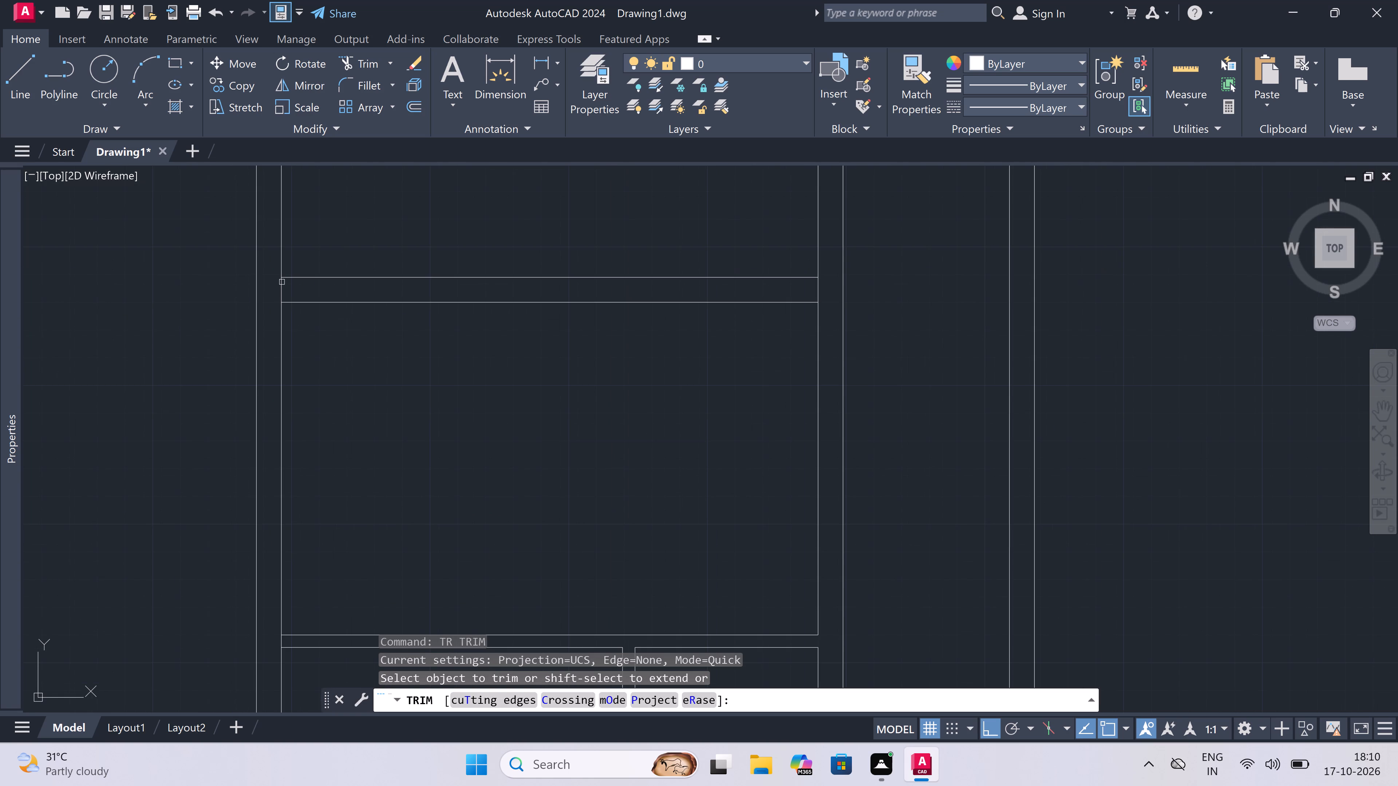
{"action": "double_click", "coordinate": [274, 286]}
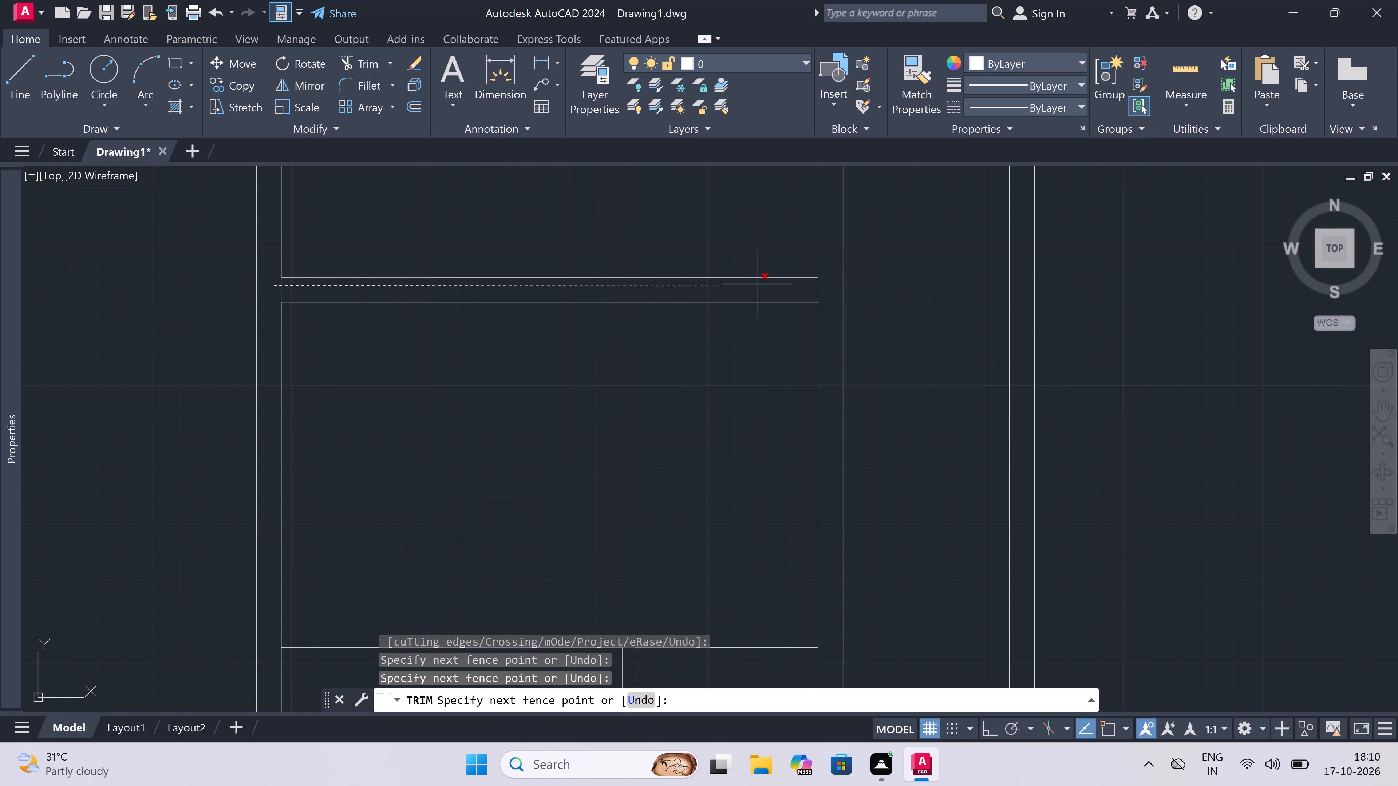
{"action": "left_click", "coordinate": [829, 289]}
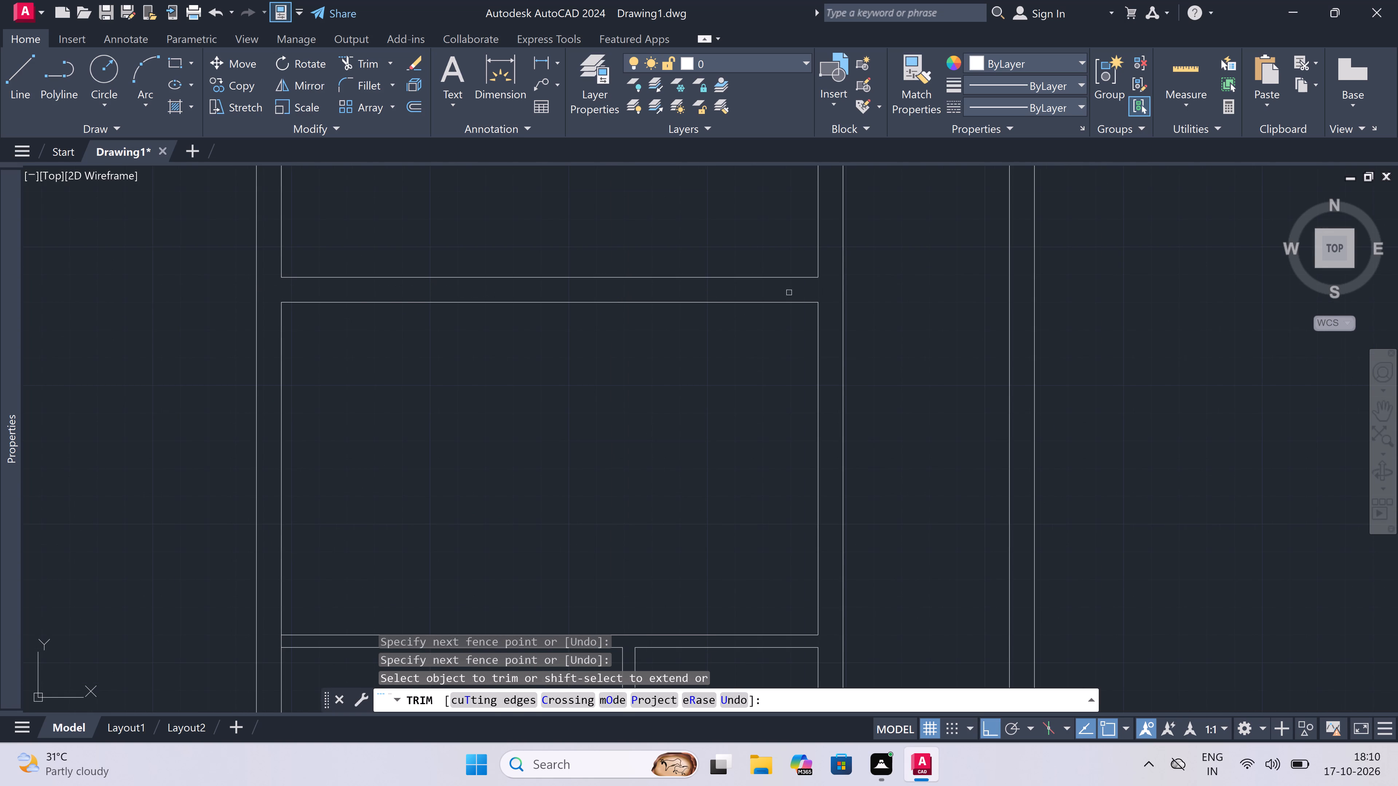
{"action": "key", "text": "Escape"}
Offset the left inner wall line of the lowest unit's upper room 6'6" into the room.
{"action": "type", "text": "o"}
{"action": "key", "text": "space"}
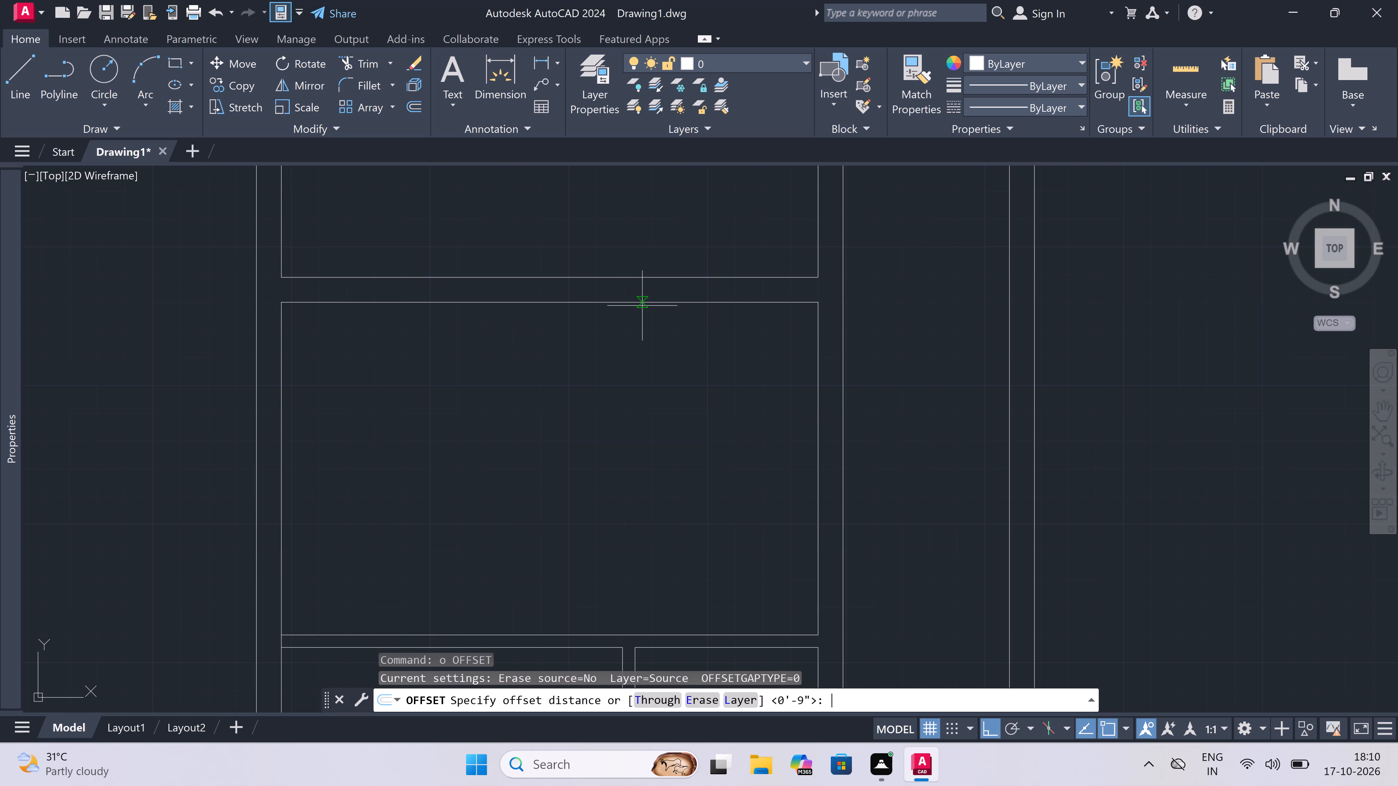
{"action": "left_click", "coordinate": [288, 446]}
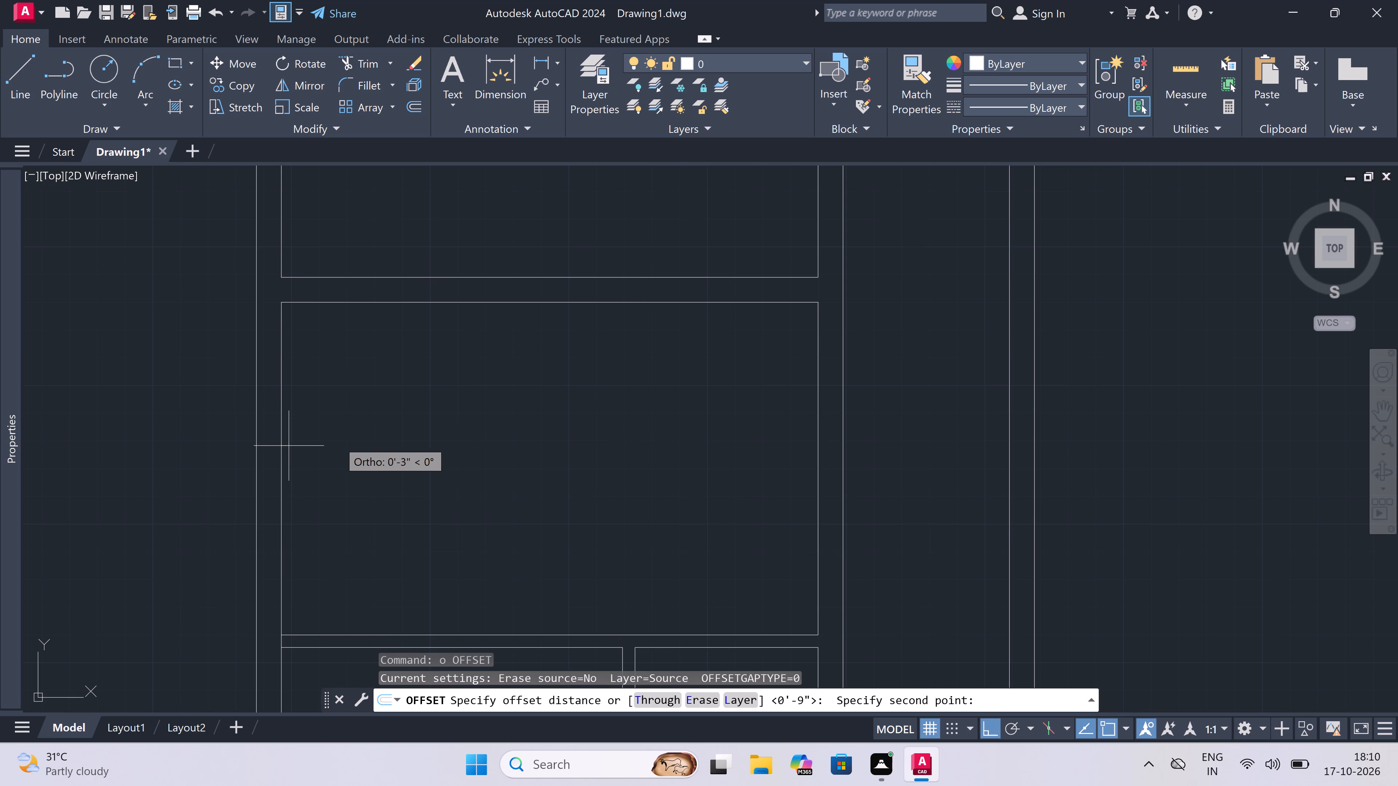
{"action": "type", "text": "6'6\""}
{"action": "key", "text": "space"}
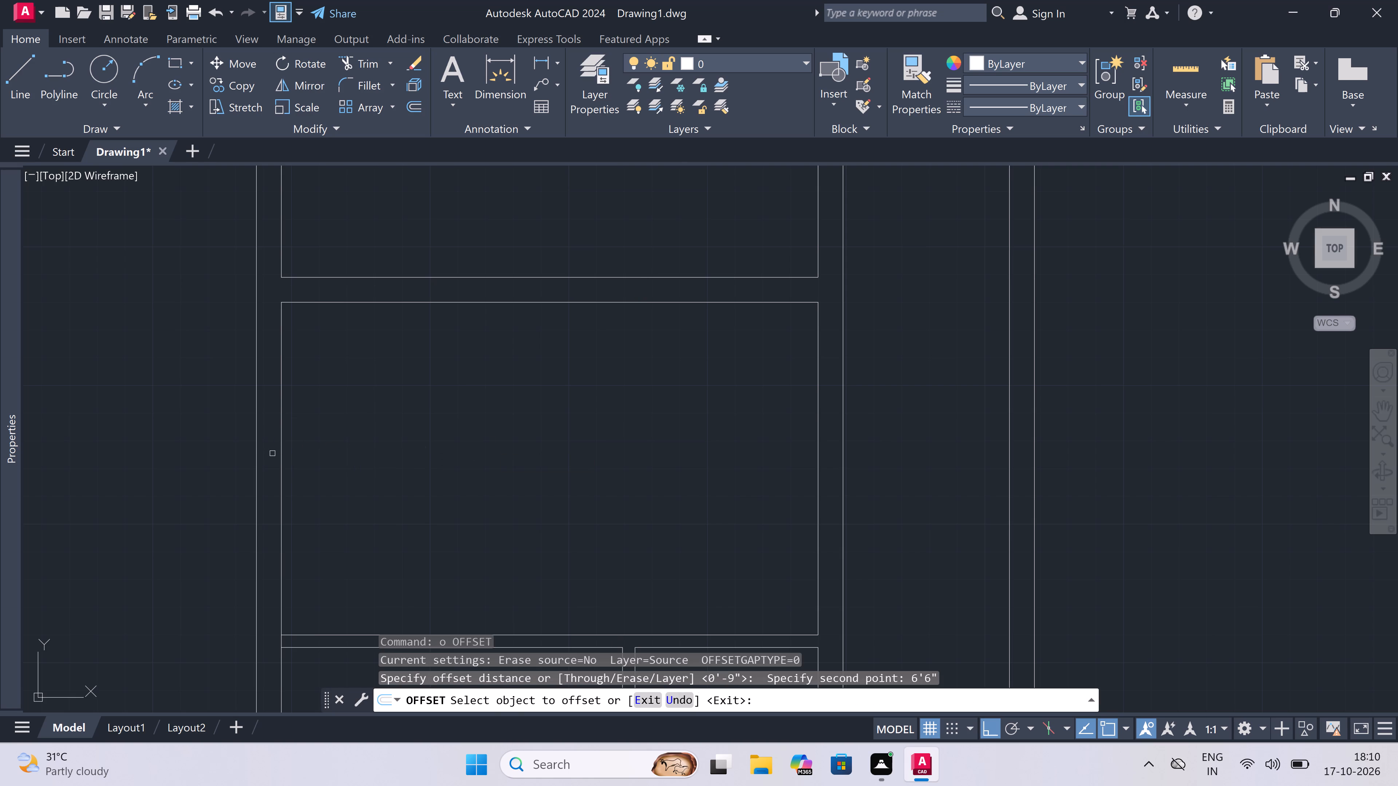
{"action": "left_click_drag", "start_coordinate": [280, 451], "coordinate": [284, 451]}
{"action": "left_click", "coordinate": [583, 451]}
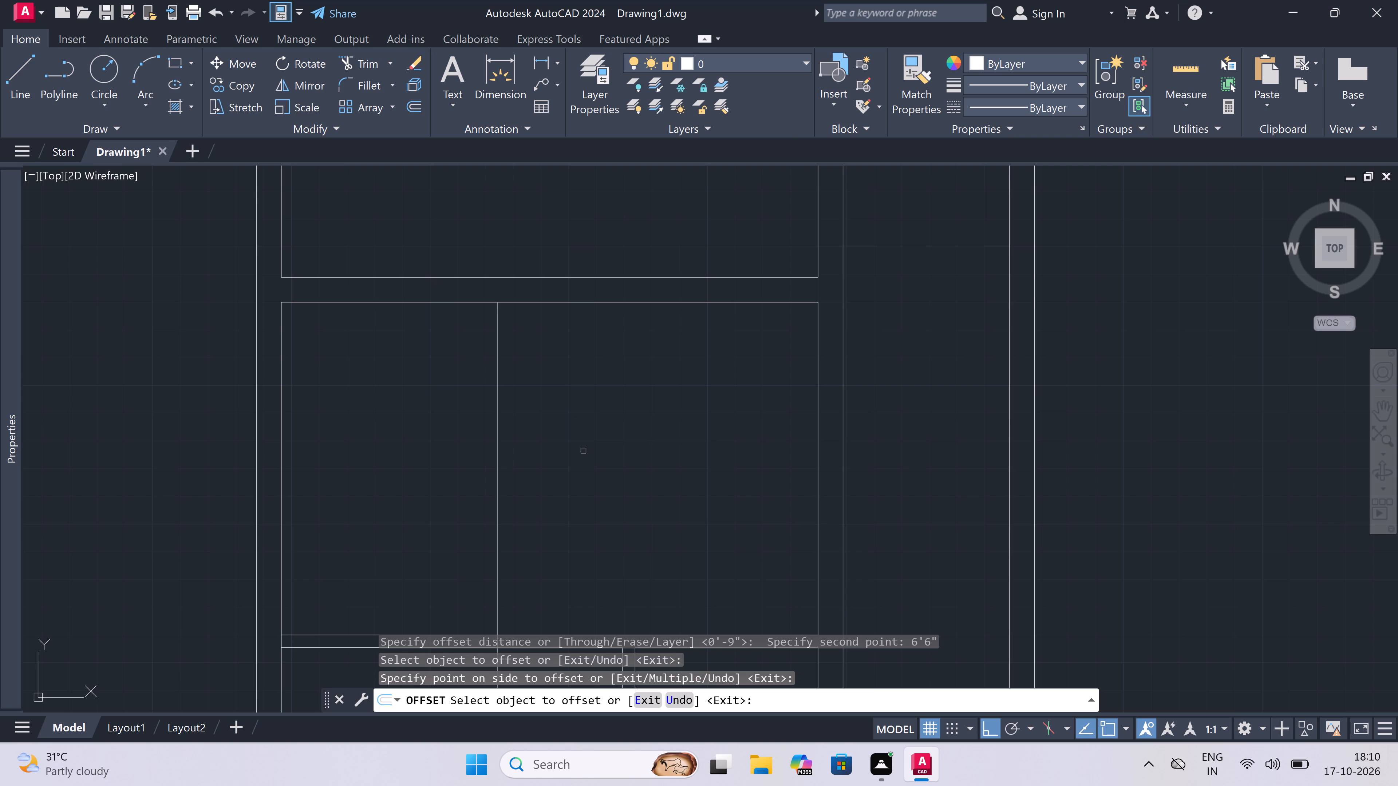
{"action": "key", "text": "Escape"}
Offset the new vertical line 4.5" to the right to form the partition's thickness.
{"action": "key", "text": "space"}
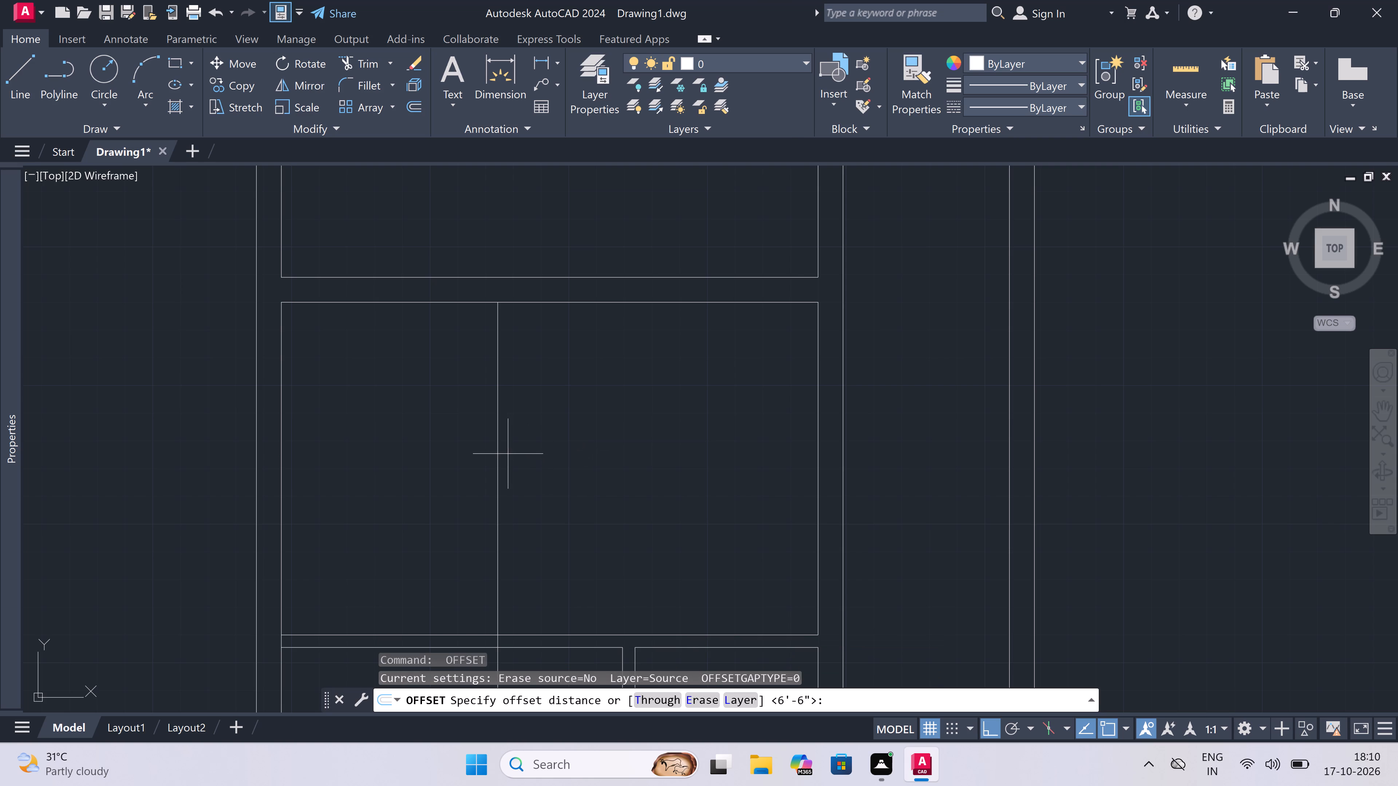
{"action": "left_click_drag", "start_coordinate": [499, 443], "coordinate": [509, 443]}
{"action": "type", "text": "4.5\""}
{"action": "key", "text": "space"}
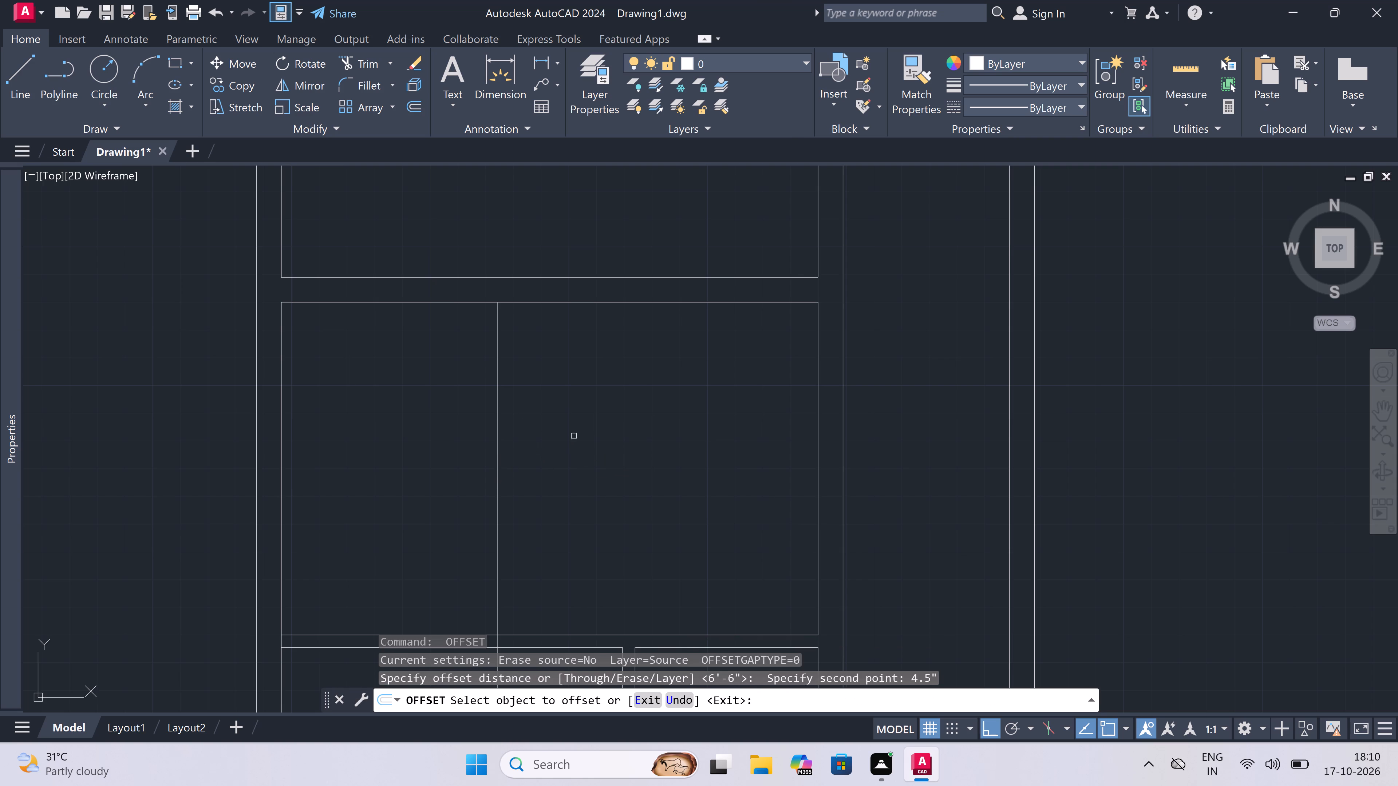
{"action": "left_click_drag", "start_coordinate": [497, 433], "coordinate": [506, 436]}
{"action": "left_click", "coordinate": [562, 445]}
{"action": "key", "text": "Escape"}
Trim the crossing lines where the new vertical partition meets the horizontal partition below it, opening the T-junction.
{"action": "scroll", "coordinate": [558, 445], "scroll_direction": "down", "scroll_amount": 3}
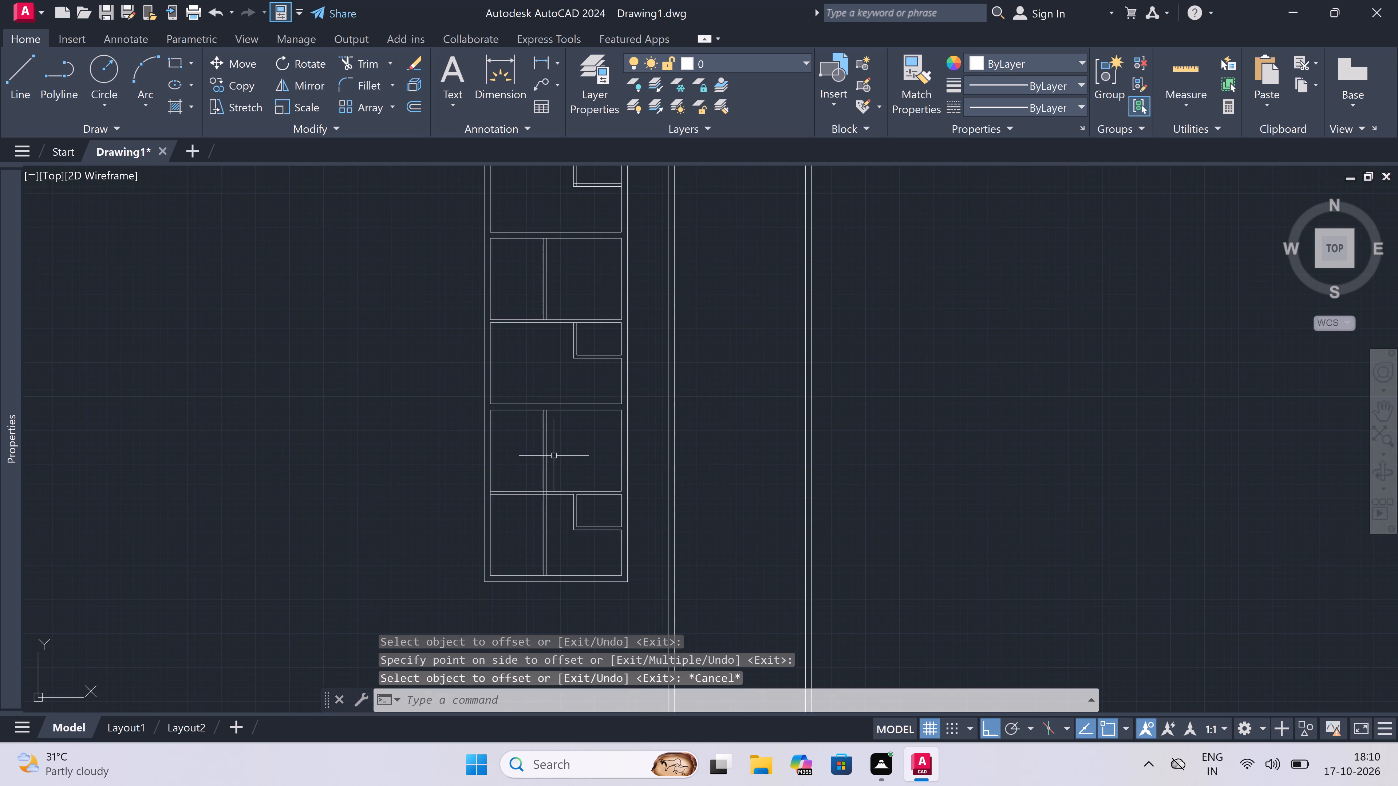
{"action": "type", "text": "tr"}
{"action": "key", "text": "space"}
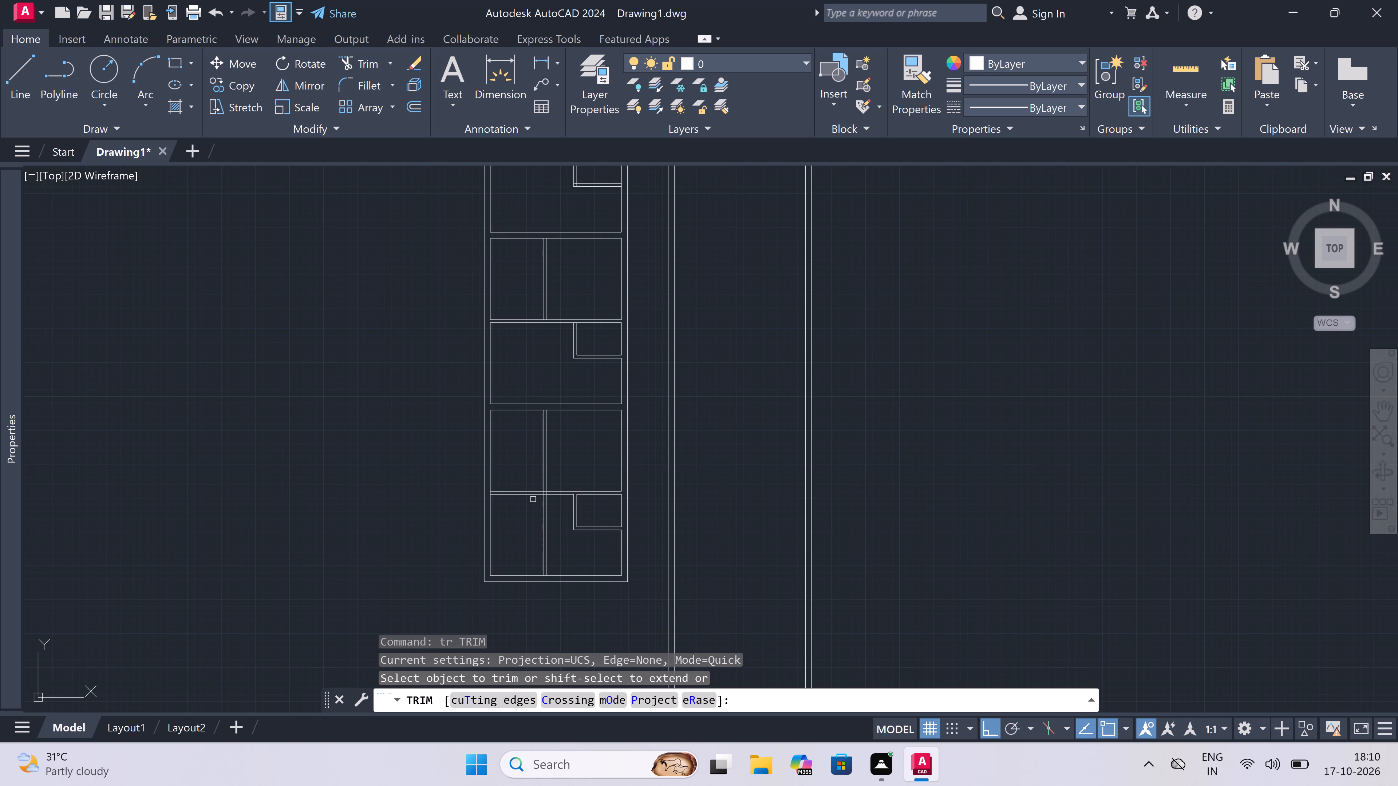
{"action": "scroll", "coordinate": [545, 491], "scroll_direction": "up", "scroll_amount": 7}
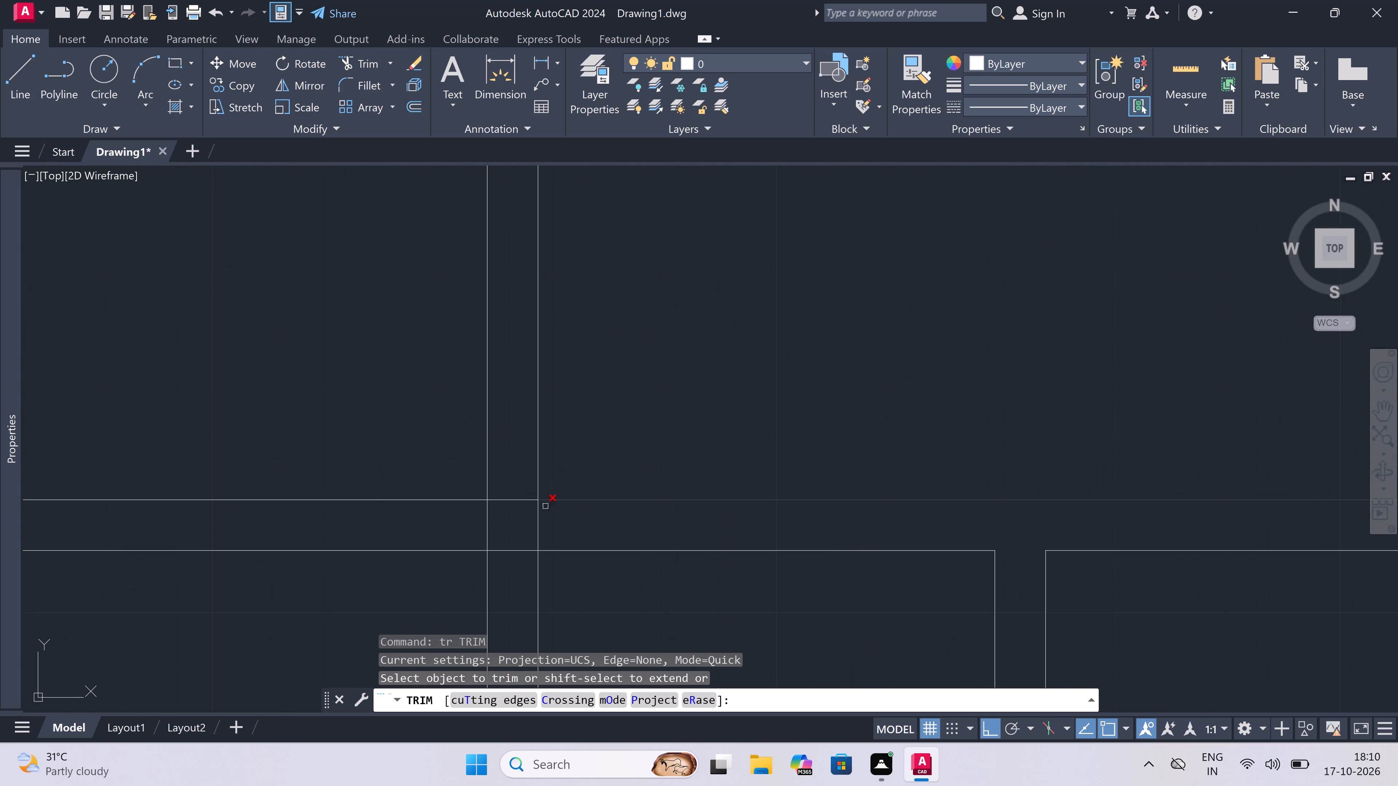
{"action": "left_click", "coordinate": [546, 514]}
{"action": "left_click", "coordinate": [467, 522]}
{"action": "left_click_drag", "start_coordinate": [515, 523], "coordinate": [515, 520]}
{"action": "left_click", "coordinate": [522, 448]}
Trim away the two vertical partition lines running down through the lowest unit's lower room.
{"action": "scroll", "coordinate": [493, 467], "scroll_direction": "down", "scroll_amount": 4}
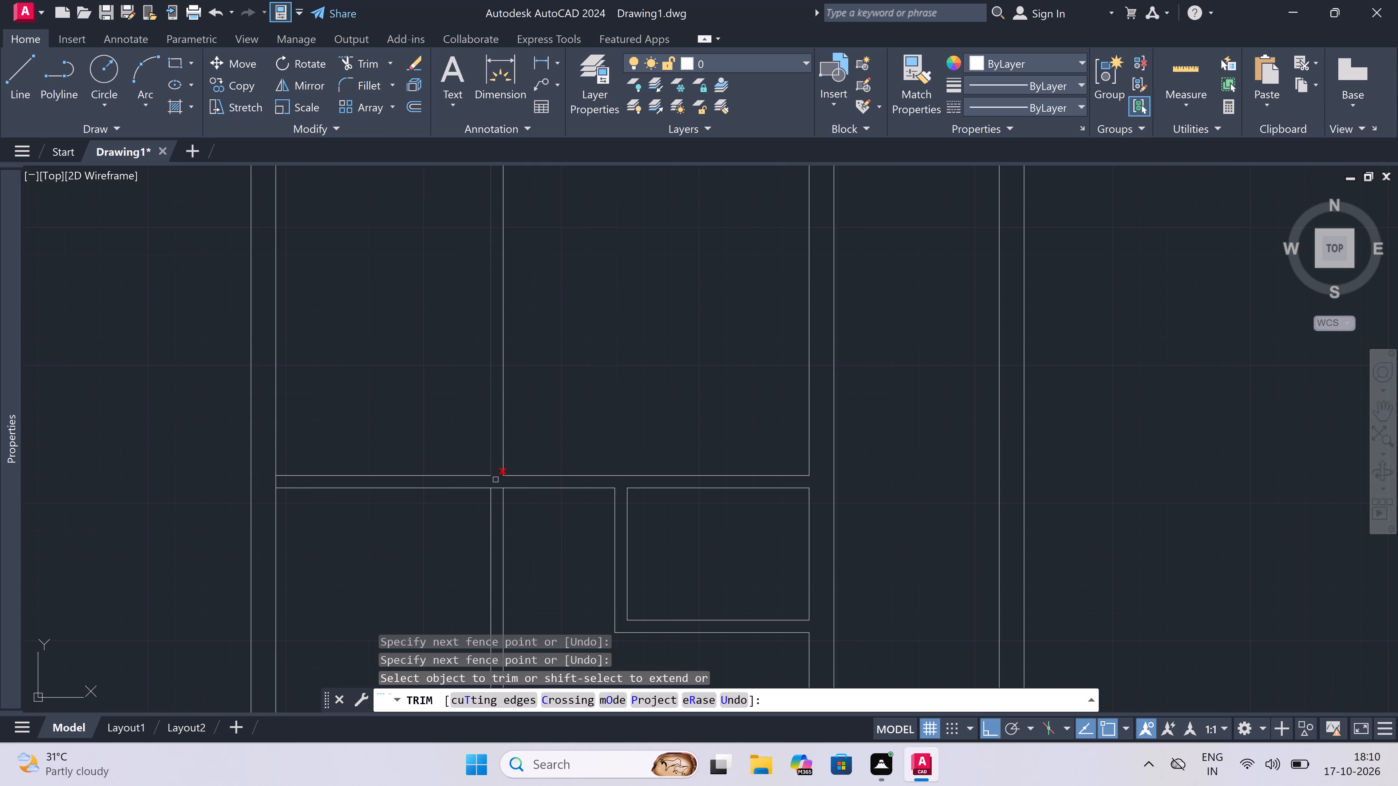
{"action": "scroll", "coordinate": [502, 513], "scroll_direction": "down", "scroll_amount": 5}
{"action": "scroll", "coordinate": [508, 544], "scroll_direction": "up", "scroll_amount": 2}
{"action": "double_click", "coordinate": [500, 514]}
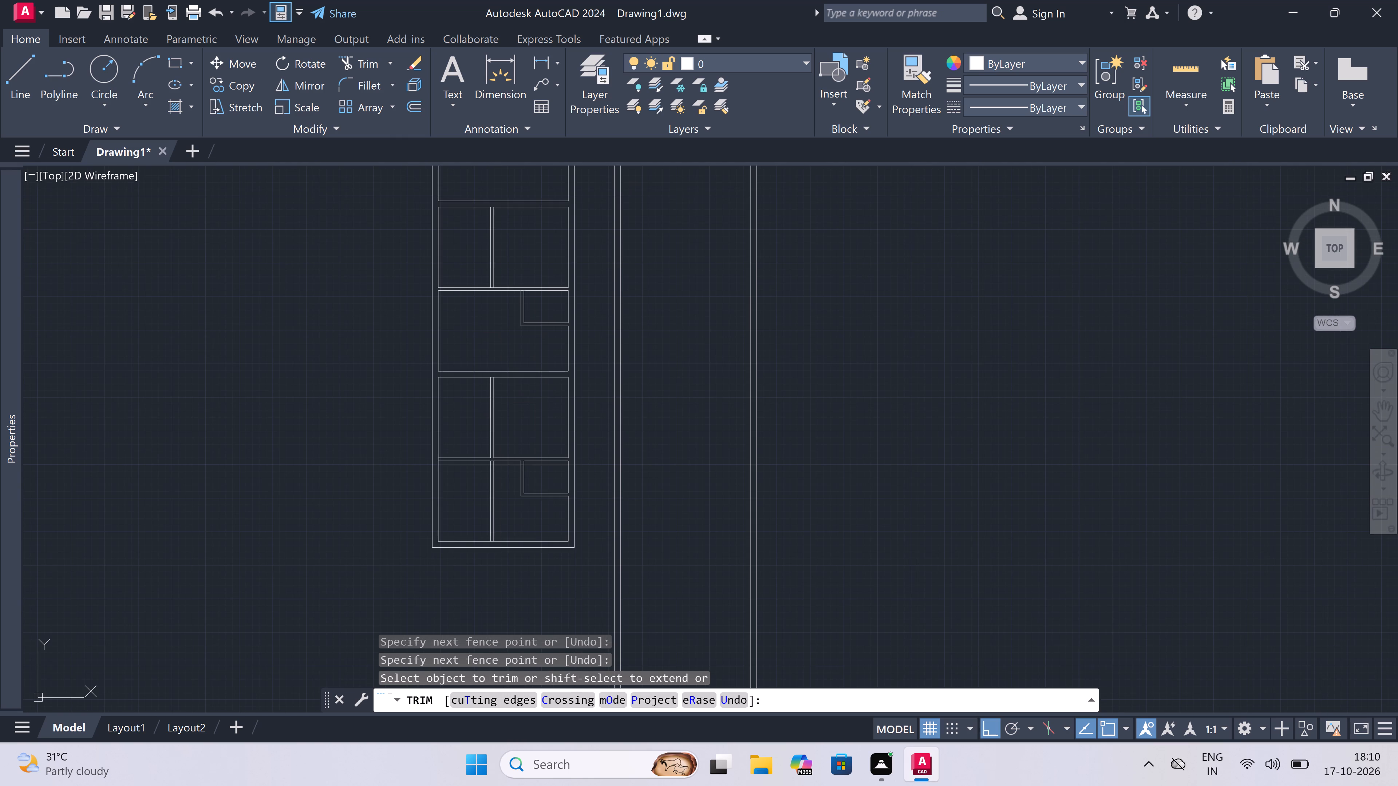
{"action": "left_click", "coordinate": [482, 511]}
{"action": "scroll", "coordinate": [482, 511], "scroll_direction": "down", "scroll_amount": 3}
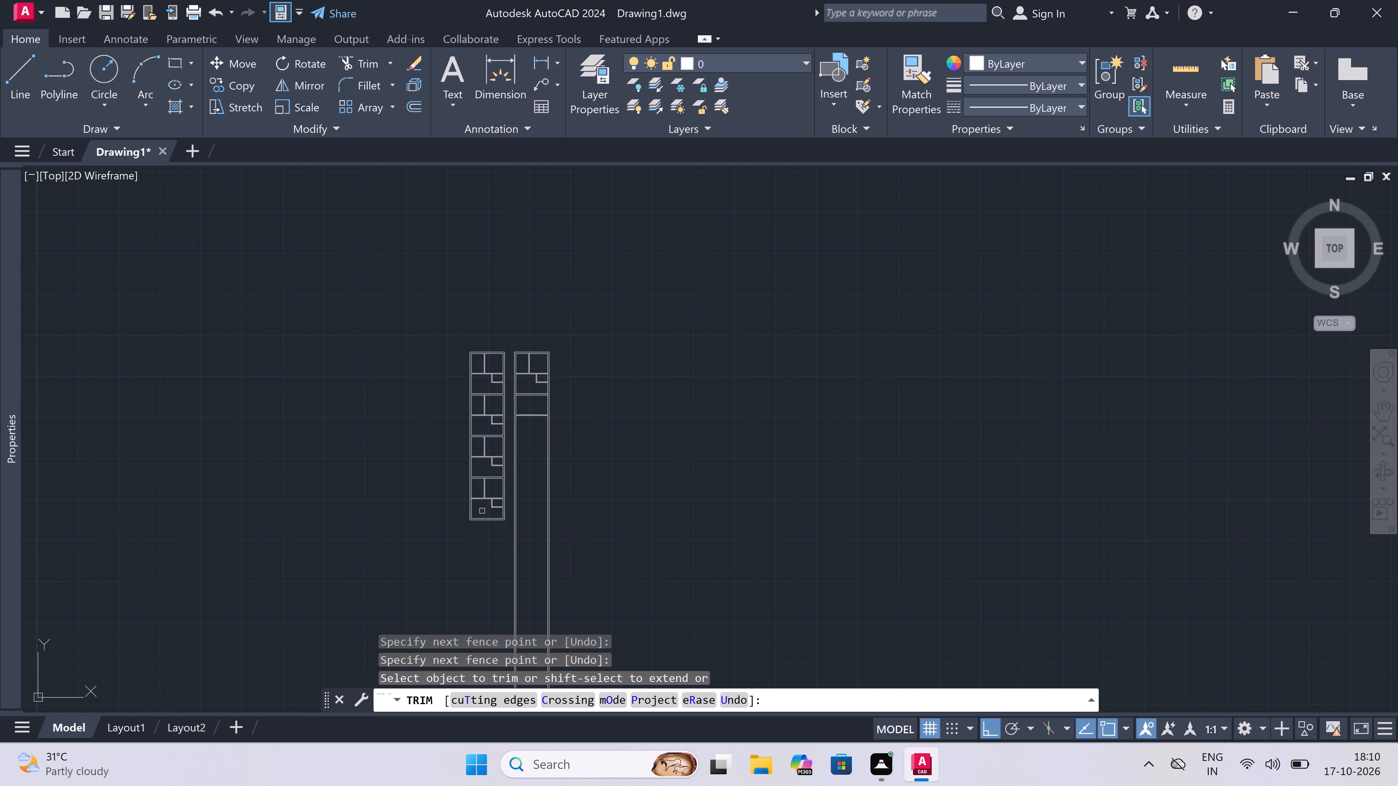
{"action": "key", "text": "Escape"}
Trim both inner side-wall lines between the two lines of the second block's 9" cross wall below its first unit.
{"action": "scroll", "coordinate": [543, 381], "scroll_direction": "up", "scroll_amount": 2}
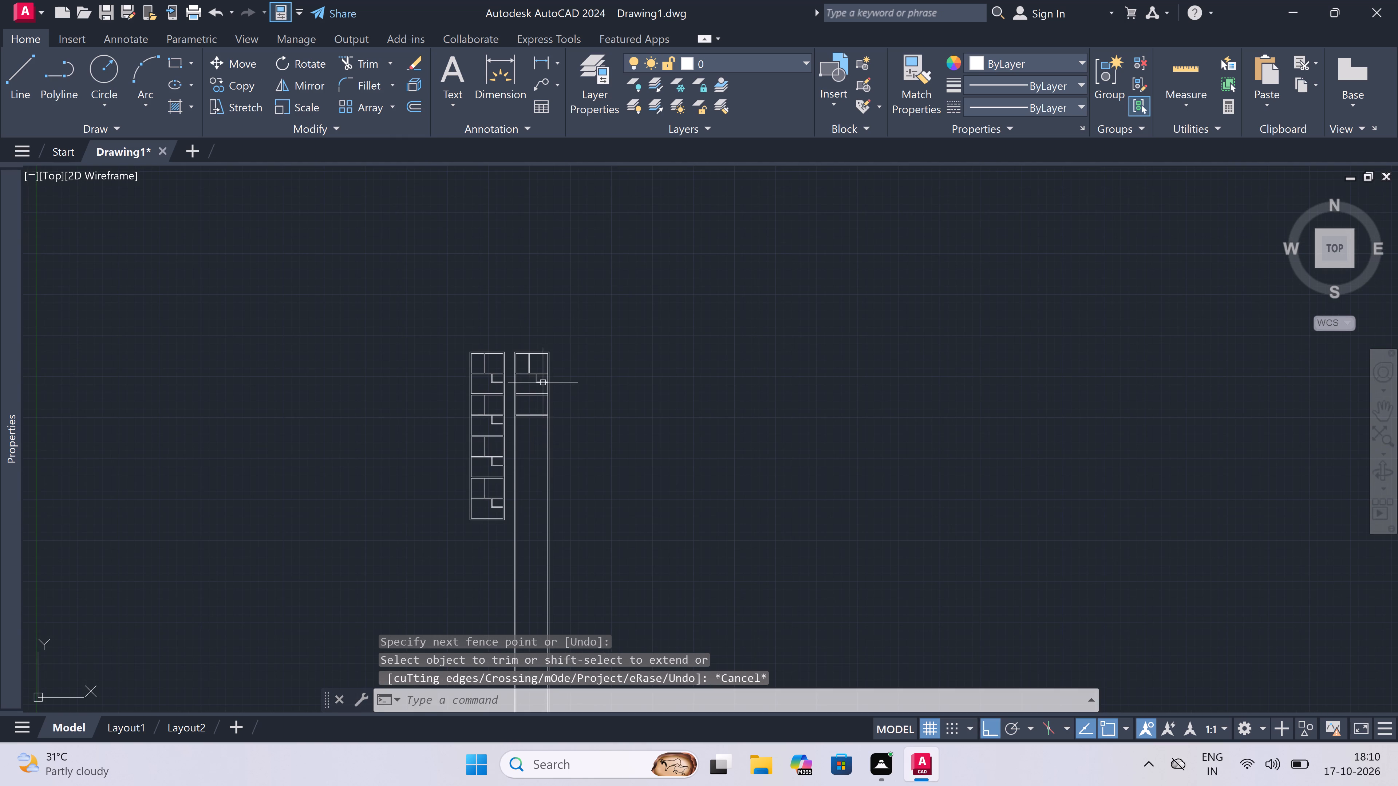
{"action": "scroll", "coordinate": [543, 381], "scroll_direction": "up", "scroll_amount": 1}
{"action": "scroll", "coordinate": [517, 490], "scroll_direction": "up", "scroll_amount": 2}
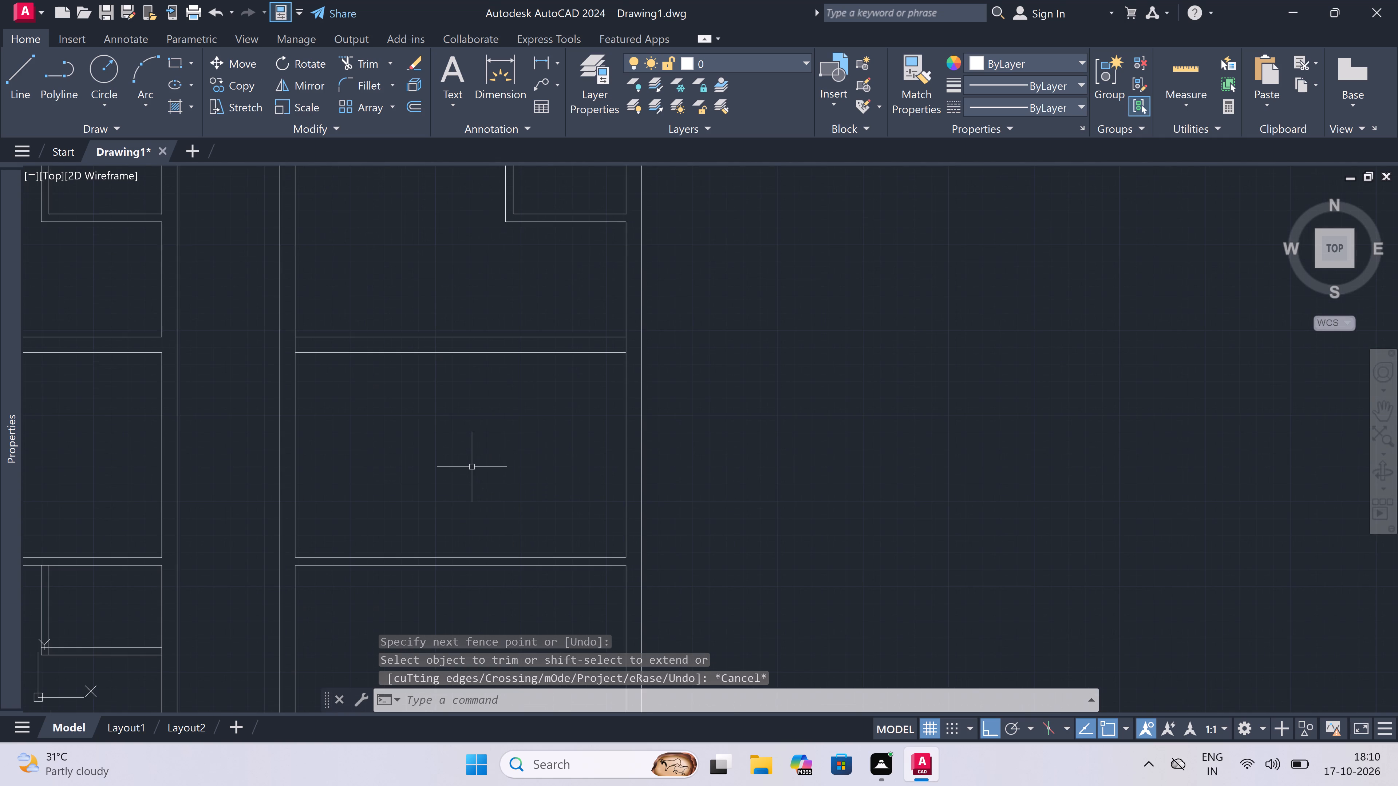
{"action": "type", "text": "tr"}
{"action": "key", "text": "space"}
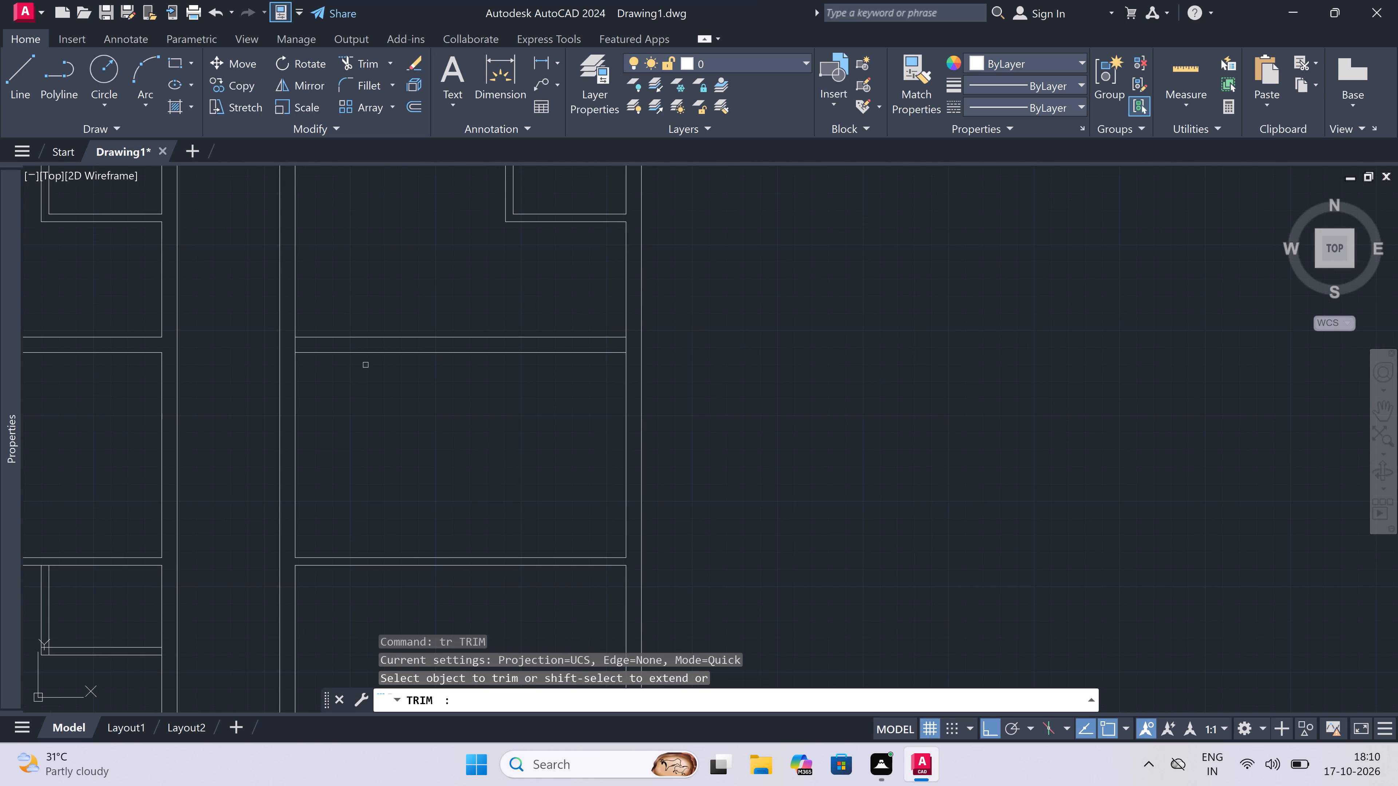
{"action": "scroll", "coordinate": [297, 349], "scroll_direction": "up", "scroll_amount": 1}
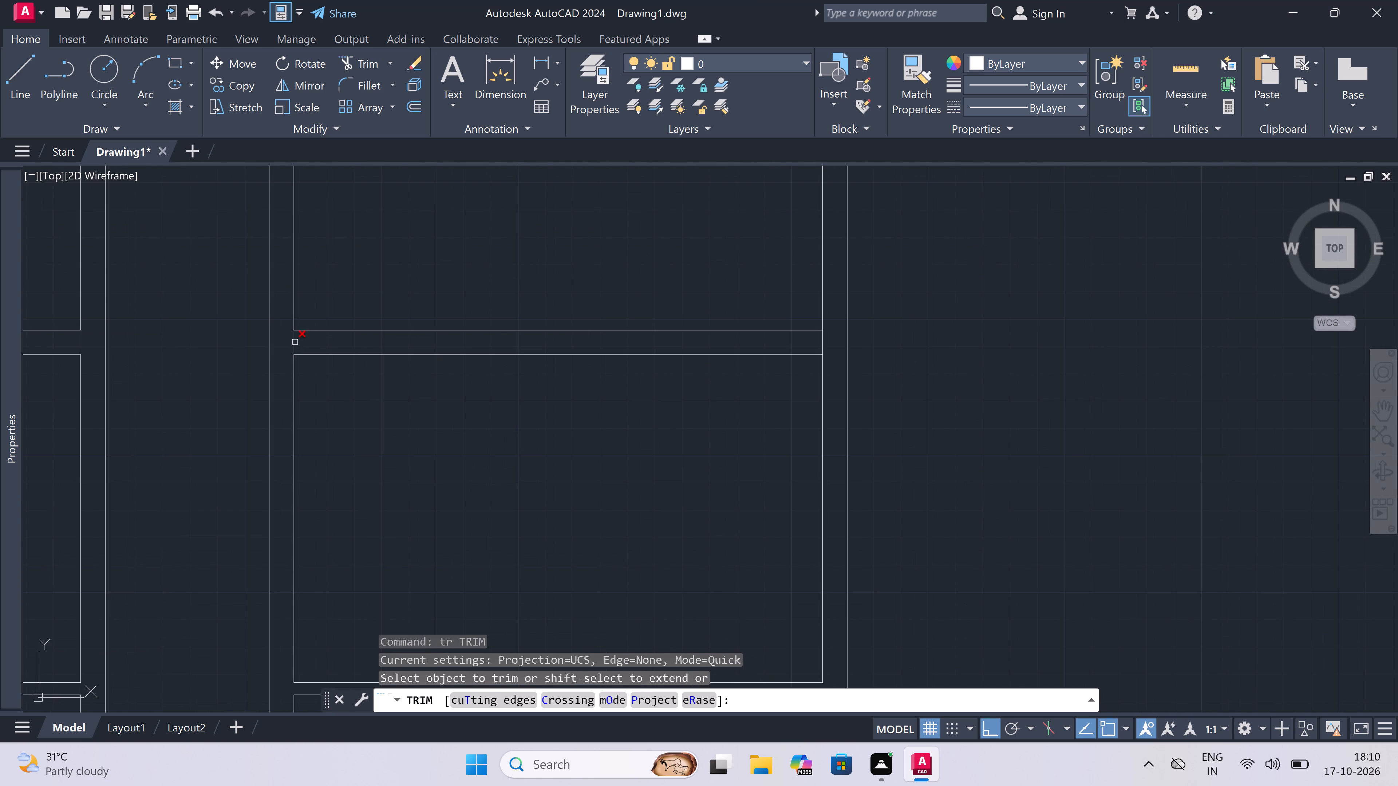
{"action": "left_click", "coordinate": [295, 342]}
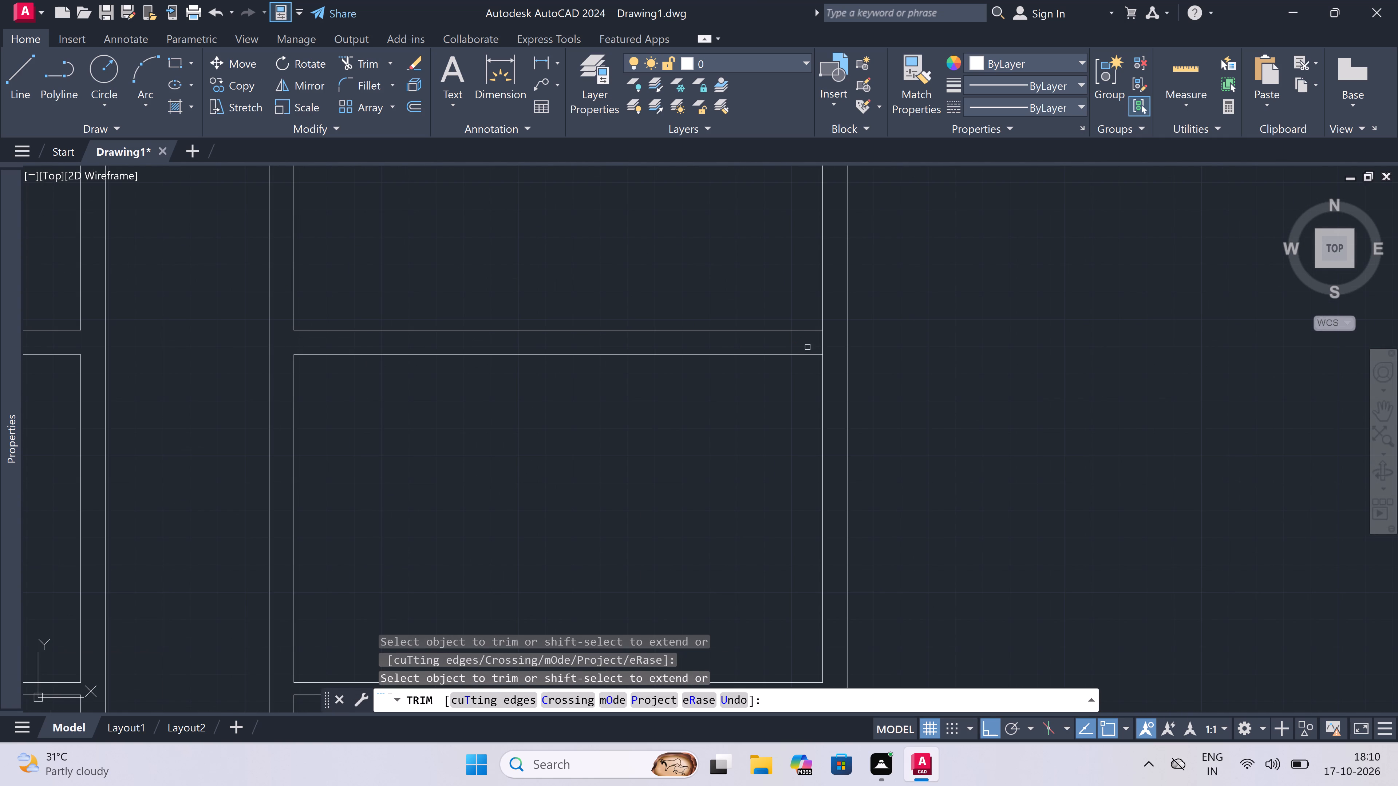
{"action": "left_click", "coordinate": [824, 341]}
{"action": "scroll", "coordinate": [824, 342], "scroll_direction": "down", "scroll_amount": 3}
{"action": "scroll", "coordinate": [826, 425], "scroll_direction": "up", "scroll_amount": 3}
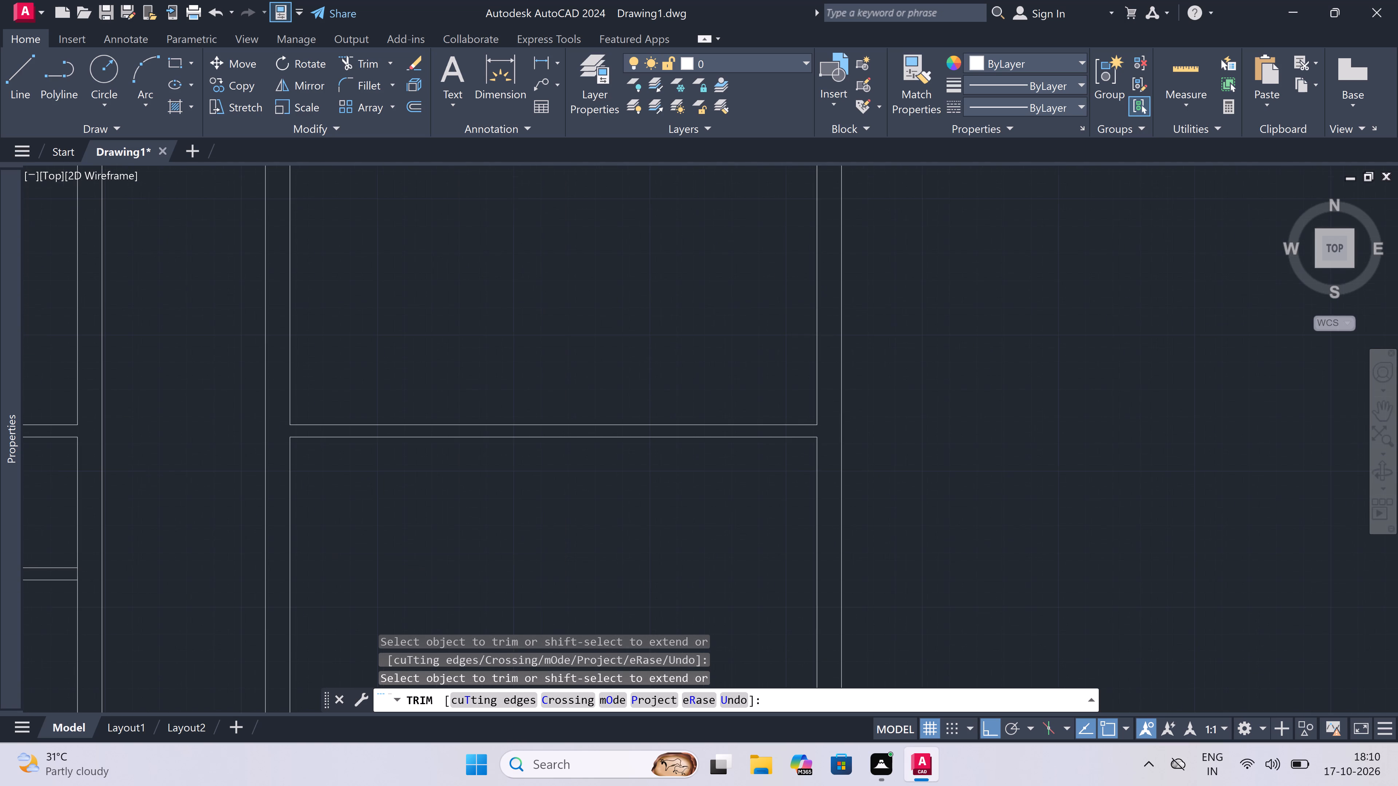
{"action": "scroll", "coordinate": [387, 339], "scroll_direction": "down", "scroll_amount": 3}
{"action": "scroll", "coordinate": [395, 286], "scroll_direction": "up", "scroll_amount": 2}
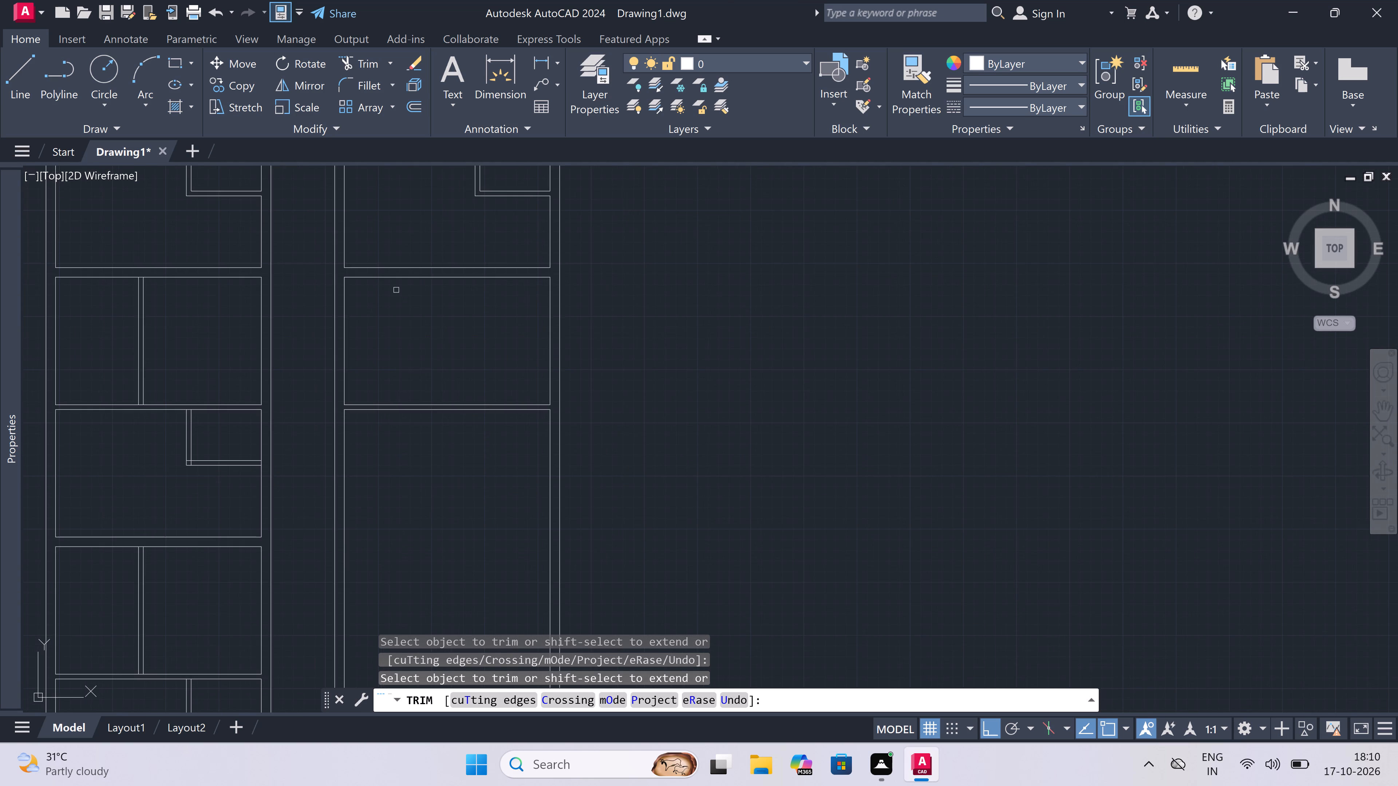
{"action": "key", "text": "Escape"}
Offset the left inner wall line of the upper room in the second block's second unit 6'6" into the room.
{"action": "type", "text": "o"}
{"action": "key", "text": "space"}
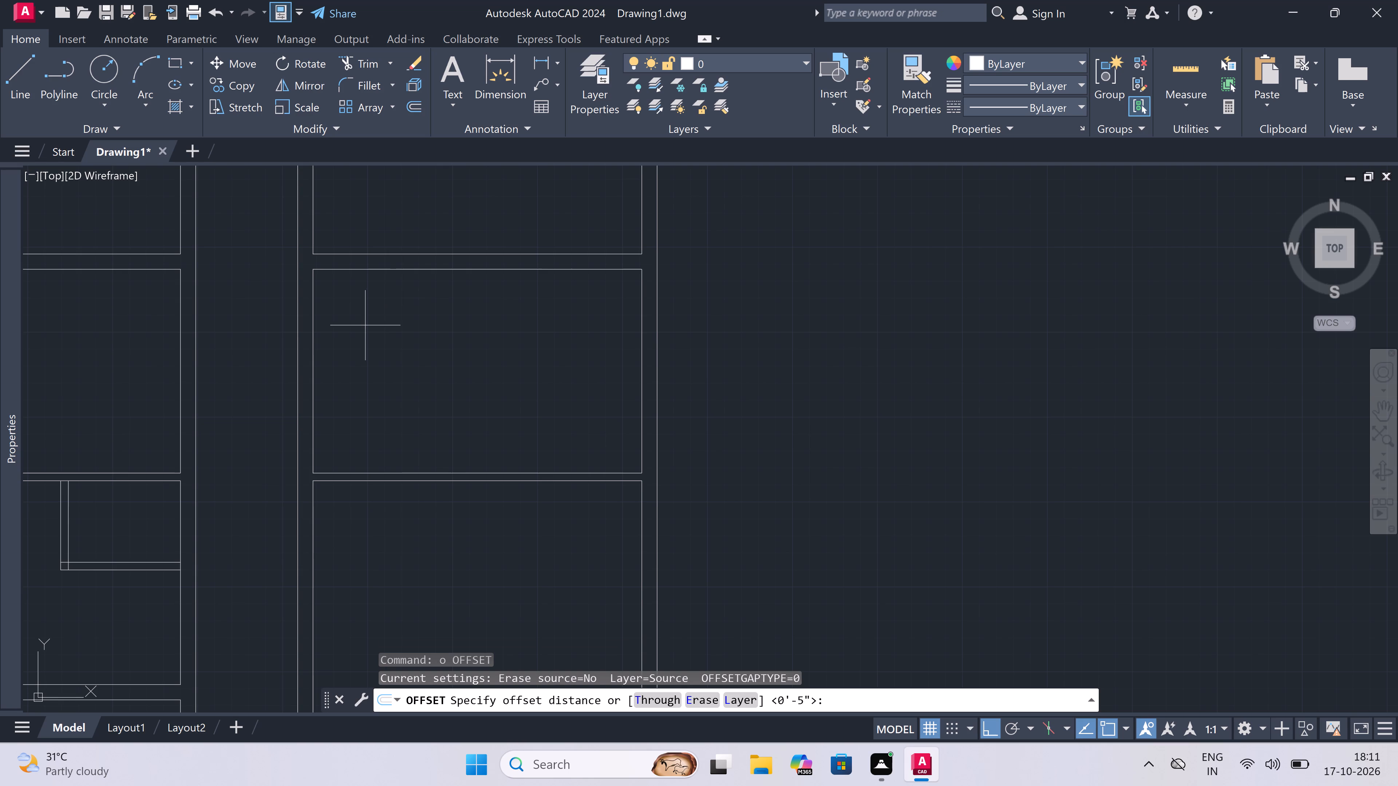
{"action": "left_click", "coordinate": [318, 329]}
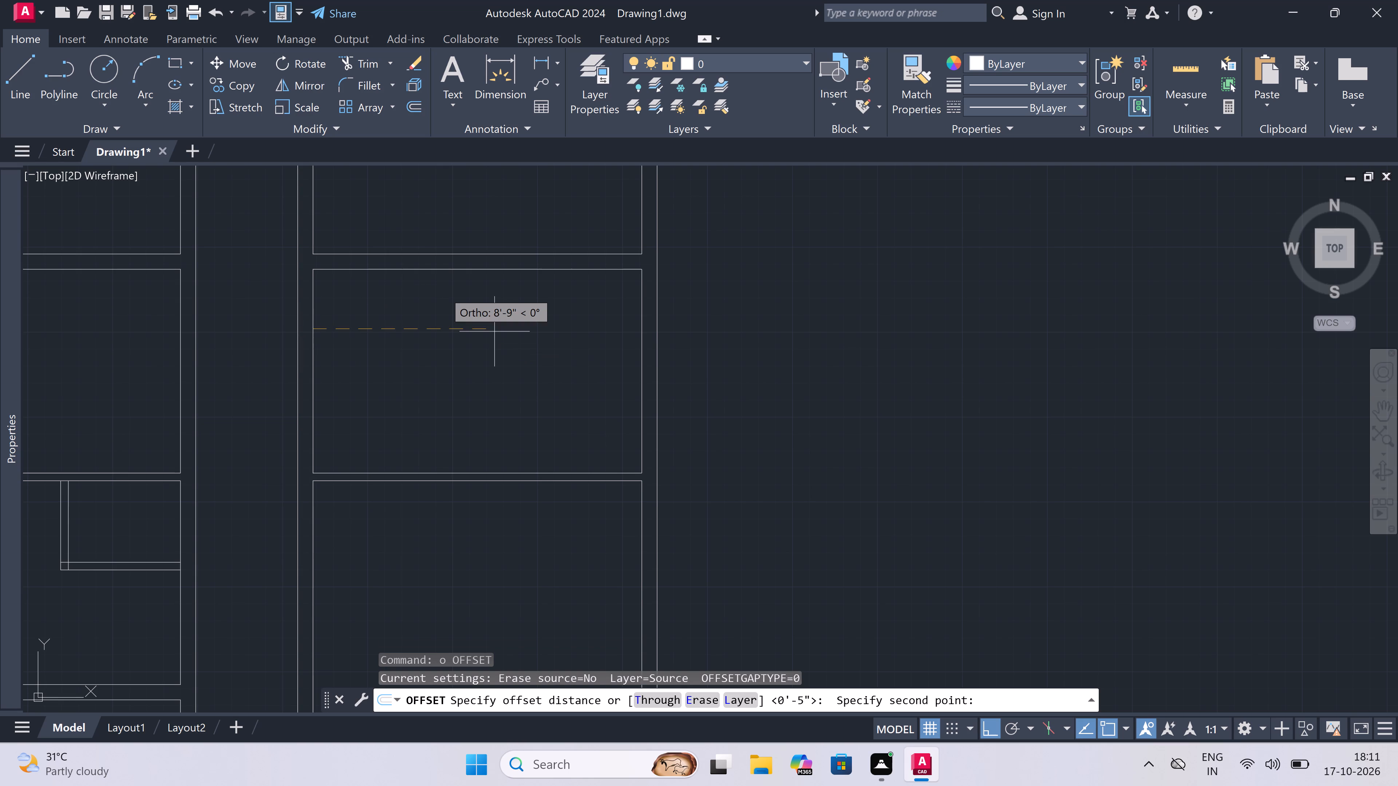
{"action": "type", "text": "6'6\""}
{"action": "key", "text": "space"}
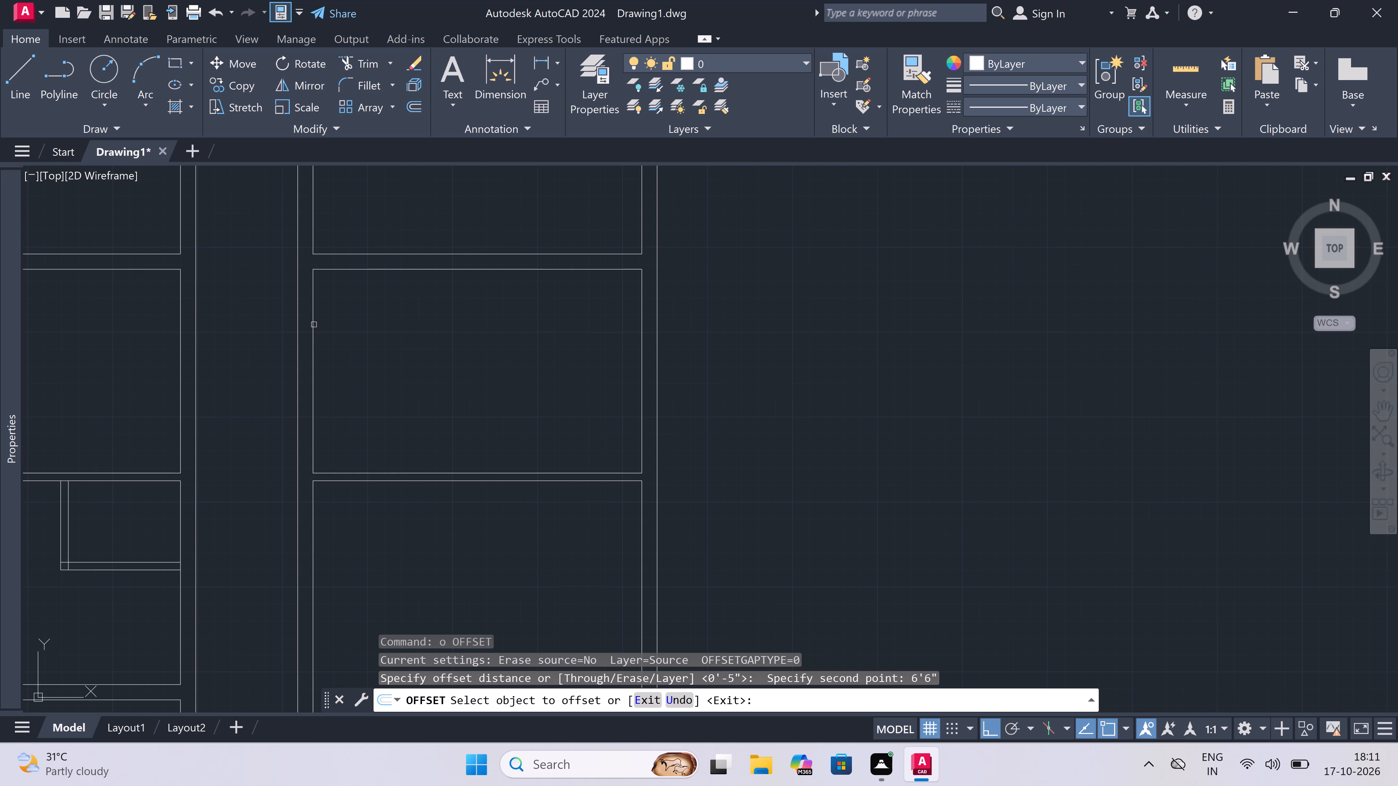
{"action": "left_click_drag", "start_coordinate": [314, 325], "coordinate": [318, 324]}
{"action": "left_click", "coordinate": [474, 338]}
{"action": "key", "text": "Escape"}
Offset that new vertical line 4.5" to the right to complete the second unit's partition.
{"action": "key", "text": "space"}
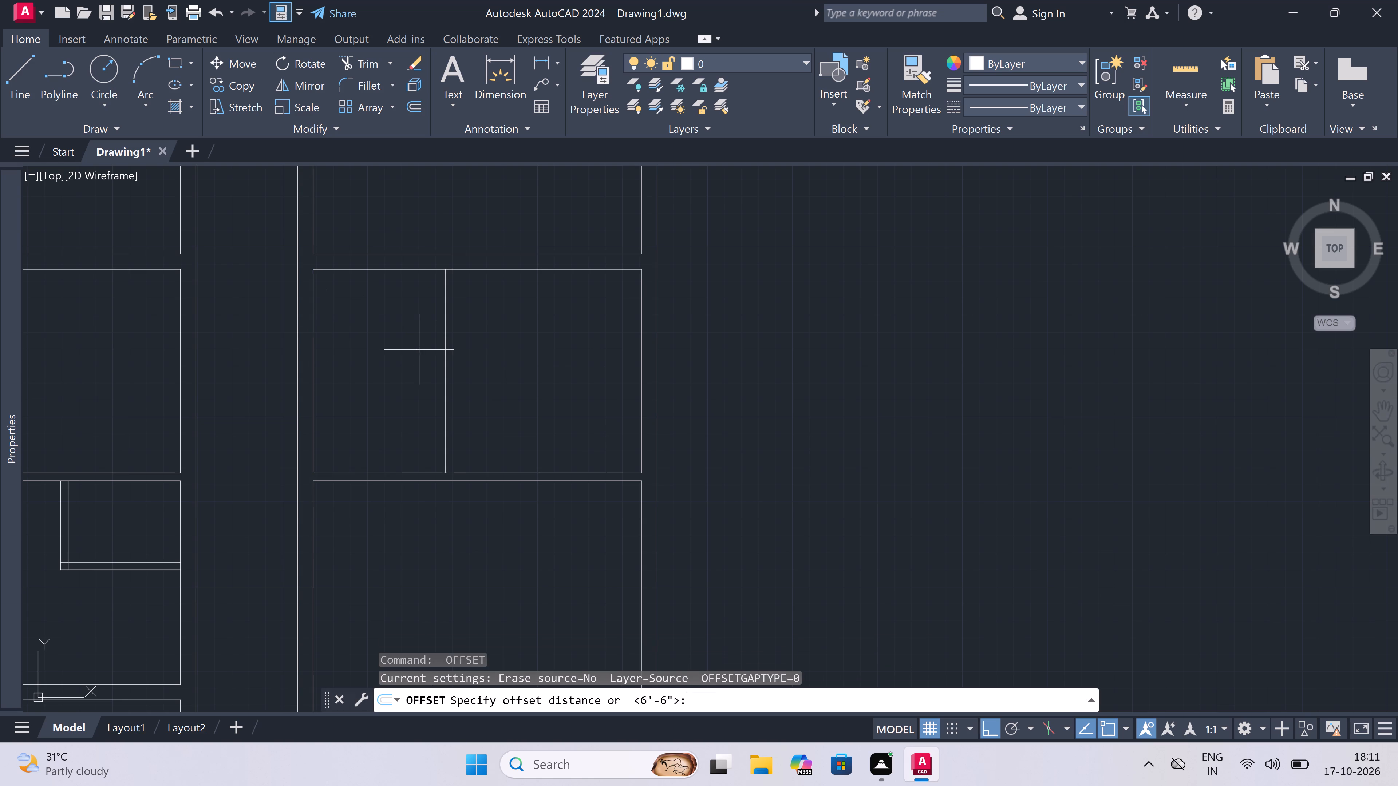
{"action": "left_click_drag", "start_coordinate": [441, 347], "coordinate": [445, 347]}
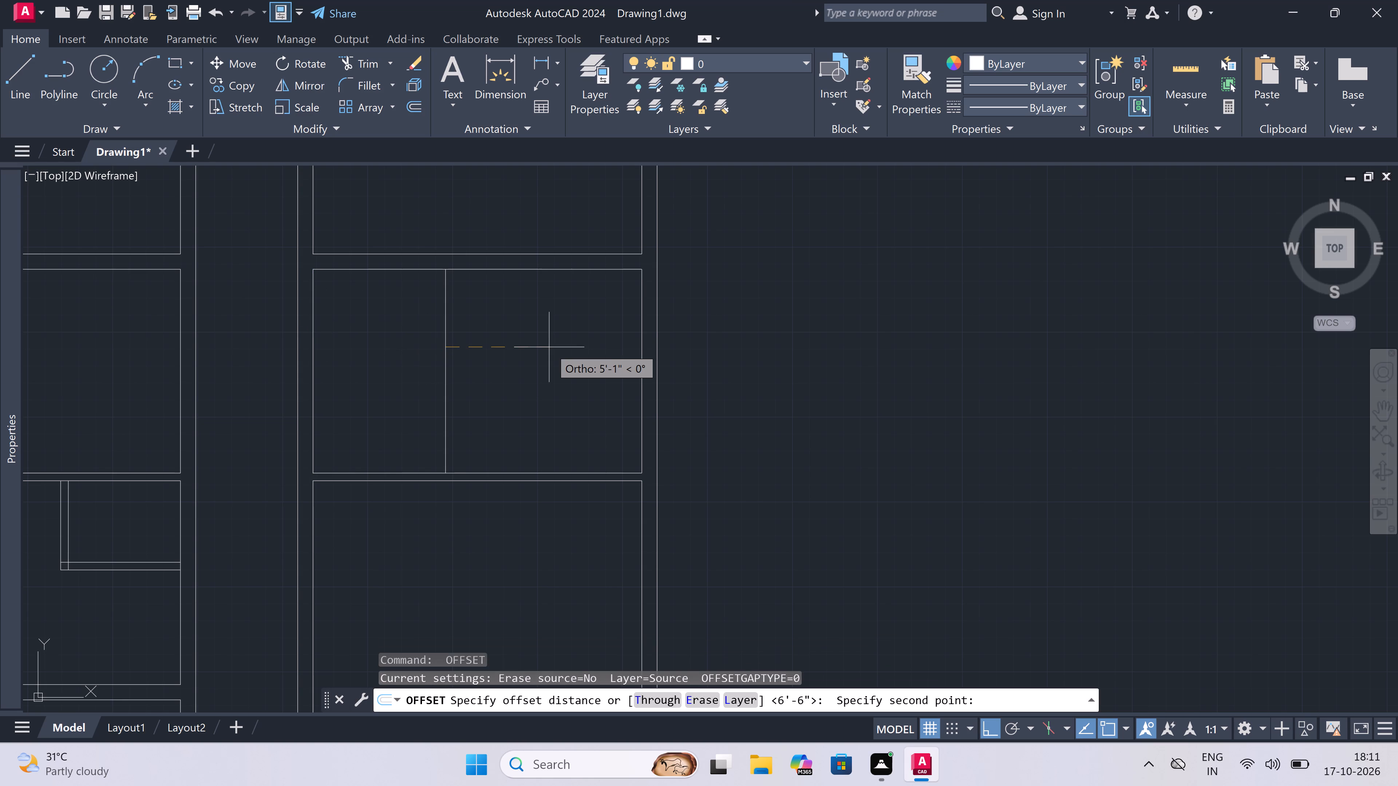
{"action": "type", "text": "4.5\""}
{"action": "key", "text": "space"}
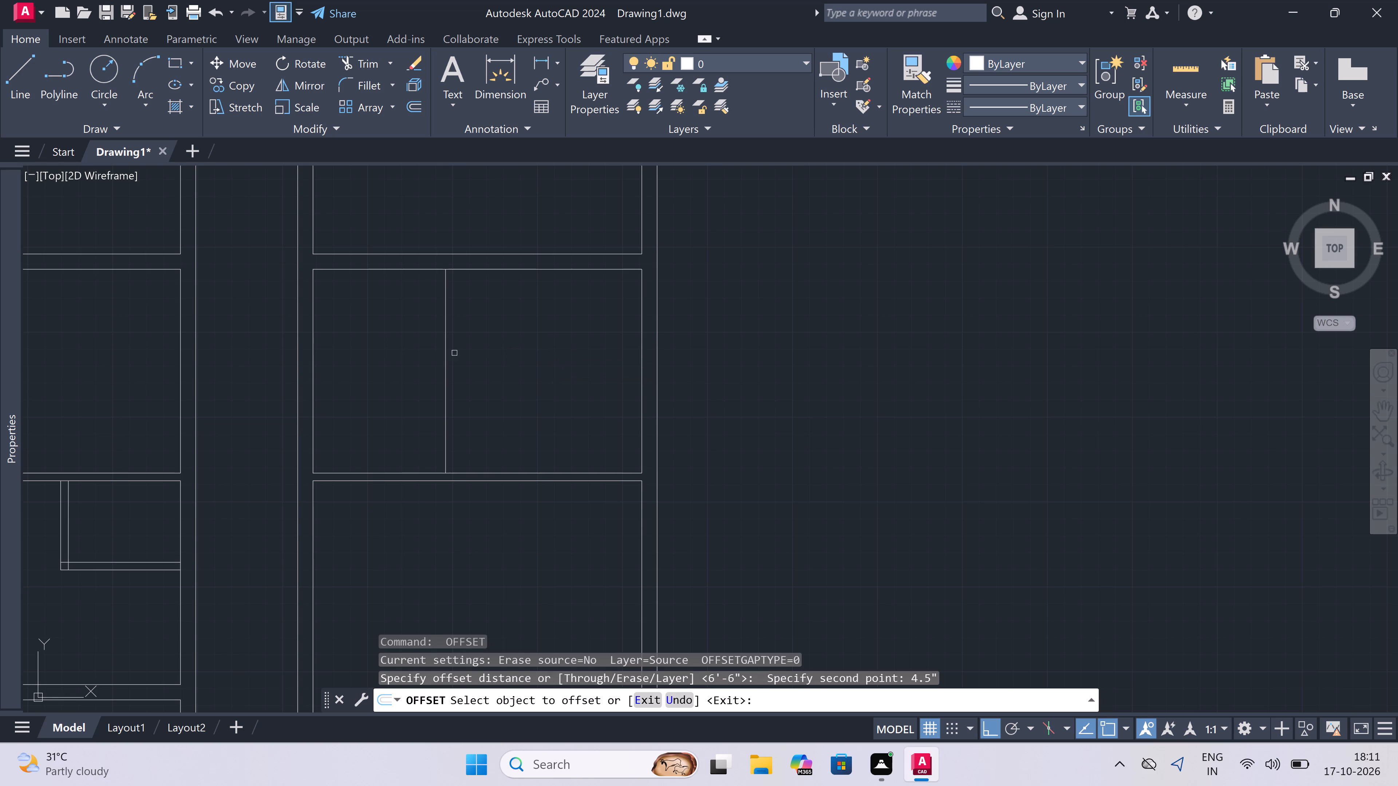
{"action": "left_click", "coordinate": [446, 329]}
{"action": "left_click", "coordinate": [474, 334]}
{"action": "key", "text": "Escape"}
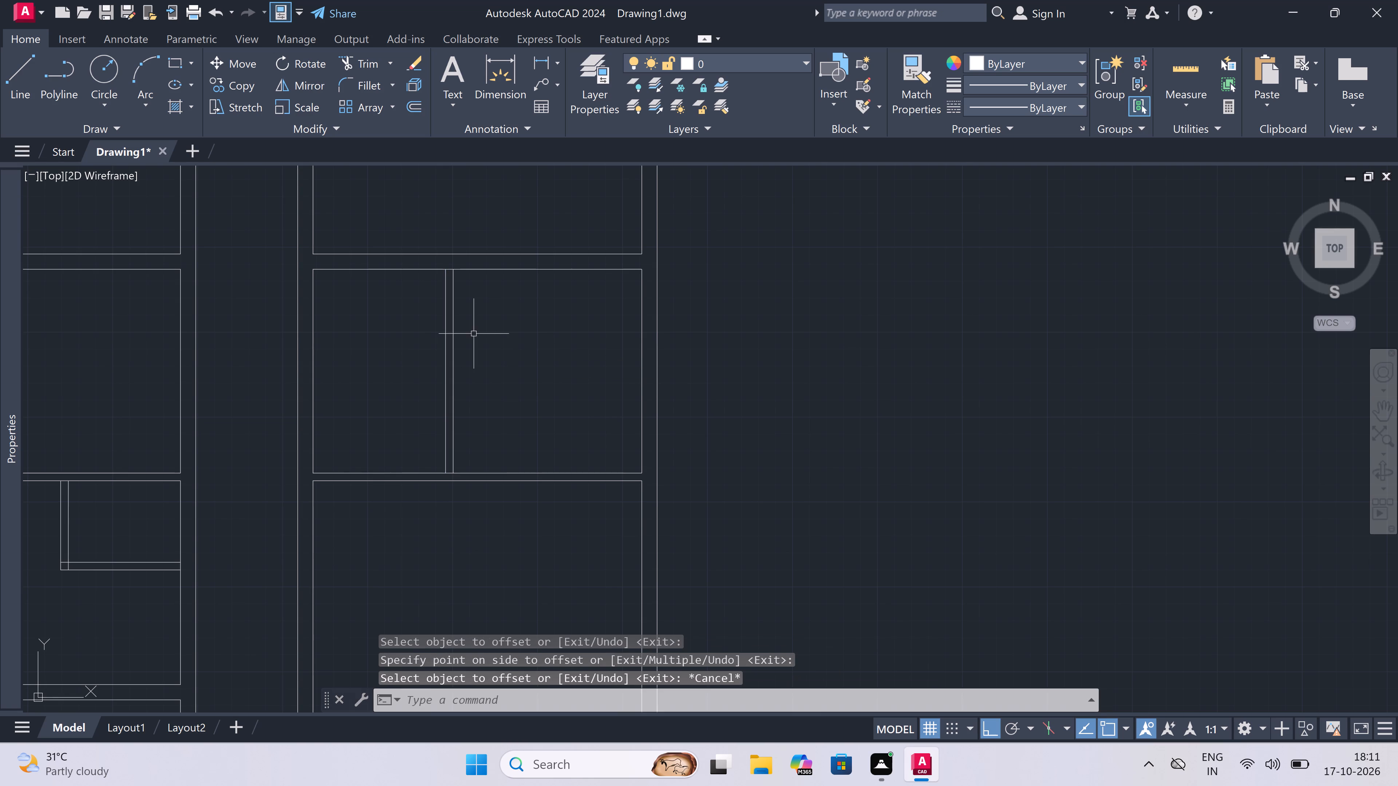
Offset the top wall line of the lower room in the second block's second unit 4' down into the room.
{"action": "scroll", "coordinate": [474, 334], "scroll_direction": "down", "scroll_amount": 3}
{"action": "key", "text": "space"}
{"action": "scroll", "coordinate": [484, 357], "scroll_direction": "up", "scroll_amount": 4}
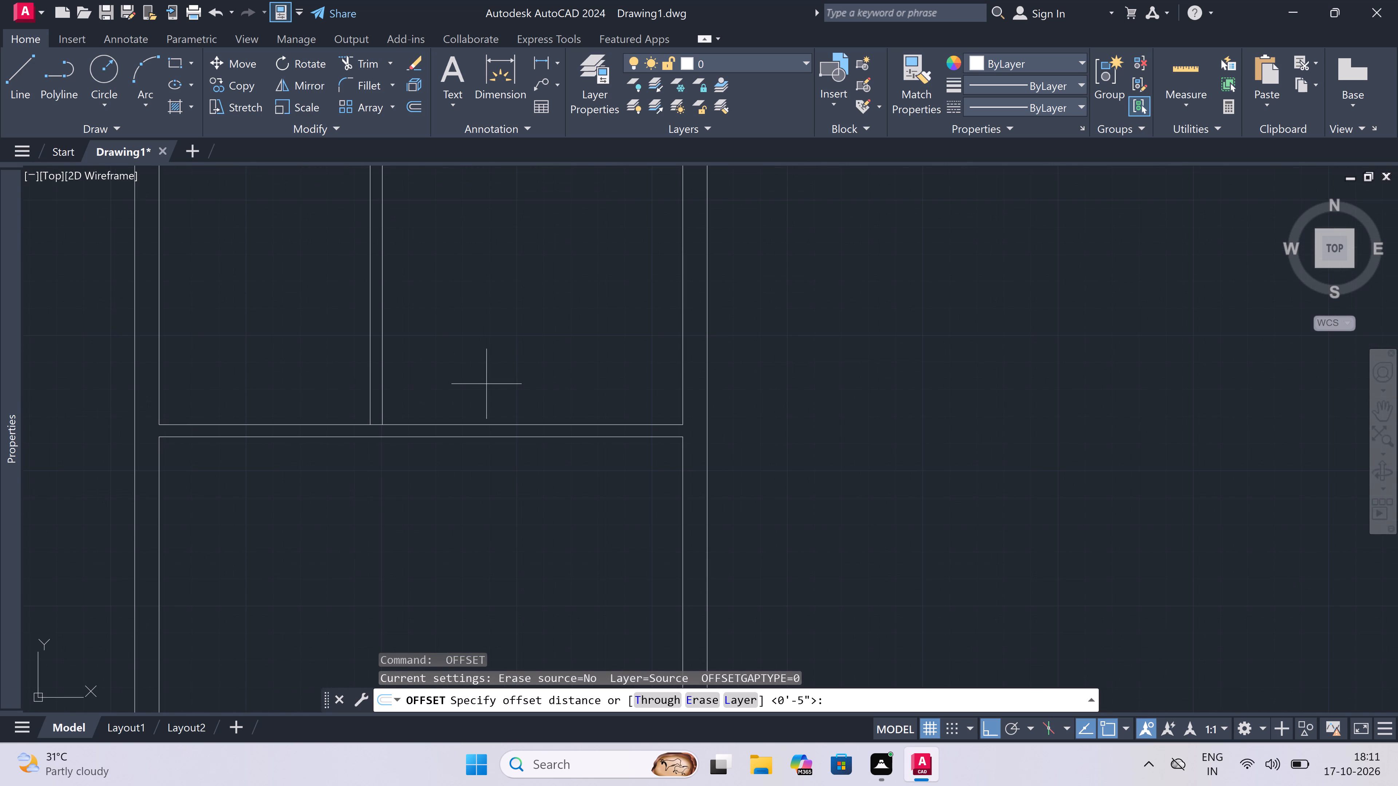
{"action": "left_click", "coordinate": [483, 434]}
{"action": "scroll", "coordinate": [483, 434], "scroll_direction": "down", "scroll_amount": 2}
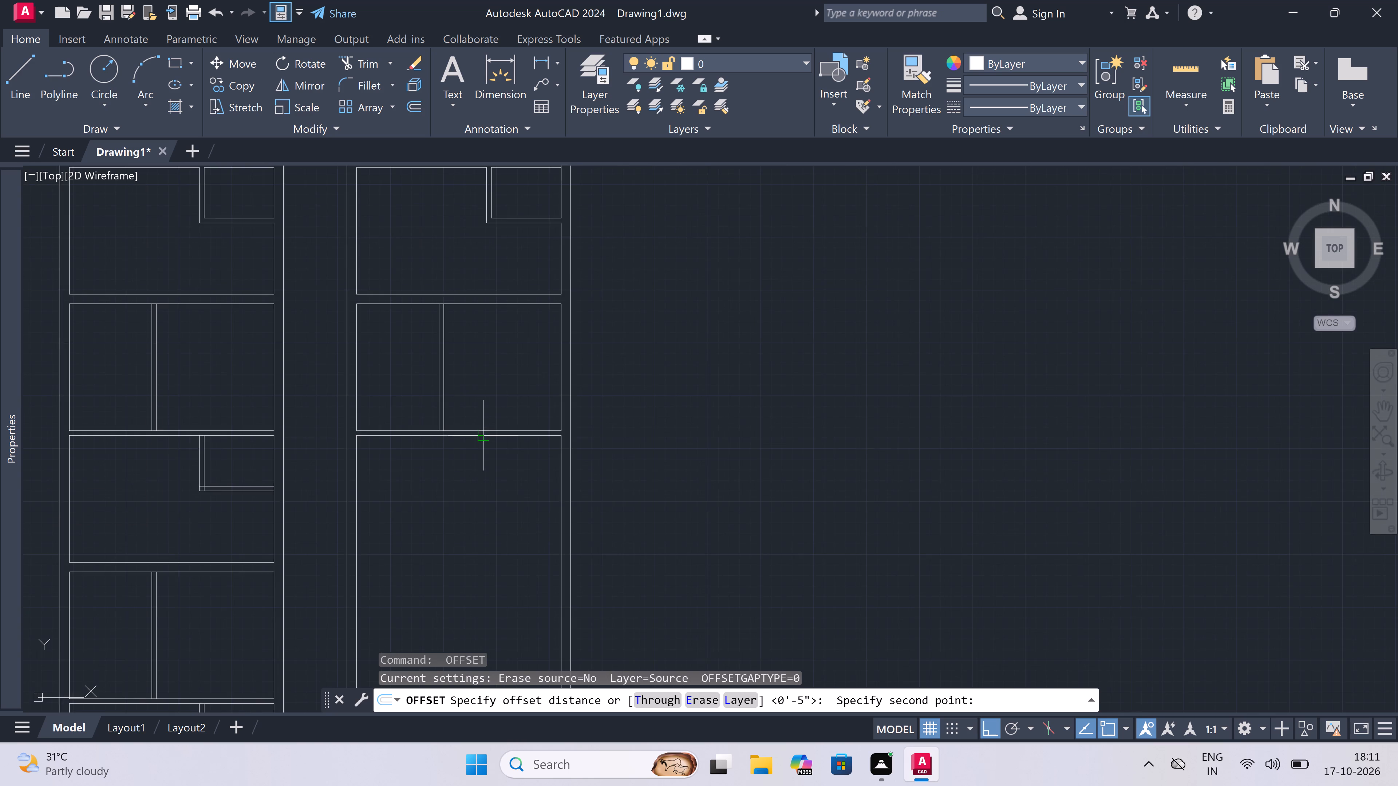
{"action": "scroll", "coordinate": [480, 451], "scroll_direction": "up", "scroll_amount": 3}
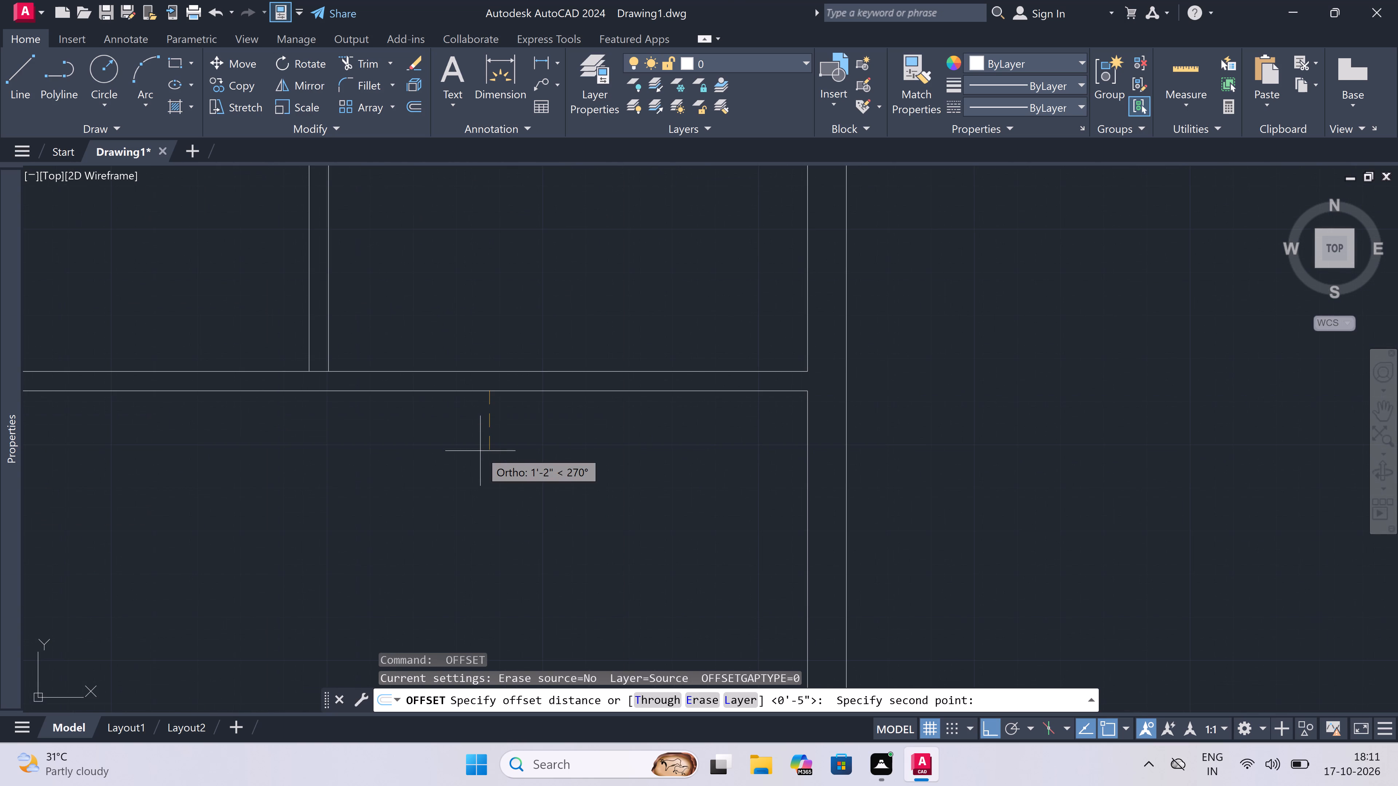
{"action": "type", "text": "4'"}
{"action": "key", "text": "space"}
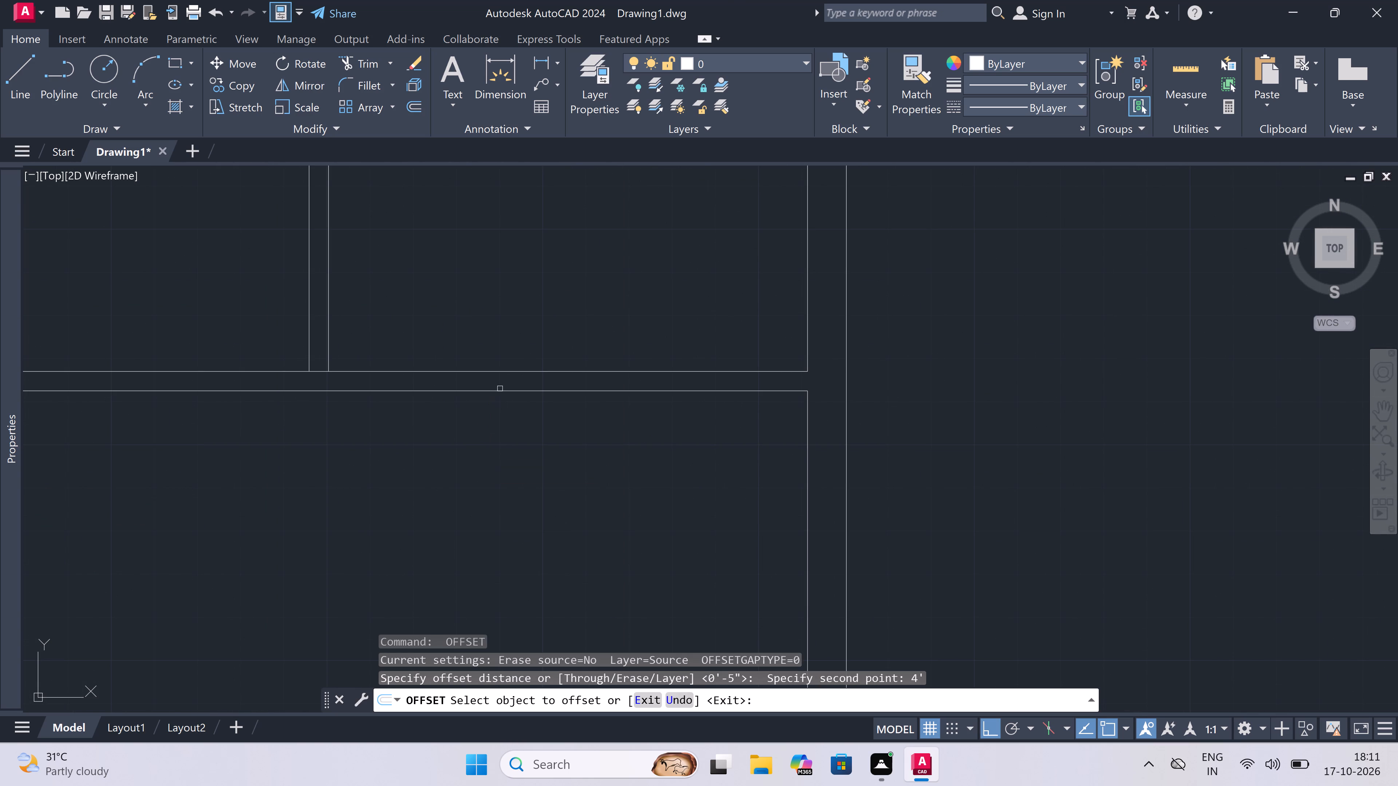
{"action": "left_click_drag", "start_coordinate": [500, 390], "coordinate": [504, 410]}
{"action": "left_click", "coordinate": [512, 480]}
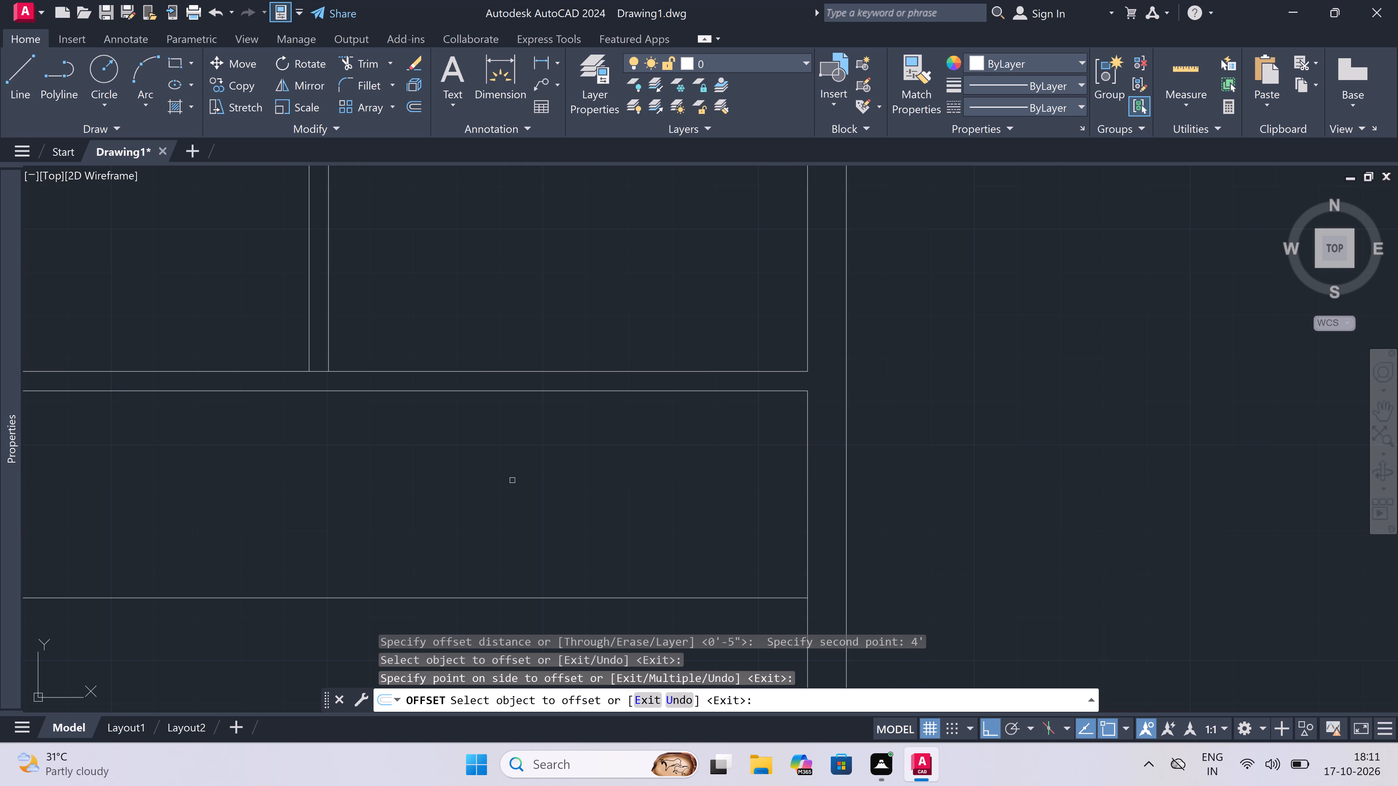
{"action": "key", "text": "Escape"}
Offset that new horizontal line 4.5" downward to form the small corner room's lower partition.
{"action": "key", "text": "space"}
{"action": "scroll", "coordinate": [530, 385], "scroll_direction": "down", "scroll_amount": 3}
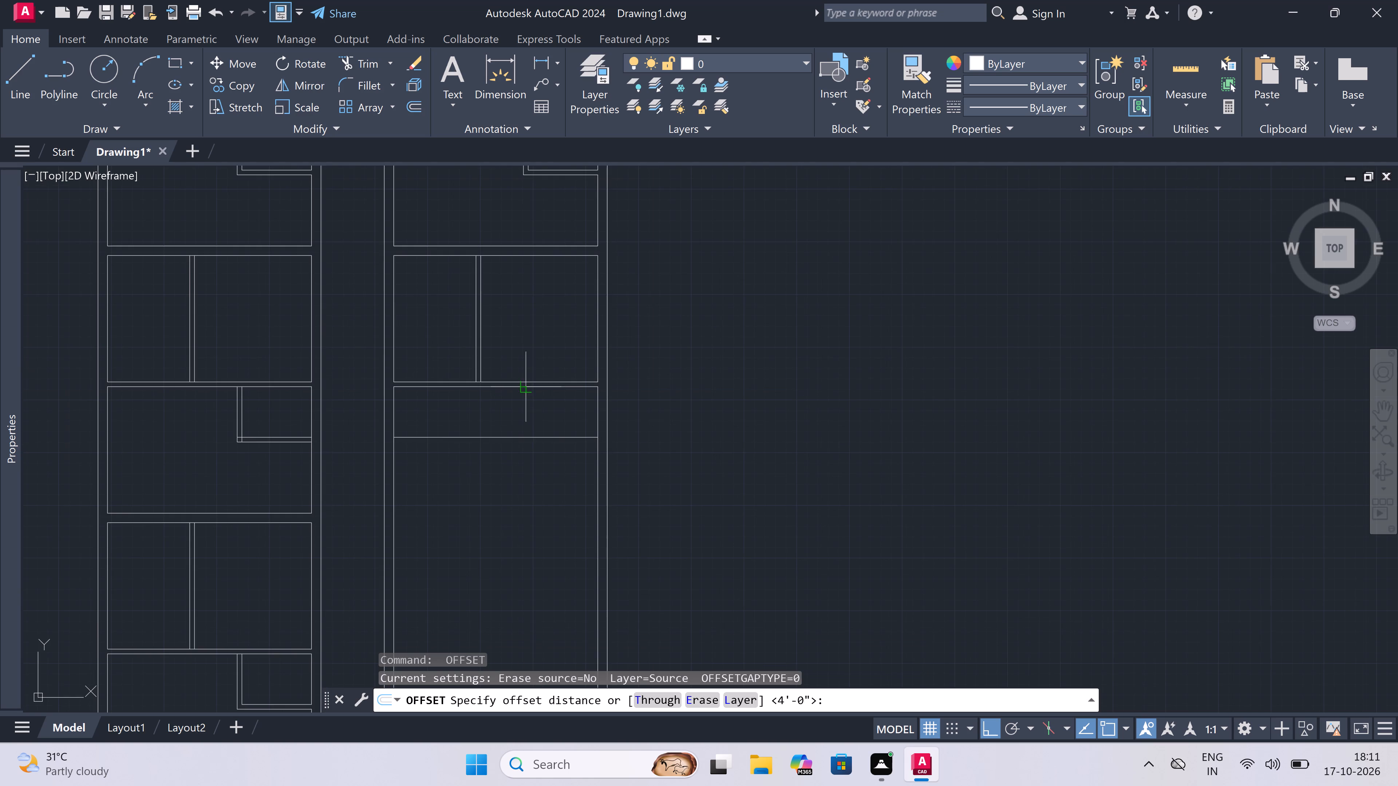
{"action": "scroll", "coordinate": [529, 432], "scroll_direction": "up", "scroll_amount": 3}
{"action": "left_click", "coordinate": [530, 448]}
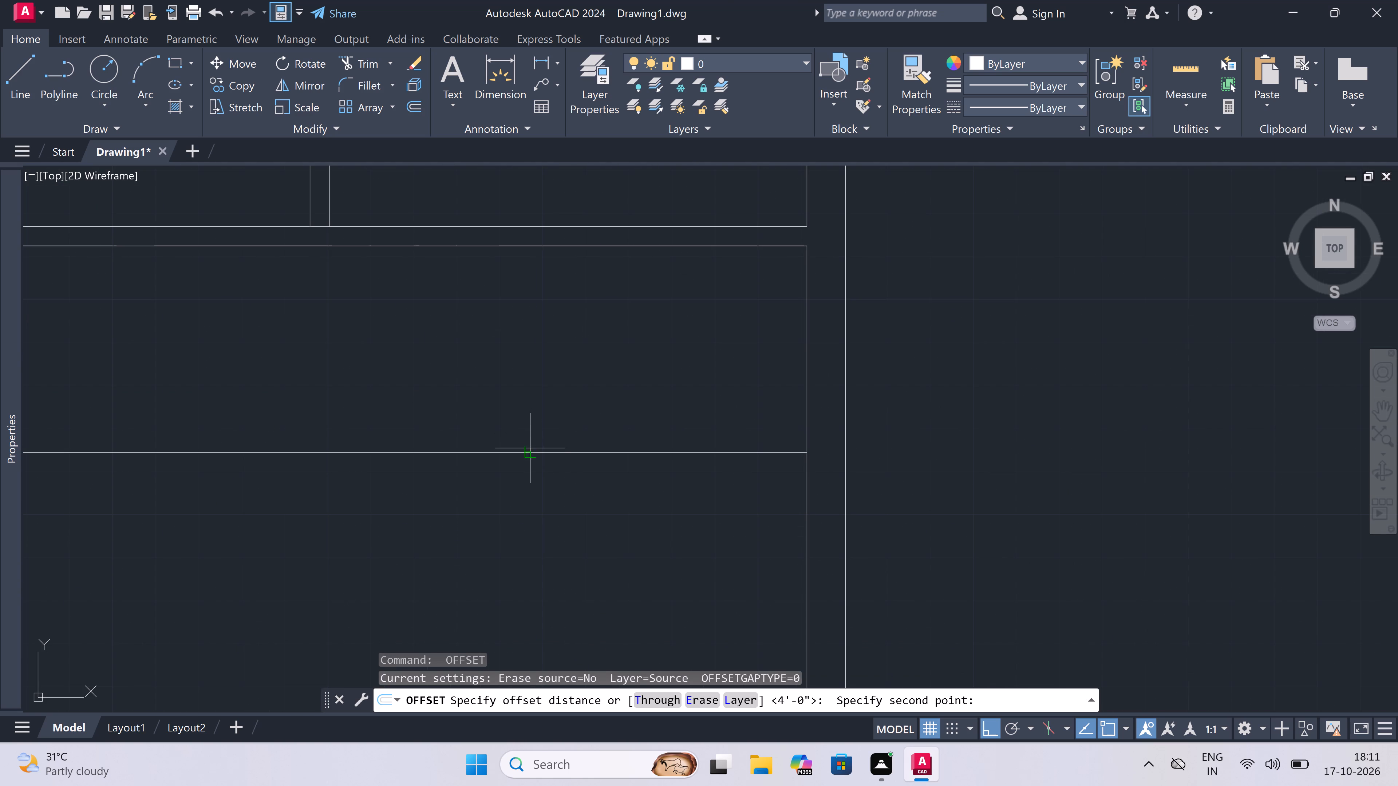
{"action": "type", "text": "4.5\""}
{"action": "key", "text": "space"}
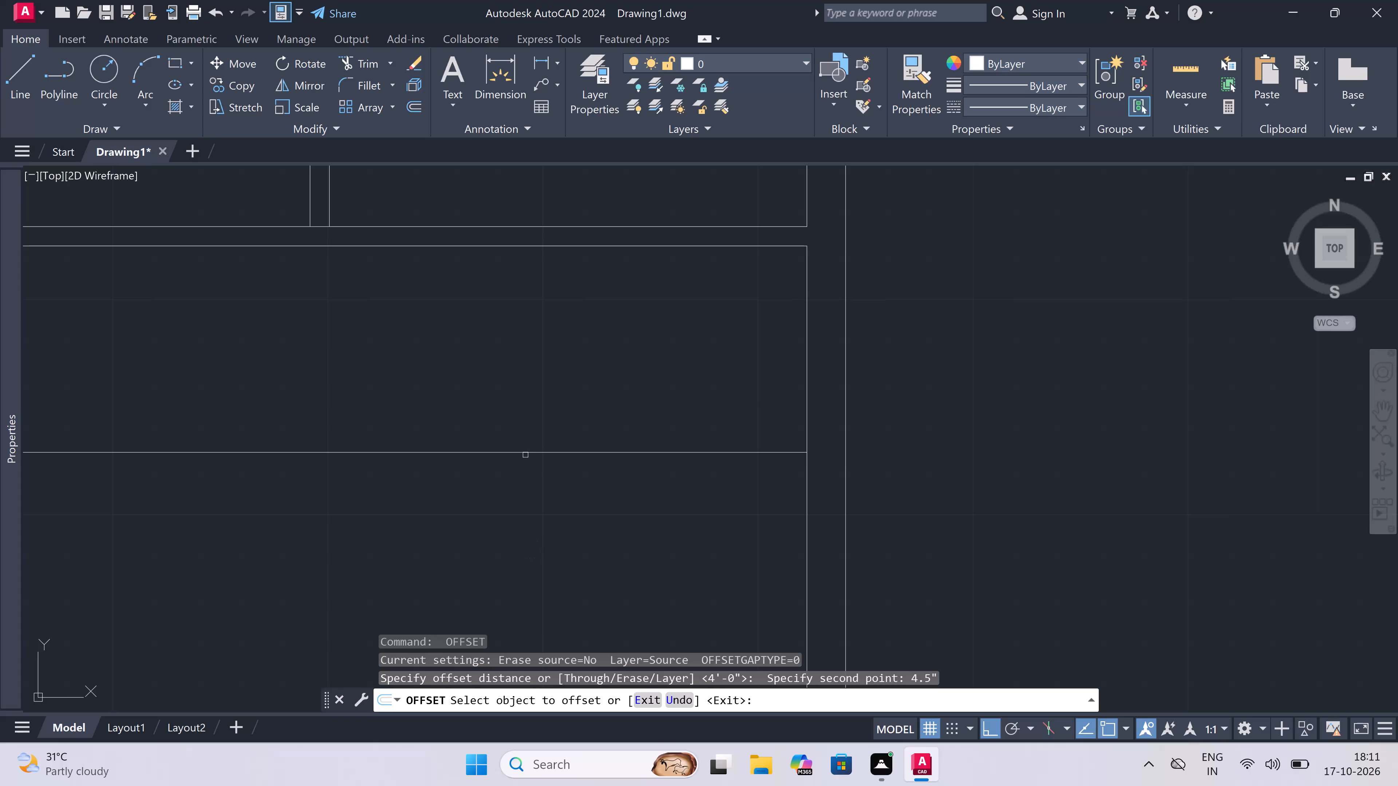
{"action": "left_click_drag", "start_coordinate": [525, 454], "coordinate": [525, 496]}
{"action": "left_click", "coordinate": [525, 527]}
{"action": "key", "text": "Escape"}
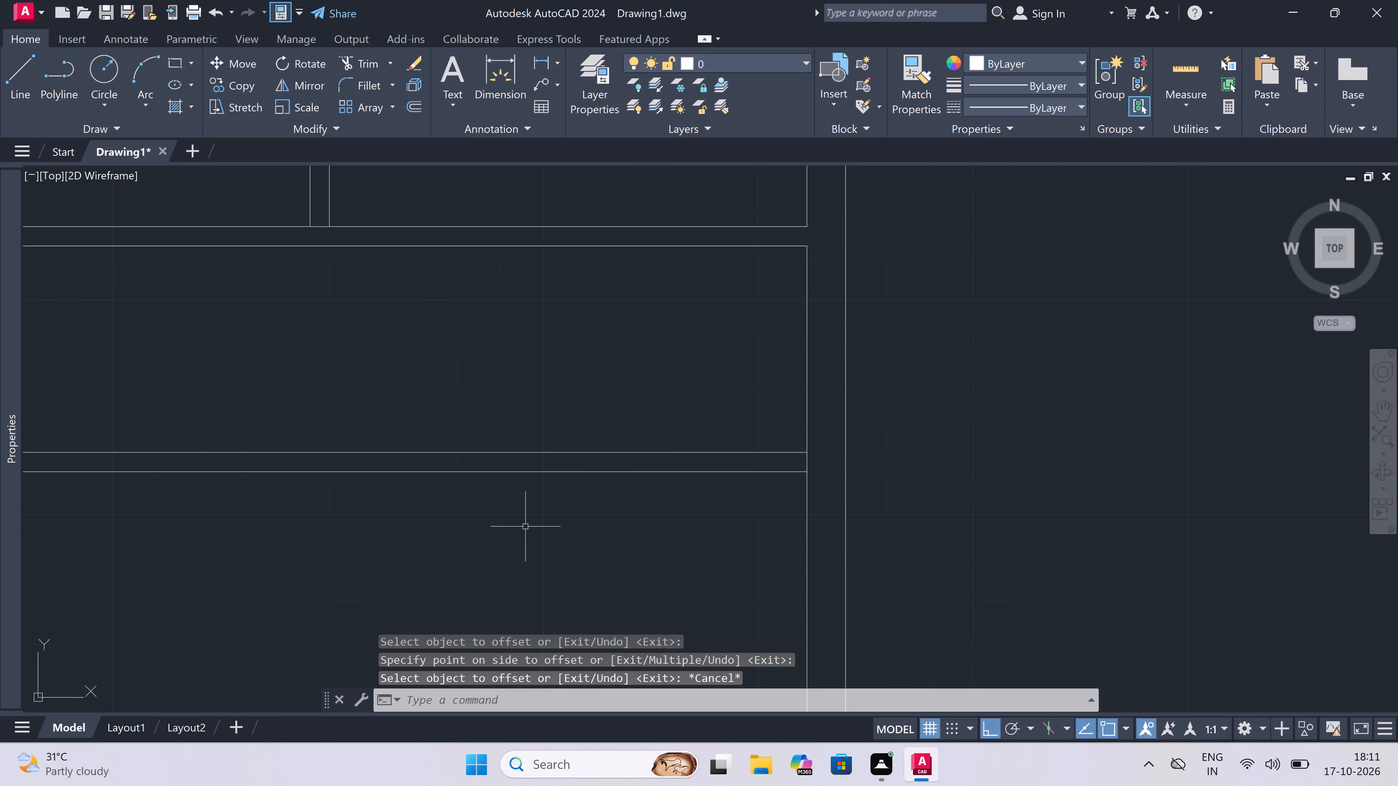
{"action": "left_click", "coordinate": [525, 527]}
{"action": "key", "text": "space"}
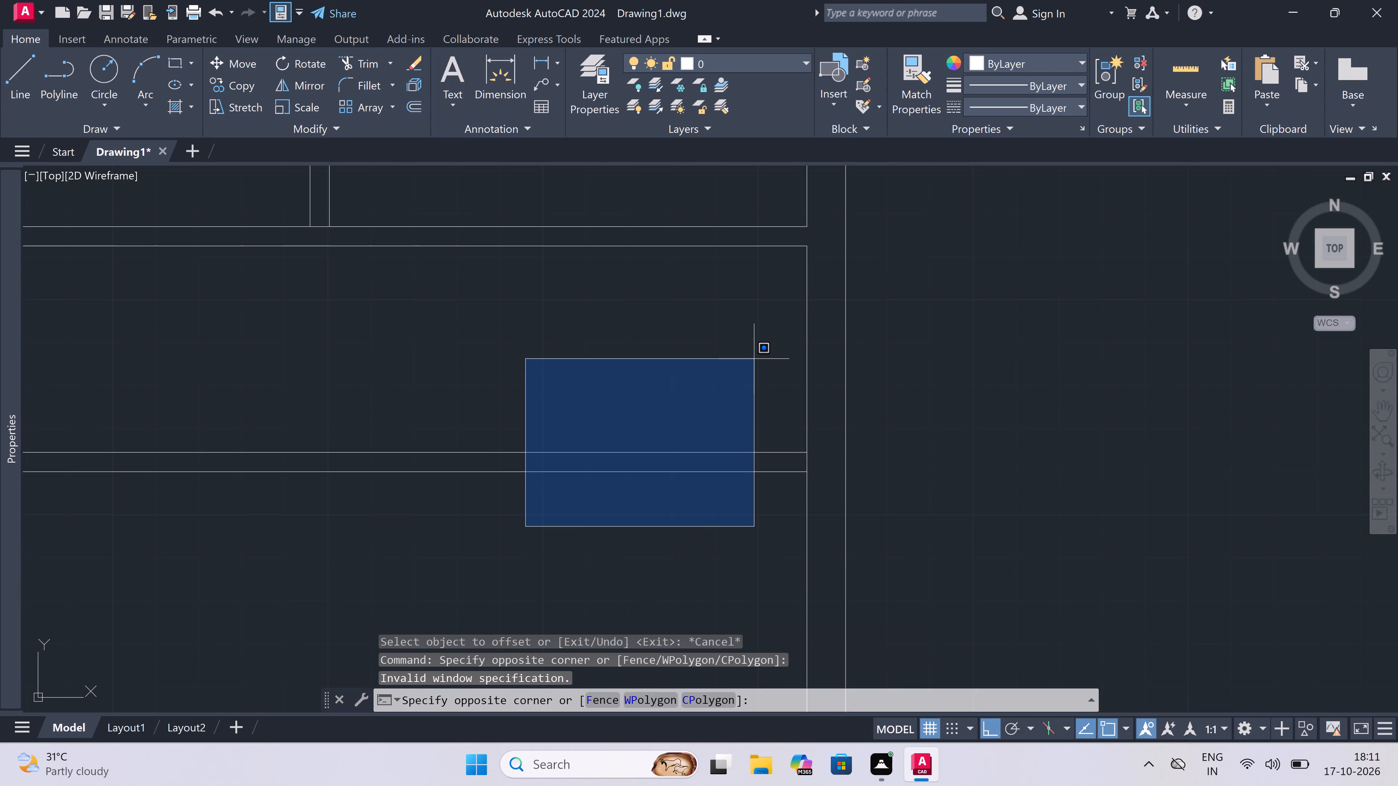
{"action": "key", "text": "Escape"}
Offset the lower room's right inner wall line 5'6" to the left into the room.
{"action": "key", "text": "space"}
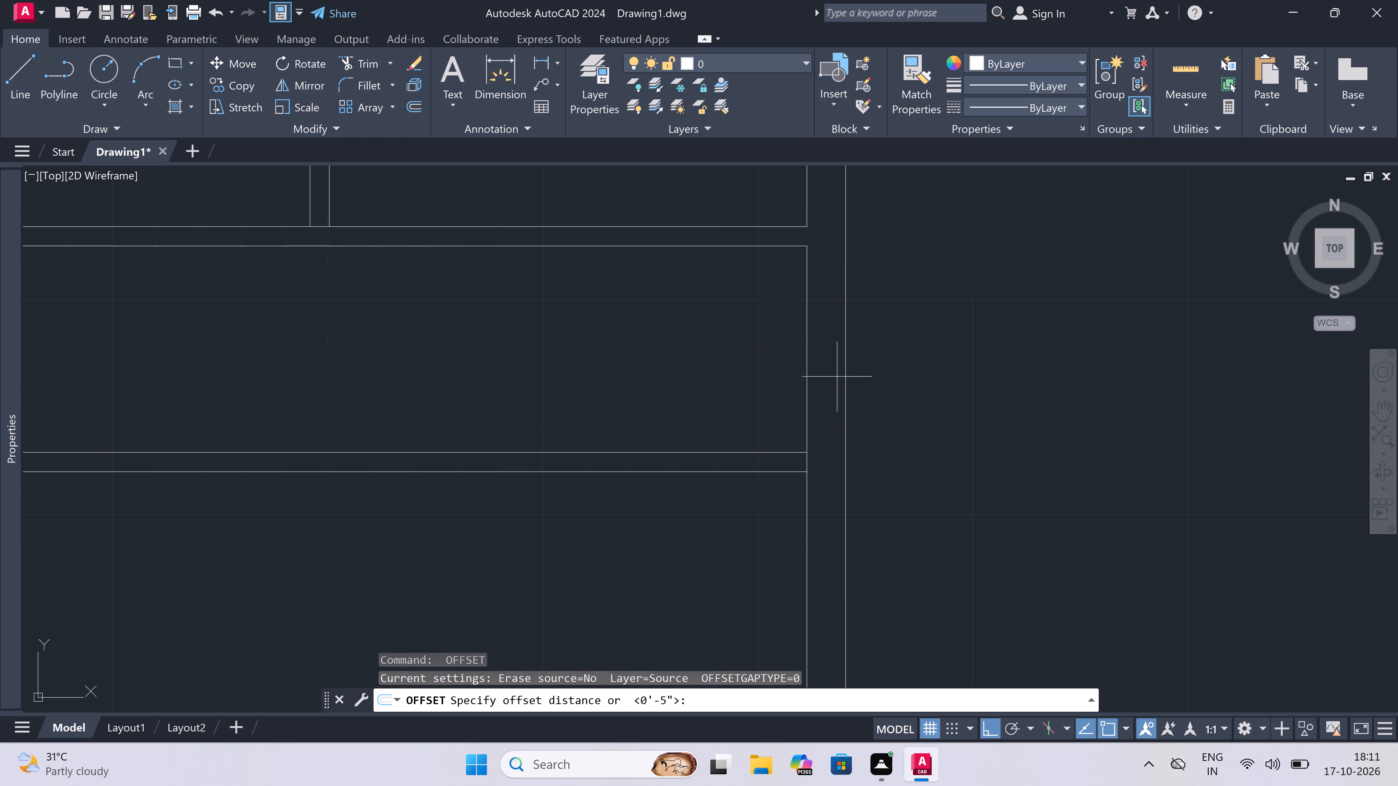
{"action": "left_click_drag", "start_coordinate": [810, 369], "coordinate": [805, 369]}
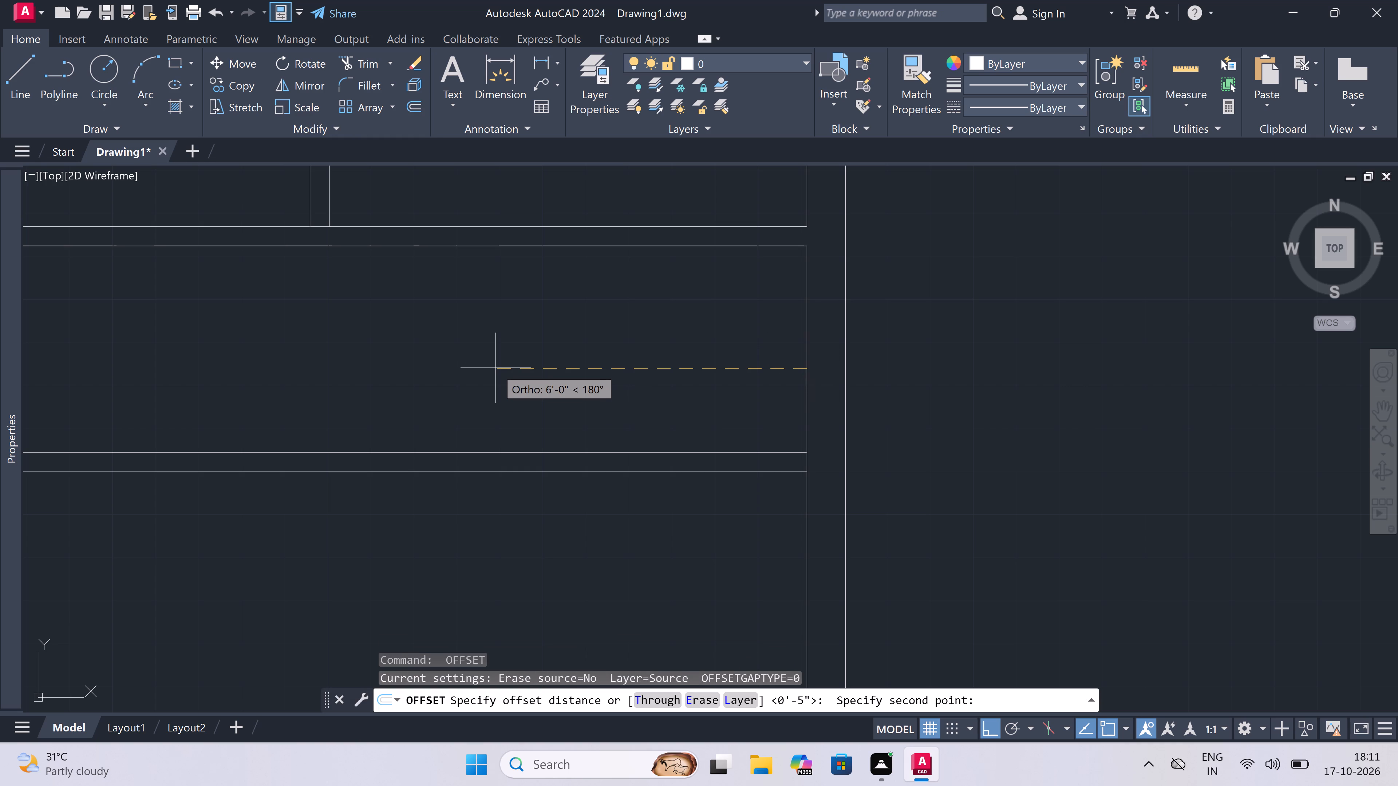
{"action": "type", "text": "5'6\""}
{"action": "key", "text": "space"}
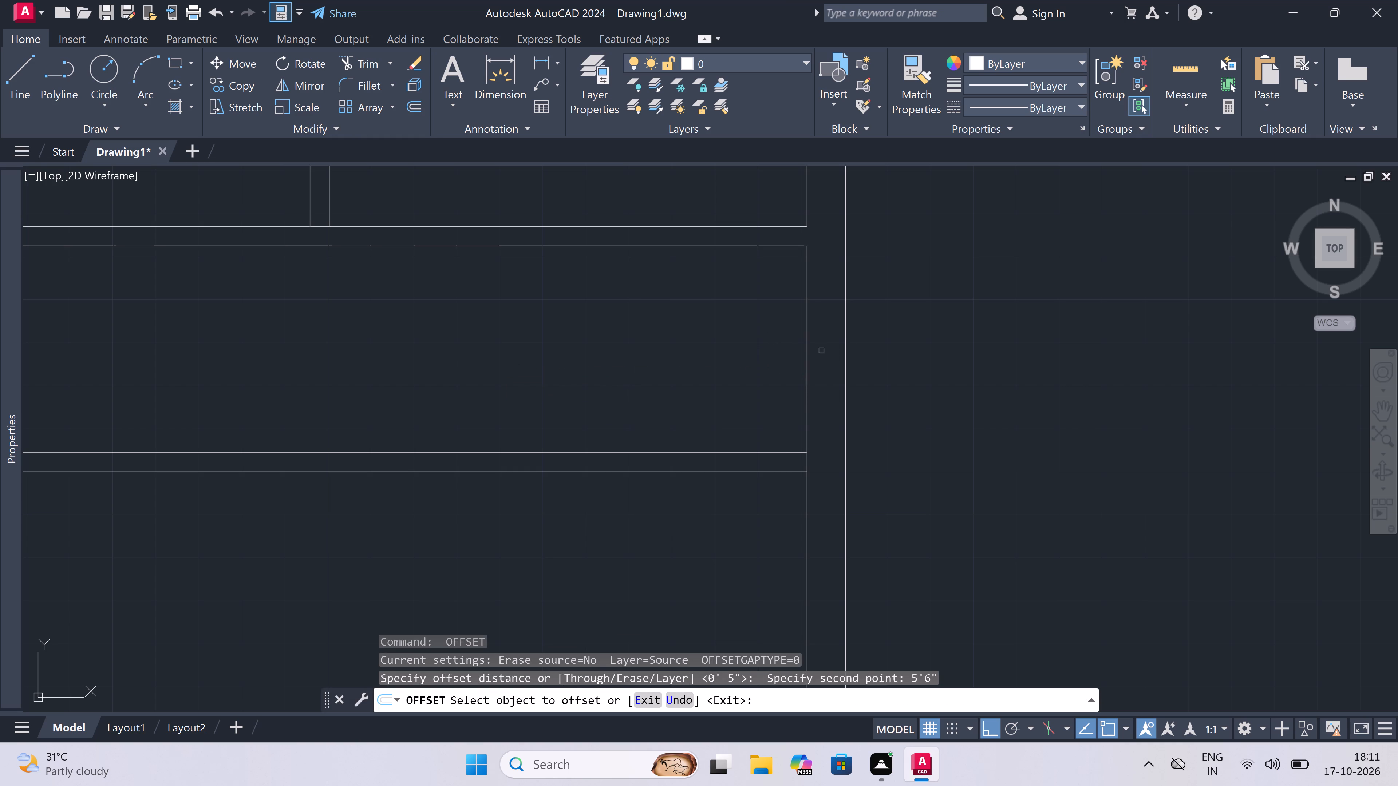
{"action": "left_click_drag", "start_coordinate": [805, 342], "coordinate": [799, 343]}
{"action": "left_click", "coordinate": [615, 351]}
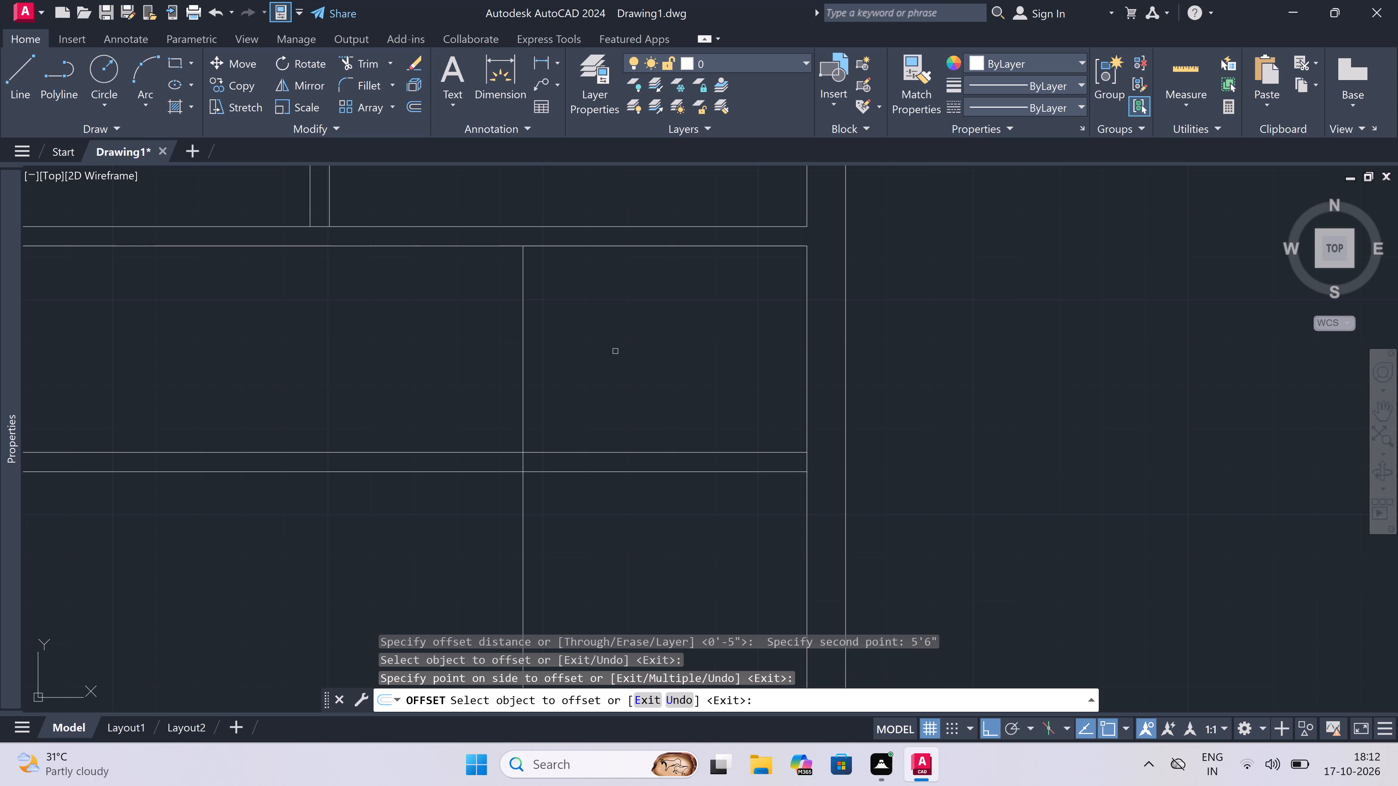
{"action": "key", "text": "Escape"}
Offset that new vertical line 4.5" to the left to form the small corner room's side partition.
{"action": "key", "text": "space"}
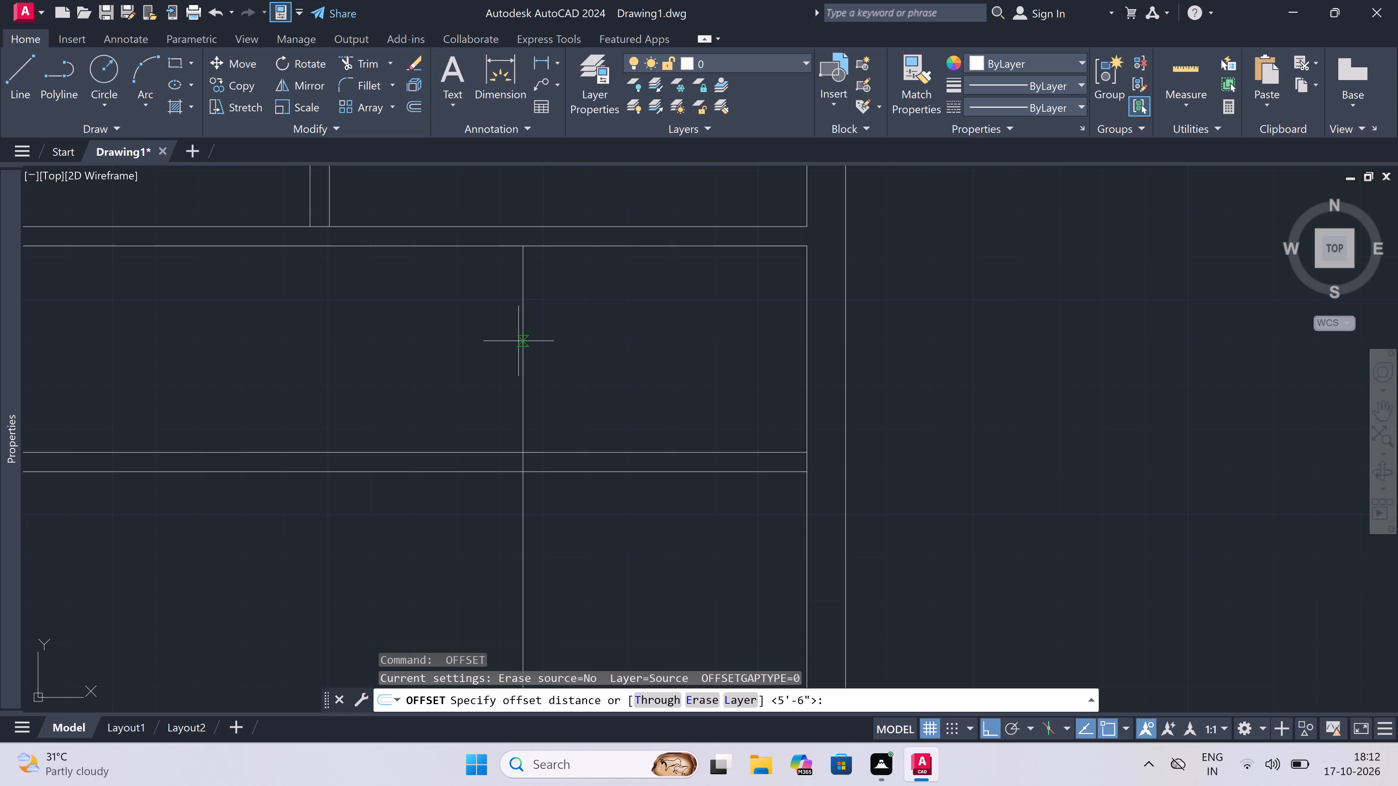
{"action": "left_click_drag", "start_coordinate": [521, 346], "coordinate": [516, 348]}
{"action": "type", "text": "4.5\""}
{"action": "key", "text": "space"}
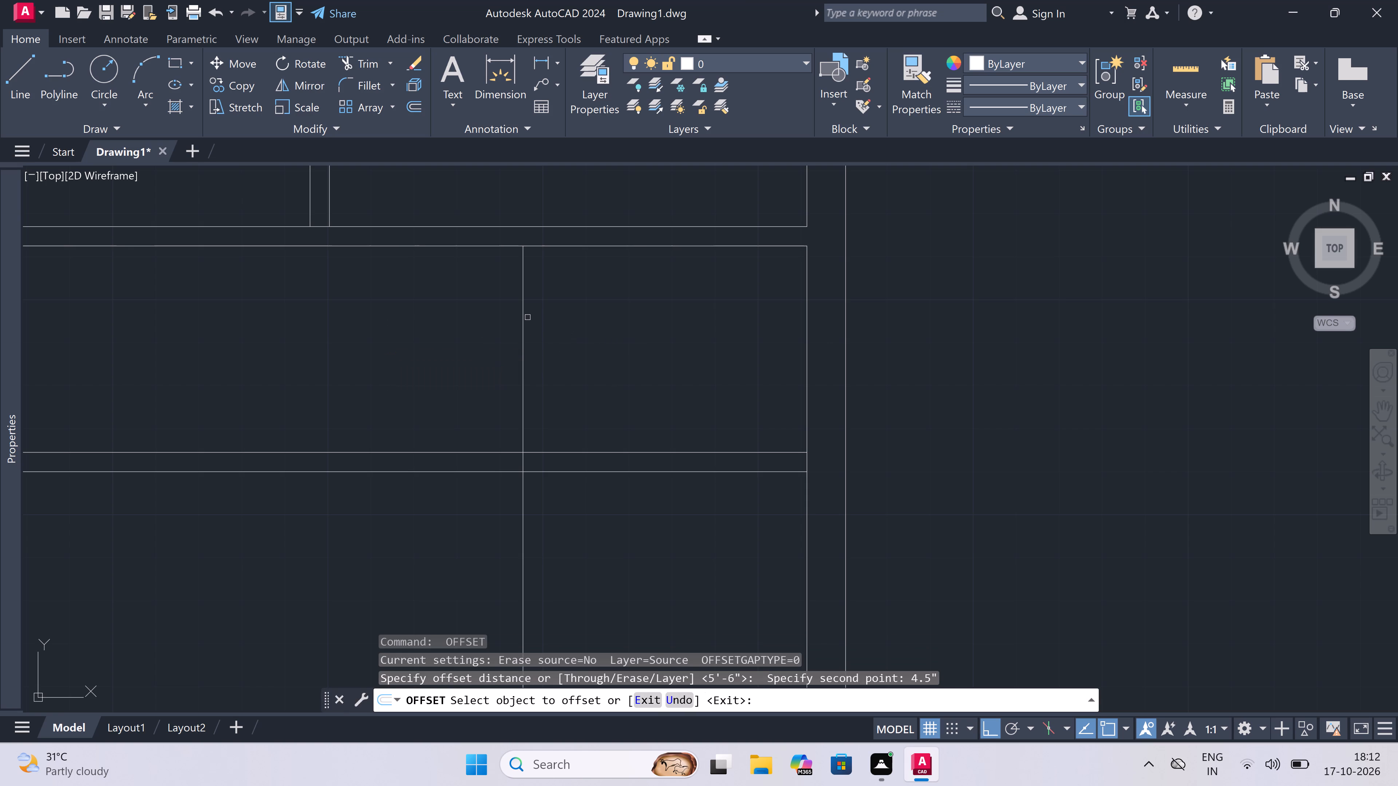
{"action": "left_click_drag", "start_coordinate": [524, 314], "coordinate": [520, 319]}
{"action": "left_click", "coordinate": [429, 354]}
{"action": "key", "text": "Escape"}
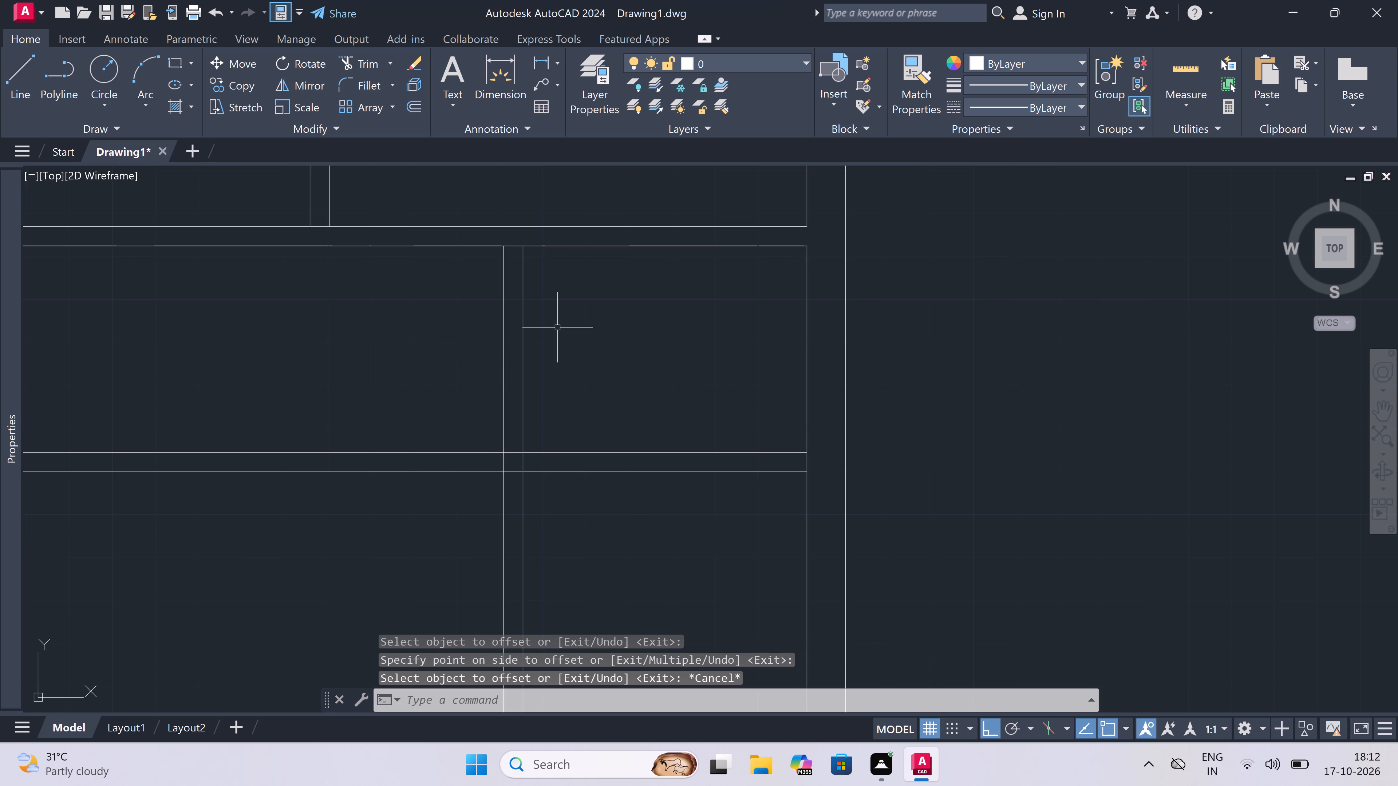
Trim the horizontal partition lines left of the small corner room and the vertical partition lines running below it.
{"action": "type", "text": "tr"}
{"action": "key", "text": "space"}
{"action": "scroll", "coordinate": [518, 312], "scroll_direction": "down", "scroll_amount": 3}
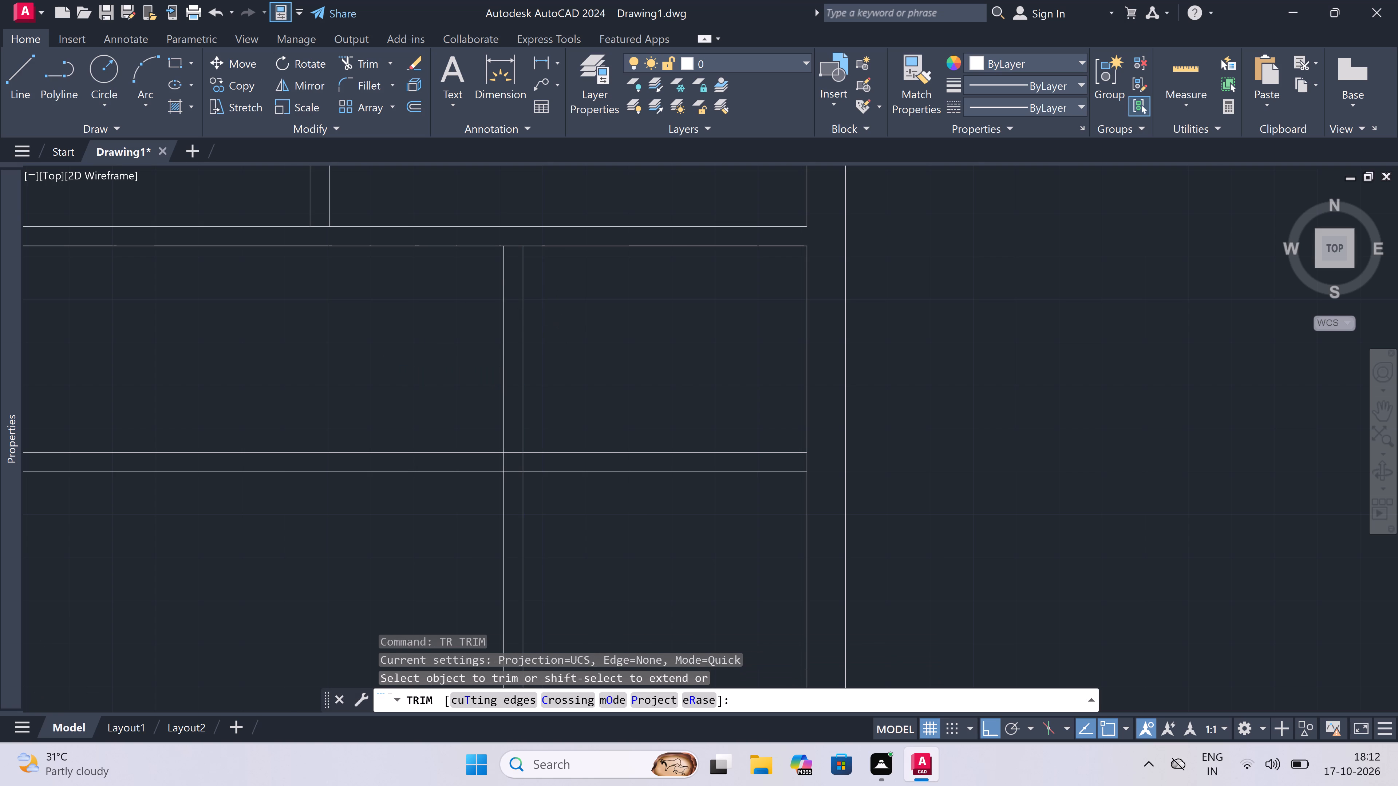
{"action": "left_click", "coordinate": [435, 352]}
{"action": "left_click", "coordinate": [424, 416]}
{"action": "left_click", "coordinate": [551, 398]}
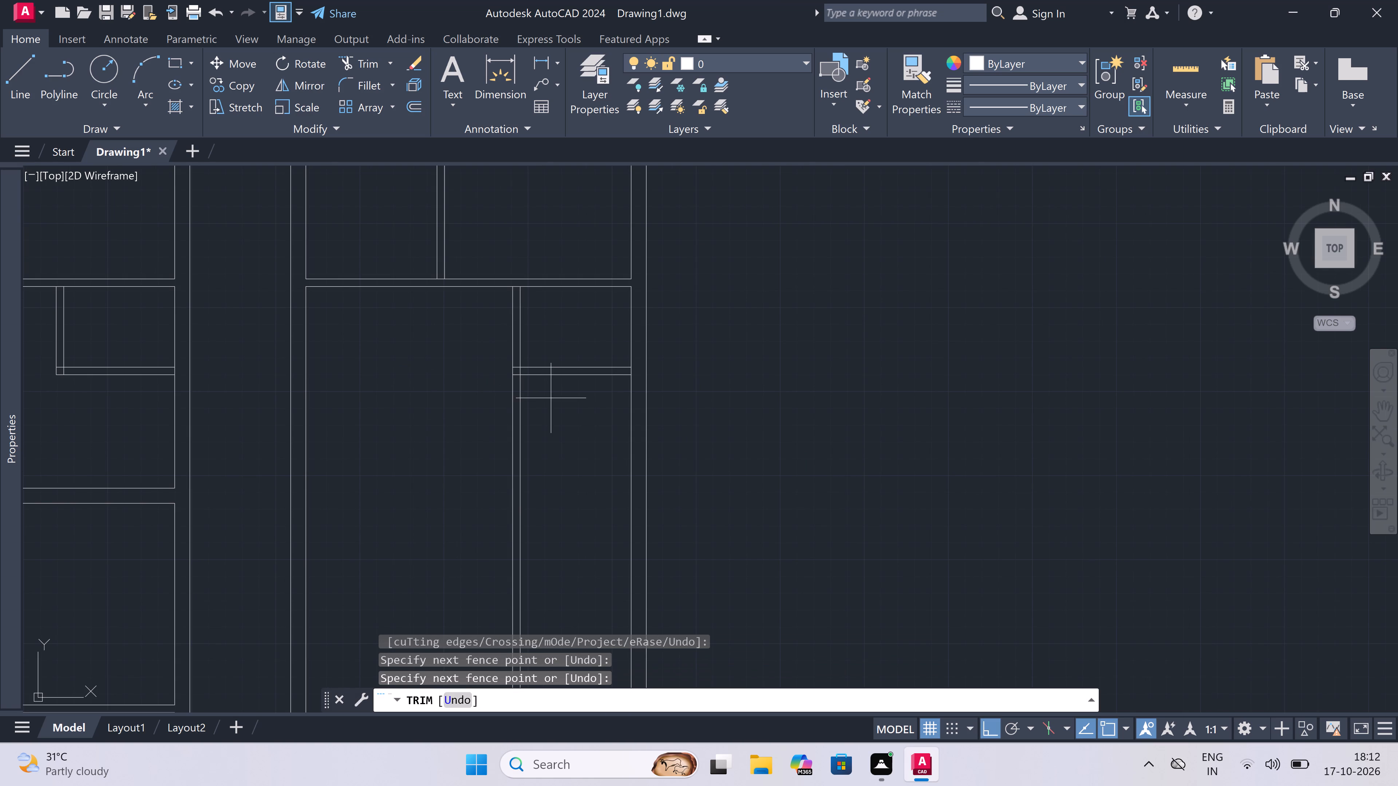
{"action": "left_click", "coordinate": [436, 409]}
Trim the overlapping lines inside the small room's partition corner and the right wall line between its two horizontal partition lines.
{"action": "scroll", "coordinate": [510, 365], "scroll_direction": "up", "scroll_amount": 3}
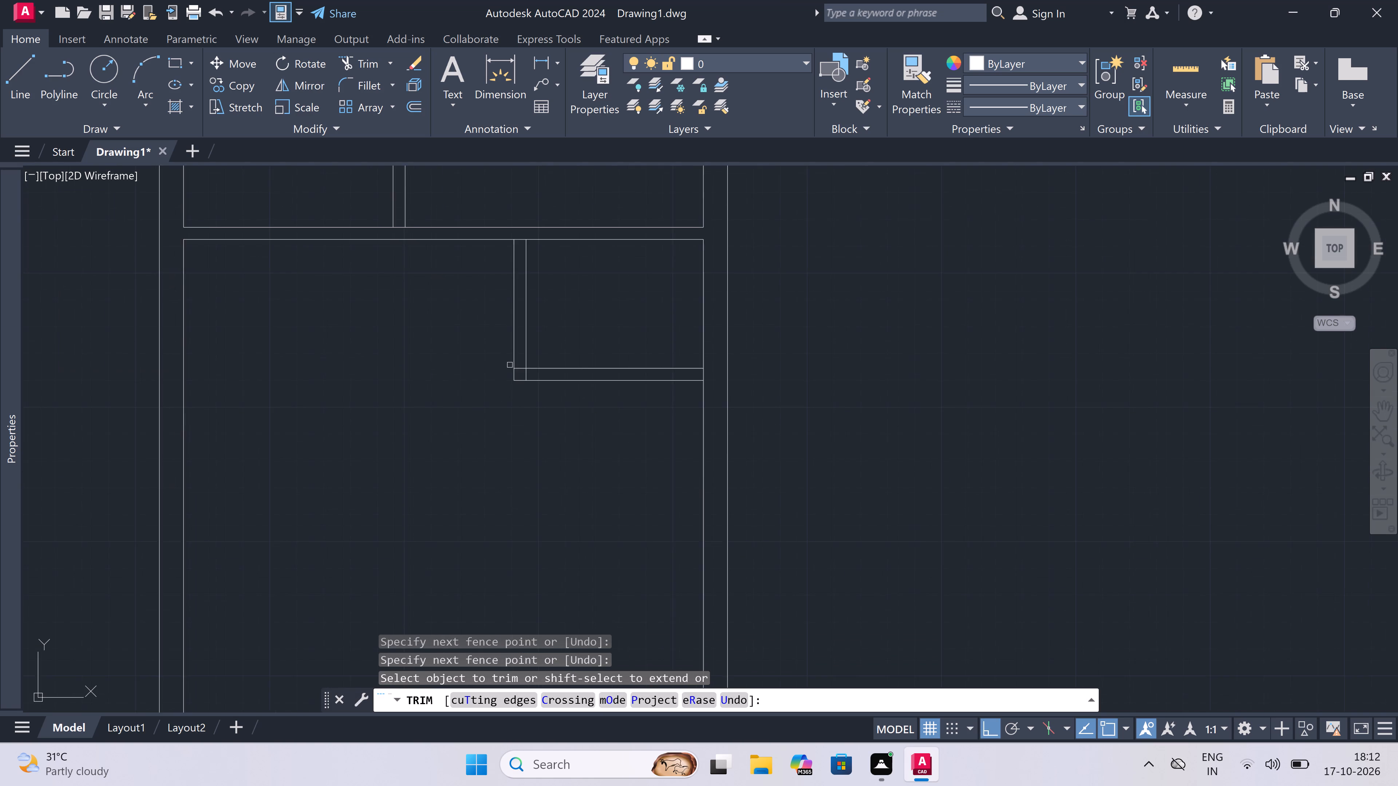
{"action": "left_click", "coordinate": [534, 377]}
{"action": "double_click", "coordinate": [534, 367]}
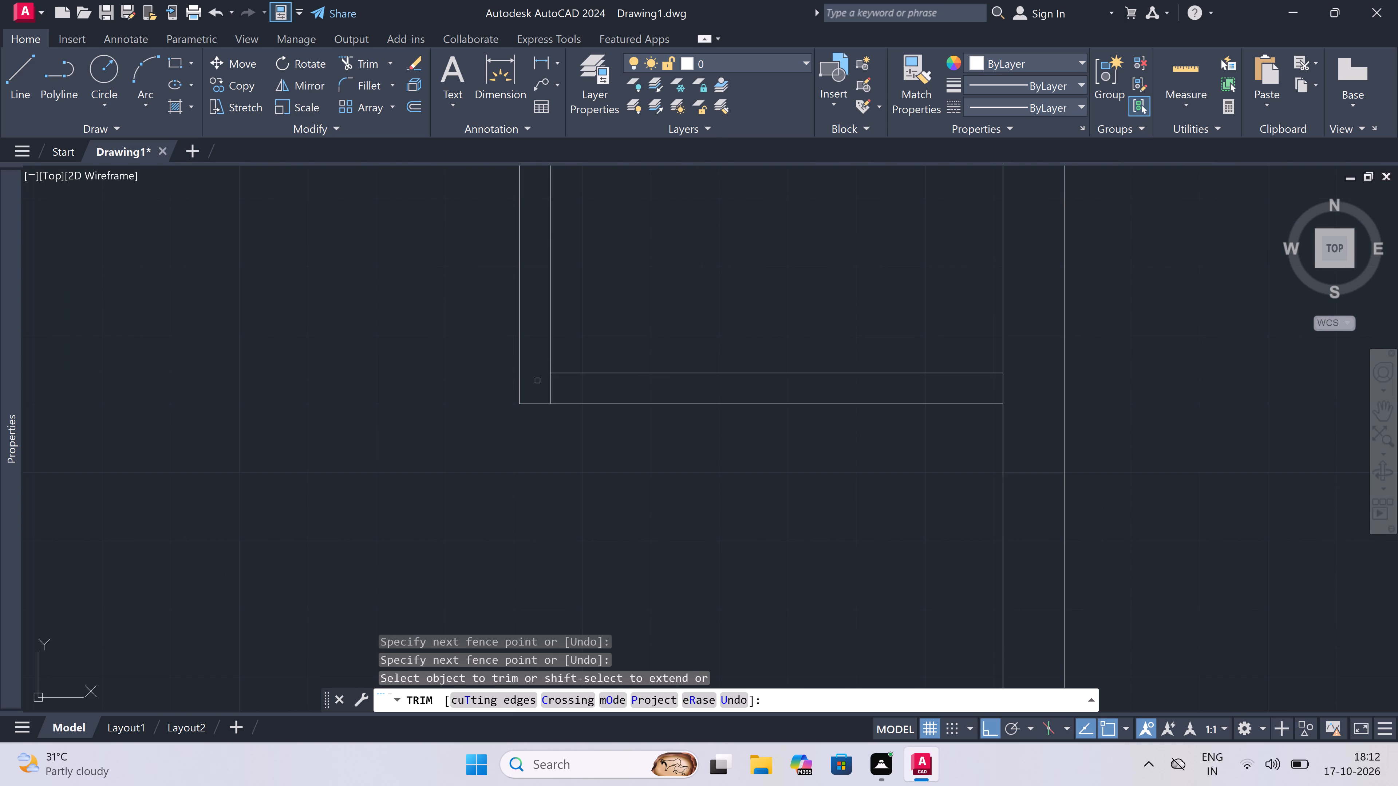
{"action": "left_click", "coordinate": [537, 381]}
{"action": "left_click", "coordinate": [1023, 392]}
Trim the upper room's bottom line between the two vertical partition lines in the second block's second unit.
{"action": "scroll", "coordinate": [605, 410], "scroll_direction": "down", "scroll_amount": 5}
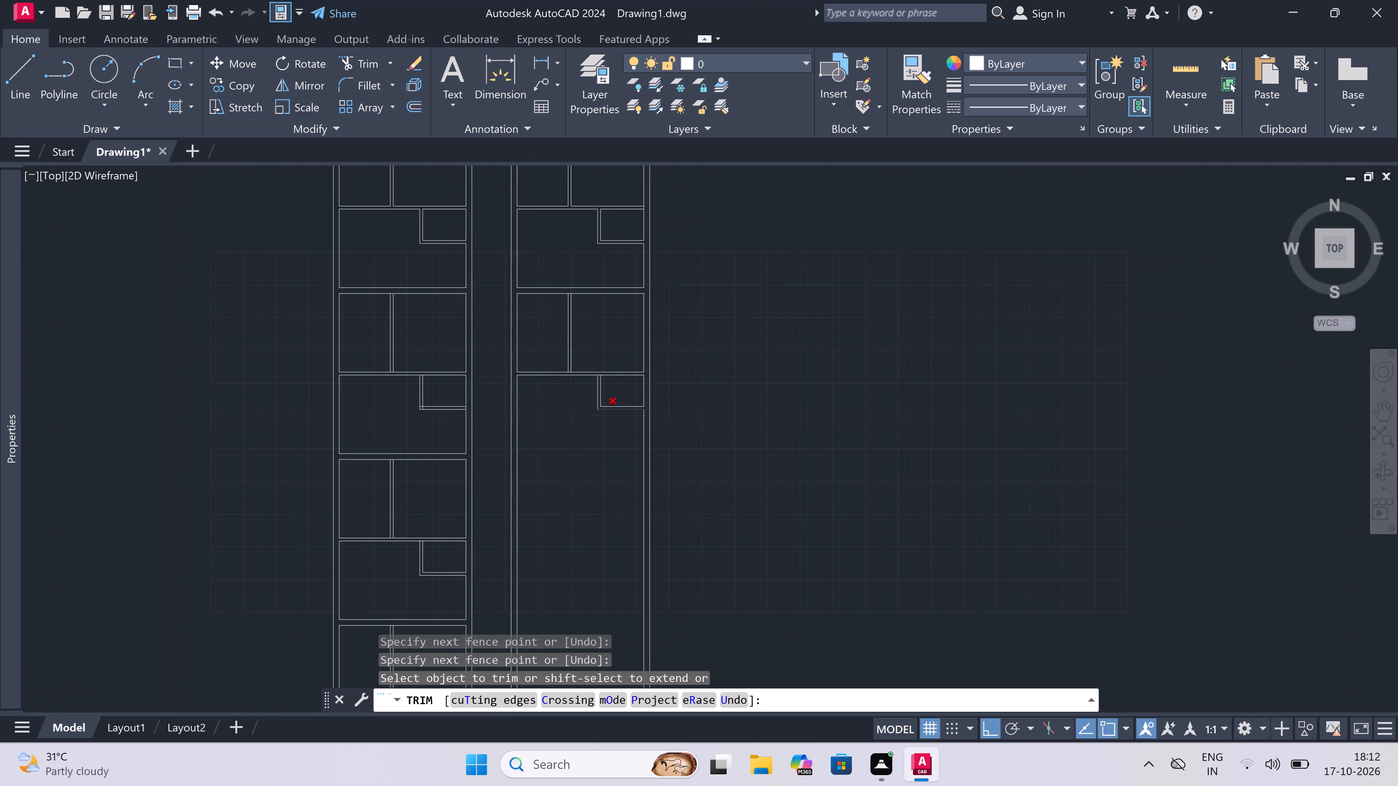
{"action": "scroll", "coordinate": [582, 368], "scroll_direction": "up", "scroll_amount": 3}
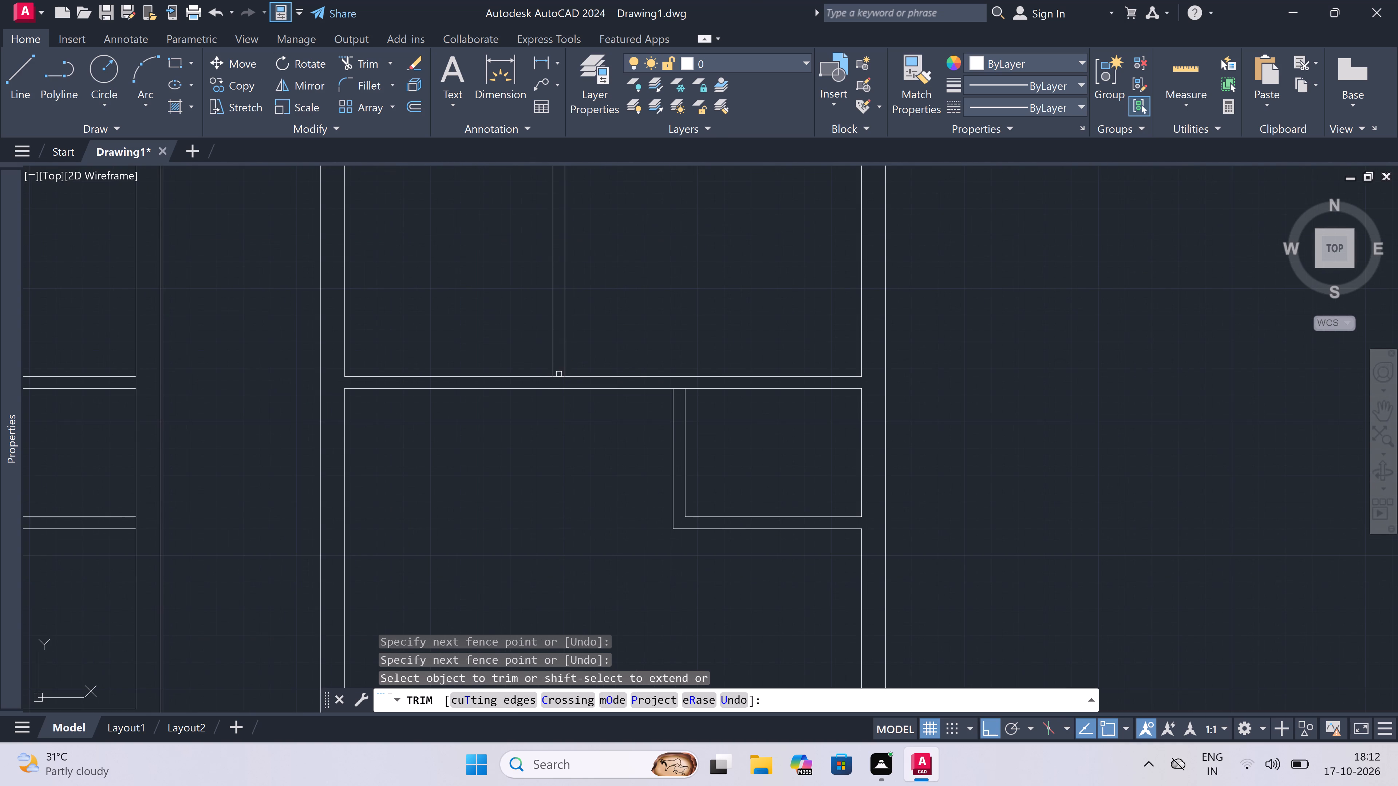
{"action": "scroll", "coordinate": [550, 381], "scroll_direction": "up", "scroll_amount": 3}
{"action": "left_click", "coordinate": [577, 377]}
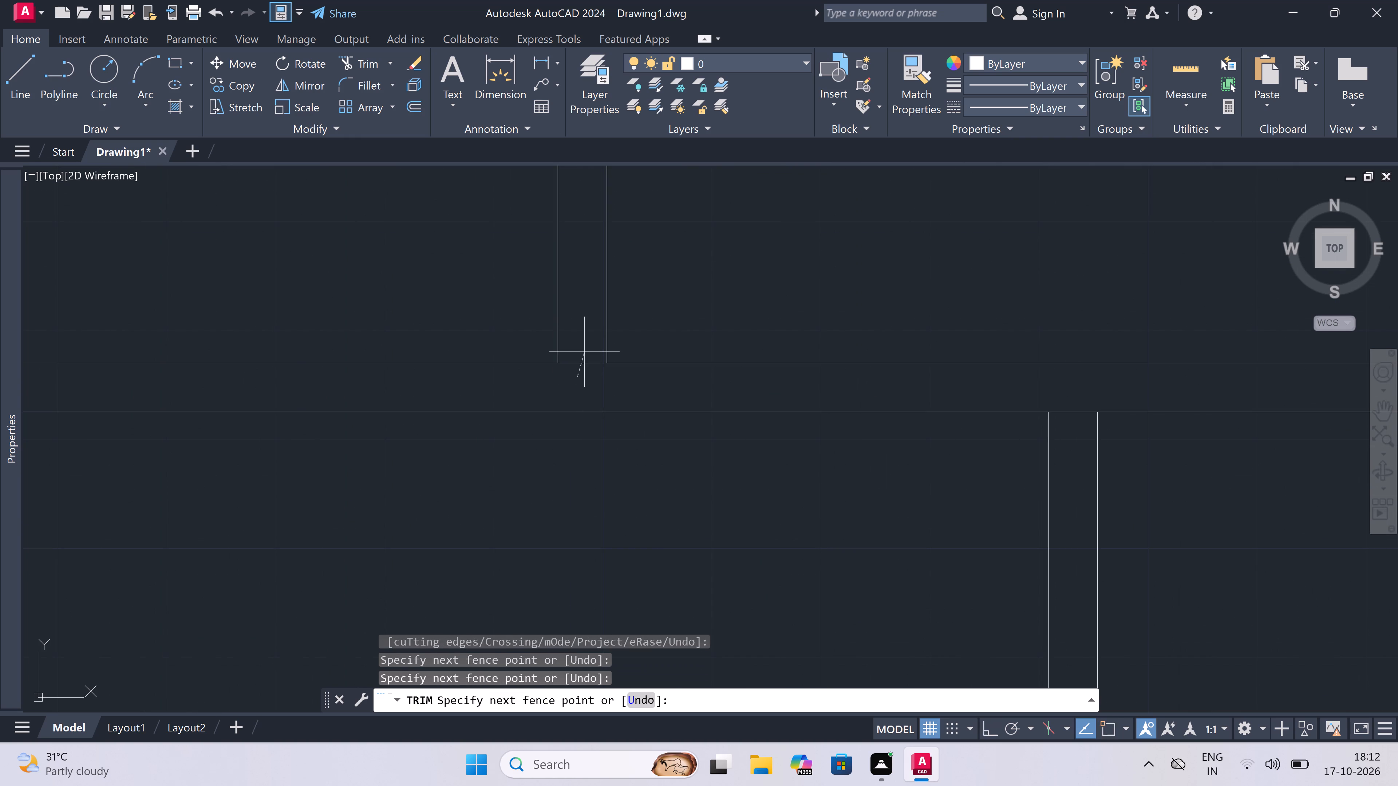
{"action": "left_click", "coordinate": [588, 340]}
{"action": "scroll", "coordinate": [580, 362], "scroll_direction": "down", "scroll_amount": 4}
{"action": "scroll", "coordinate": [565, 413], "scroll_direction": "up", "scroll_amount": 1}
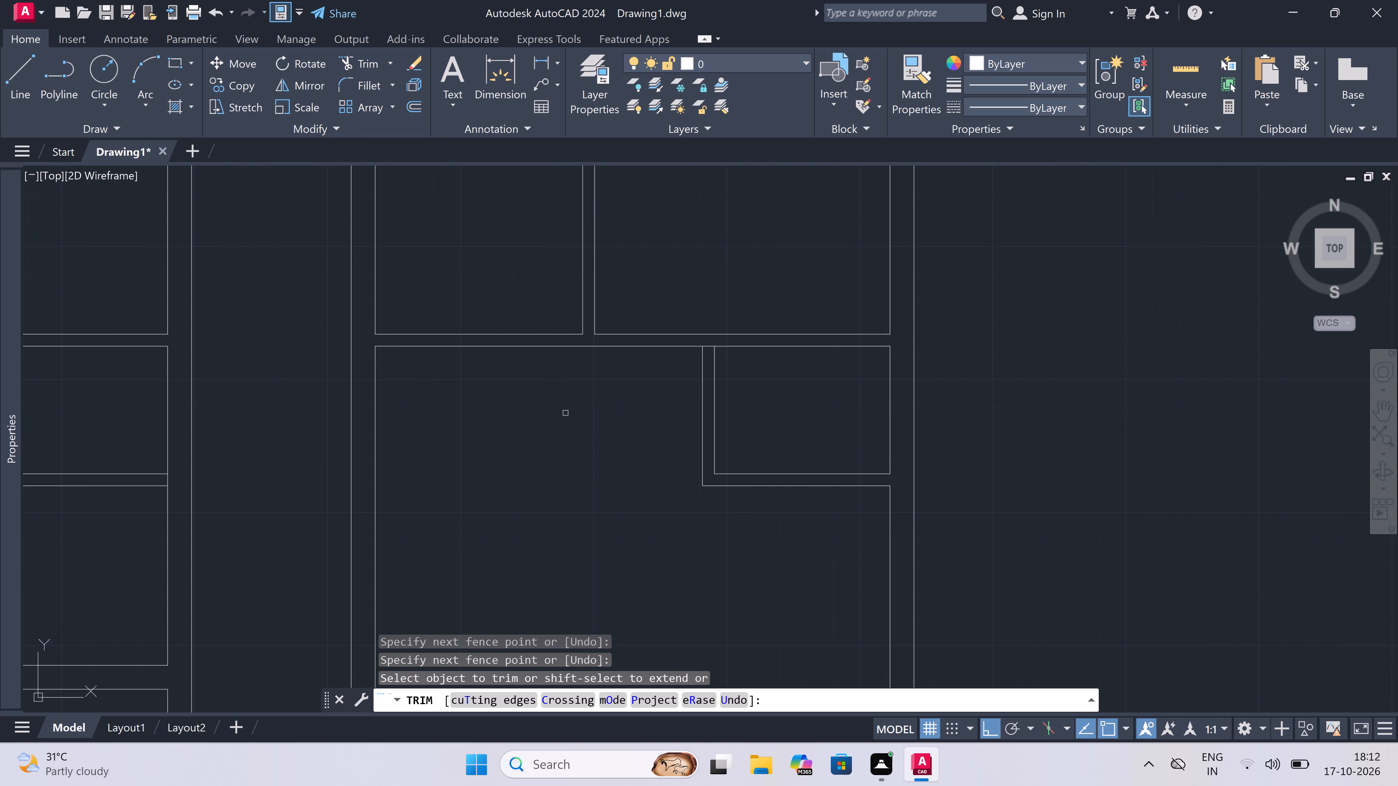
{"action": "key", "text": "Escape"}
Offset the lower room's top wall line 10' downward to set the bottom of the second block's second unit.
{"action": "key", "text": "o"}
{"action": "key", "text": "space"}
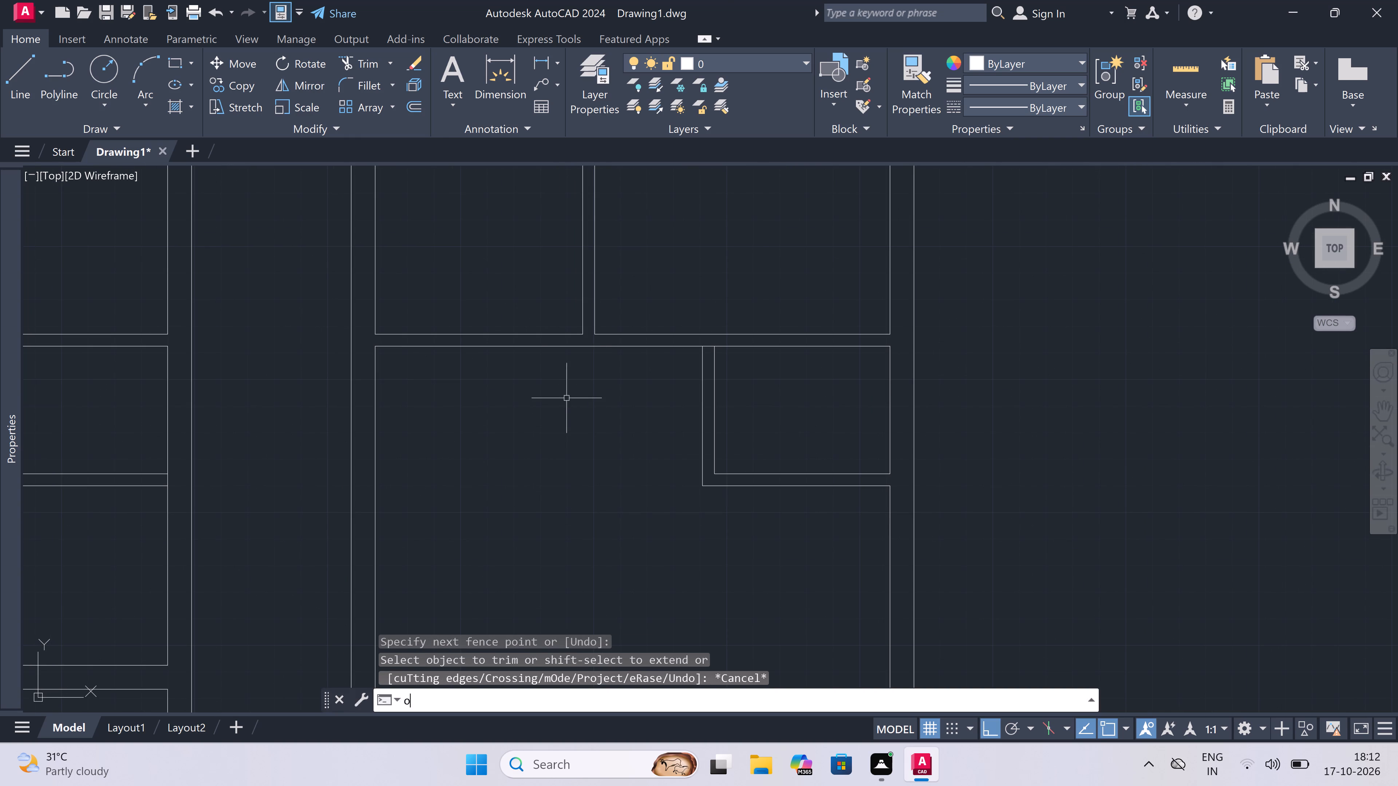
{"action": "left_click_drag", "start_coordinate": [554, 346], "coordinate": [561, 393]}
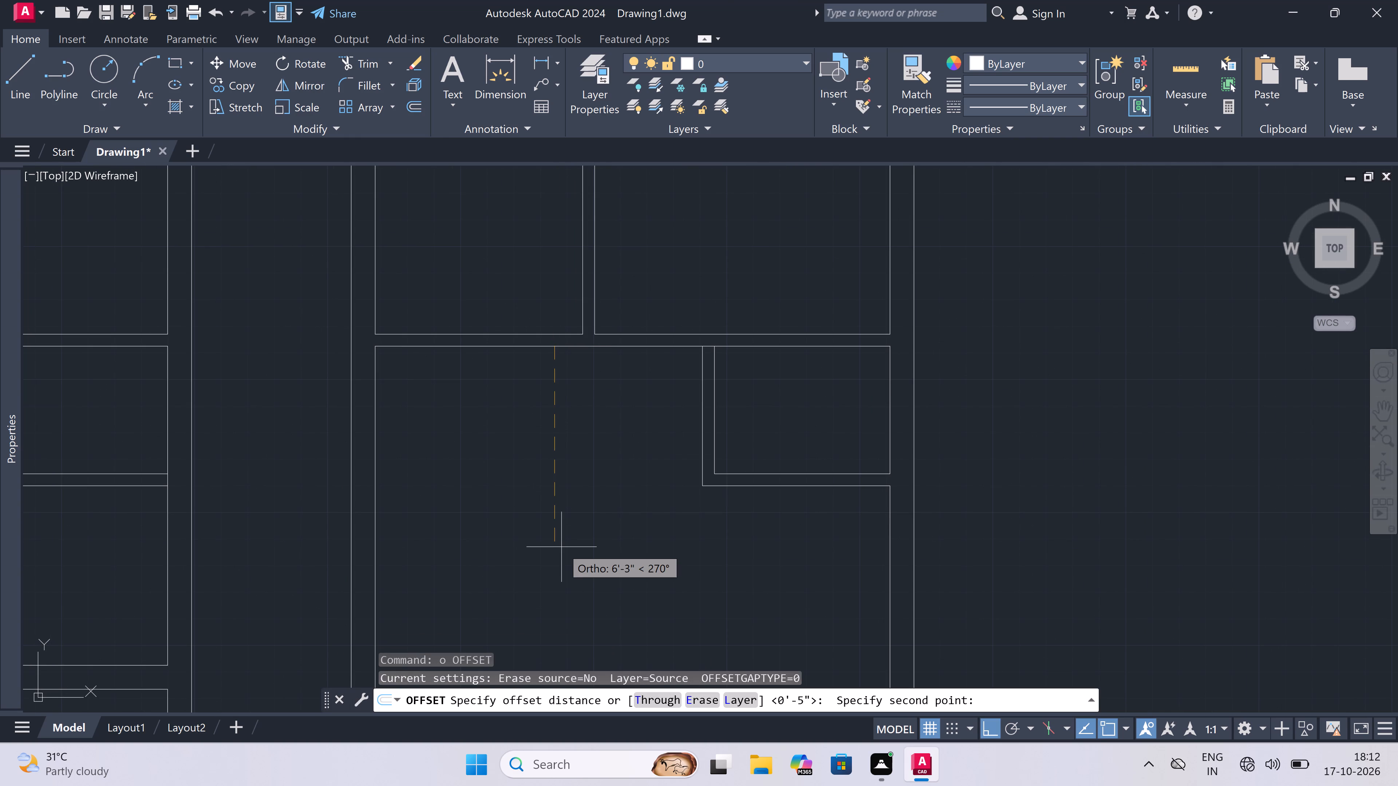
{"action": "type", "text": "10'"}
{"action": "key", "text": "space"}
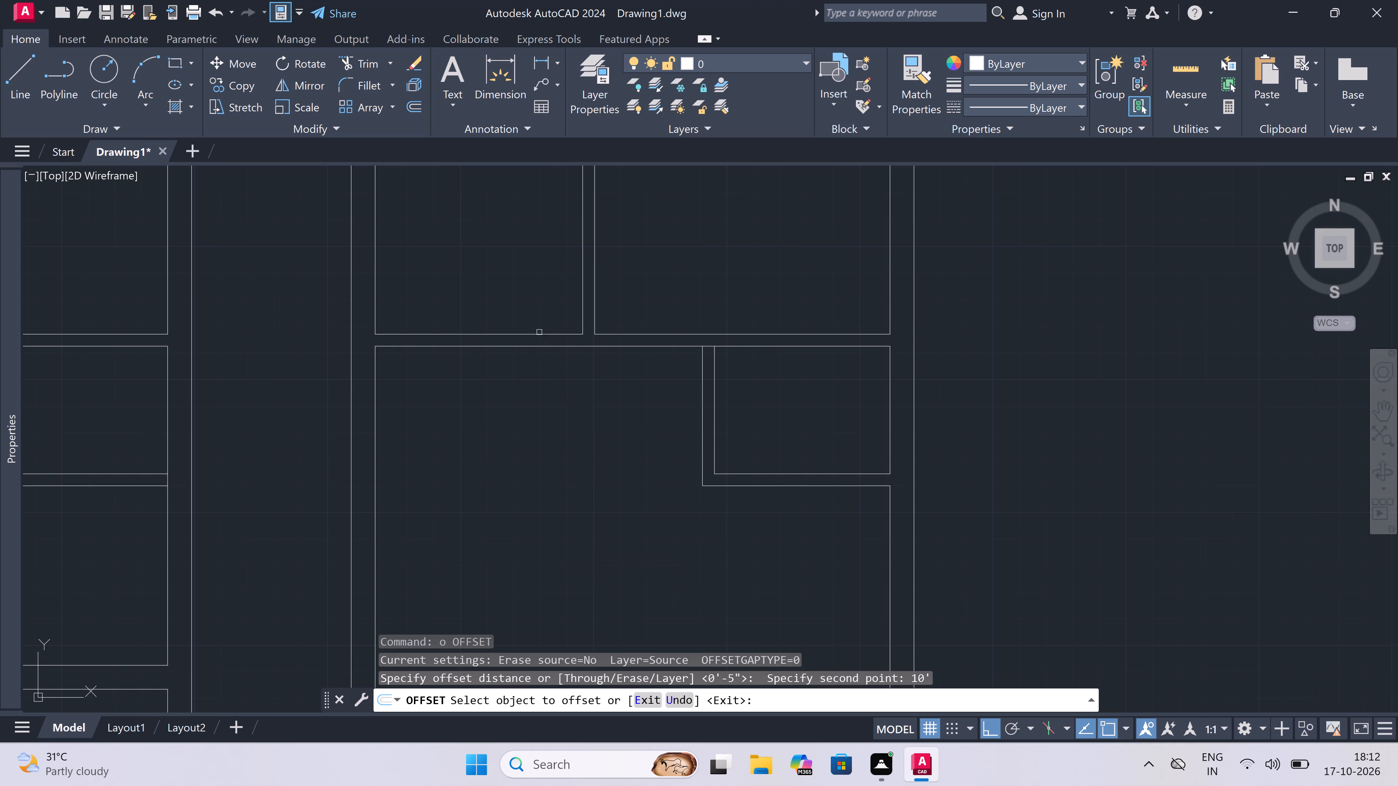
{"action": "left_click_drag", "start_coordinate": [538, 348], "coordinate": [541, 374]}
{"action": "left_click", "coordinate": [549, 437]}
{"action": "scroll", "coordinate": [549, 437], "scroll_direction": "down", "scroll_amount": 5}
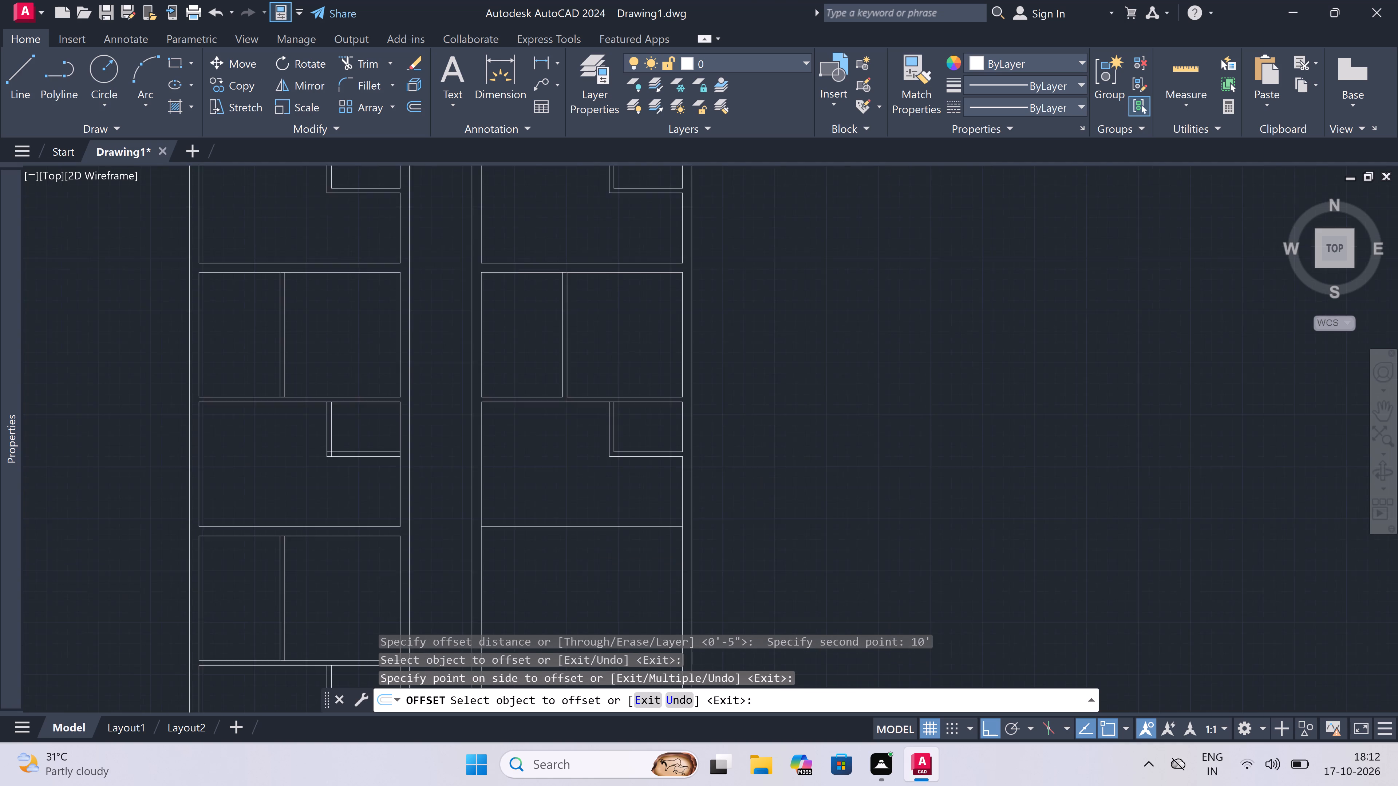
{"action": "scroll", "coordinate": [549, 468], "scroll_direction": "up", "scroll_amount": 4}
{"action": "key", "text": "Escape"}
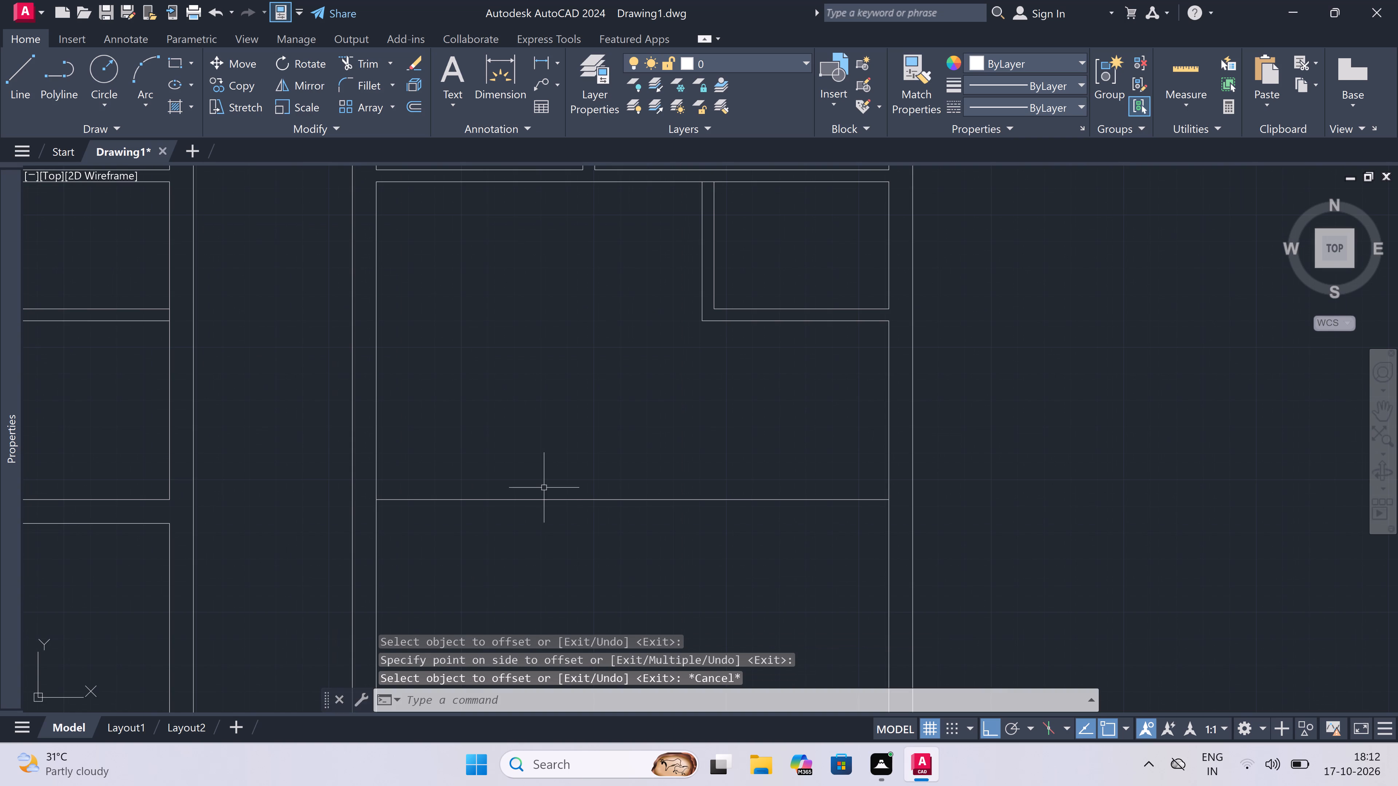
Offset the second unit's new bottom line 4.5" downward.
{"action": "key", "text": "space"}
{"action": "left_click", "coordinate": [542, 501]}
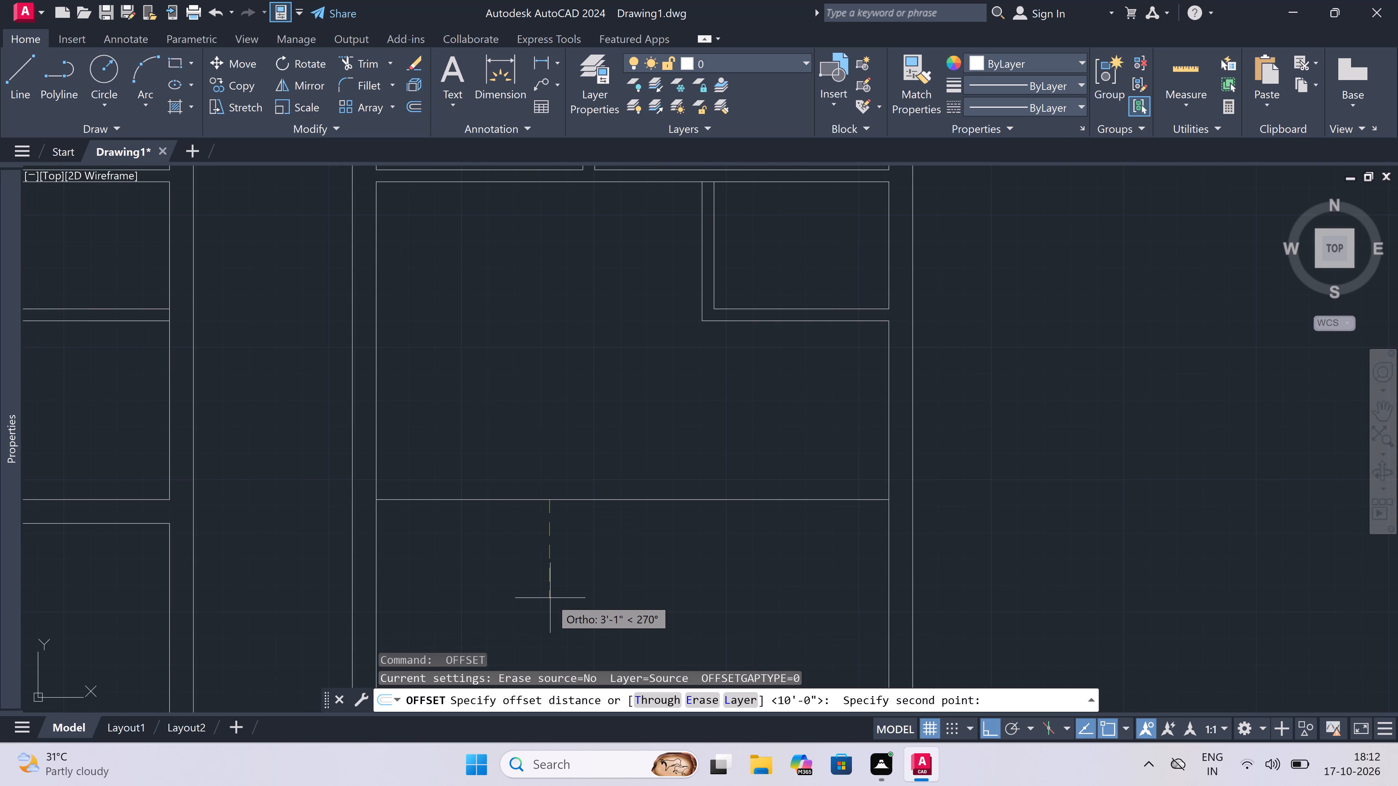
{"action": "type", "text": "4.5\""}
{"action": "key", "text": "space"}
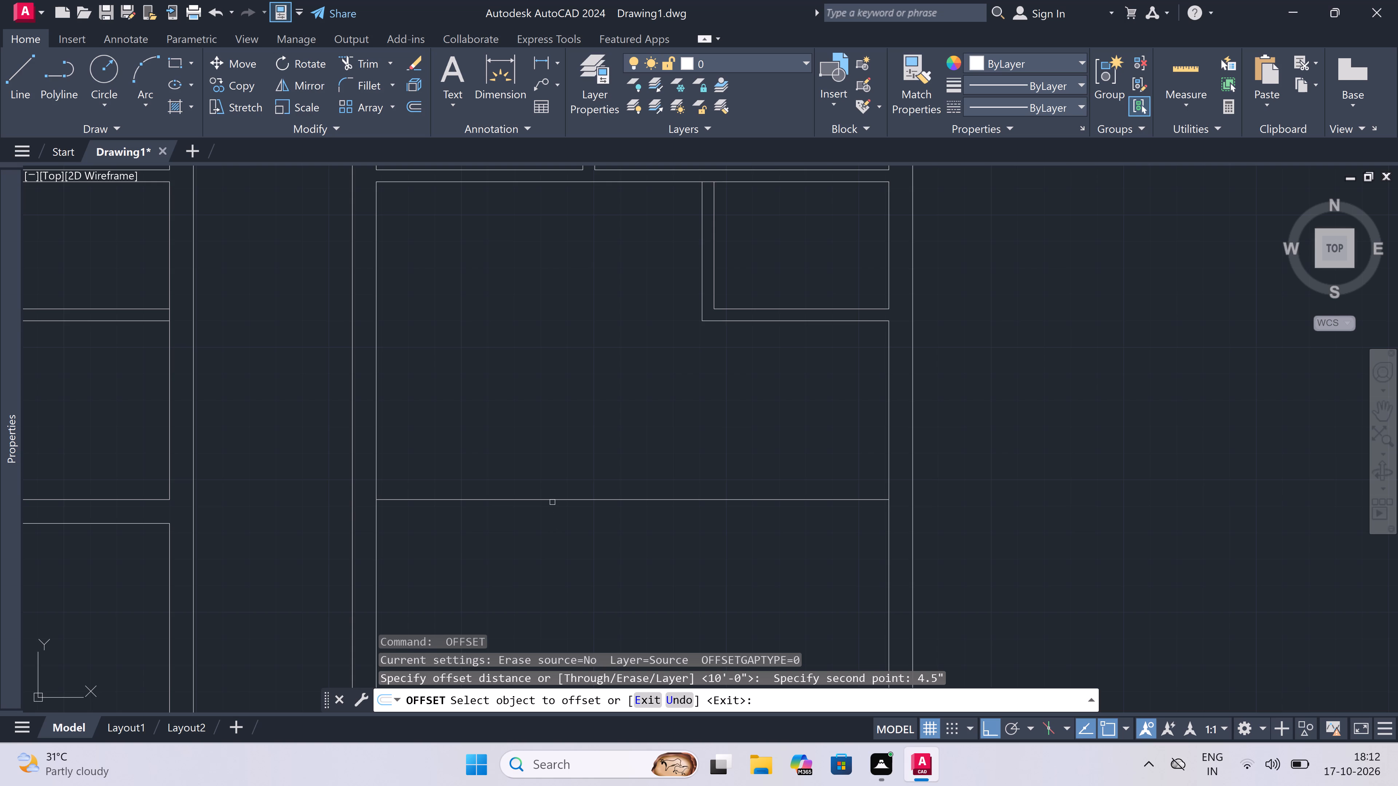
{"action": "left_click_drag", "start_coordinate": [552, 501], "coordinate": [553, 522]}
{"action": "left_click", "coordinate": [553, 570]}
{"action": "scroll", "coordinate": [537, 486], "scroll_direction": "down", "scroll_amount": 1}
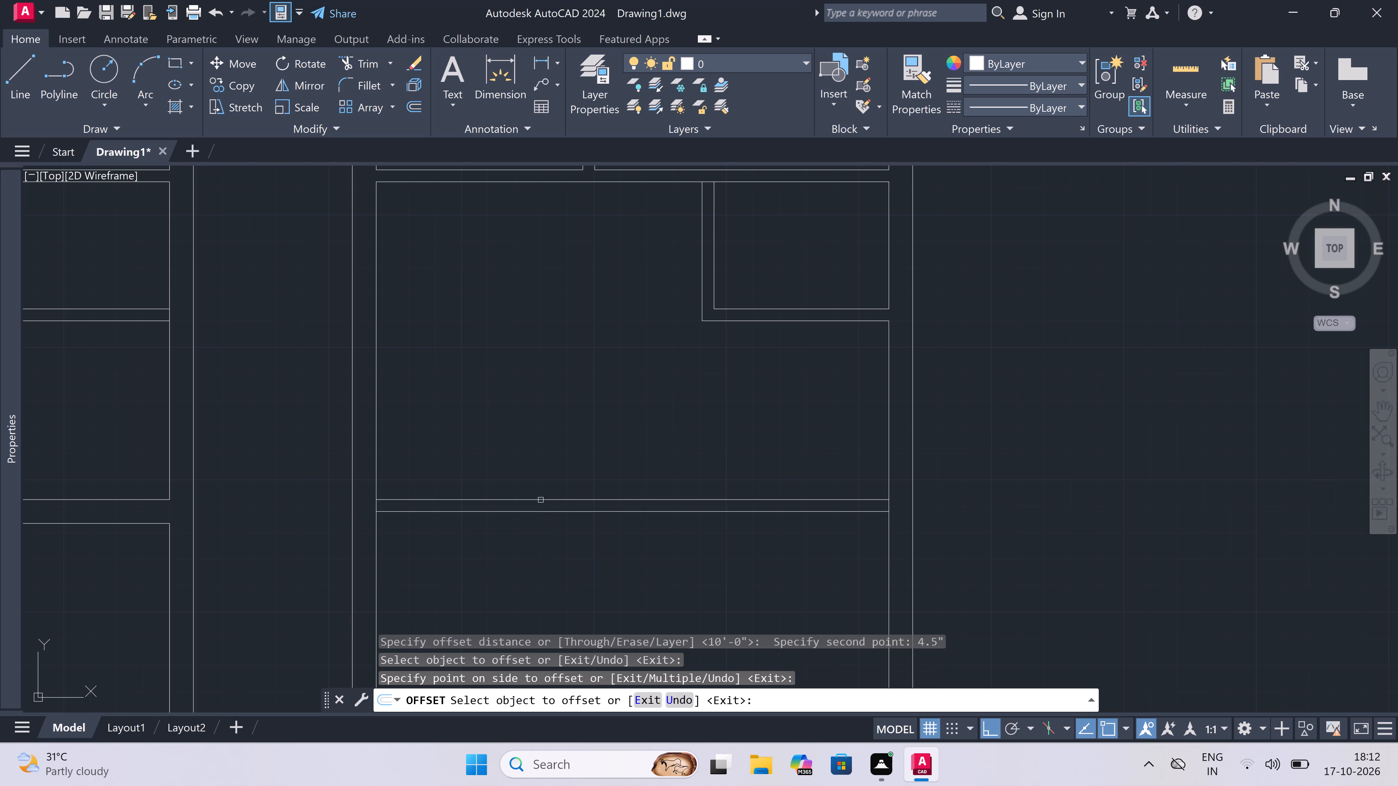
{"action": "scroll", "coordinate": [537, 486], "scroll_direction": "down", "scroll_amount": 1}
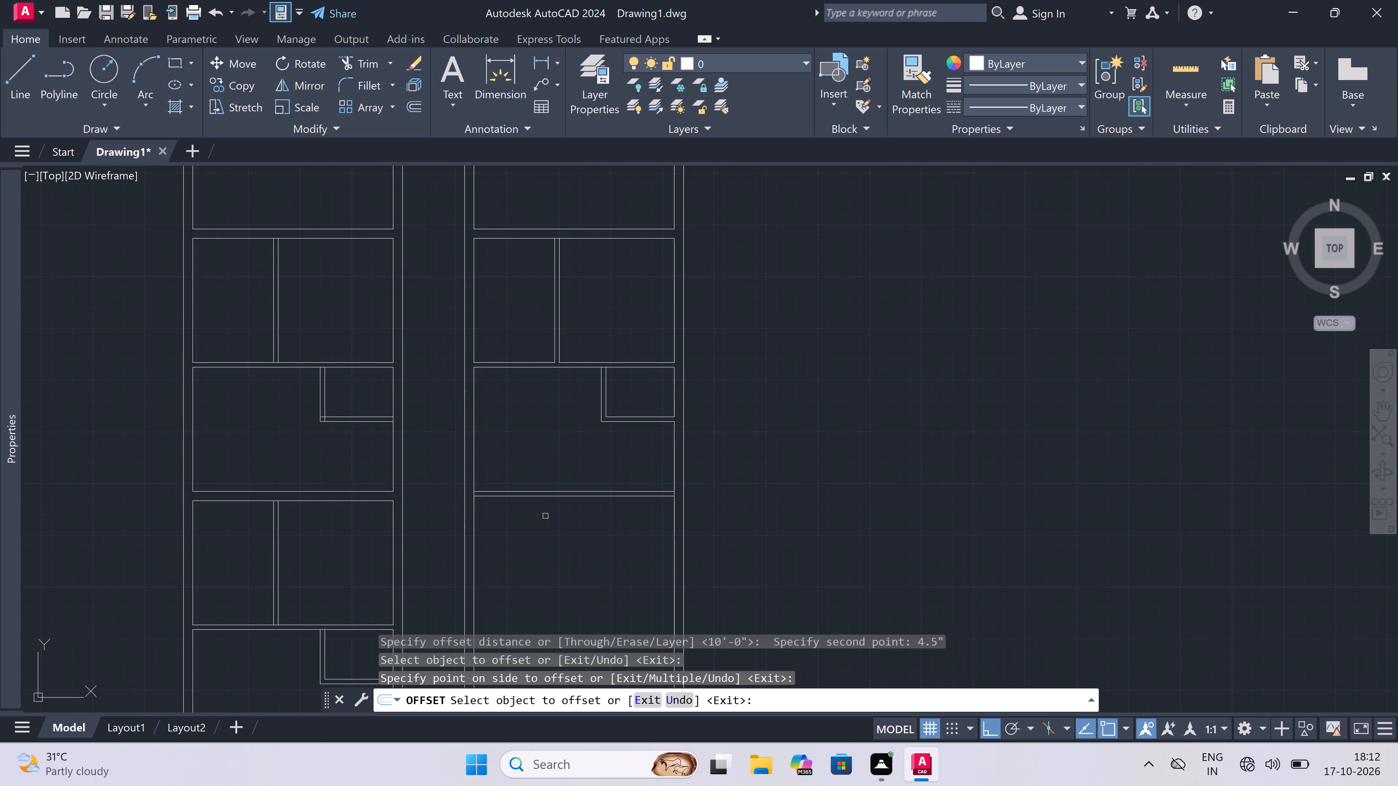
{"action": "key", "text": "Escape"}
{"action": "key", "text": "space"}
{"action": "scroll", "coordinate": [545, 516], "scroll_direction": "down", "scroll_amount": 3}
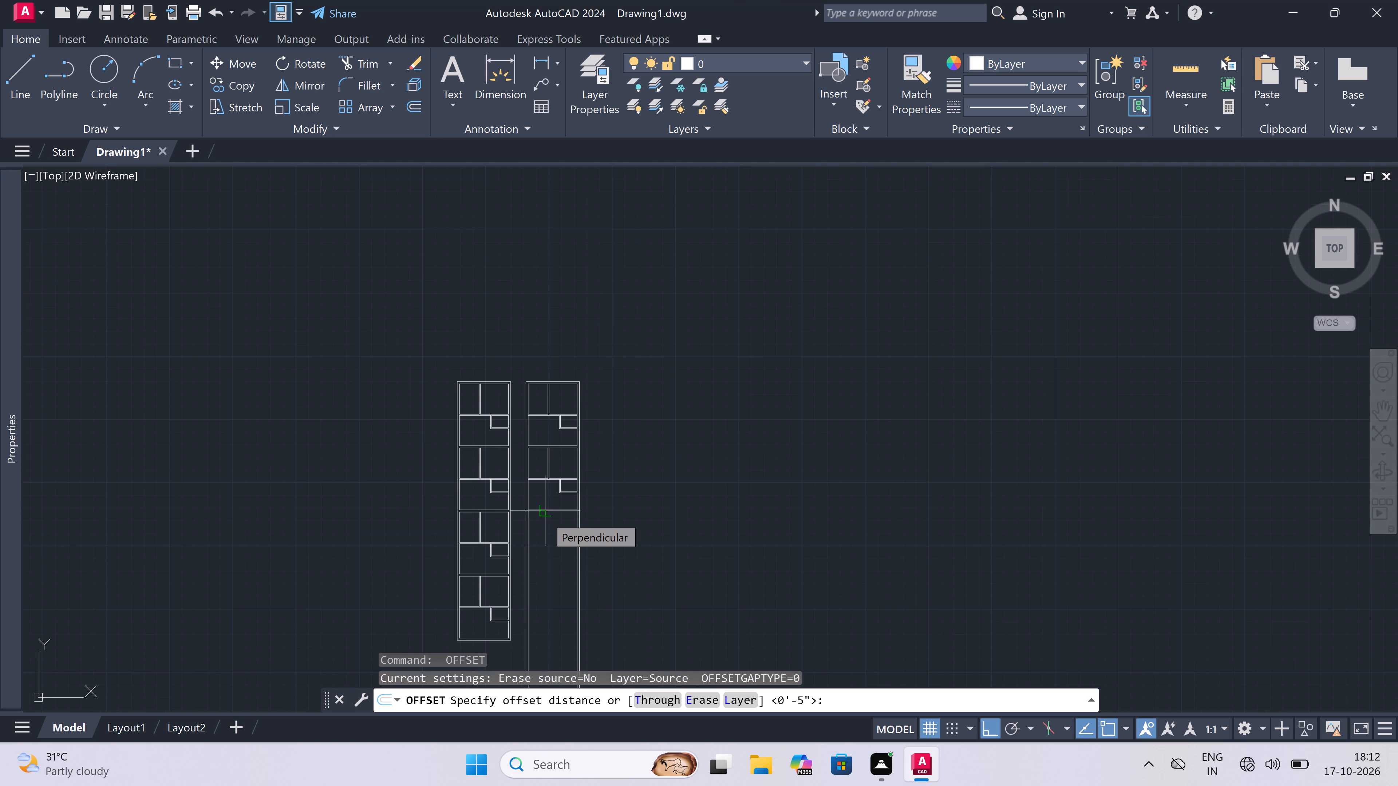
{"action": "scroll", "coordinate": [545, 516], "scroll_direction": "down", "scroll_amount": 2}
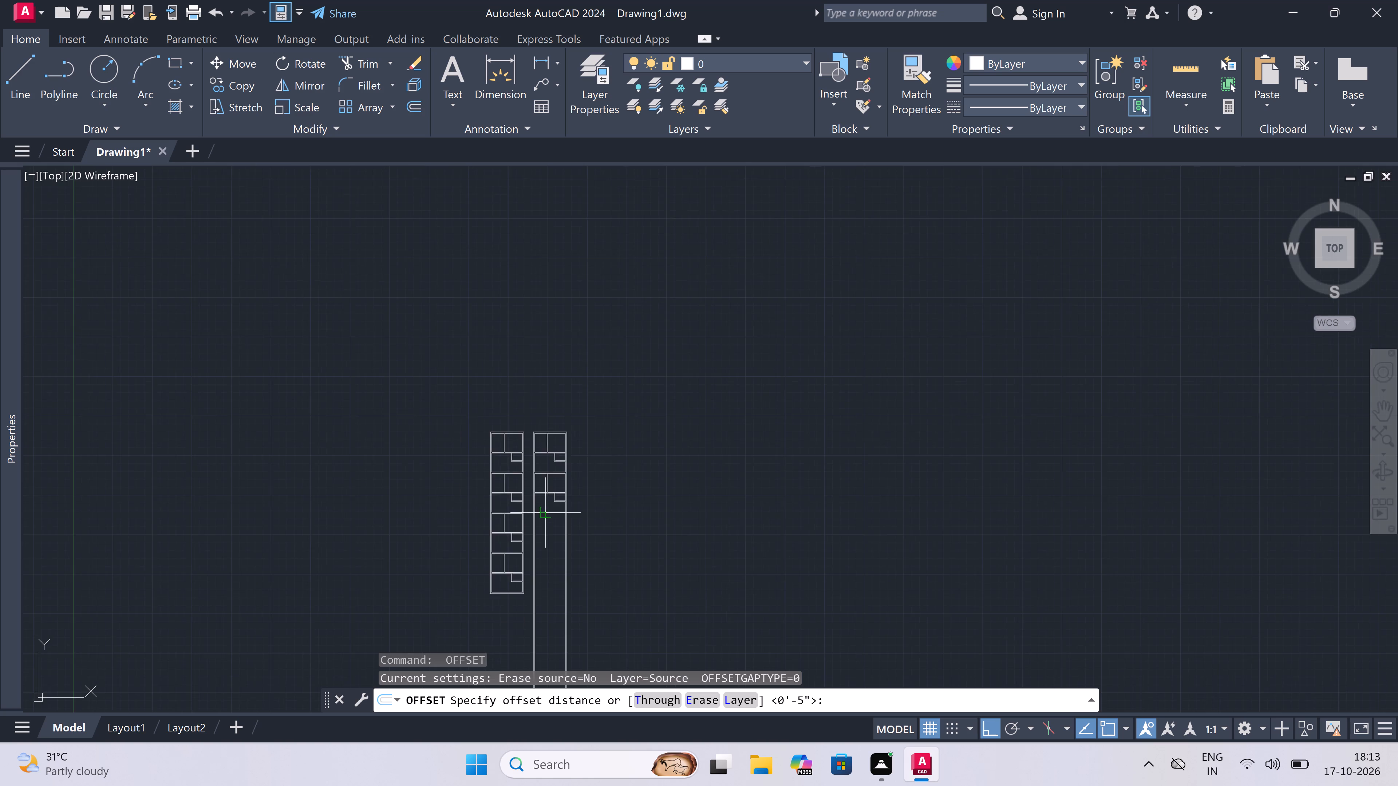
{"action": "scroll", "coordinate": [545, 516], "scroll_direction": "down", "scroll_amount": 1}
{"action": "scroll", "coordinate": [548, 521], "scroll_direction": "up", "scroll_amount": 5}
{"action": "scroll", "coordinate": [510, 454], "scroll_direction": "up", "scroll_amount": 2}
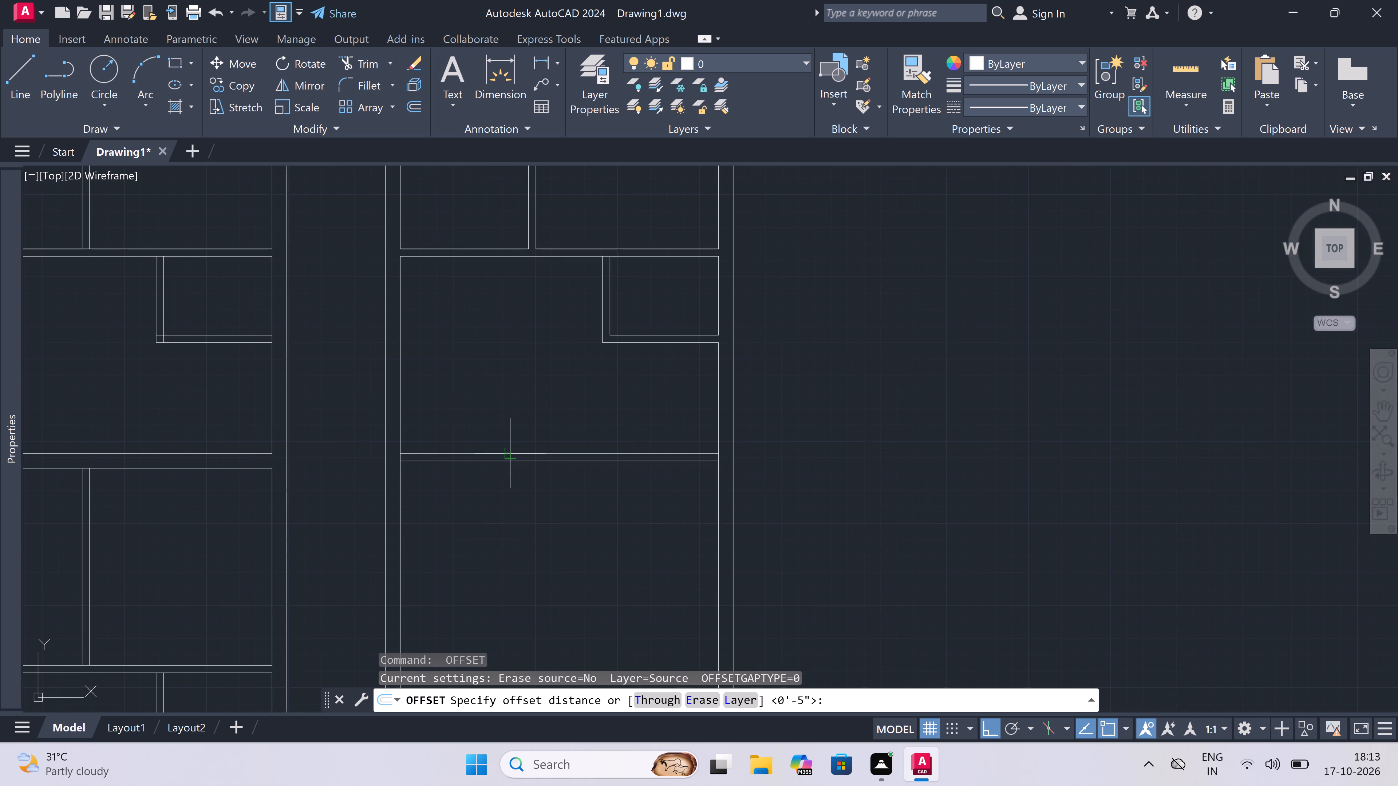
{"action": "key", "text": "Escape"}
Erase the line 4.5" below the second unit's bottom line in the second block.
{"action": "scroll", "coordinate": [510, 455], "scroll_direction": "up", "scroll_amount": 2}
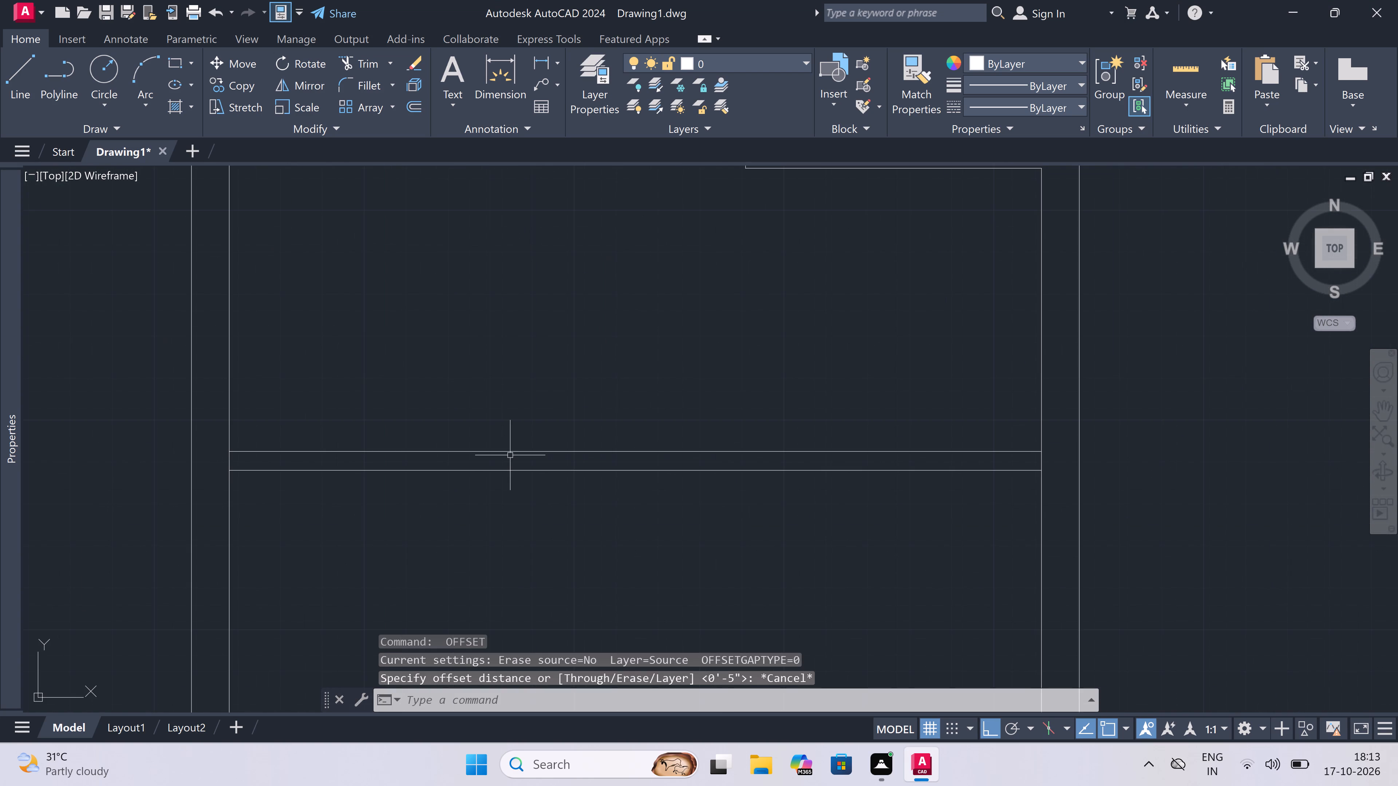
{"action": "double_click", "coordinate": [507, 471]}
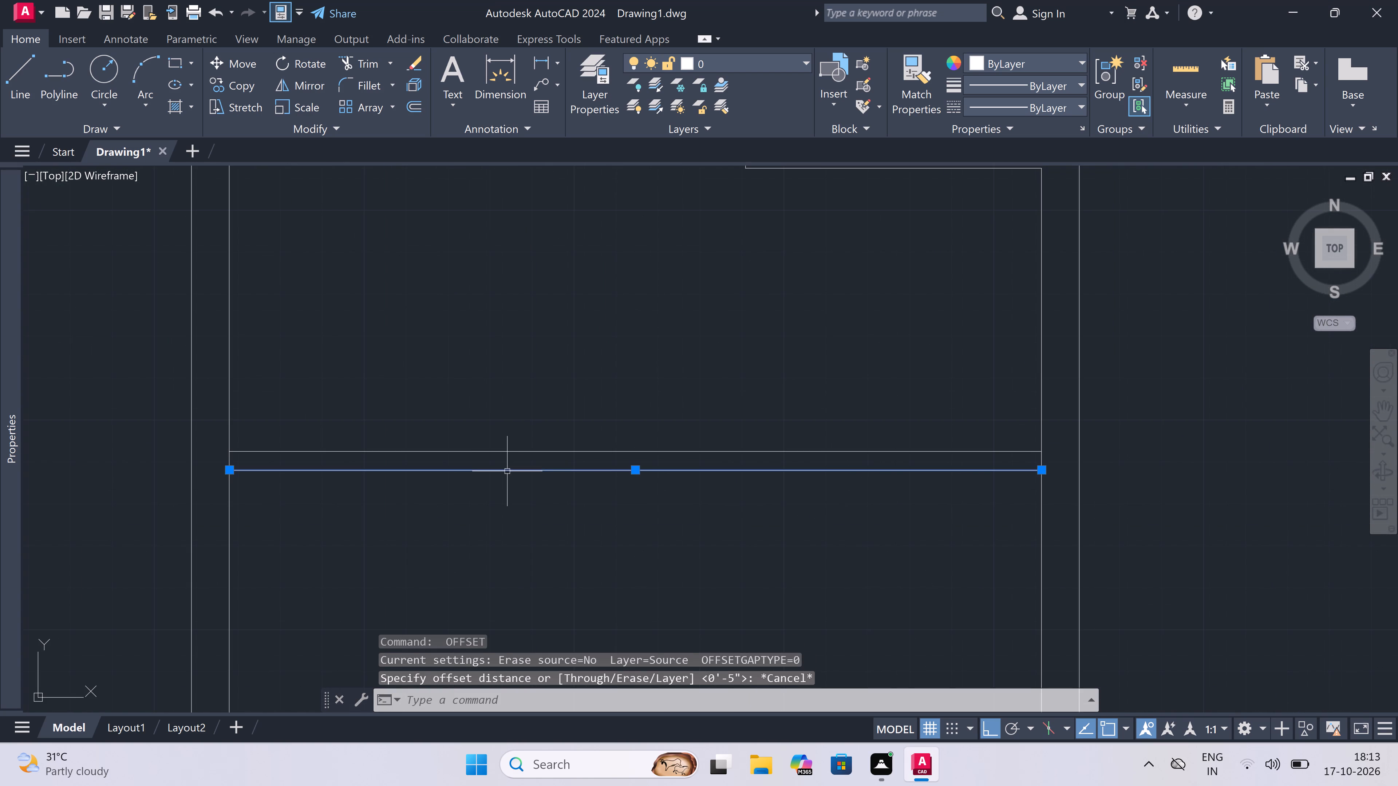
{"action": "key", "text": "Delete"}
Offset the second unit's bottom line 9" downward to form the wall above the second block's third unit.
{"action": "key", "text": "o"}
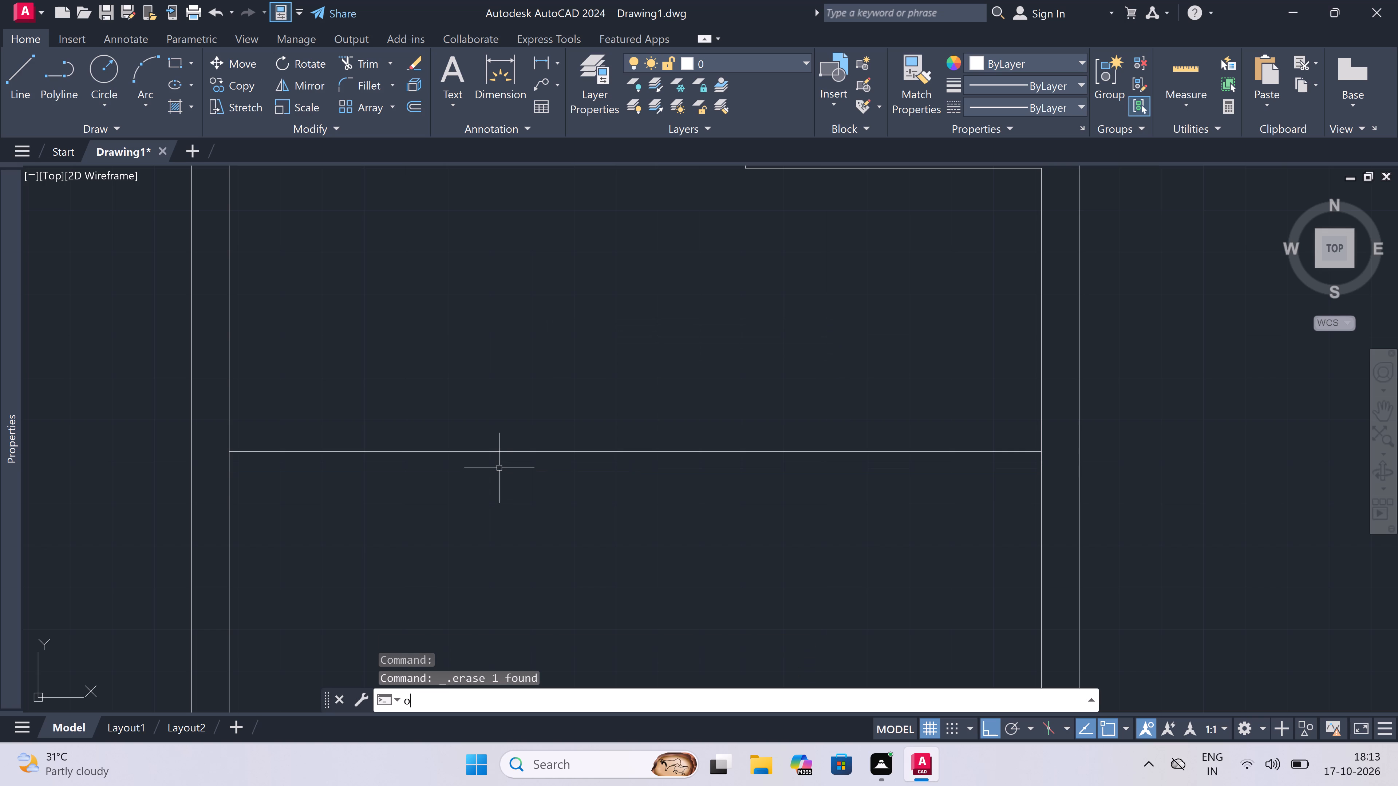
{"action": "key", "text": "space"}
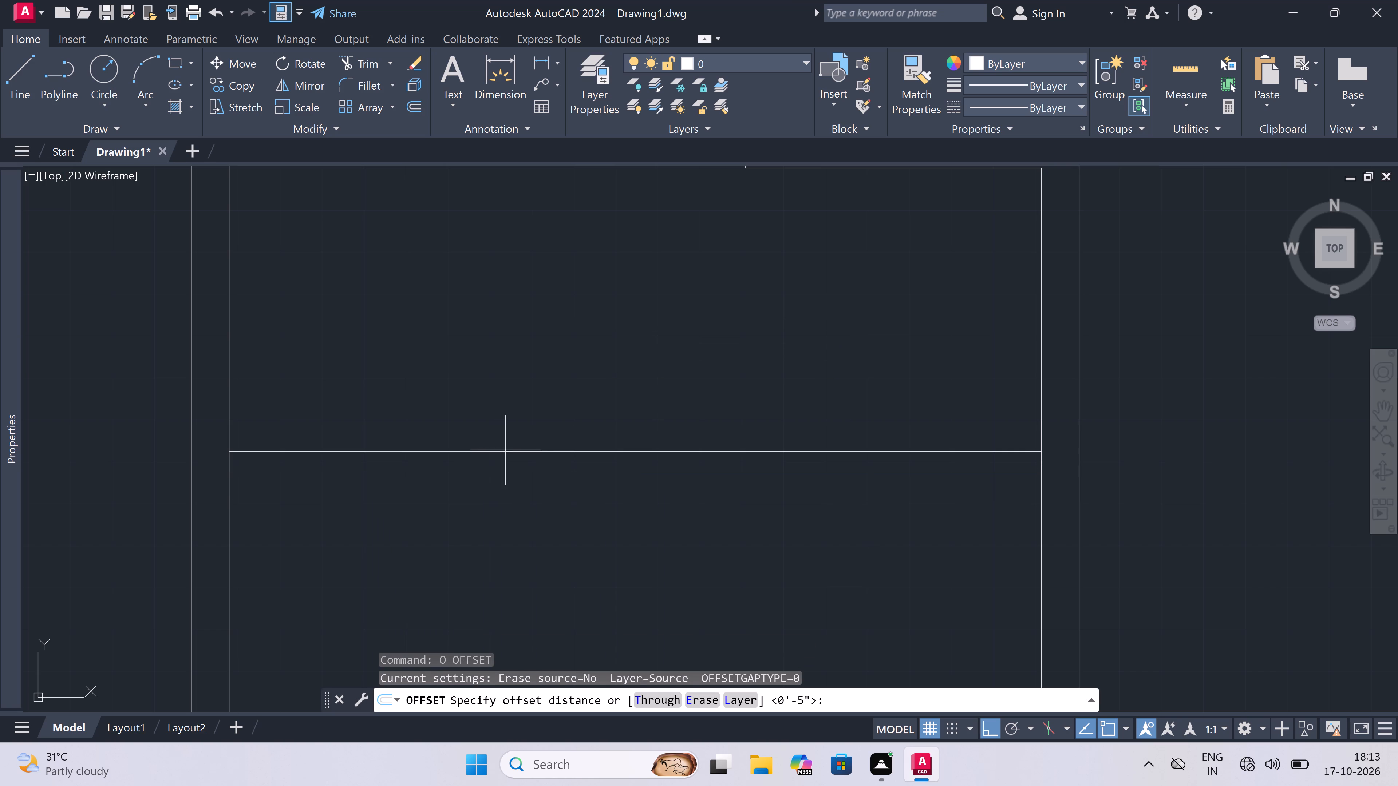
{"action": "left_click", "coordinate": [513, 452]}
{"action": "key", "text": "9"}
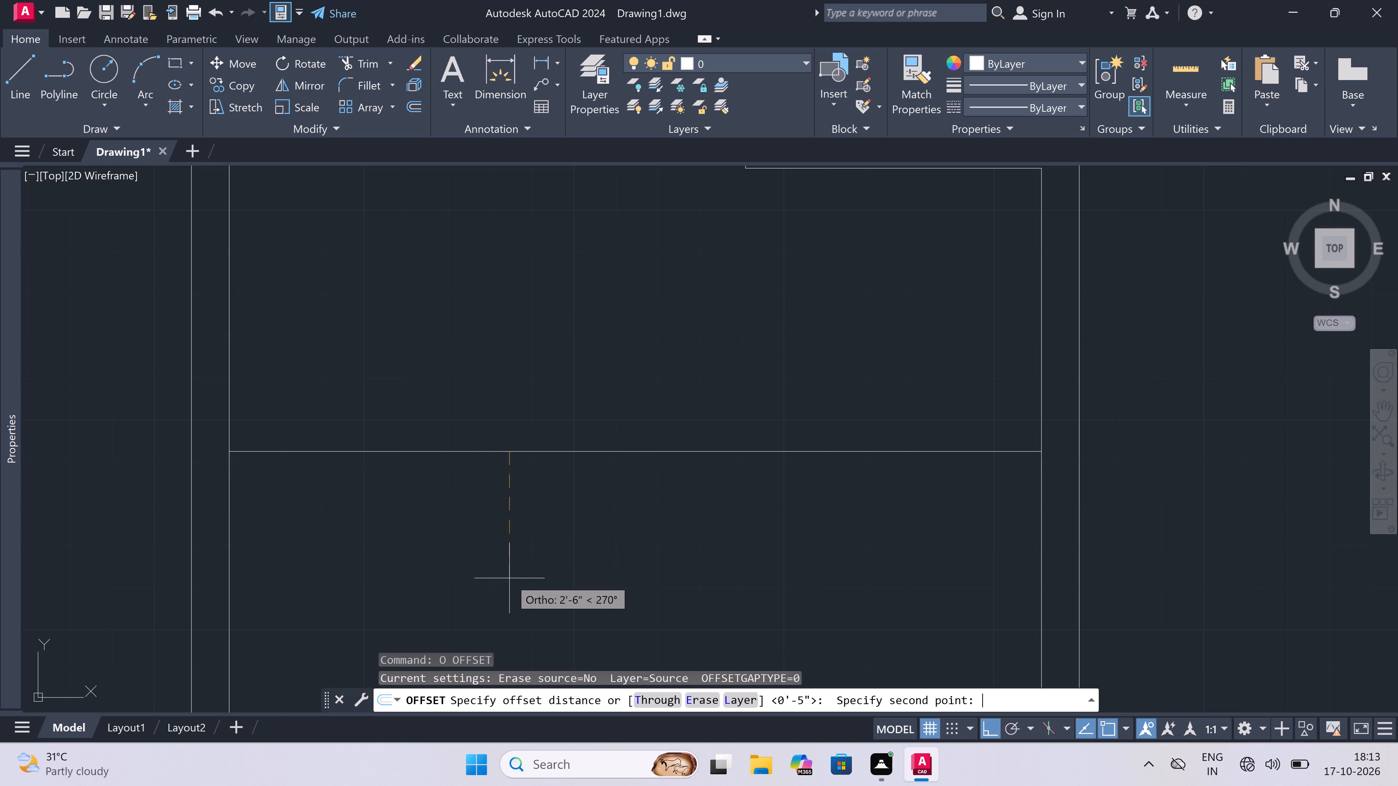
{"action": "type", "text": "\""}
{"action": "key", "text": "space"}
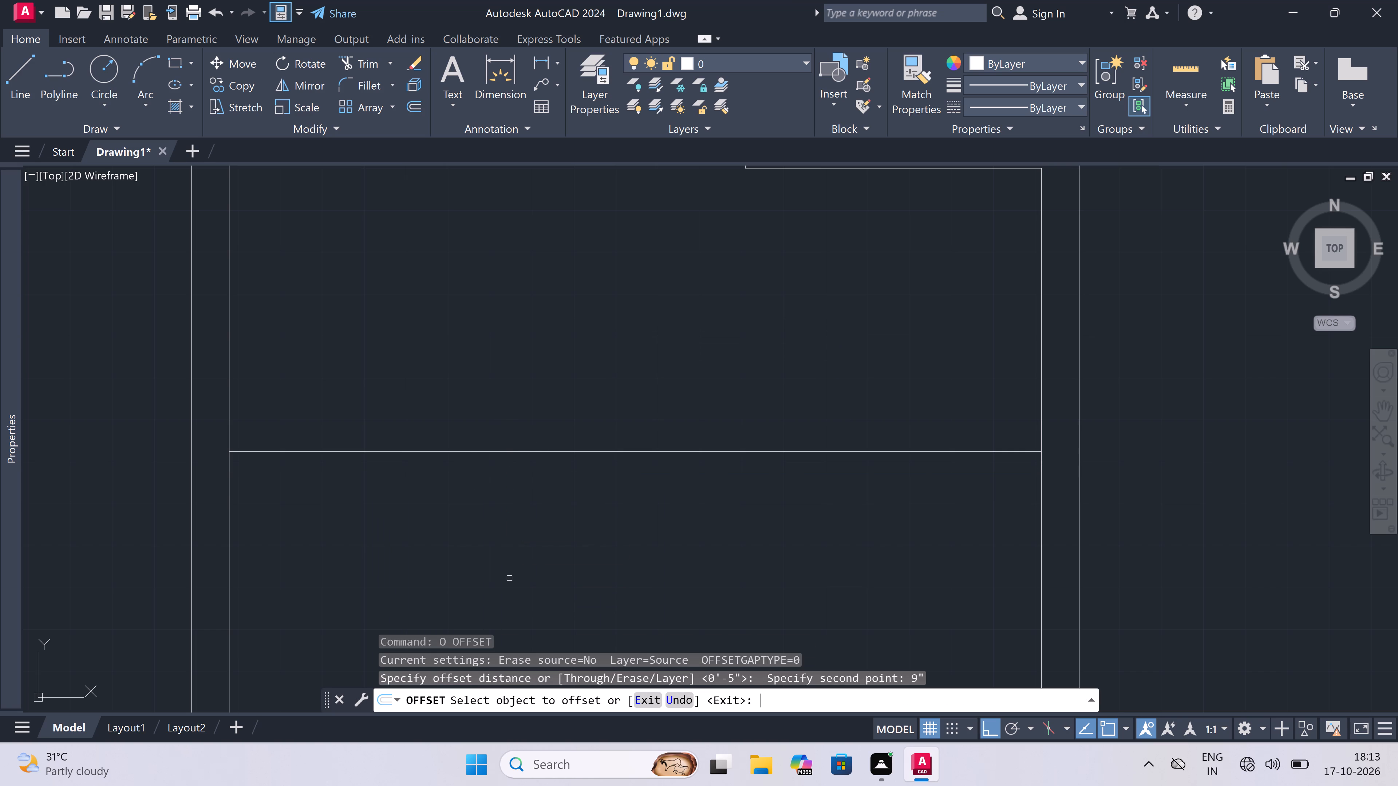
{"action": "left_click_drag", "start_coordinate": [538, 453], "coordinate": [549, 533]}
{"action": "left_click", "coordinate": [554, 569]}
{"action": "key", "text": "Escape"}
Offset the lower line of the new 9" wall 10' downward to set the third unit's upper room bottom.
{"action": "key", "text": "space"}
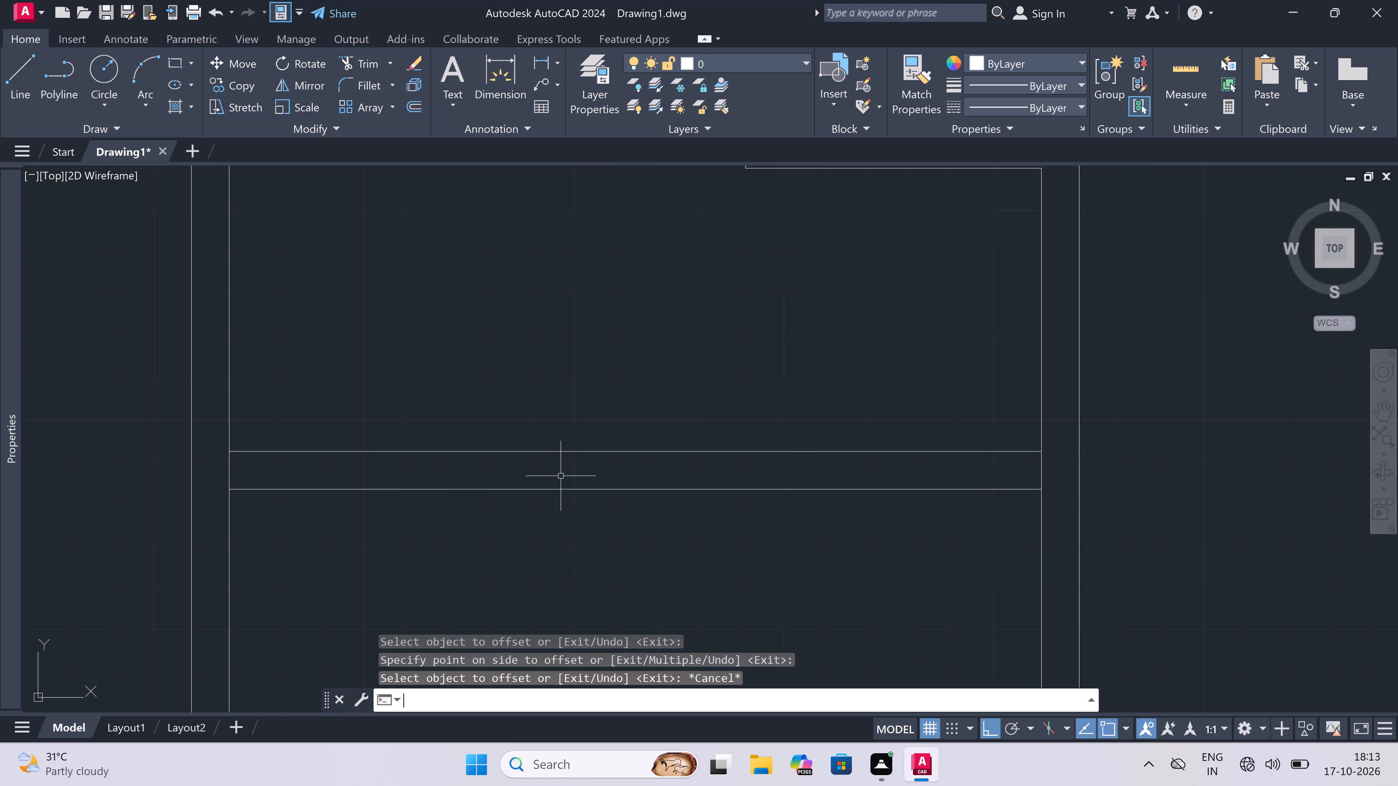
{"action": "left_click", "coordinate": [558, 488]}
{"action": "scroll", "coordinate": [558, 488], "scroll_direction": "down", "scroll_amount": 2}
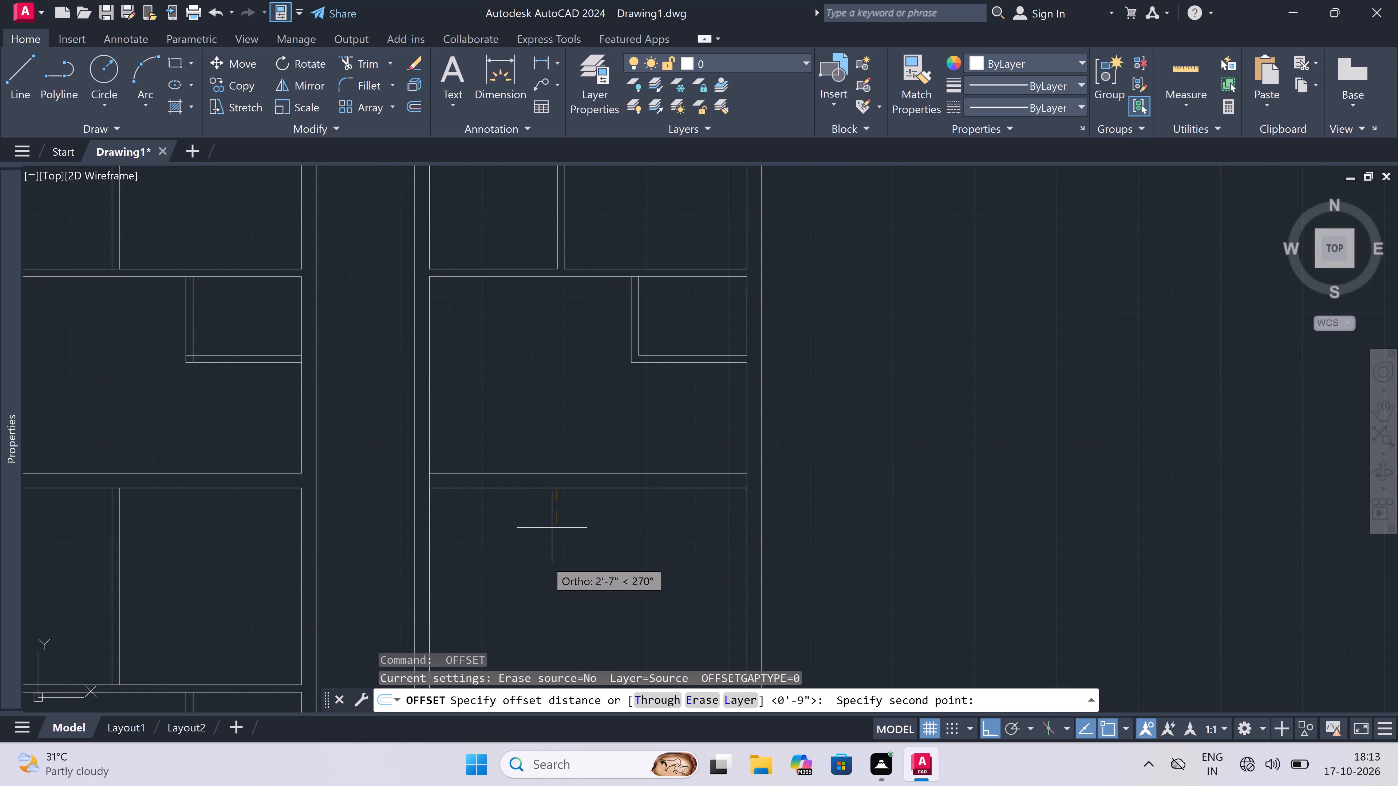
{"action": "type", "text": "10'"}
{"action": "key", "text": "space"}
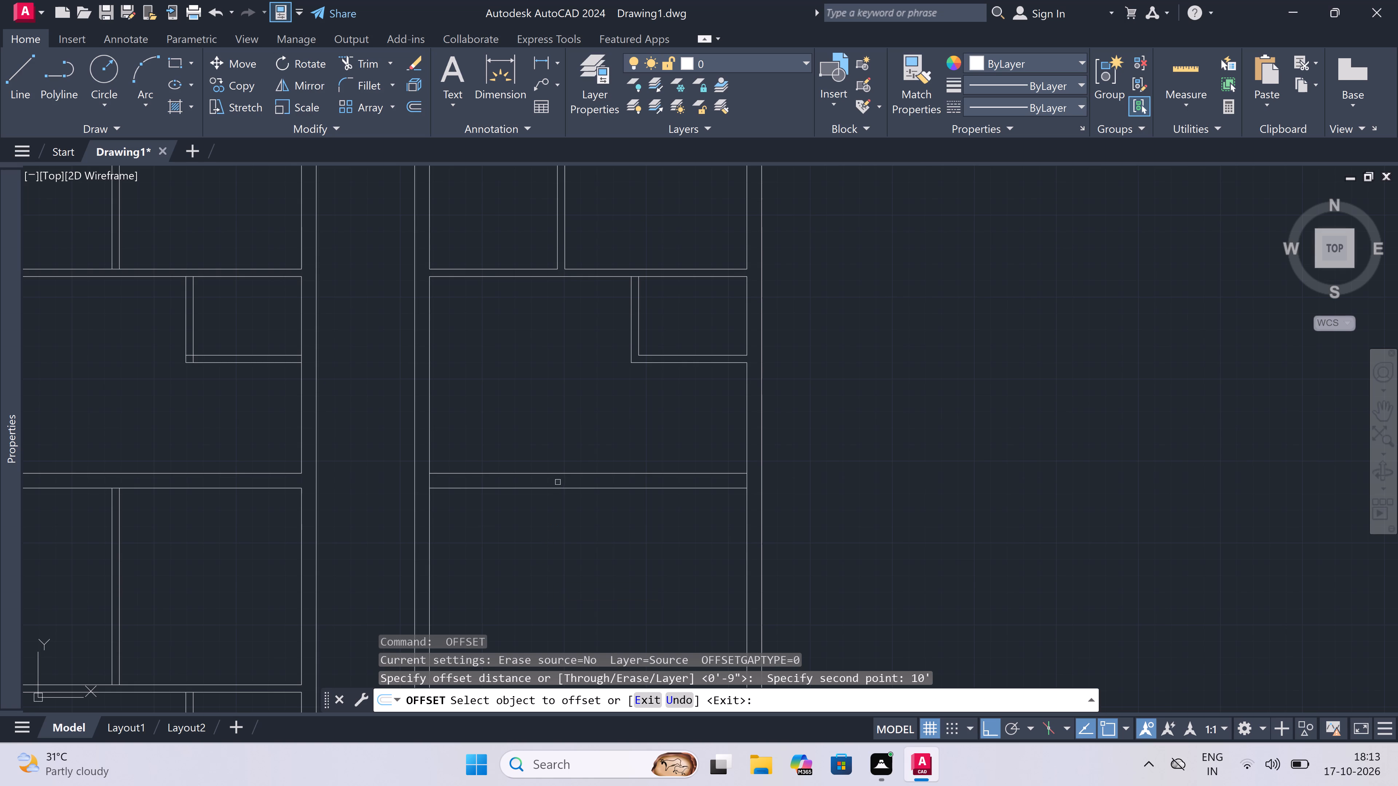
{"action": "left_click_drag", "start_coordinate": [562, 488], "coordinate": [565, 541]}
{"action": "left_click", "coordinate": [564, 559]}
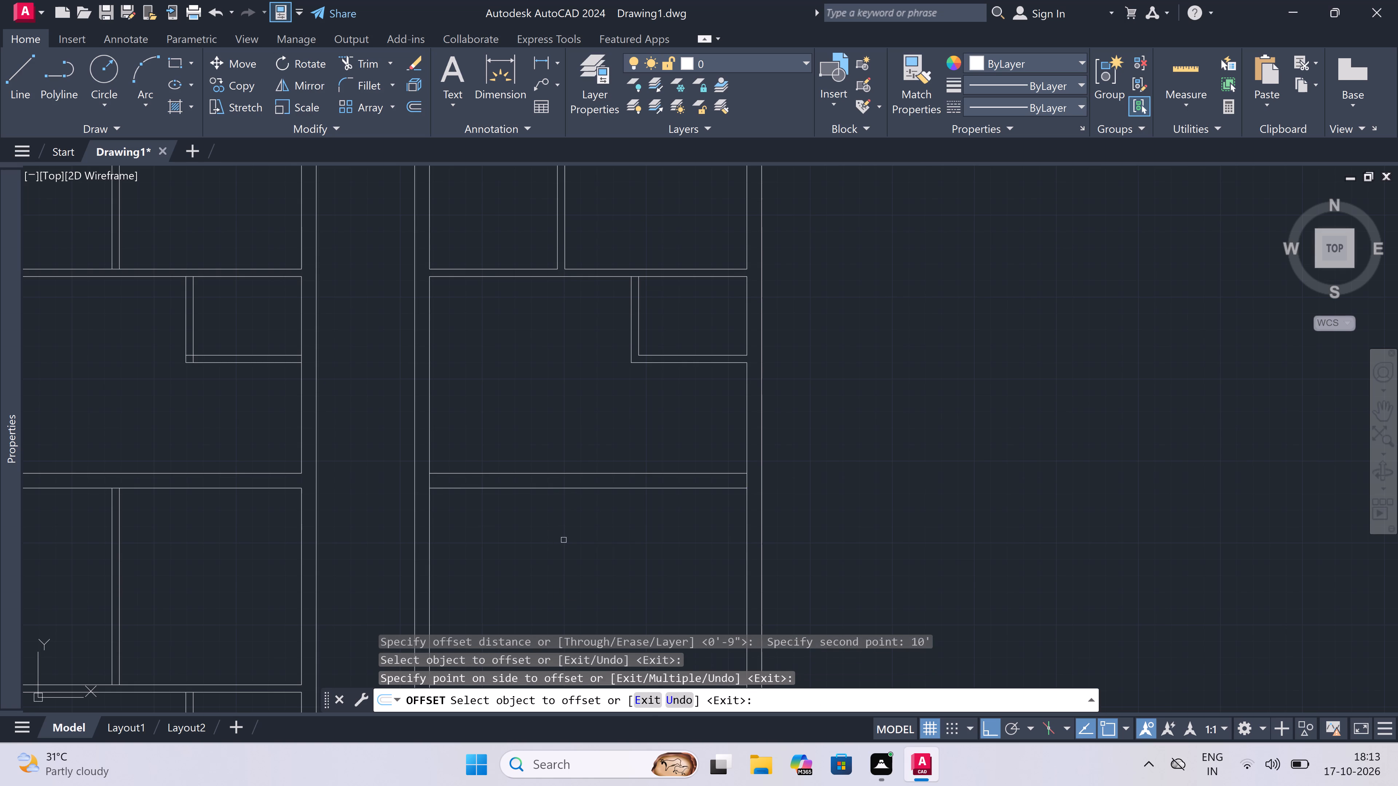
{"action": "scroll", "coordinate": [558, 470], "scroll_direction": "down", "scroll_amount": 6}
{"action": "scroll", "coordinate": [565, 508], "scroll_direction": "up", "scroll_amount": 4}
{"action": "scroll", "coordinate": [565, 500], "scroll_direction": "down", "scroll_amount": 1}
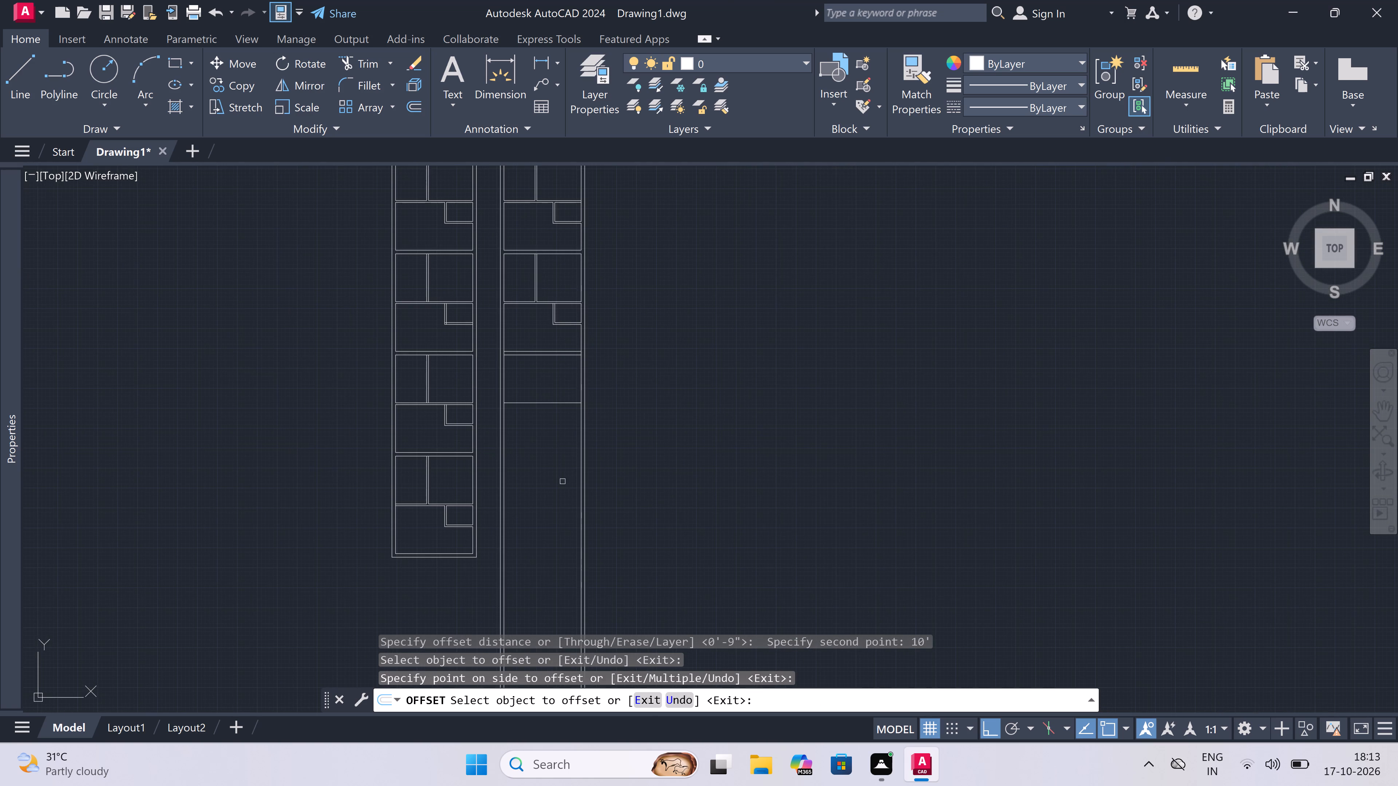
{"action": "scroll", "coordinate": [544, 392], "scroll_direction": "up", "scroll_amount": 2}
{"action": "key", "text": "Escape"}
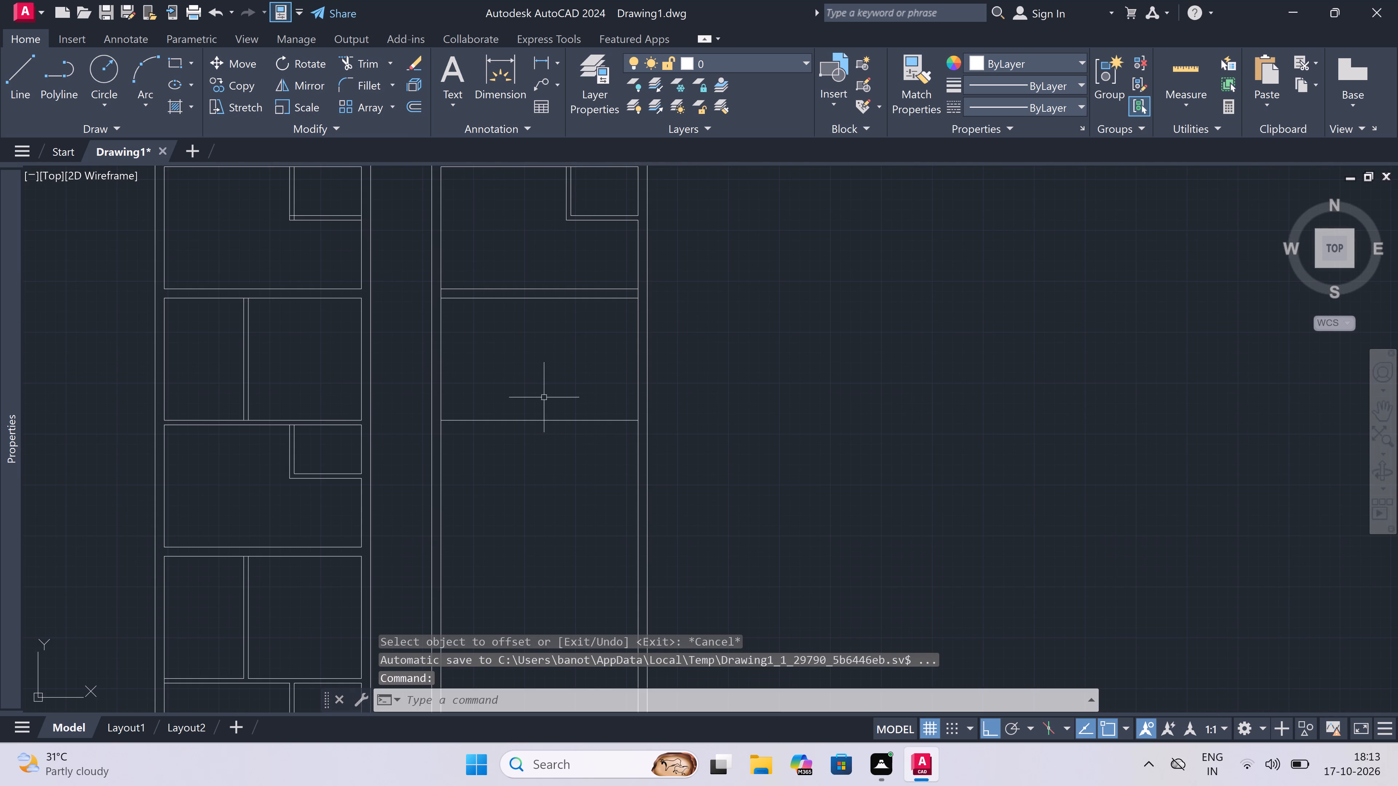
Offset the third unit's upper room bottom line 4.5" downward to form the partition.
{"action": "key", "text": "space"}
{"action": "left_click_drag", "start_coordinate": [528, 422], "coordinate": [528, 429]}
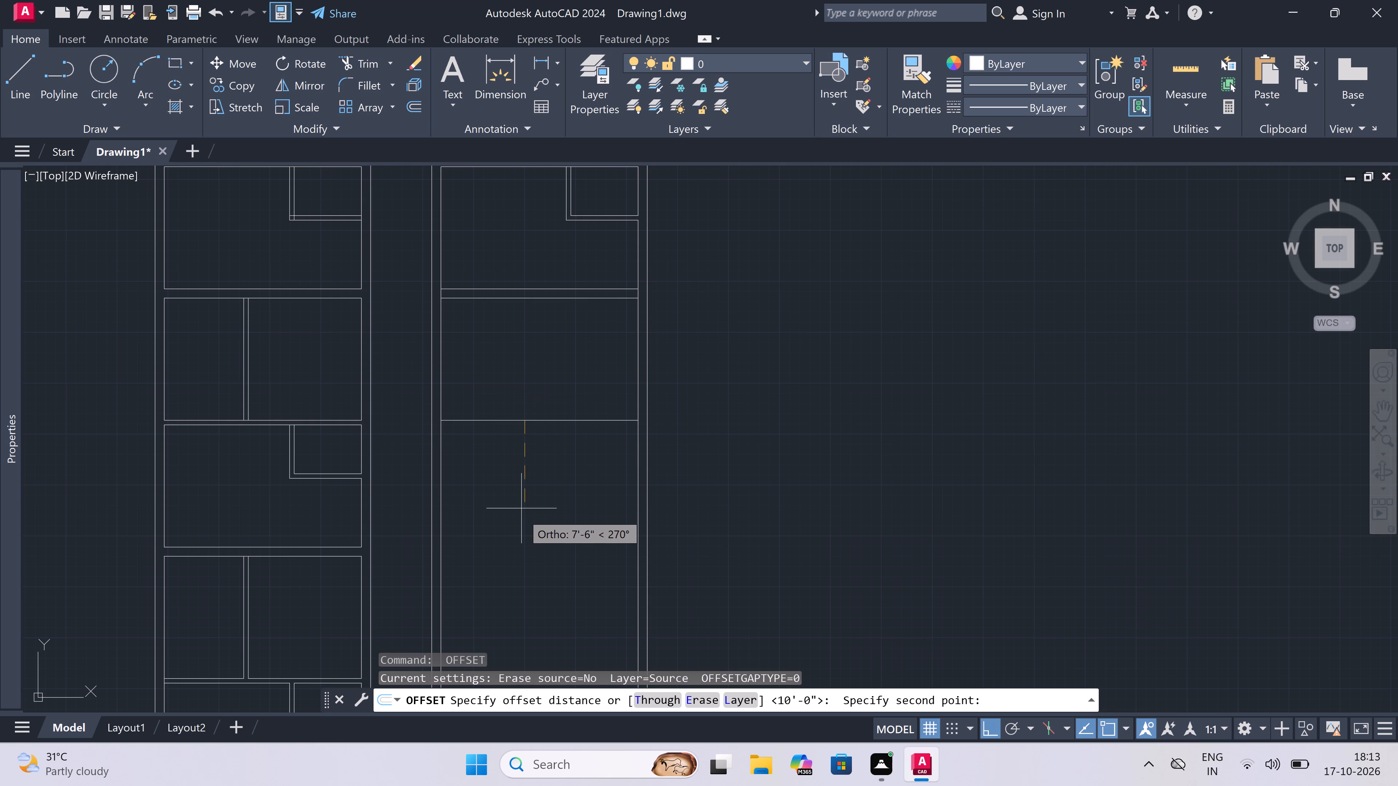
{"action": "type", "text": "4.5\""}
{"action": "key", "text": "space"}
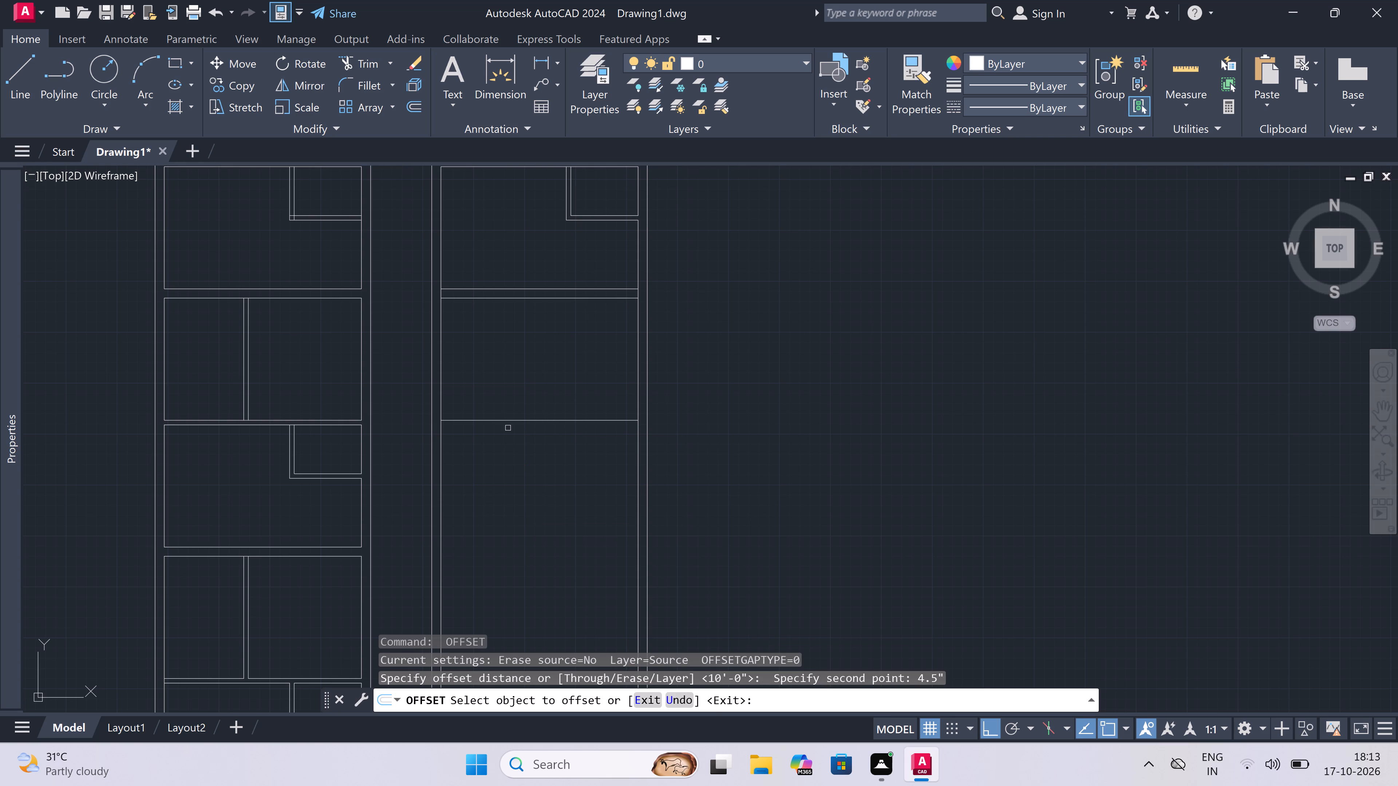
{"action": "left_click_drag", "start_coordinate": [505, 419], "coordinate": [508, 455]}
{"action": "left_click", "coordinate": [507, 480]}
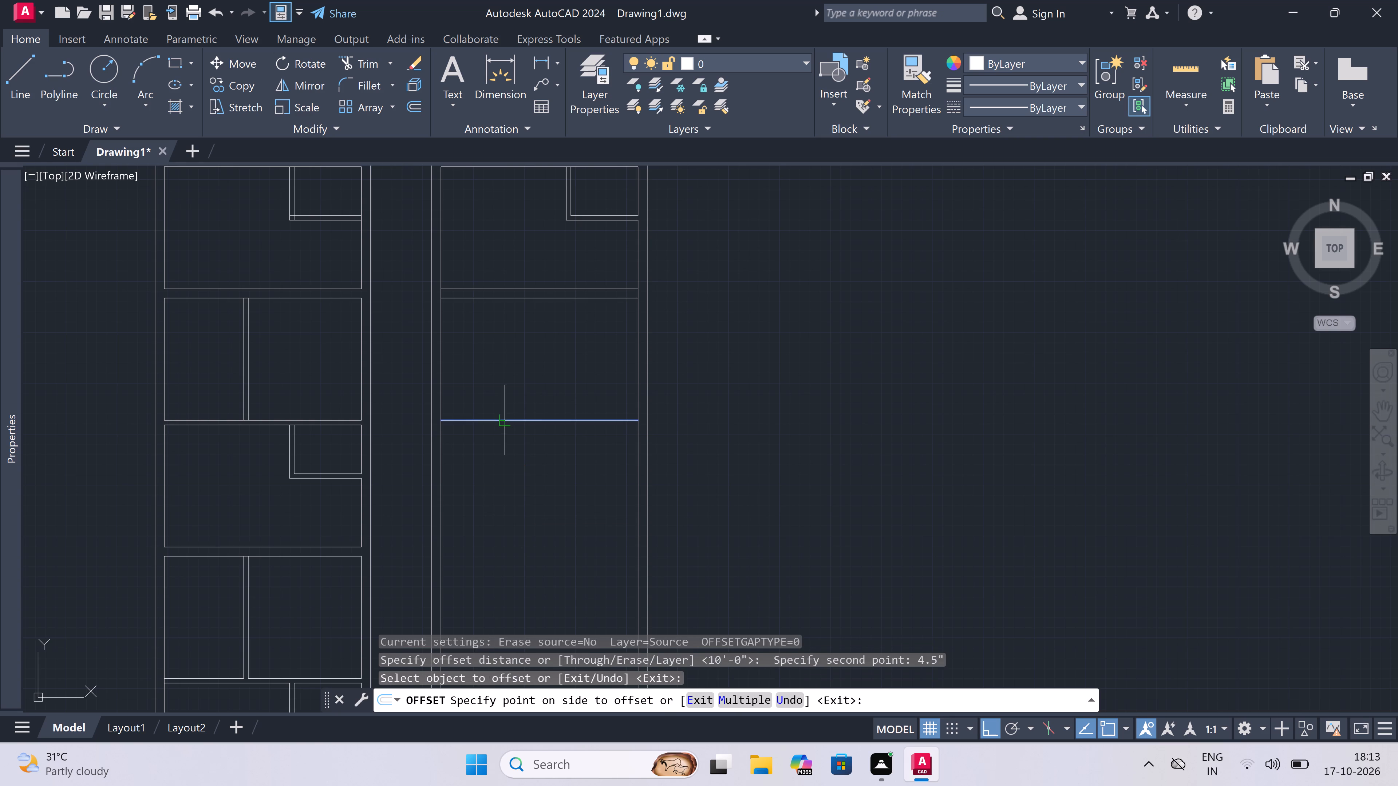
{"action": "key", "text": "Escape"}
Trim both inner side-wall lines between the two lines of the 9" wall above the second block's third unit.
{"action": "key", "text": "space"}
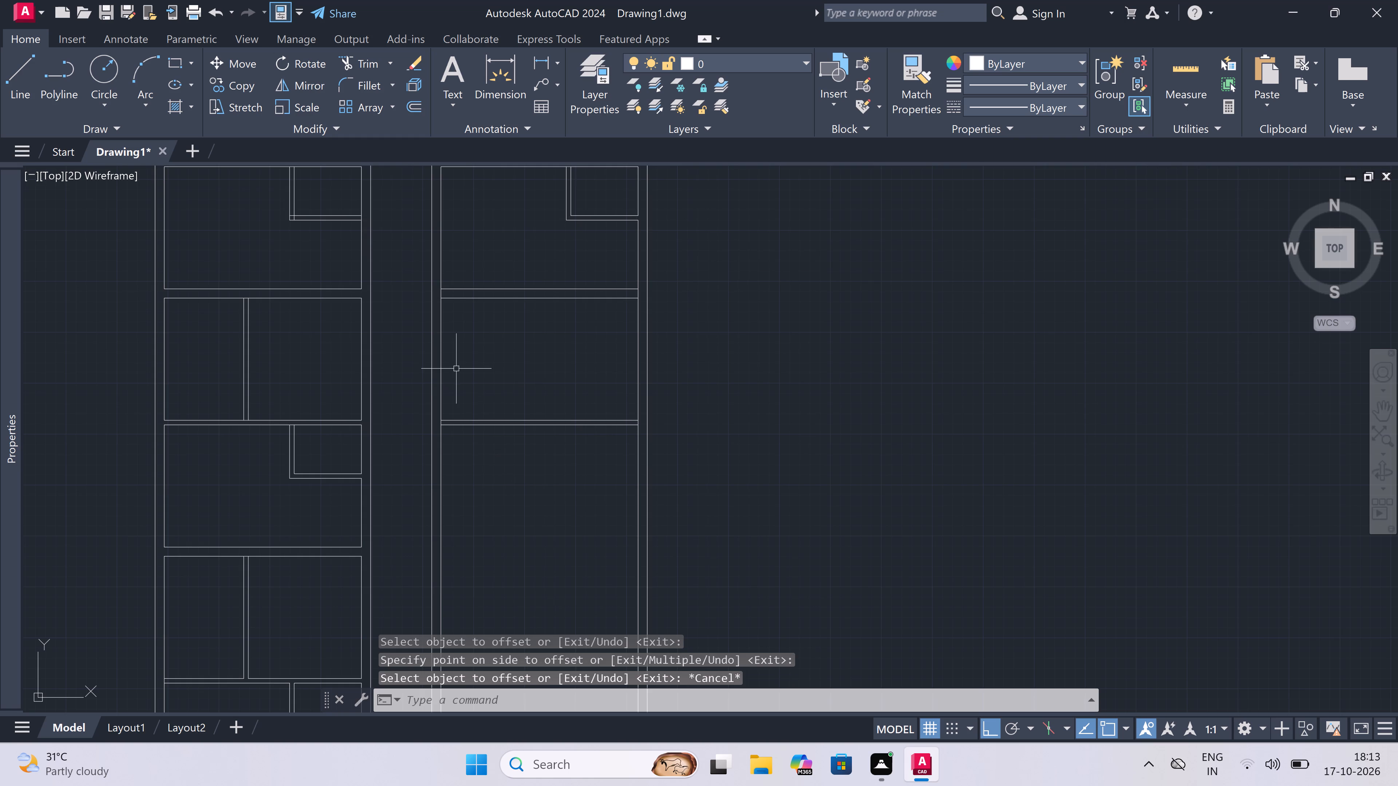
{"action": "scroll", "coordinate": [448, 365], "scroll_direction": "up", "scroll_amount": 1}
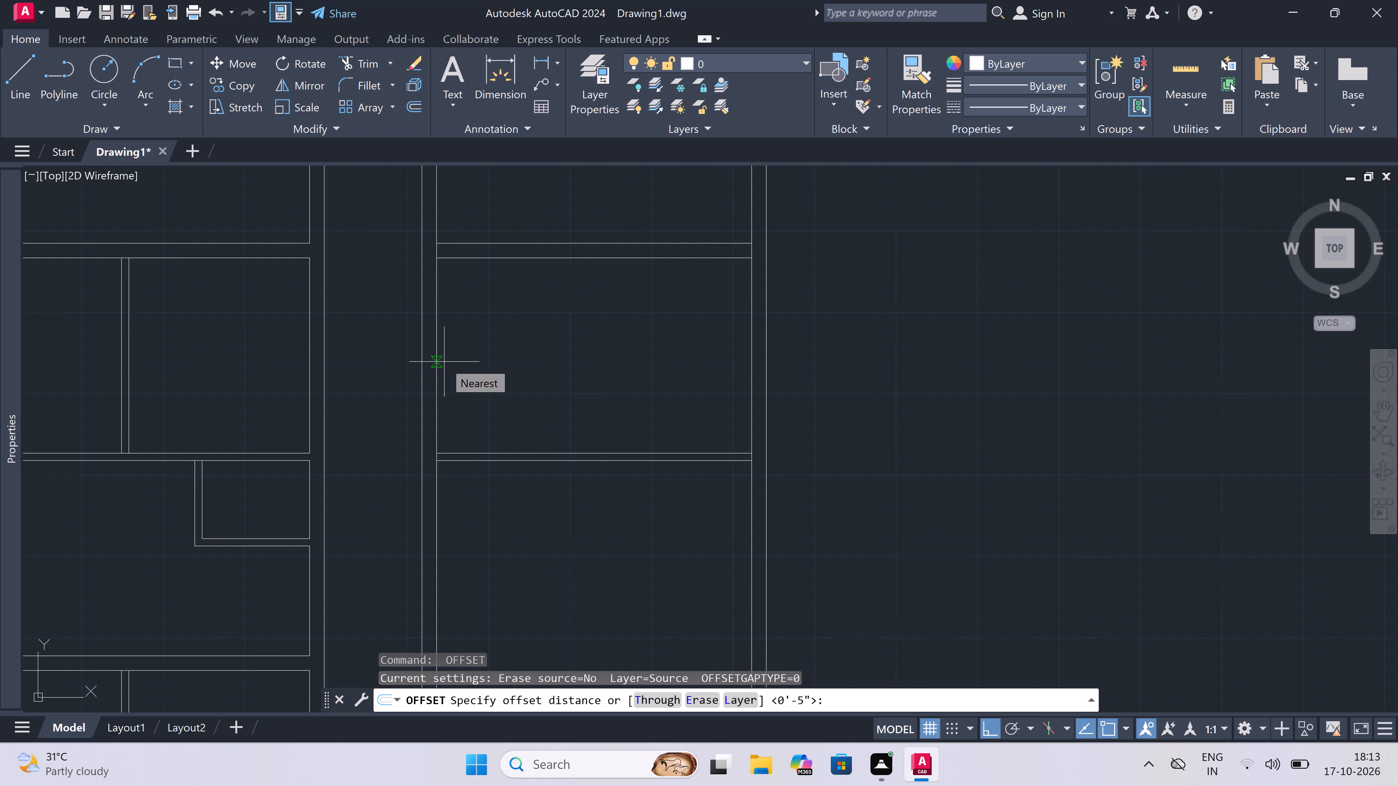
{"action": "key", "text": "Escape"}
{"action": "key", "text": "t"}
{"action": "type", "text": "r"}
{"action": "key", "text": "space"}
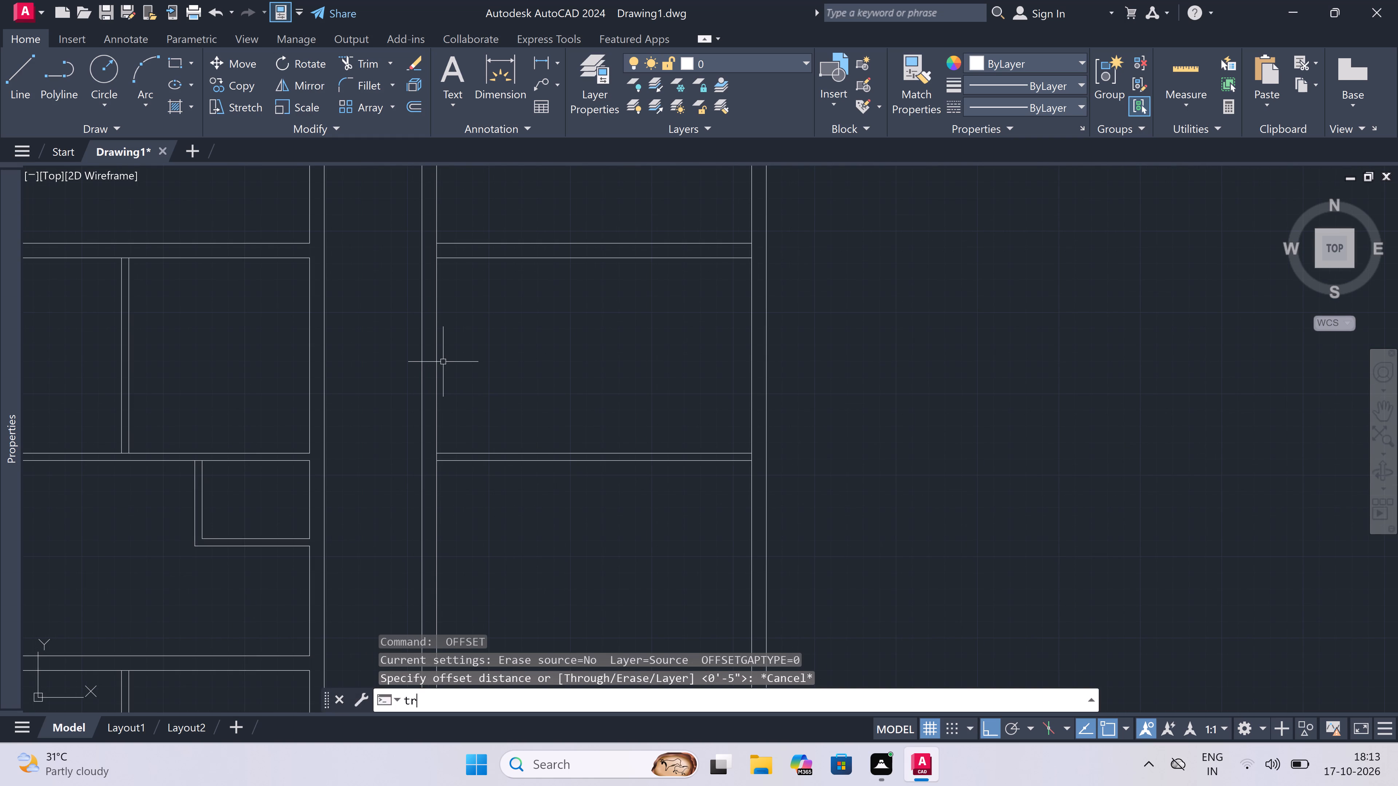
{"action": "scroll", "coordinate": [440, 257], "scroll_direction": "up", "scroll_amount": 1}
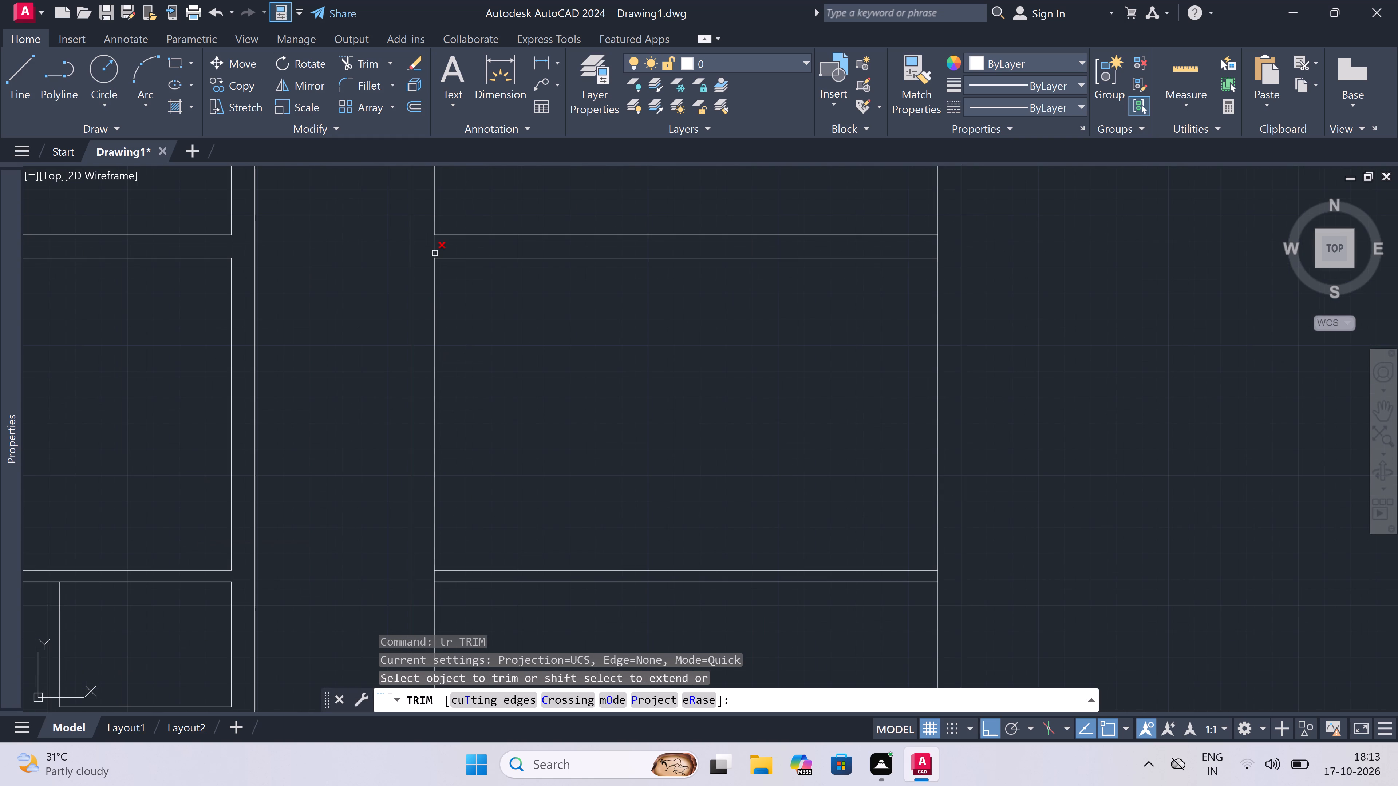
{"action": "left_click", "coordinate": [435, 251]}
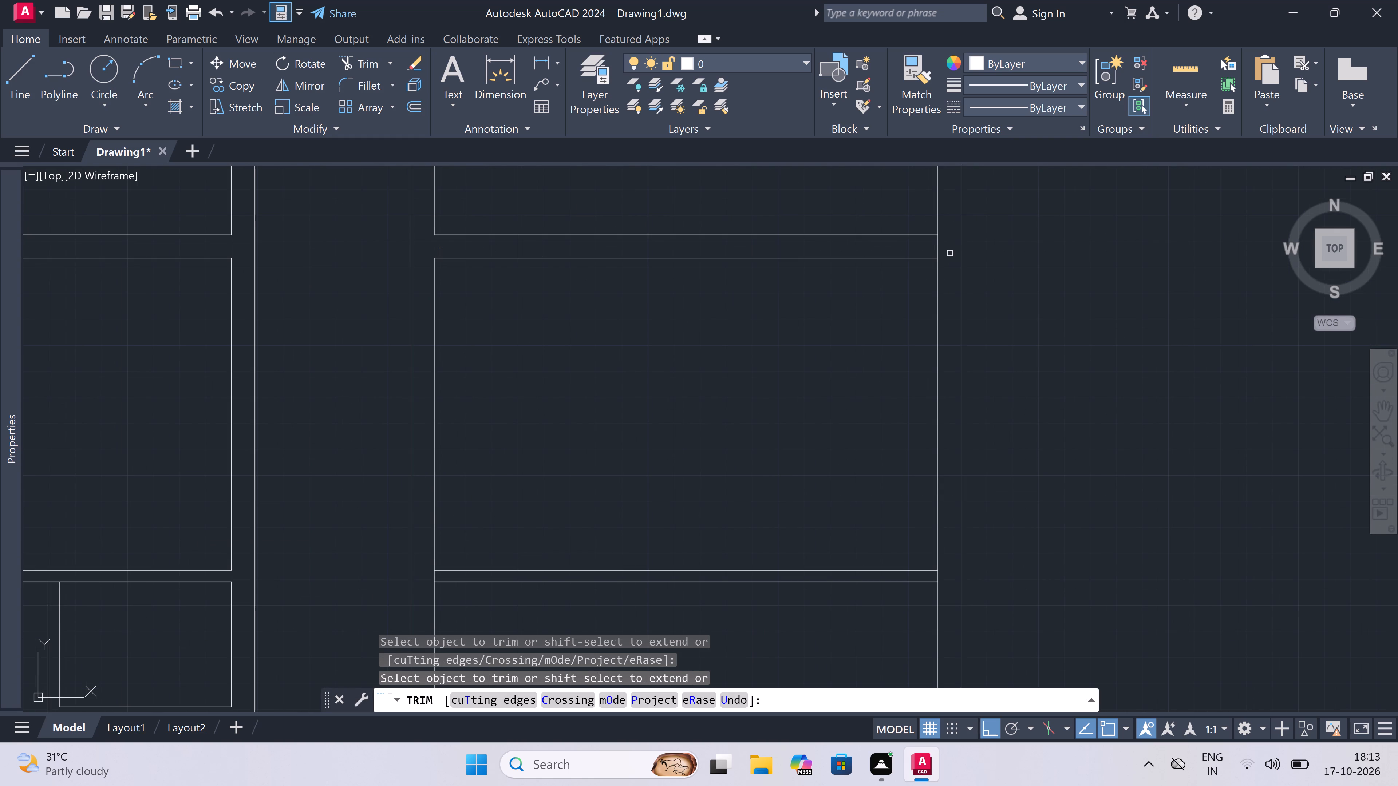
{"action": "left_click", "coordinate": [941, 245]}
{"action": "left_click", "coordinate": [929, 246]}
{"action": "scroll", "coordinate": [934, 251], "scroll_direction": "down", "scroll_amount": 1}
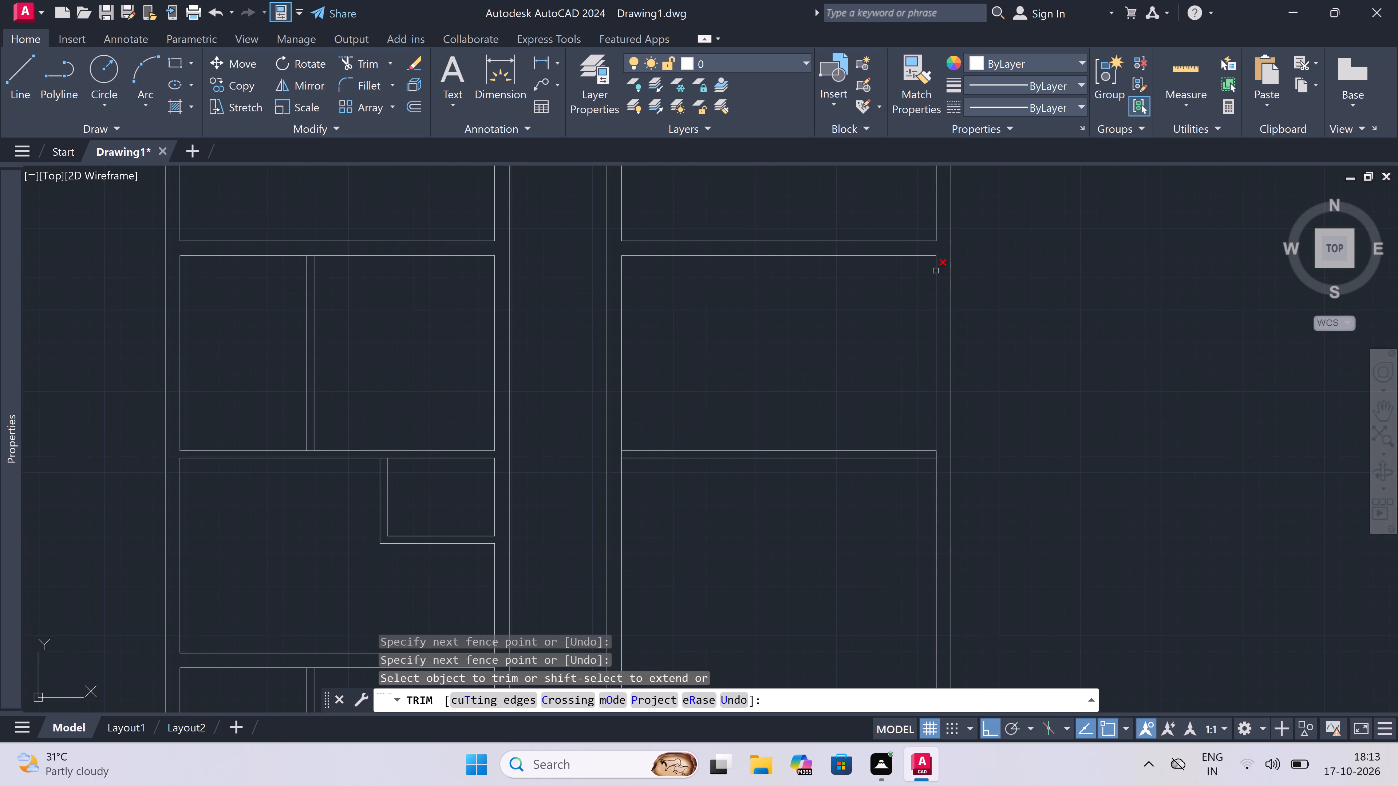
Trim both inner side-wall lines between the two horizontal partition lines of the second block's third unit.
{"action": "scroll", "coordinate": [938, 457], "scroll_direction": "up", "scroll_amount": 1}
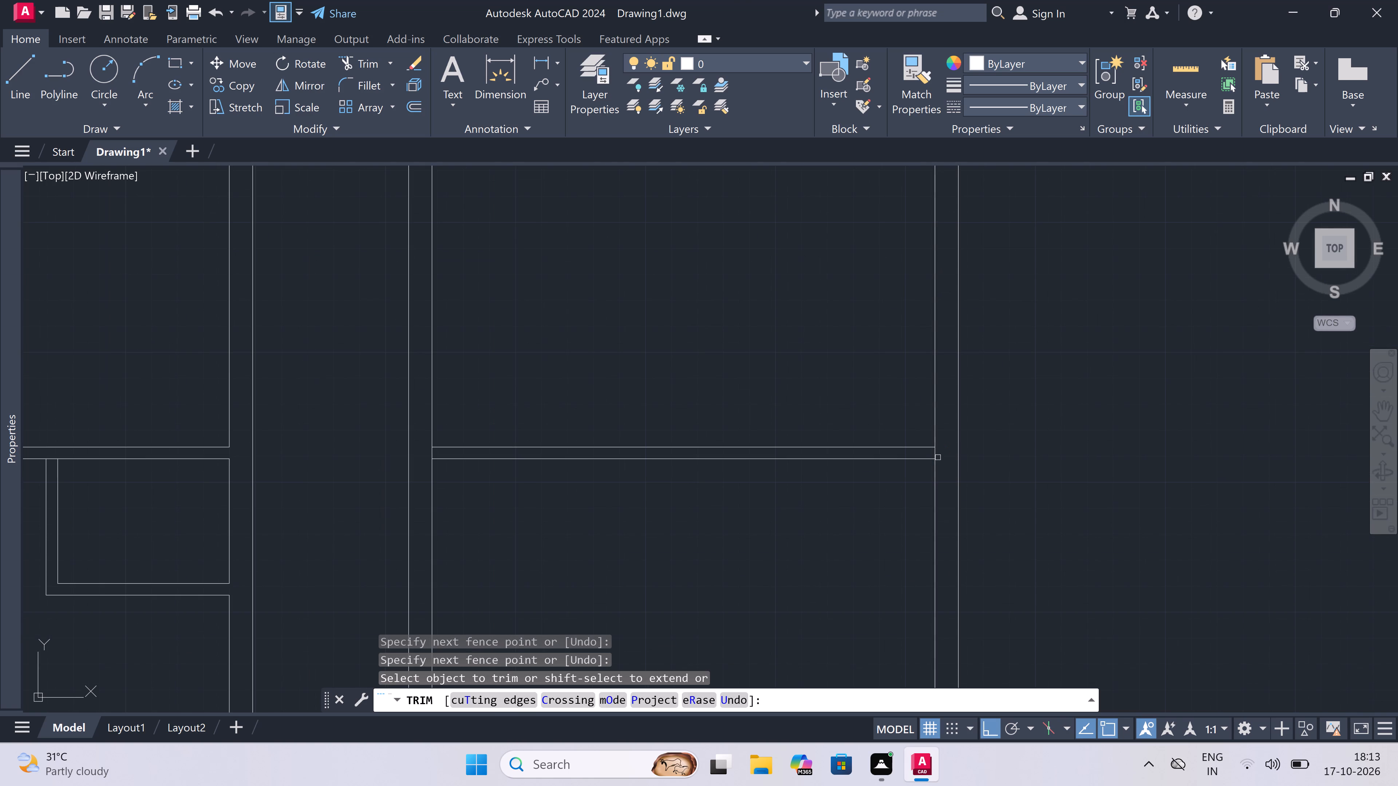
{"action": "left_click", "coordinate": [938, 454]}
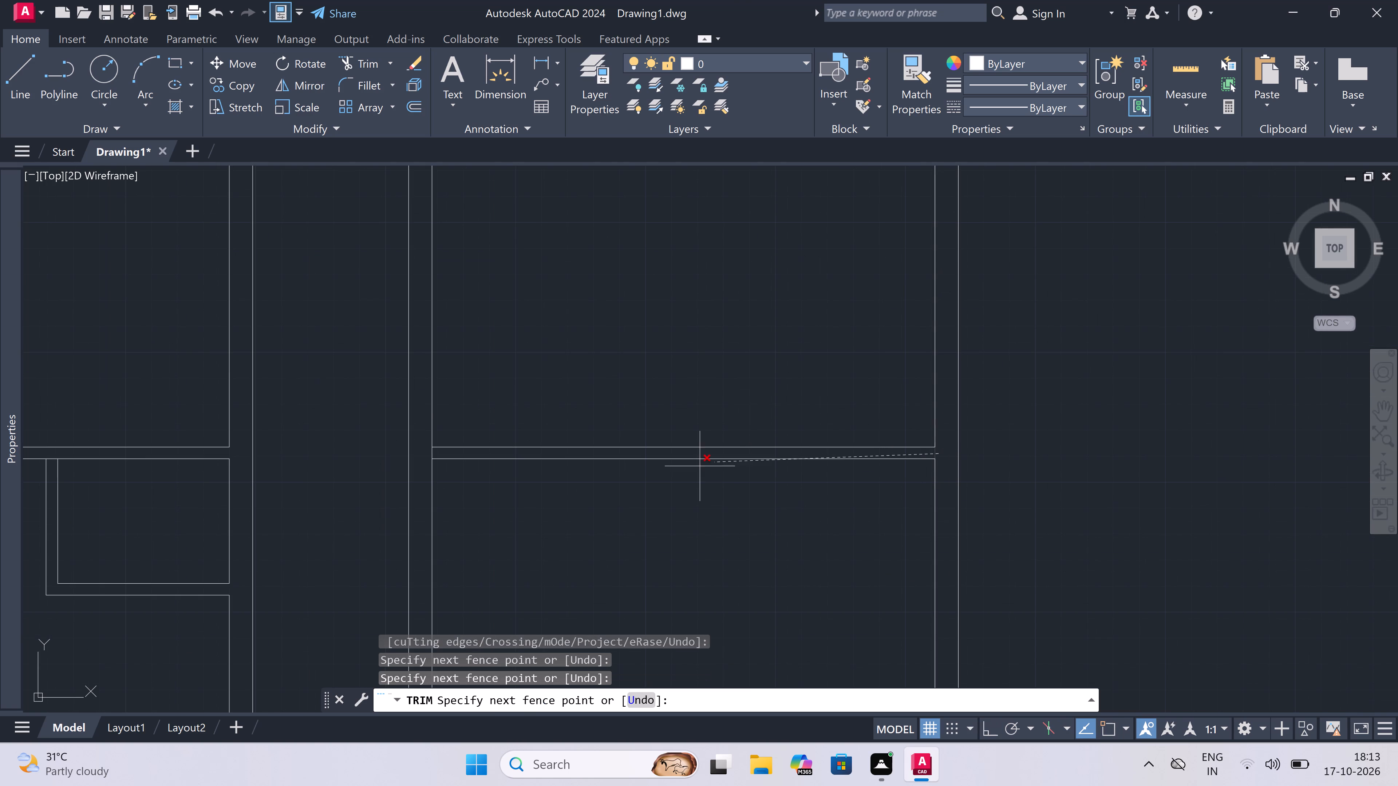
{"action": "double_click", "coordinate": [417, 455]}
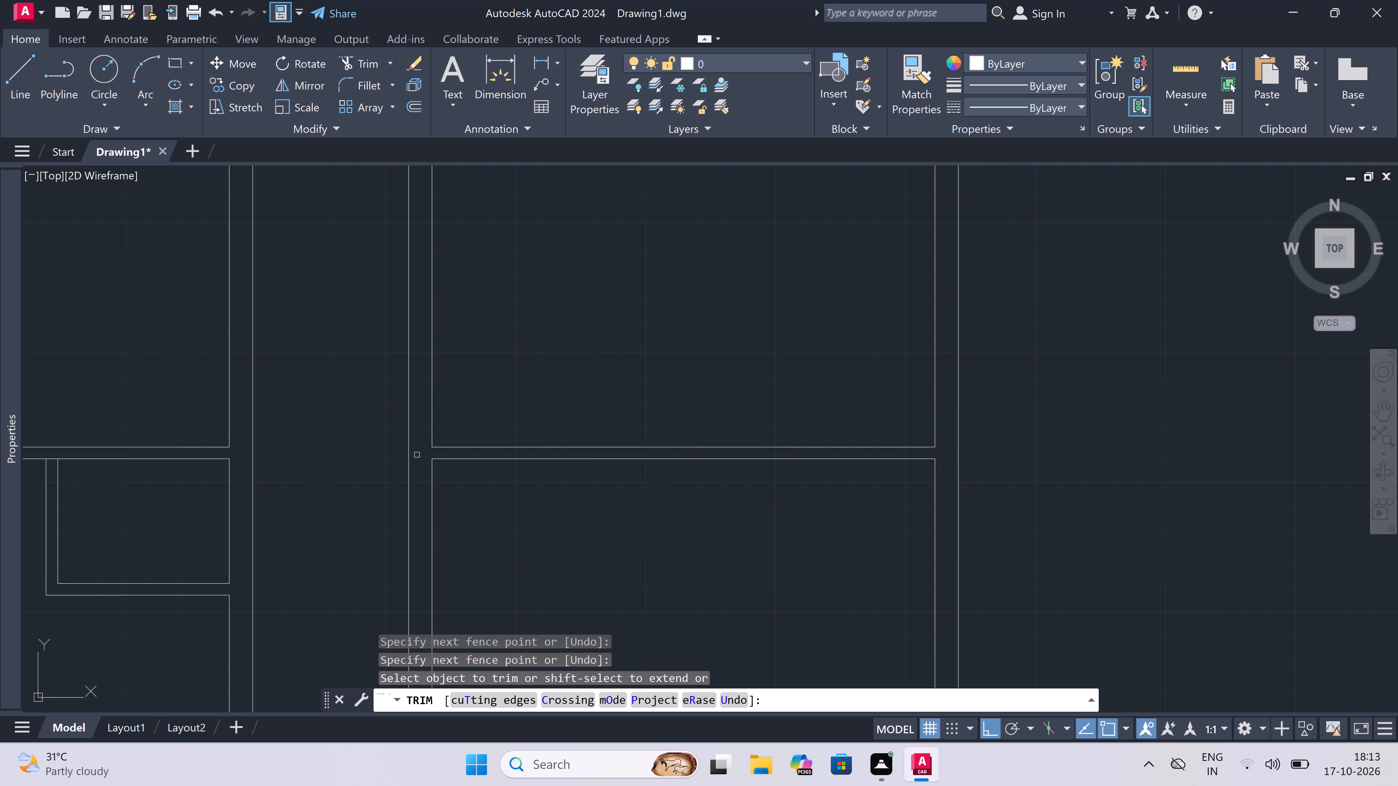
{"action": "key", "text": "Escape"}
Offset the left inner wall line of the third unit's upper room 6'6" to the right.
{"action": "scroll", "coordinate": [417, 455], "scroll_direction": "down", "scroll_amount": 3}
{"action": "scroll", "coordinate": [443, 414], "scroll_direction": "up", "scroll_amount": 2}
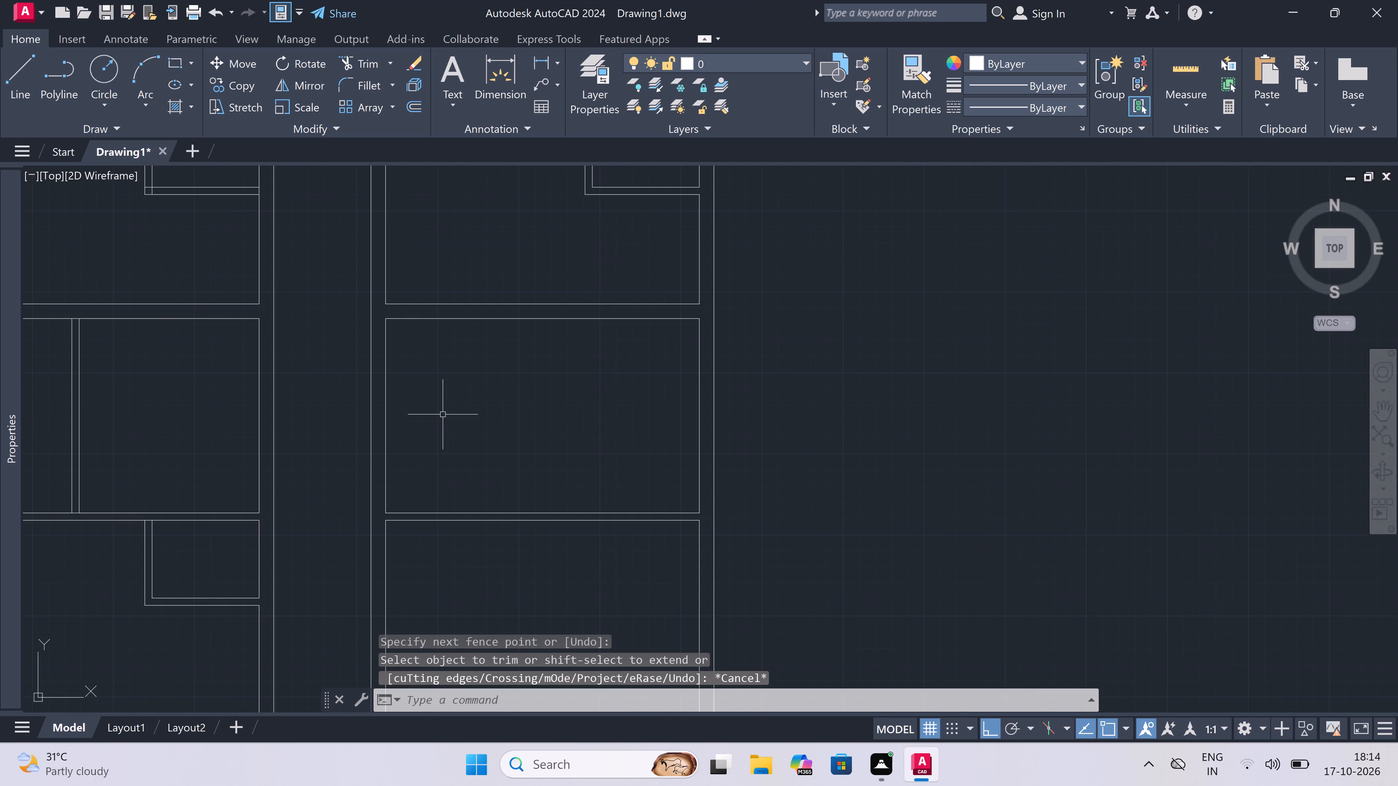
{"action": "type", "text": "o"}
{"action": "key", "text": "space"}
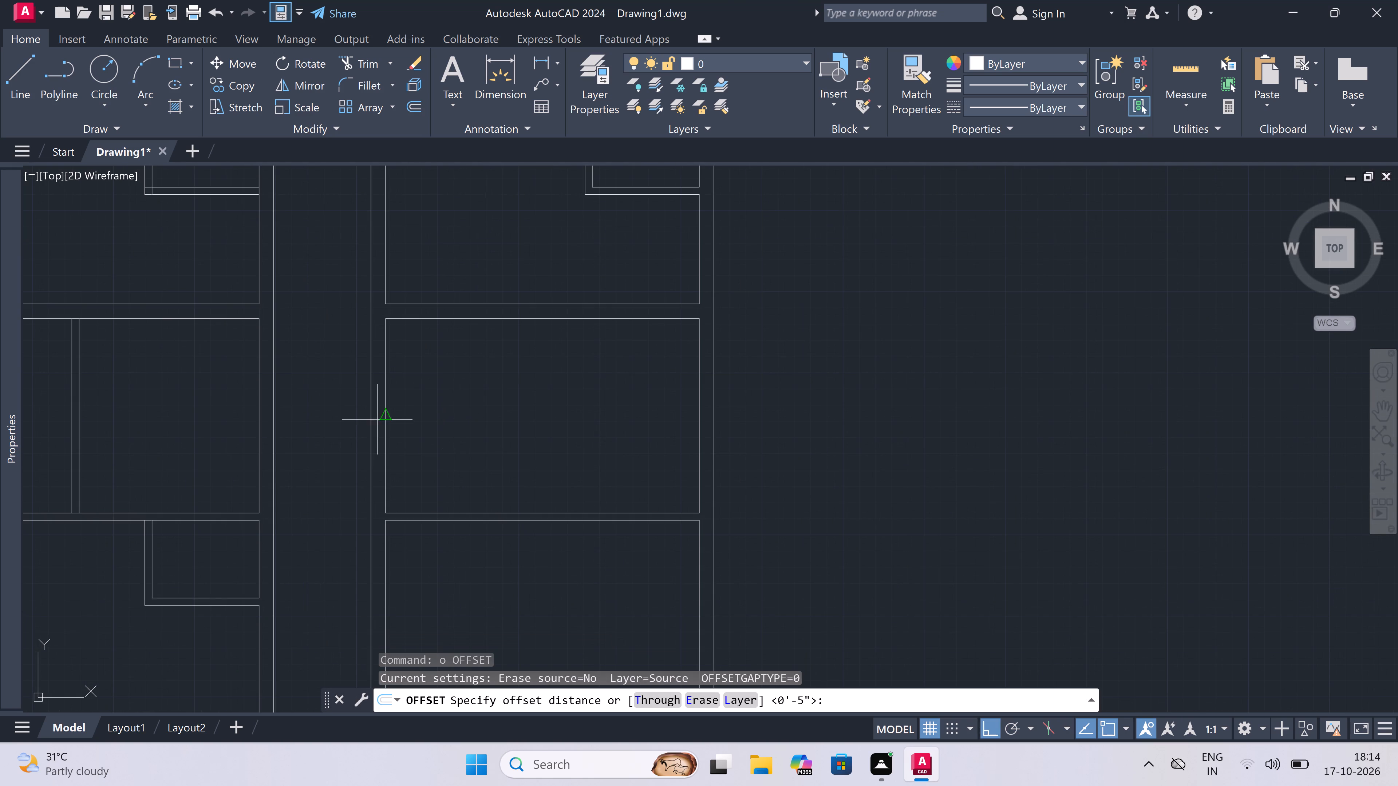
{"action": "left_click", "coordinate": [387, 418]}
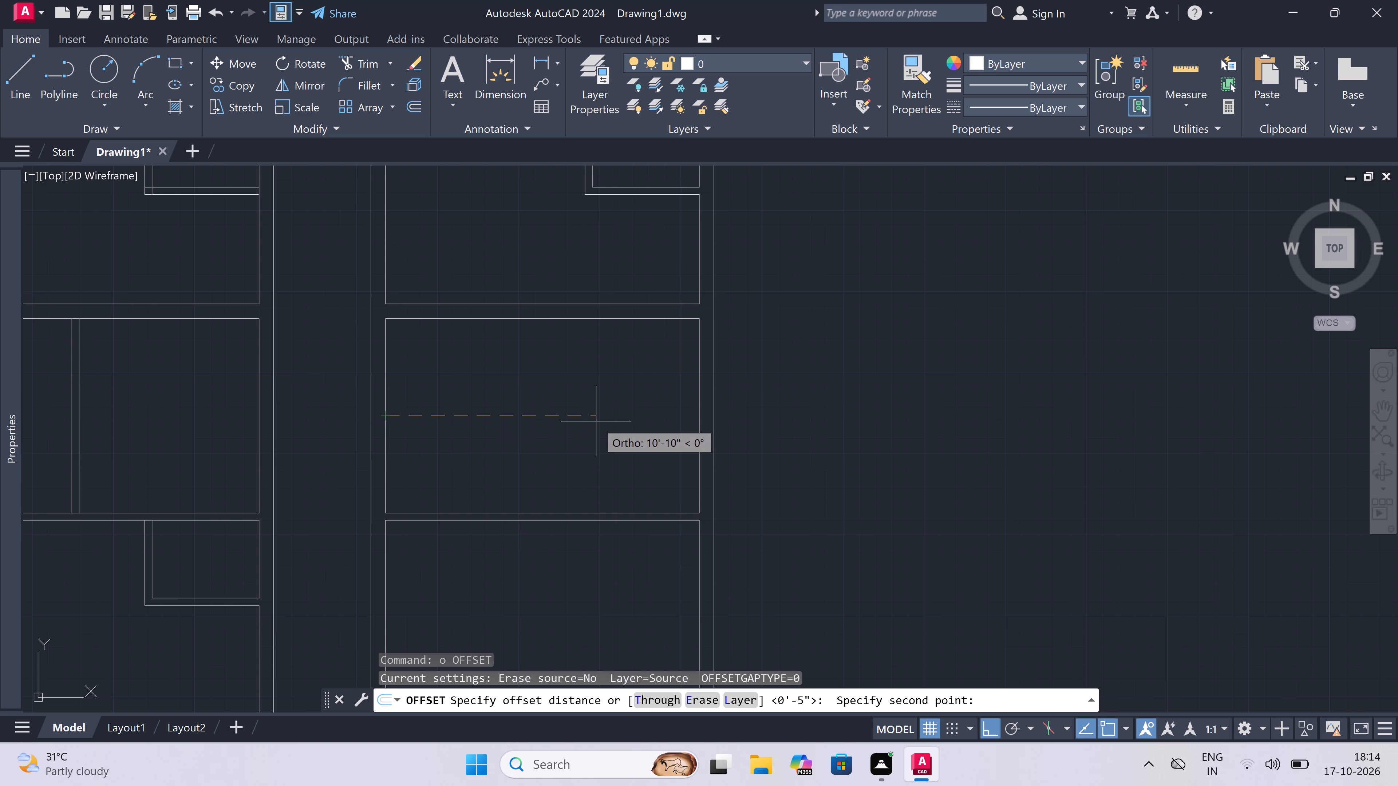
{"action": "type", "text": "6'6\""}
{"action": "key", "text": "space"}
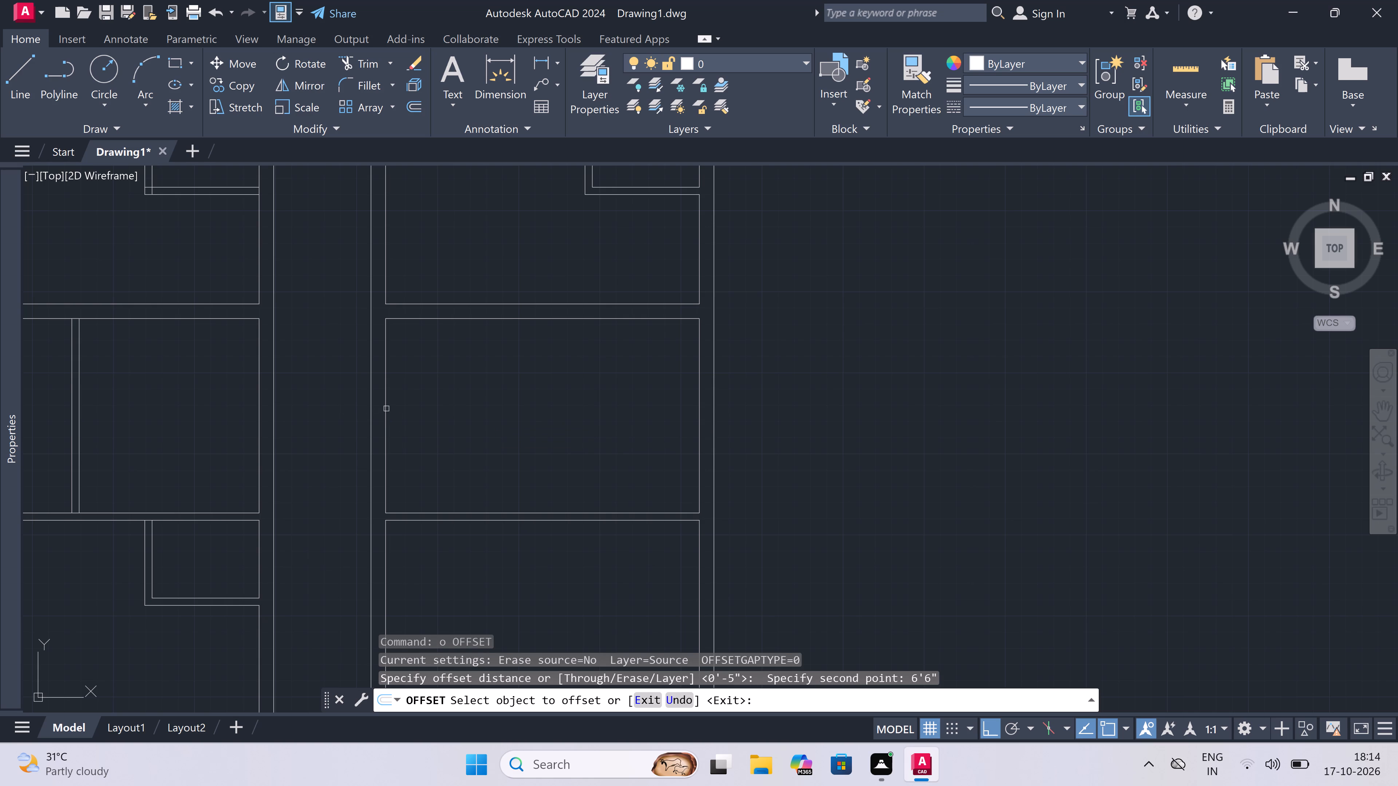
{"action": "left_click_drag", "start_coordinate": [386, 407], "coordinate": [418, 406]}
{"action": "left_click", "coordinate": [564, 409]}
{"action": "key", "text": "Escape"}
Offset the new vertical line in the third unit's upper room 4.5" to the right to form the partition.
{"action": "key", "text": "space"}
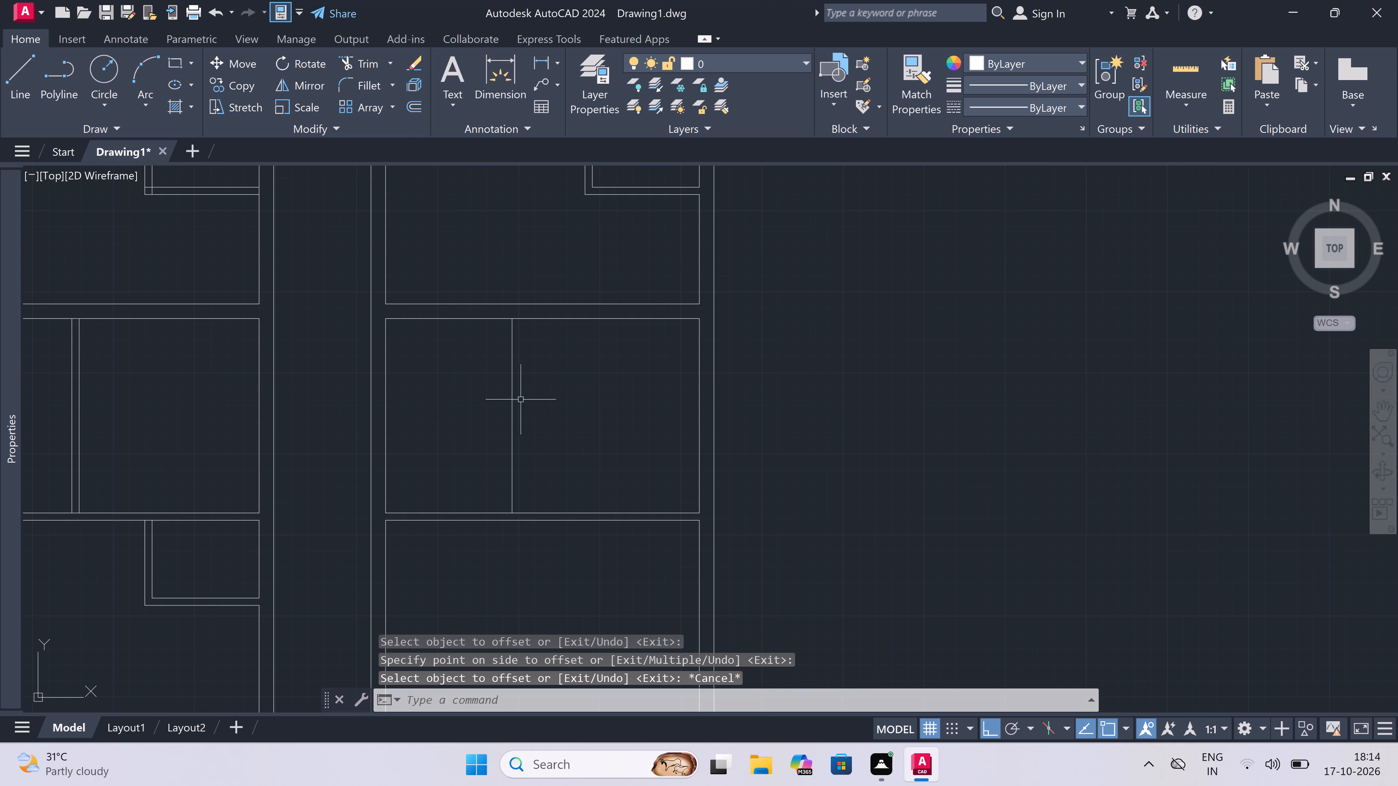
{"action": "left_click_drag", "start_coordinate": [514, 397], "coordinate": [527, 399]}
{"action": "type", "text": "4.5\""}
{"action": "key", "text": "space"}
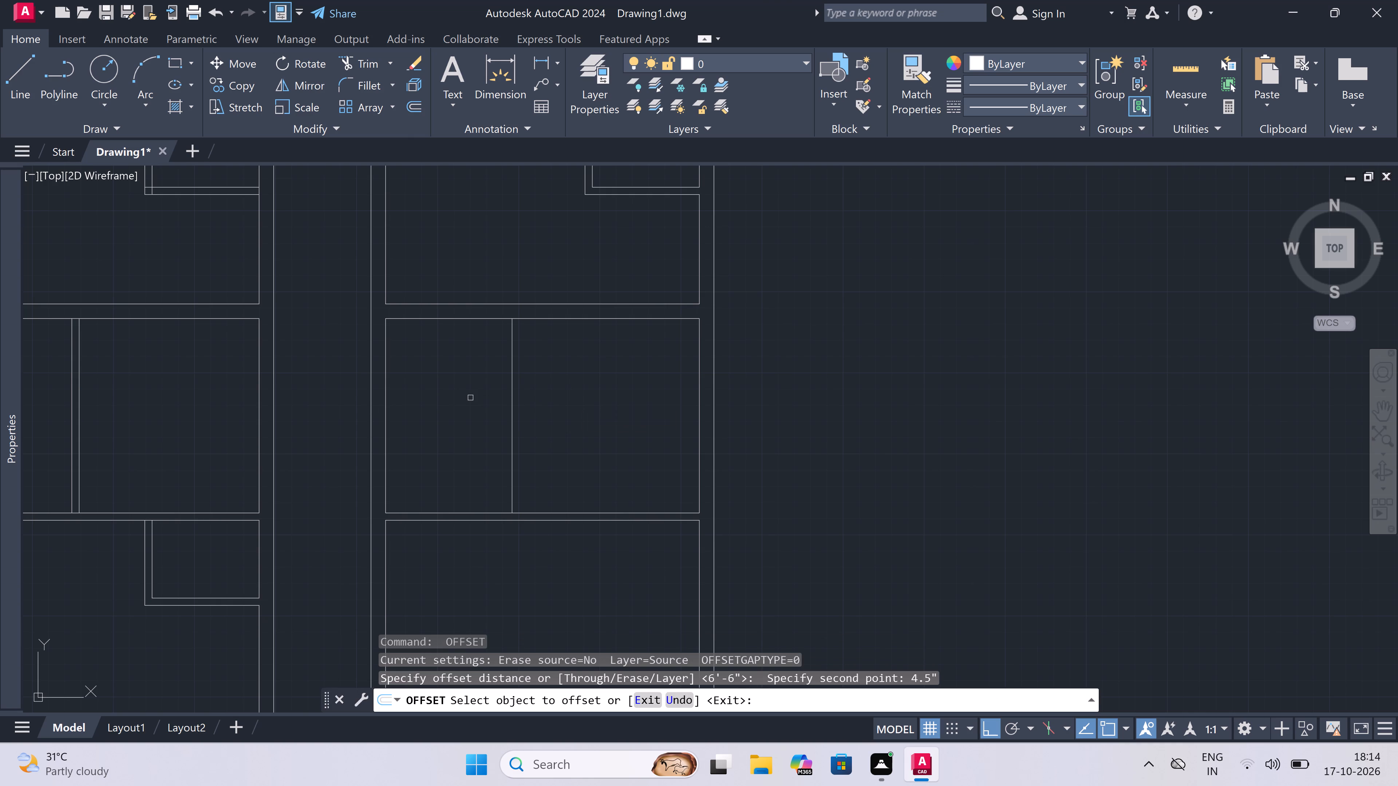
{"action": "left_click_drag", "start_coordinate": [513, 368], "coordinate": [524, 369]}
{"action": "left_click", "coordinate": [556, 381]}
{"action": "key", "text": "Escape"}
Offset the lower horizontal partition line of the second block's third unit 4' downward.
{"action": "scroll", "coordinate": [562, 387], "scroll_direction": "down", "scroll_amount": 3}
{"action": "key", "text": "space"}
{"action": "scroll", "coordinate": [577, 411], "scroll_direction": "up", "scroll_amount": 1}
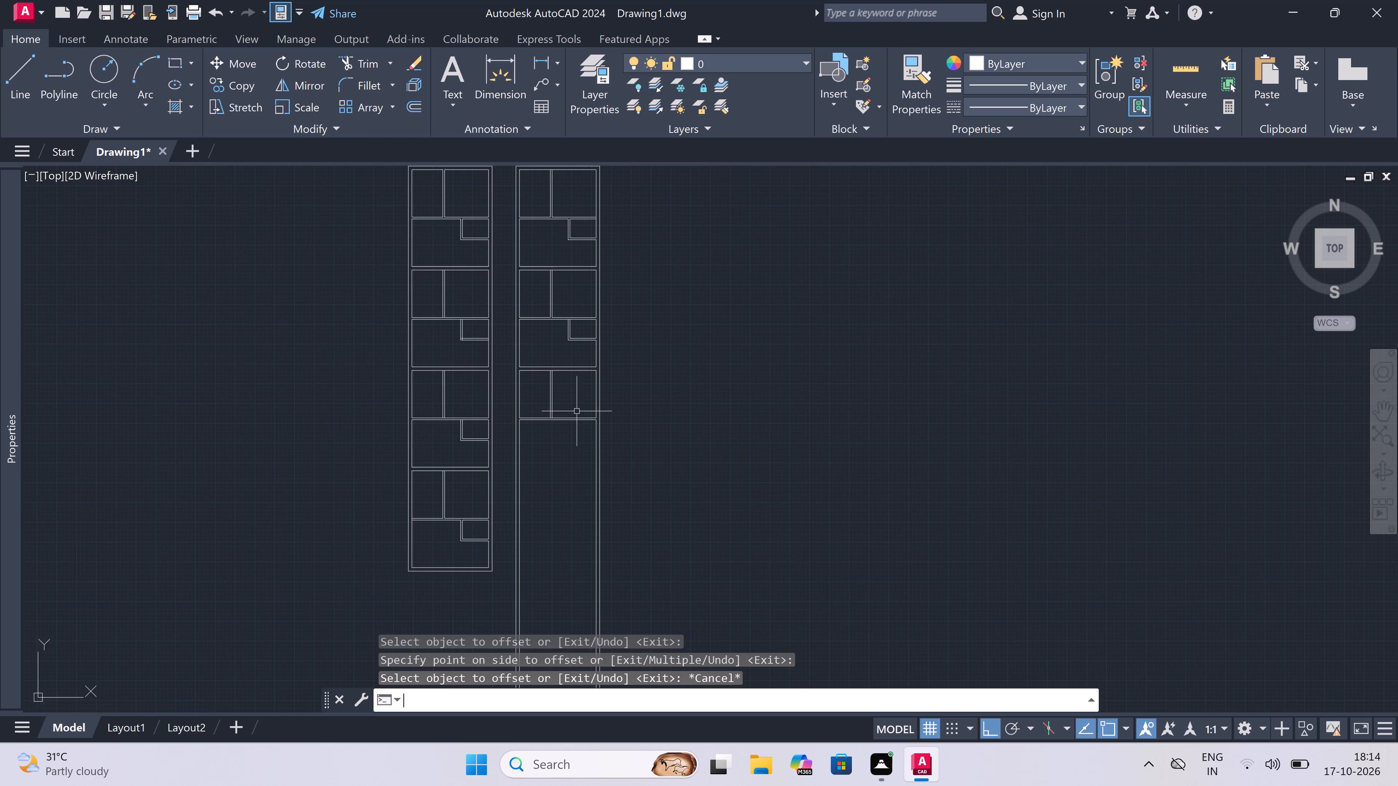
{"action": "scroll", "coordinate": [577, 411], "scroll_direction": "up", "scroll_amount": 1}
{"action": "left_click", "coordinate": [570, 440]}
{"action": "scroll", "coordinate": [569, 479], "scroll_direction": "up", "scroll_amount": 3}
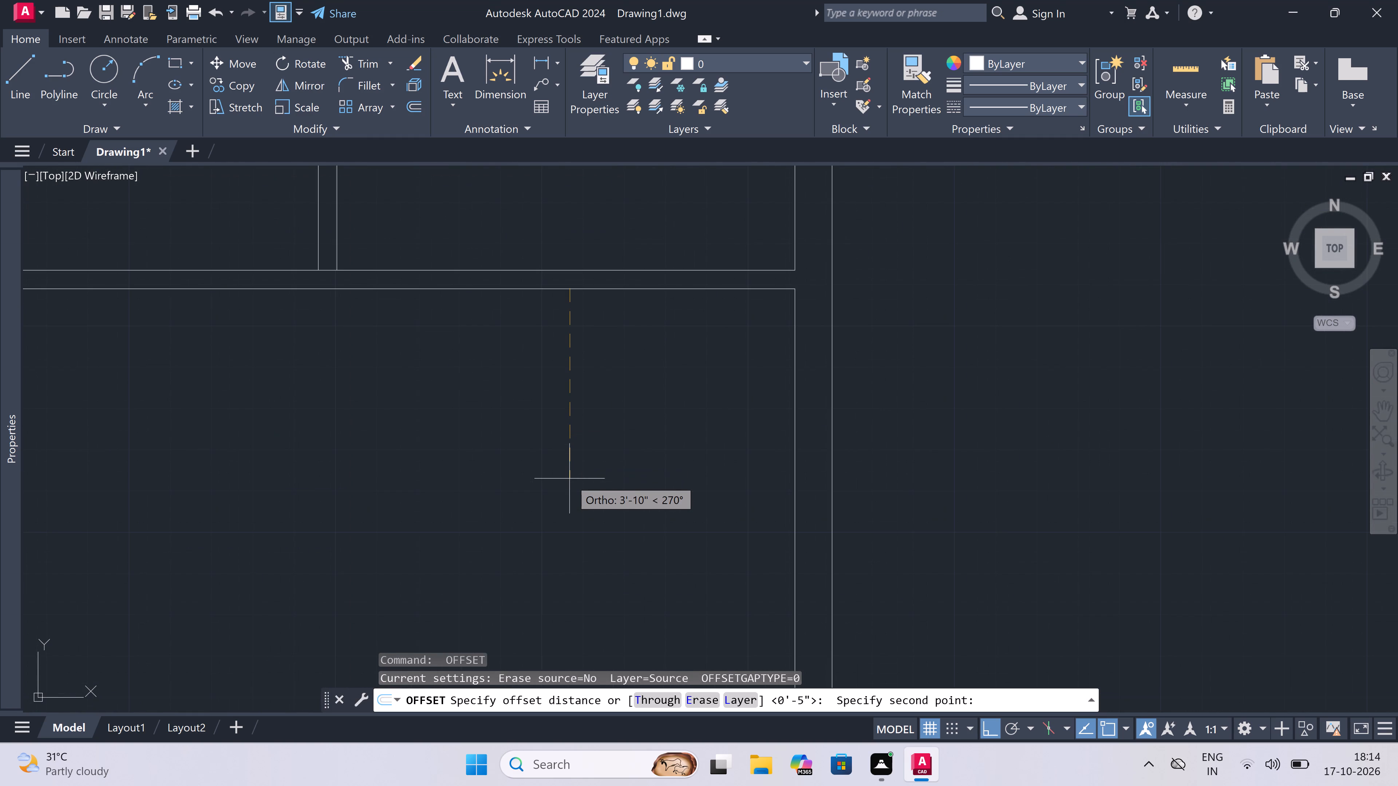
{"action": "type", "text": "4'"}
{"action": "key", "text": "space"}
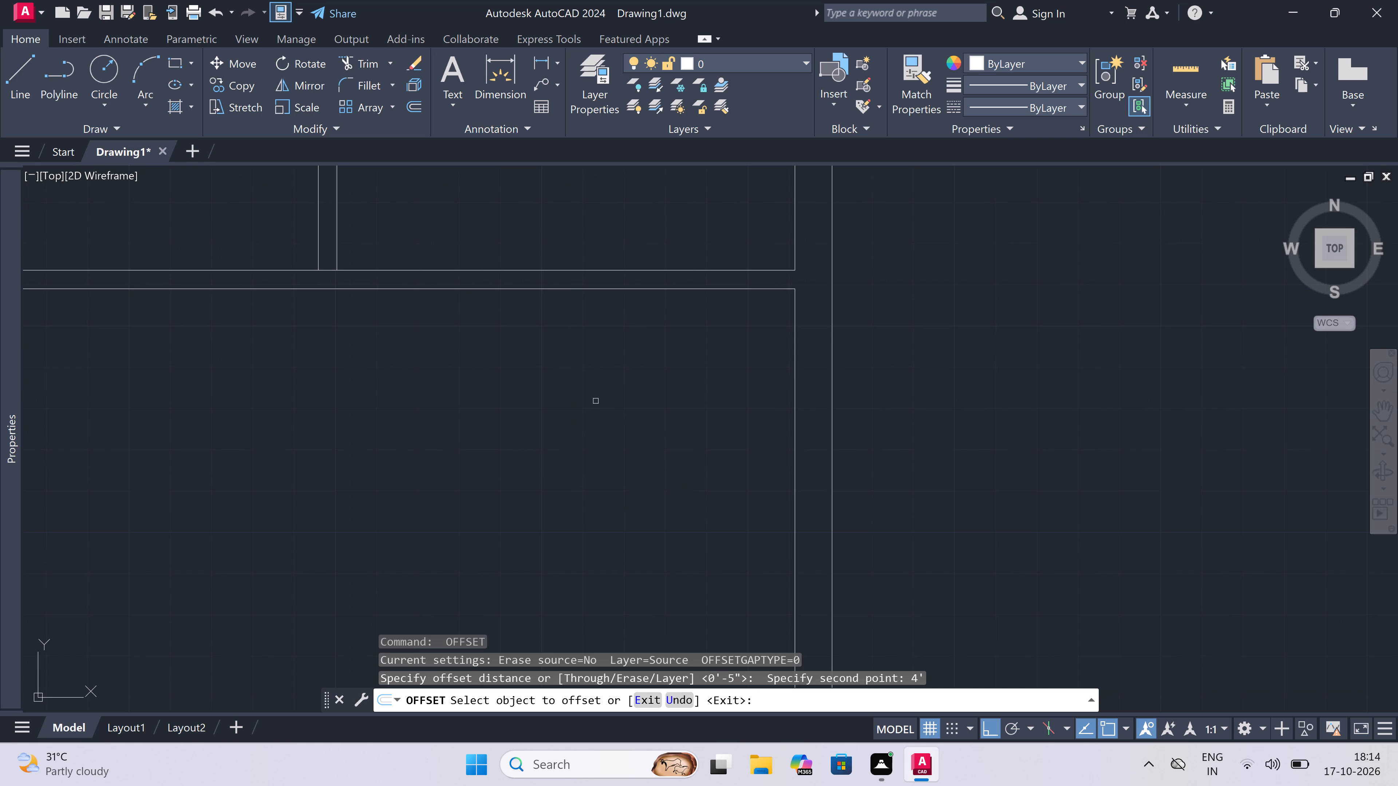
{"action": "left_click_drag", "start_coordinate": [601, 289], "coordinate": [601, 295]}
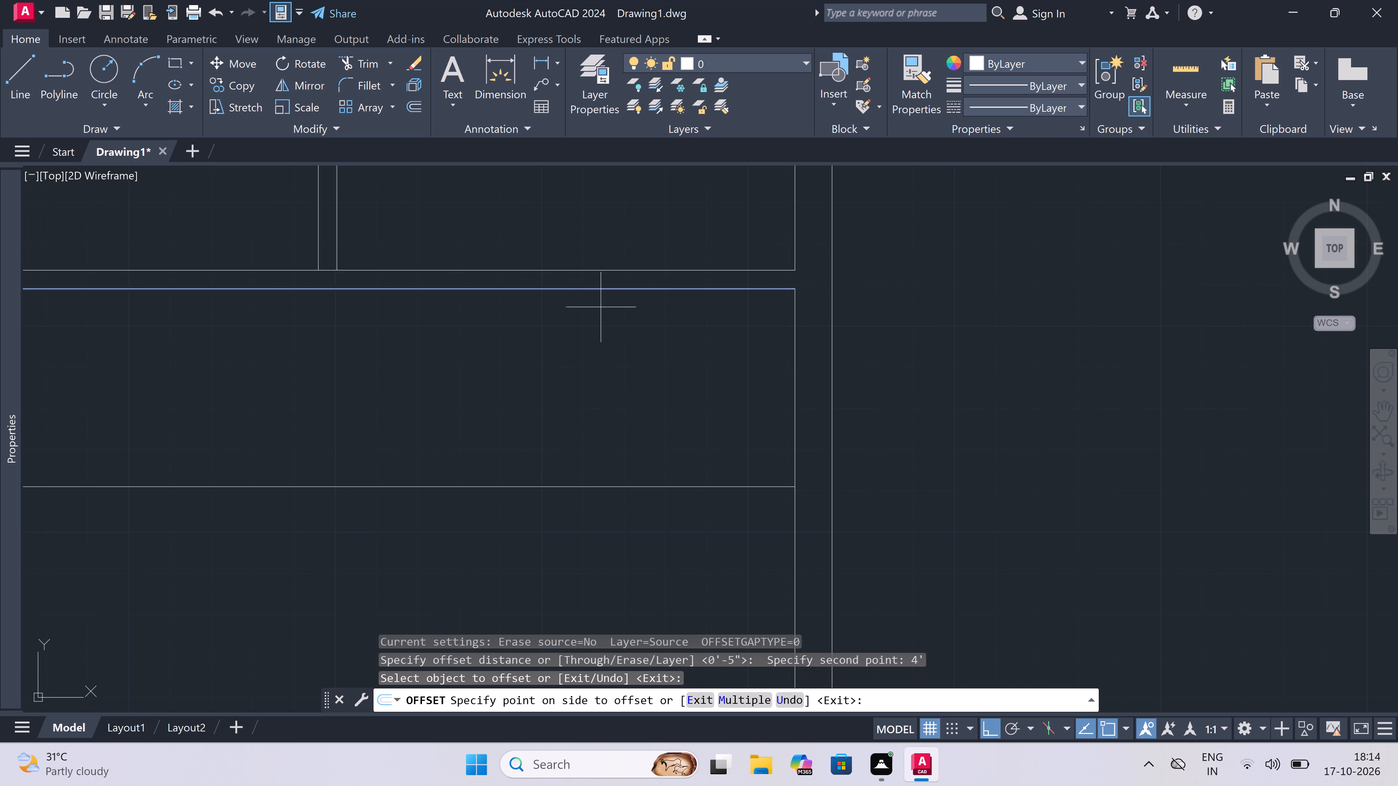
{"action": "left_click", "coordinate": [609, 407]}
{"action": "key", "text": "Escape"}
Offset the new horizontal line in the third unit's lower room 4.5" downward to form the small room's bottom partition.
{"action": "key", "text": "space"}
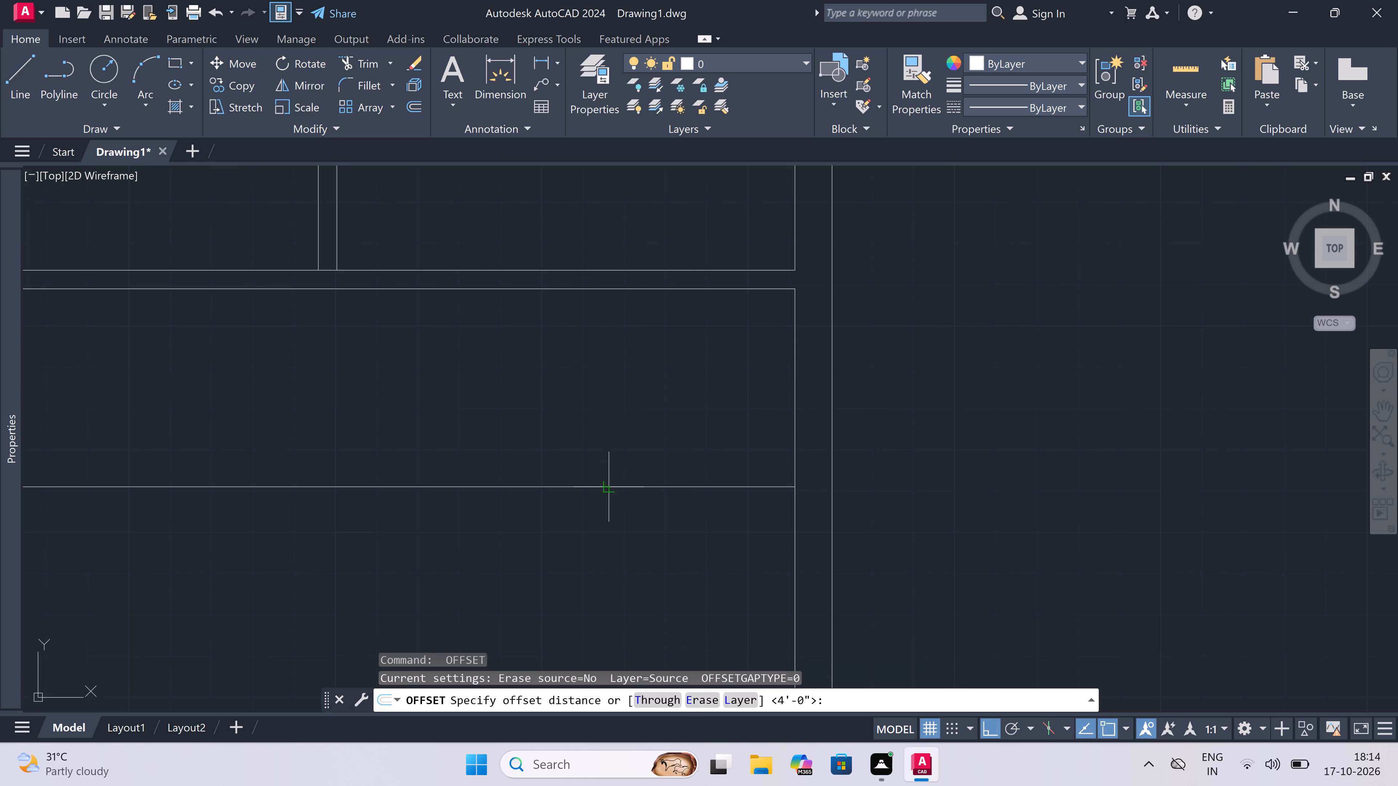
{"action": "left_click_drag", "start_coordinate": [606, 481], "coordinate": [606, 505]}
{"action": "type", "text": "4.5\""}
{"action": "key", "text": "space"}
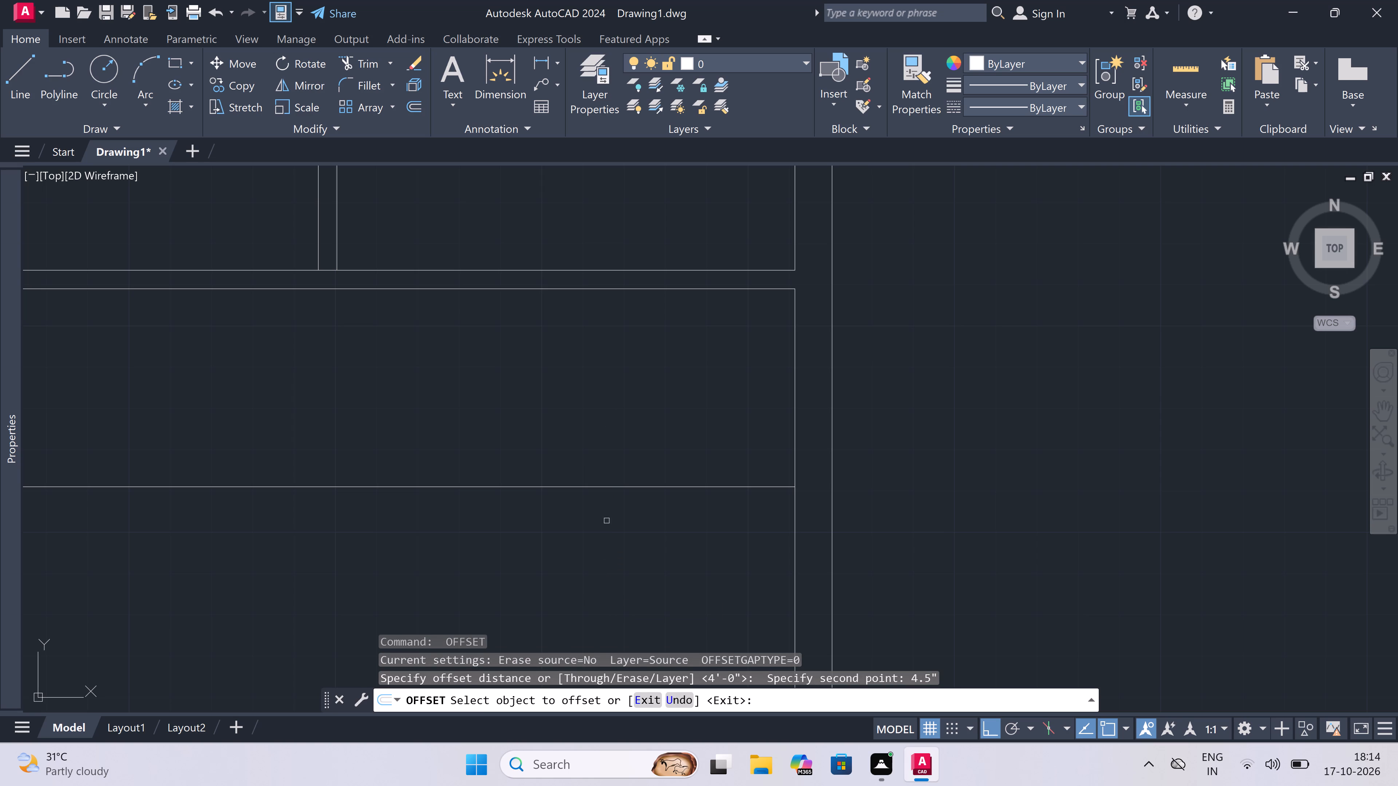
{"action": "left_click_drag", "start_coordinate": [598, 487], "coordinate": [598, 528]}
{"action": "left_click", "coordinate": [598, 541]}
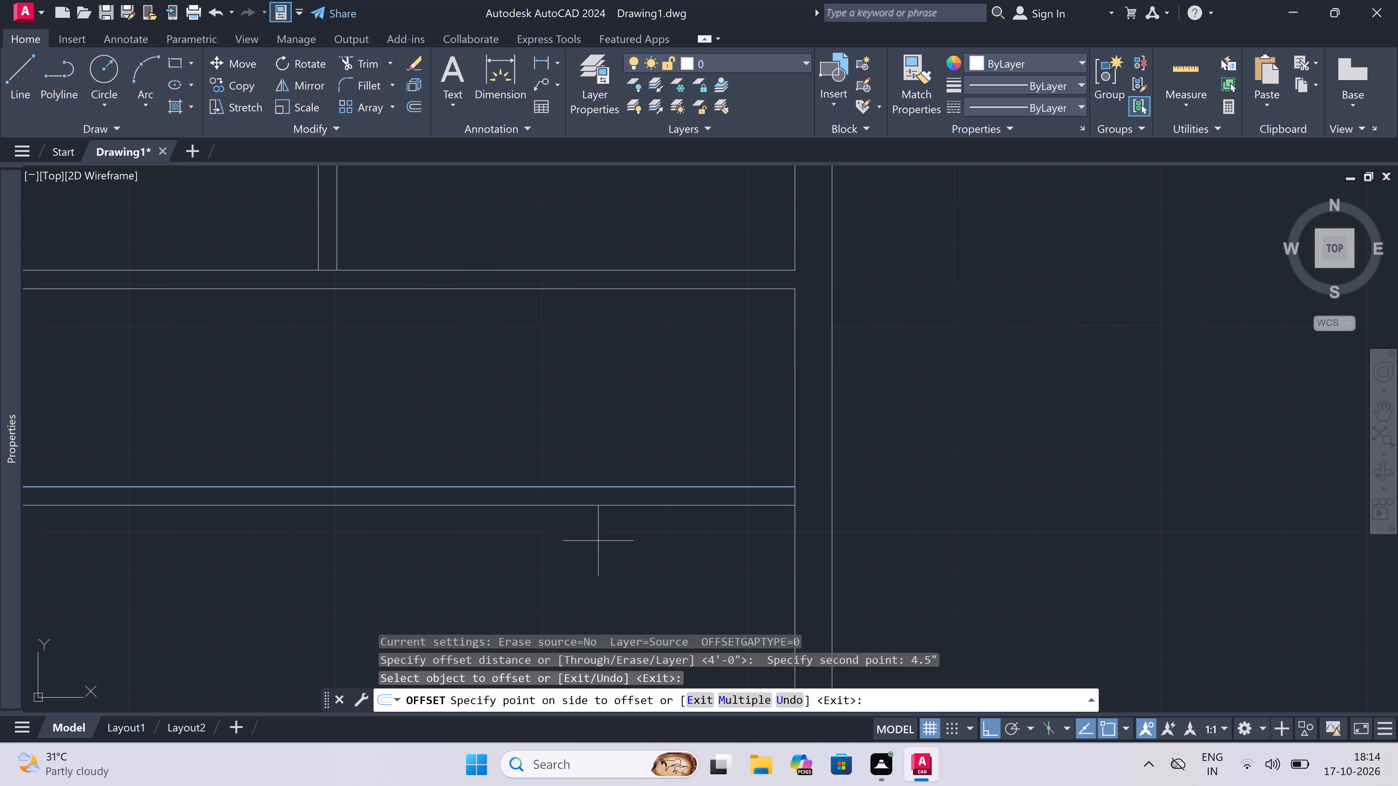
{"action": "key", "text": "Escape"}
Offset the right inner wall line of the third unit's lower room 5'6" to the left.
{"action": "key", "text": "space"}
{"action": "left_click_drag", "start_coordinate": [797, 411], "coordinate": [785, 415]}
{"action": "type", "text": "5'6\""}
{"action": "key", "text": "space"}
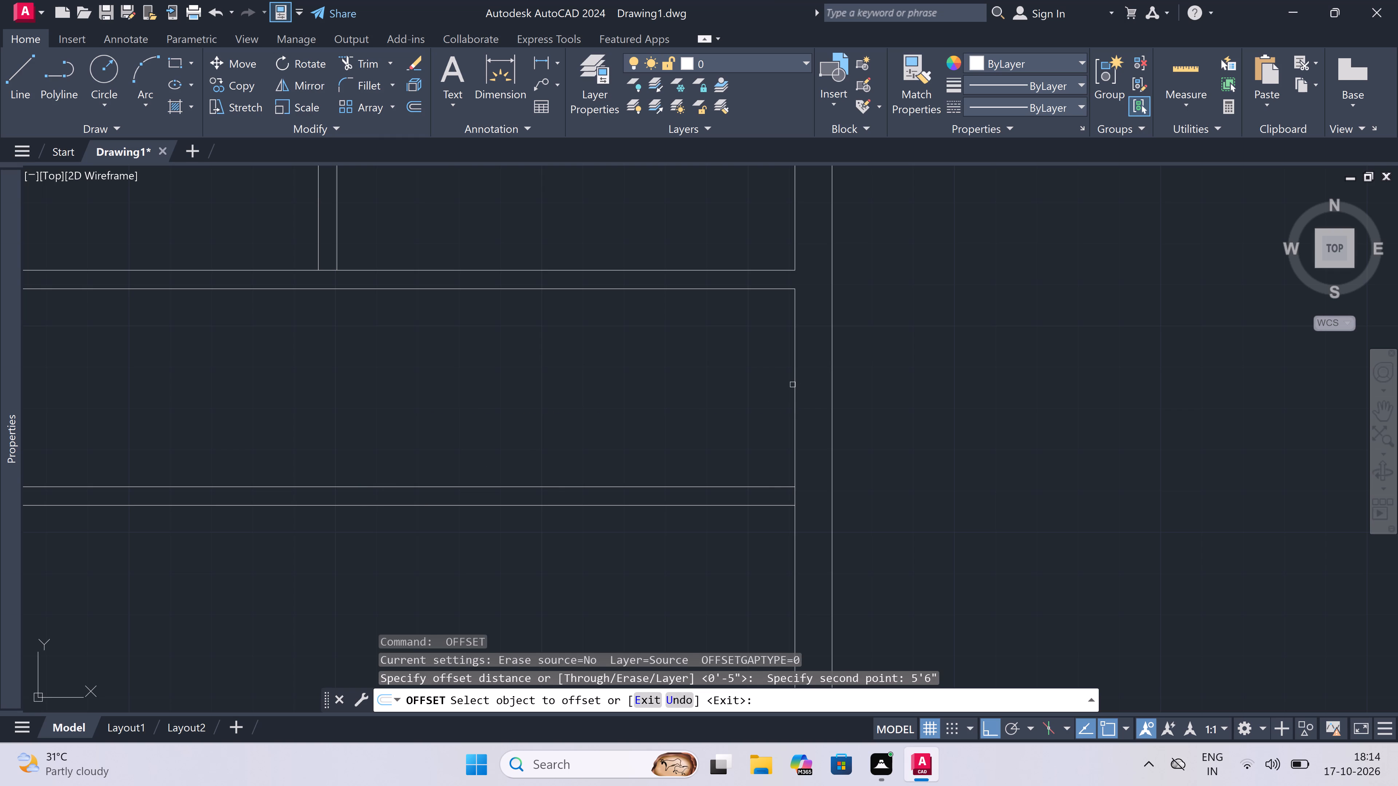
{"action": "left_click_drag", "start_coordinate": [795, 384], "coordinate": [790, 384]}
{"action": "left_click", "coordinate": [668, 397]}
{"action": "key", "text": "Escape"}
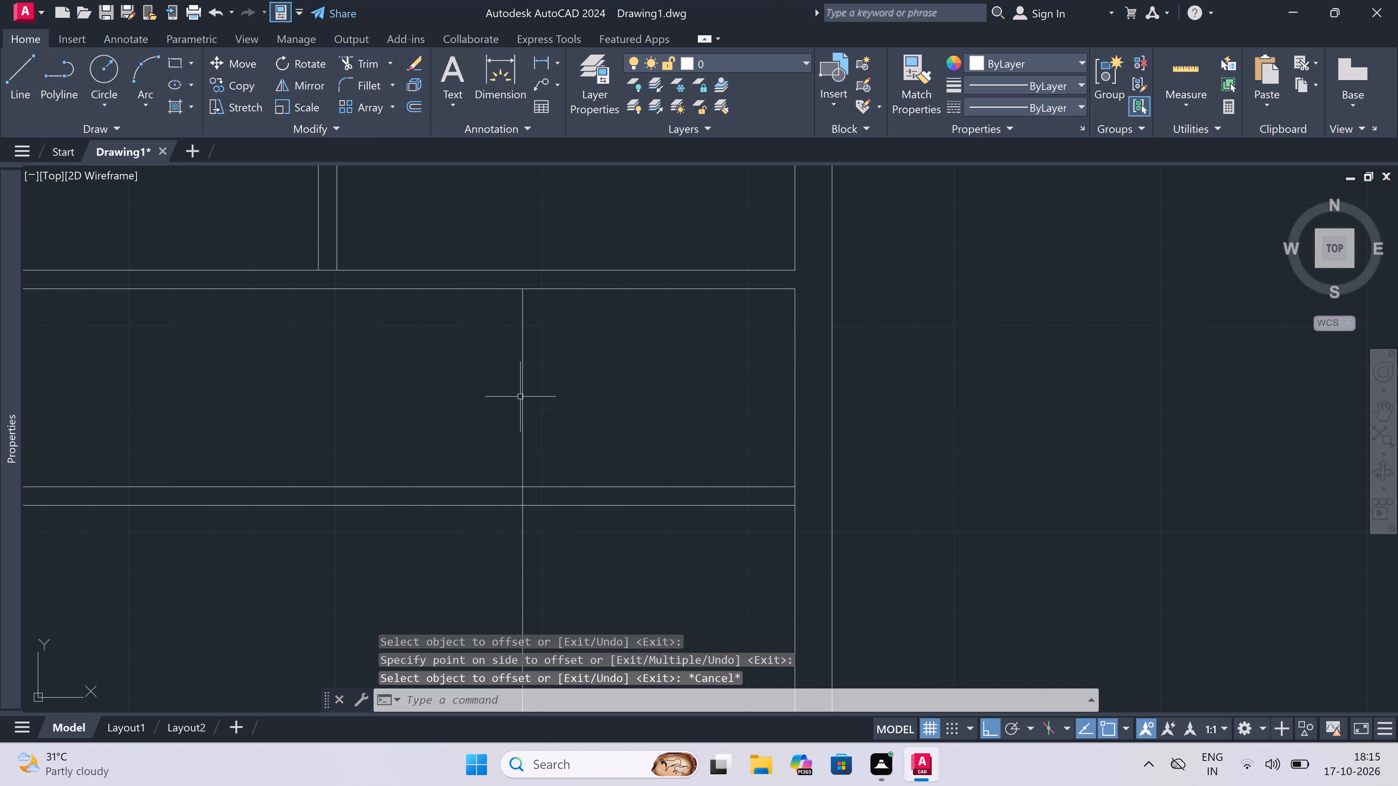
Offset the new vertical line in the third unit's lower room 4.5" to the left to form the small room's side partition.
{"action": "key", "text": "space"}
{"action": "left_click_drag", "start_coordinate": [520, 397], "coordinate": [493, 401]}
{"action": "type", "text": "4.5"}
{"action": "type", "text": "\""}
{"action": "key", "text": "space"}
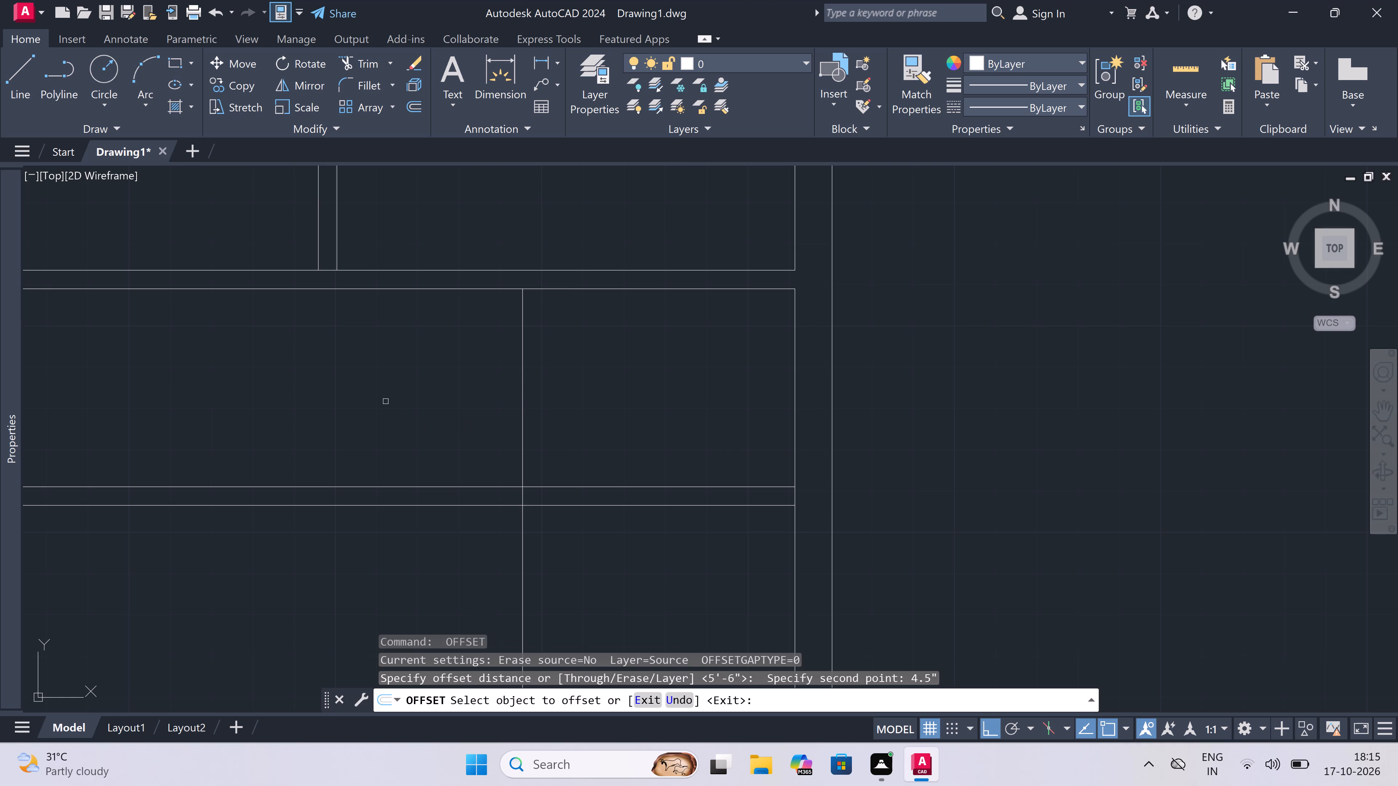
{"action": "left_click", "coordinate": [520, 345]}
{"action": "left_click", "coordinate": [497, 351]}
{"action": "key", "text": "Escape"}
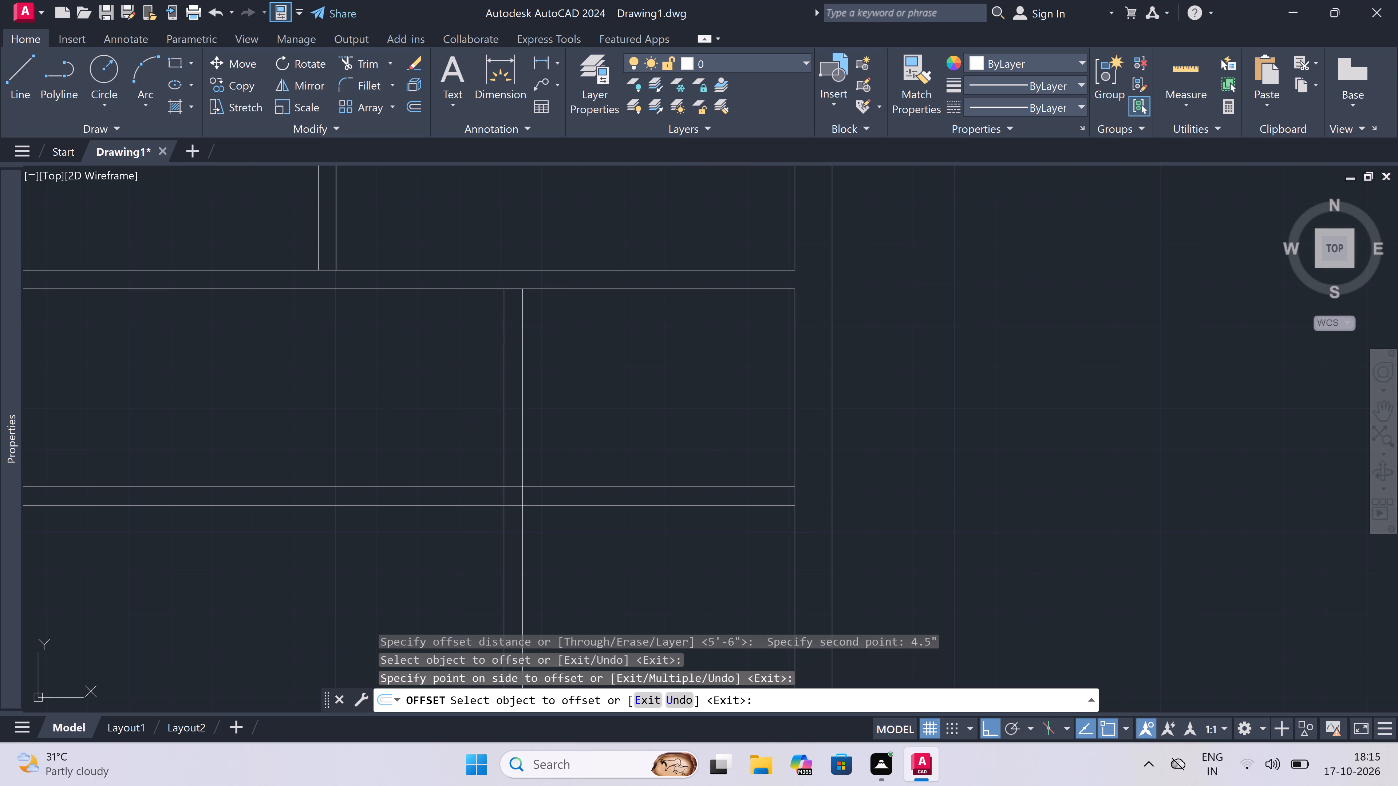
Trim the horizontal partition lines left of the third unit's small room and the vertical partition lines below it.
{"action": "type", "text": "tr"}
{"action": "key", "text": "space"}
{"action": "scroll", "coordinate": [497, 351], "scroll_direction": "down", "scroll_amount": 2}
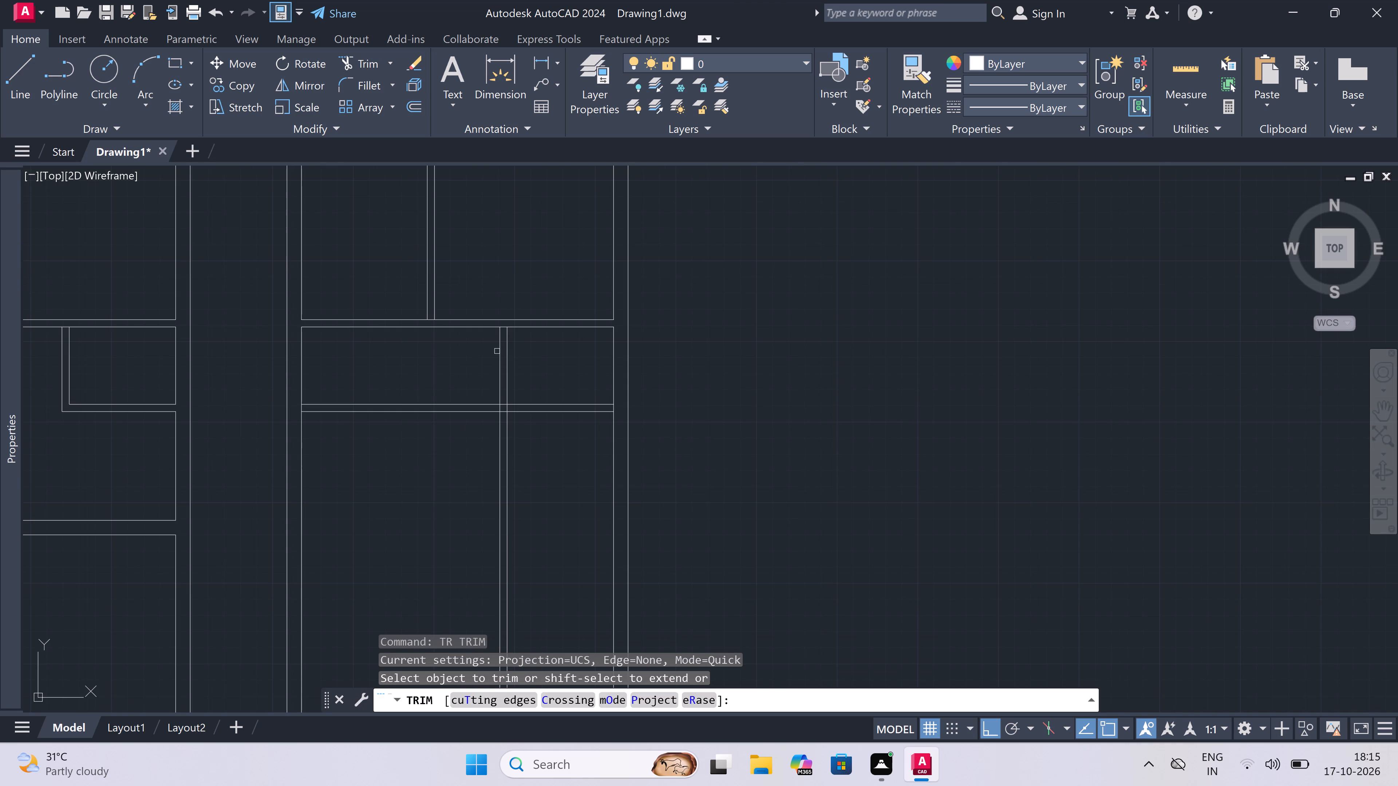
{"action": "left_click", "coordinate": [469, 368]}
{"action": "left_click", "coordinate": [425, 518]}
{"action": "left_click_drag", "start_coordinate": [420, 497], "coordinate": [432, 500]}
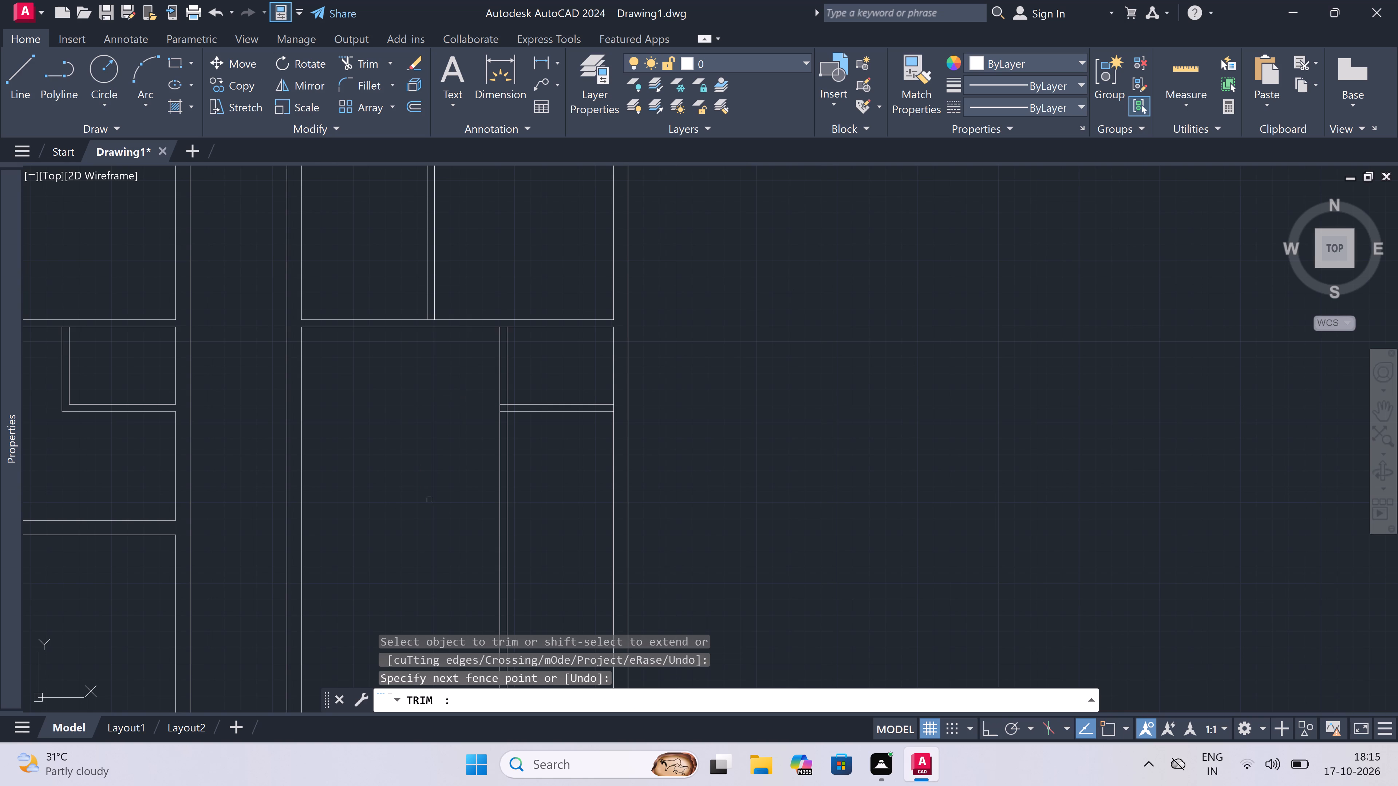
{"action": "left_click", "coordinate": [565, 490]}
{"action": "left_click", "coordinate": [416, 473]}
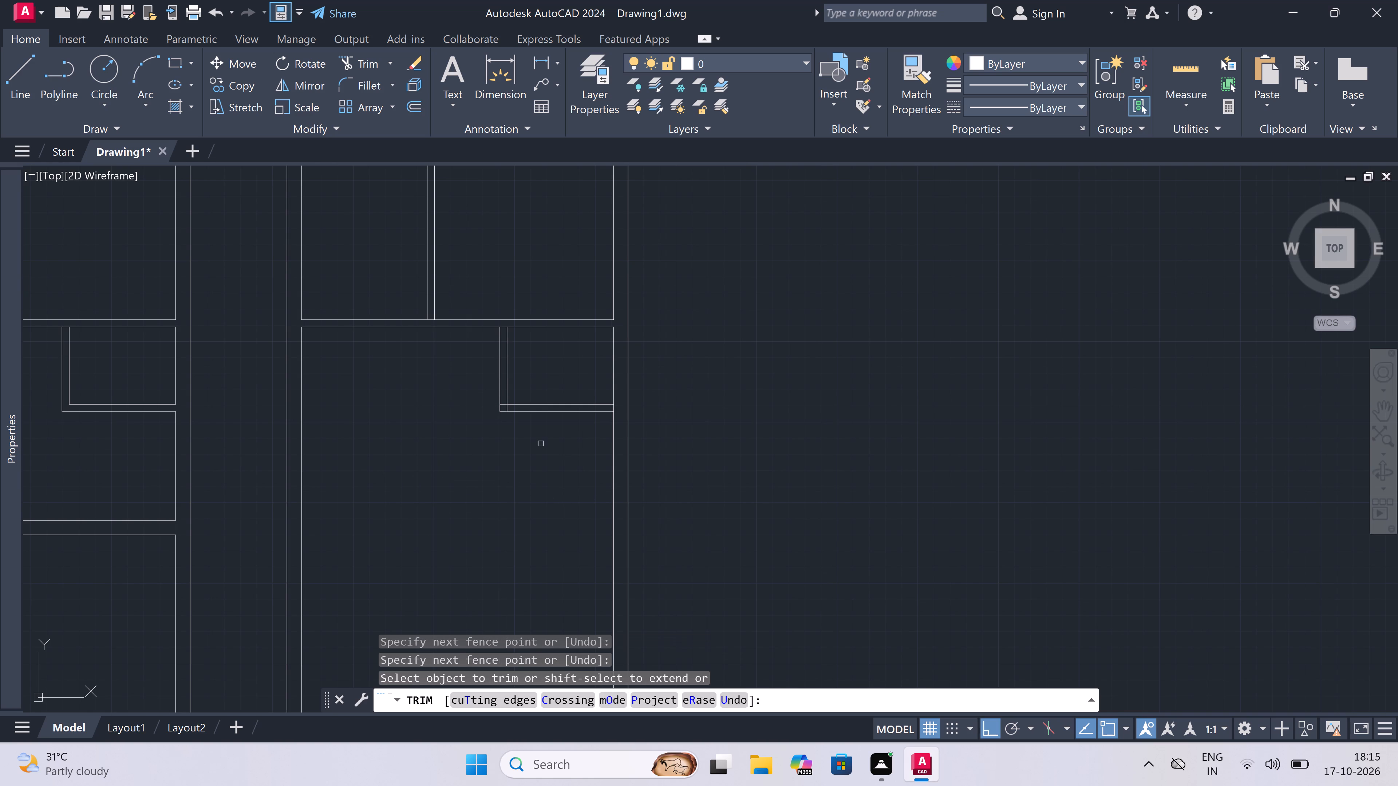
Trim the overlapping inner line ends at the lower-left partition corner of the third unit's small room.
{"action": "scroll", "coordinate": [493, 412], "scroll_direction": "up", "scroll_amount": 5}
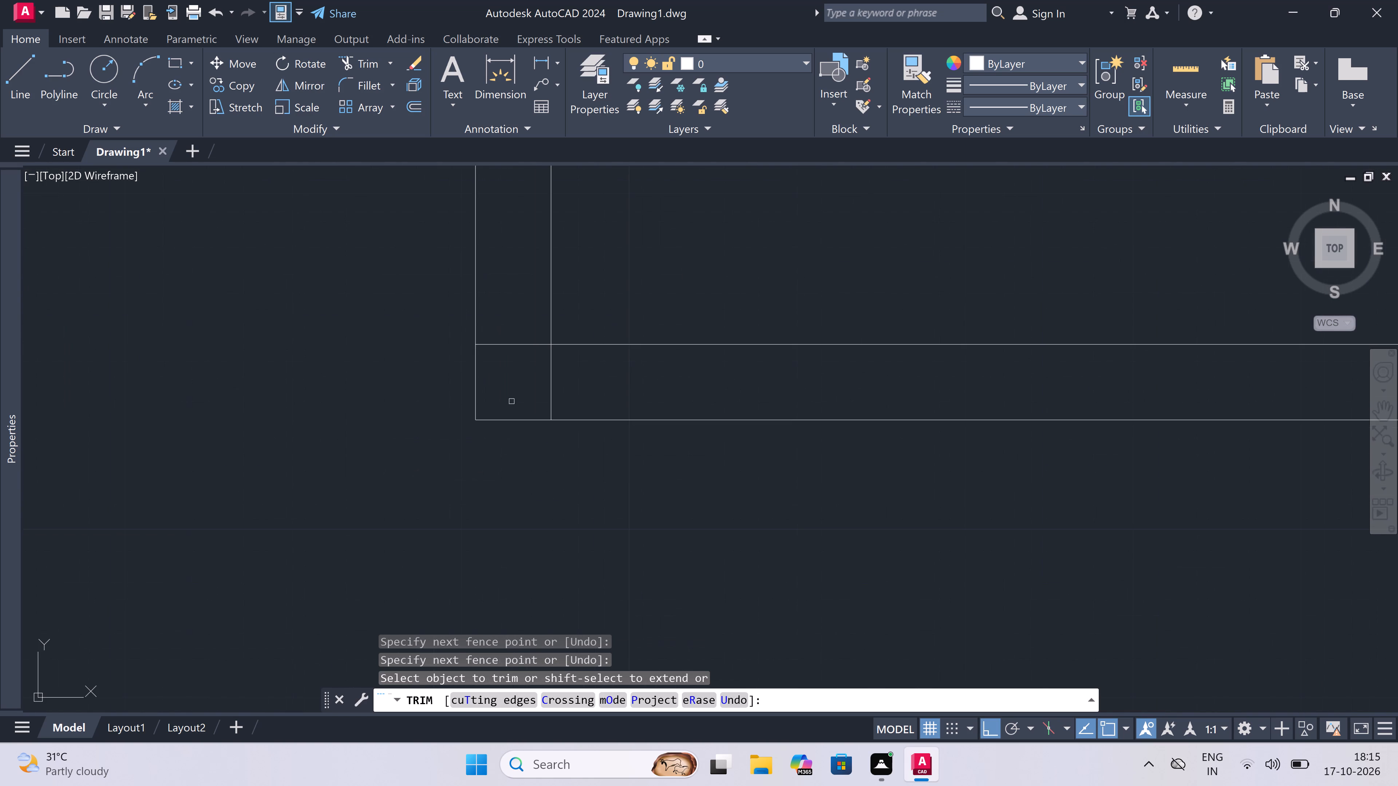
{"action": "scroll", "coordinate": [502, 350], "scroll_direction": "up", "scroll_amount": 2}
{"action": "left_click", "coordinate": [503, 337]}
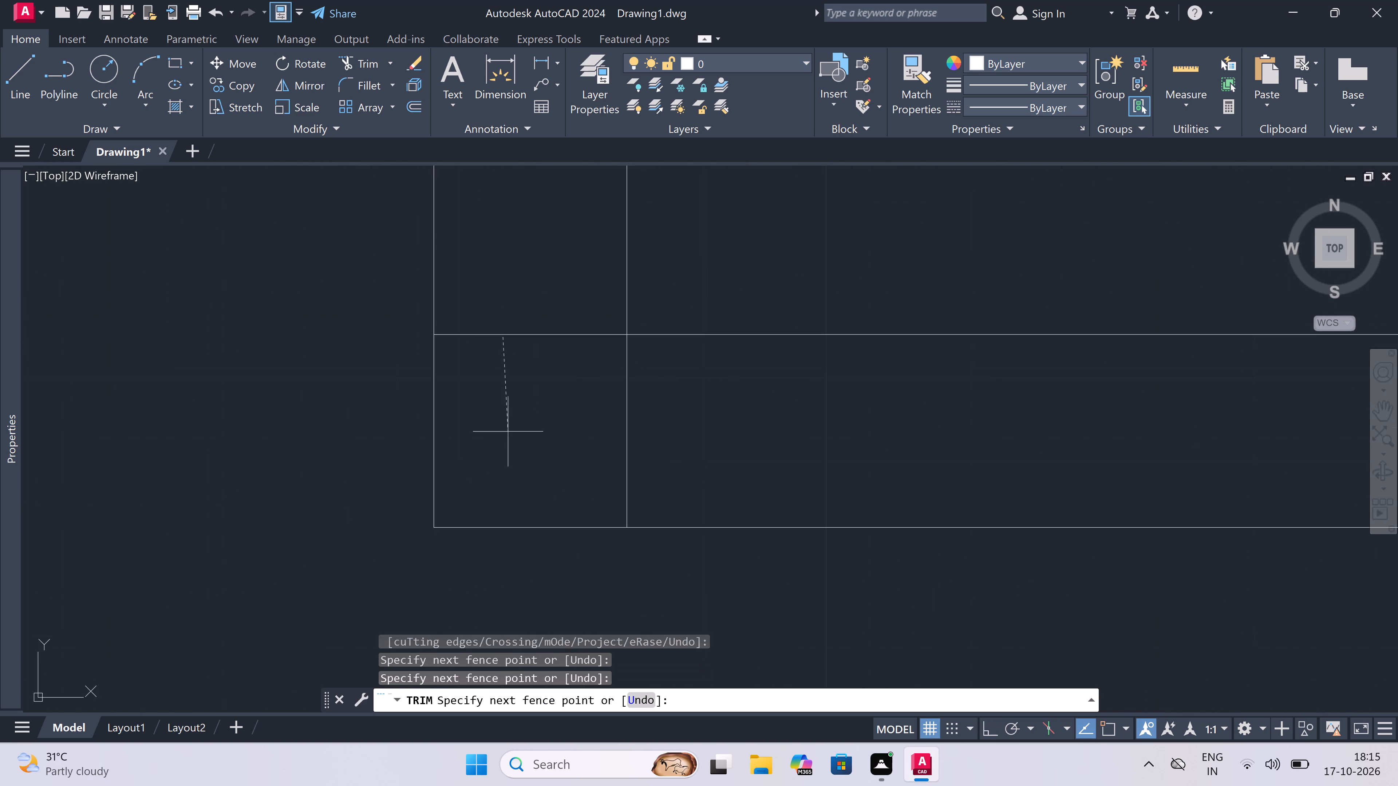
{"action": "left_click", "coordinate": [515, 285]}
{"action": "left_click_drag", "start_coordinate": [503, 408], "coordinate": [550, 416]}
{"action": "left_click", "coordinate": [793, 439]}
{"action": "left_click", "coordinate": [485, 422]}
Trim the segments closing the small room's partition ends at the right inner wall and at the horizontal partition above.
{"action": "scroll", "coordinate": [471, 415], "scroll_direction": "down", "scroll_amount": 5}
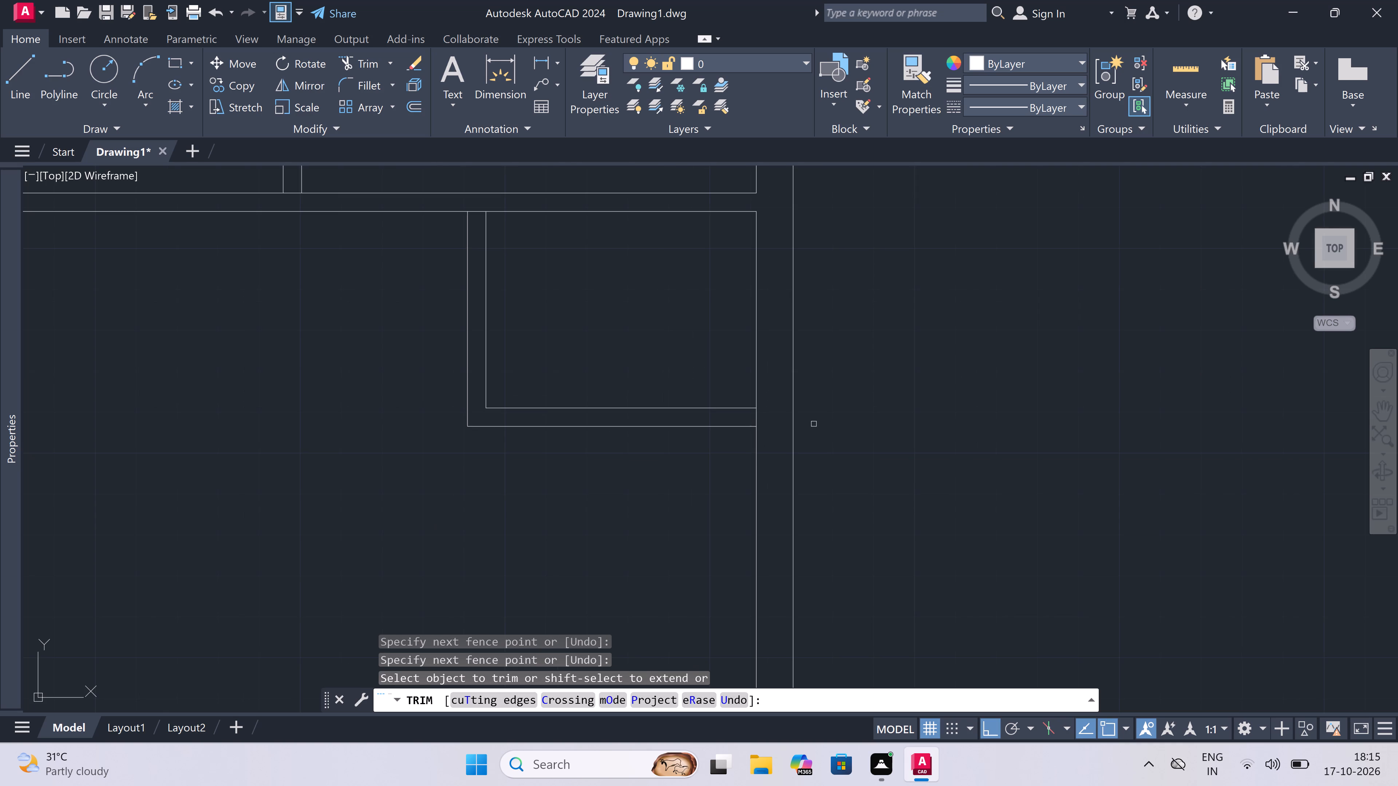
{"action": "scroll", "coordinate": [788, 414], "scroll_direction": "up", "scroll_amount": 5}
{"action": "left_click", "coordinate": [680, 409]}
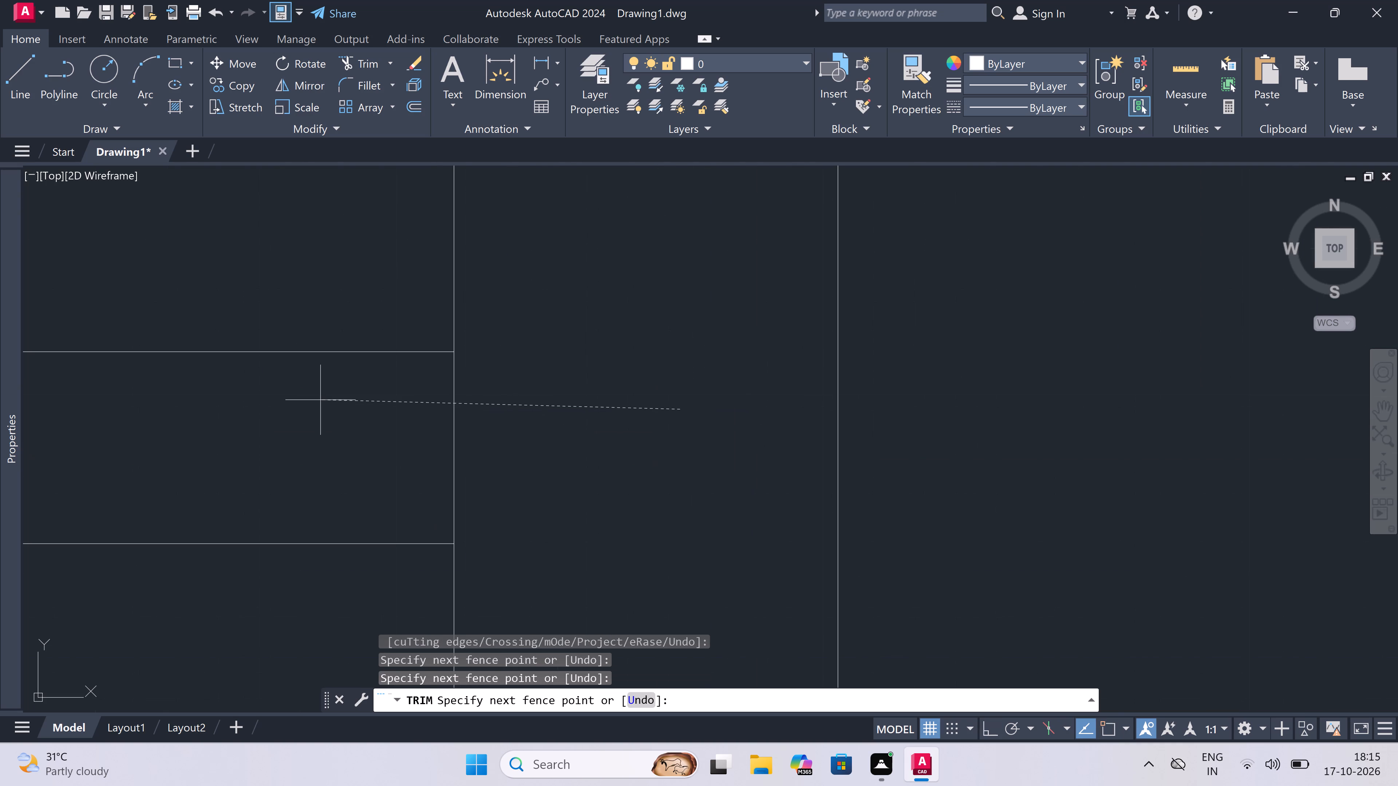
{"action": "left_click", "coordinate": [316, 400]}
{"action": "scroll", "coordinate": [522, 421], "scroll_direction": "down", "scroll_amount": 7}
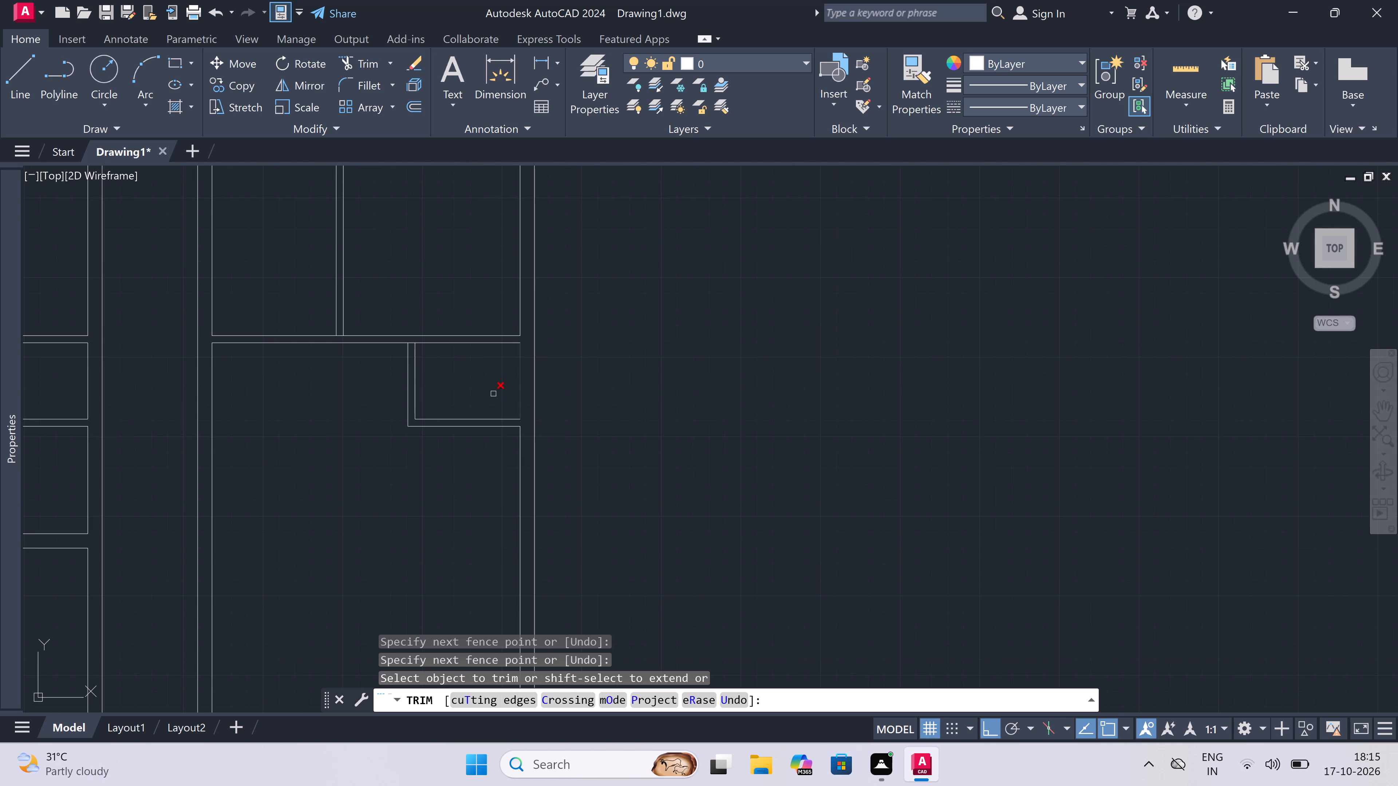
{"action": "scroll", "coordinate": [374, 299], "scroll_direction": "up", "scroll_amount": 1}
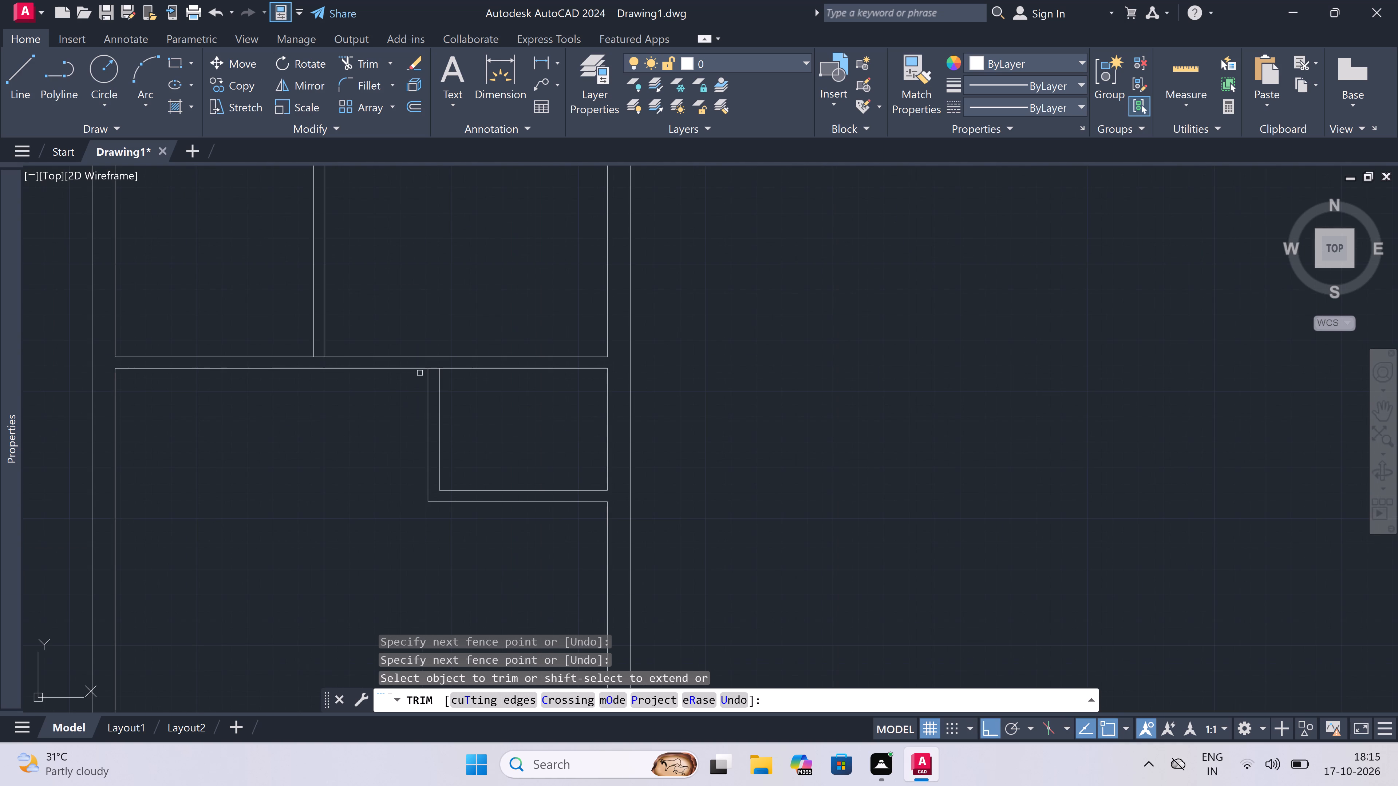
{"action": "scroll", "coordinate": [426, 371], "scroll_direction": "up", "scroll_amount": 3}
{"action": "left_click", "coordinate": [442, 350]}
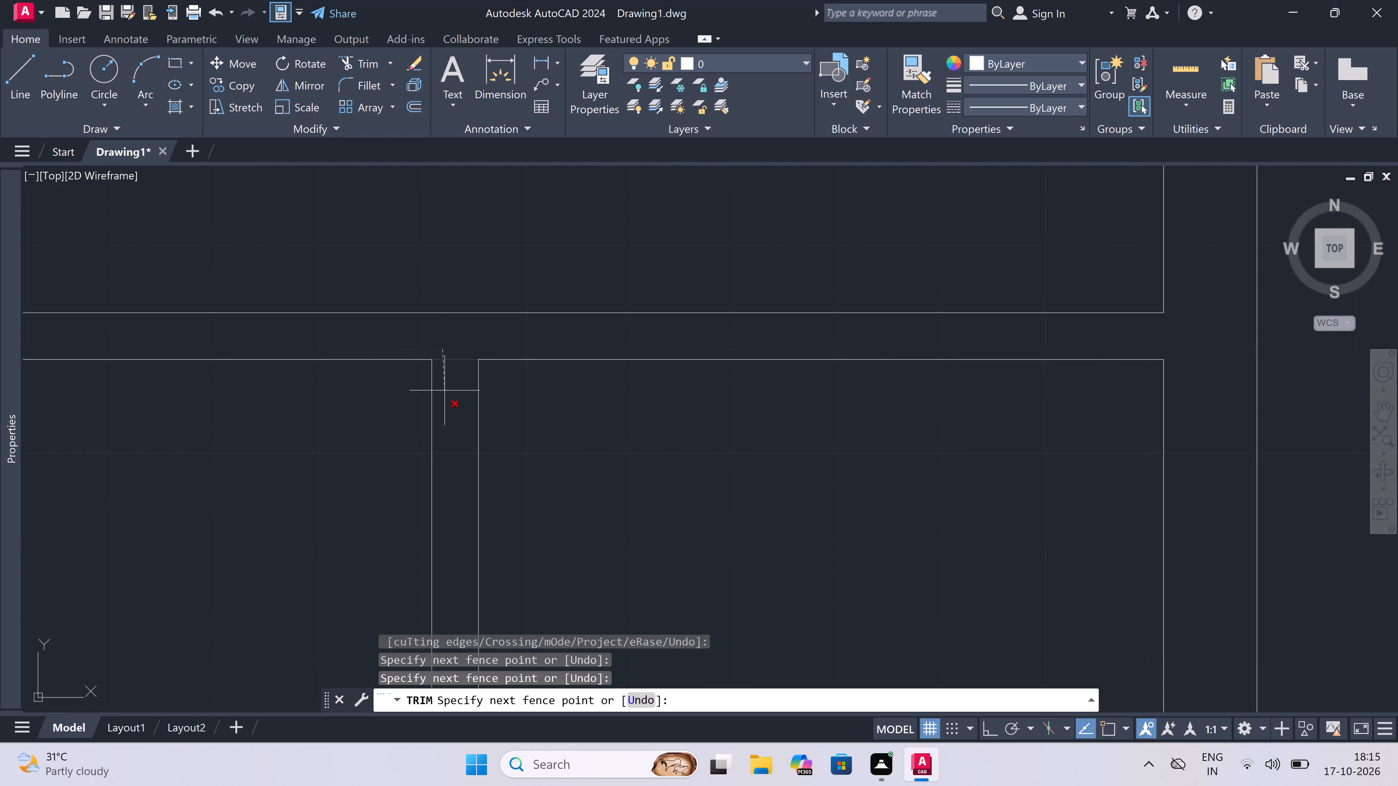
{"action": "left_click", "coordinate": [447, 413]}
{"action": "key", "text": "Escape"}
Offset the top line of the third unit's lower room 10' downward to mark the room's bottom wall.
{"action": "scroll", "coordinate": [554, 337], "scroll_direction": "down", "scroll_amount": 5}
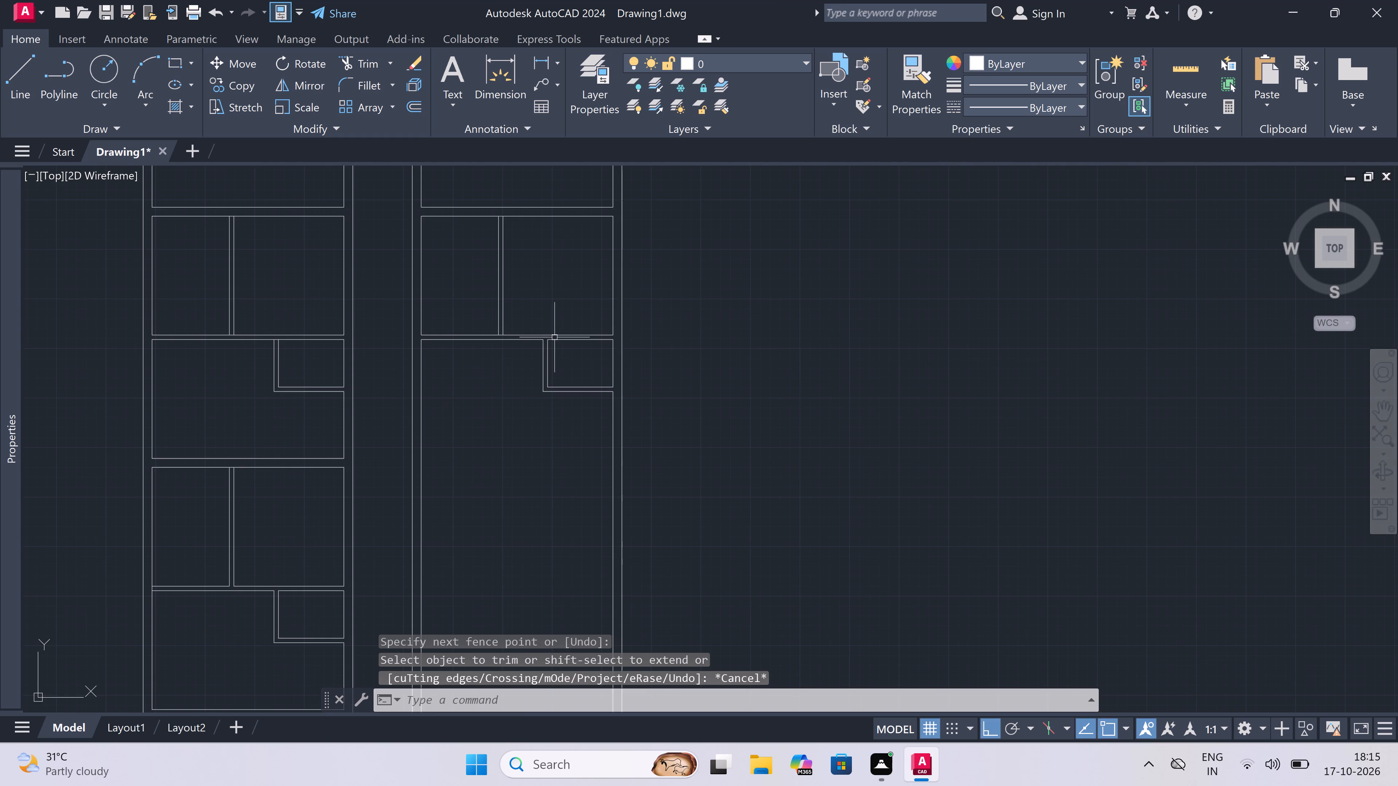
{"action": "scroll", "coordinate": [444, 365], "scroll_direction": "up", "scroll_amount": 1}
{"action": "key", "text": "o"}
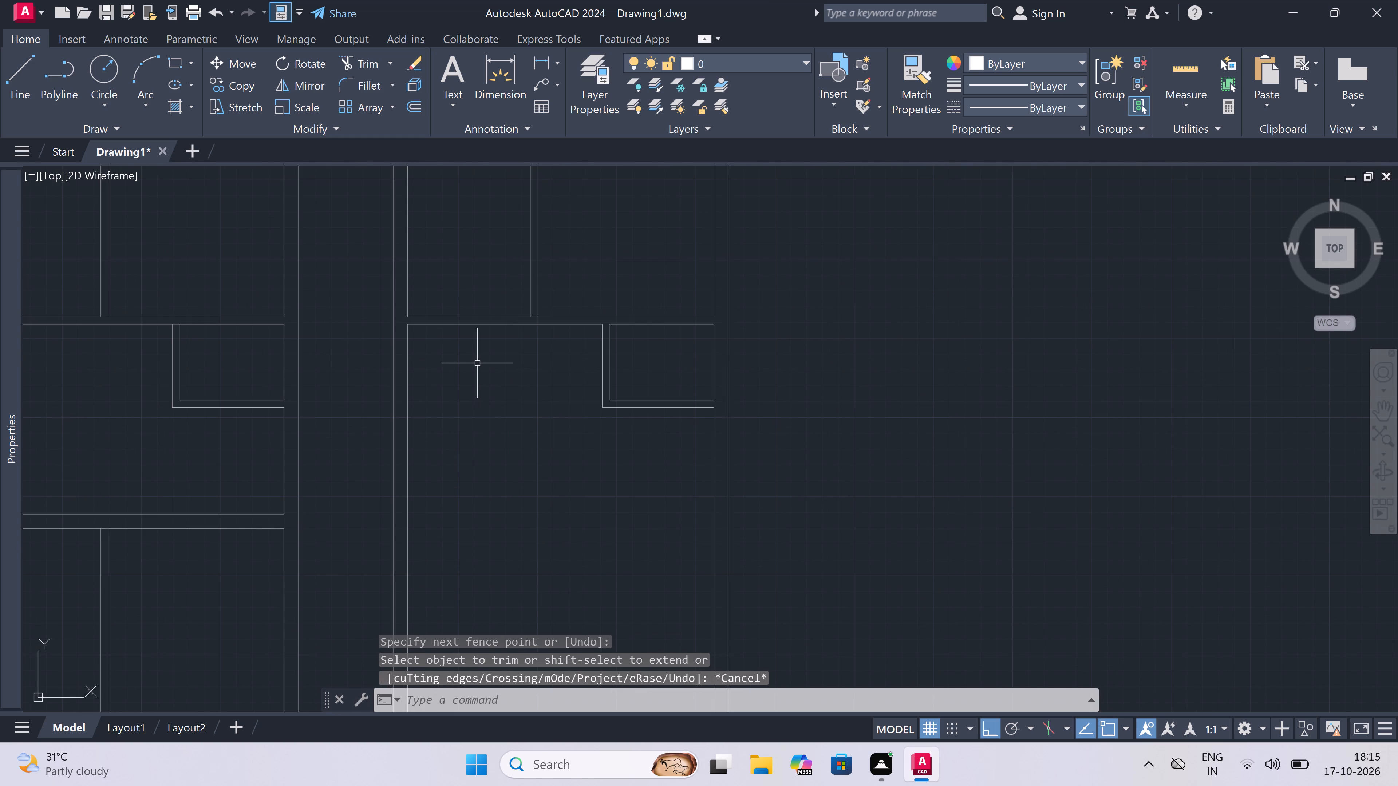
{"action": "key", "text": "space"}
{"action": "left_click", "coordinate": [516, 326]}
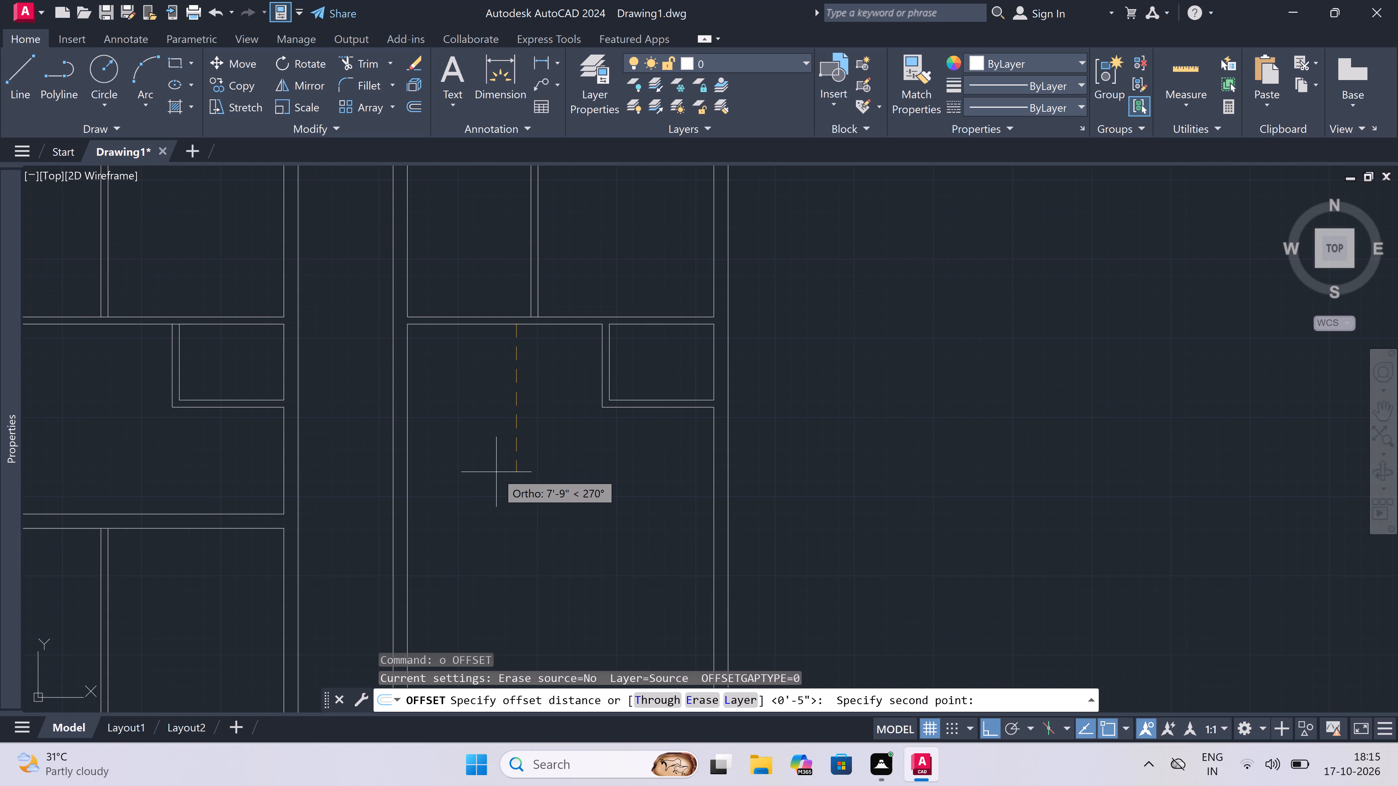
{"action": "type", "text": "10'"}
{"action": "key", "text": "space"}
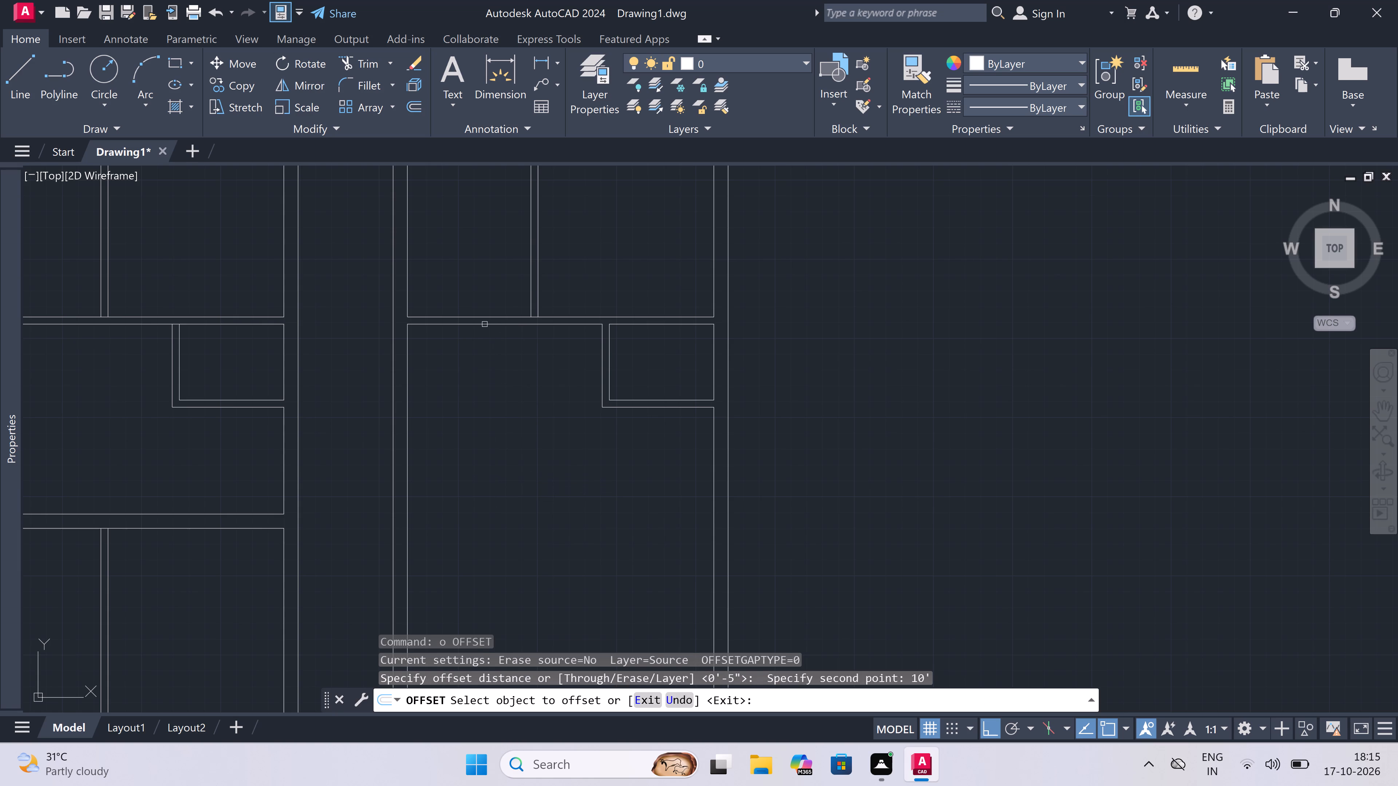
{"action": "left_click_drag", "start_coordinate": [485, 324], "coordinate": [485, 361]}
{"action": "left_click", "coordinate": [483, 450]}
{"action": "key", "text": "Escape"}
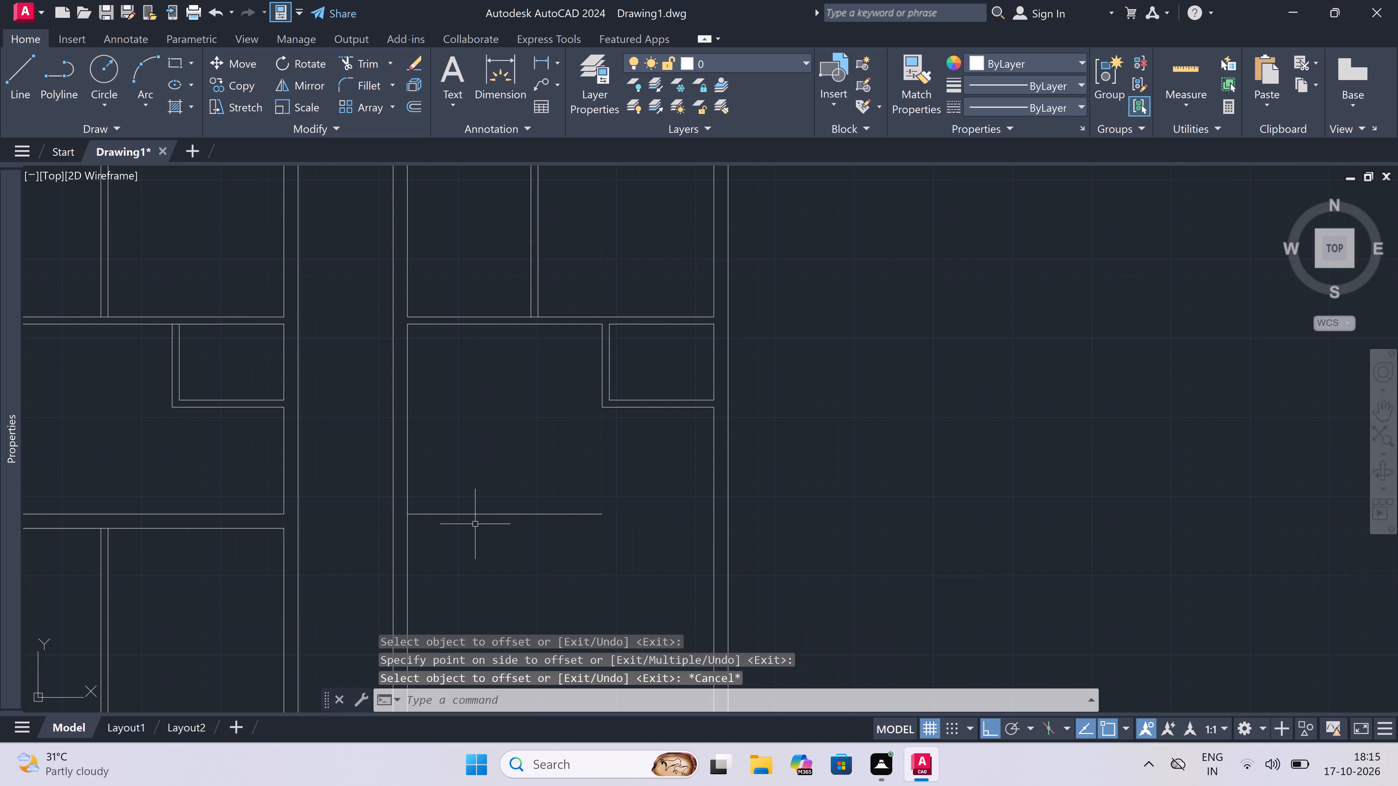
Offset the third unit's new bottom wall line 9" downward to form the wall thickness.
{"action": "key", "text": "space"}
{"action": "left_click_drag", "start_coordinate": [472, 509], "coordinate": [474, 522]}
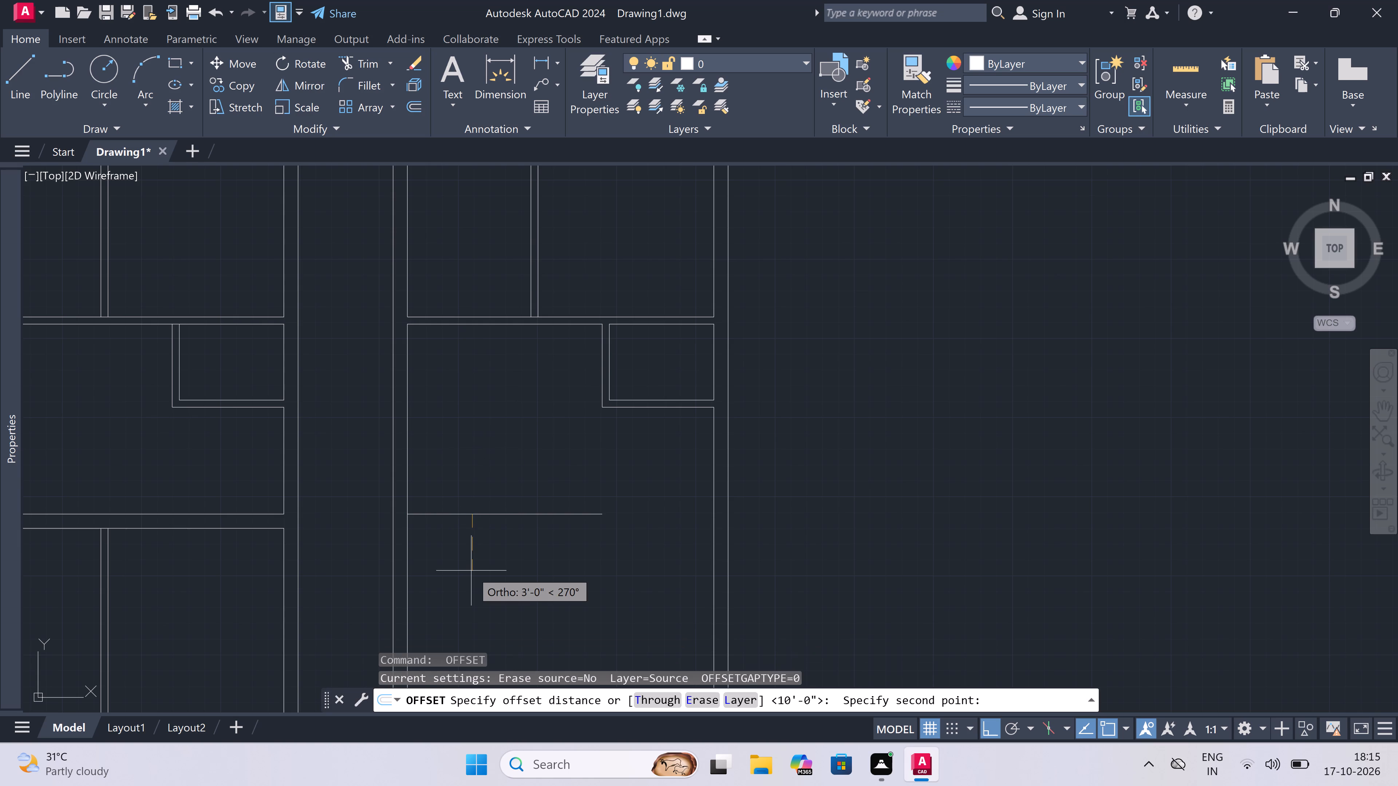
{"action": "type", "text": "9\""}
{"action": "key", "text": "space"}
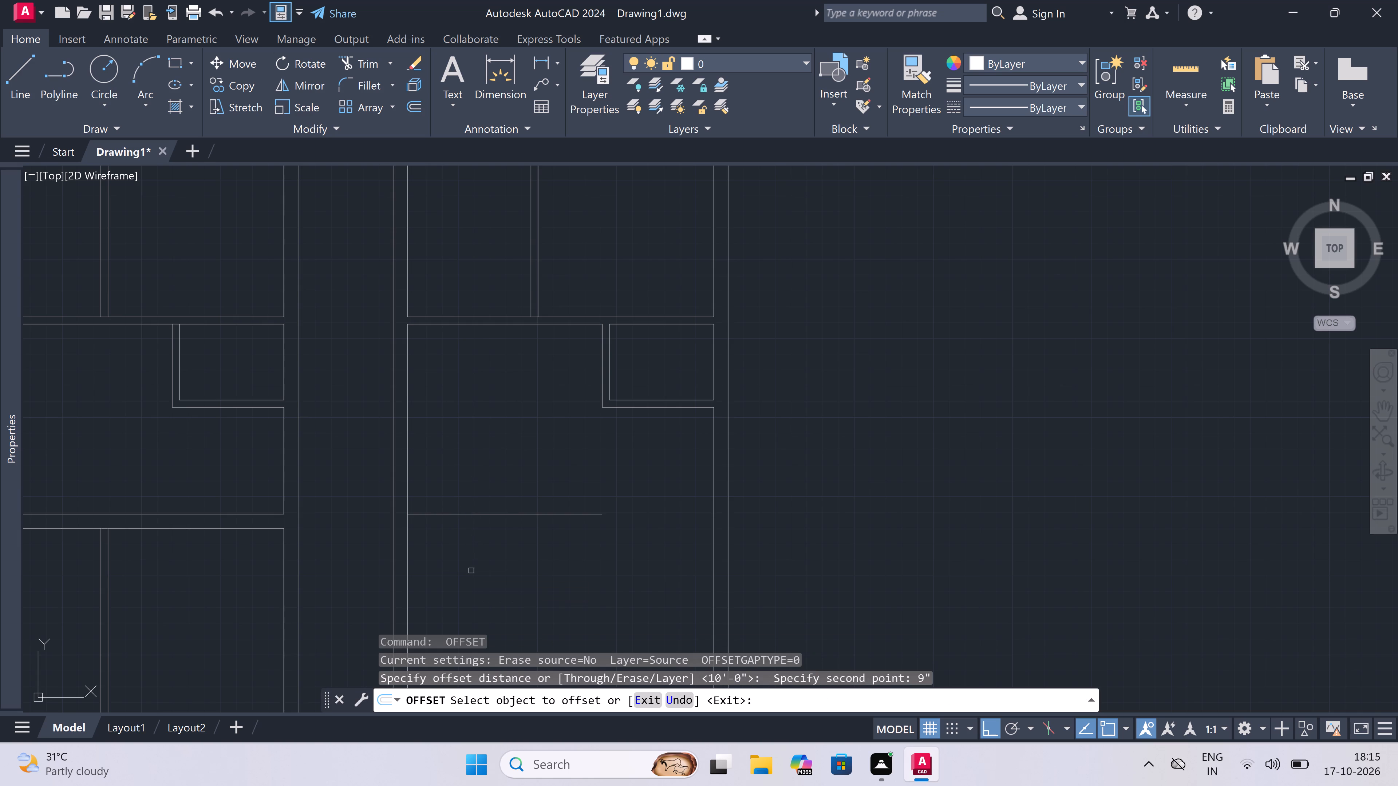
{"action": "left_click", "coordinate": [481, 515]}
{"action": "left_click", "coordinate": [478, 560]}
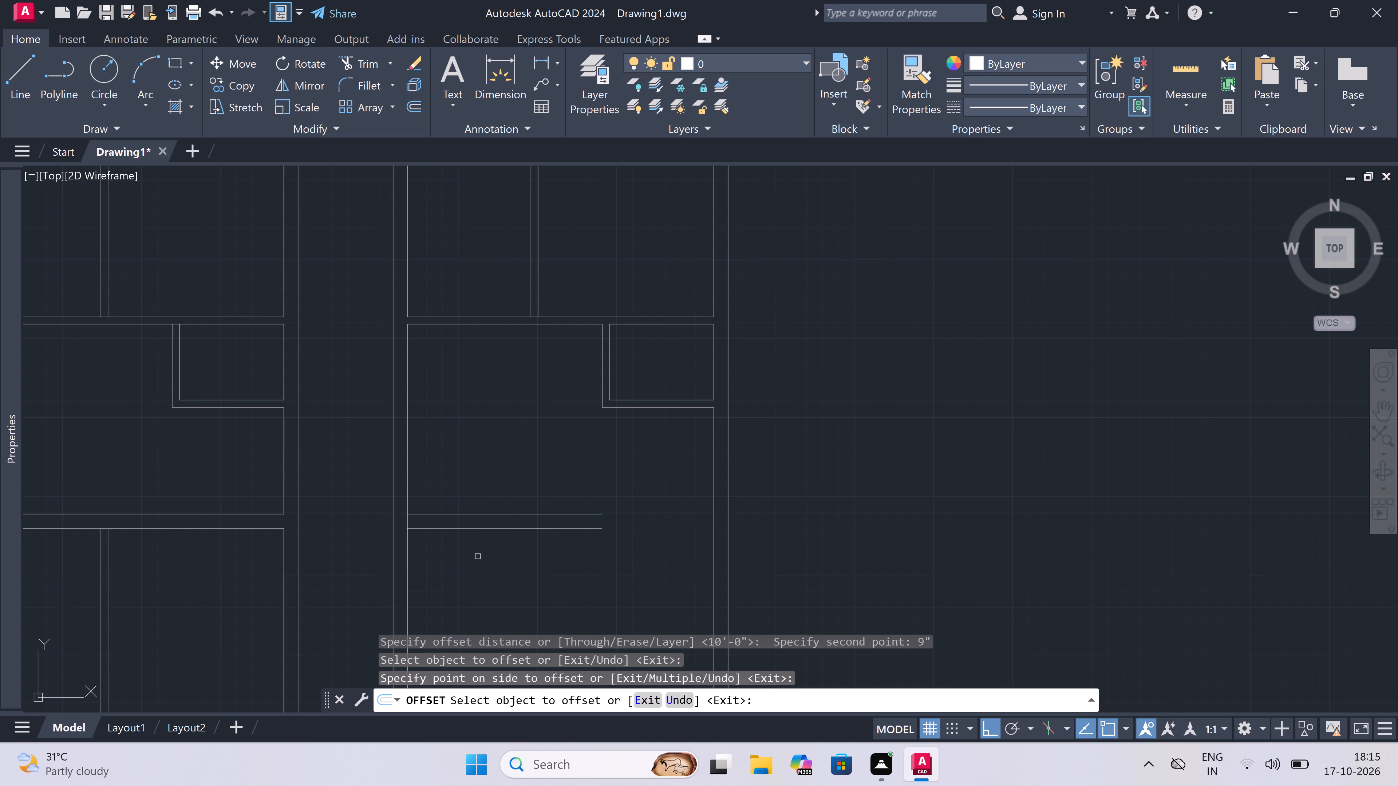
{"action": "key", "text": "Escape"}
Extend both lines of the 9" wall below the third unit to the second block's right inner wall line.
{"action": "type", "text": "ex"}
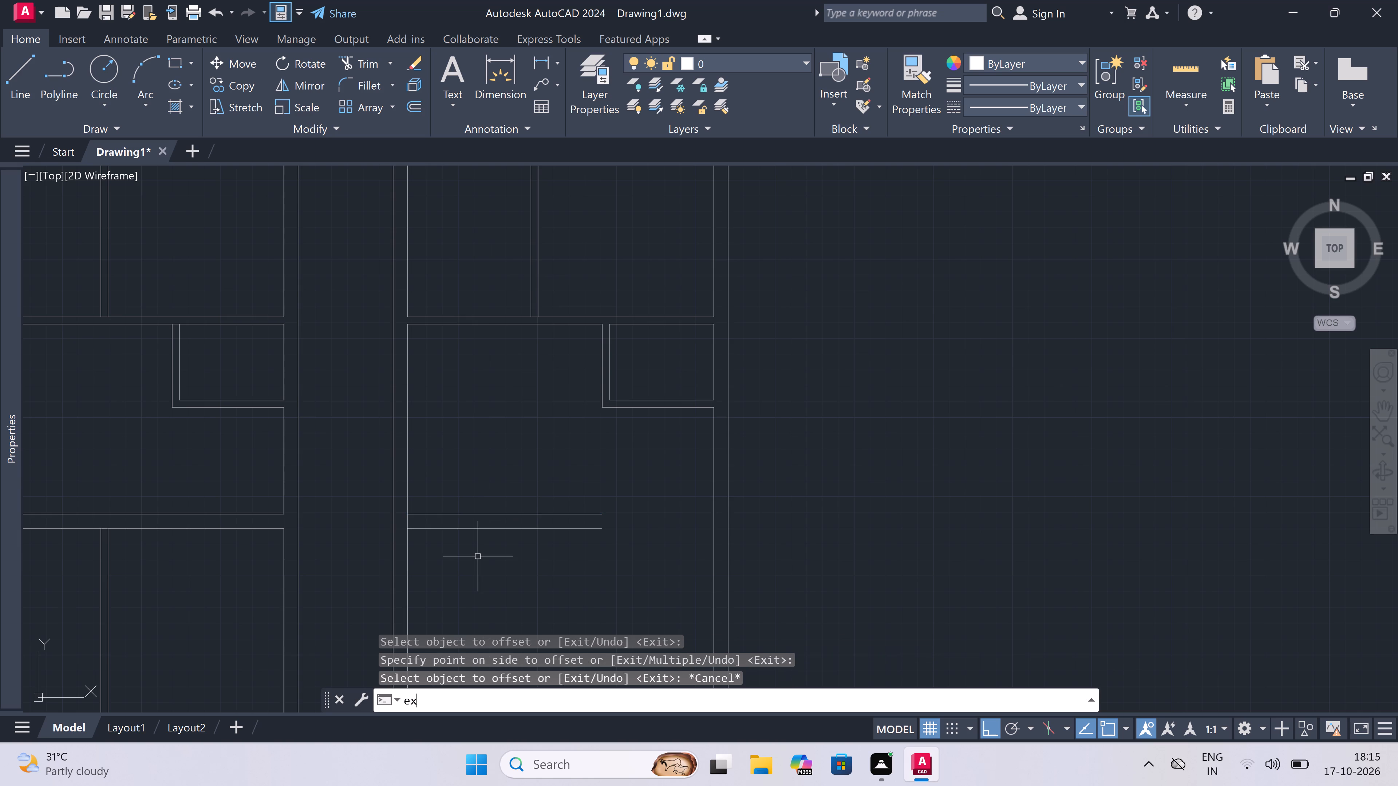
{"action": "key", "text": "space"}
{"action": "left_click", "coordinate": [511, 562]}
{"action": "left_click", "coordinate": [546, 479]}
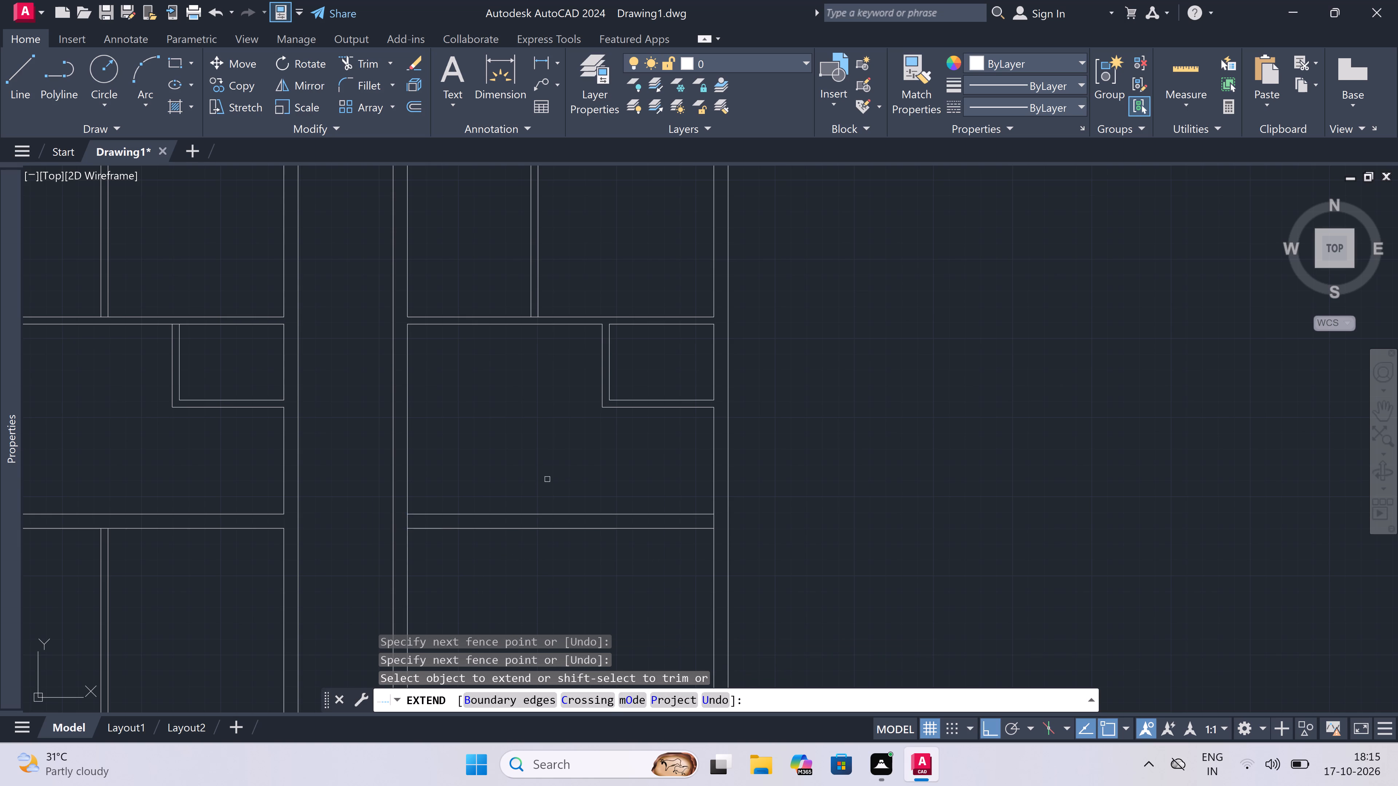
{"action": "key", "text": "Escape"}
Offset the lower line of the 9" wall below the second block's third unit 10' downward to mark the fourth unit's upper room depth.
{"action": "scroll", "coordinate": [489, 513], "scroll_direction": "down", "scroll_amount": 3}
{"action": "scroll", "coordinate": [488, 534], "scroll_direction": "up", "scroll_amount": 2}
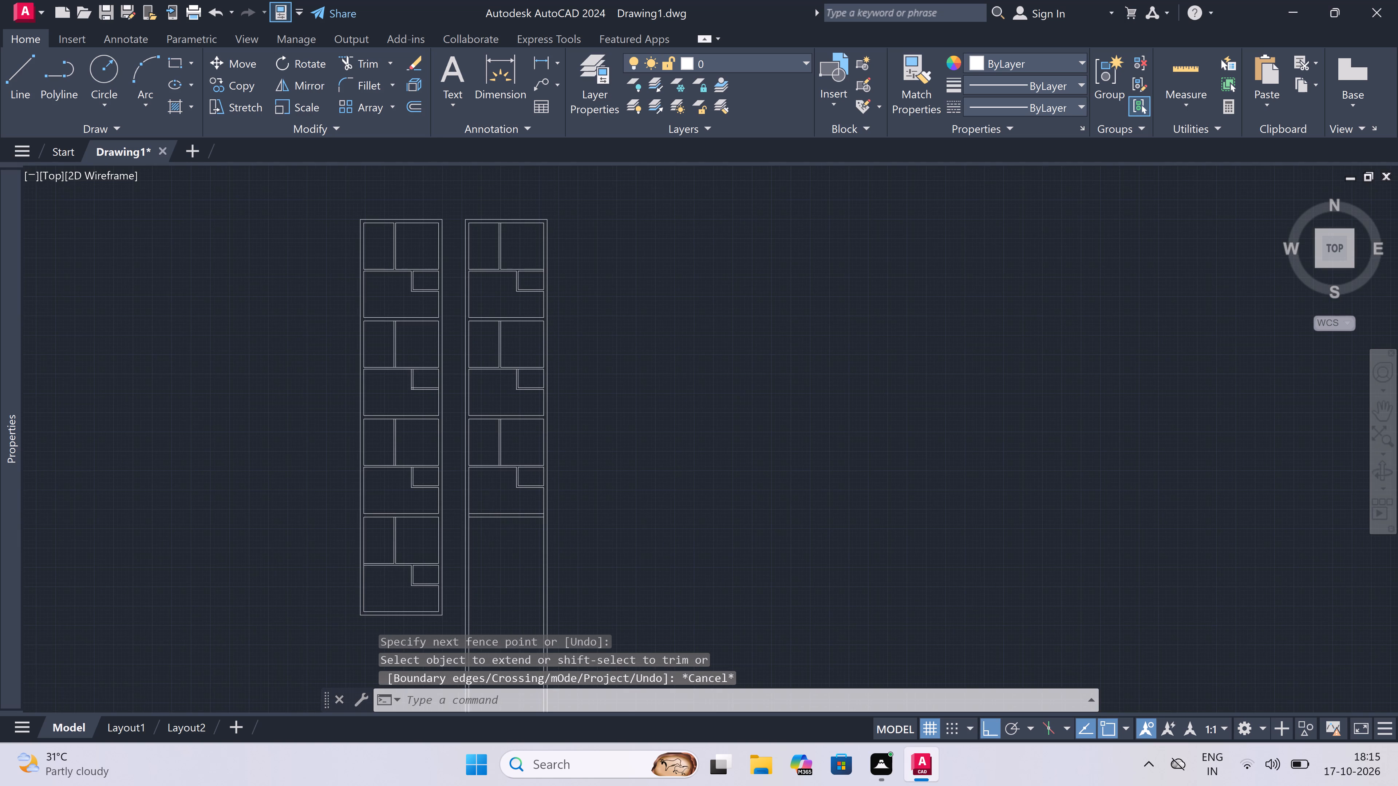
{"action": "key", "text": "space"}
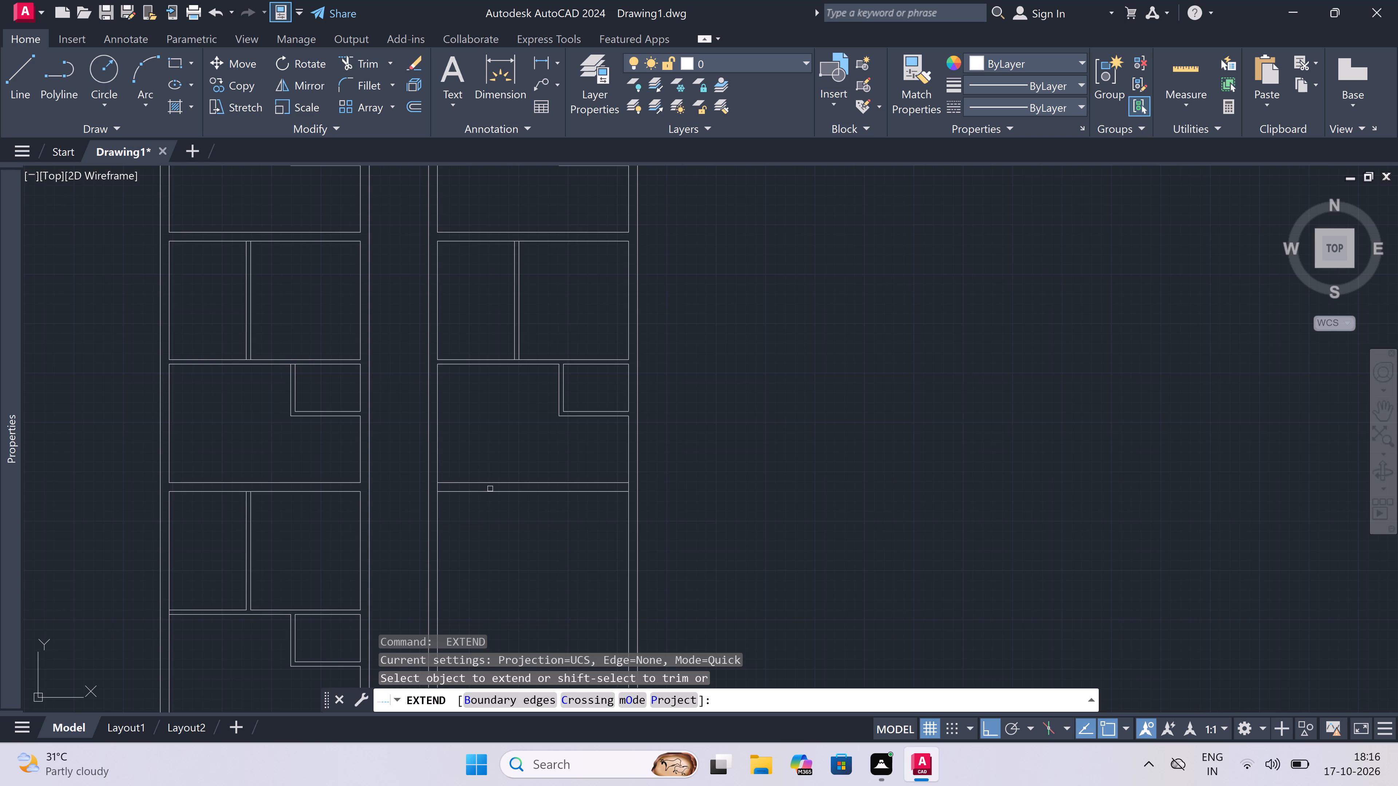
{"action": "key", "text": "Escape"}
{"action": "type", "text": "o"}
{"action": "key", "text": "space"}
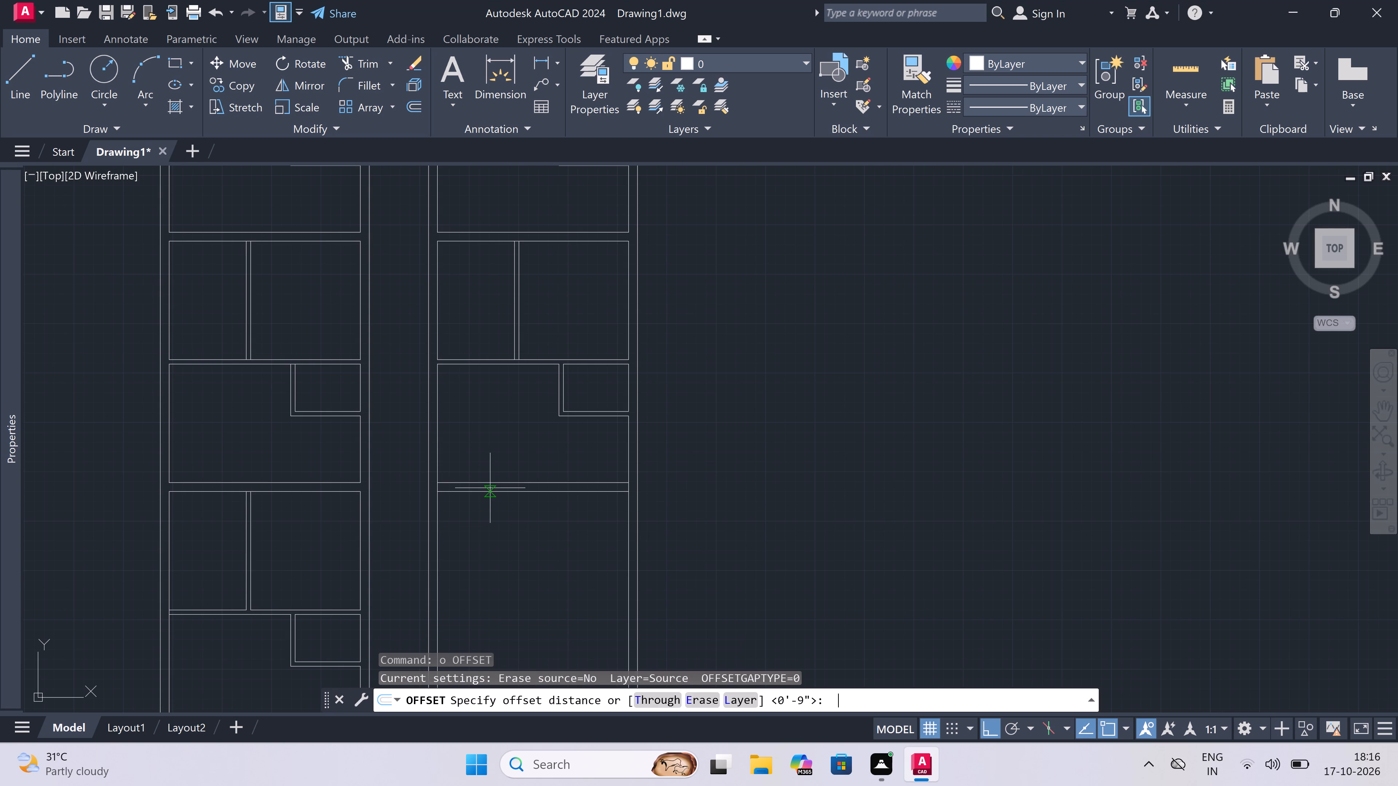
{"action": "left_click", "coordinate": [490, 491]}
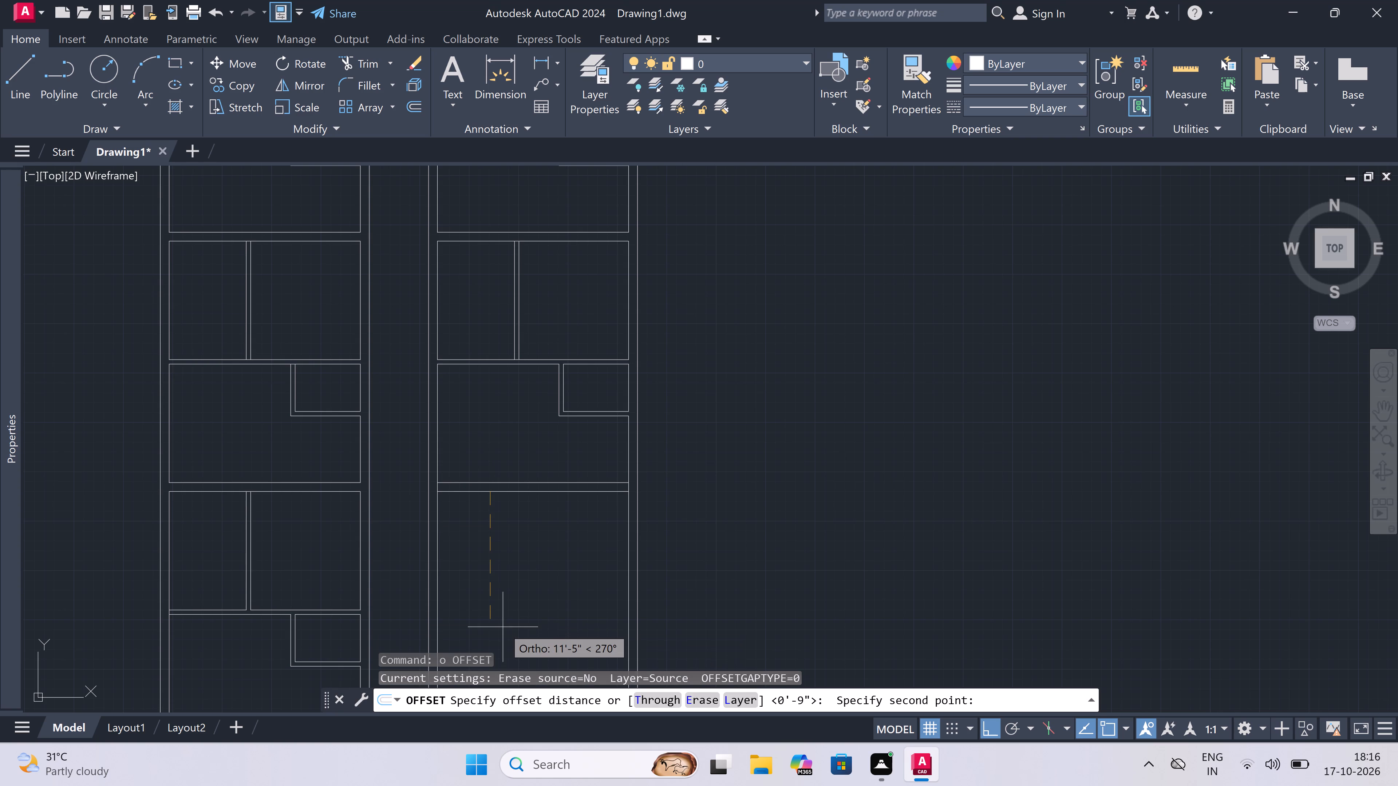
{"action": "type", "text": "10'"}
{"action": "key", "text": "space"}
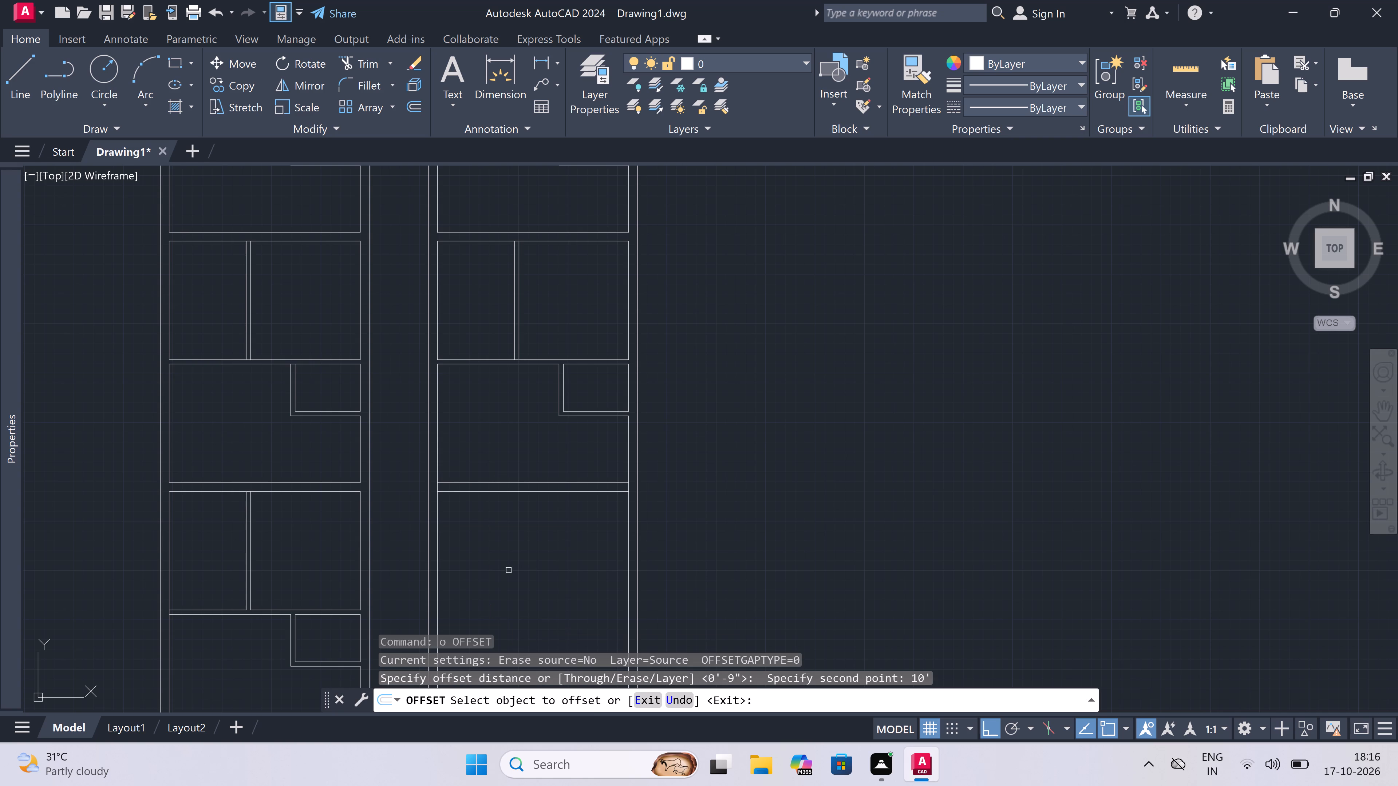
{"action": "left_click_drag", "start_coordinate": [498, 491], "coordinate": [499, 501]}
{"action": "left_click", "coordinate": [501, 560]}
{"action": "key", "text": "Escape"}
Offset the fourth unit's new horizontal line 4.5" downward to form the partition thickness.
{"action": "scroll", "coordinate": [512, 504], "scroll_direction": "down", "scroll_amount": 5}
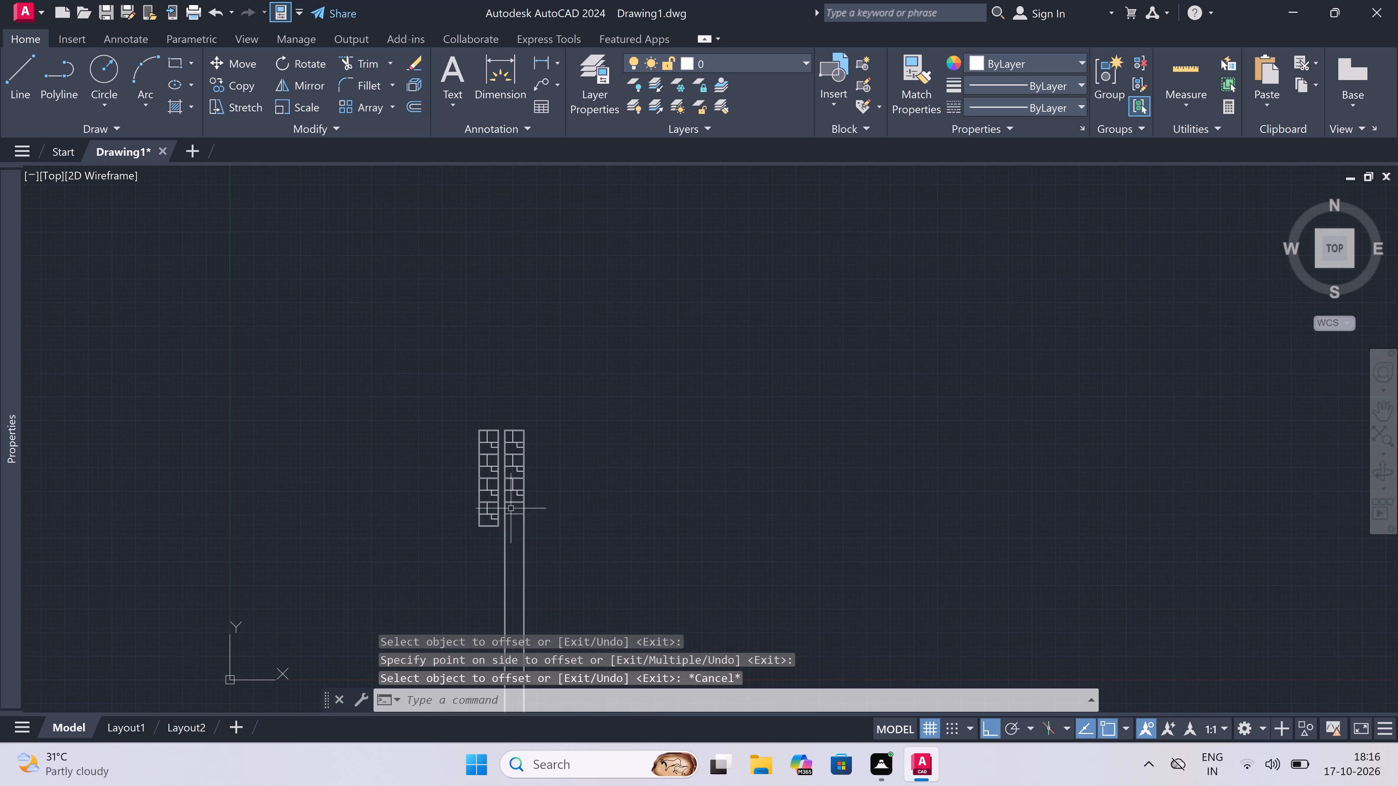
{"action": "scroll", "coordinate": [508, 523], "scroll_direction": "up", "scroll_amount": 5}
{"action": "scroll", "coordinate": [510, 464], "scroll_direction": "up", "scroll_amount": 2}
{"action": "key", "text": "space"}
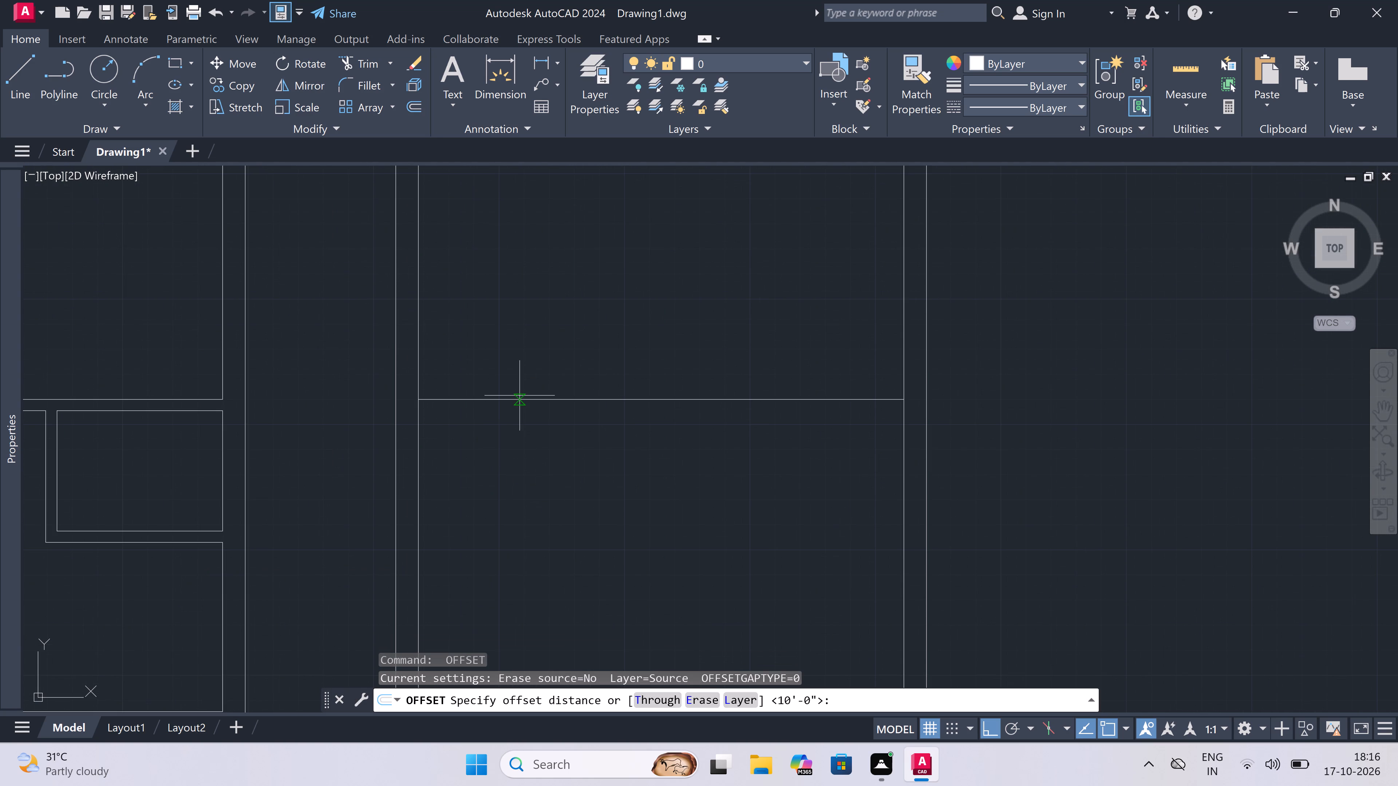
{"action": "left_click_drag", "start_coordinate": [520, 399], "coordinate": [524, 413]}
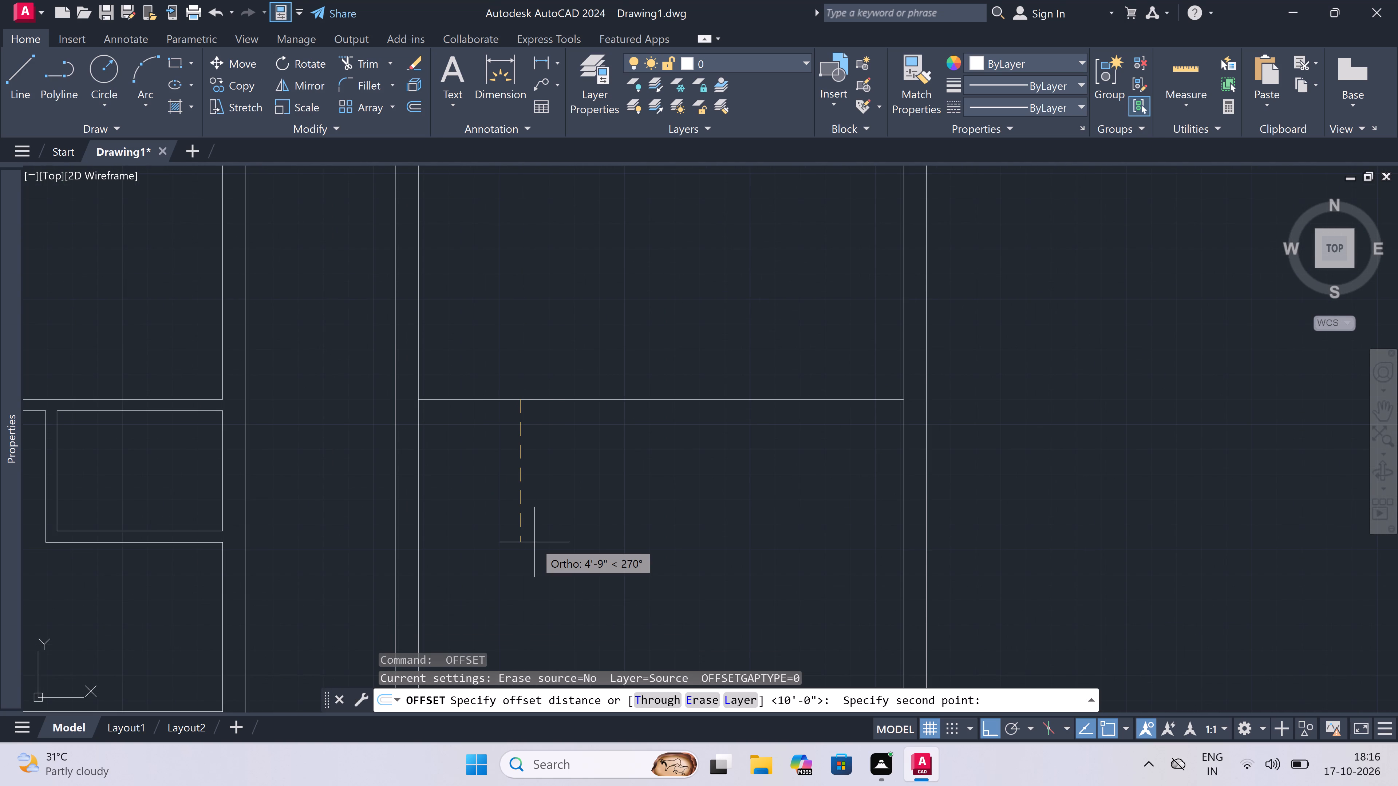
{"action": "type", "text": "4.5\""}
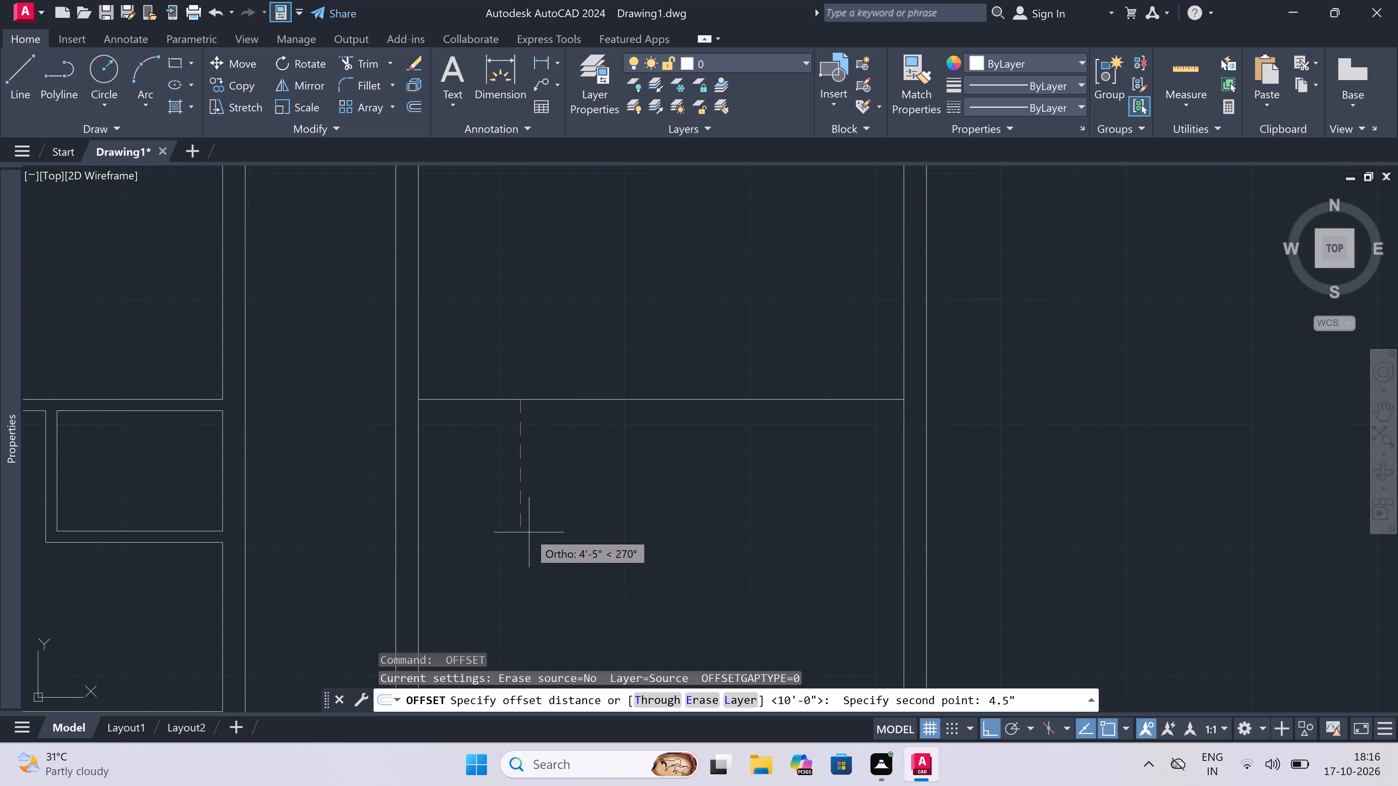
{"action": "left_click", "coordinate": [565, 505]}
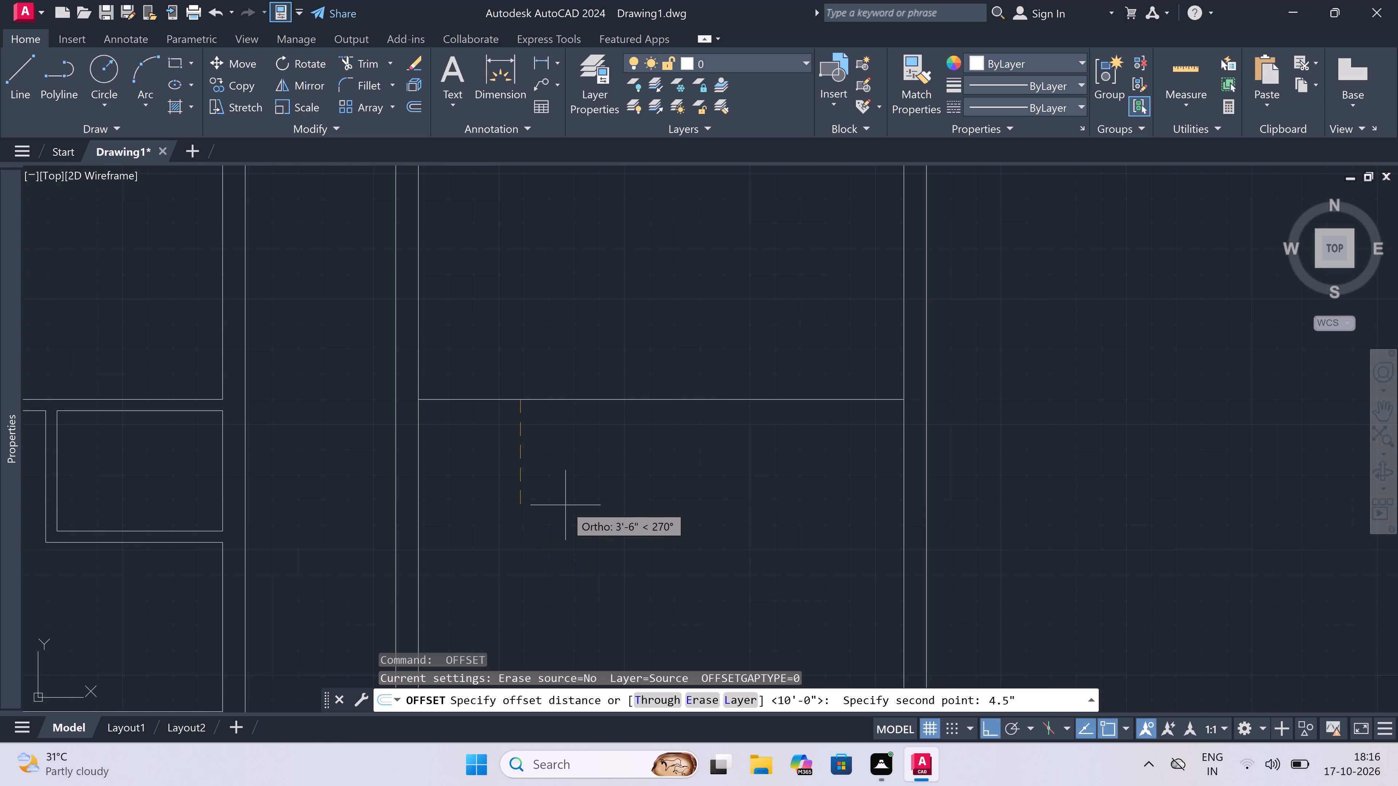
{"action": "left_click", "coordinate": [537, 520]}
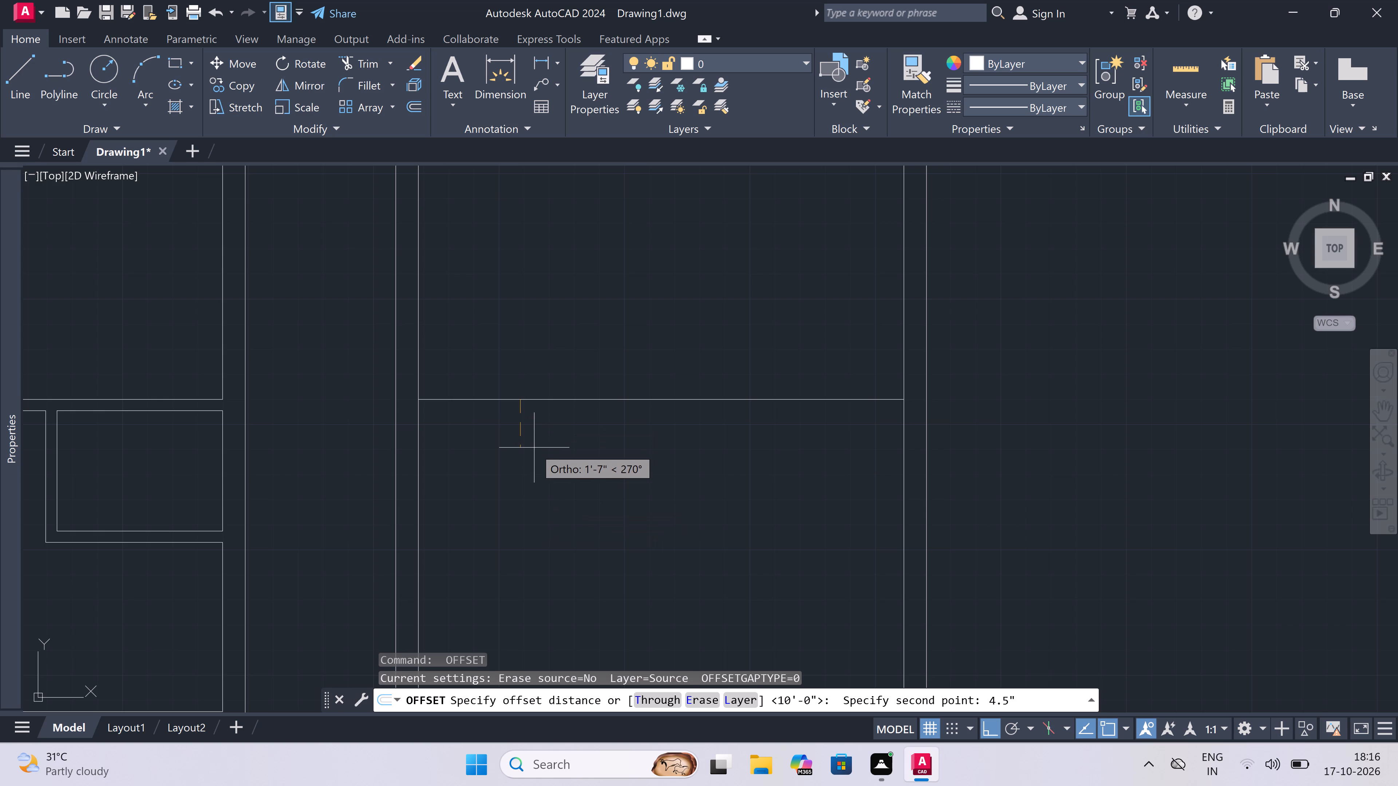
{"action": "key", "text": "space"}
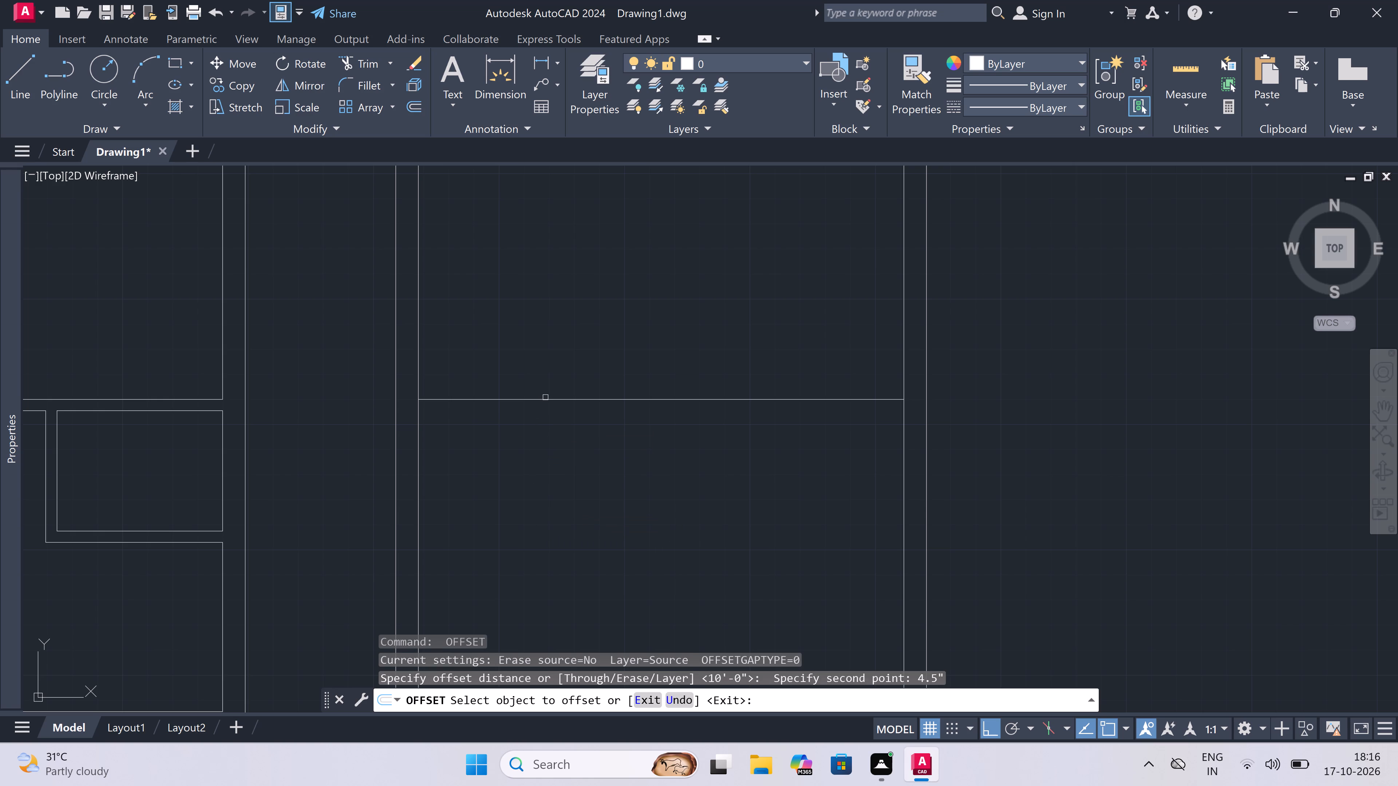
{"action": "left_click_drag", "start_coordinate": [546, 399], "coordinate": [546, 437]}
{"action": "left_click", "coordinate": [549, 457]}
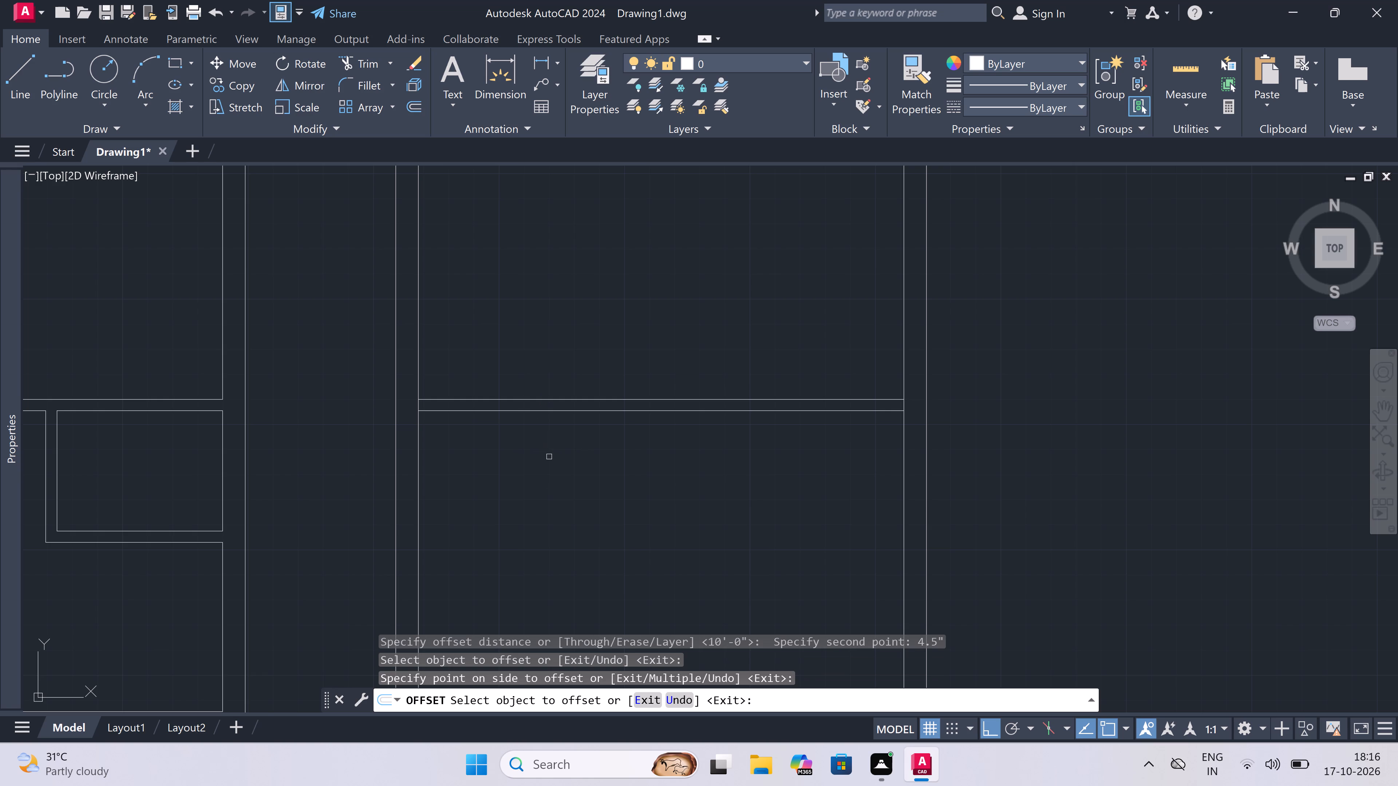
{"action": "key", "text": "Escape"}
Offset the lower line of the fourth unit's horizontal partition 4' downward to mark the small room's depth.
{"action": "key", "text": "space"}
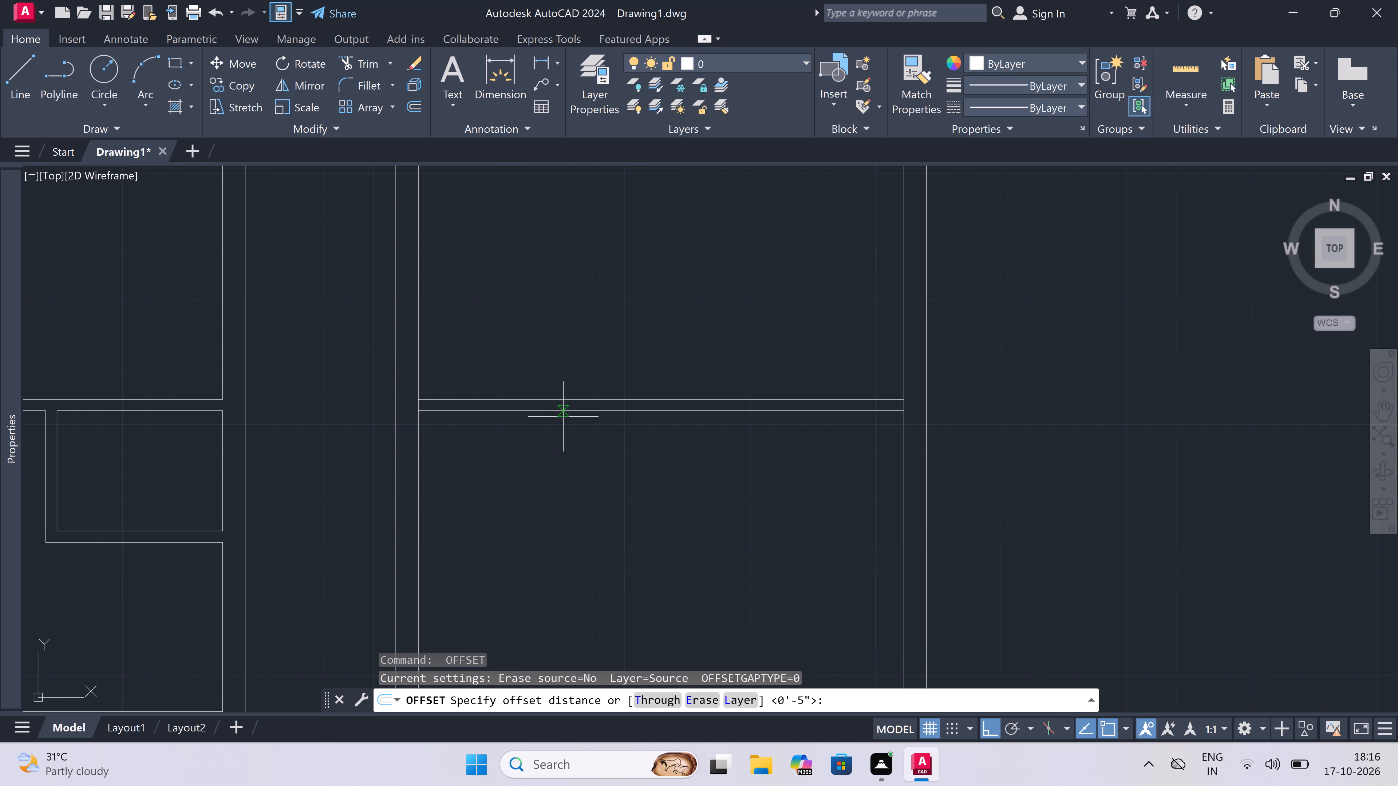
{"action": "left_click", "coordinate": [564, 420]}
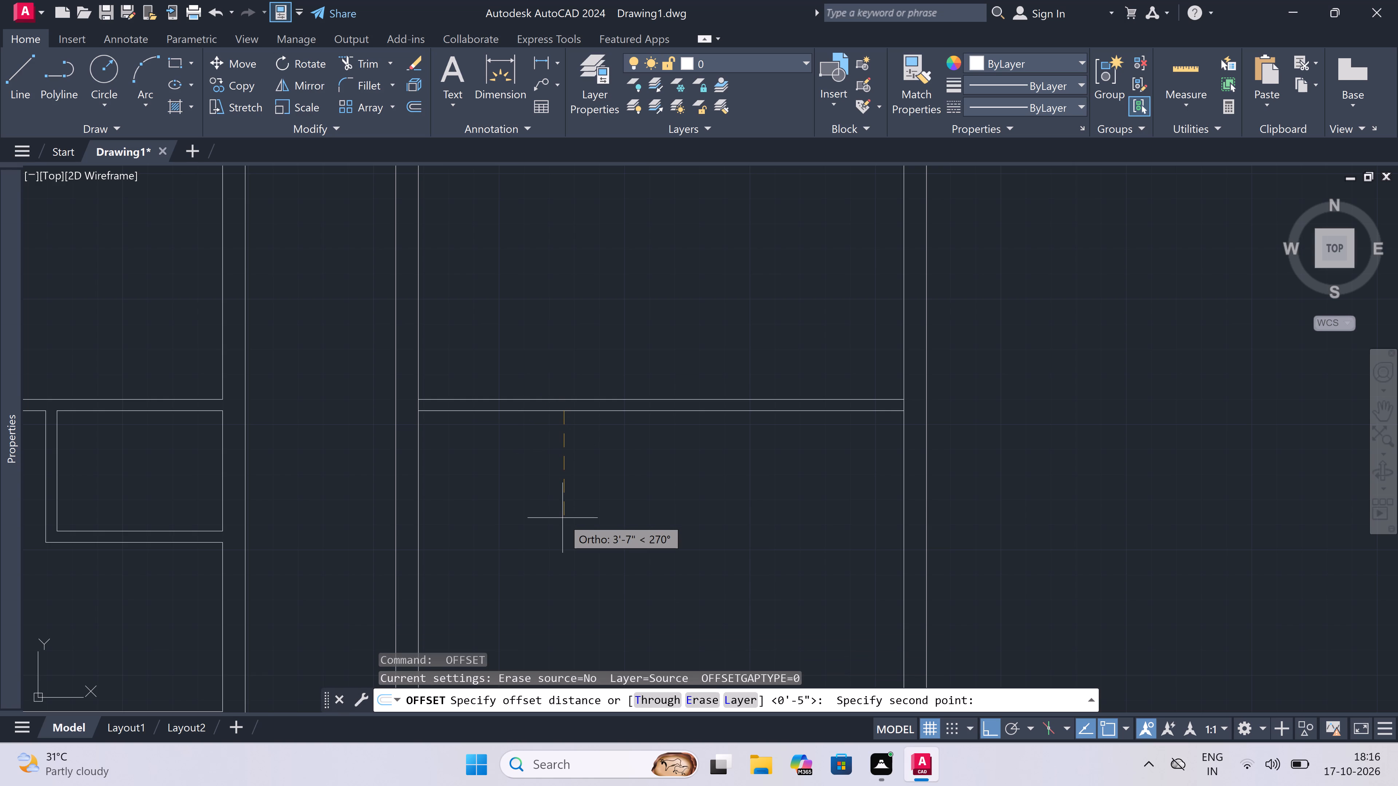
{"action": "type", "text": "4'"}
{"action": "key", "text": "space"}
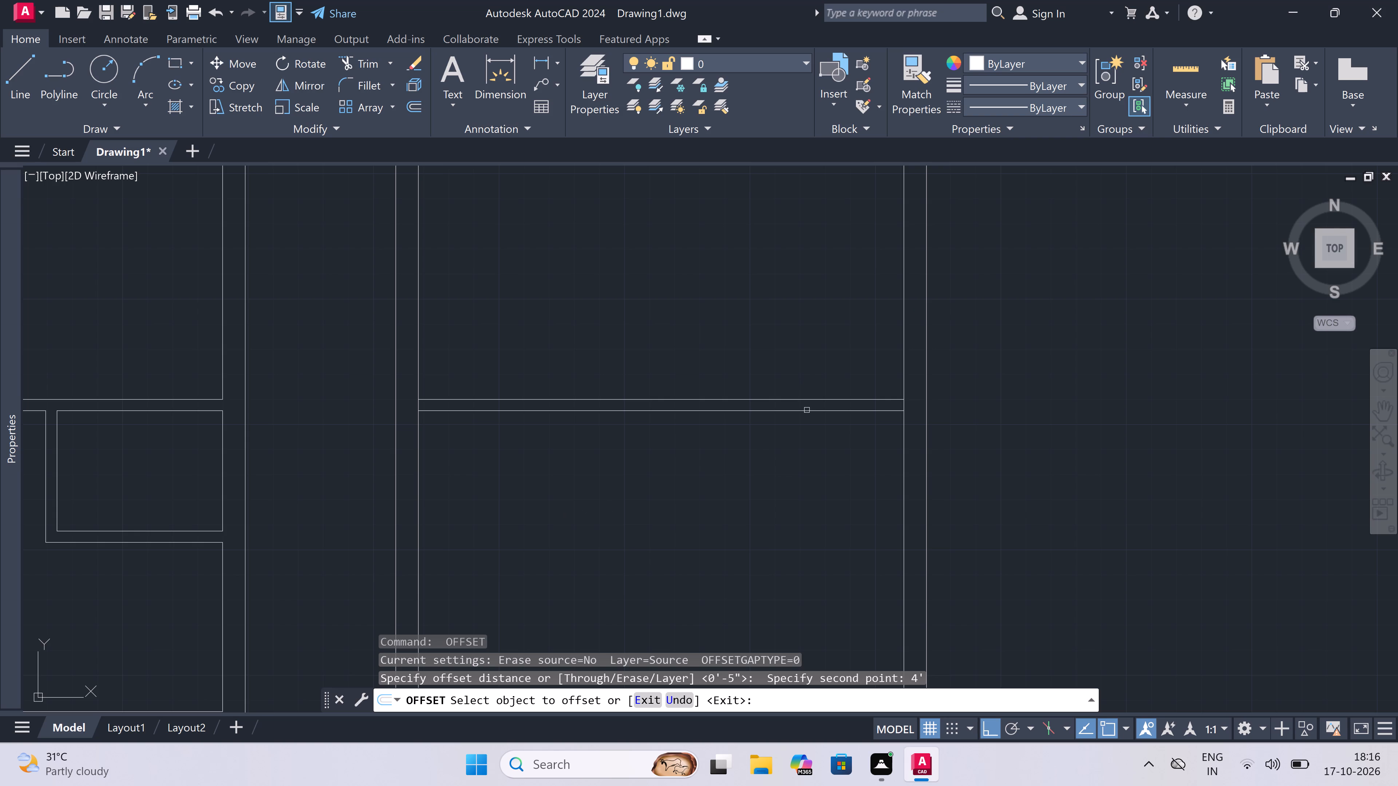
{"action": "left_click_drag", "start_coordinate": [807, 411], "coordinate": [807, 415]}
{"action": "left_click", "coordinate": [809, 465]}
{"action": "key", "text": "Escape"}
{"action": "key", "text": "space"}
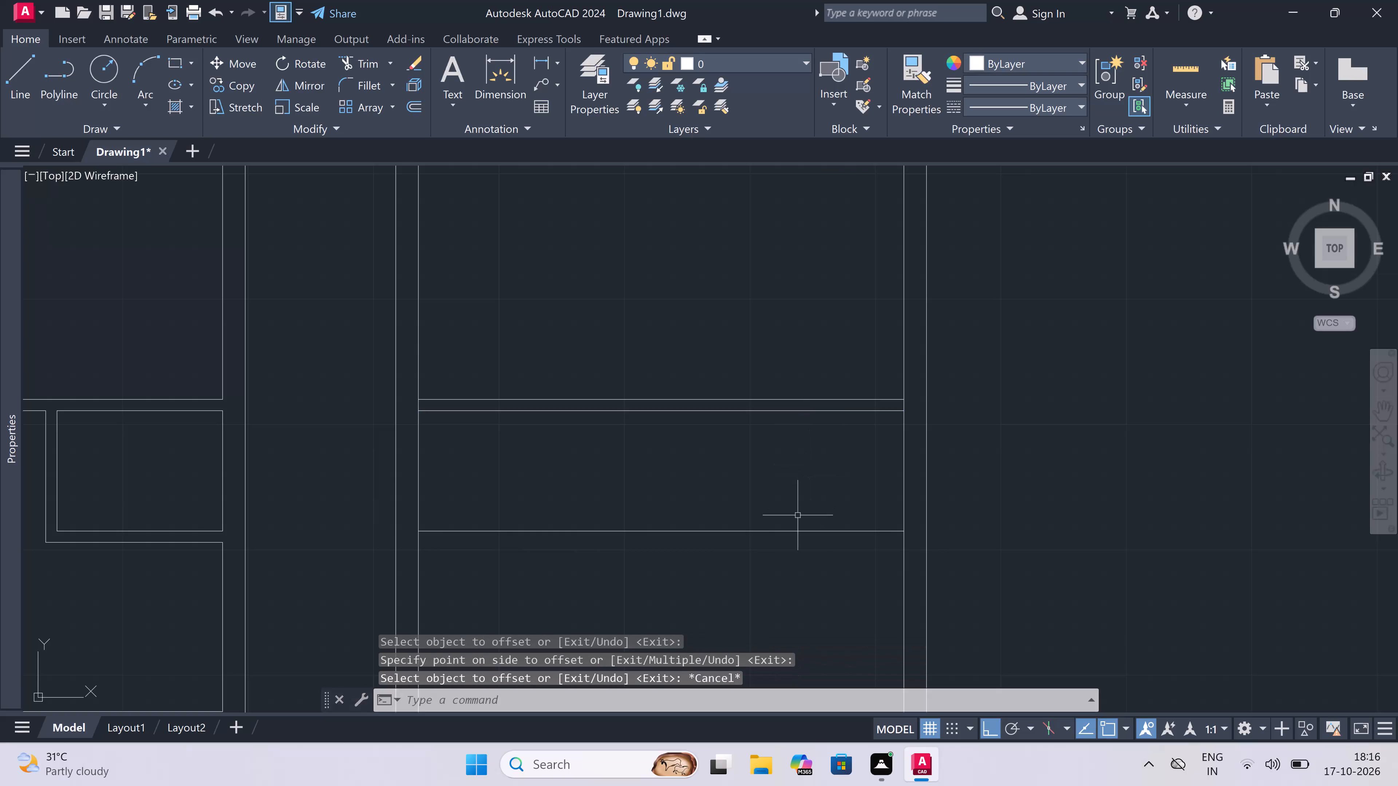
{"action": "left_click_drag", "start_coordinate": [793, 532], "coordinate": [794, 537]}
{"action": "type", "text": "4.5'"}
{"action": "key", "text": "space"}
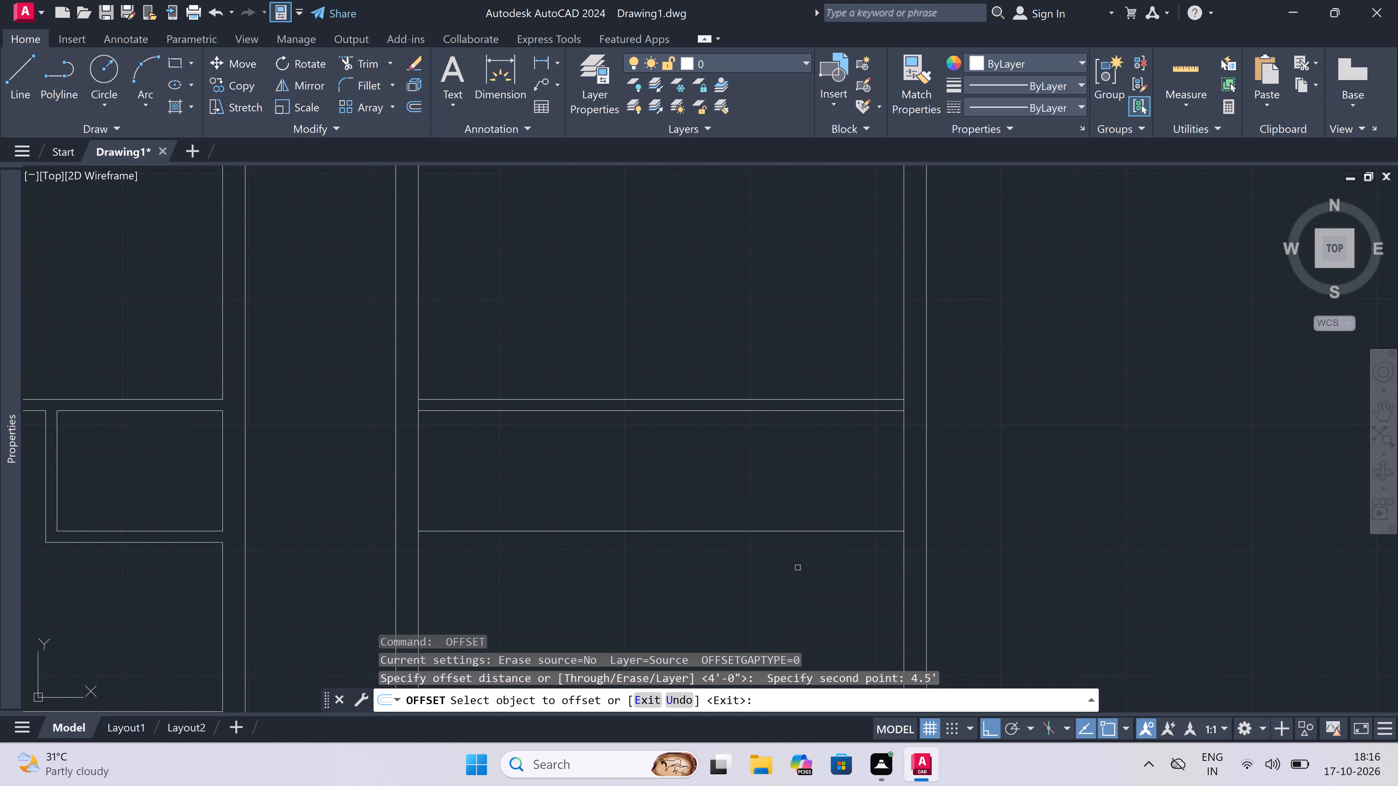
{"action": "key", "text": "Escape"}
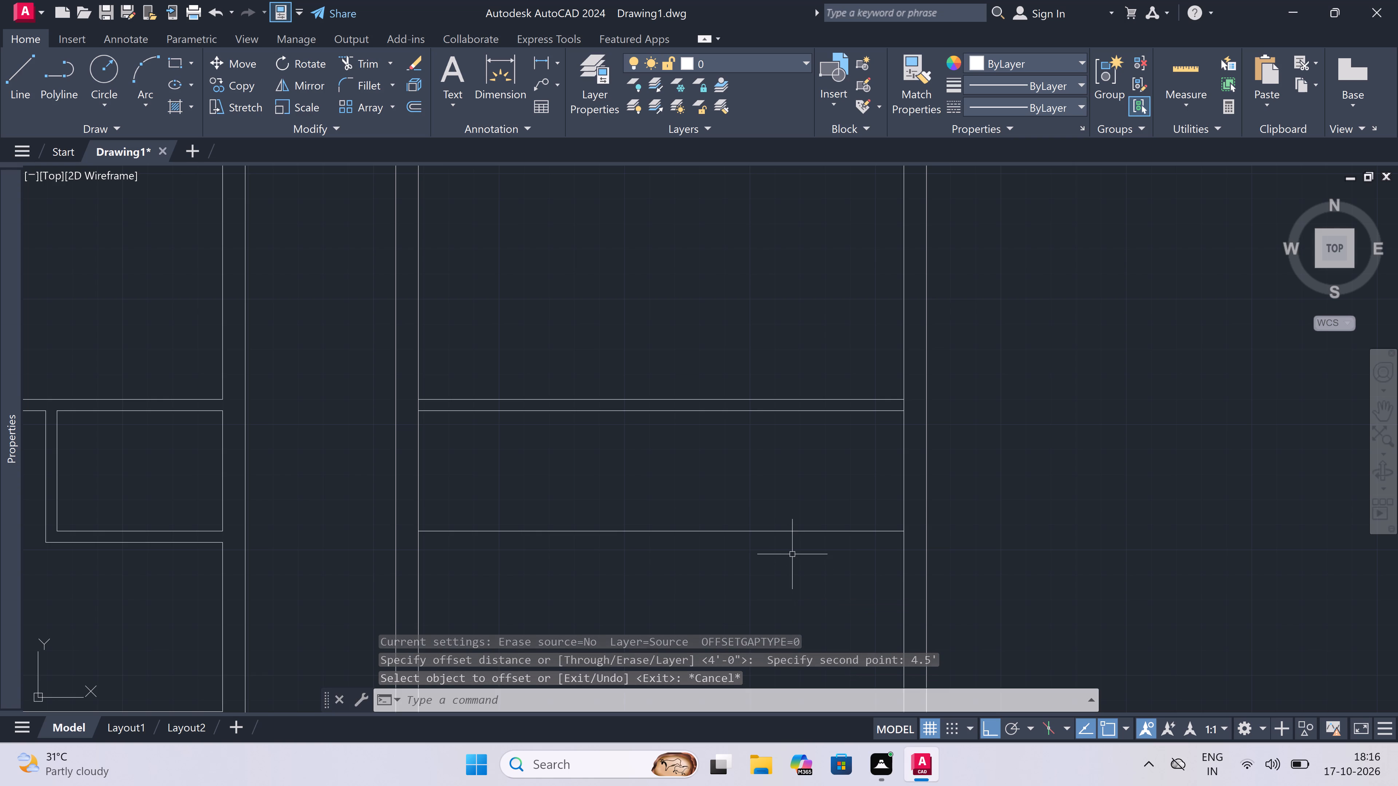
Offset the small room's bottom line in the fourth unit 4.5" downward to form its partition thickness.
{"action": "key", "text": "space"}
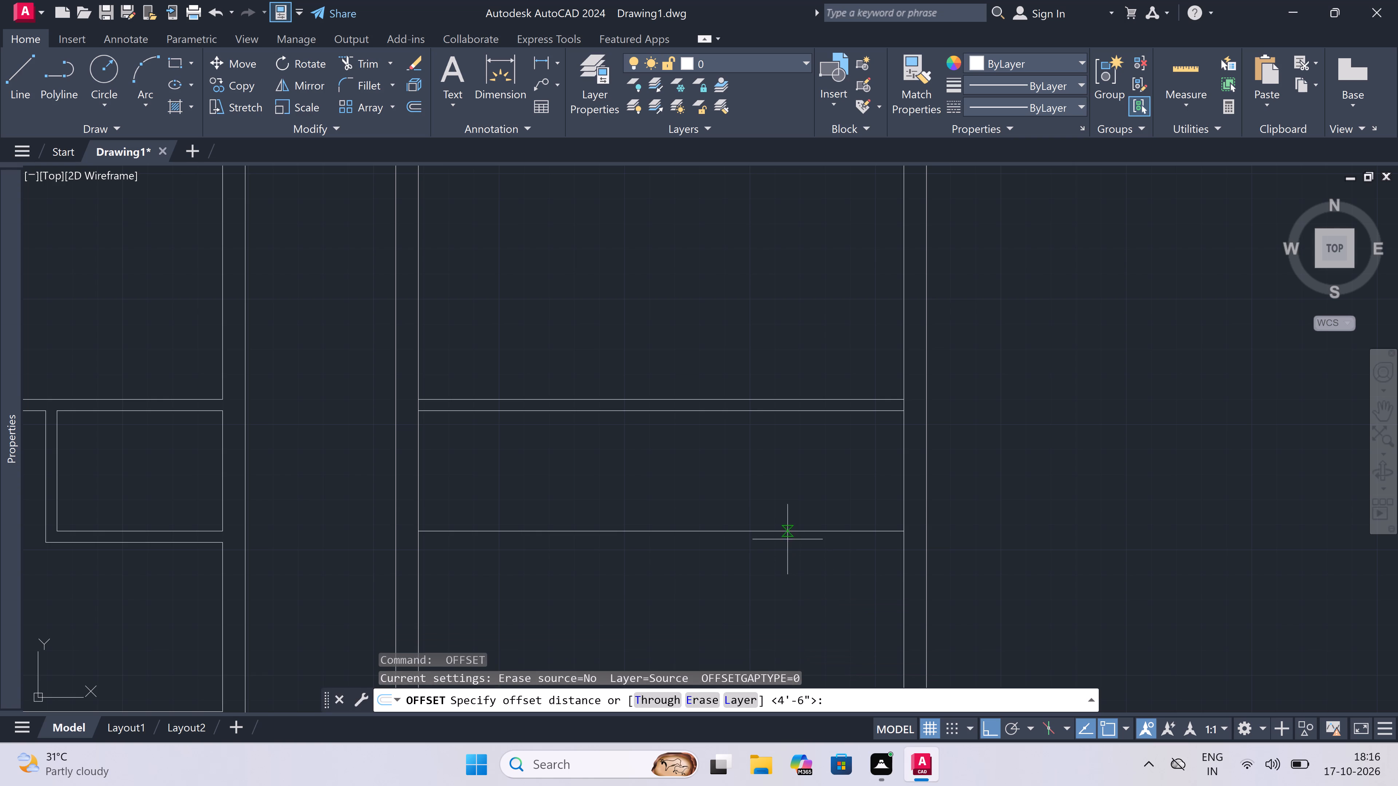
{"action": "left_click_drag", "start_coordinate": [787, 530], "coordinate": [787, 534]}
{"action": "type", "text": "4.5\""}
{"action": "key", "text": "space"}
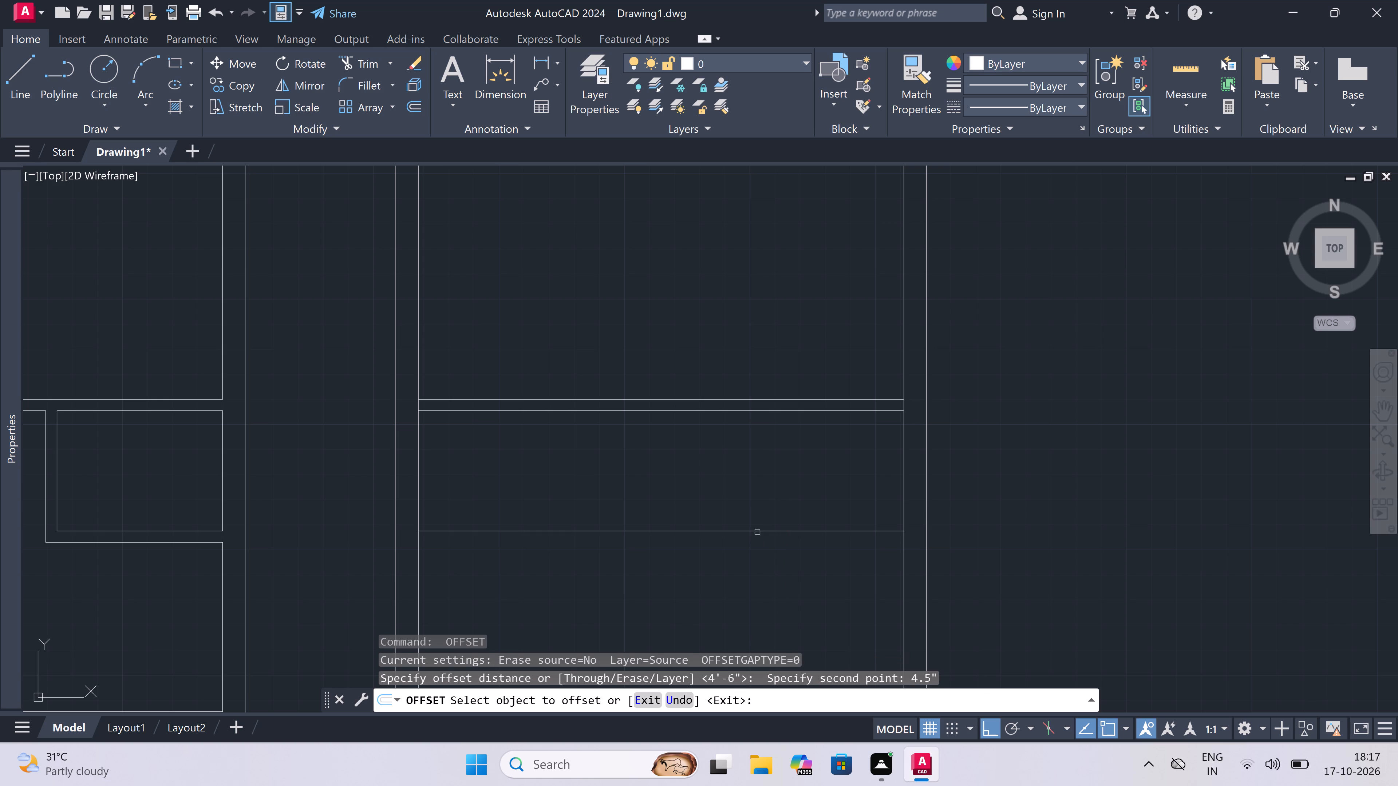
{"action": "left_click_drag", "start_coordinate": [757, 532], "coordinate": [757, 545]}
{"action": "left_click", "coordinate": [755, 559]}
{"action": "key", "text": "Escape"}
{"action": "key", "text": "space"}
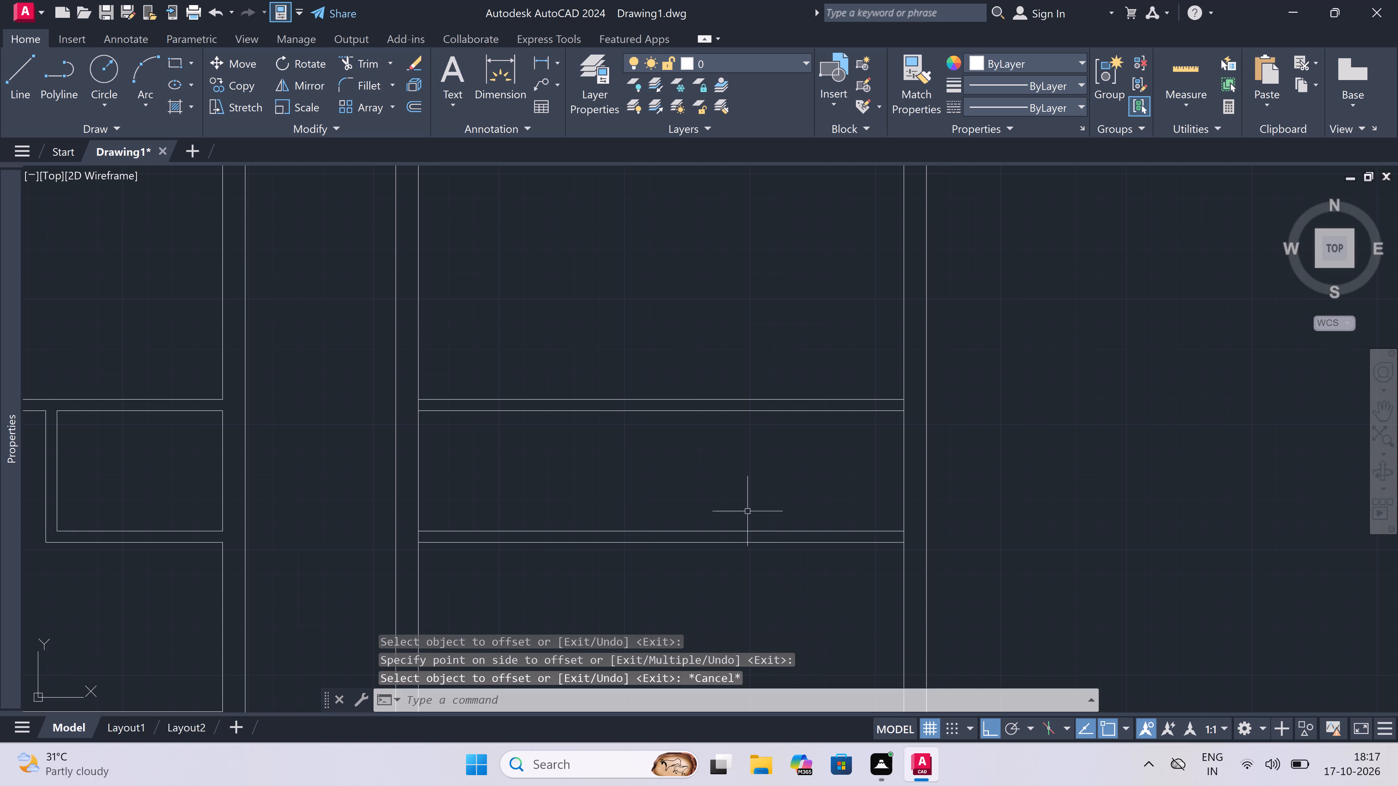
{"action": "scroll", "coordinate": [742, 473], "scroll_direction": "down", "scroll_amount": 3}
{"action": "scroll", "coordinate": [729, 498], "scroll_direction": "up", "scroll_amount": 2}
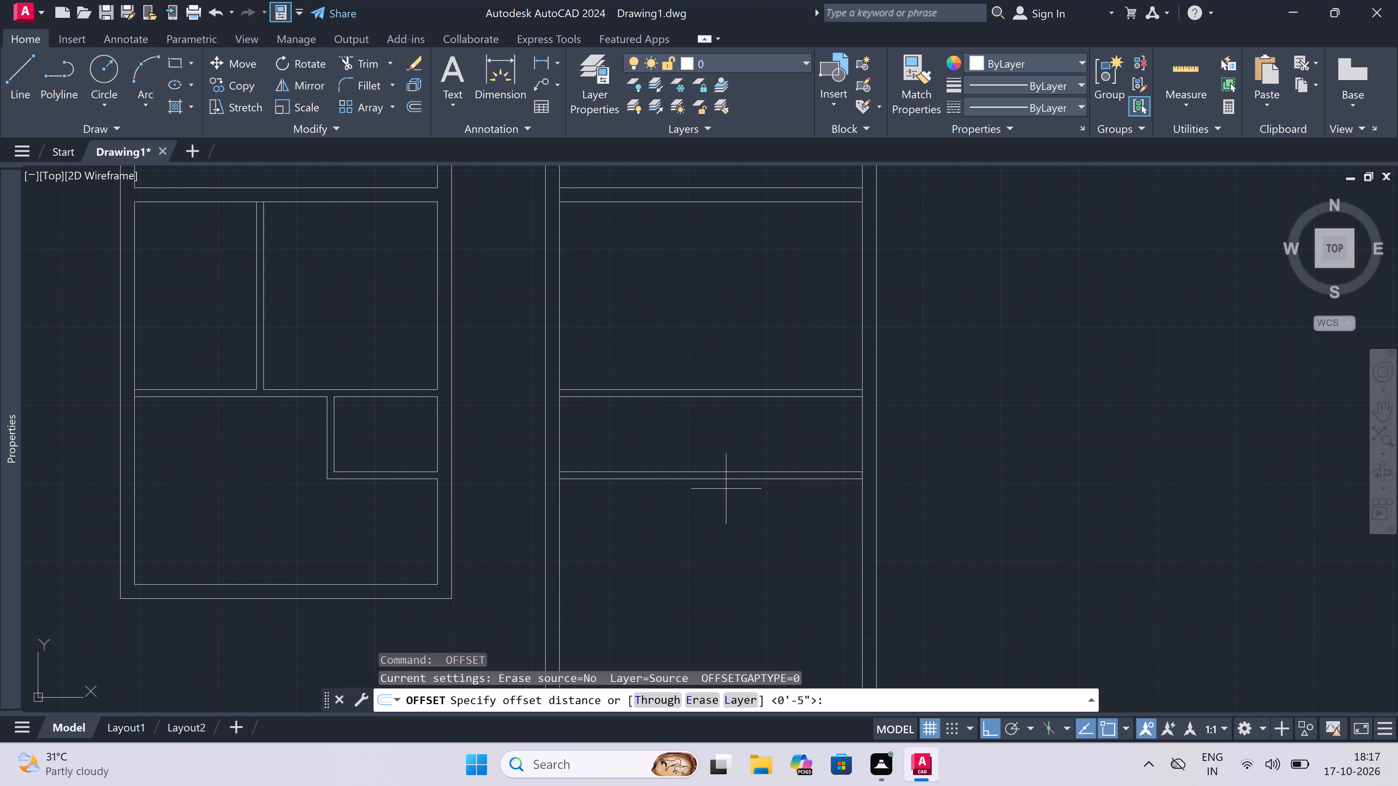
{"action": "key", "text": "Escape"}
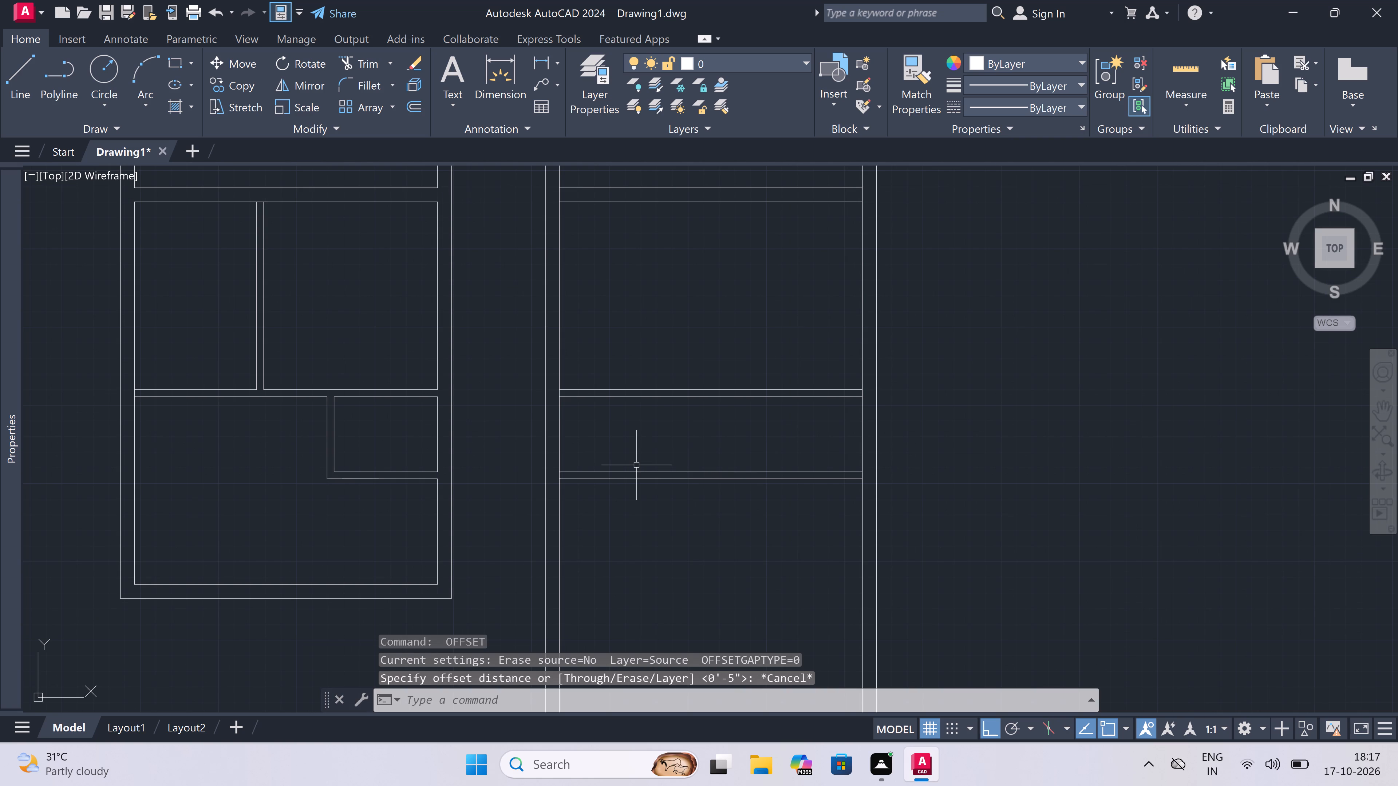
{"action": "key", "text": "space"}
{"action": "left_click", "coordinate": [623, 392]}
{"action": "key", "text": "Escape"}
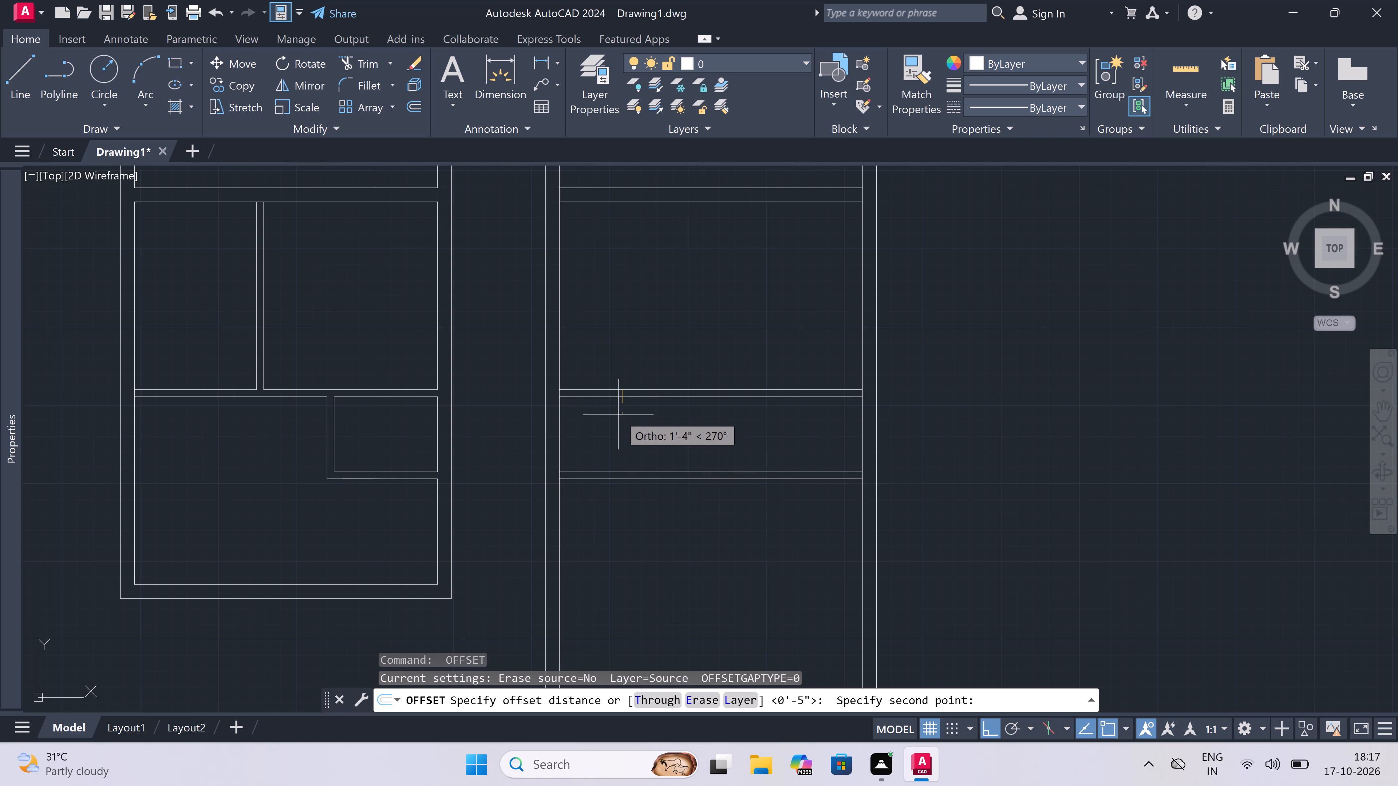
Offset the top line of the fourth unit's lower room 10' downward to mark the room's bottom wall.
{"action": "key", "text": "space"}
{"action": "left_click_drag", "start_coordinate": [620, 398], "coordinate": [623, 453]}
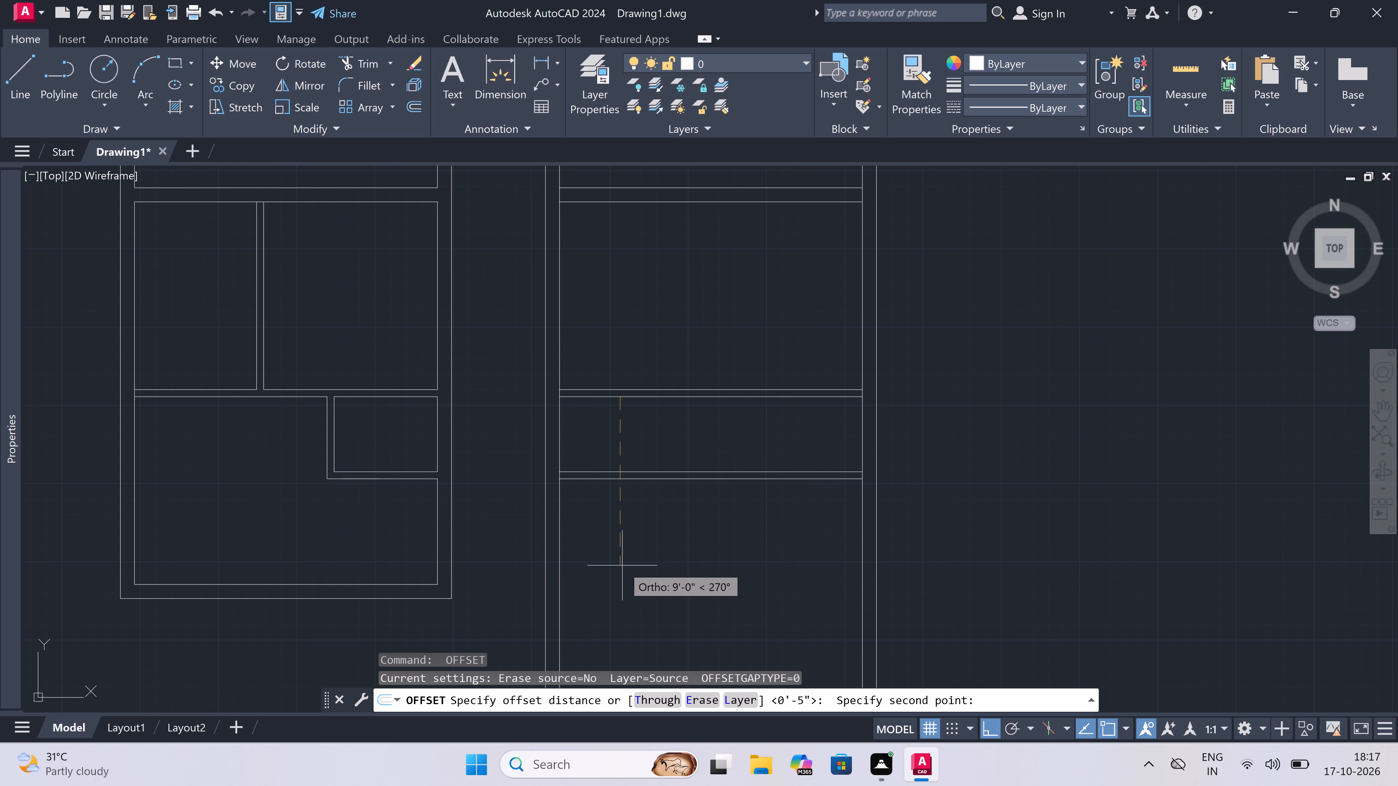
{"action": "type", "text": "10"}
{"action": "type", "text": "'"}
{"action": "key", "text": "space"}
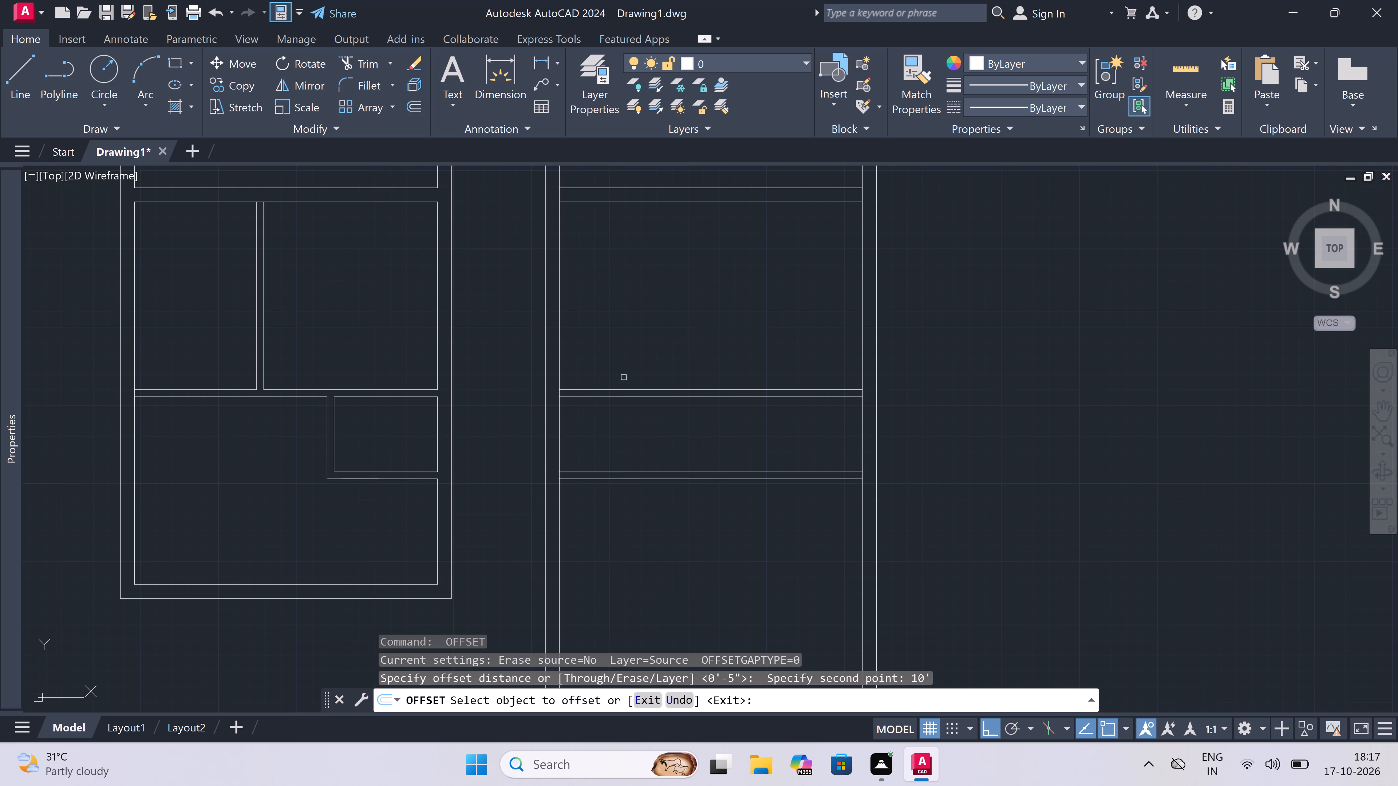
{"action": "left_click_drag", "start_coordinate": [622, 398], "coordinate": [622, 422]}
{"action": "left_click_drag", "start_coordinate": [622, 544], "coordinate": [624, 541]}
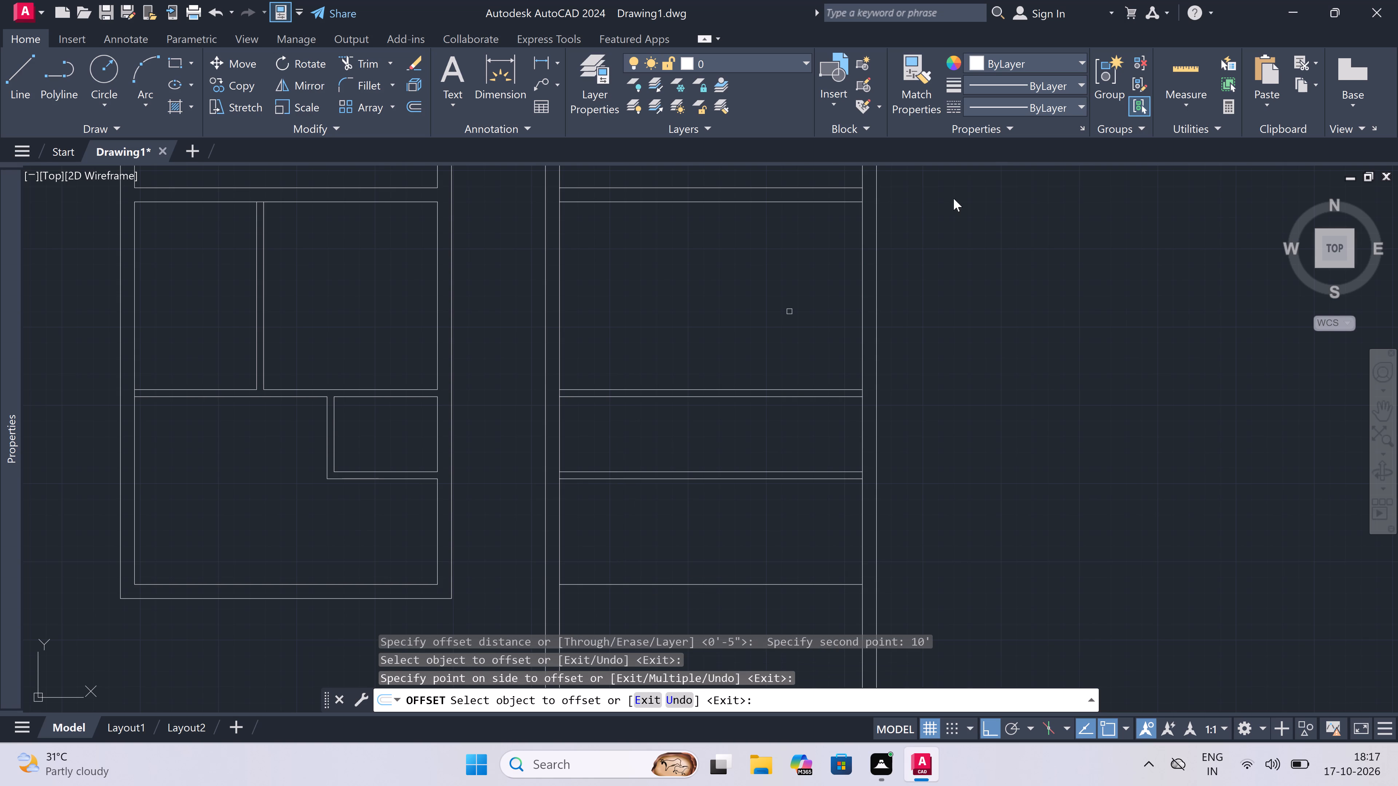
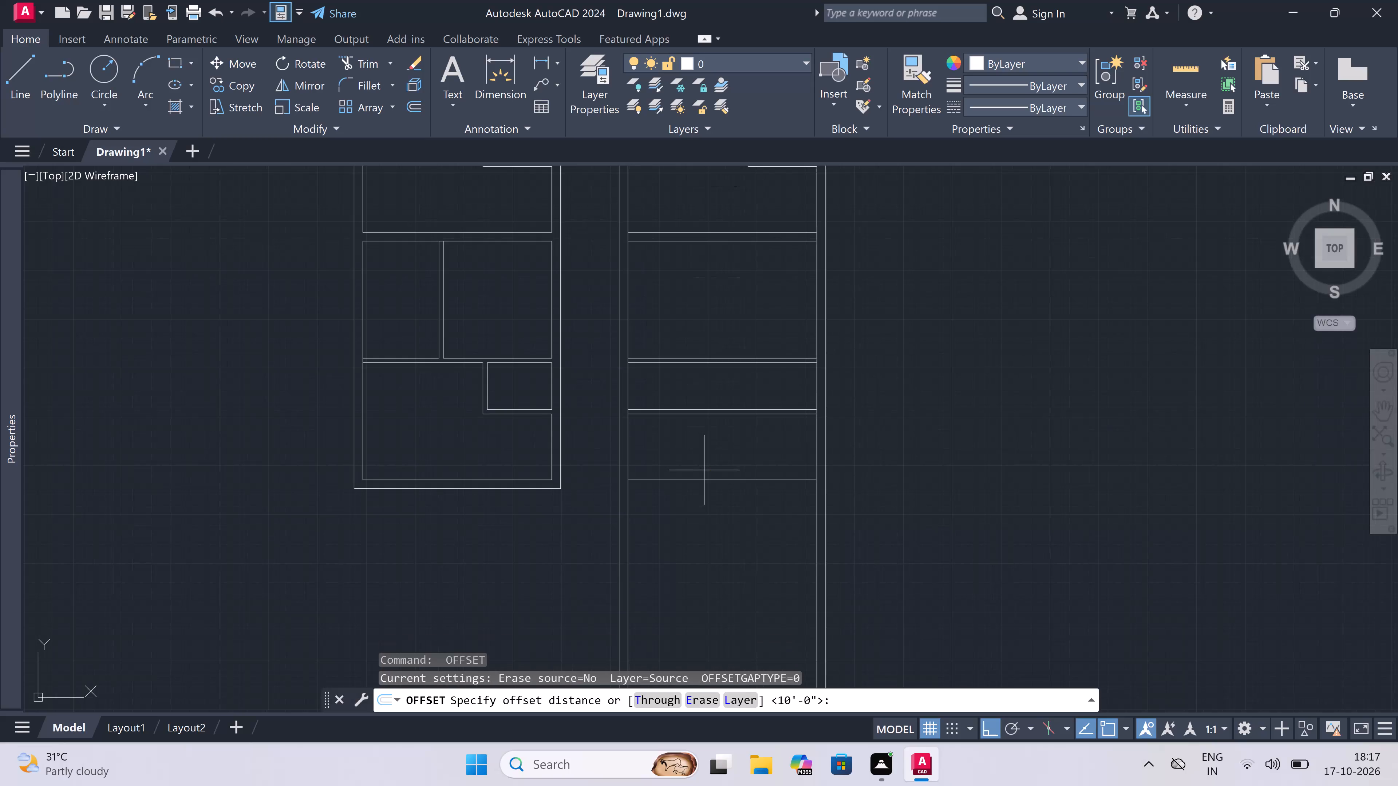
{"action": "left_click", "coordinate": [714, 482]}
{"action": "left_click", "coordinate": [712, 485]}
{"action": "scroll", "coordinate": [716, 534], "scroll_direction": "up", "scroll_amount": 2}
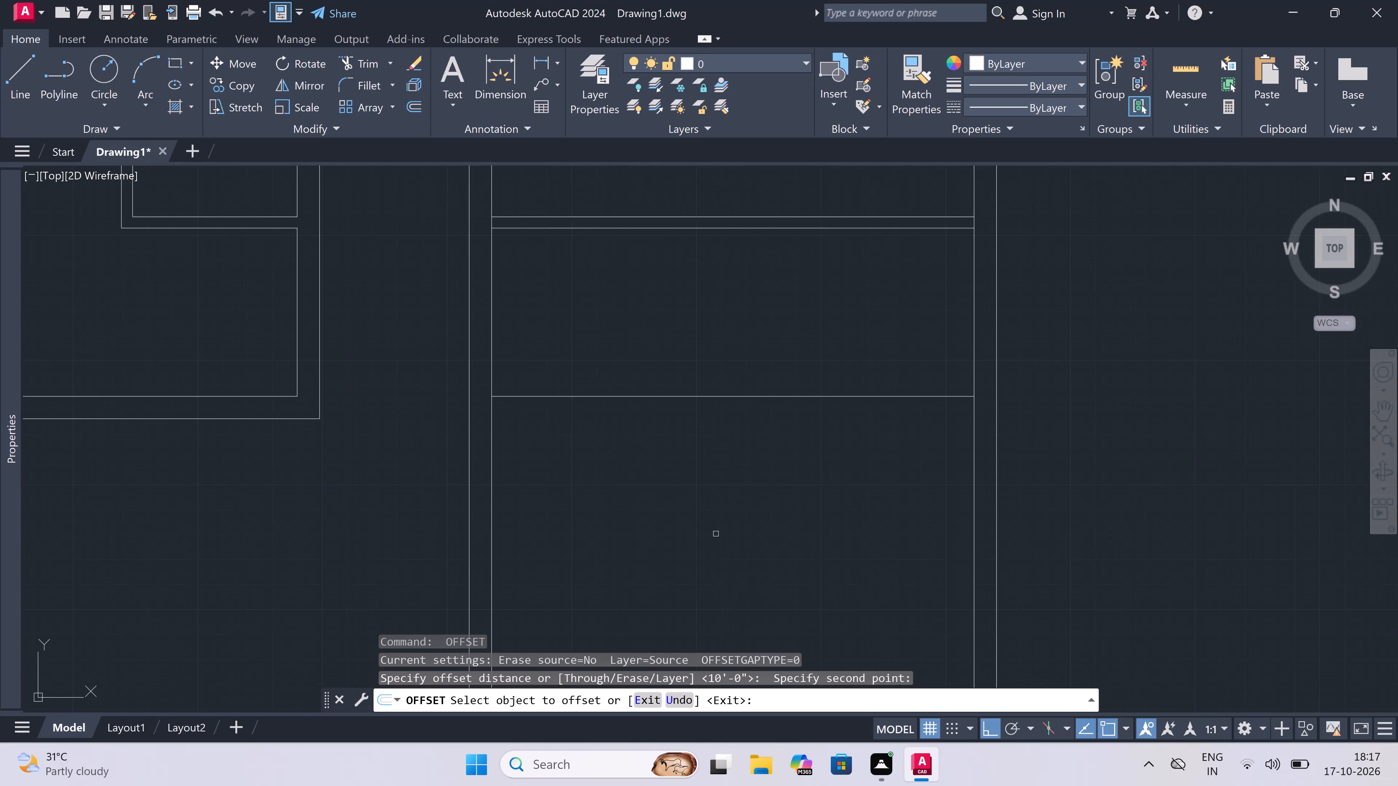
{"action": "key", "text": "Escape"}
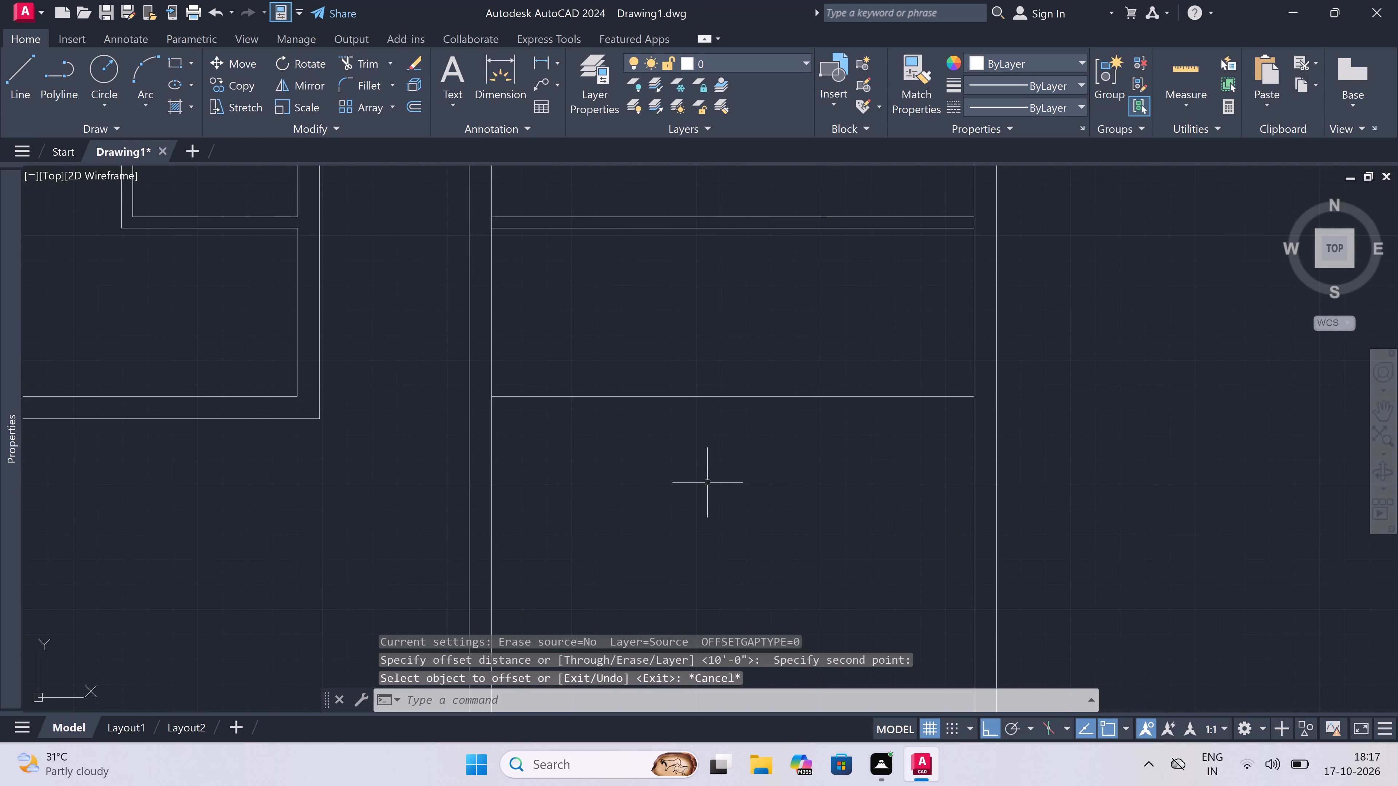
Offset the bottom line of the fourth unit's lower room 9" downward to form the second block's bottom outer wall.
{"action": "type", "text": "o"}
{"action": "key", "text": "space"}
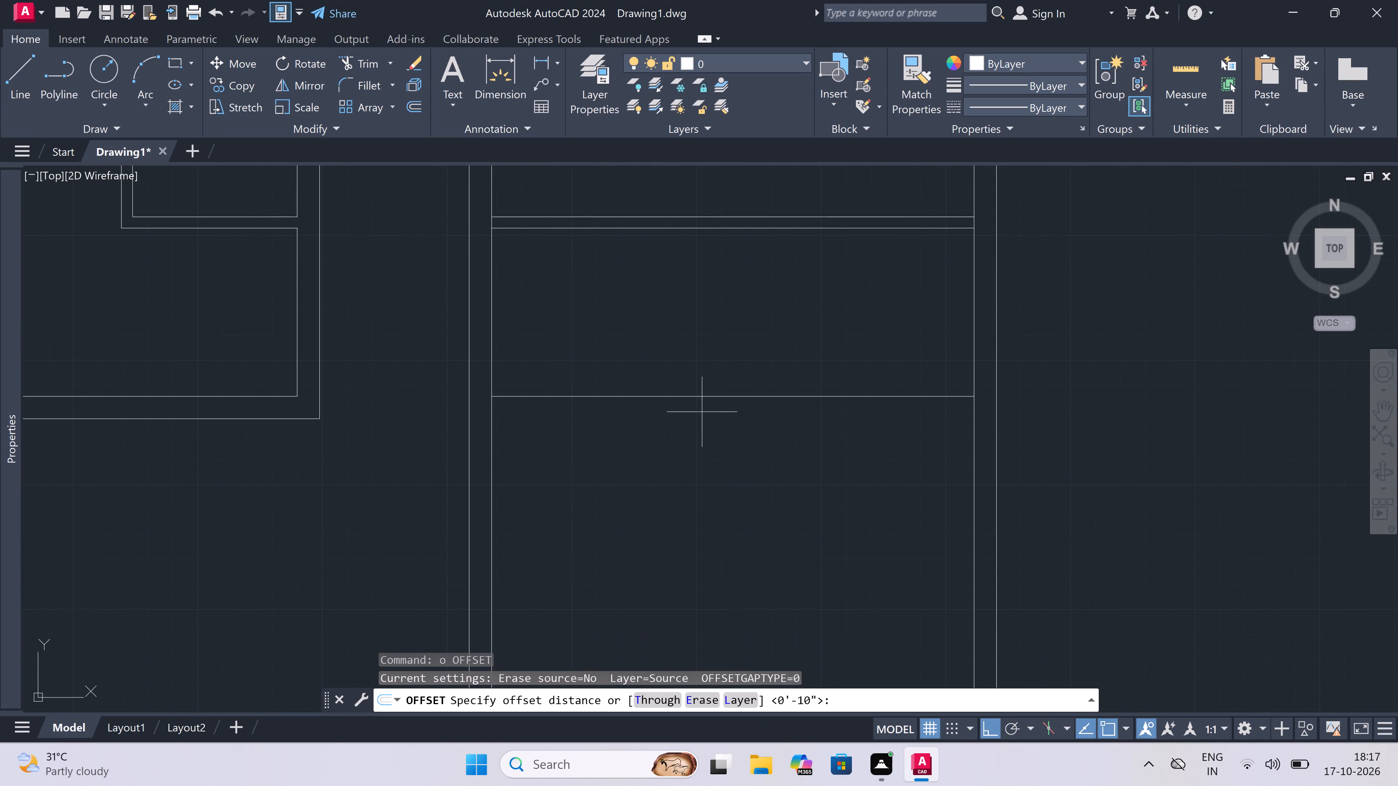
{"action": "left_click", "coordinate": [703, 398]}
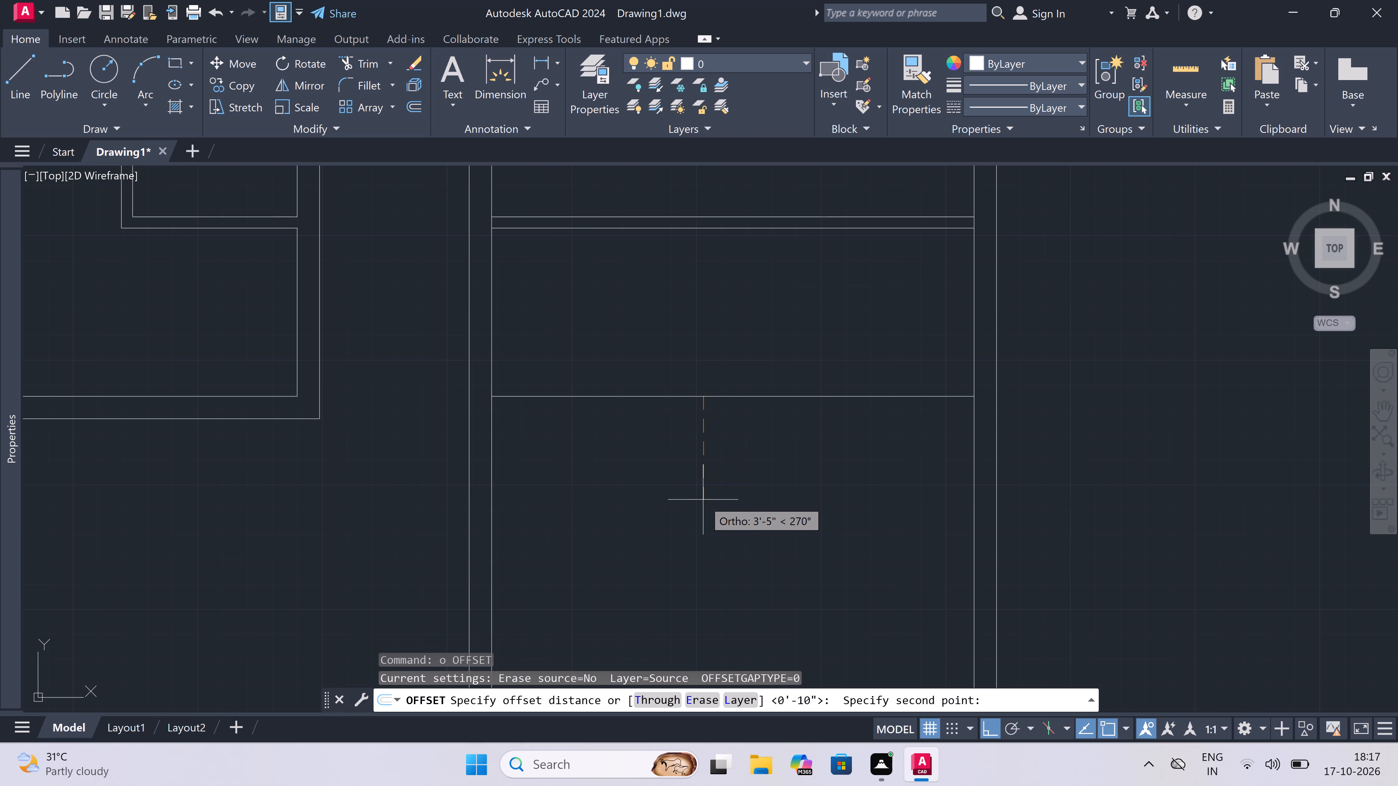
{"action": "key", "text": "9"}
{"action": "key", "text": "shift+quotedbl"}
{"action": "key", "text": "space"}
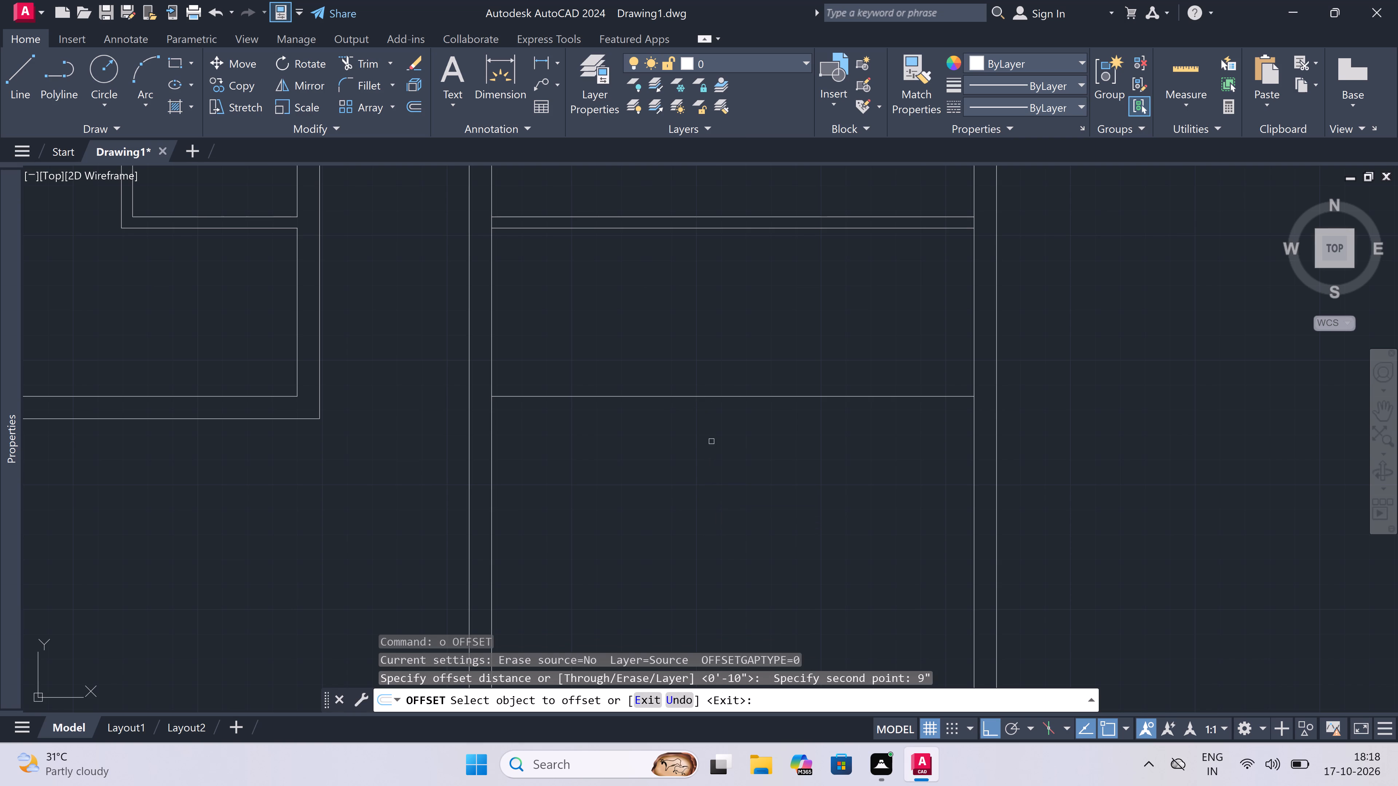
{"action": "left_click", "coordinate": [712, 395]}
{"action": "left_click", "coordinate": [702, 461]}
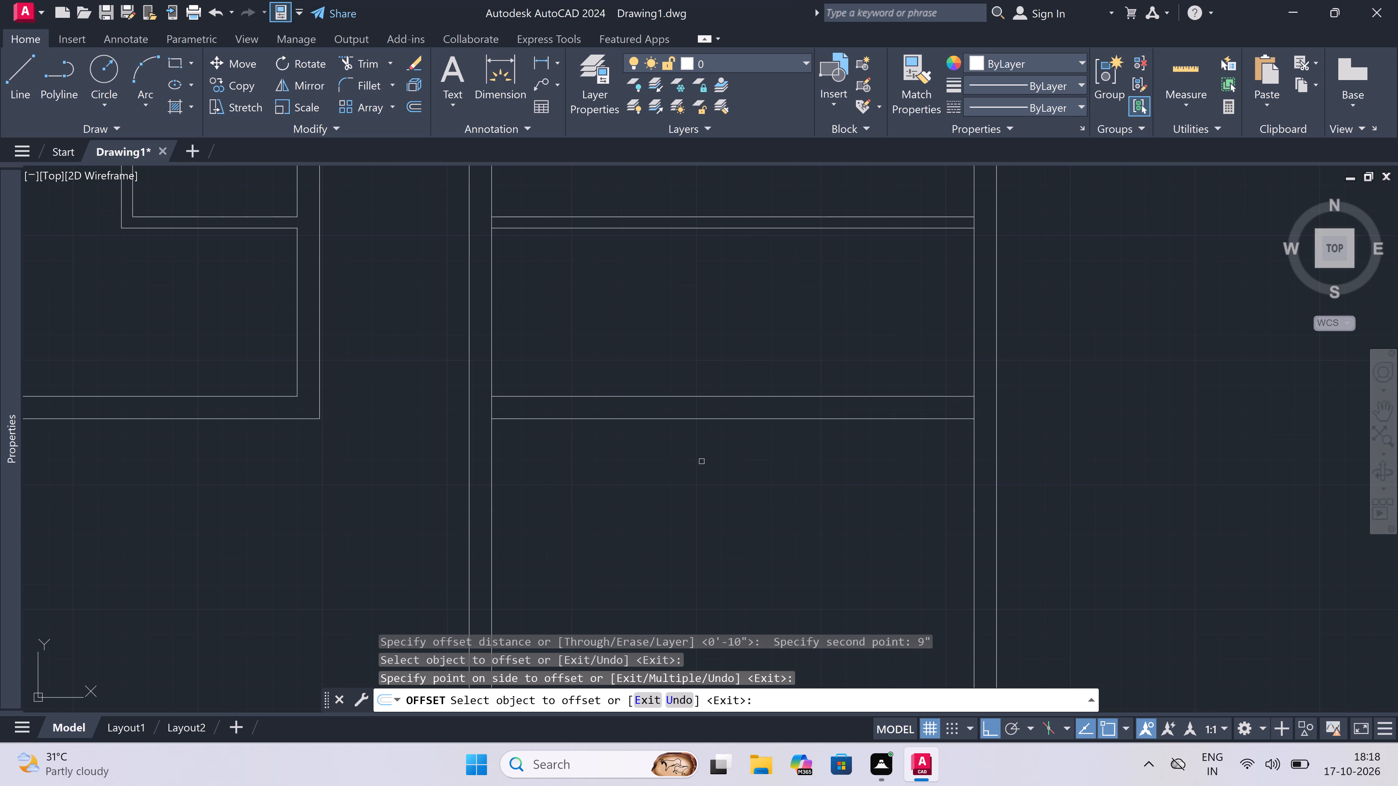
{"action": "key", "text": "Escape"}
Extend both bottom wall lines of the second block to its outer left and right wall lines.
{"action": "type", "text": "ex"}
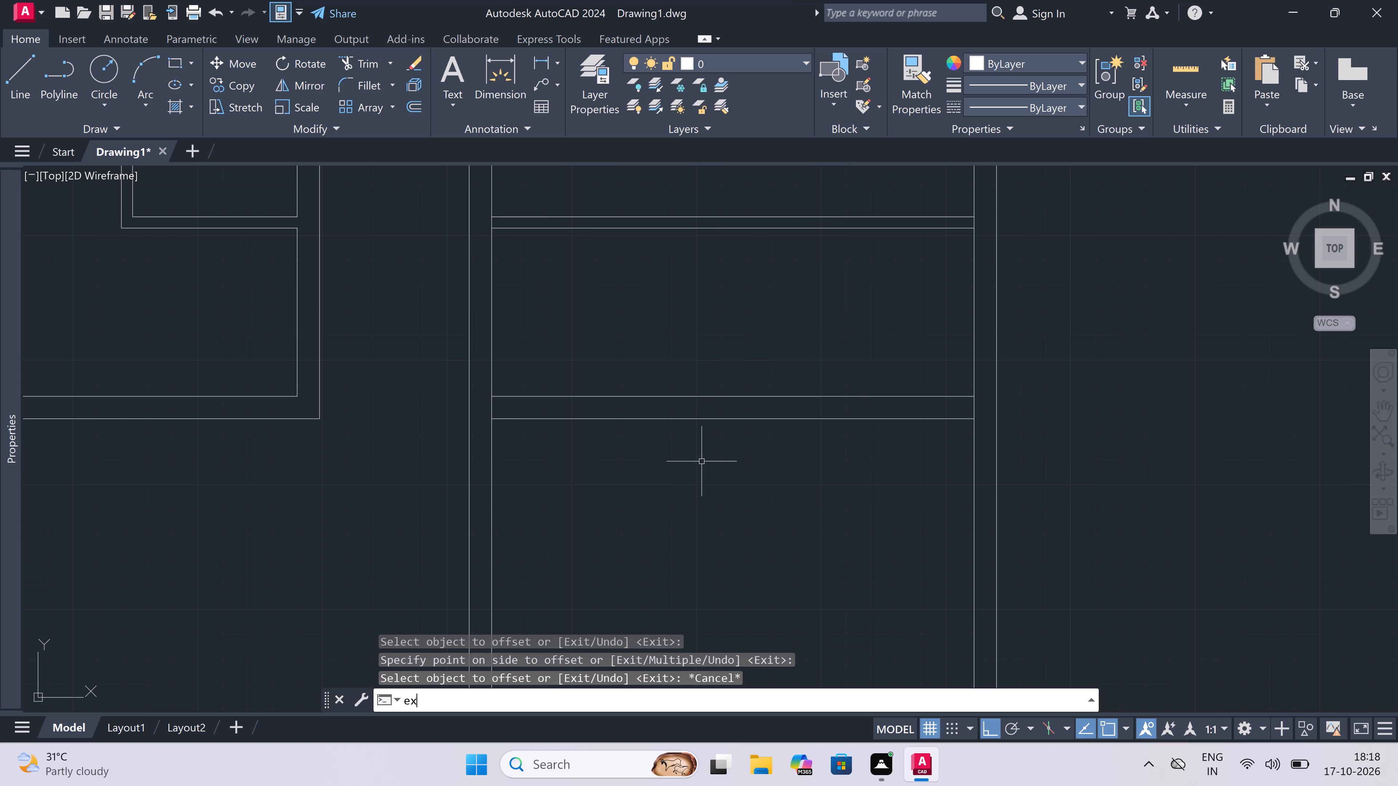
{"action": "key", "text": "space"}
{"action": "left_click_drag", "start_coordinate": [613, 461], "coordinate": [598, 430]}
{"action": "left_click", "coordinate": [544, 332]}
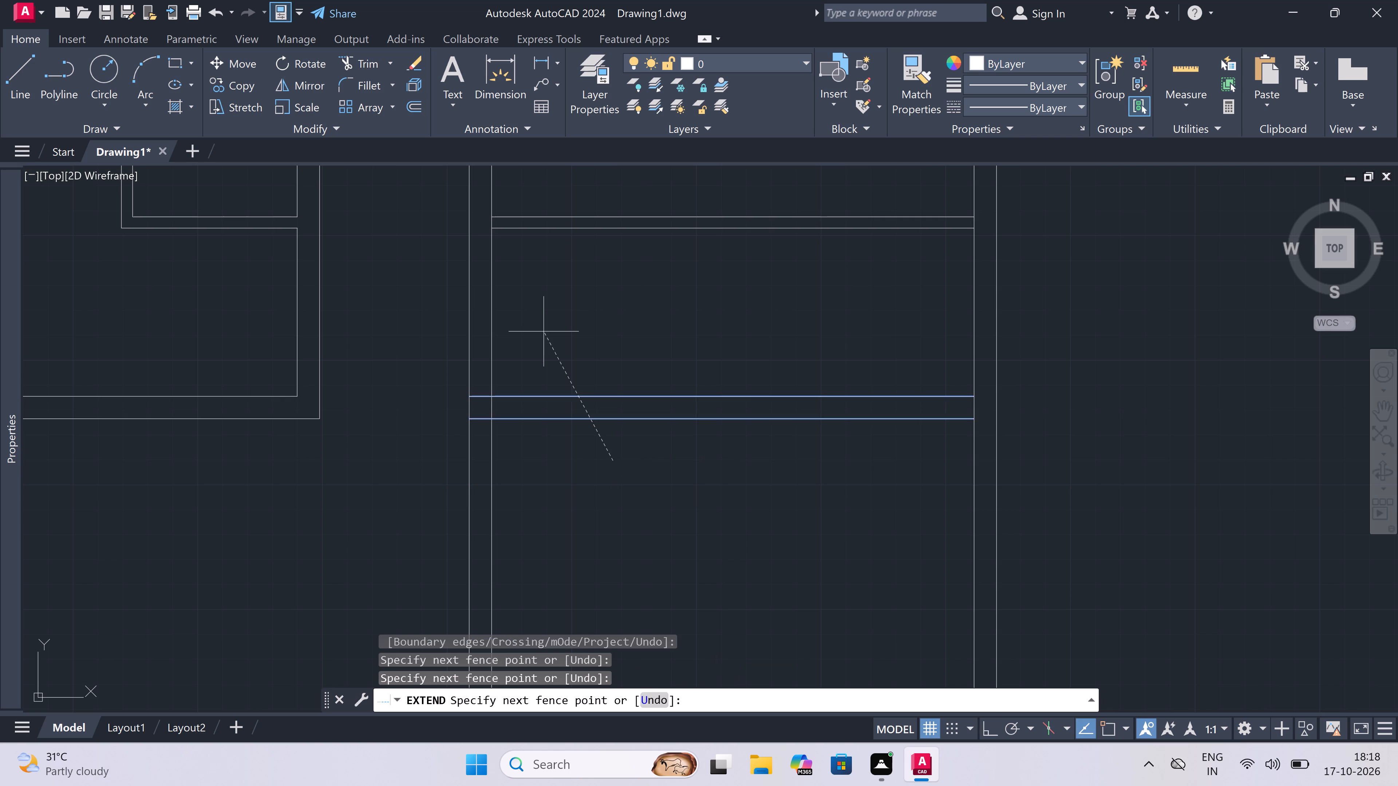
{"action": "left_click_drag", "start_coordinate": [846, 462], "coordinate": [855, 456]}
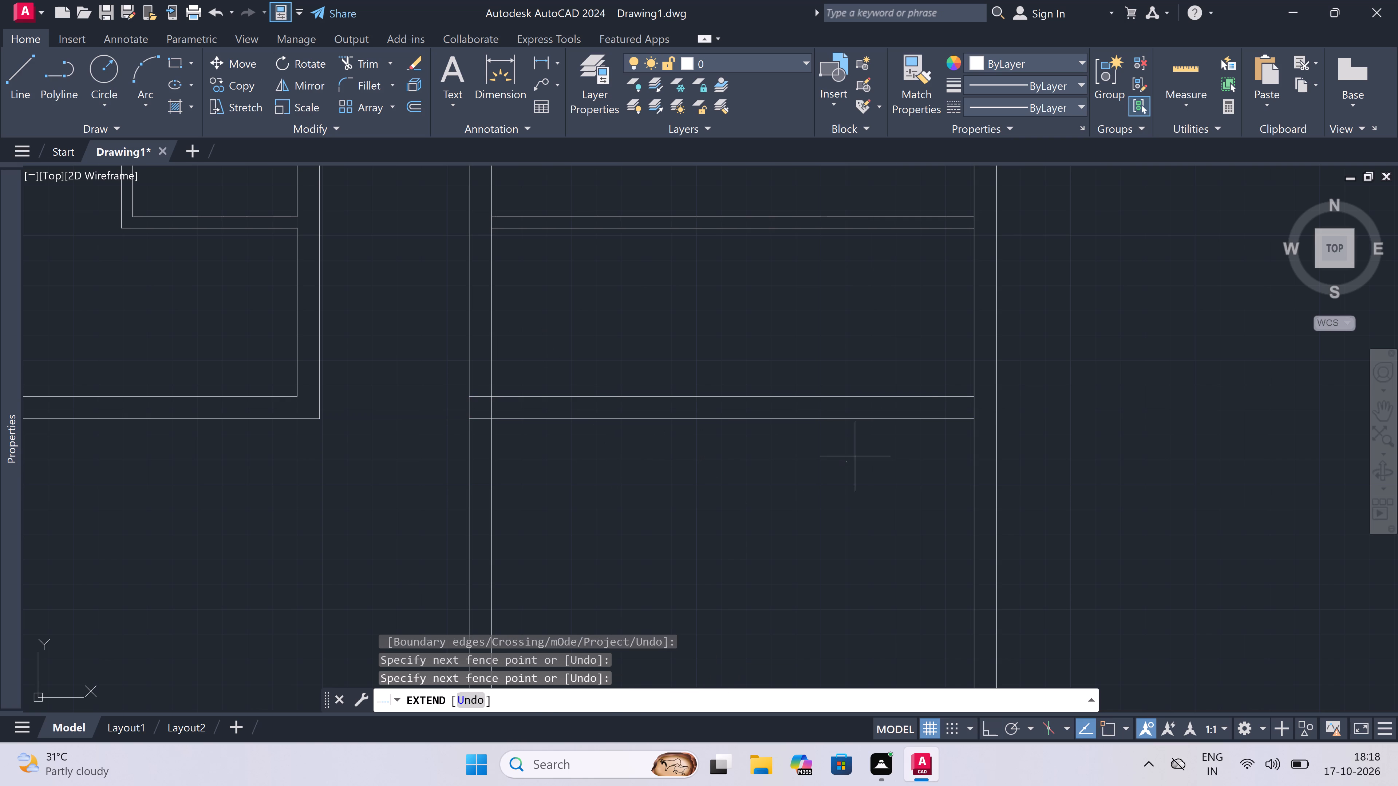
{"action": "left_click", "coordinate": [955, 380]}
{"action": "key", "text": "Escape"}
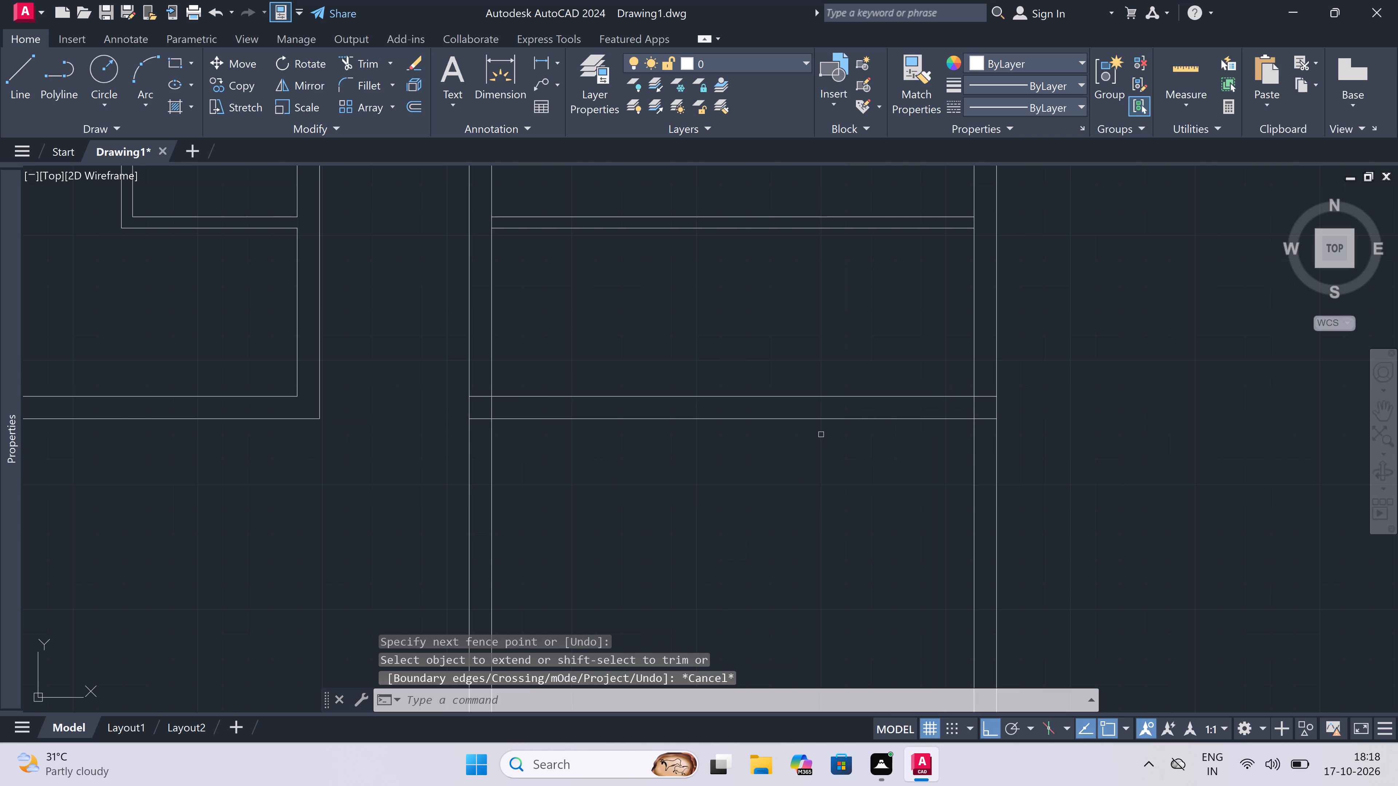
Trim away the second block's vertical wall lines that run below its bottom outer wall.
{"action": "scroll", "coordinate": [822, 439], "scroll_direction": "down", "scroll_amount": 2}
{"action": "scroll", "coordinate": [802, 468], "scroll_direction": "up", "scroll_amount": 2}
{"action": "key", "text": "t"}
{"action": "key", "text": "r"}
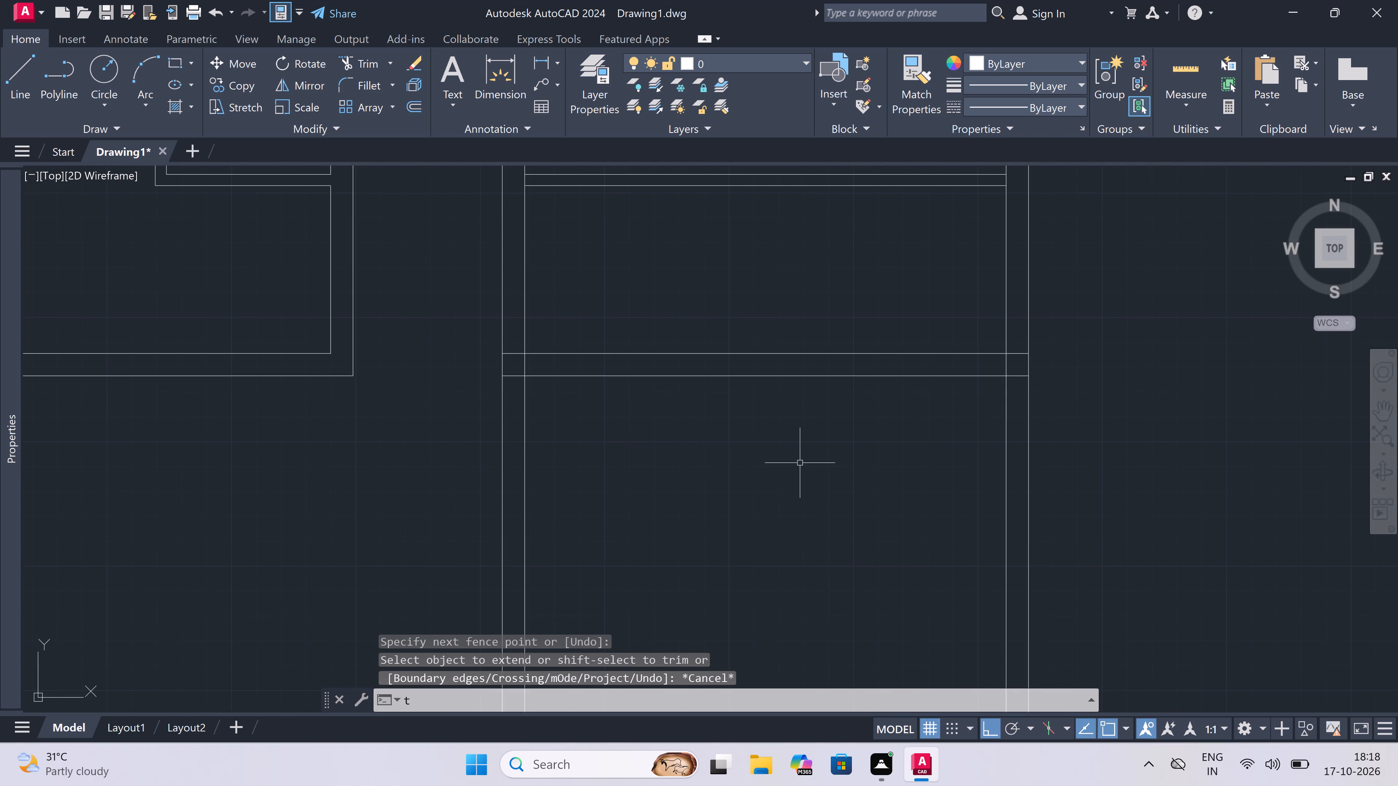
{"action": "key", "text": "space"}
{"action": "left_click", "coordinate": [1041, 461]}
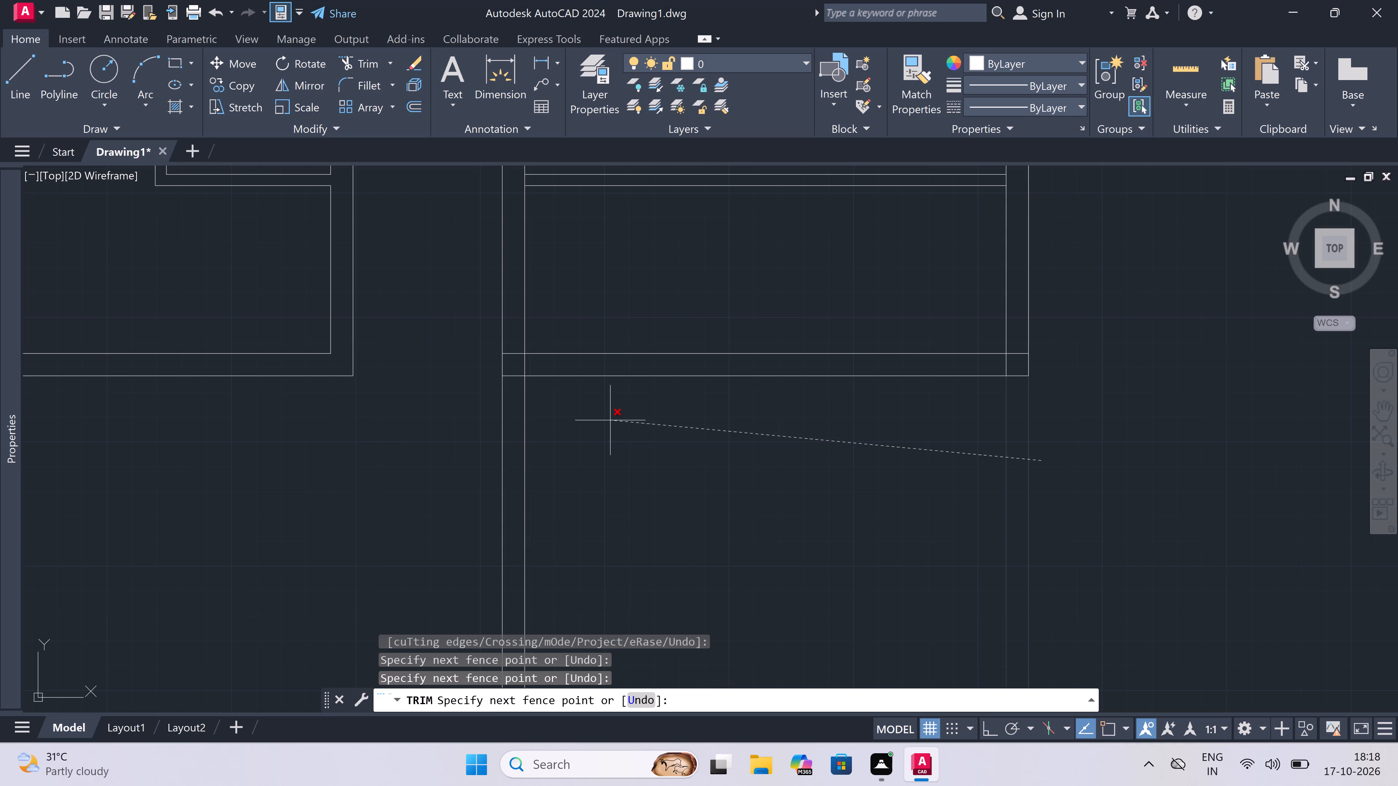
{"action": "left_click", "coordinate": [442, 416]}
Trim the overlapping inner wall line ends at both bottom corners of the second block.
{"action": "scroll", "coordinate": [503, 359], "scroll_direction": "up", "scroll_amount": 2}
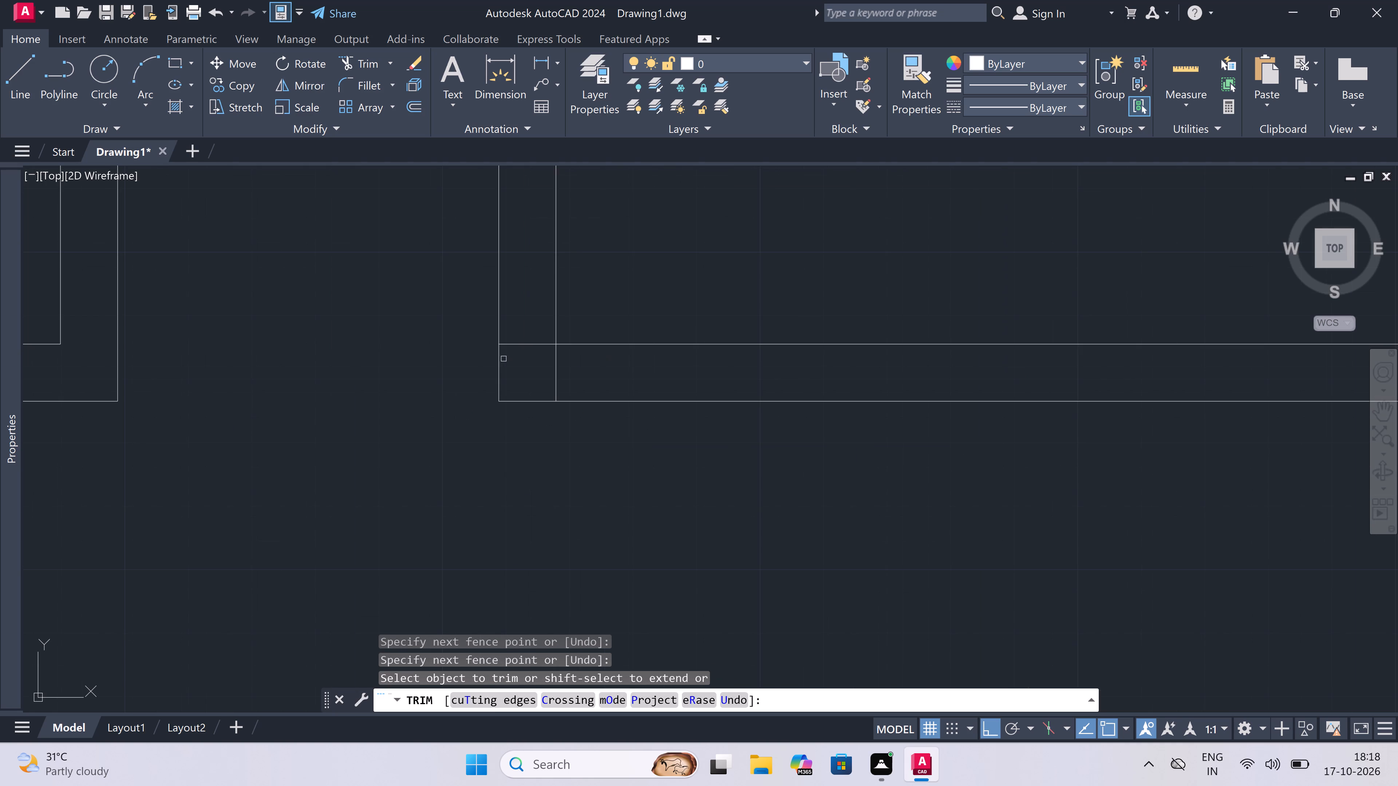
{"action": "left_click", "coordinate": [523, 347]}
{"action": "left_click", "coordinate": [539, 317]}
{"action": "left_click_drag", "start_coordinate": [534, 369], "coordinate": [594, 372]}
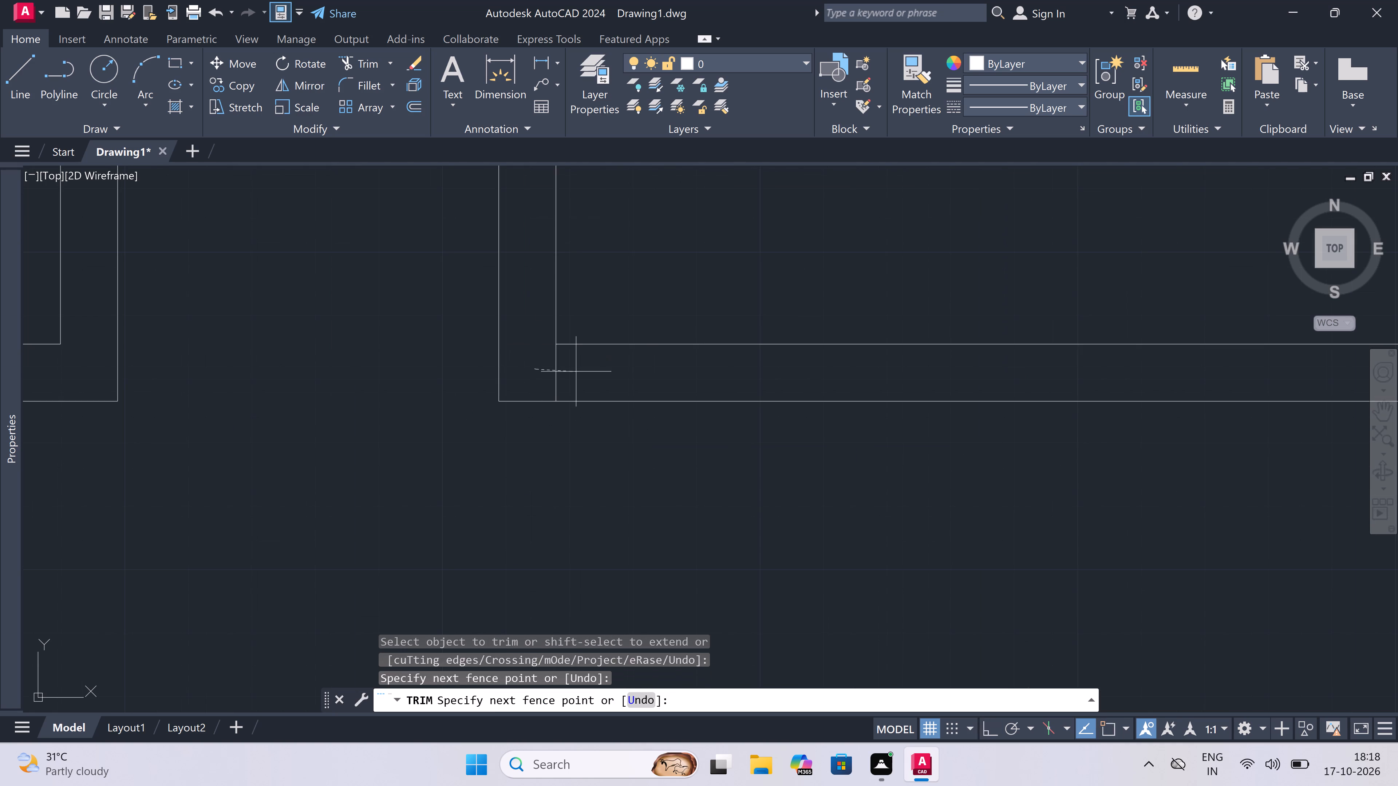
{"action": "scroll", "coordinate": [699, 374], "scroll_direction": "down", "scroll_amount": 5}
{"action": "scroll", "coordinate": [803, 377], "scroll_direction": "up", "scroll_amount": 2}
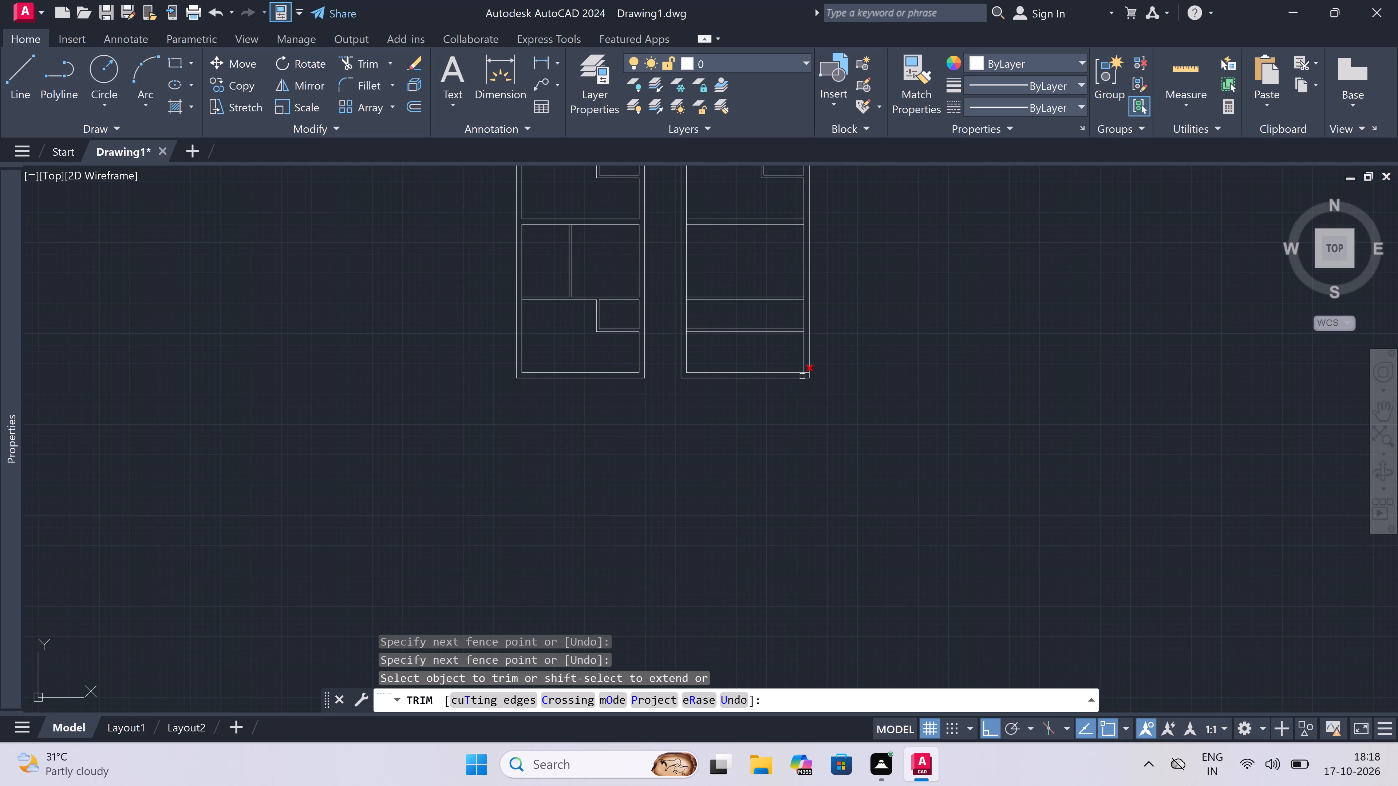
{"action": "scroll", "coordinate": [803, 377], "scroll_direction": "up", "scroll_amount": 4}
{"action": "left_click_drag", "start_coordinate": [807, 377], "coordinate": [817, 371]}
{"action": "left_click_drag", "start_coordinate": [860, 290], "coordinate": [859, 295]}
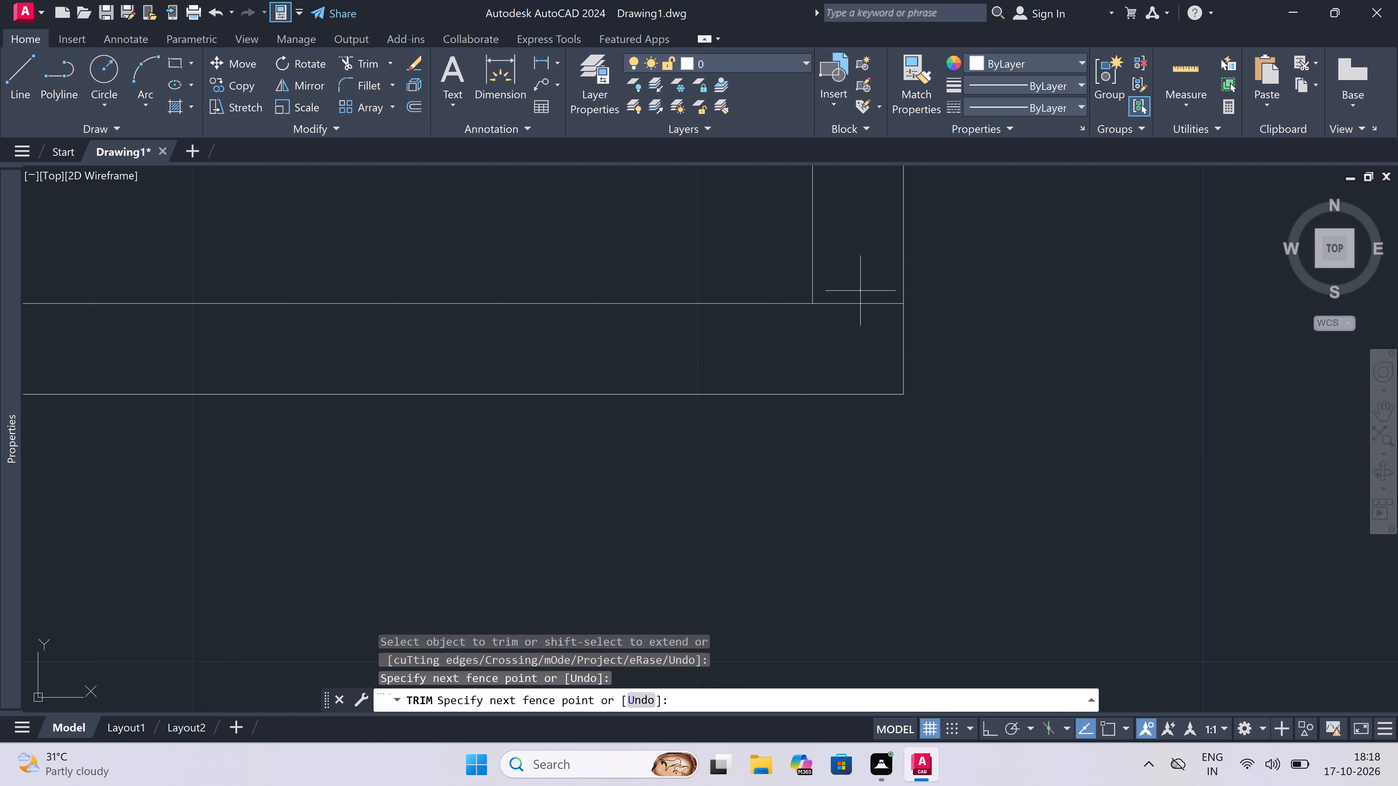
{"action": "left_click", "coordinate": [845, 339]}
{"action": "scroll", "coordinate": [754, 400], "scroll_direction": "down", "scroll_amount": 5}
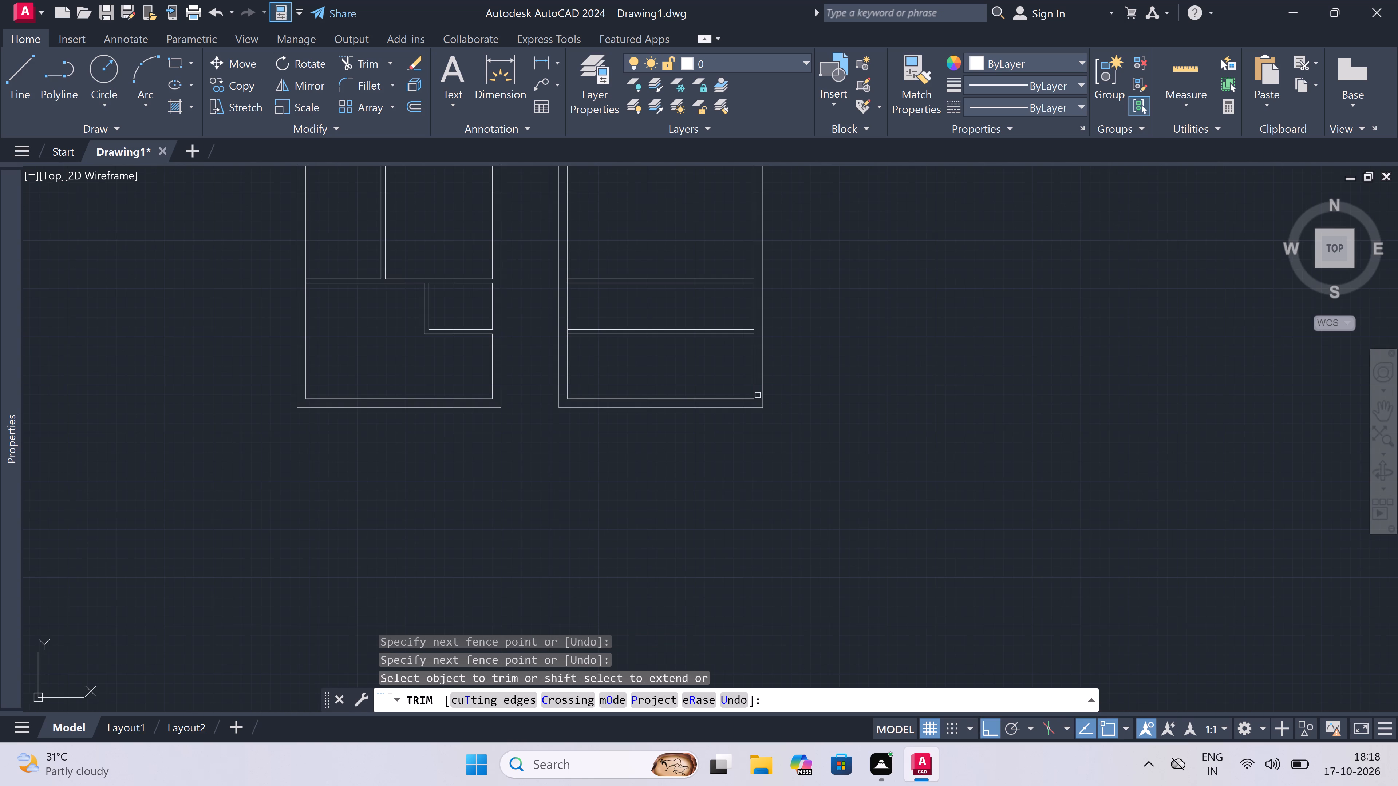
{"action": "key", "text": "Escape"}
Trim the right inner wall line between the paired lines of the fourth unit's two horizontal partitions.
{"action": "scroll", "coordinate": [740, 402], "scroll_direction": "down", "scroll_amount": 1}
{"action": "scroll", "coordinate": [739, 343], "scroll_direction": "up", "scroll_amount": 4}
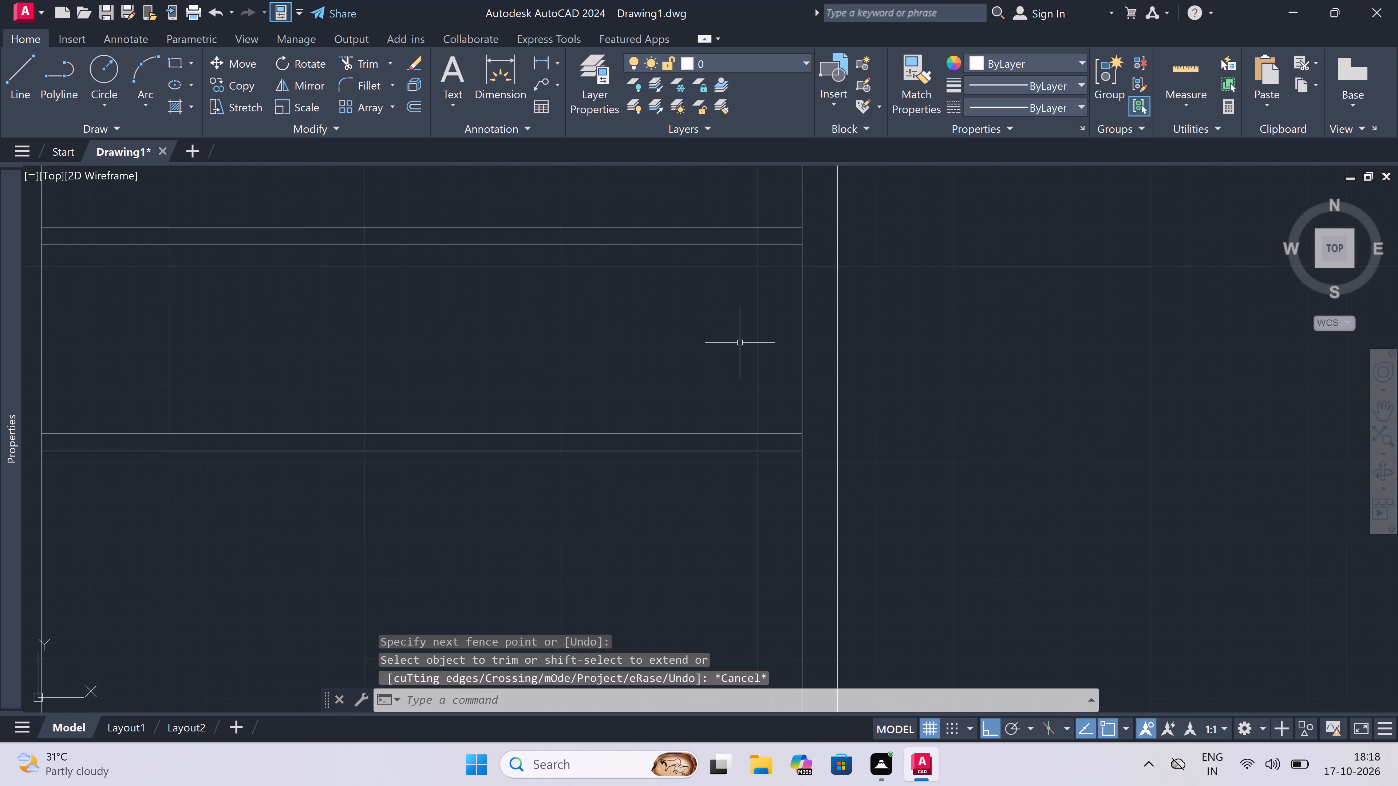
{"action": "scroll", "coordinate": [740, 343], "scroll_direction": "down", "scroll_amount": 2}
{"action": "key", "text": "space"}
{"action": "scroll", "coordinate": [767, 301], "scroll_direction": "up", "scroll_amount": 4}
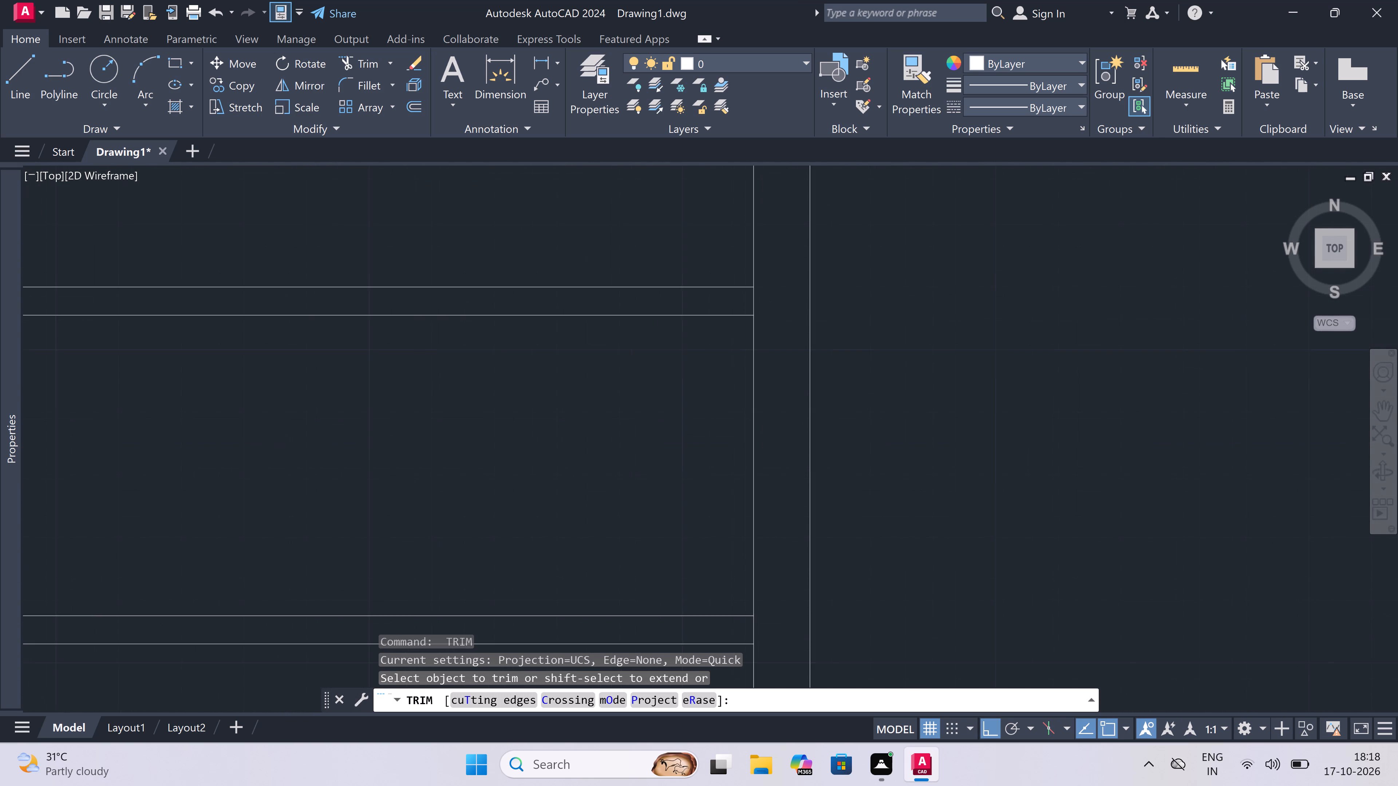
{"action": "left_click", "coordinate": [754, 296]}
{"action": "left_click", "coordinate": [727, 299]}
{"action": "scroll", "coordinate": [727, 299], "scroll_direction": "down", "scroll_amount": 5}
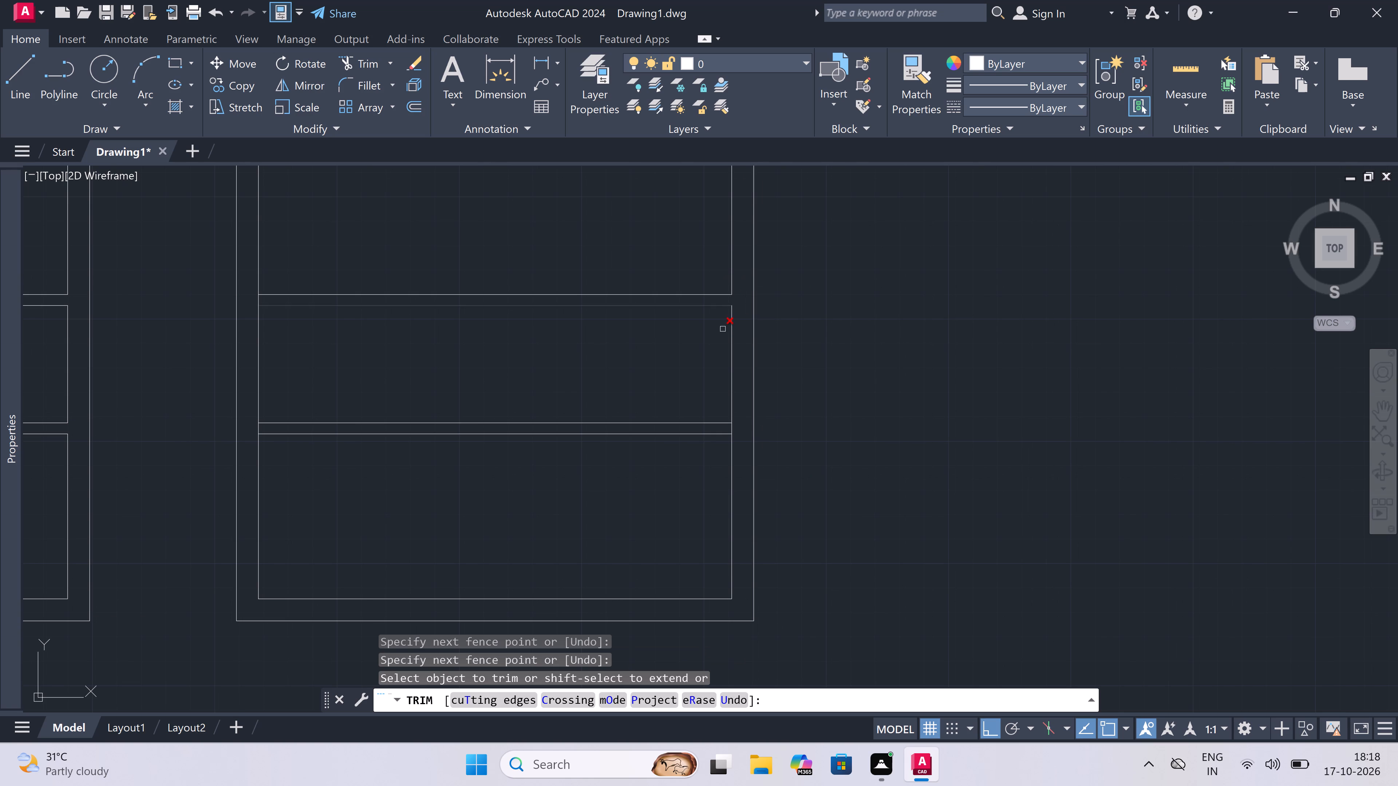
{"action": "scroll", "coordinate": [726, 421], "scroll_direction": "up", "scroll_amount": 4}
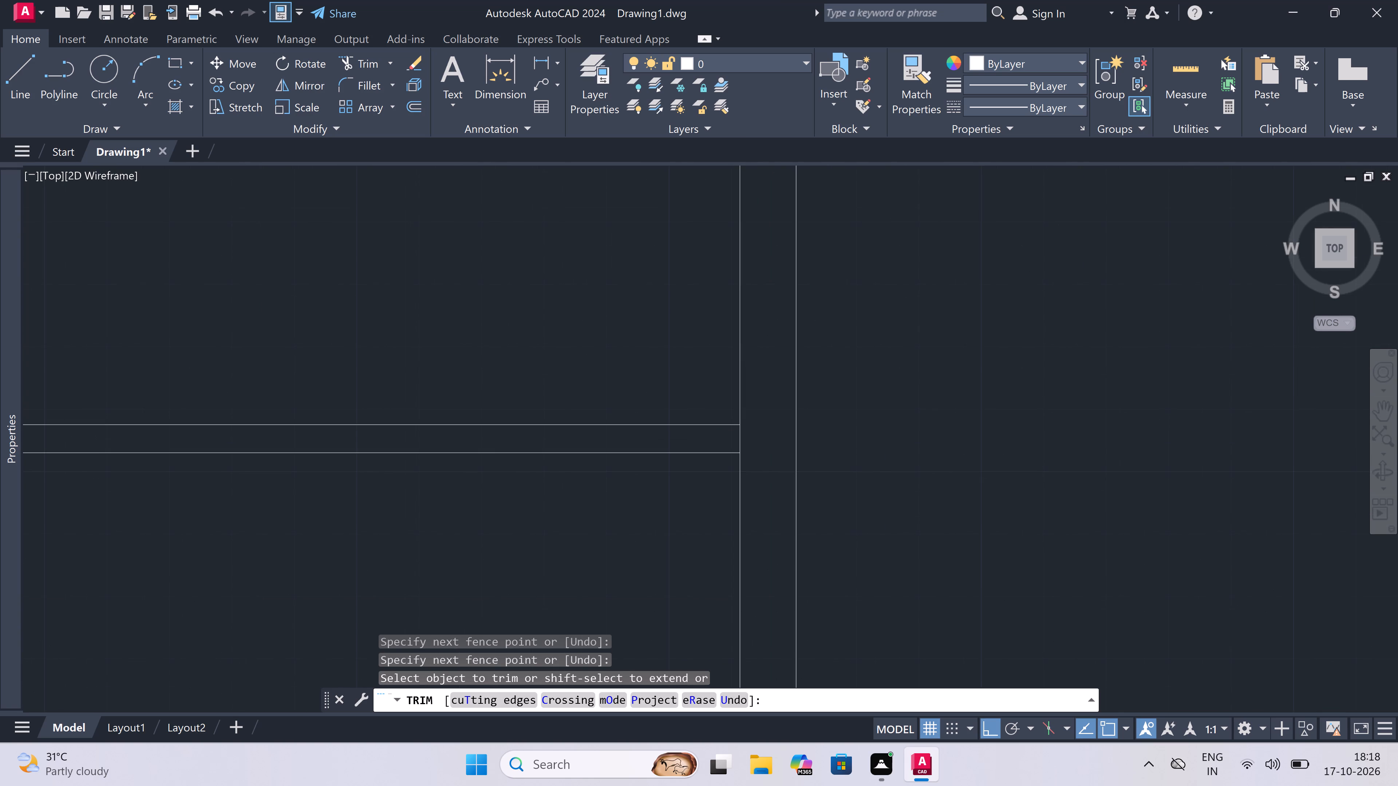
{"action": "double_click", "coordinate": [737, 436]}
{"action": "left_click", "coordinate": [765, 442]}
{"action": "left_click", "coordinate": [676, 437]}
{"action": "left_click", "coordinate": [791, 434]}
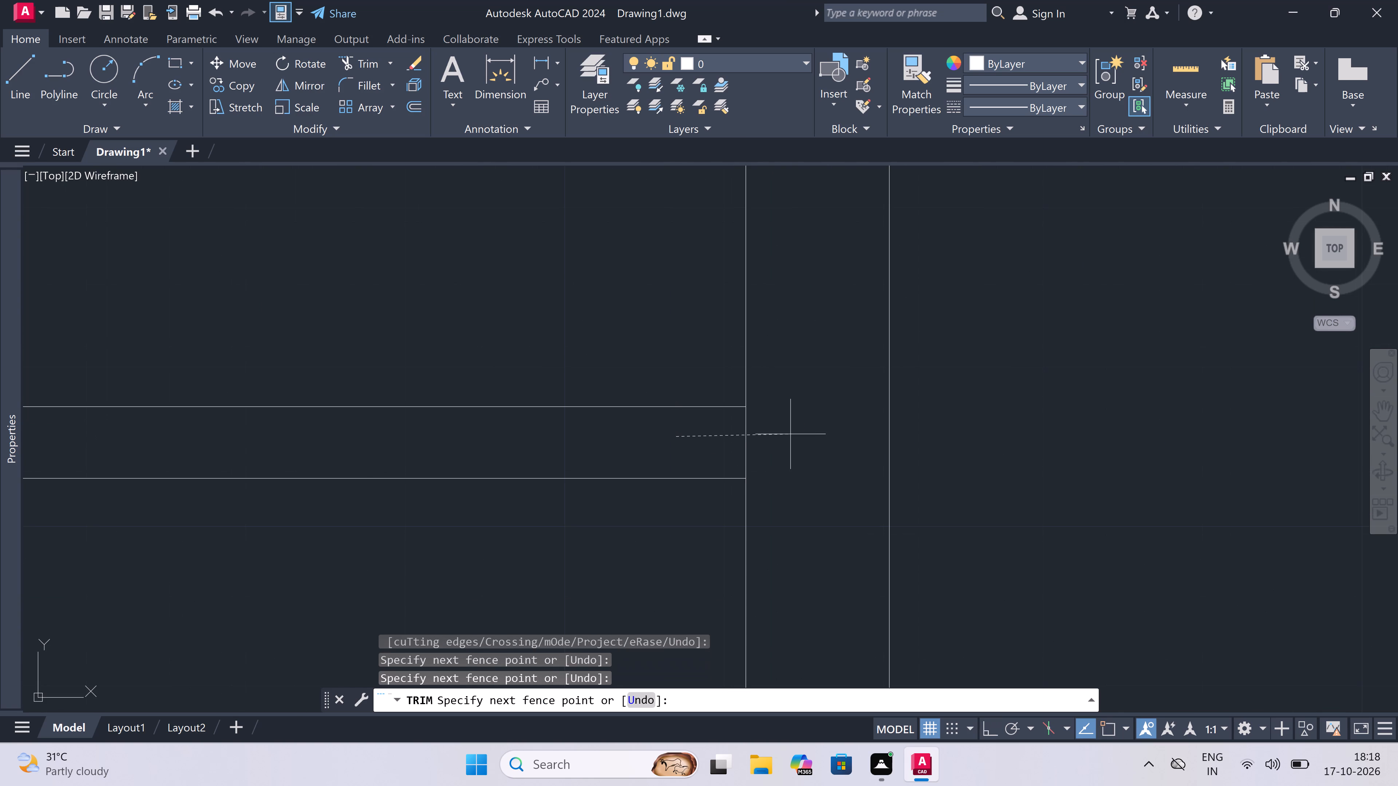
{"action": "key", "text": "Escape"}
Offset the right inner wall line between the fourth unit's horizontal partitions 5'6" to the left for the small room's width.
{"action": "scroll", "coordinate": [791, 437], "scroll_direction": "down", "scroll_amount": 6}
{"action": "scroll", "coordinate": [781, 412], "scroll_direction": "up", "scroll_amount": 1}
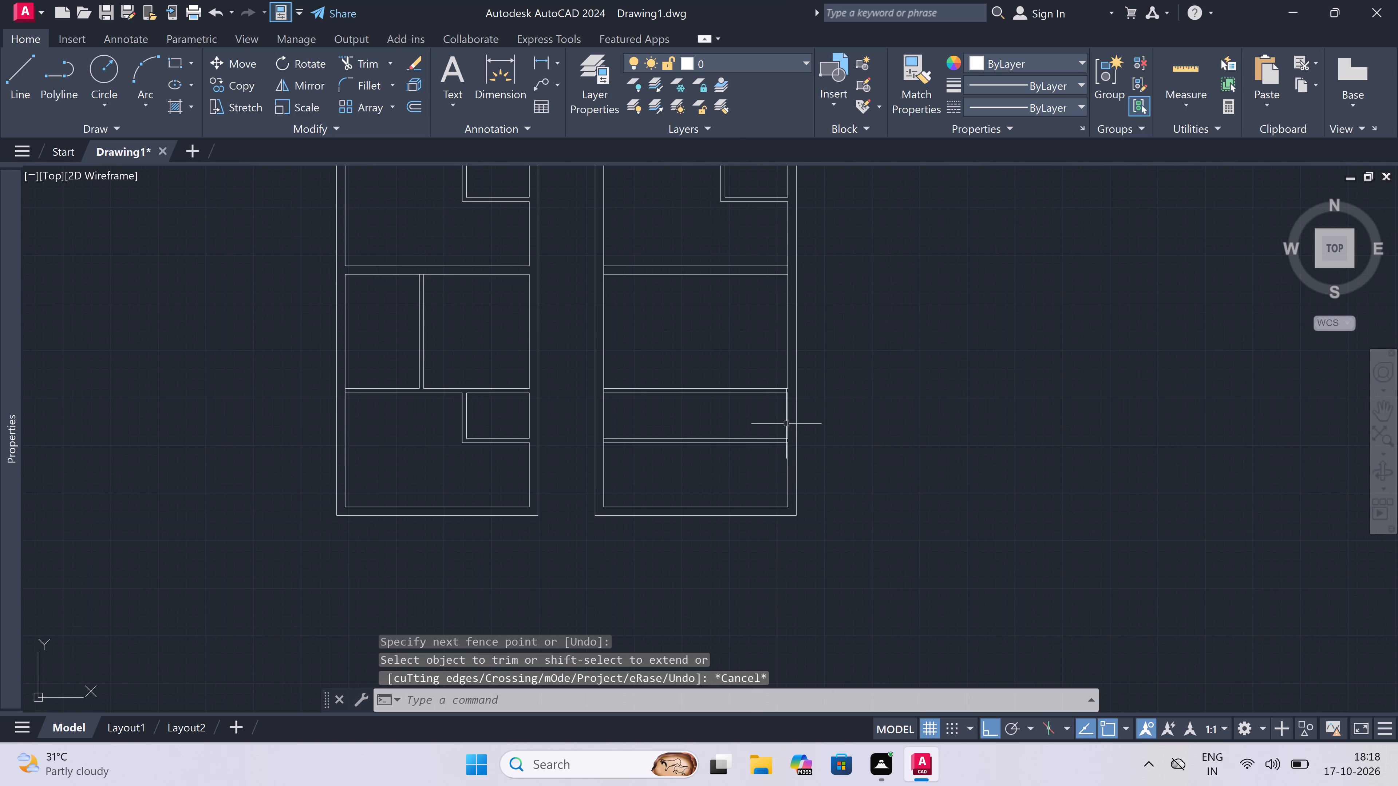
{"action": "scroll", "coordinate": [781, 412], "scroll_direction": "up", "scroll_amount": 1}
{"action": "type", "text": "o"}
{"action": "key", "text": "space"}
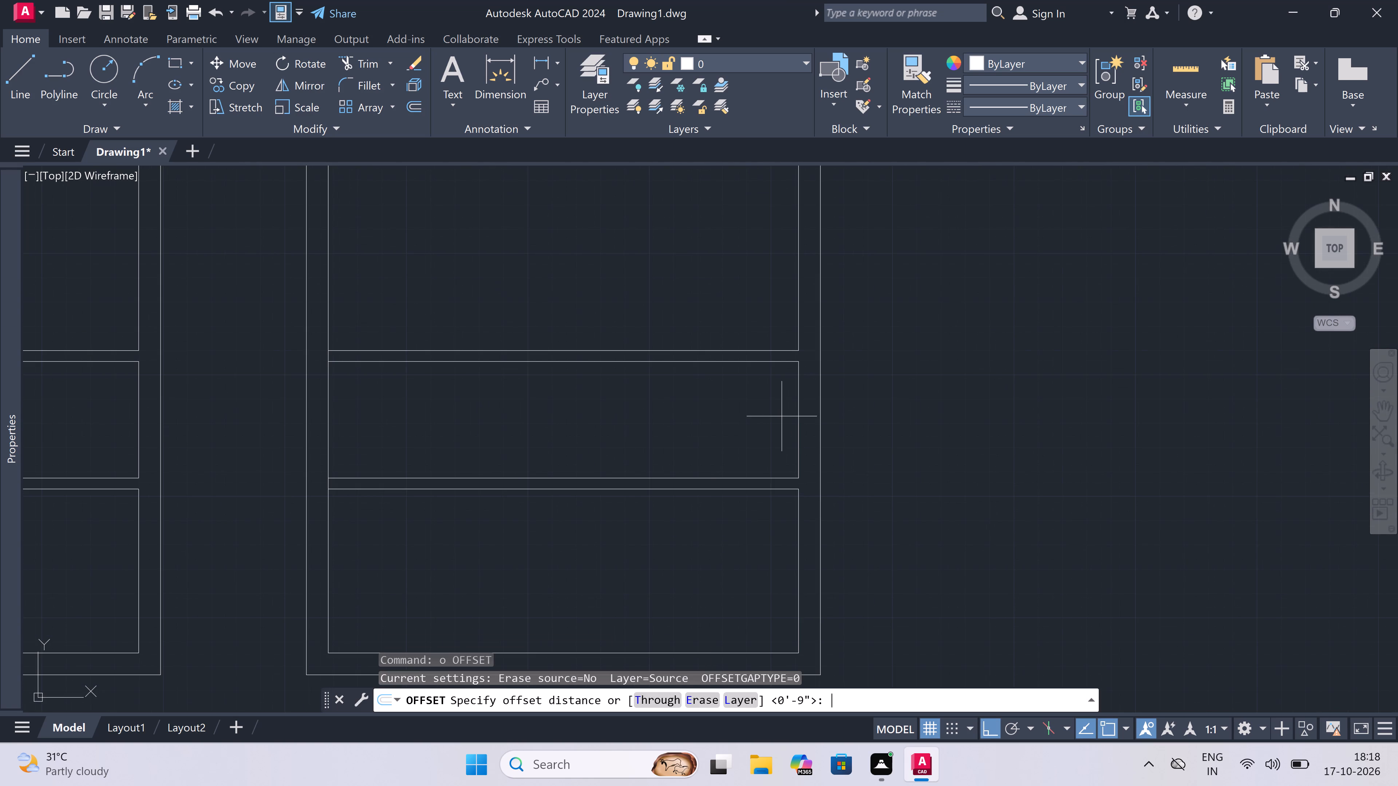
{"action": "left_click", "coordinate": [798, 416]}
{"action": "type", "text": "5'6\""}
{"action": "key", "text": "space"}
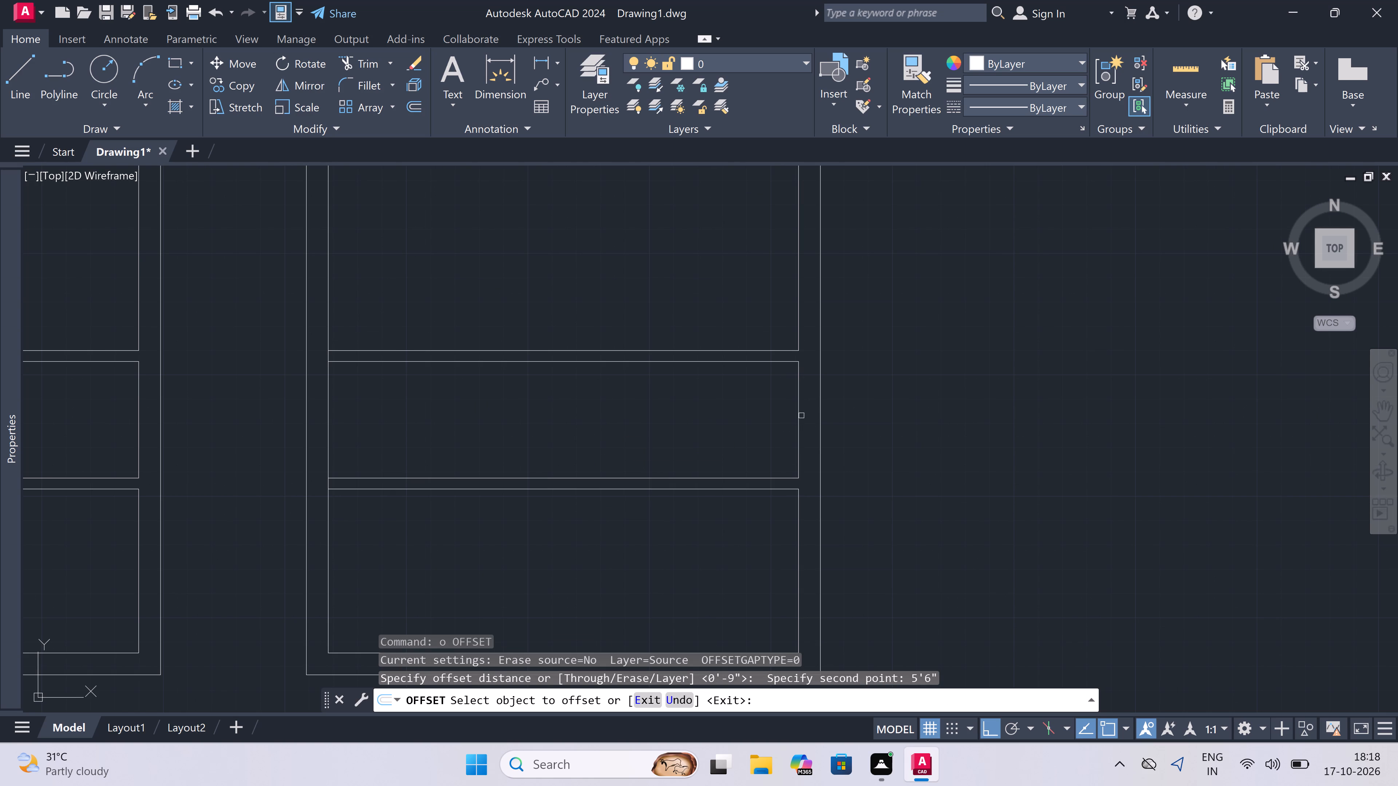
{"action": "left_click_drag", "start_coordinate": [799, 413], "coordinate": [793, 413]}
{"action": "left_click", "coordinate": [746, 415]}
{"action": "key", "text": "Escape"}
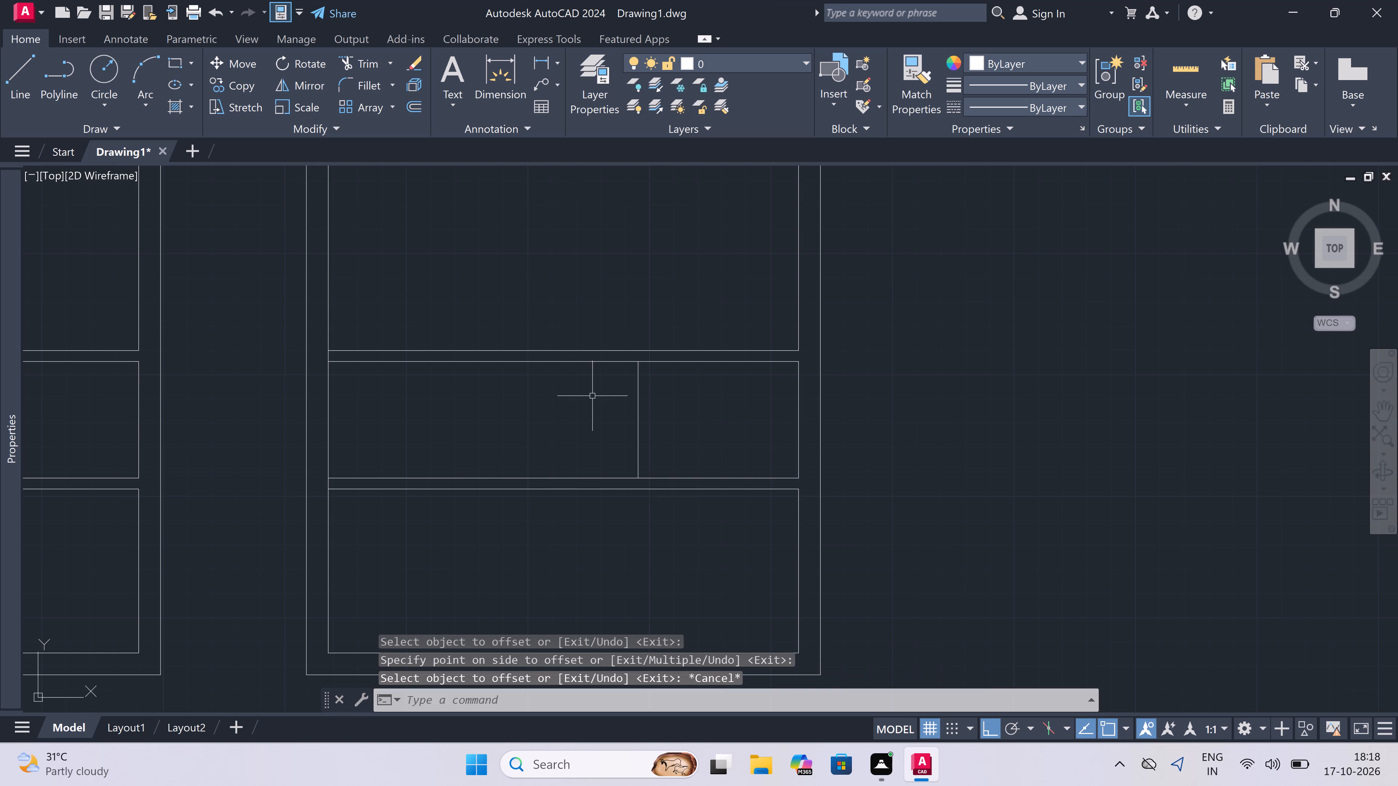
Offset the small room's new vertical line 4.5" to the left to form its partition thickness.
{"action": "key", "text": "space"}
{"action": "left_click_drag", "start_coordinate": [641, 403], "coordinate": [626, 400]}
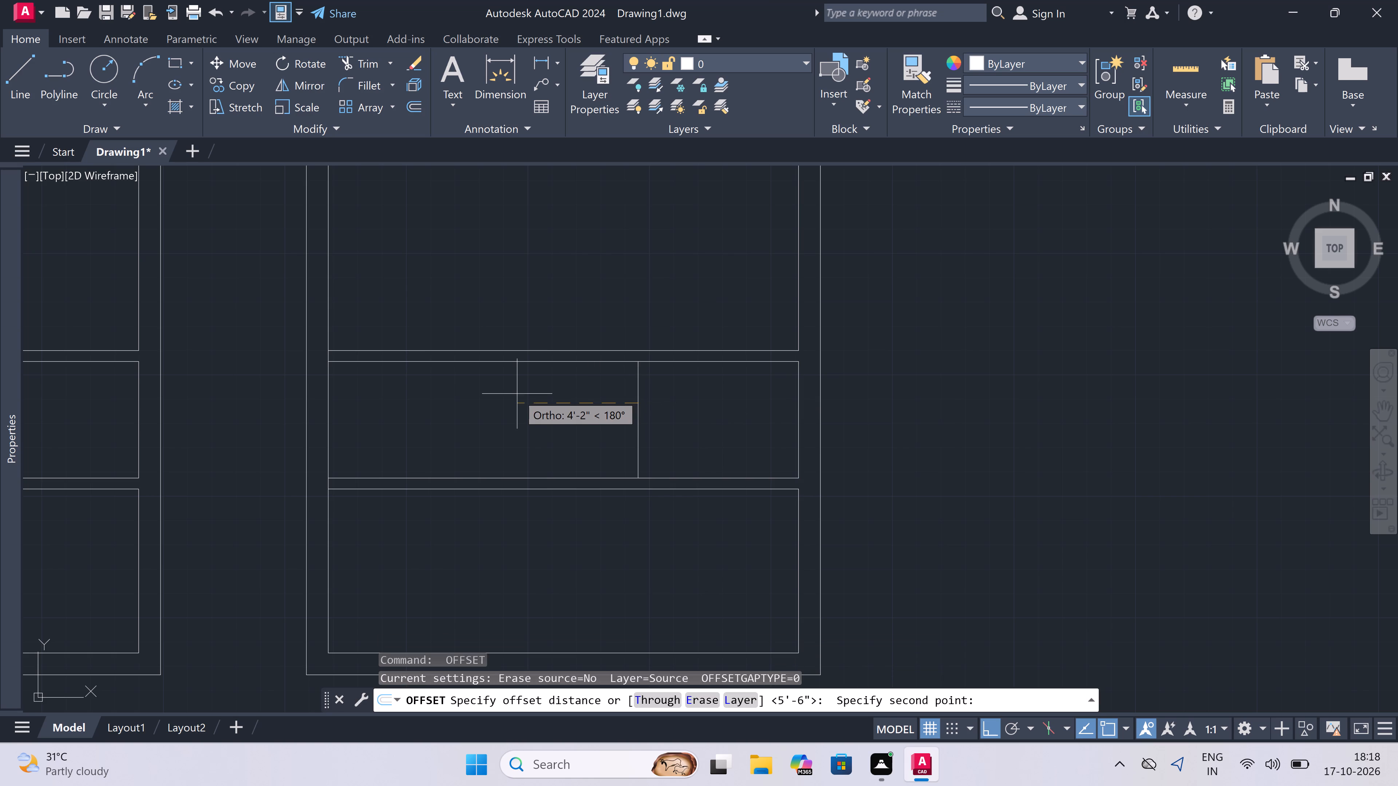
{"action": "type", "text": "4.5\""}
{"action": "key", "text": "space"}
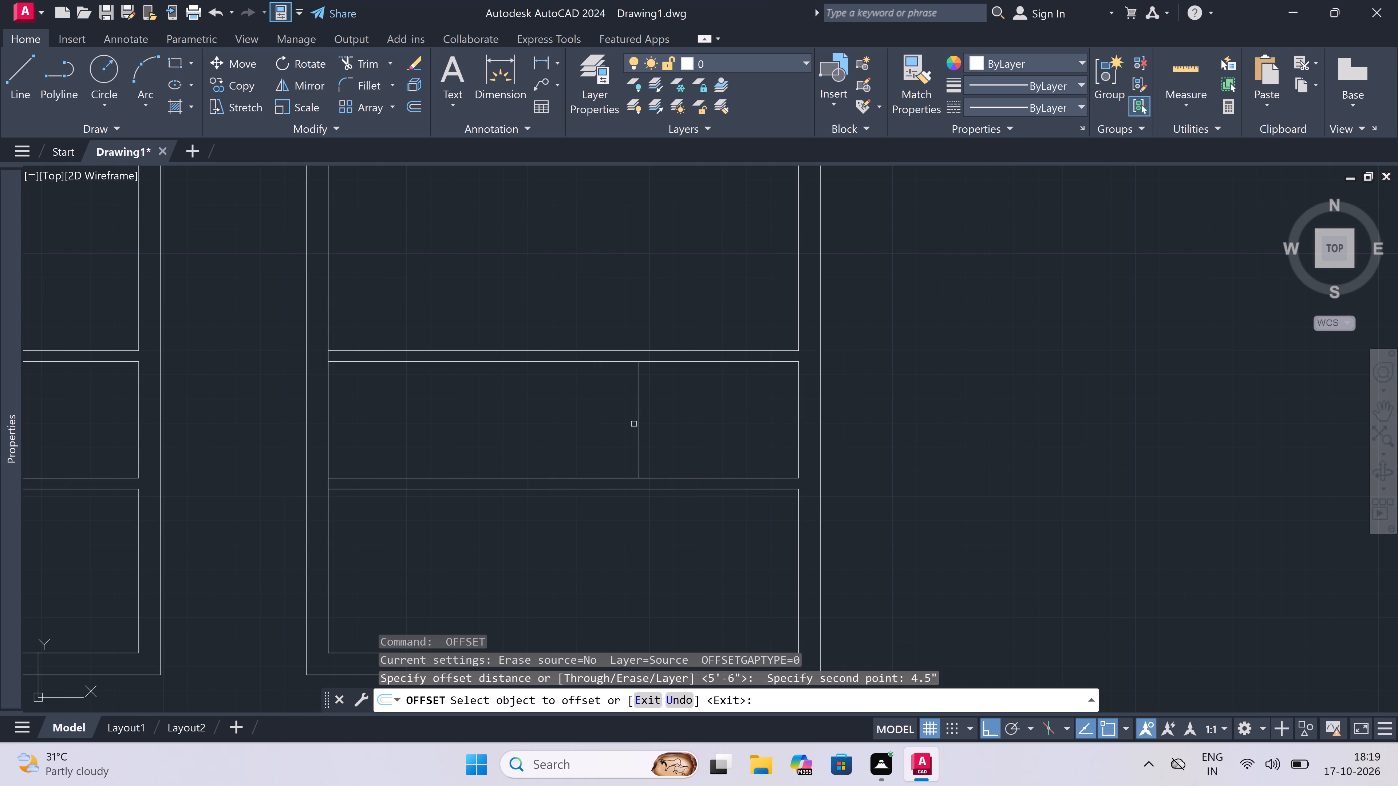
{"action": "left_click_drag", "start_coordinate": [638, 423], "coordinate": [631, 425]}
{"action": "left_click", "coordinate": [597, 432]}
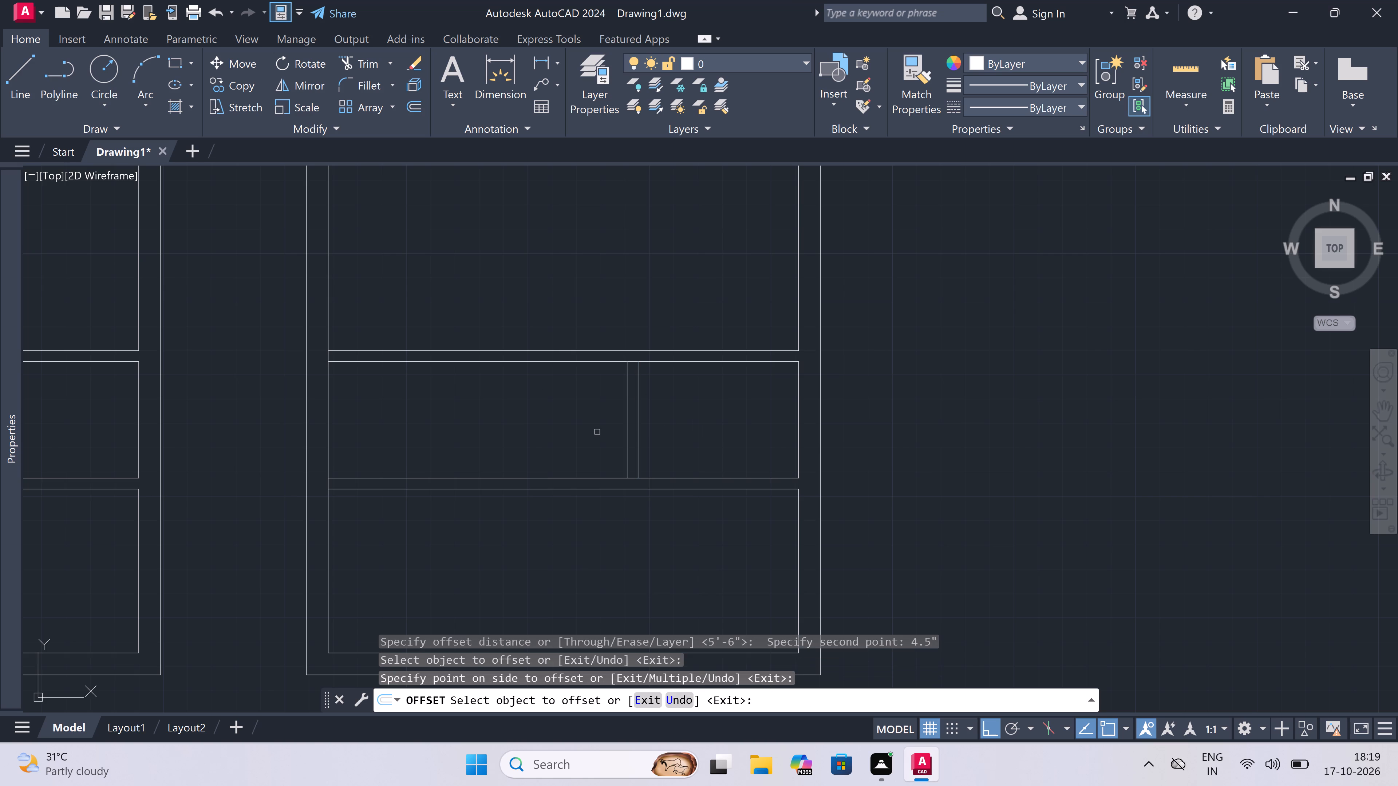
{"action": "key", "text": "Escape"}
Extend both vertical partition lines of the small room down to the lower line of its bottom partition.
{"action": "type", "text": "ex"}
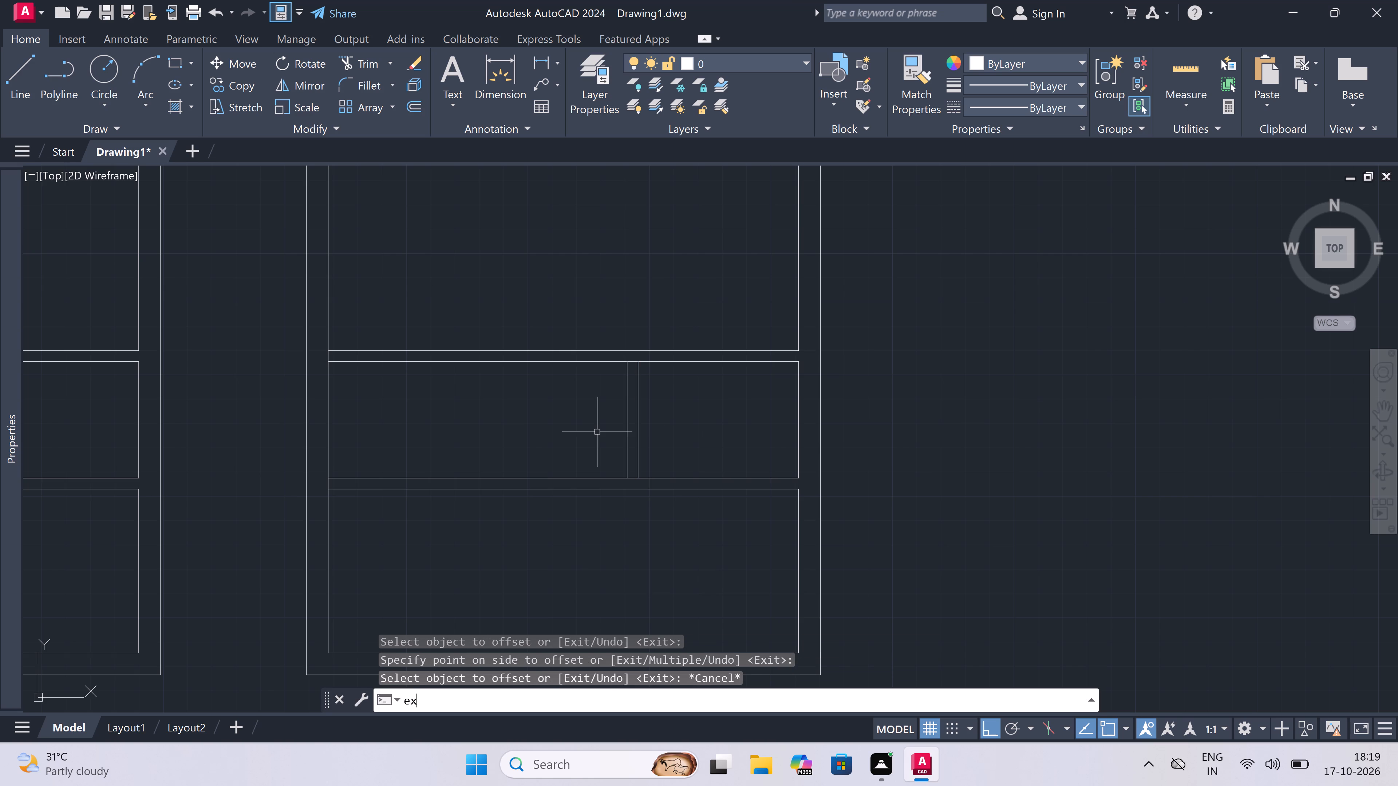
{"action": "key", "text": "space"}
{"action": "left_click_drag", "start_coordinate": [597, 432], "coordinate": [607, 434]}
{"action": "left_click", "coordinate": [660, 436]}
{"action": "left_click", "coordinate": [555, 445]}
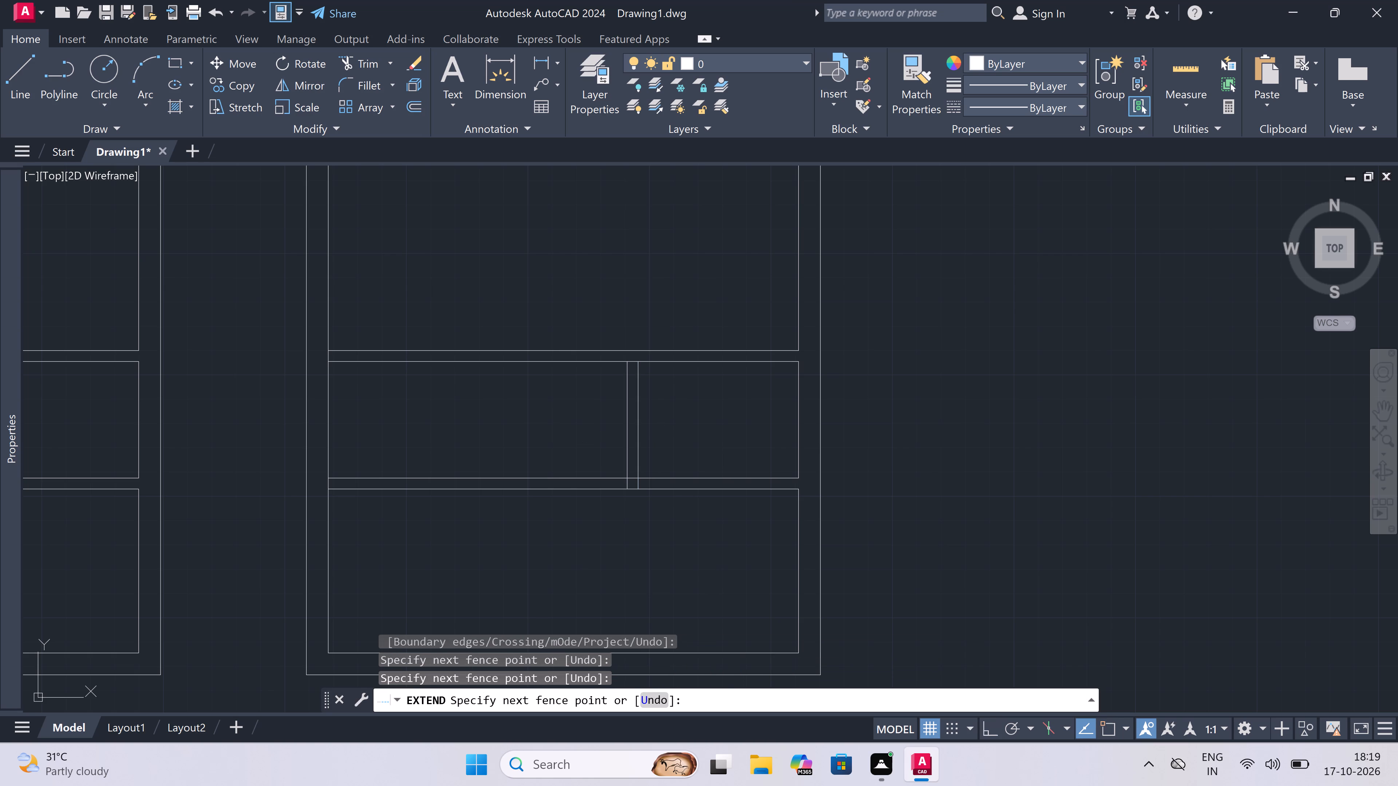
{"action": "key", "text": "Escape"}
Trim the fourth unit's lower partition lines beyond the small room and the leftover line segments at its two partition corners.
{"action": "type", "text": "tr"}
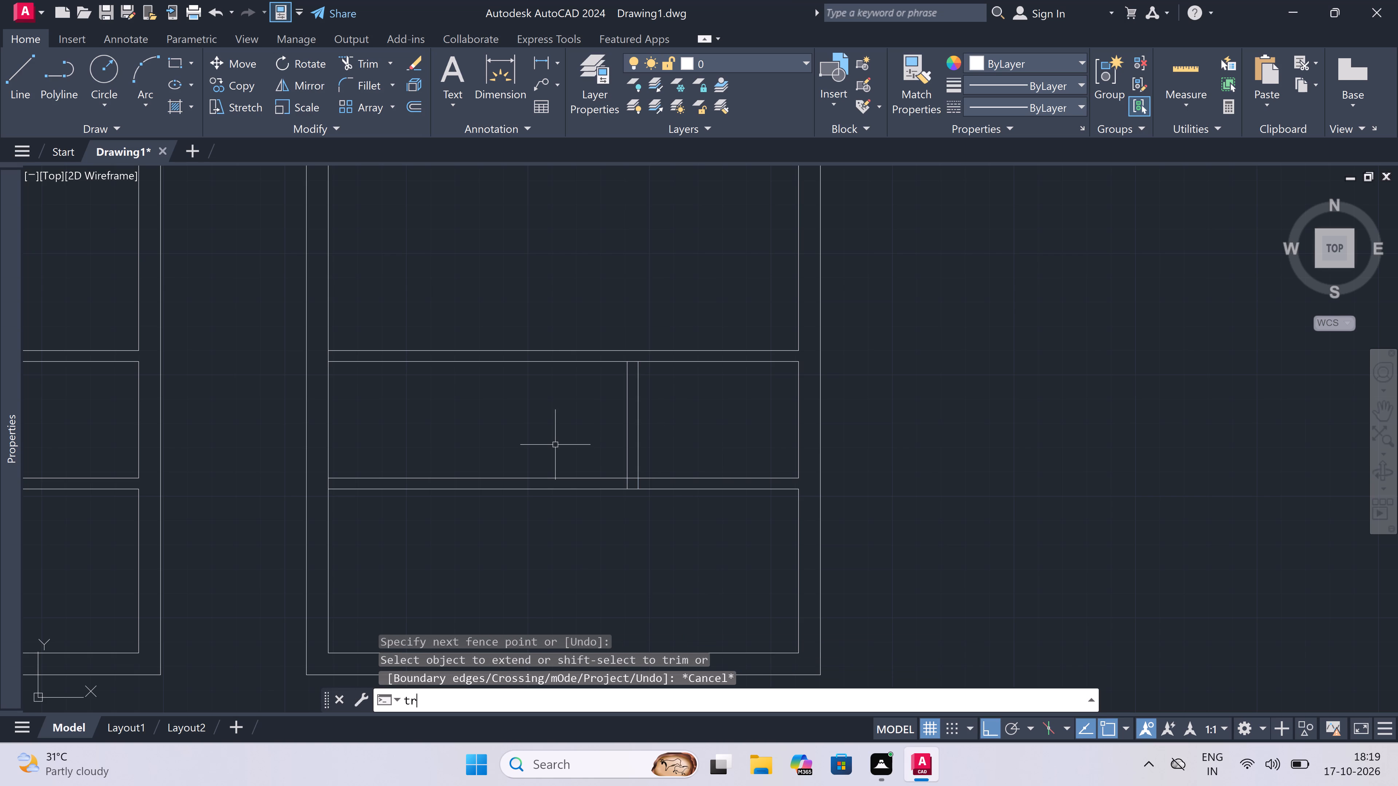
{"action": "key", "text": "space"}
{"action": "left_click", "coordinate": [557, 447]}
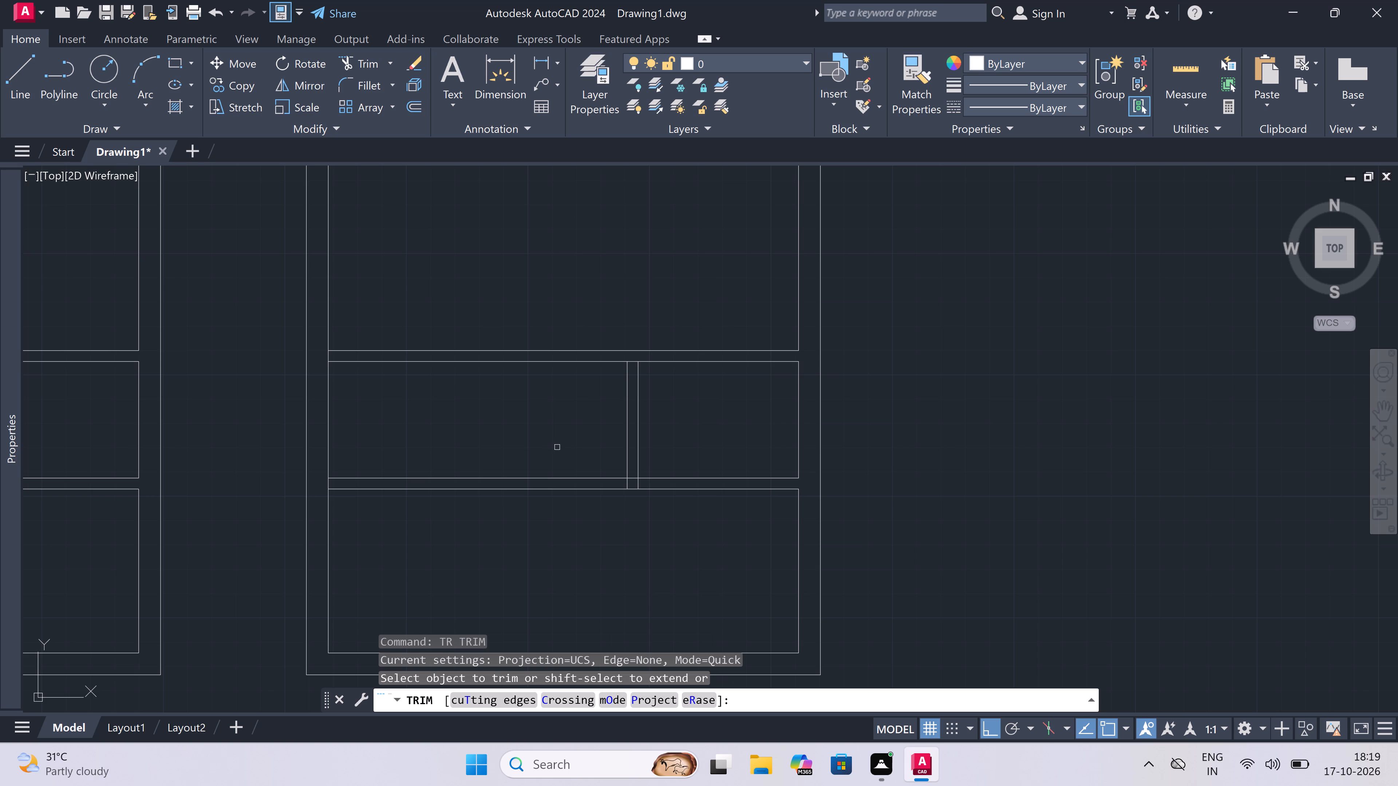
{"action": "left_click", "coordinate": [524, 556]}
{"action": "scroll", "coordinate": [658, 485], "scroll_direction": "up", "scroll_amount": 3}
{"action": "left_click", "coordinate": [572, 485]}
{"action": "left_click", "coordinate": [556, 449]}
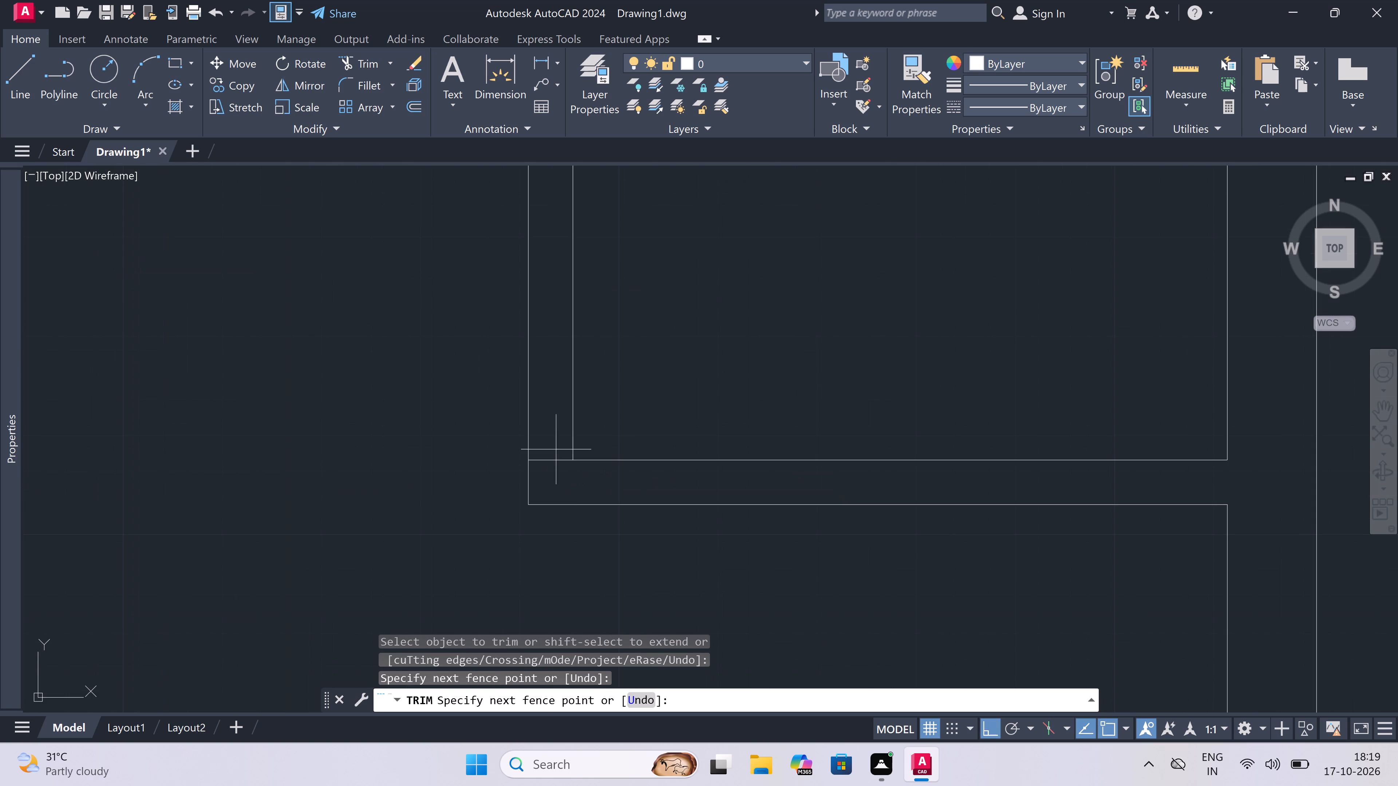
{"action": "left_click", "coordinate": [547, 469]}
{"action": "scroll", "coordinate": [589, 508], "scroll_direction": "down", "scroll_amount": 4}
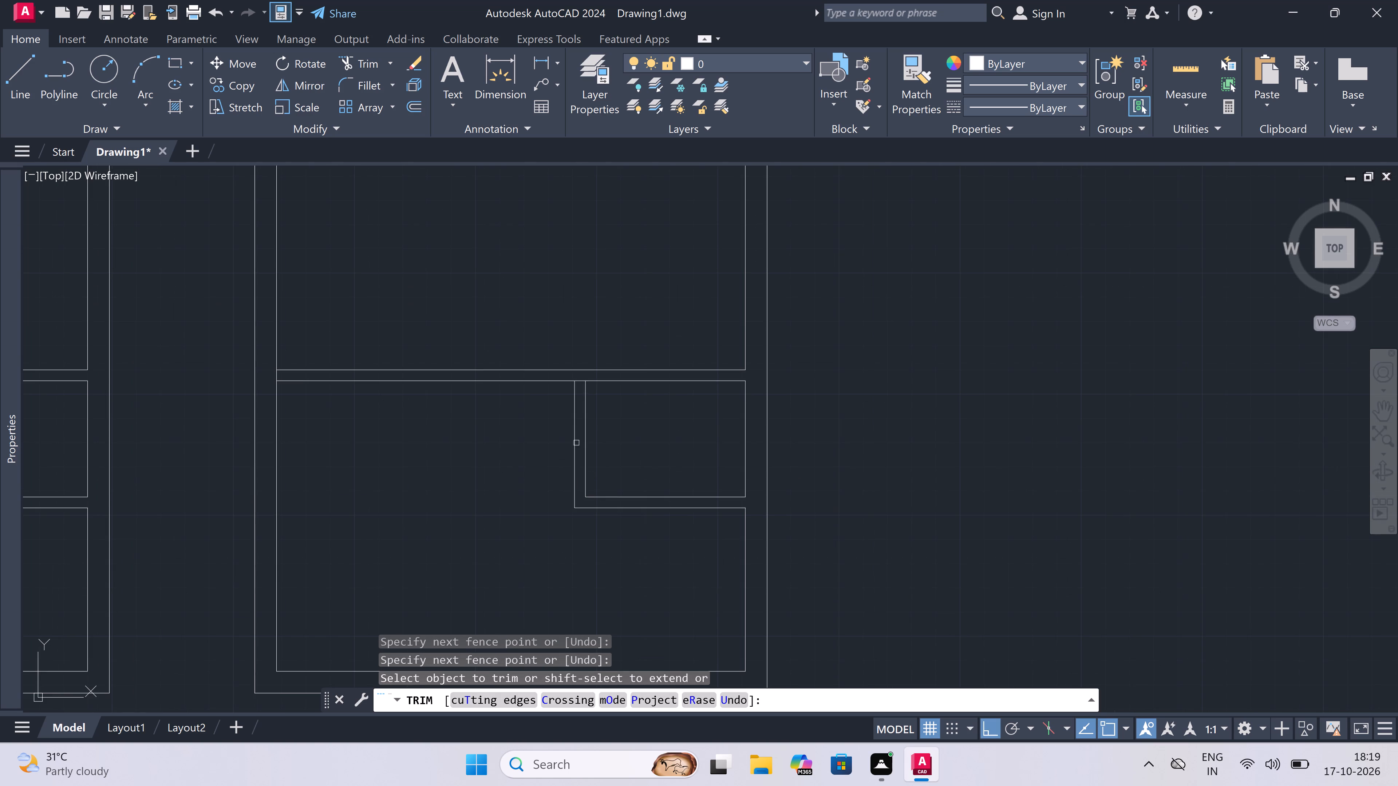
{"action": "scroll", "coordinate": [577, 347], "scroll_direction": "up", "scroll_amount": 1}
{"action": "left_click", "coordinate": [581, 401]}
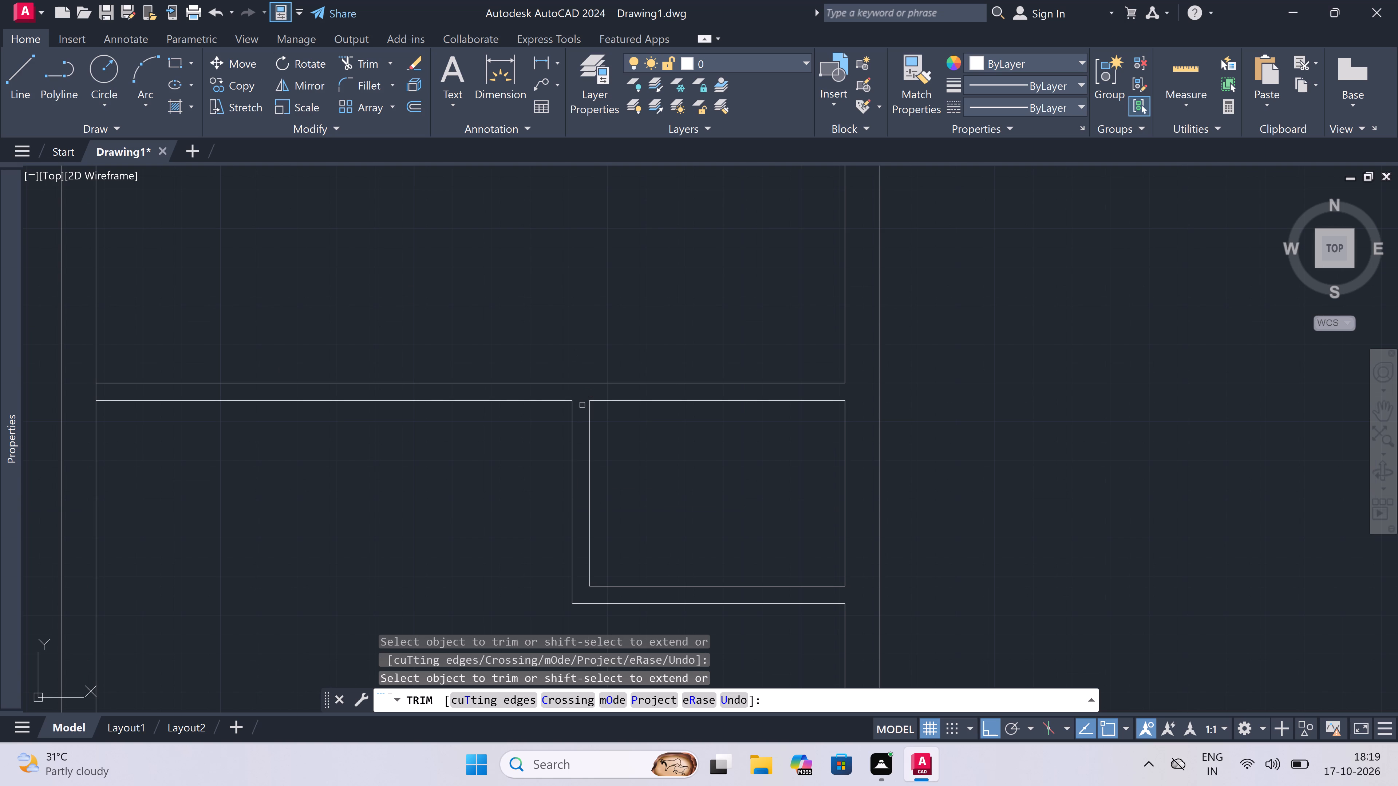
{"action": "key", "text": "Escape"}
Trim the left inner wall line between the paired lines of the fourth unit's upper horizontal partition.
{"action": "scroll", "coordinate": [626, 535], "scroll_direction": "down", "scroll_amount": 3}
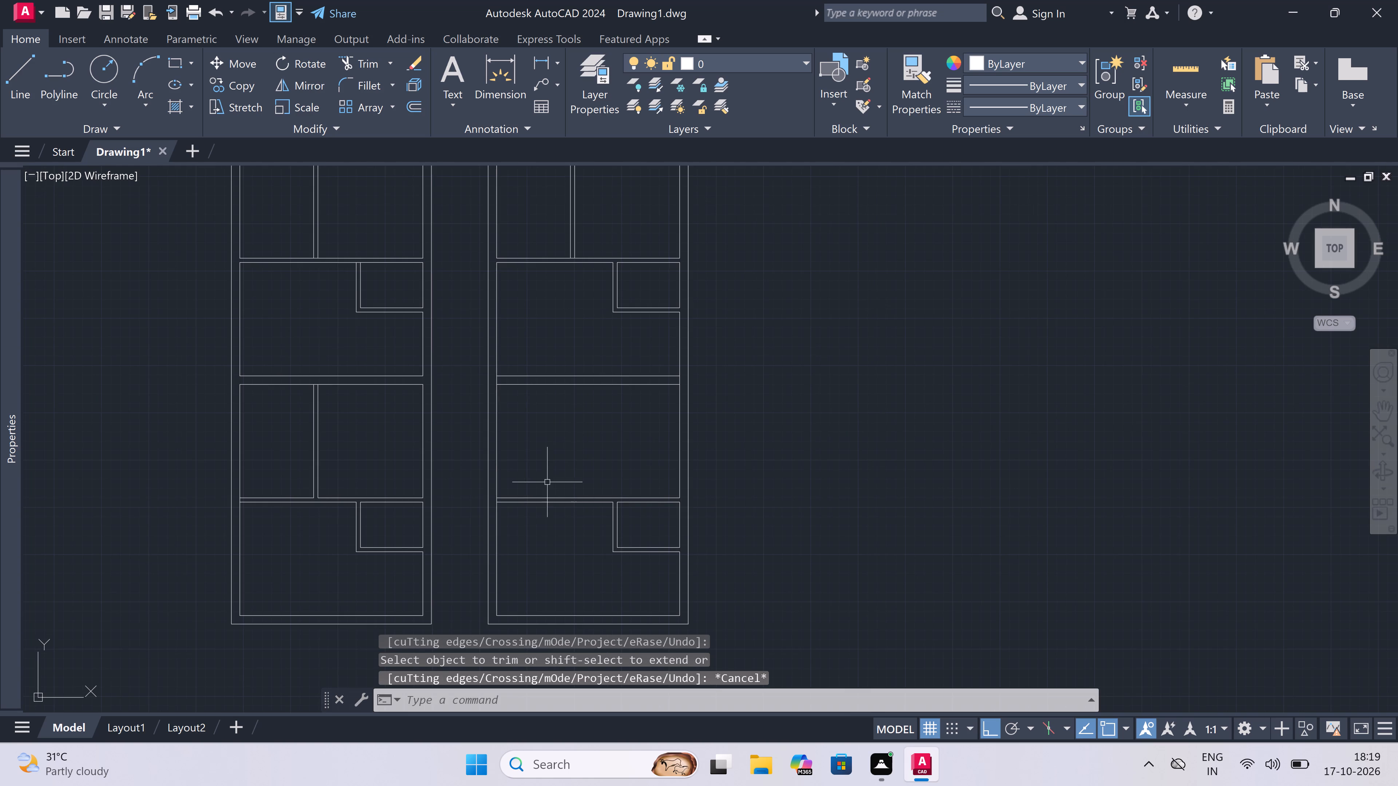
{"action": "key", "text": "space"}
{"action": "scroll", "coordinate": [498, 496], "scroll_direction": "up", "scroll_amount": 4}
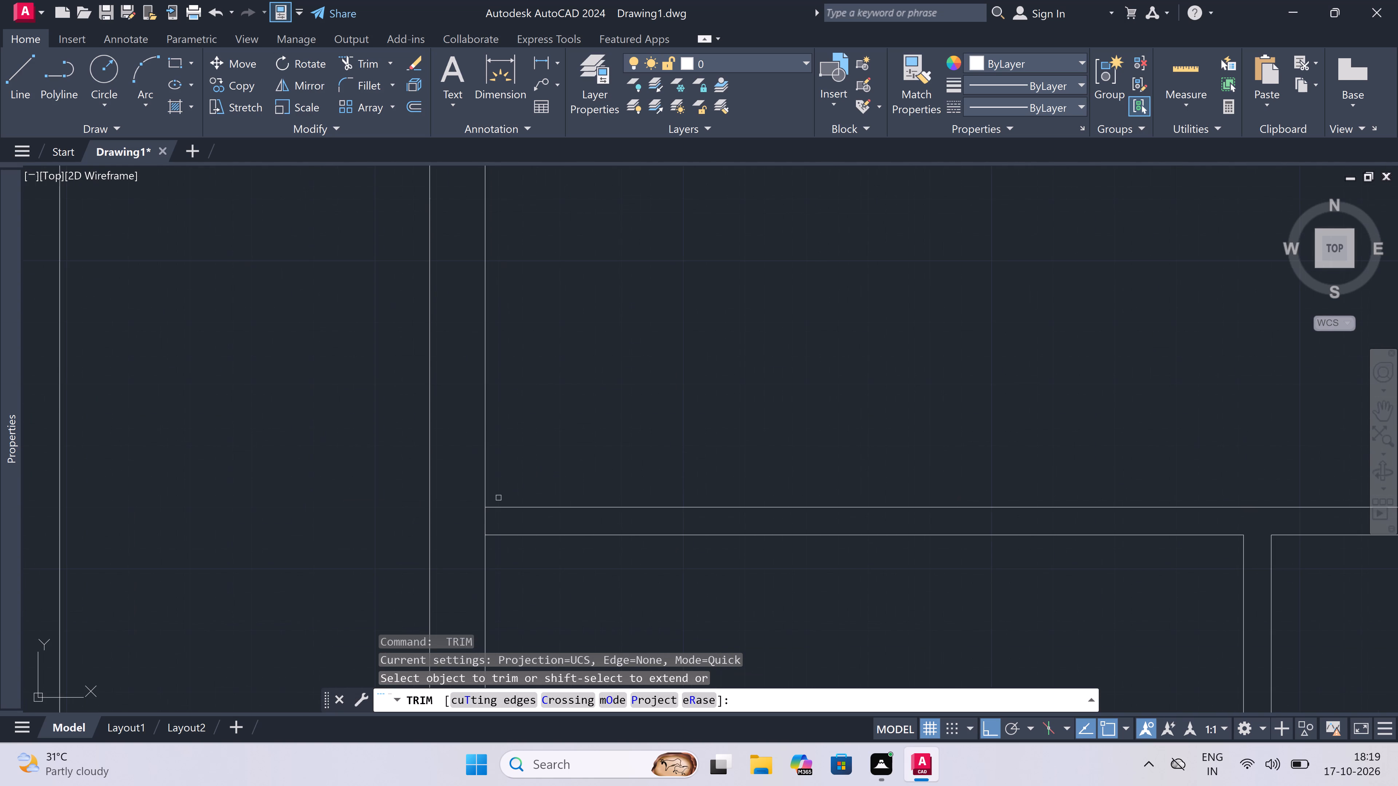
{"action": "double_click", "coordinate": [487, 515]}
{"action": "scroll", "coordinate": [487, 515], "scroll_direction": "down", "scroll_amount": 3}
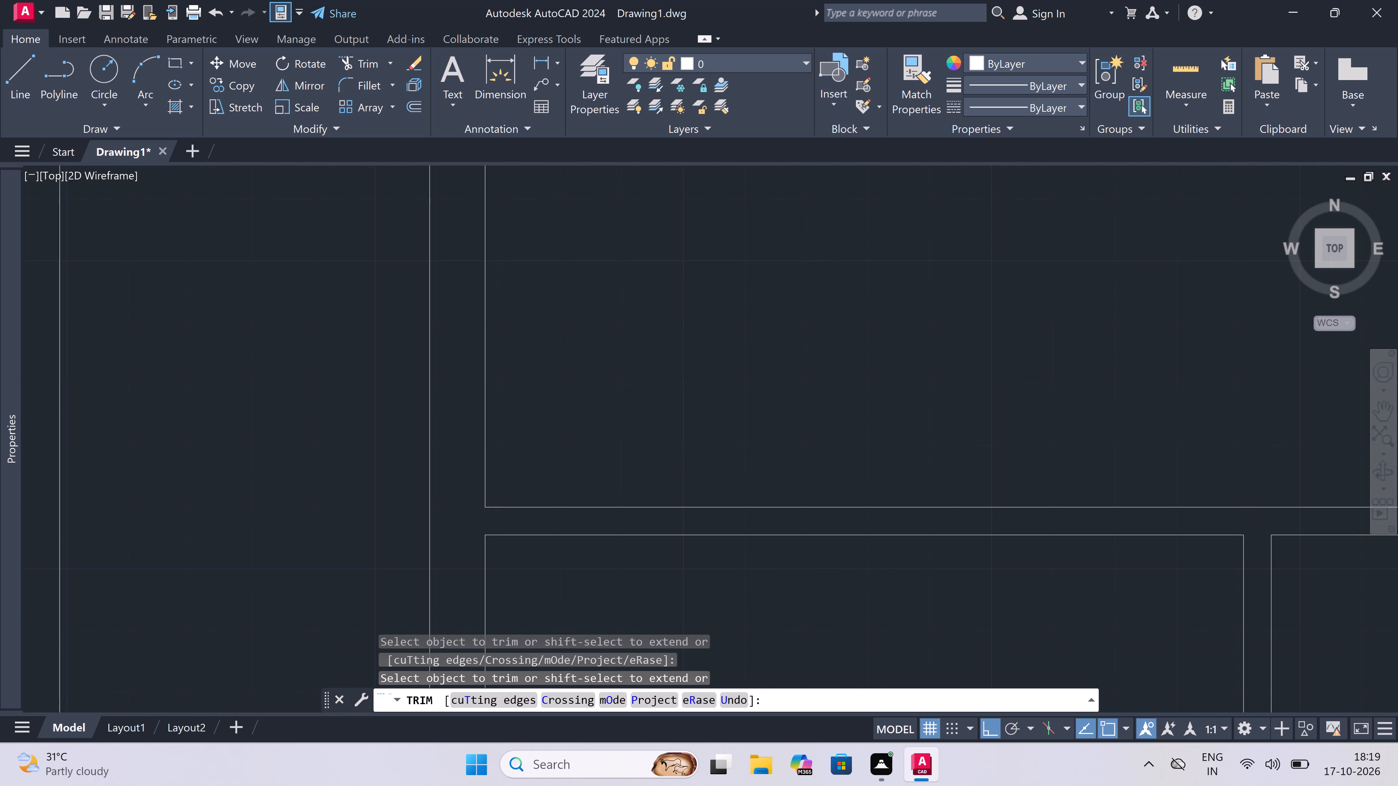
Trim the left and right inner wall lines between the paired lines of the wall separating the third and fourth units.
{"action": "scroll", "coordinate": [518, 483], "scroll_direction": "up", "scroll_amount": 2}
{"action": "scroll", "coordinate": [518, 483], "scroll_direction": "down", "scroll_amount": 2}
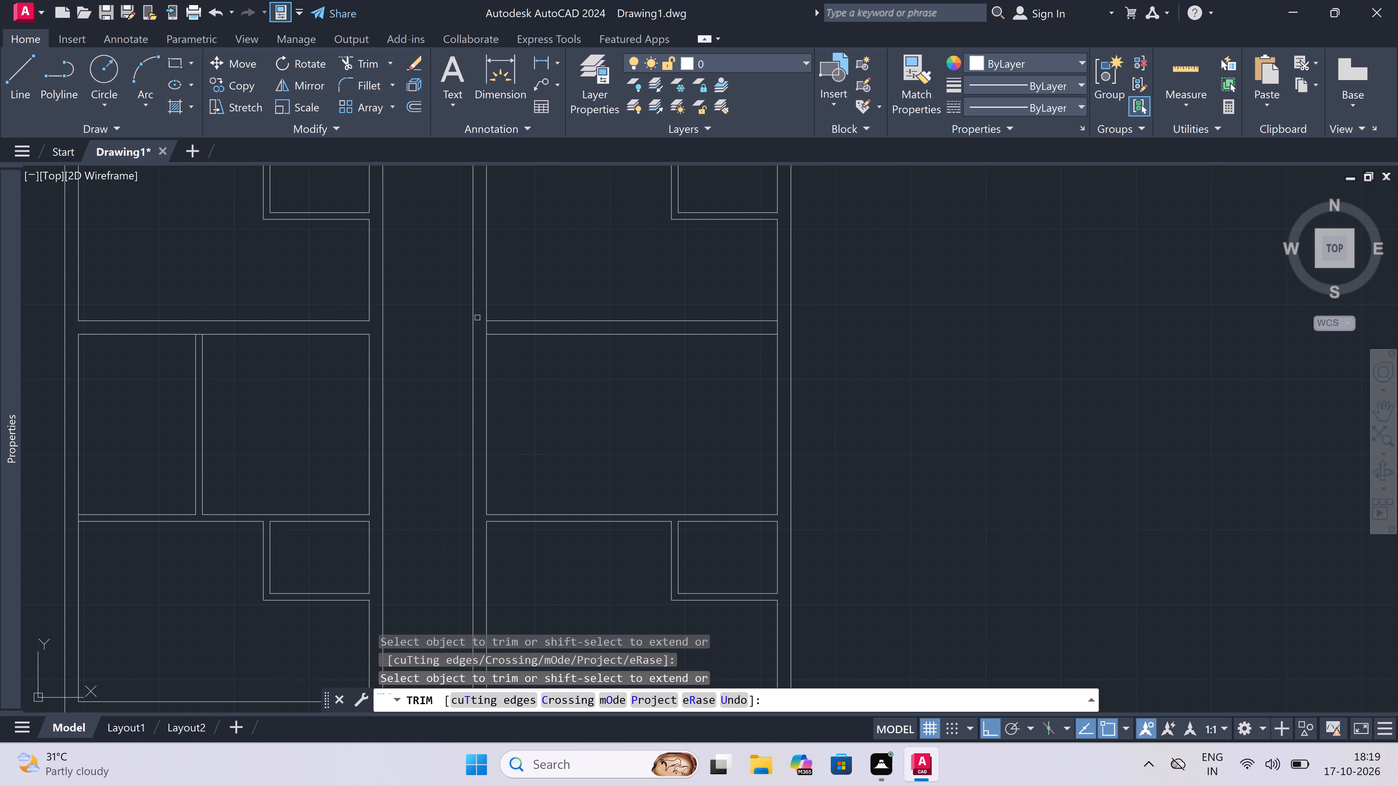
{"action": "scroll", "coordinate": [479, 322], "scroll_direction": "up", "scroll_amount": 2}
{"action": "left_click_drag", "start_coordinate": [482, 333], "coordinate": [486, 333]}
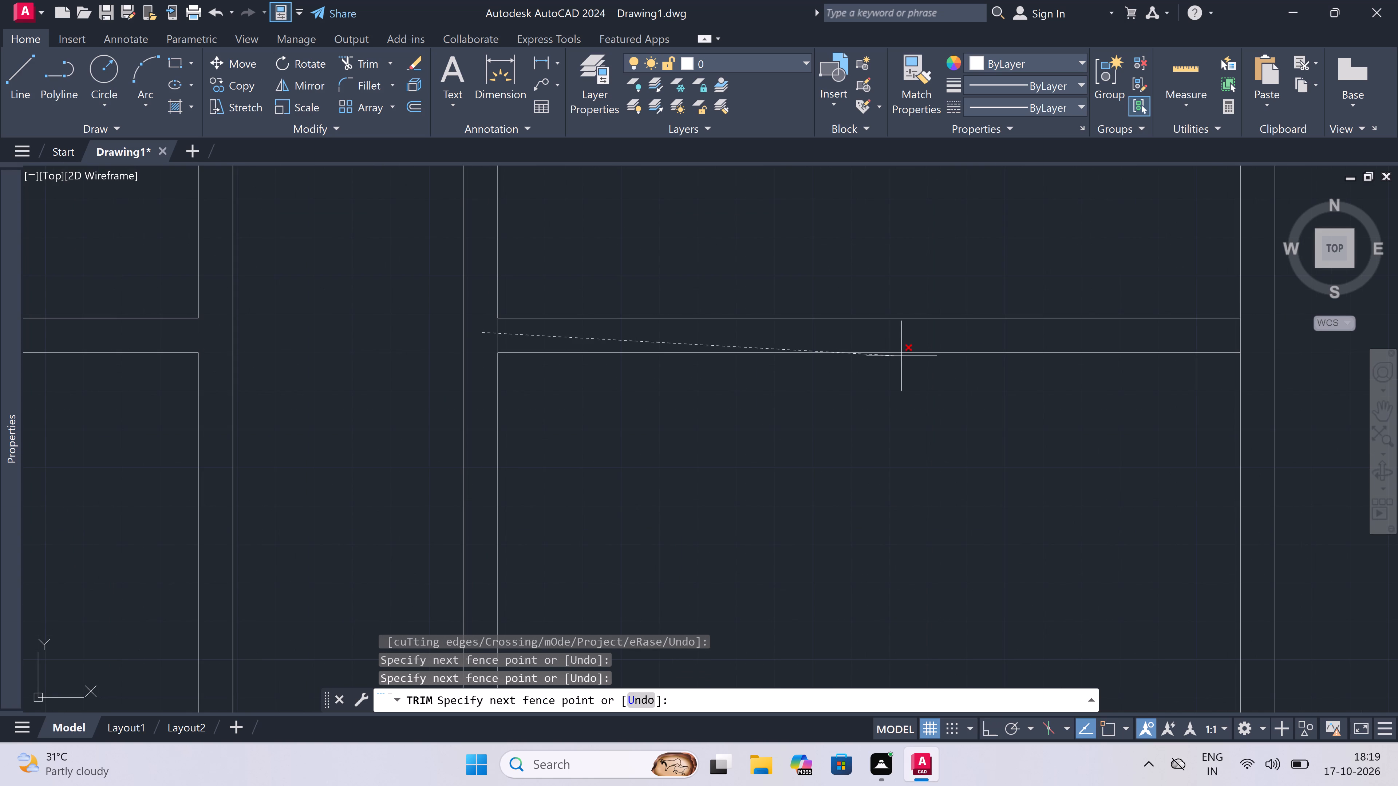
{"action": "left_click", "coordinate": [1245, 334]}
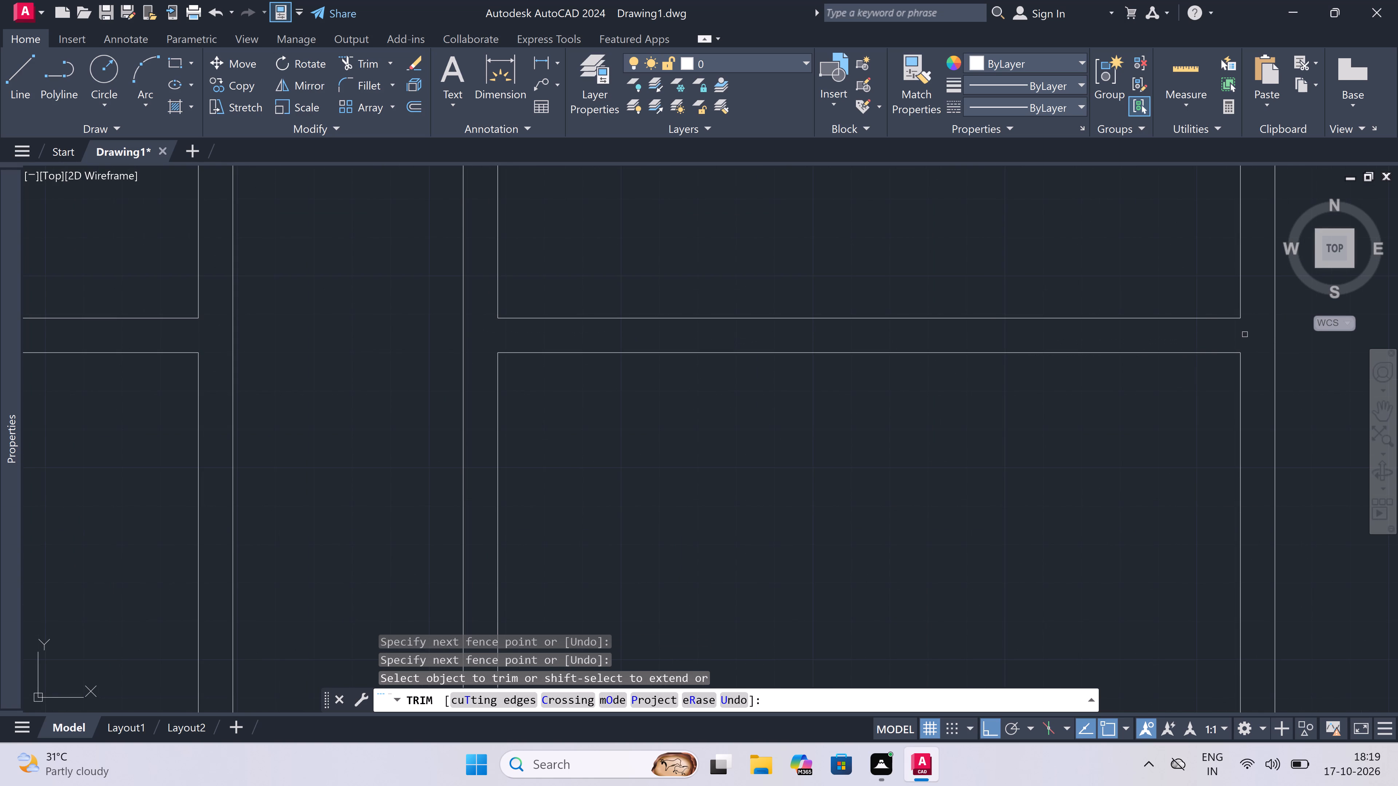
{"action": "key", "text": "Escape"}
Offset the left inner wall line of the fourth unit's upper room 6'6" to the right.
{"action": "scroll", "coordinate": [691, 380], "scroll_direction": "down", "scroll_amount": 4}
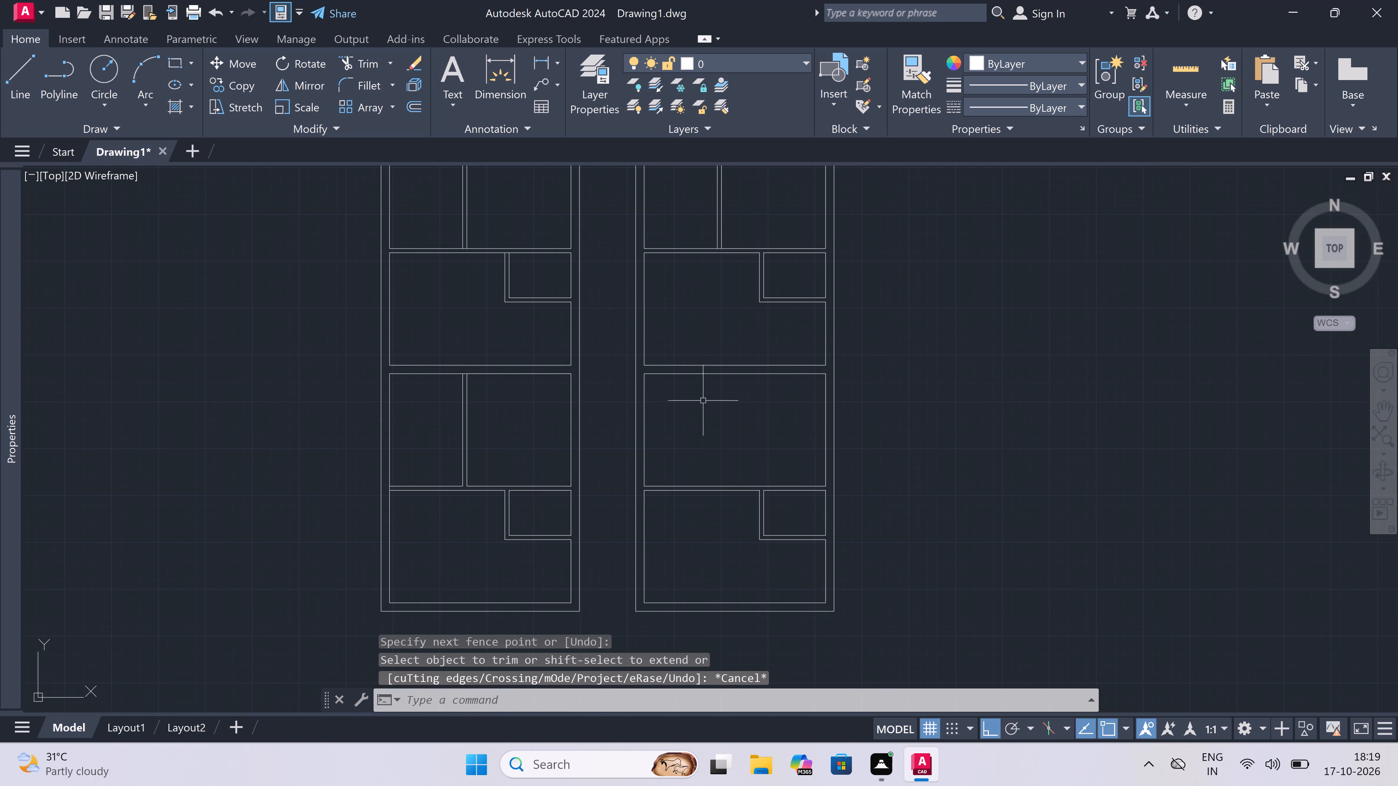
{"action": "scroll", "coordinate": [714, 416], "scroll_direction": "up", "scroll_amount": 2}
{"action": "type", "text": "o"}
{"action": "key", "text": "space"}
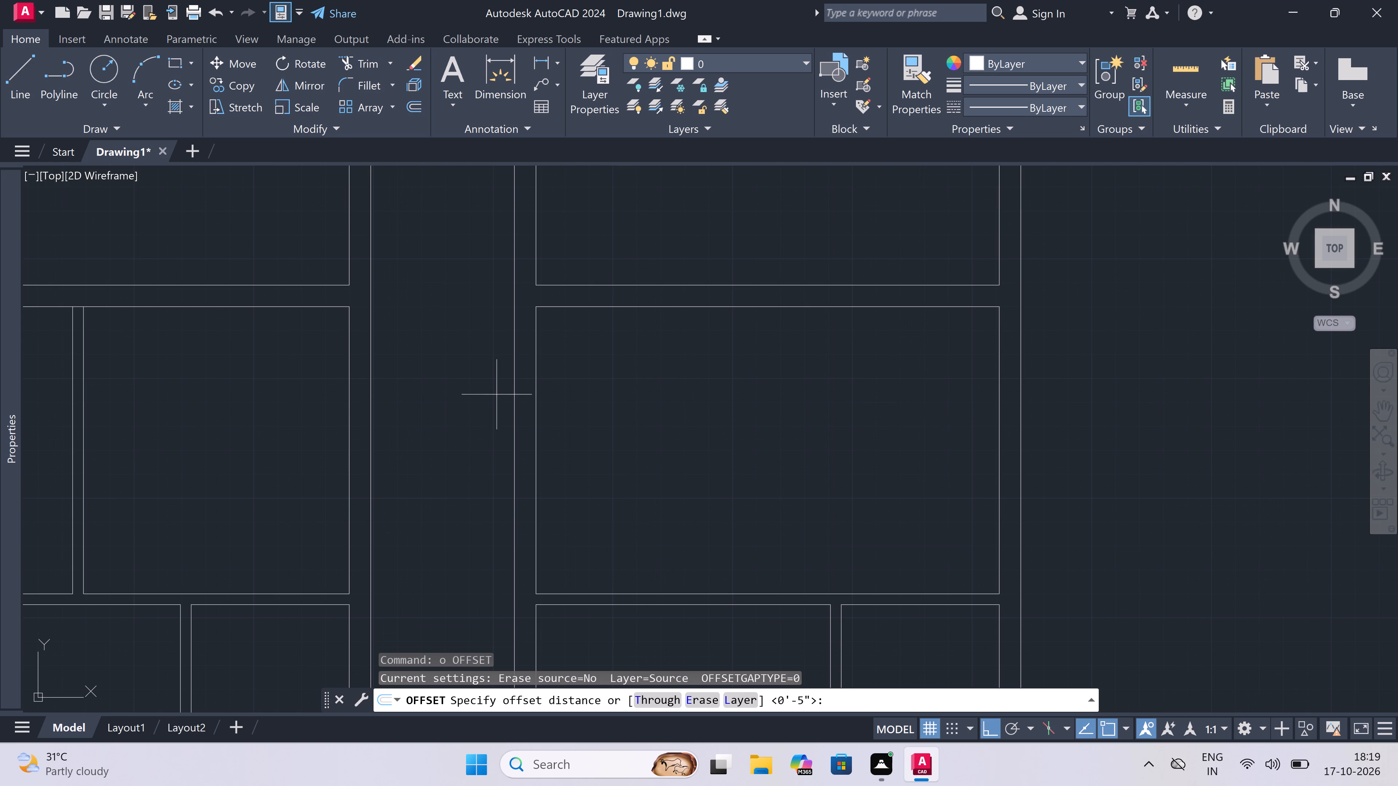
{"action": "left_click_drag", "start_coordinate": [537, 400], "coordinate": [566, 403]}
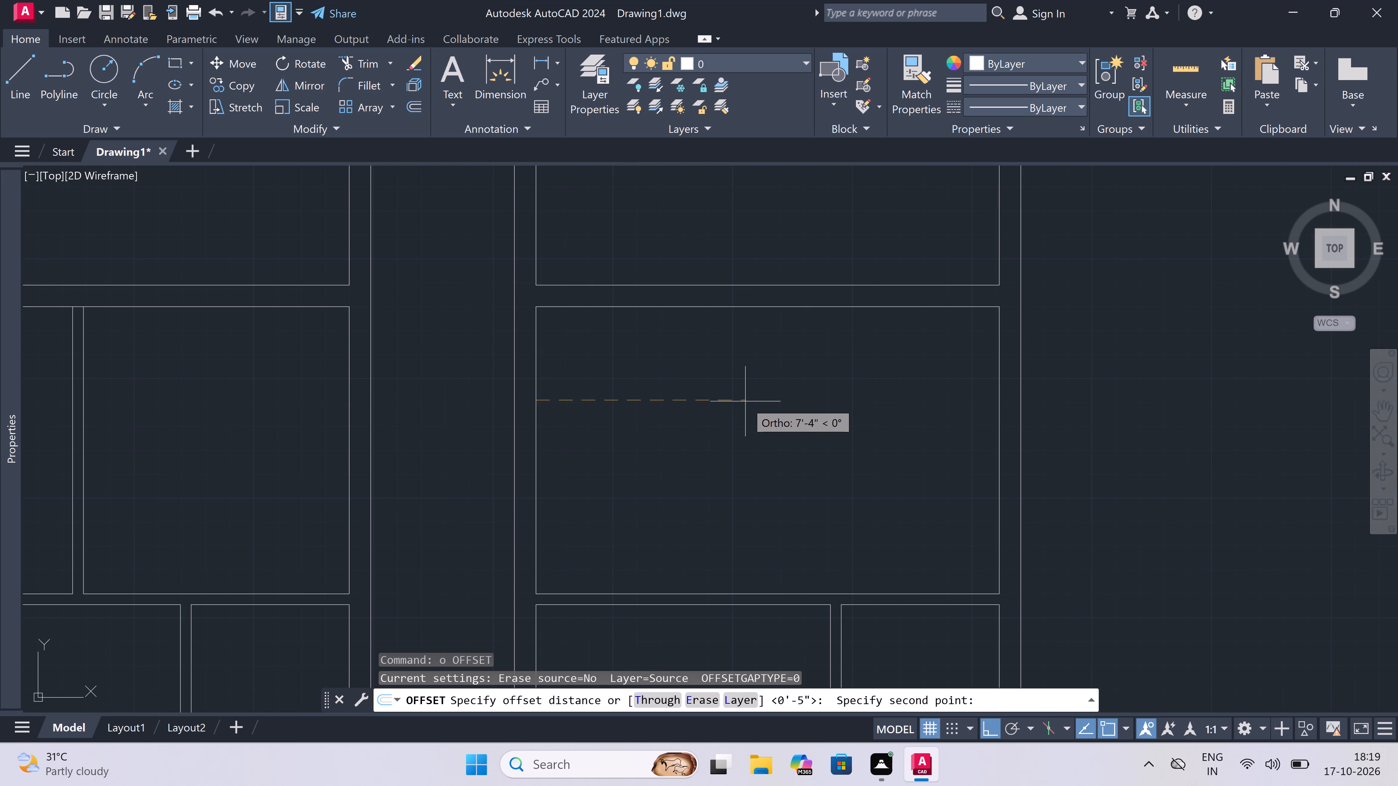
{"action": "key", "text": "5"}
{"action": "key", "text": "BackSpace"}
{"action": "type", "text": "6'6\""}
{"action": "key", "text": "space"}
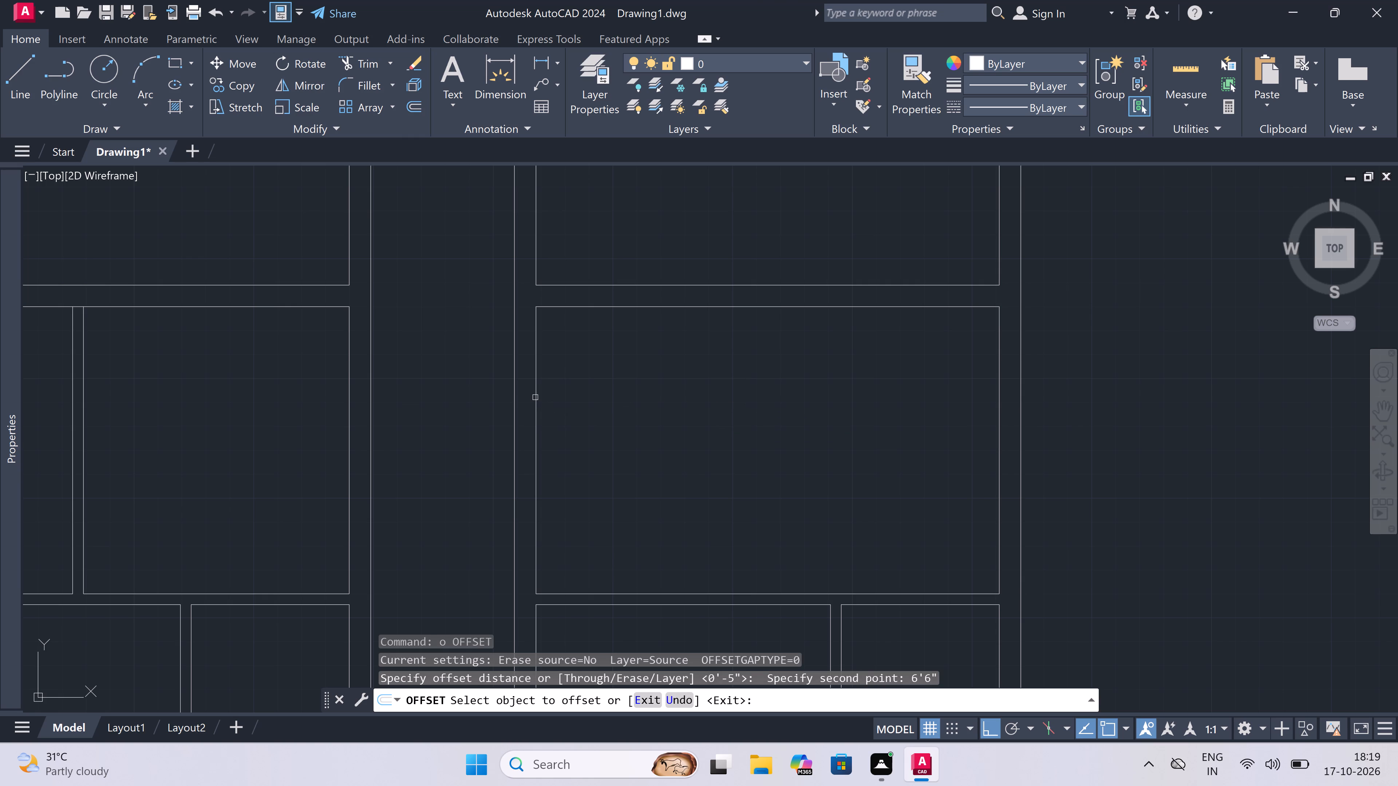
{"action": "left_click_drag", "start_coordinate": [536, 397], "coordinate": [547, 400]}
{"action": "left_click", "coordinate": [804, 384]}
{"action": "key", "text": "Escape"}
Offset the upper room's new vertical line 4.5" to the right to form the partition thickness.
{"action": "key", "text": "space"}
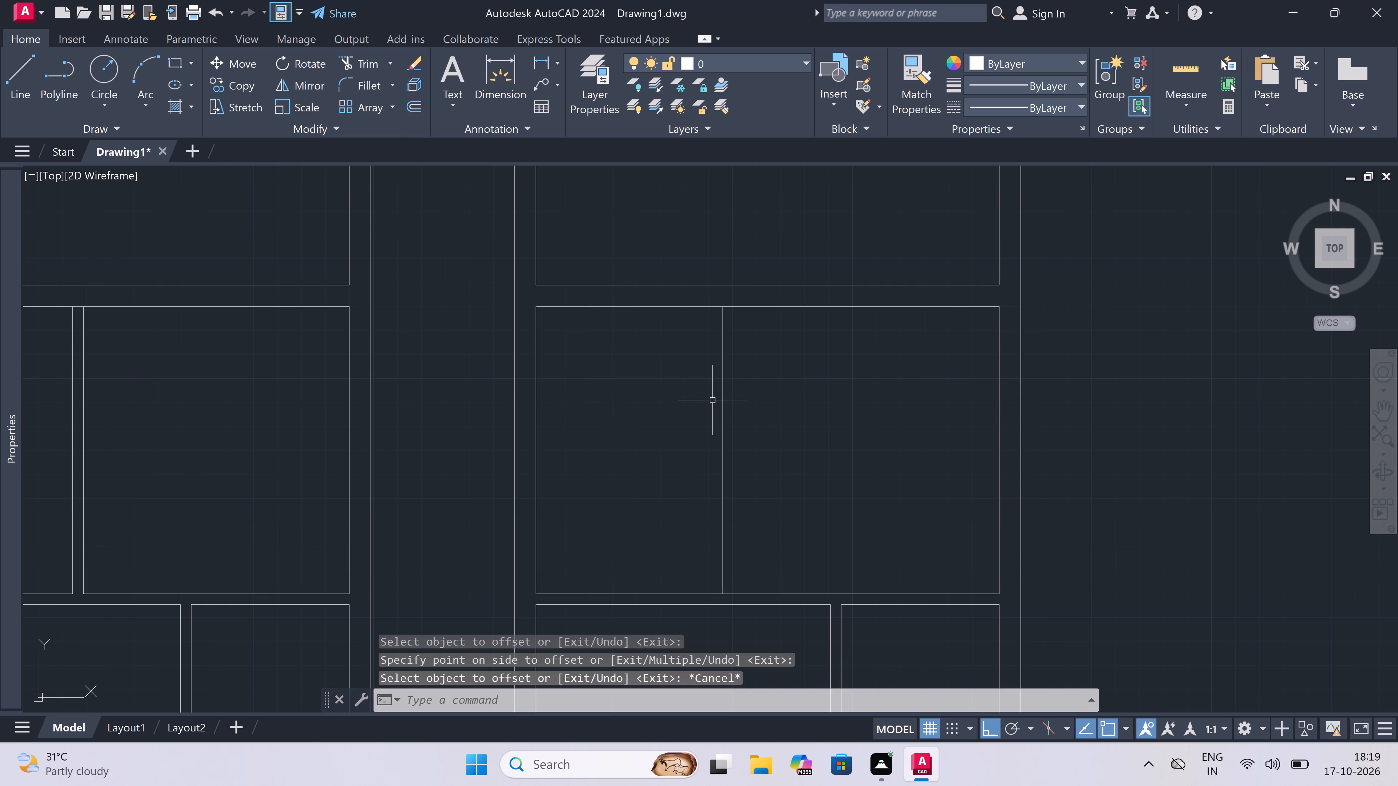
{"action": "left_click_drag", "start_coordinate": [724, 404], "coordinate": [730, 402]}
{"action": "type", "text": "4.5\""}
{"action": "key", "text": "space"}
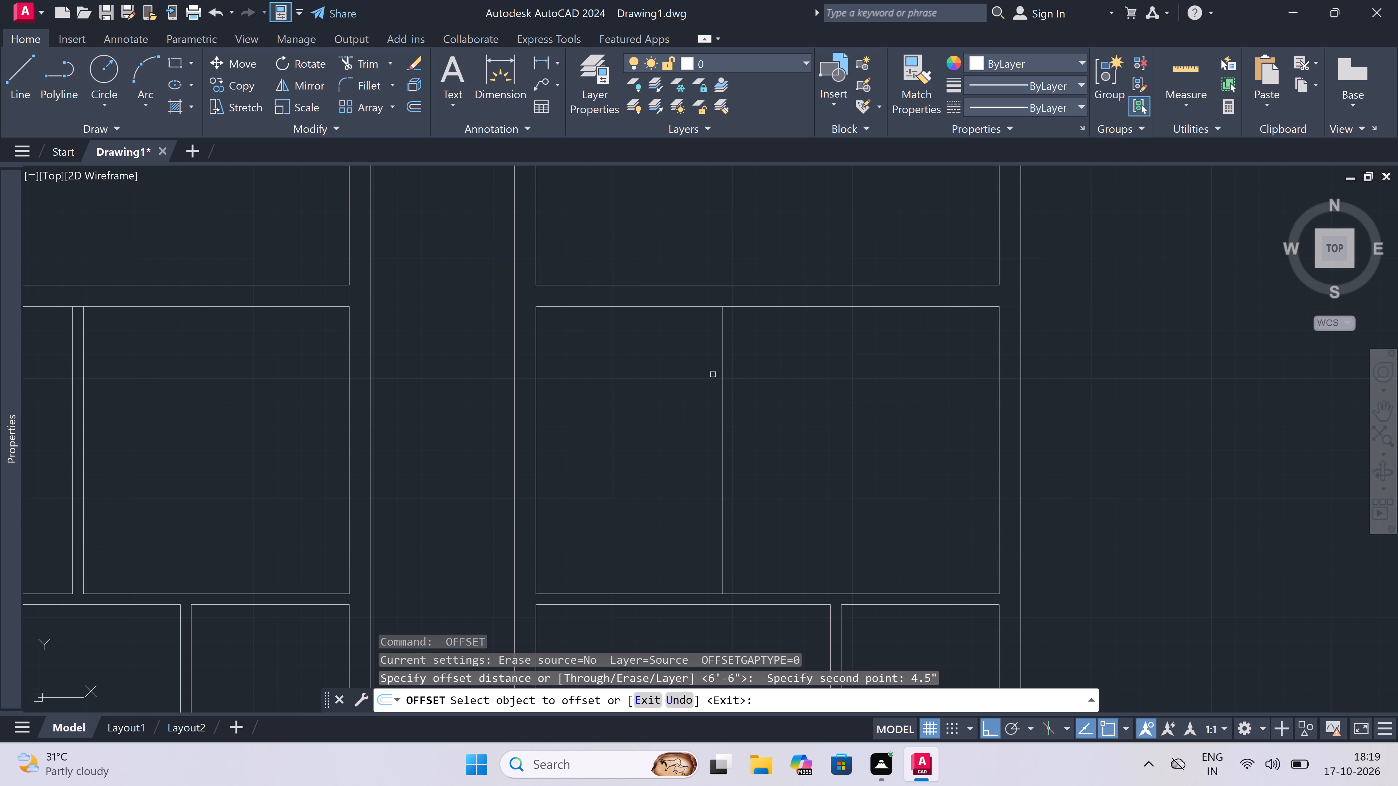
{"action": "left_click_drag", "start_coordinate": [721, 375], "coordinate": [746, 377]}
{"action": "left_click", "coordinate": [794, 382]}
{"action": "key", "text": "Escape"}
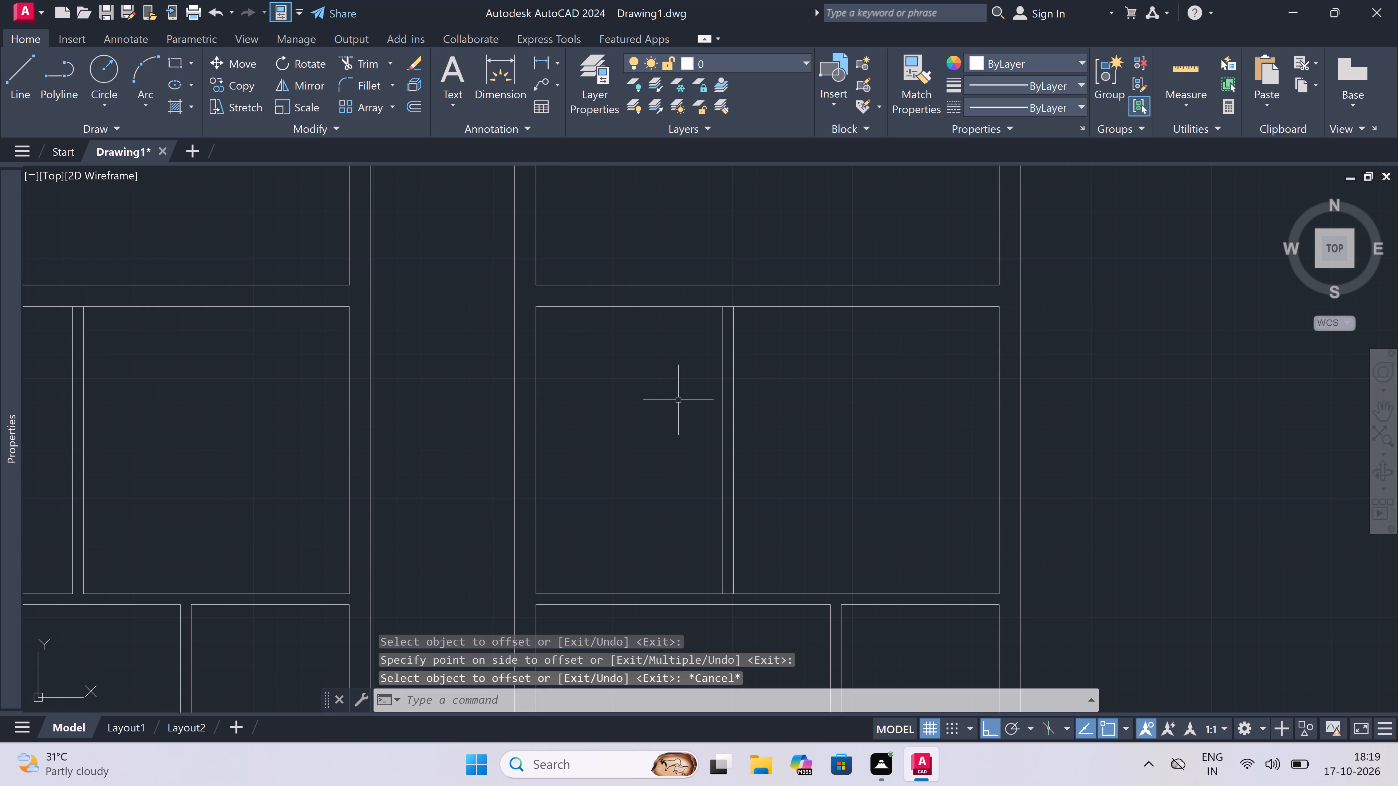
Create a new layer named line1 and set its colour to index 21.
{"action": "scroll", "coordinate": [678, 400], "scroll_direction": "down", "scroll_amount": 6}
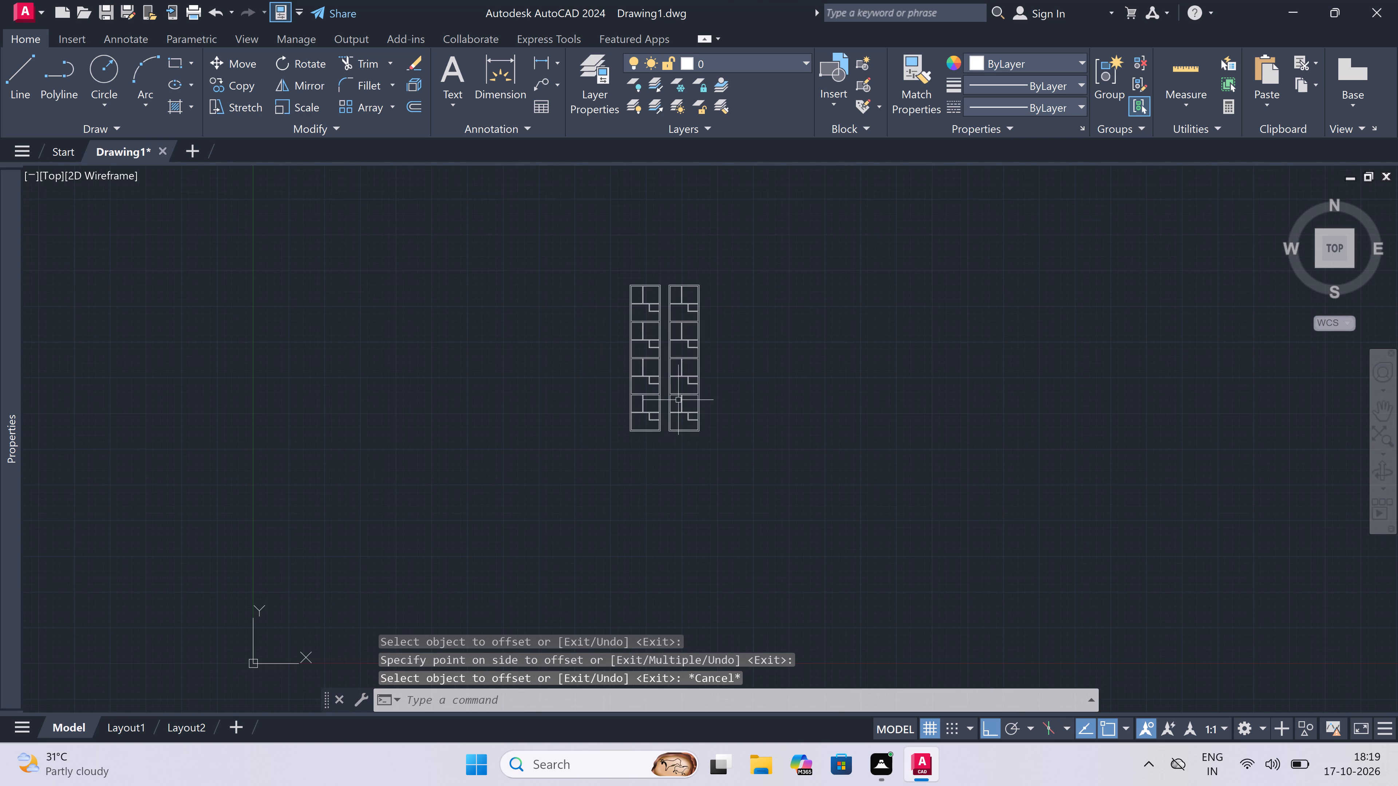
{"action": "scroll", "coordinate": [661, 286], "scroll_direction": "up", "scroll_amount": 4}
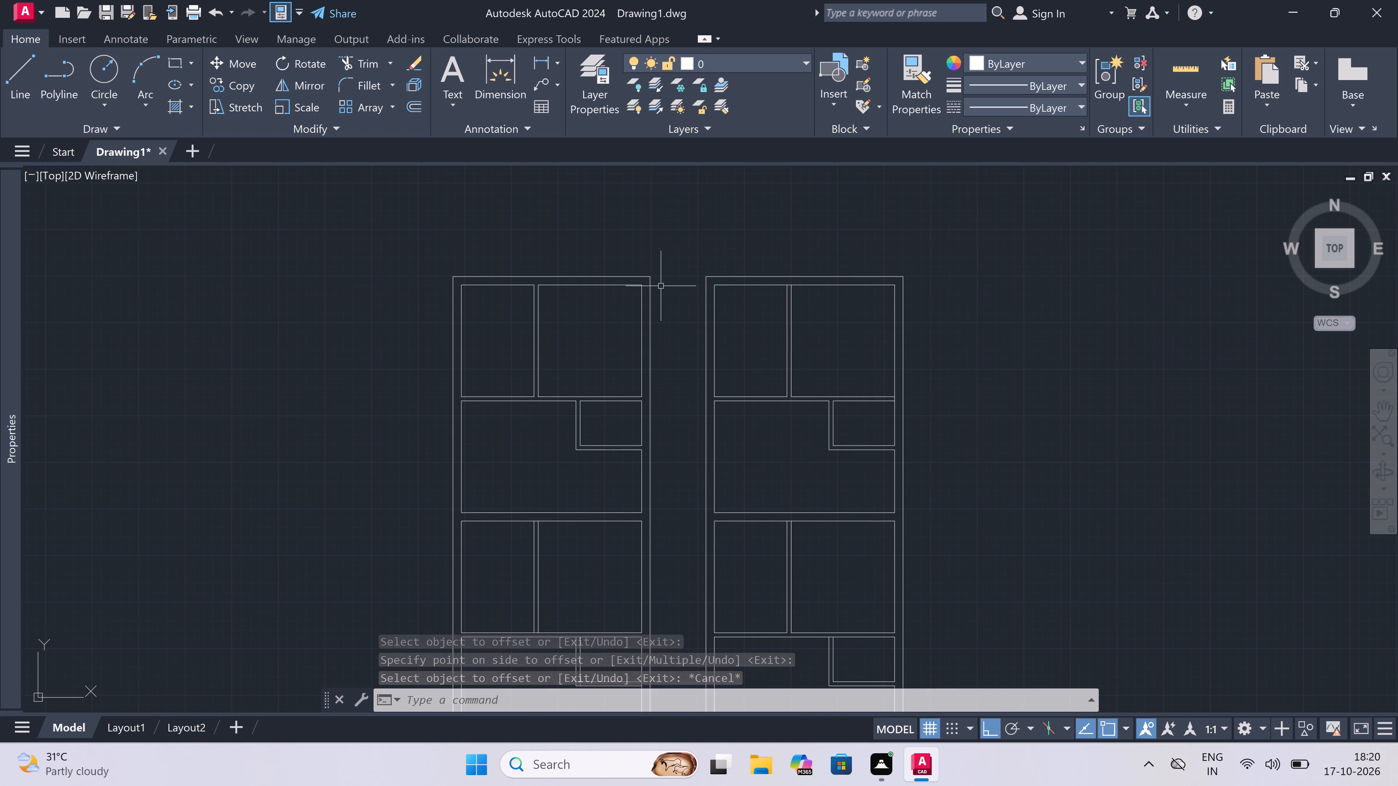
{"action": "left_click", "coordinate": [599, 76]}
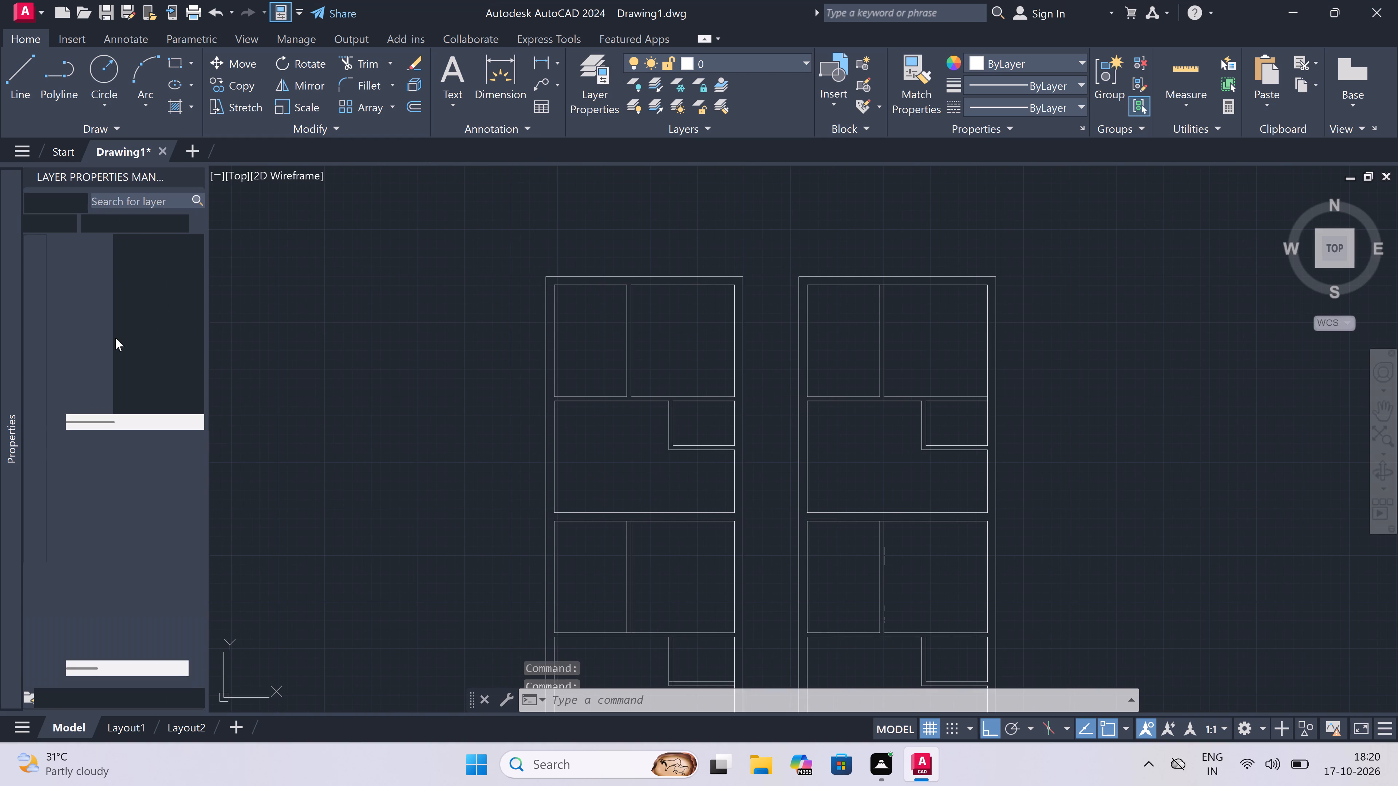
{"action": "right_click", "coordinate": [90, 354]}
{"action": "left_click", "coordinate": [168, 358]}
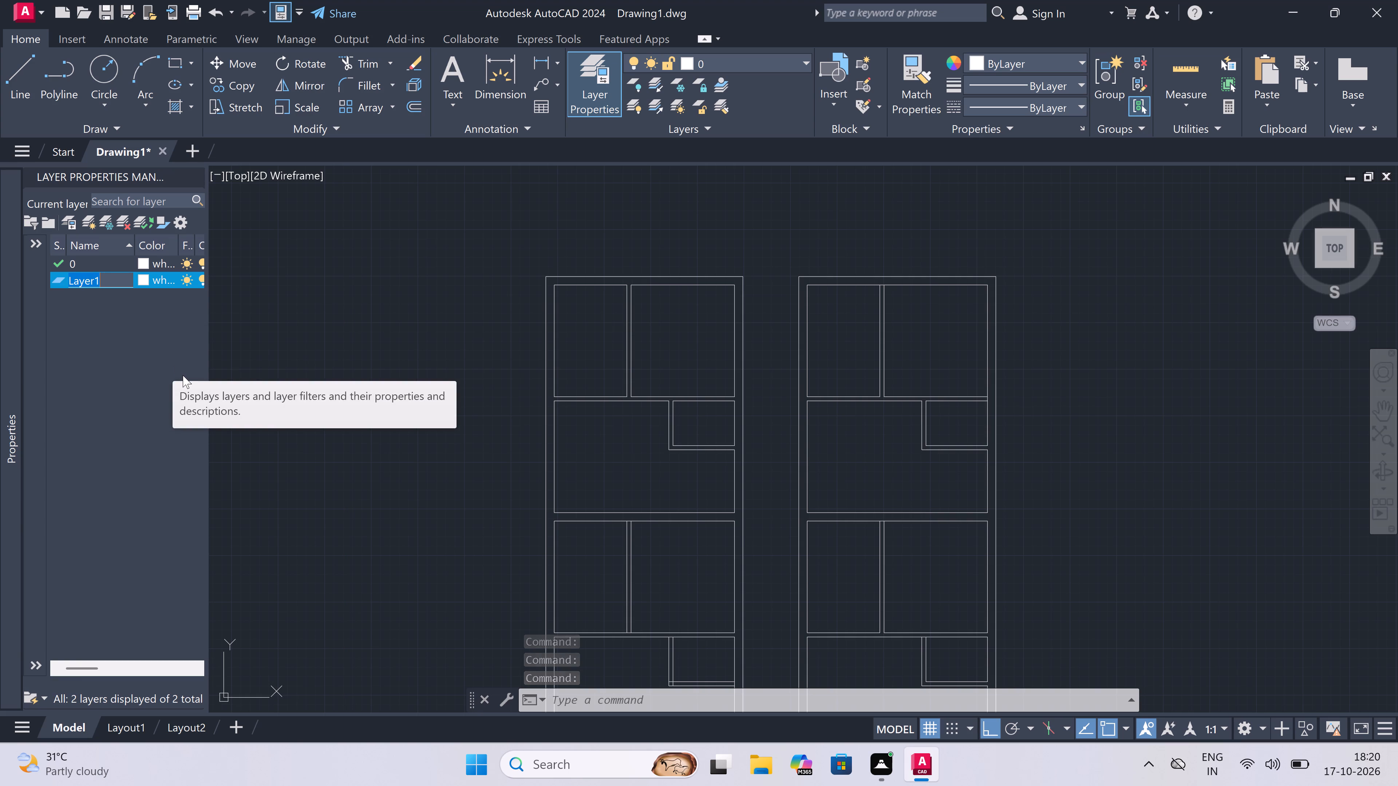
{"action": "key", "text": "BackSpace"}
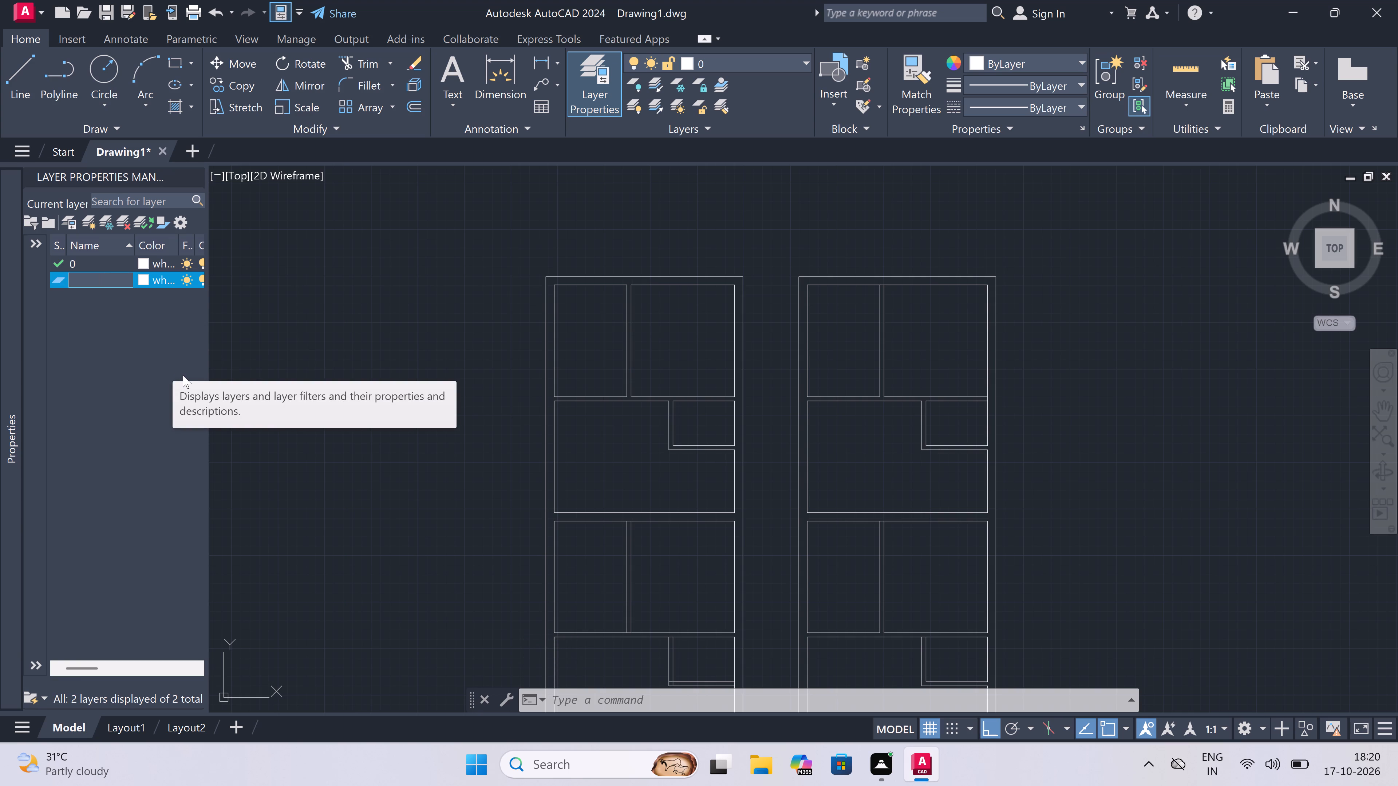
{"action": "type", "text": "line1"}
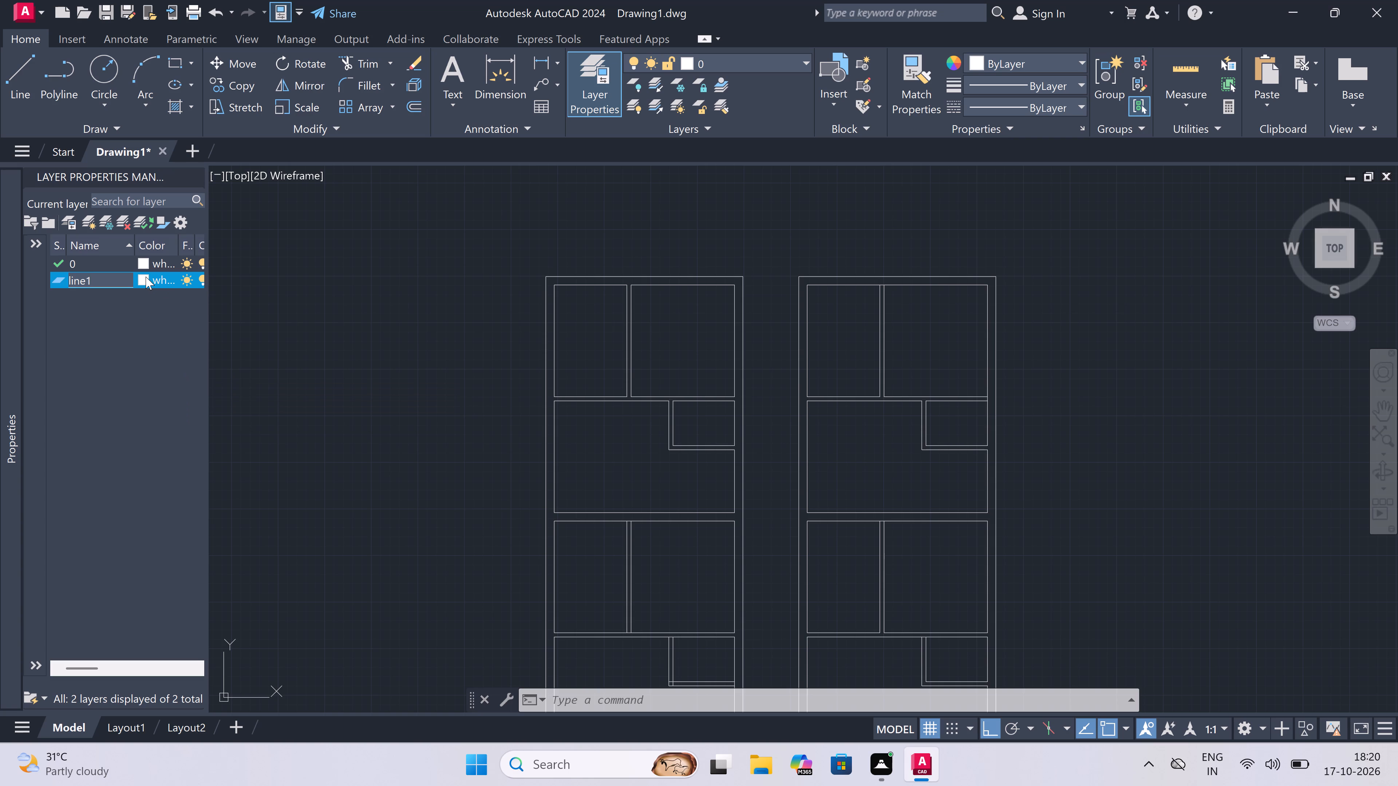
{"action": "left_click", "coordinate": [146, 277]}
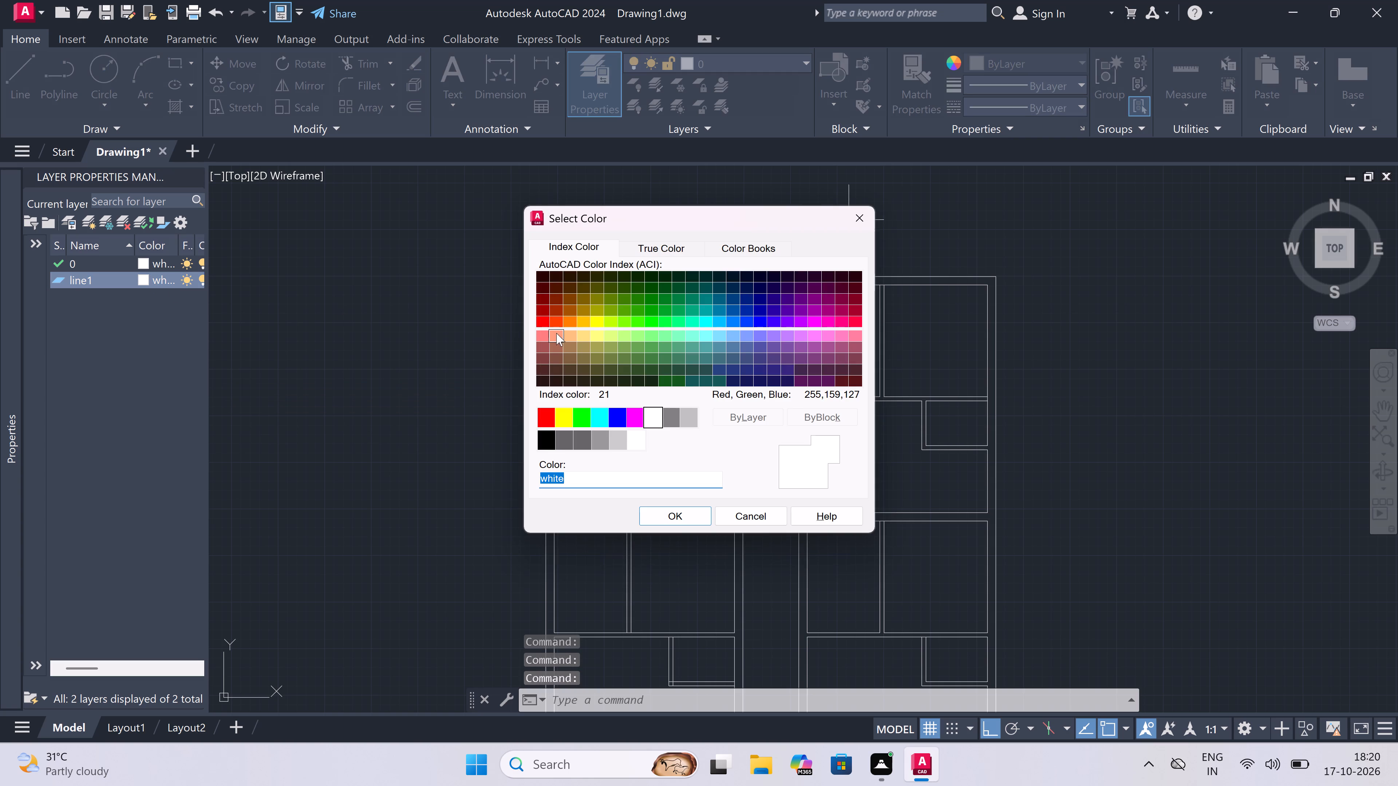
{"action": "left_click", "coordinate": [556, 333]}
{"action": "left_click", "coordinate": [681, 523]}
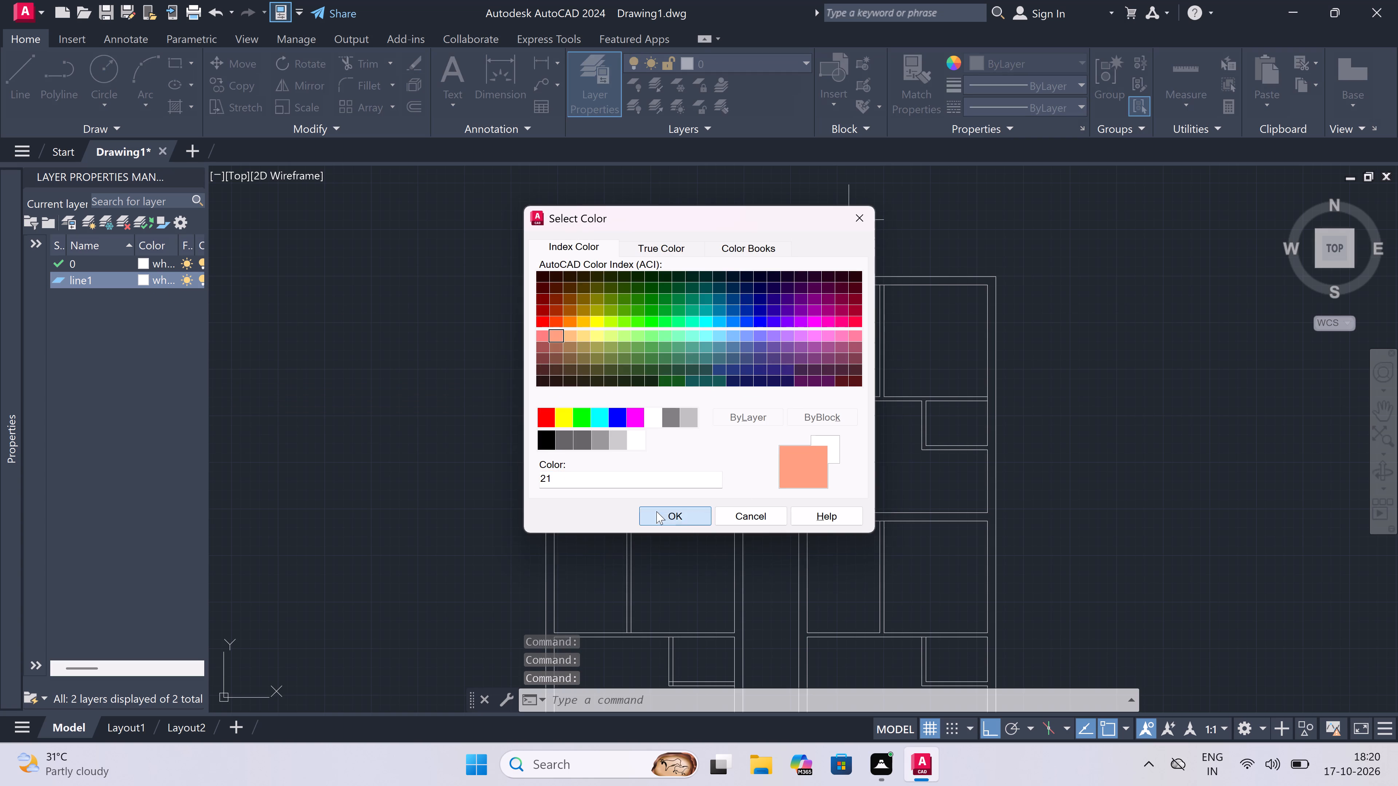
Create a second new layer named line2 and set its colour to index 161.
{"action": "right_click", "coordinate": [84, 342]}
{"action": "left_click", "coordinate": [183, 359]}
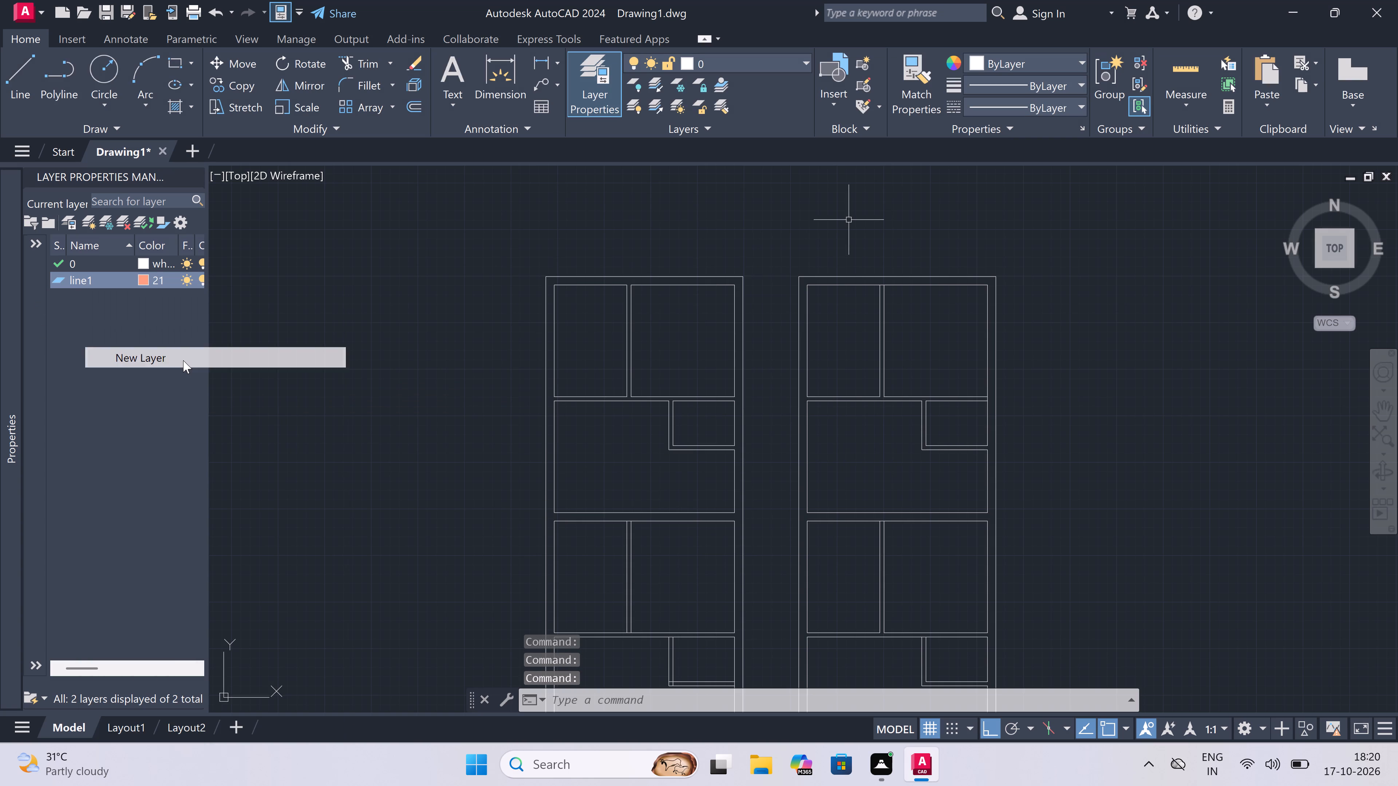
{"action": "key", "text": "BackSpace"}
{"action": "type", "text": "line2"}
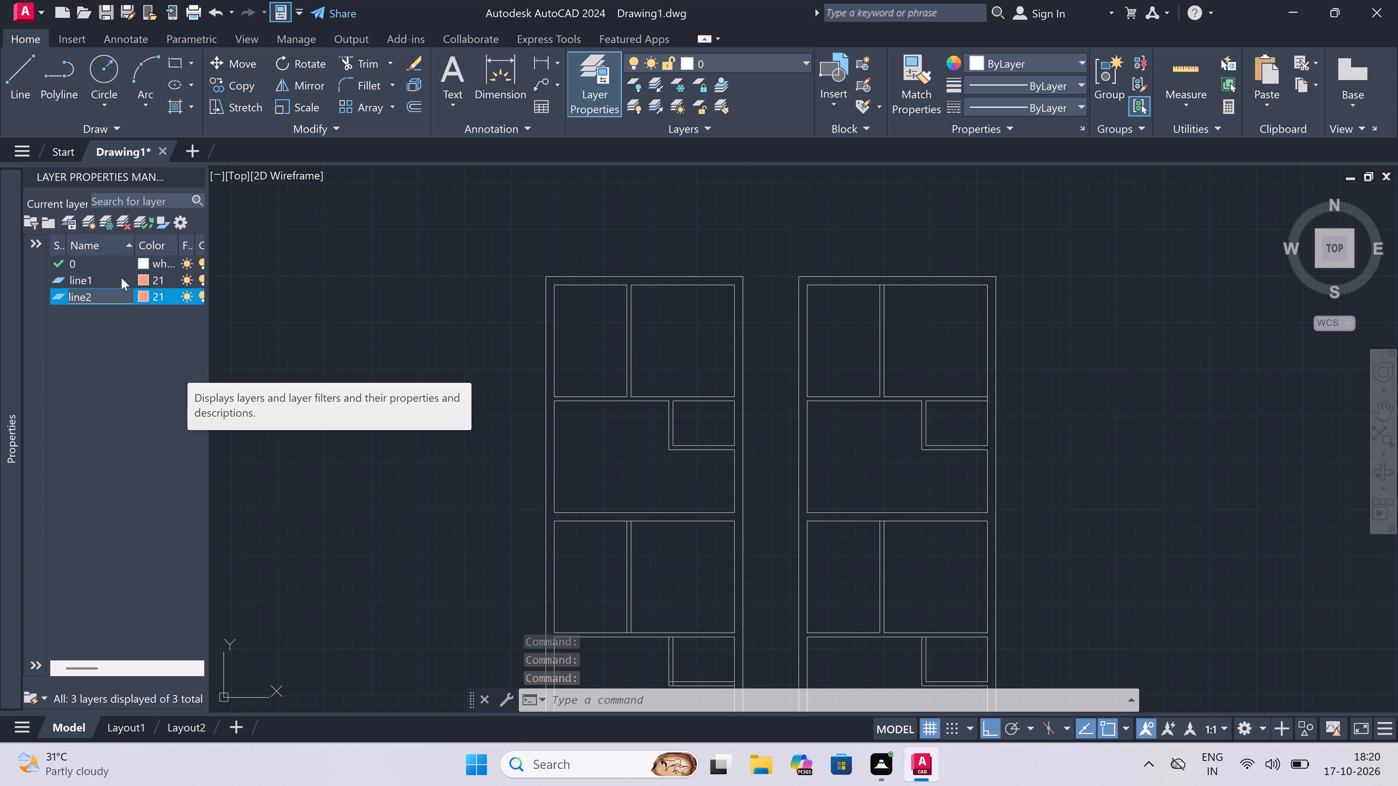
{"action": "left_click", "coordinate": [143, 295]}
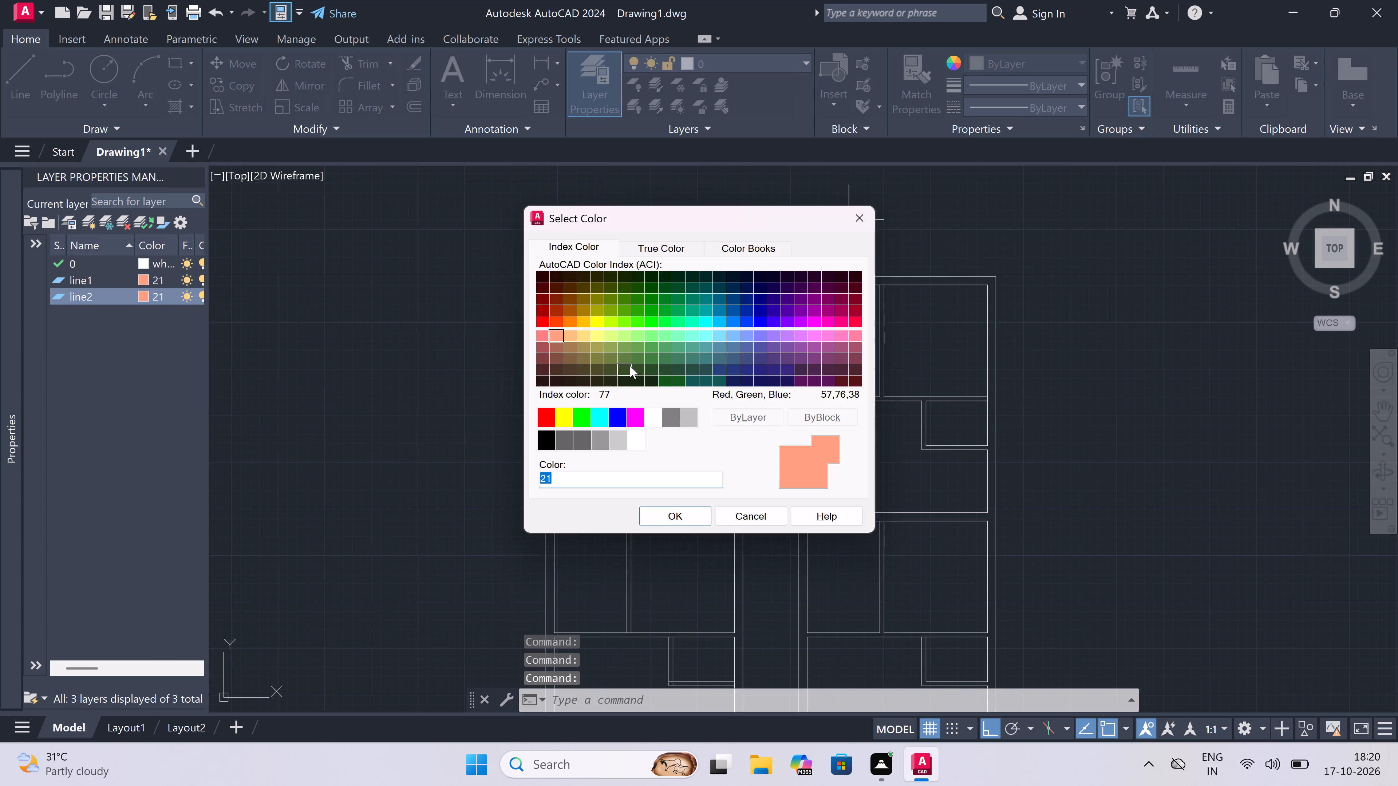
{"action": "left_click", "coordinate": [708, 336]}
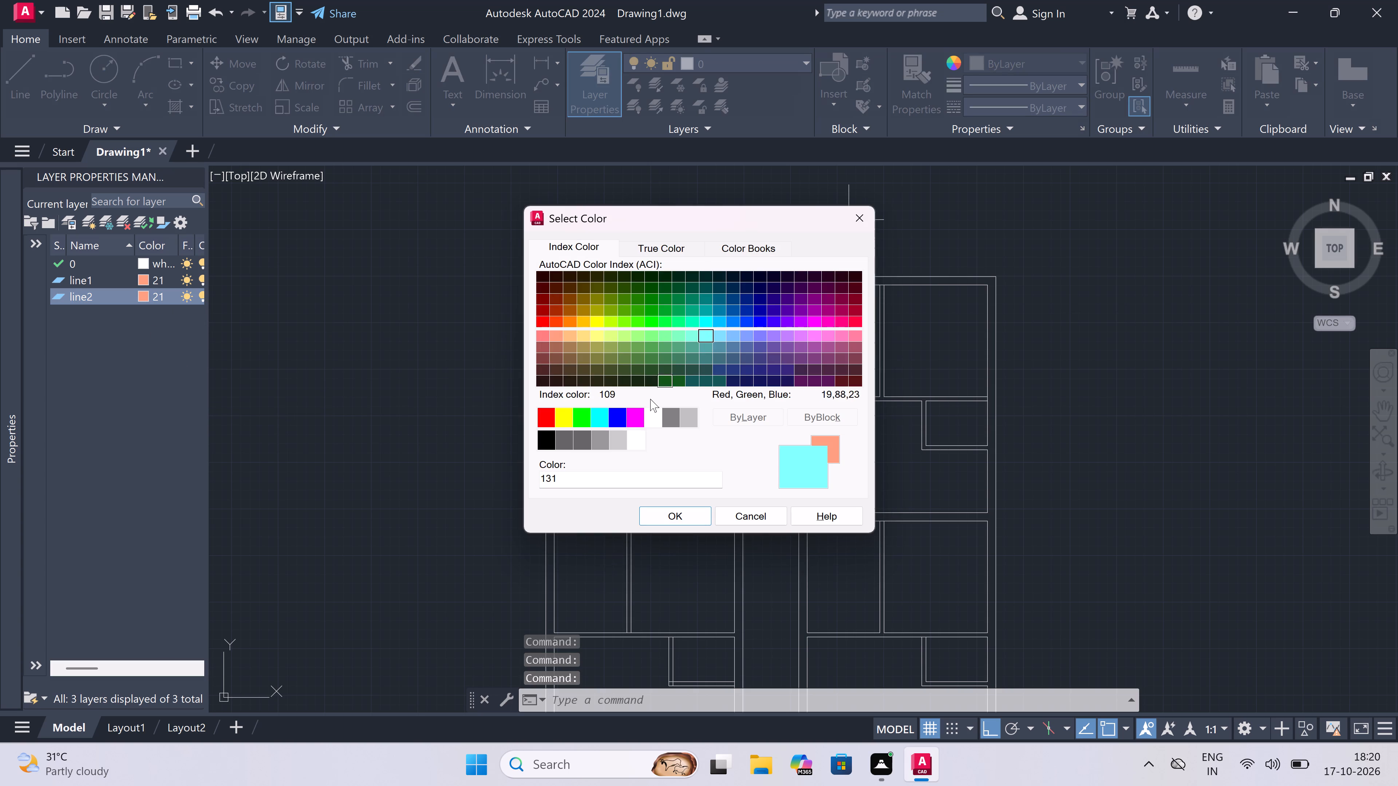
{"action": "left_click", "coordinate": [746, 337]}
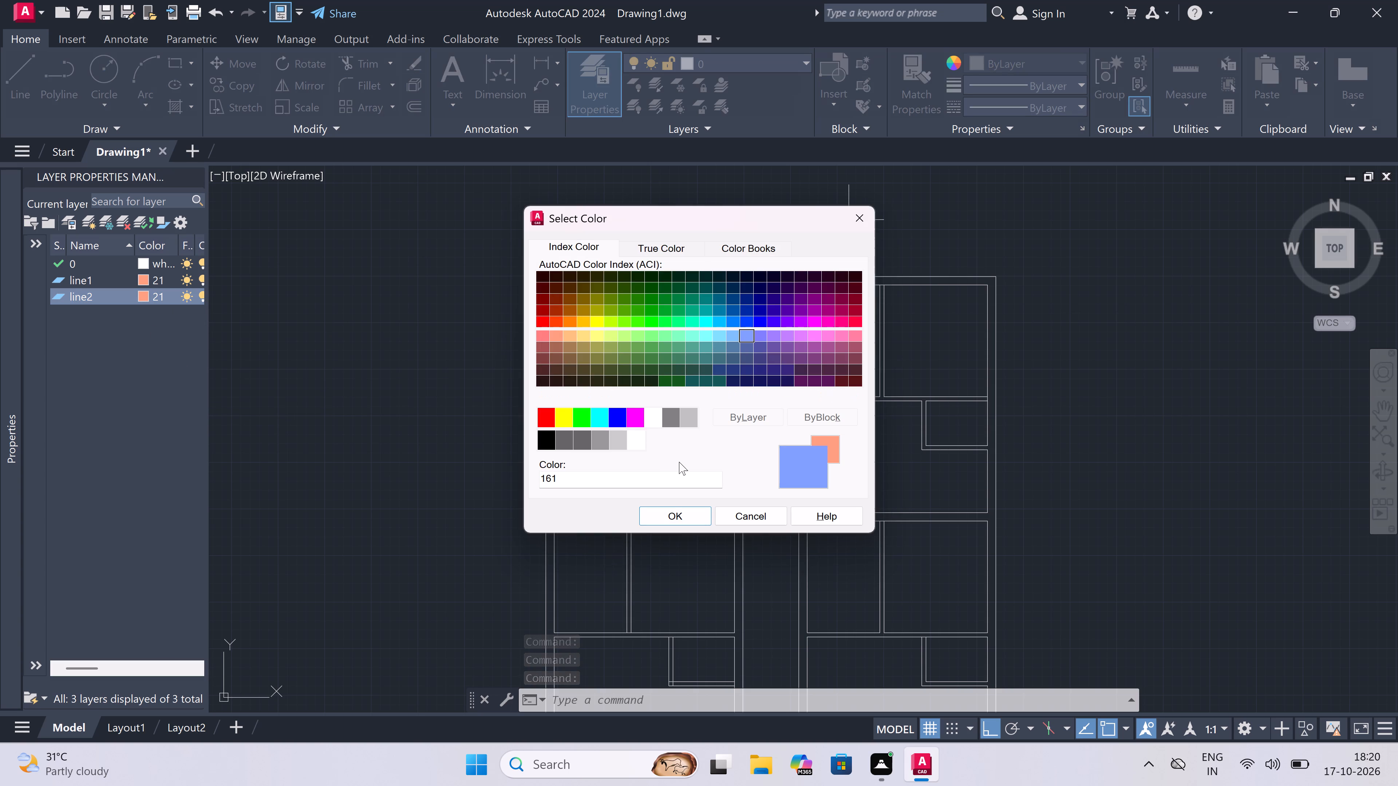
{"action": "left_click", "coordinate": [672, 515]}
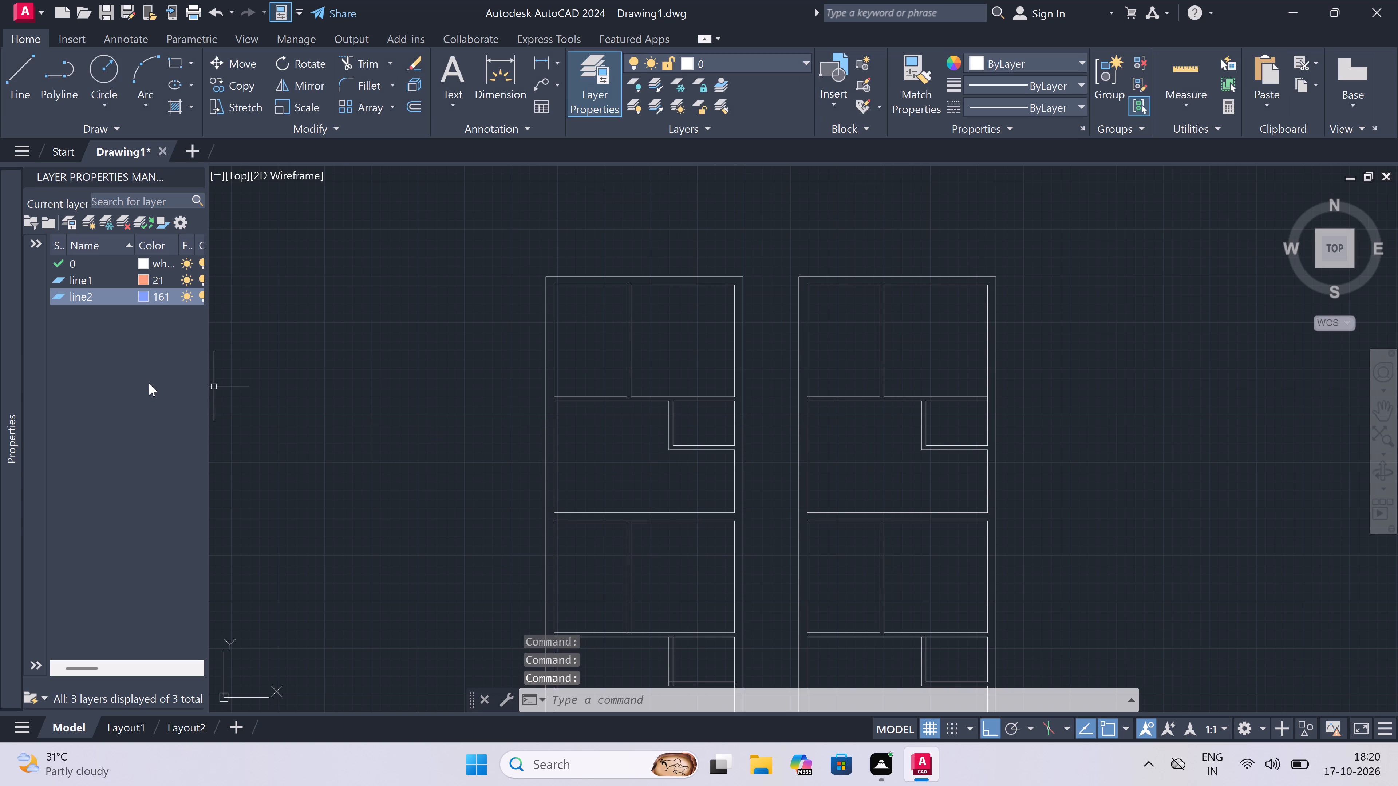
Add a third new layer after line2, keeping its default name and the inherited colour.
{"action": "right_click", "coordinate": [141, 381]}
{"action": "left_click", "coordinate": [261, 354]}
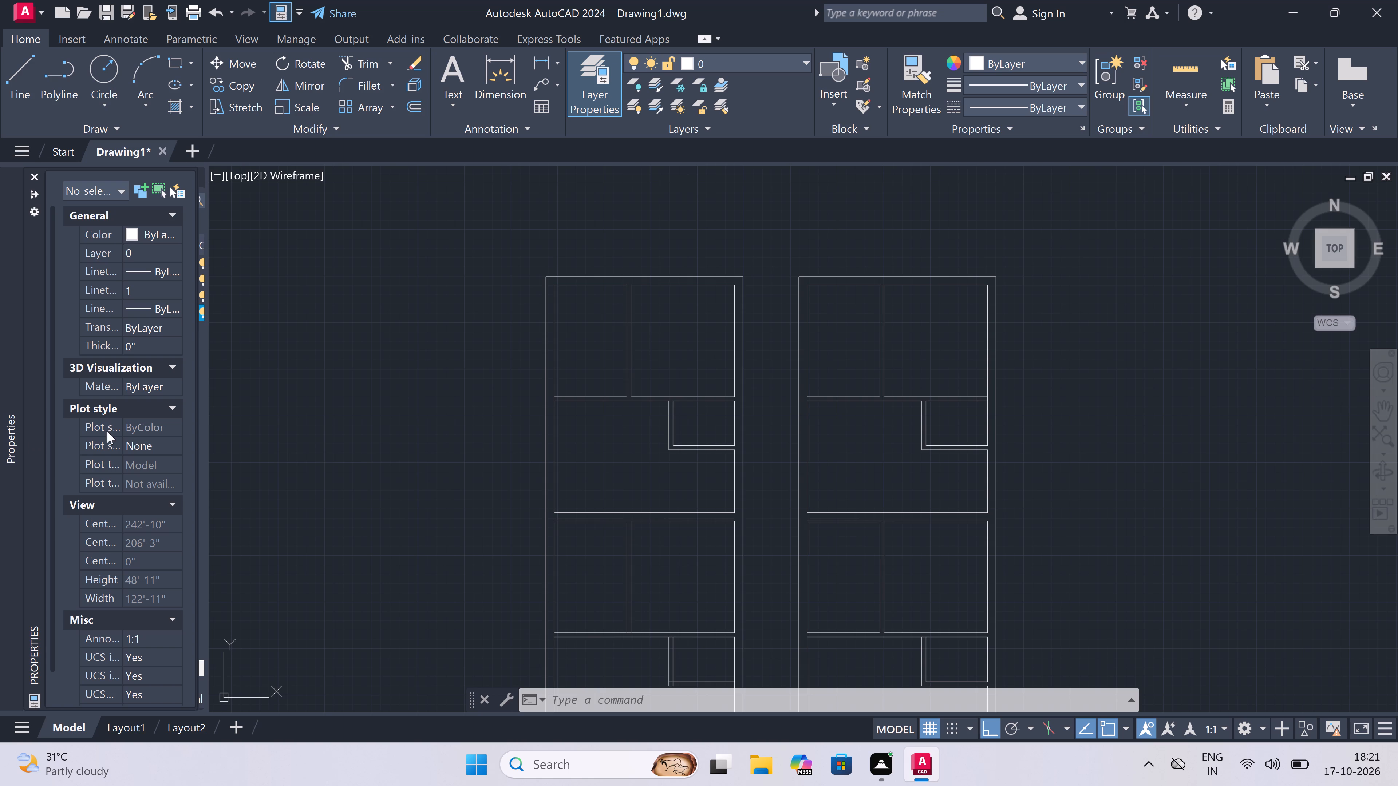
{"action": "key", "text": "Escape"}
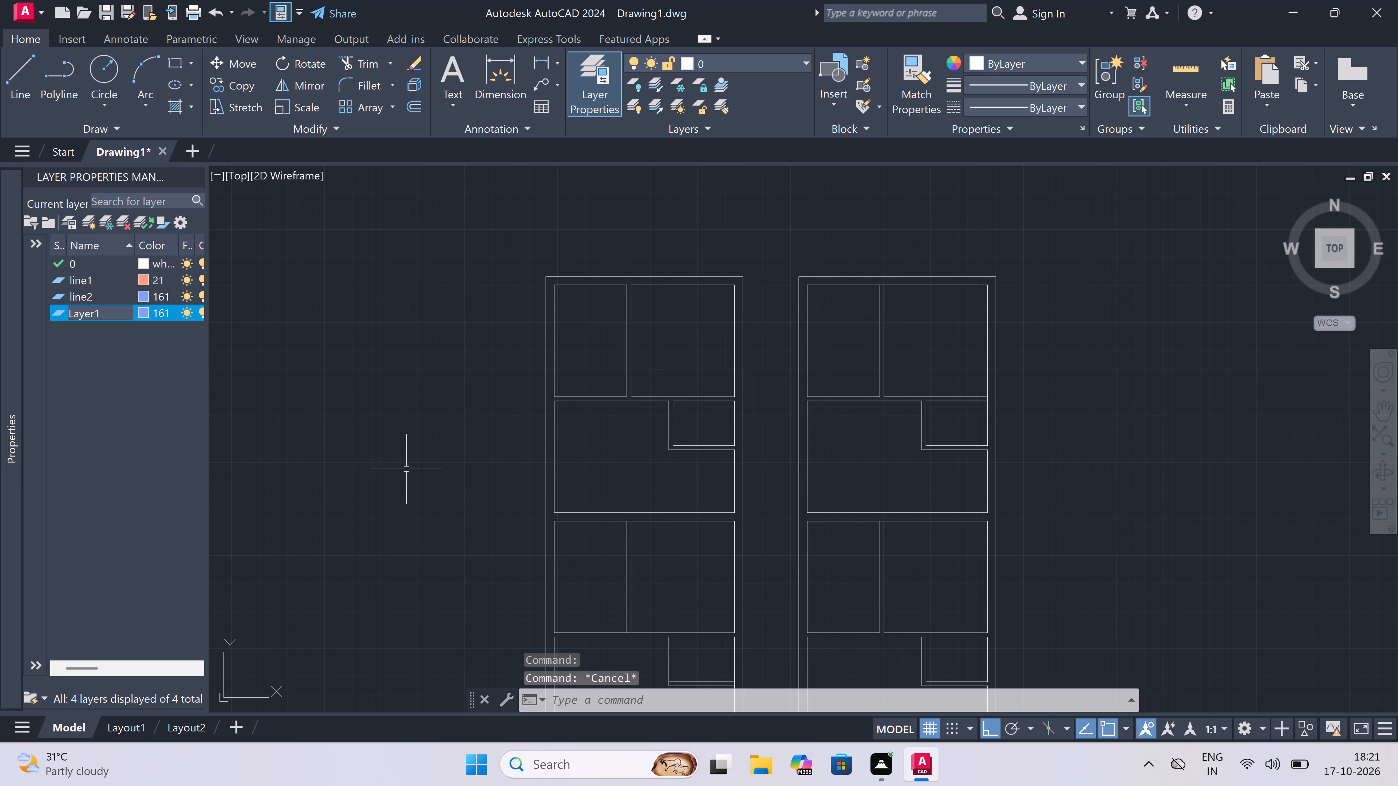
{"action": "scroll", "coordinate": [406, 469], "scroll_direction": "down", "scroll_amount": 3}
{"action": "scroll", "coordinate": [383, 437], "scroll_direction": "up", "scroll_amount": 2}
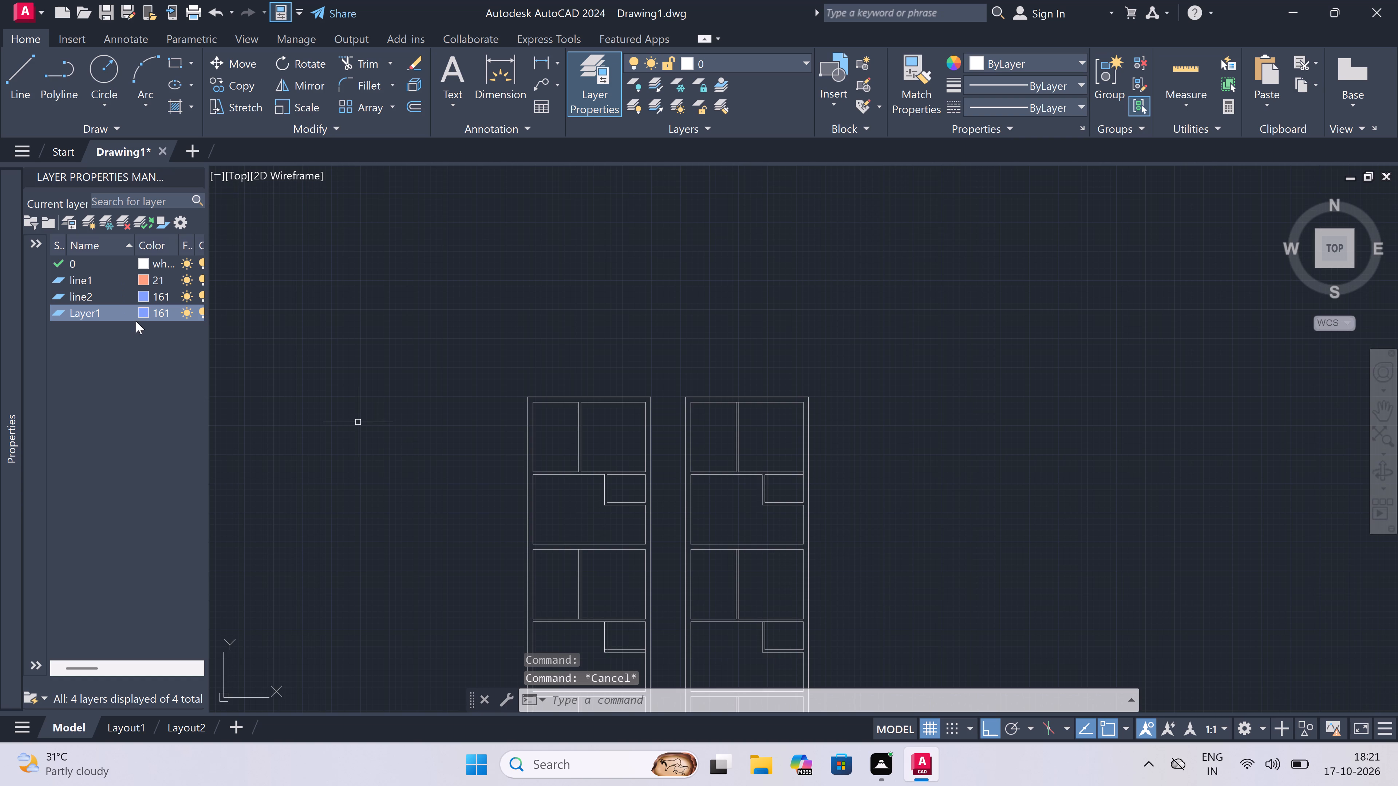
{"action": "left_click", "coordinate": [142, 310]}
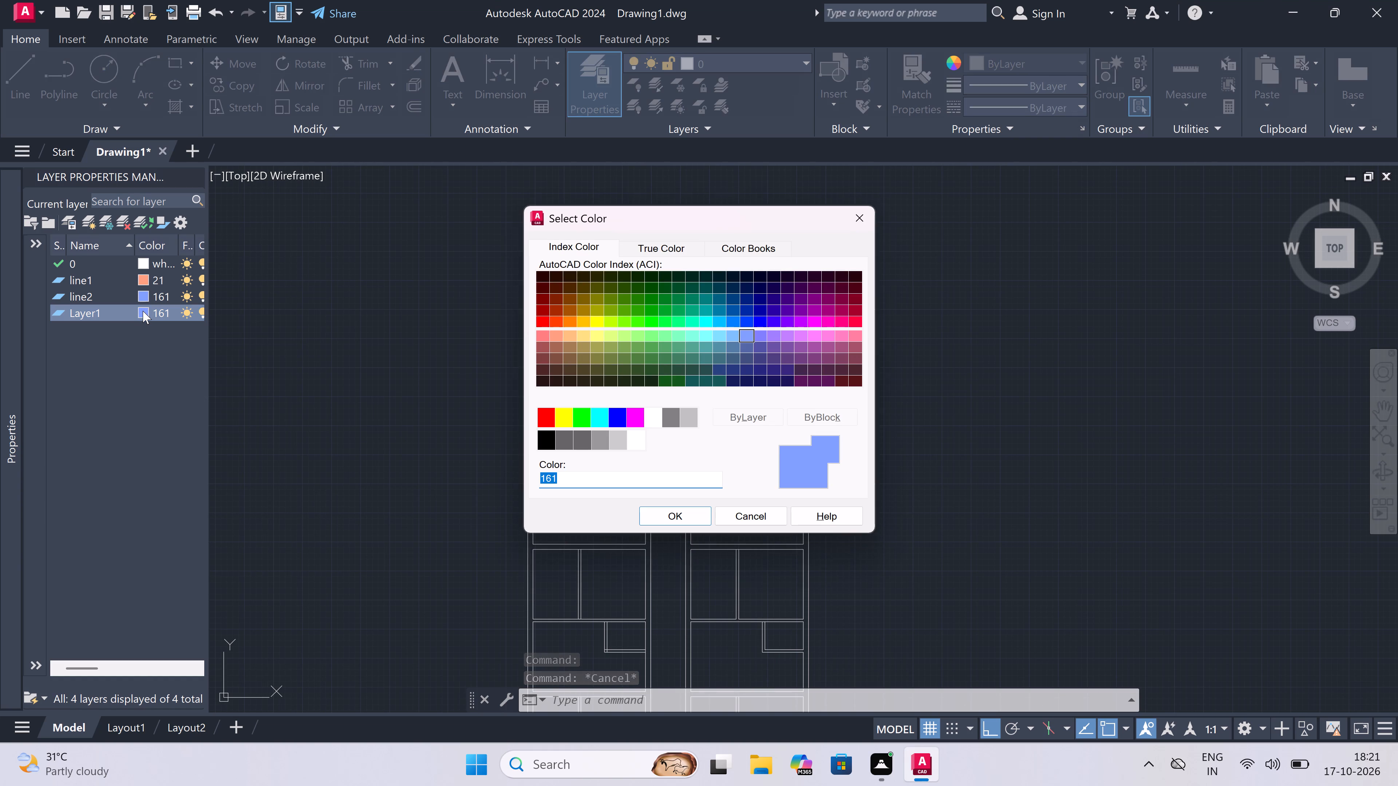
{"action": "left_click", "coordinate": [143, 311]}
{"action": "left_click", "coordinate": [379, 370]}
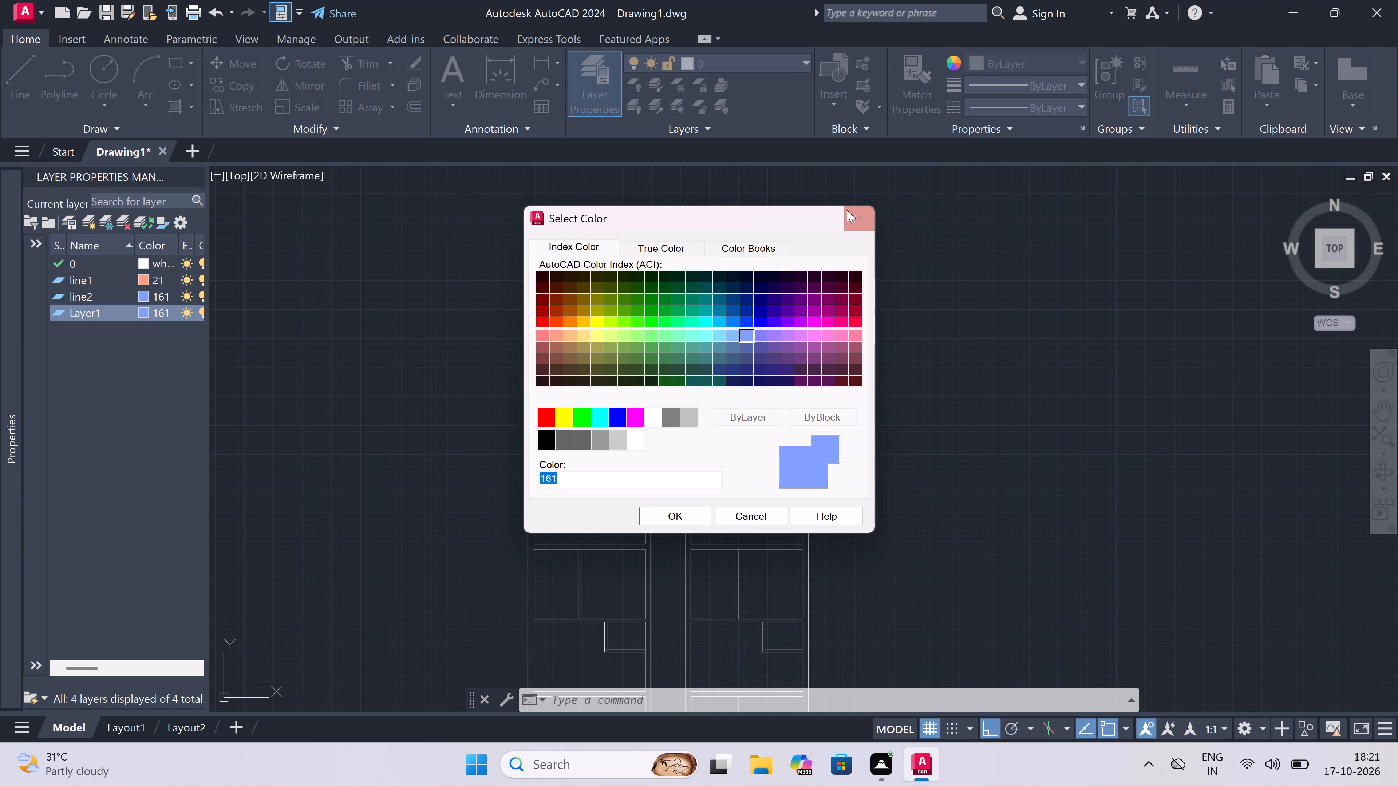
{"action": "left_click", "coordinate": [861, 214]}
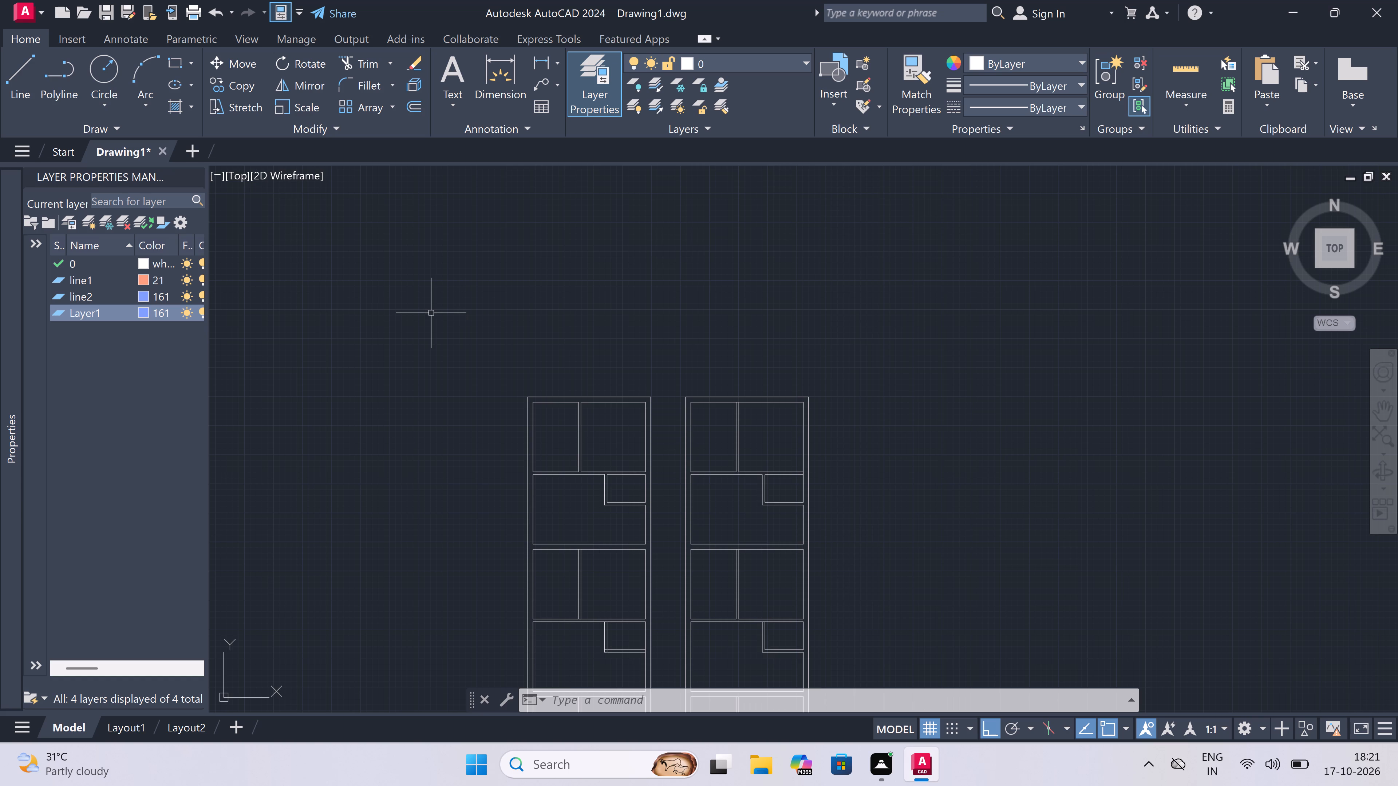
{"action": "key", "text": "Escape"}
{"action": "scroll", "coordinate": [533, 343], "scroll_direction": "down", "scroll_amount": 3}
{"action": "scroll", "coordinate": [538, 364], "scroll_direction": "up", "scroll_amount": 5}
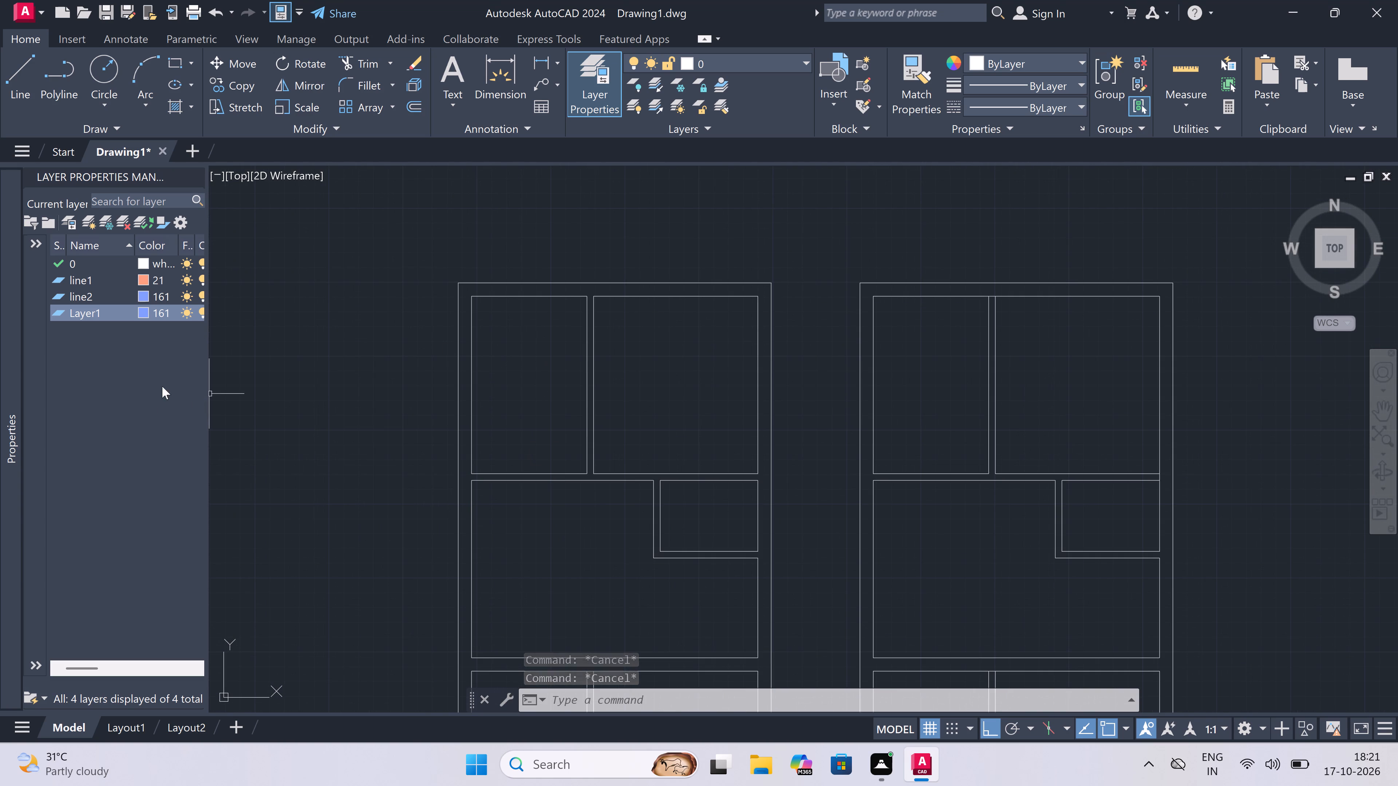
Create another new layer named line3 and set its colour to index 140.
{"action": "left_click", "coordinate": [115, 312]}
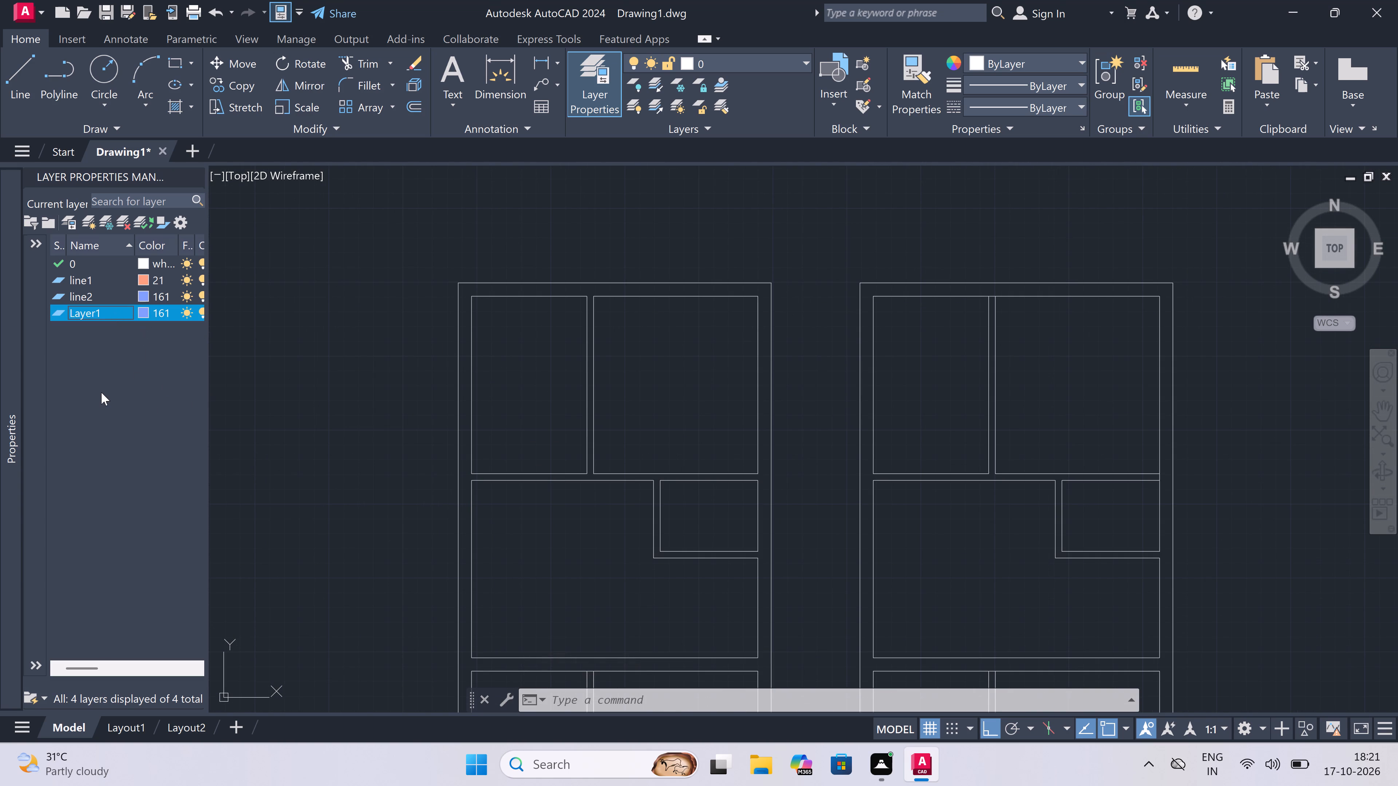
{"action": "right_click", "coordinate": [101, 392]}
{"action": "left_click", "coordinate": [173, 361]}
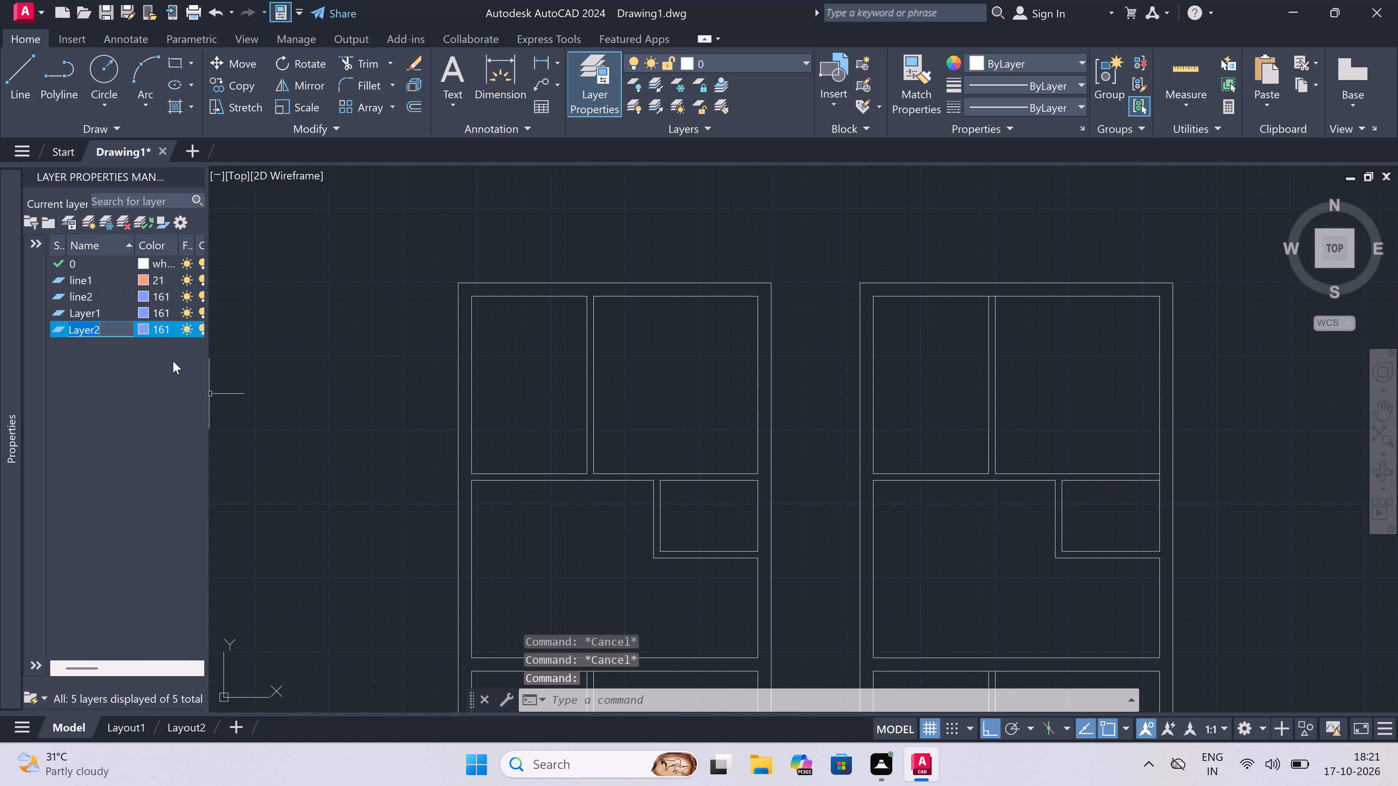
{"action": "key", "text": "BackSpace"}
{"action": "key", "text": "BackSpace"}
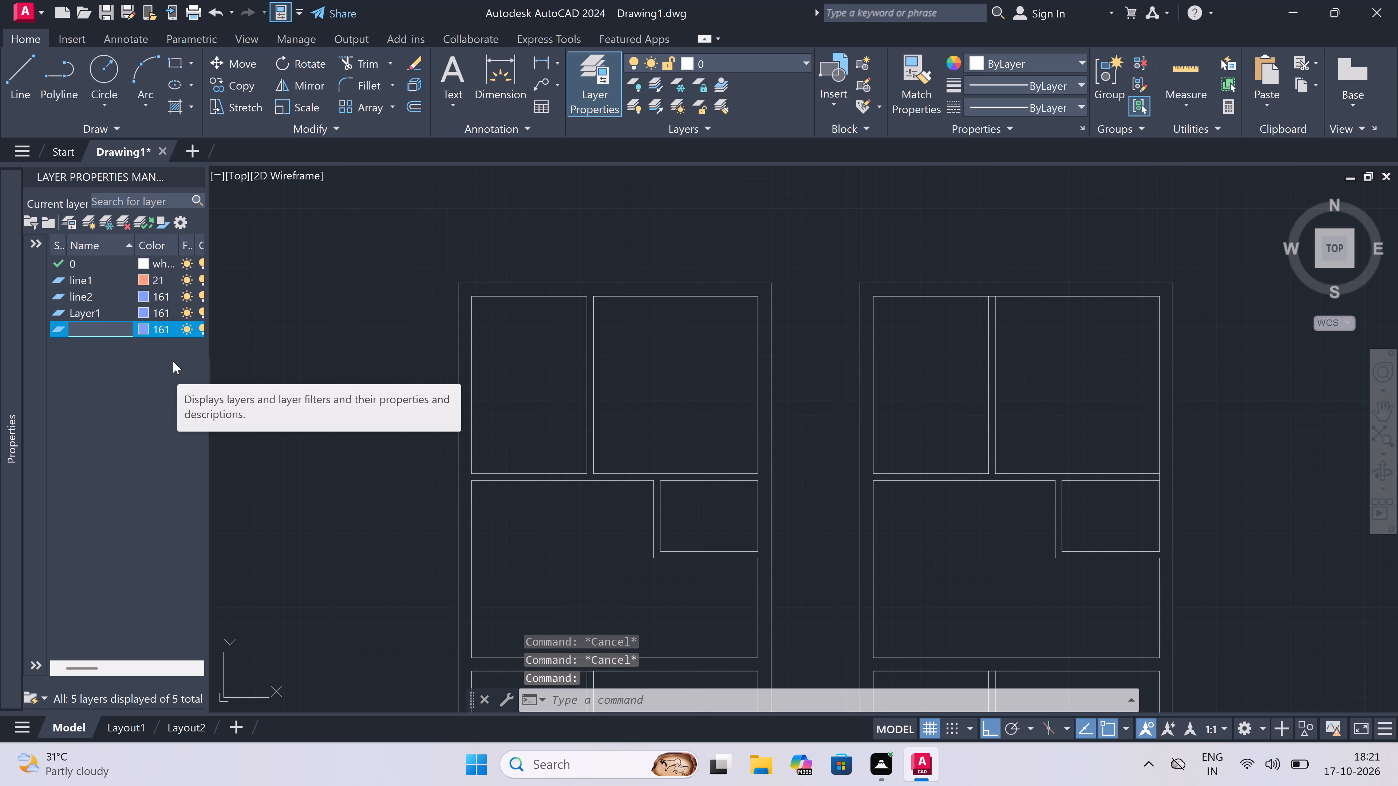
{"action": "type", "text": "line"}
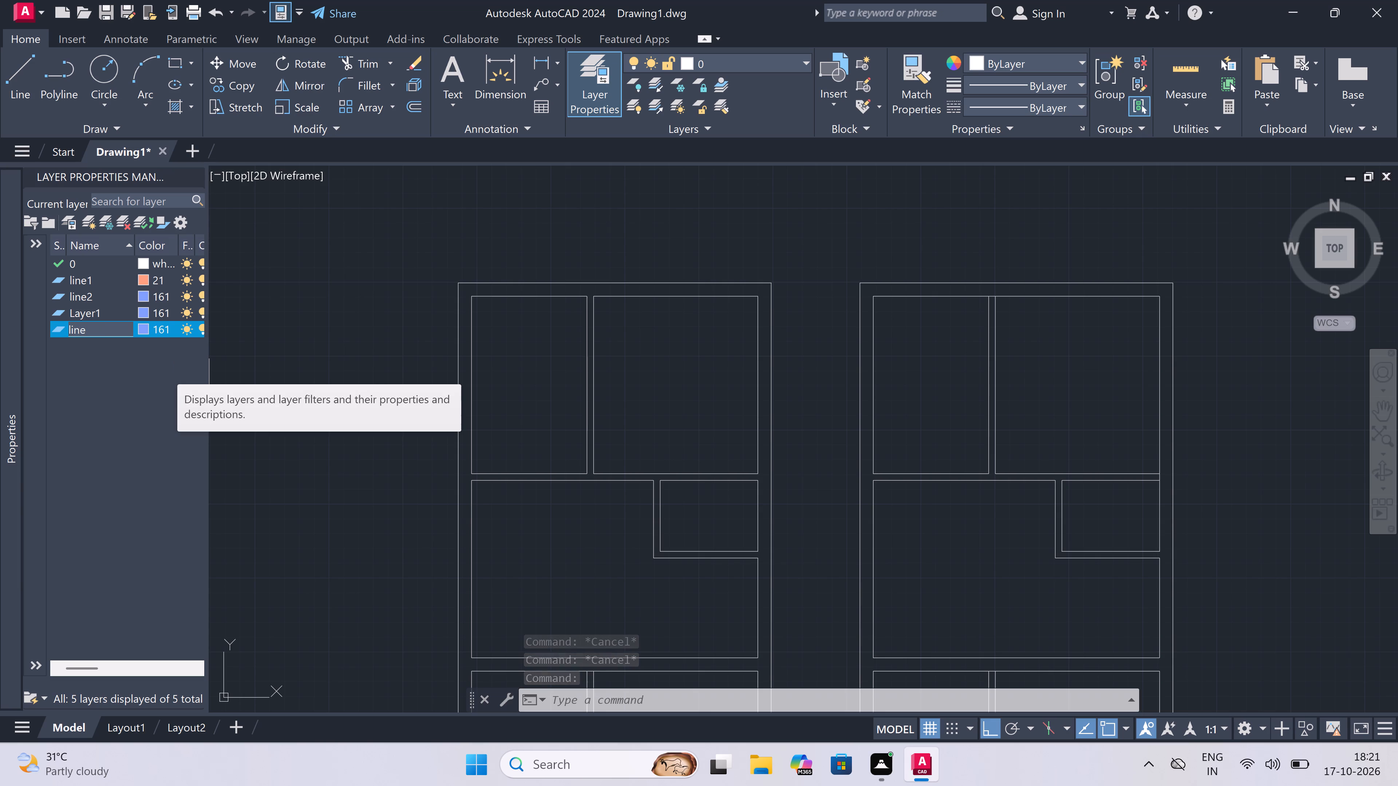
{"action": "key", "text": "3"}
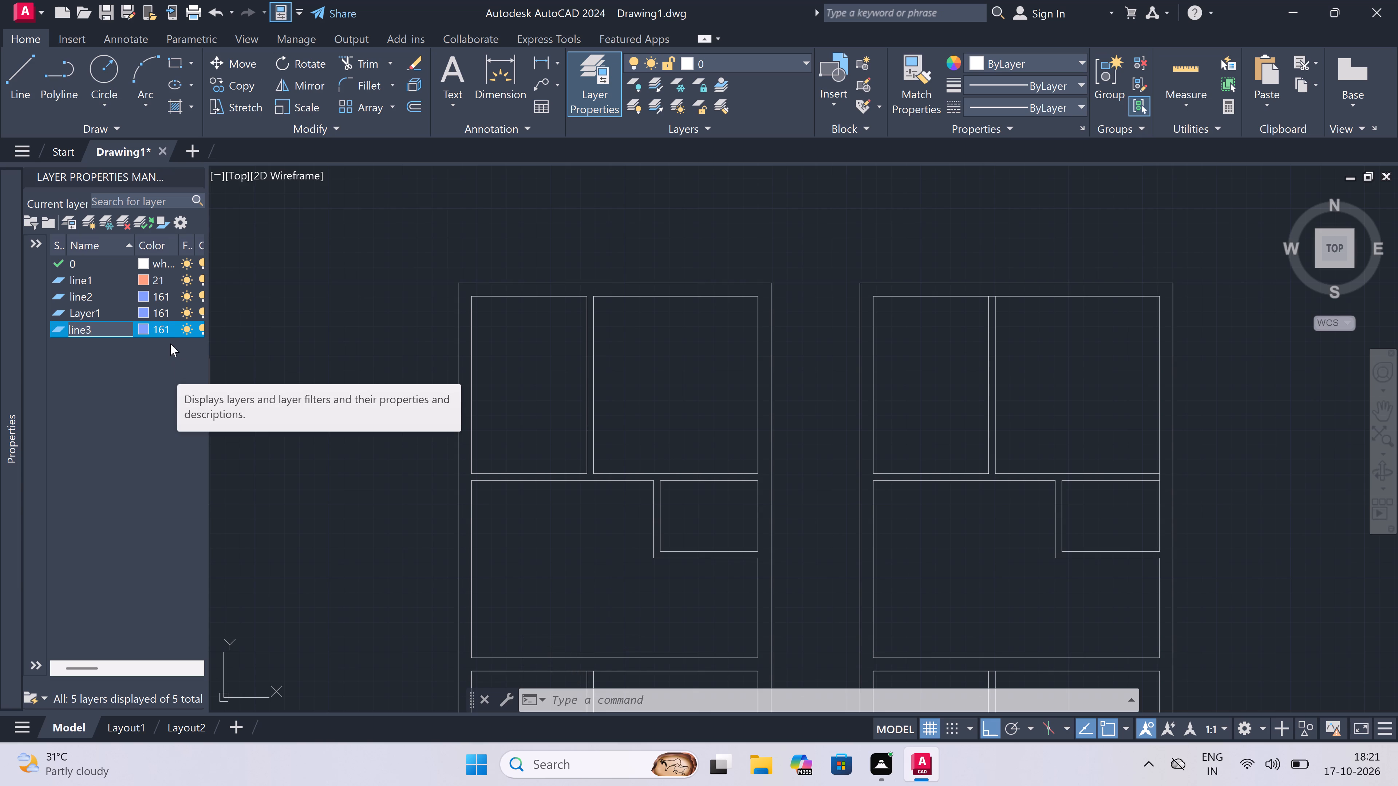
{"action": "left_click", "coordinate": [148, 327]}
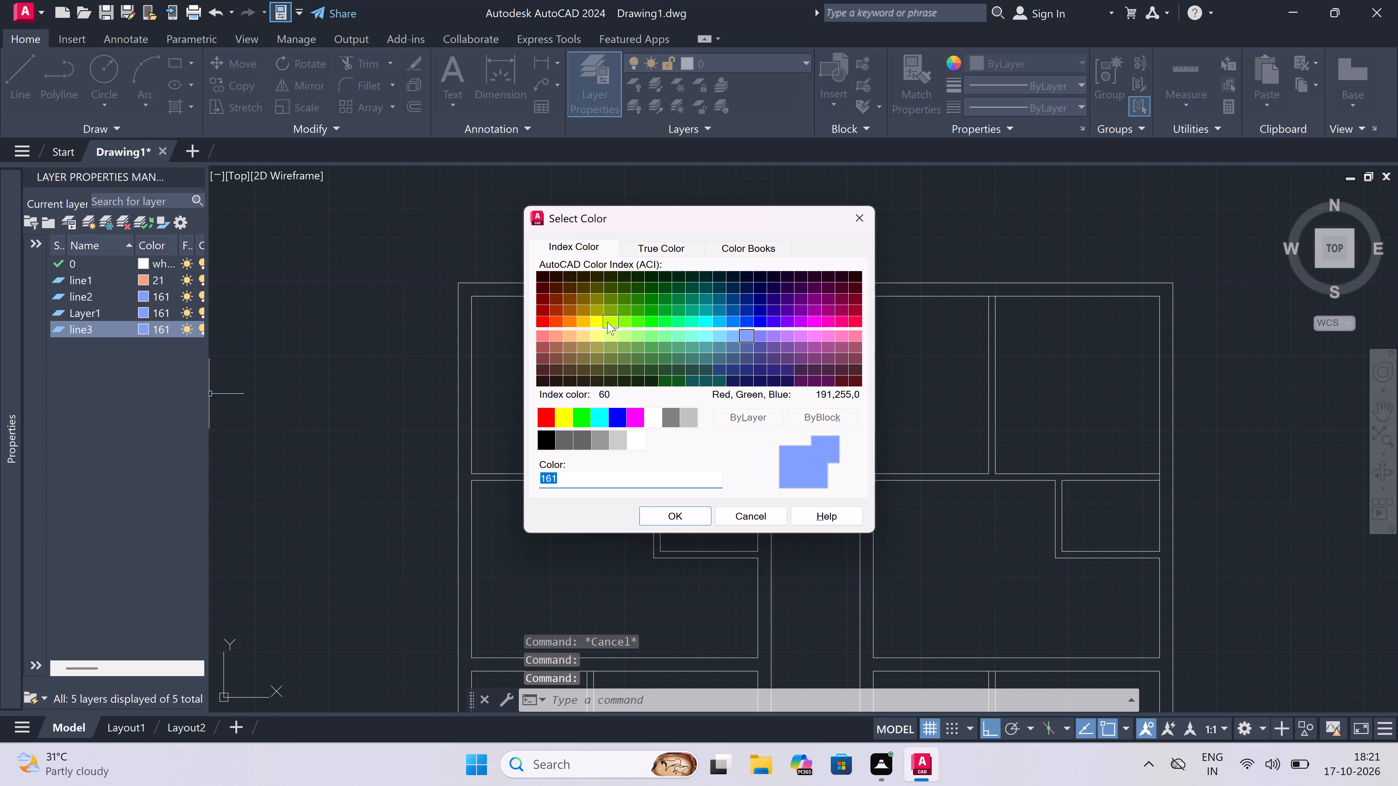
{"action": "left_click_drag", "start_coordinate": [611, 324], "coordinate": [611, 328]}
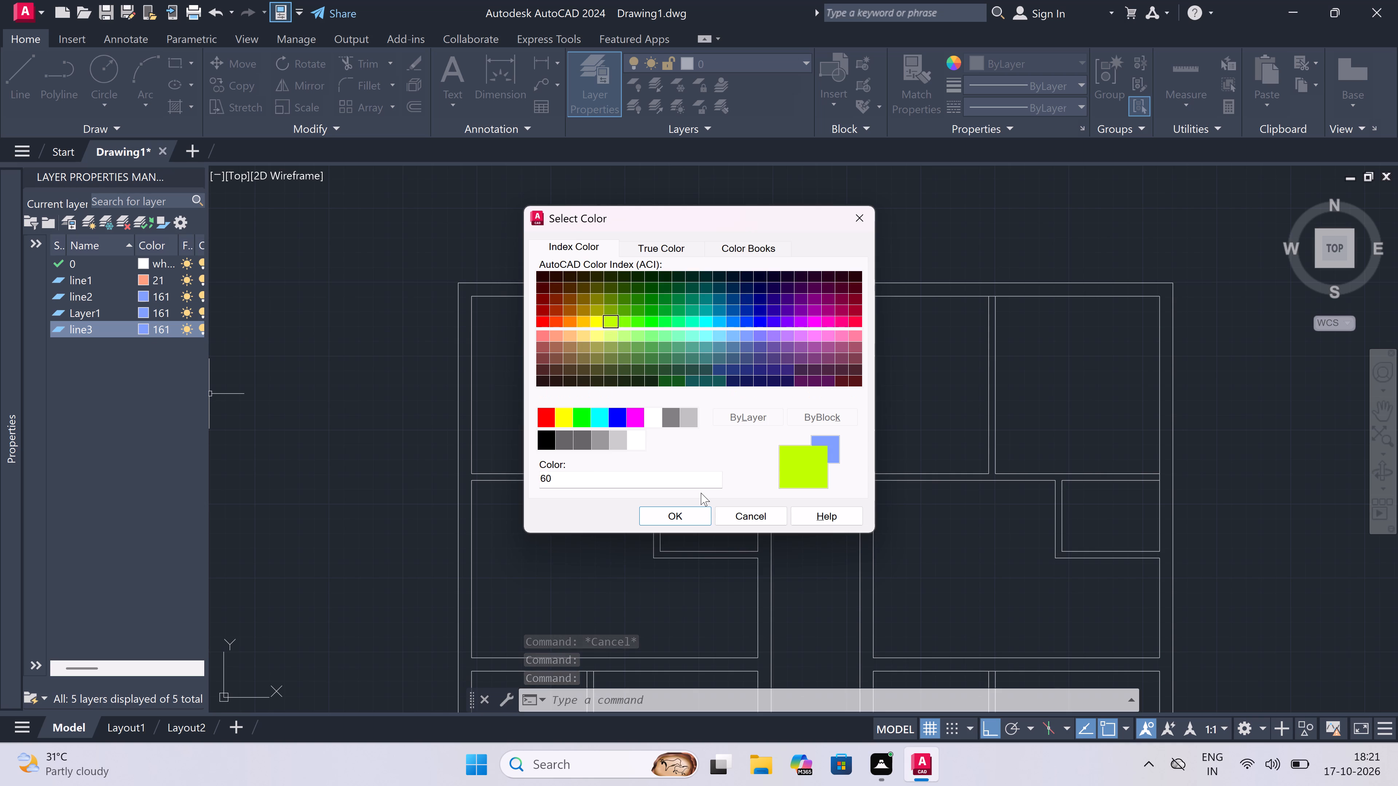
{"action": "left_click", "coordinate": [720, 323]}
{"action": "left_click", "coordinate": [698, 516]}
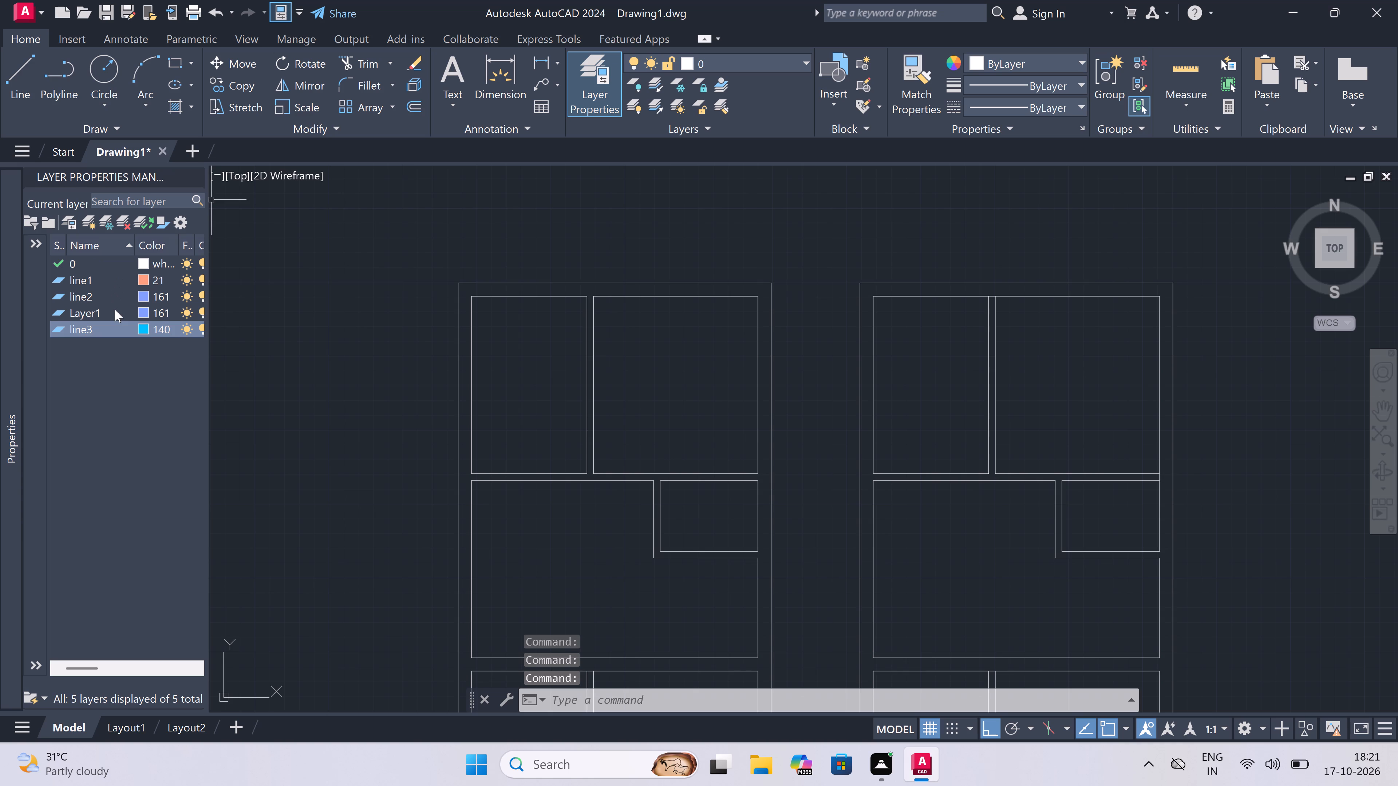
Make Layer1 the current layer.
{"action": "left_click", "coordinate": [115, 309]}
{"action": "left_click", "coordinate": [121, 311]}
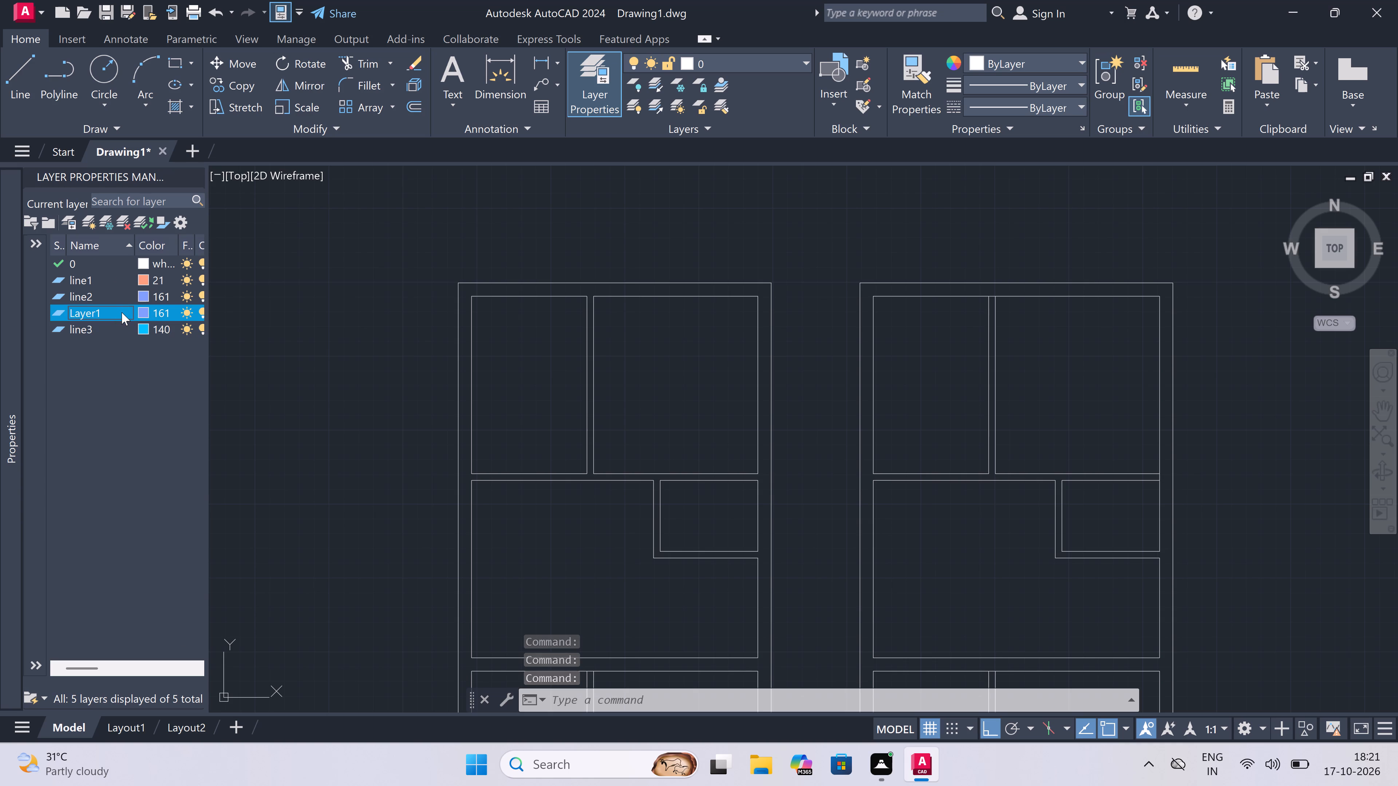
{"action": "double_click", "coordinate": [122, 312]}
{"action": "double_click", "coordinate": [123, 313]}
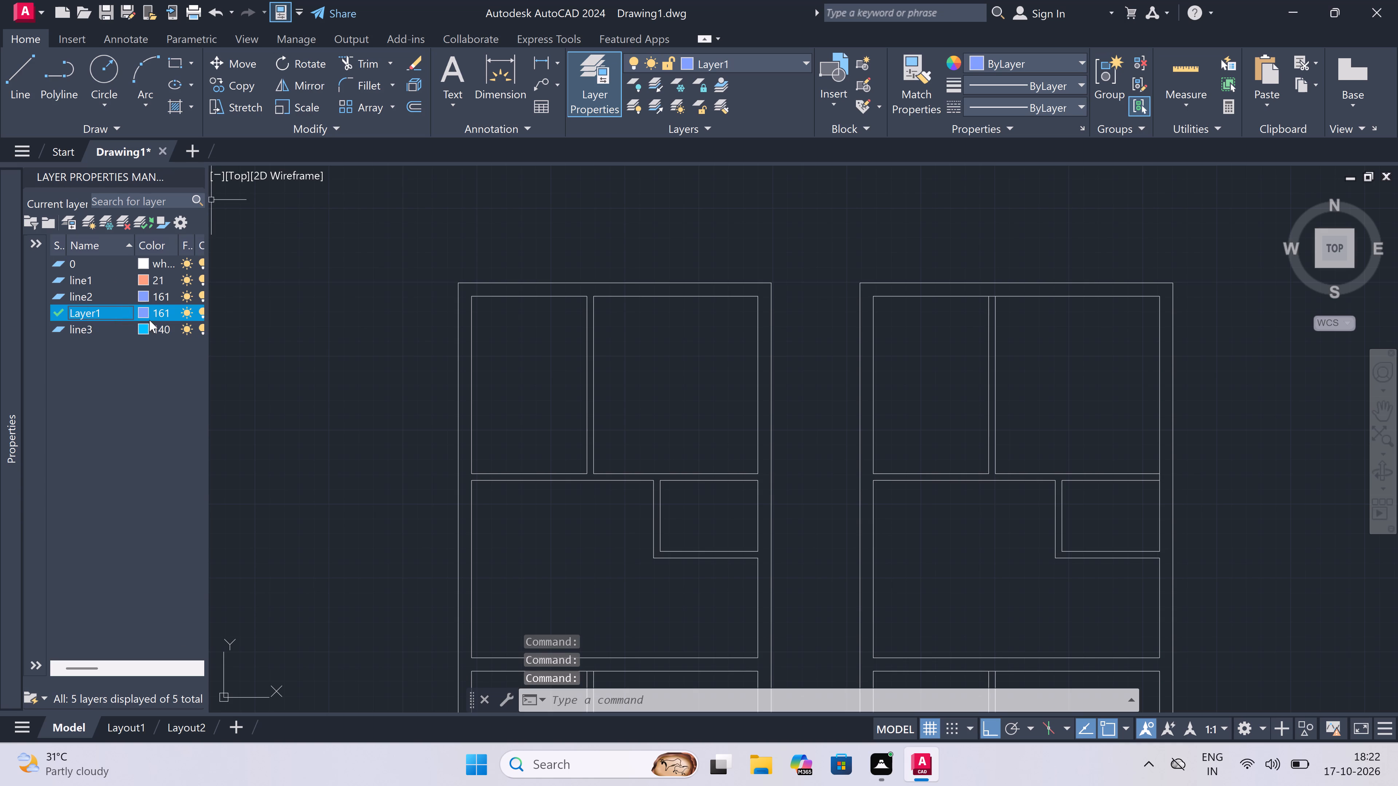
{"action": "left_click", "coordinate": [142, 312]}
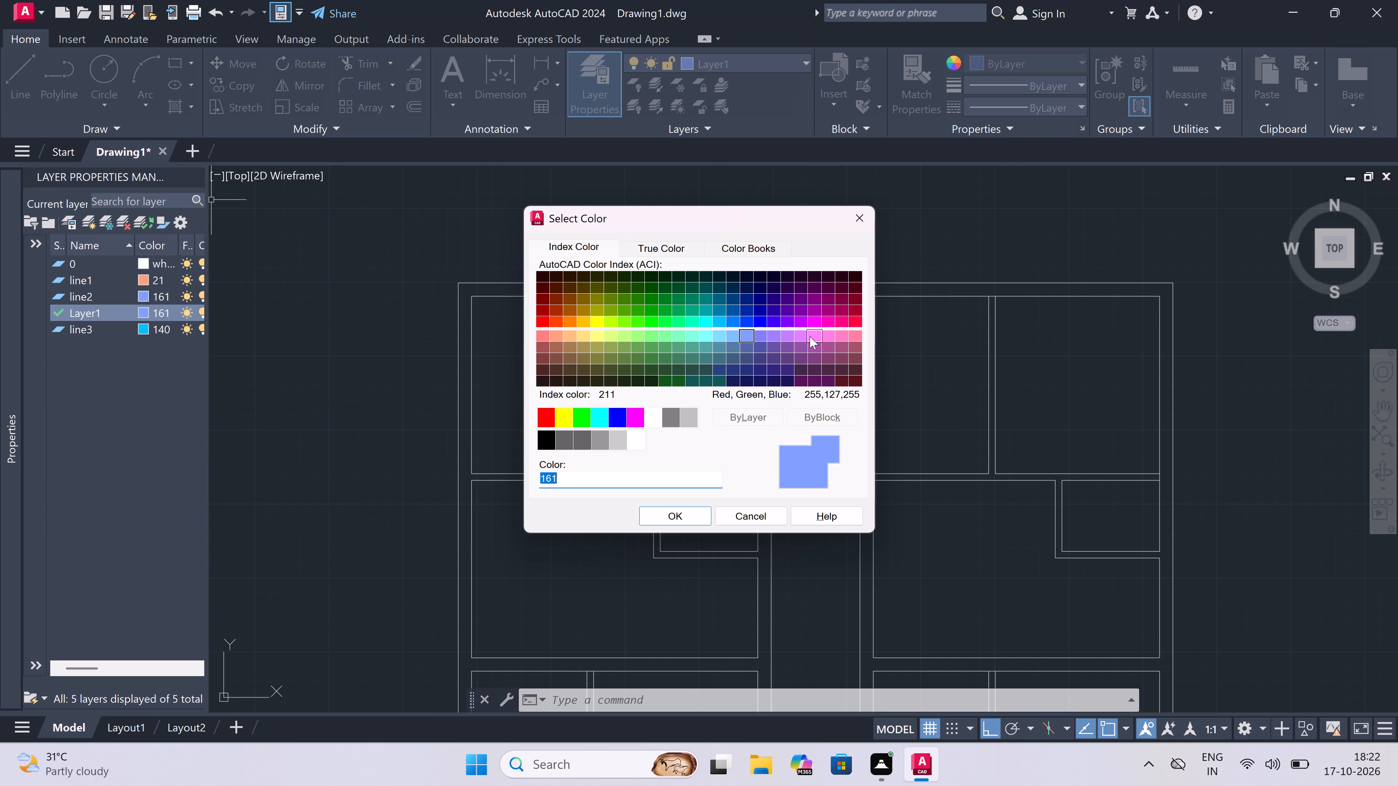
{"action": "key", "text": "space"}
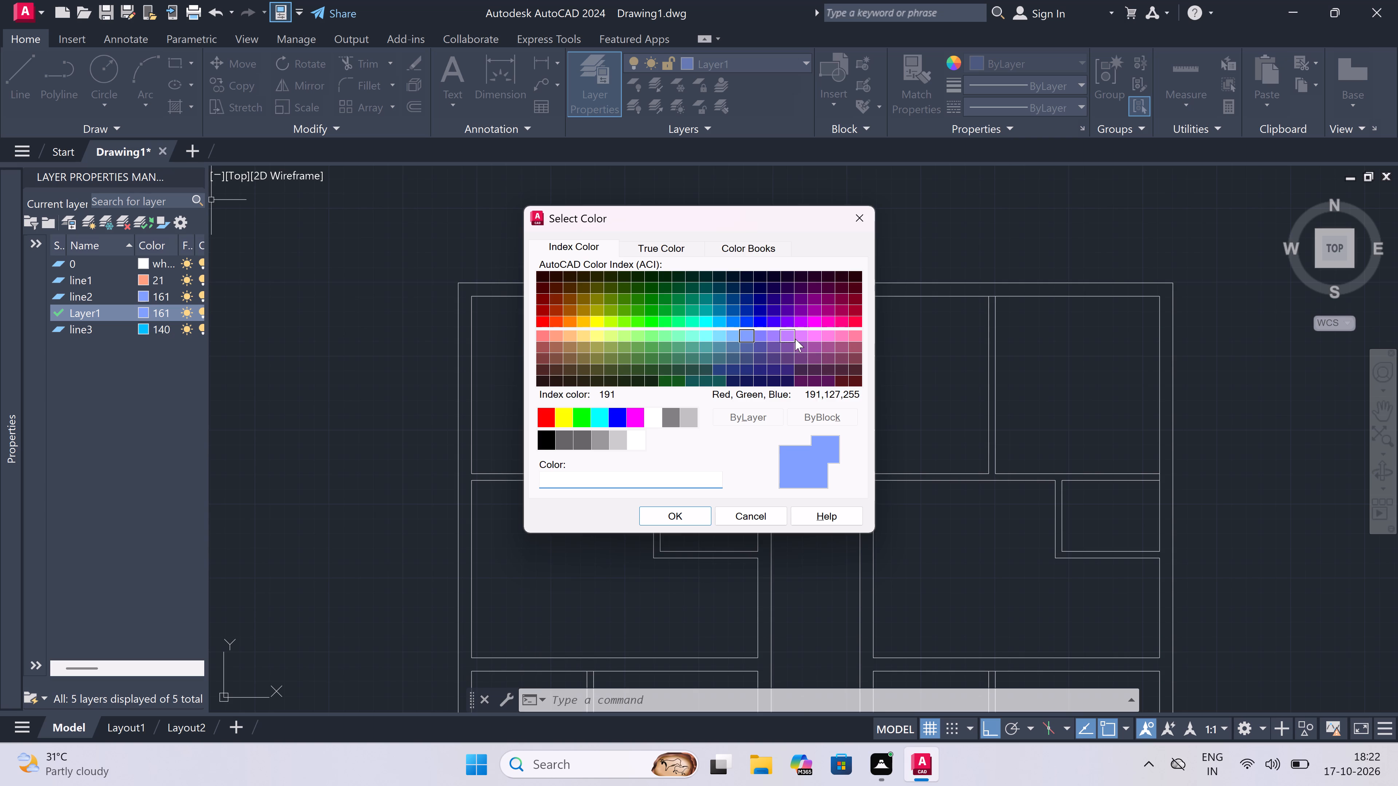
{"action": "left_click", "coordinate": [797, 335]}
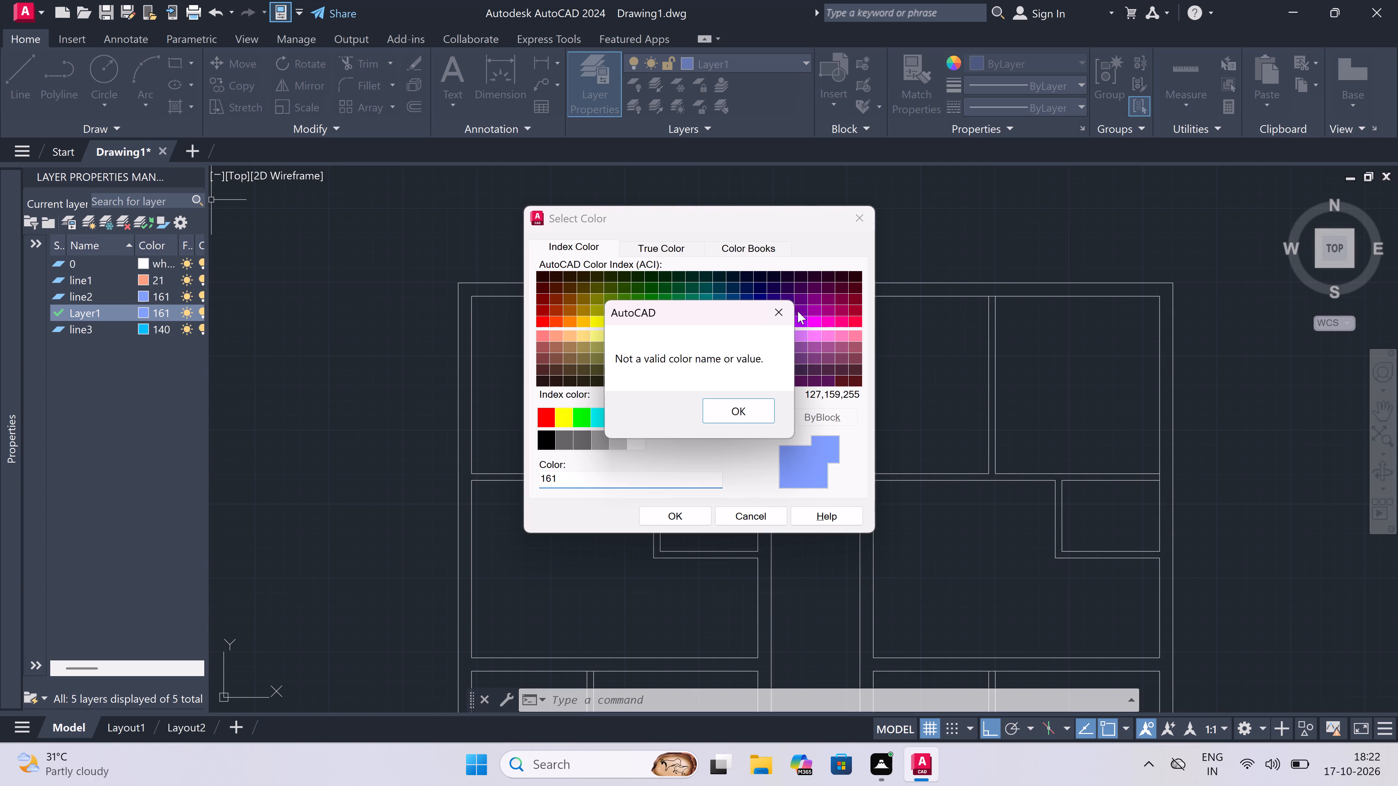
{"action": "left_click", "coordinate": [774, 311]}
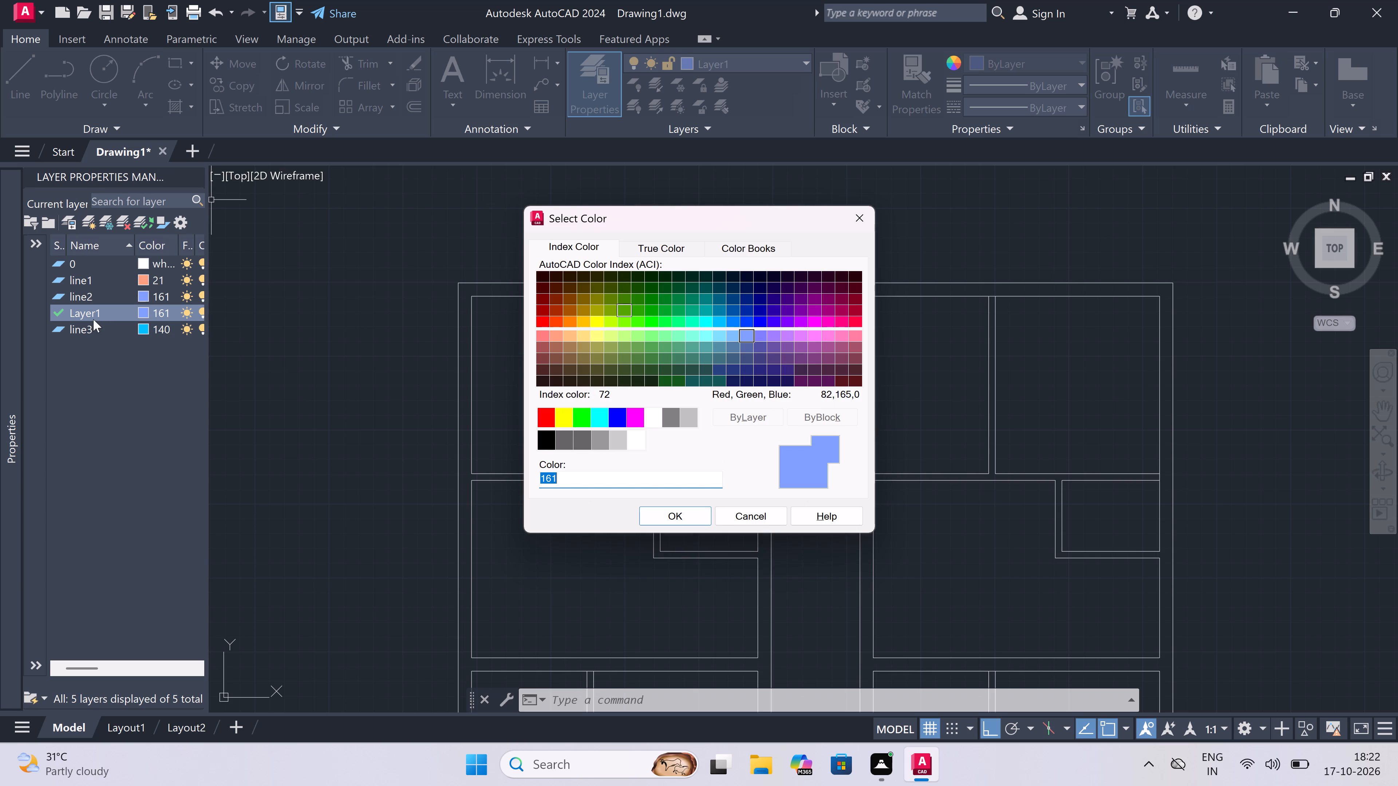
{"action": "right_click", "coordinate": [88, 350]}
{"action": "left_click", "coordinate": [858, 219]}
Create another new layer named lne4 and set its colour to index 201.
{"action": "right_click", "coordinate": [108, 401]}
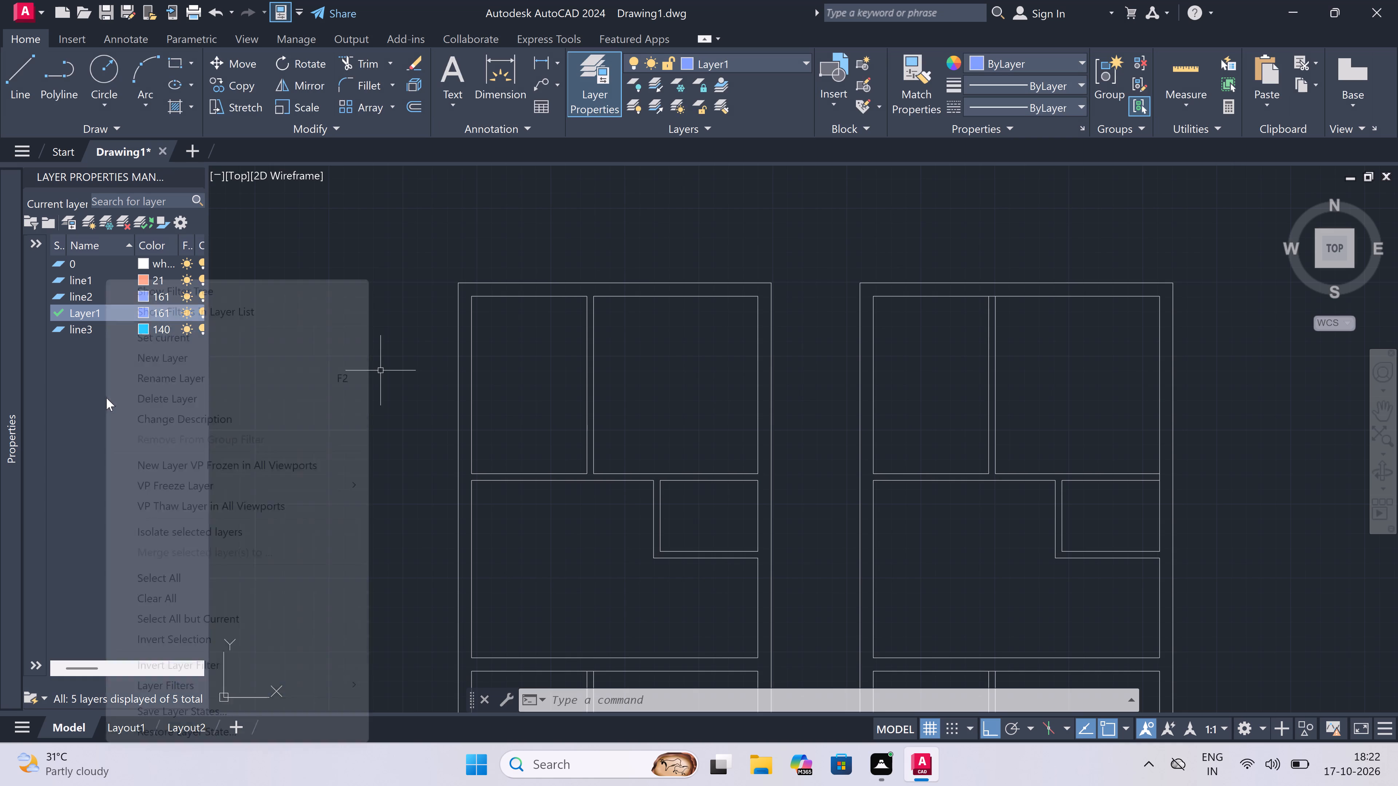
{"action": "left_click", "coordinate": [190, 359]}
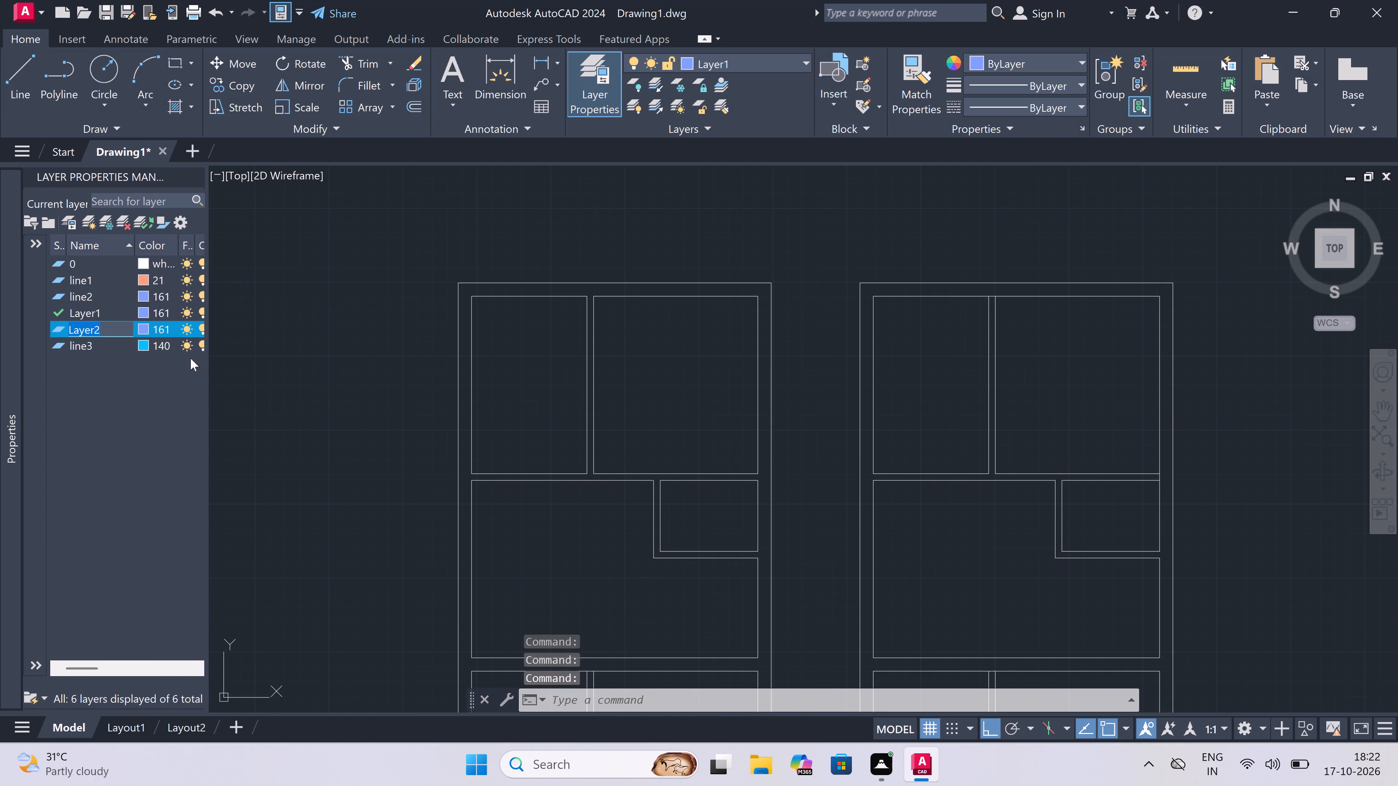
{"action": "key", "text": "BackSpace"}
{"action": "key", "text": "BackSpace"}
{"action": "type", "text": "lne4"}
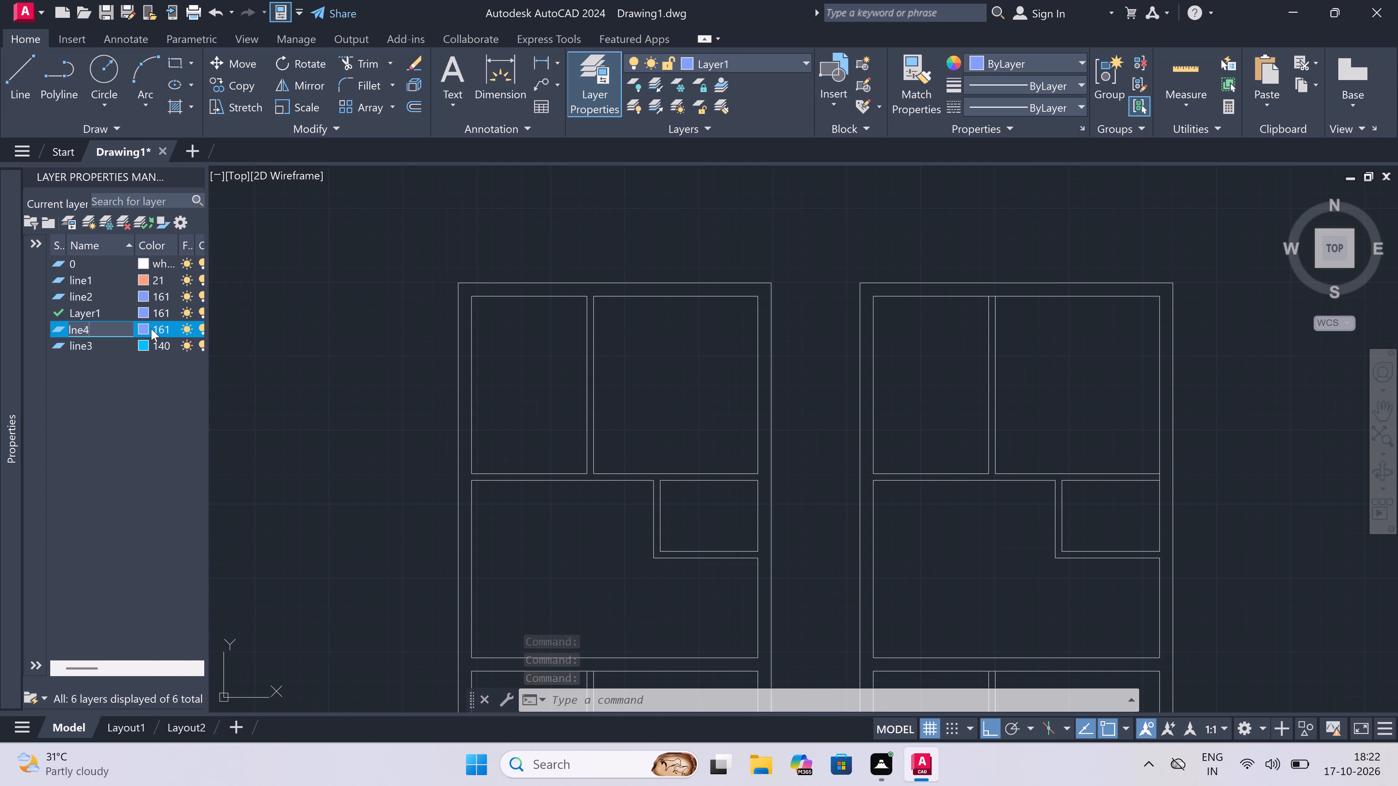
{"action": "left_click", "coordinate": [139, 327]}
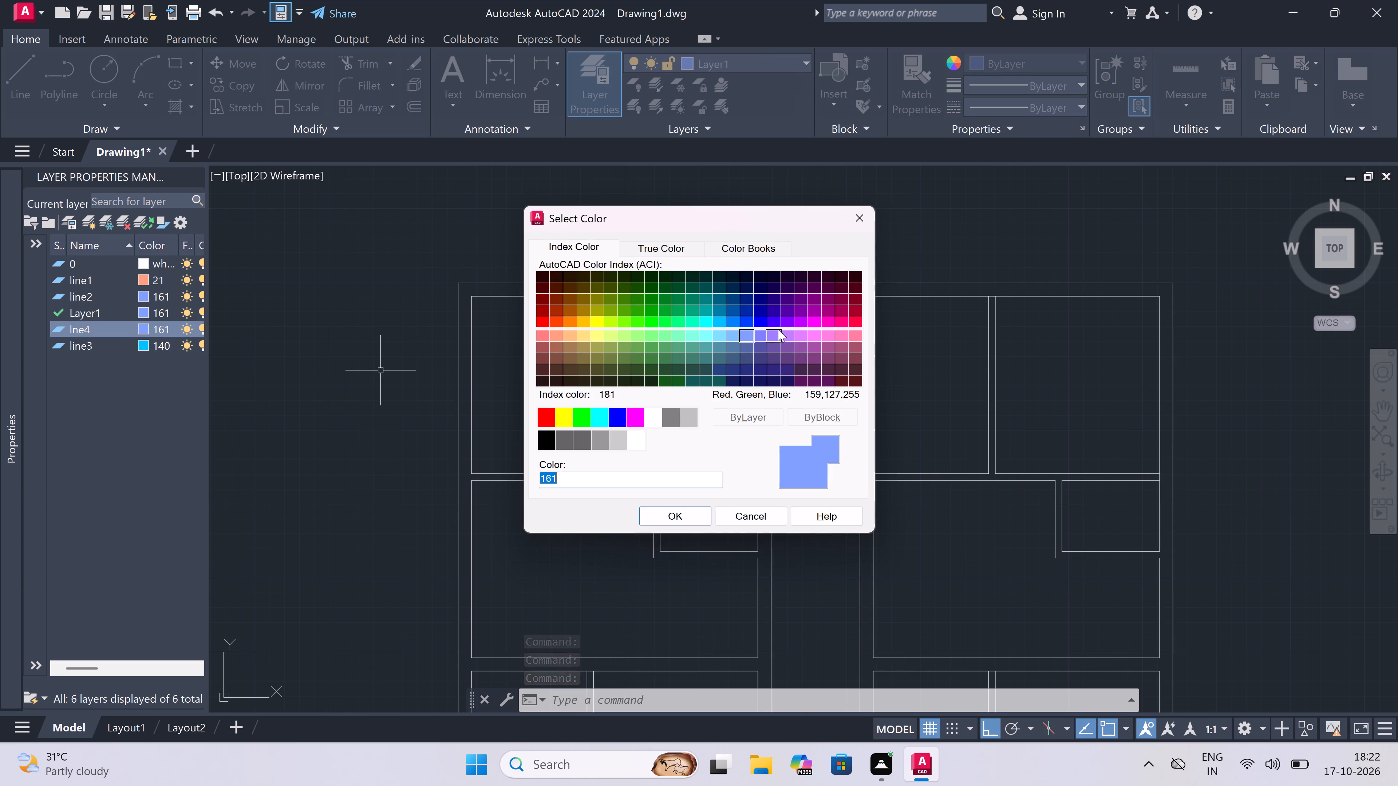
{"action": "left_click", "coordinate": [806, 333]}
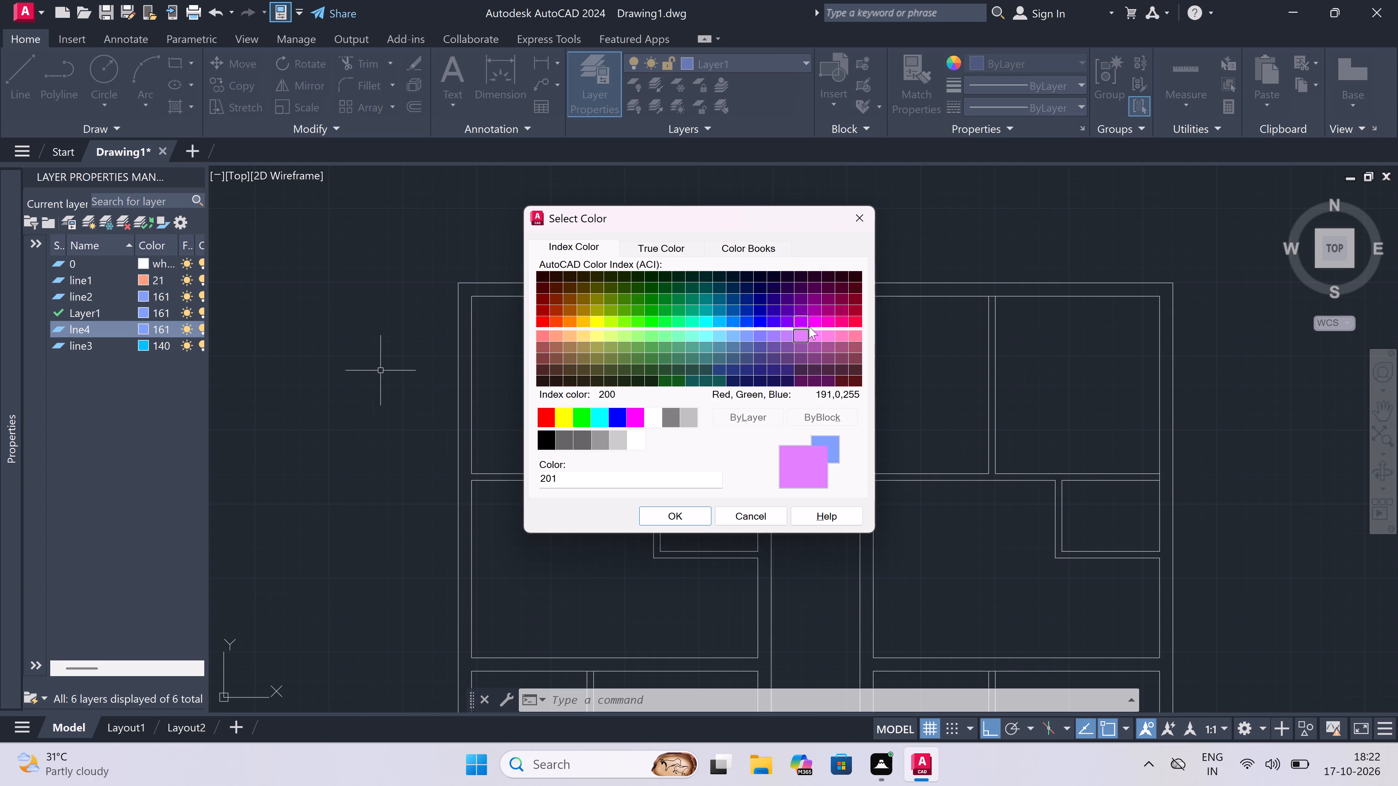
{"action": "left_click", "coordinate": [671, 512]}
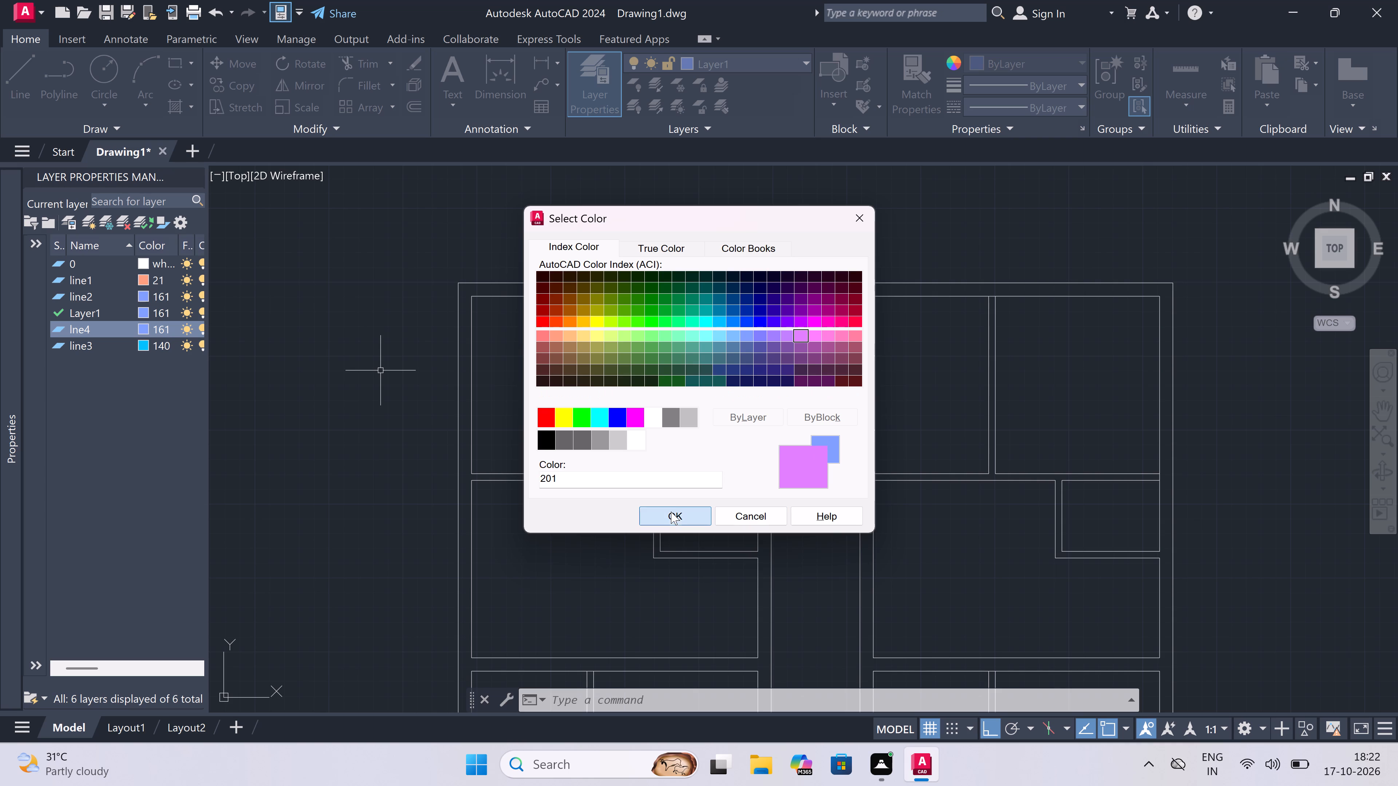
Close the layer manager and make line1 the current layer.
{"action": "scroll", "coordinate": [494, 400], "scroll_direction": "down", "scroll_amount": 3}
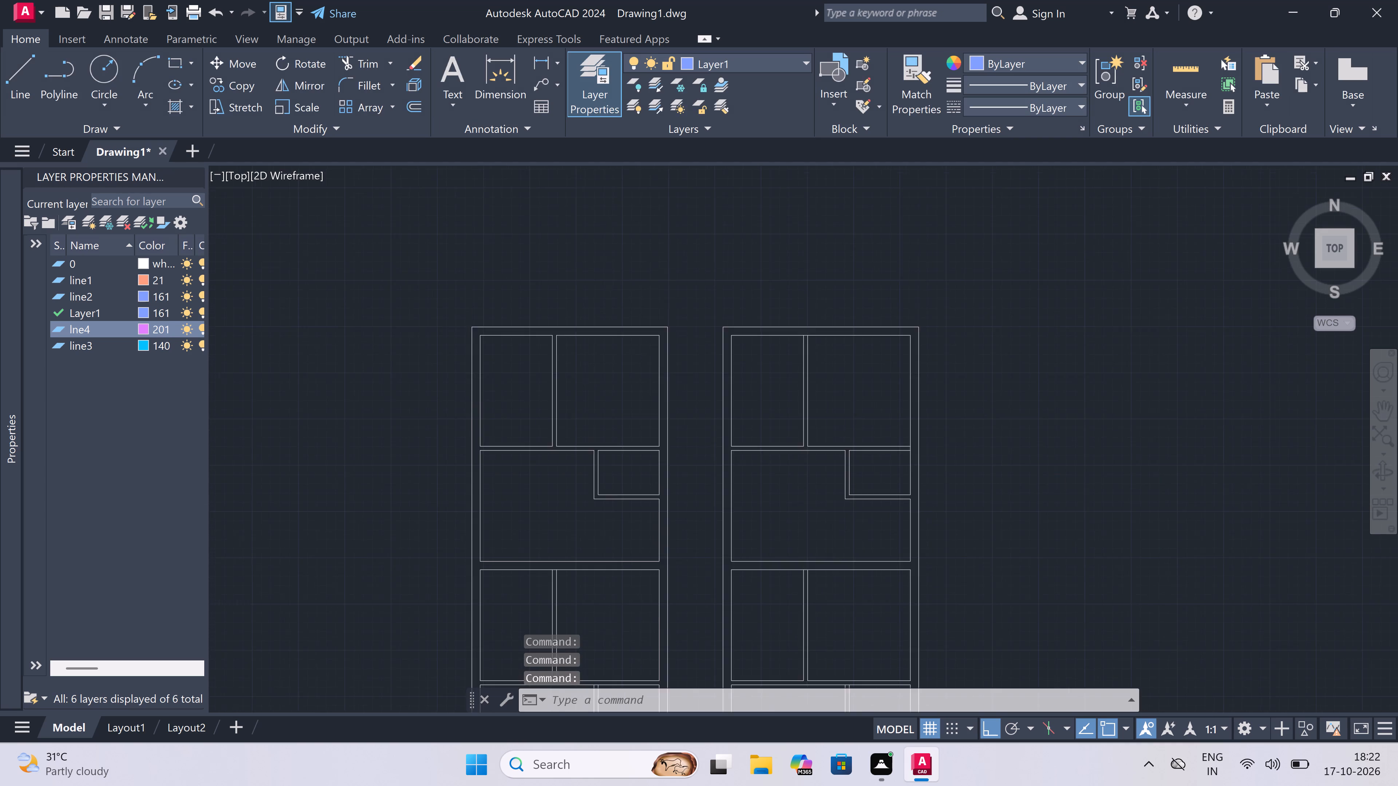
{"action": "scroll", "coordinate": [502, 389], "scroll_direction": "up", "scroll_amount": 4}
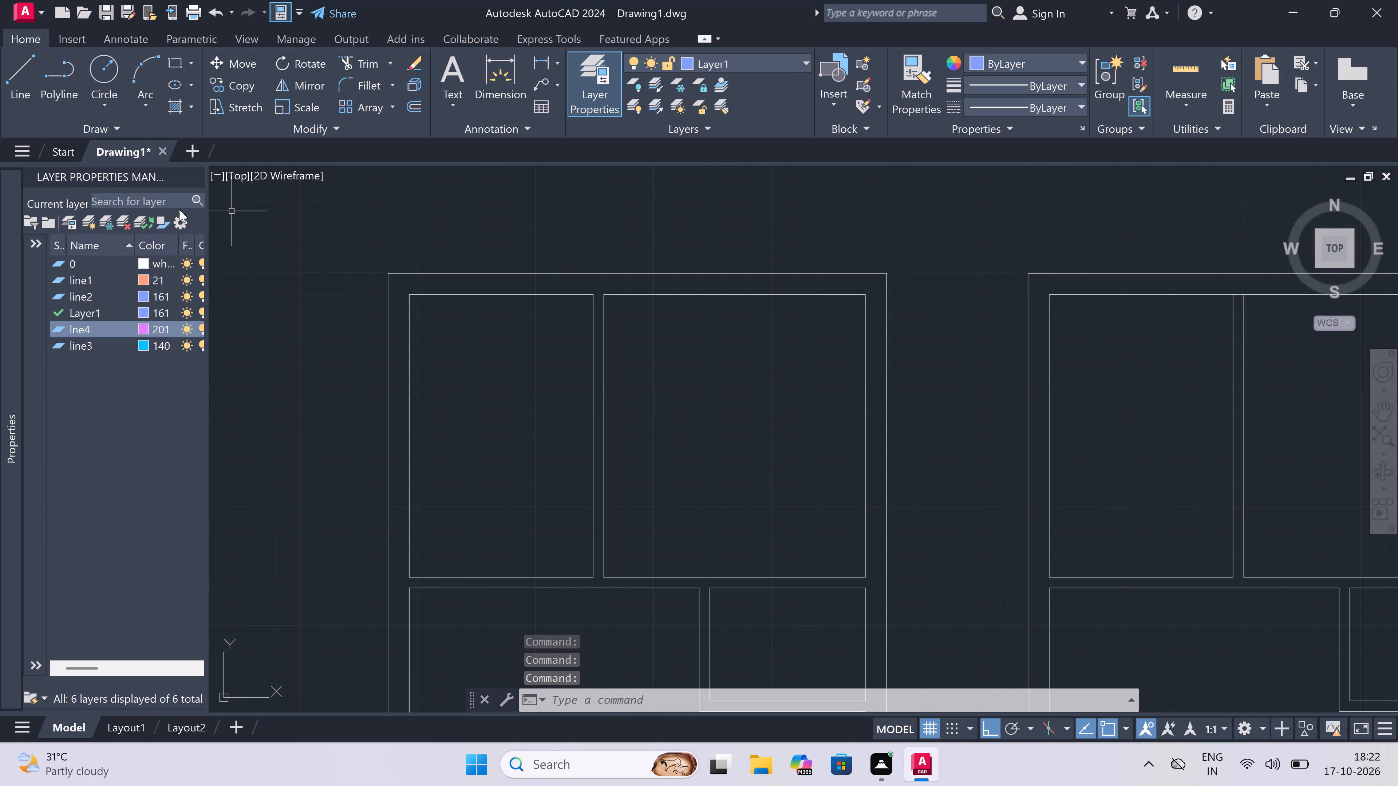
{"action": "left_click", "coordinate": [191, 171]}
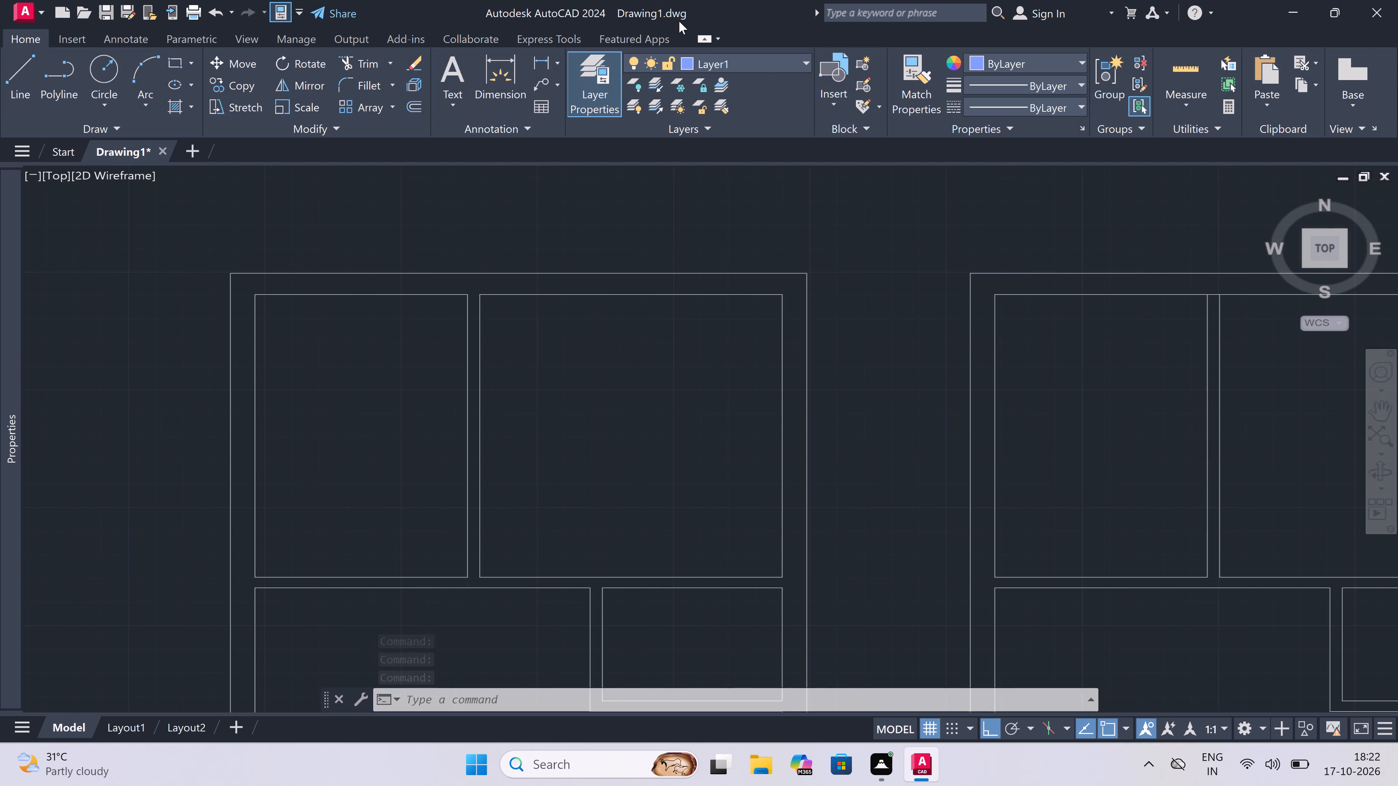
{"action": "left_click", "coordinate": [756, 53]}
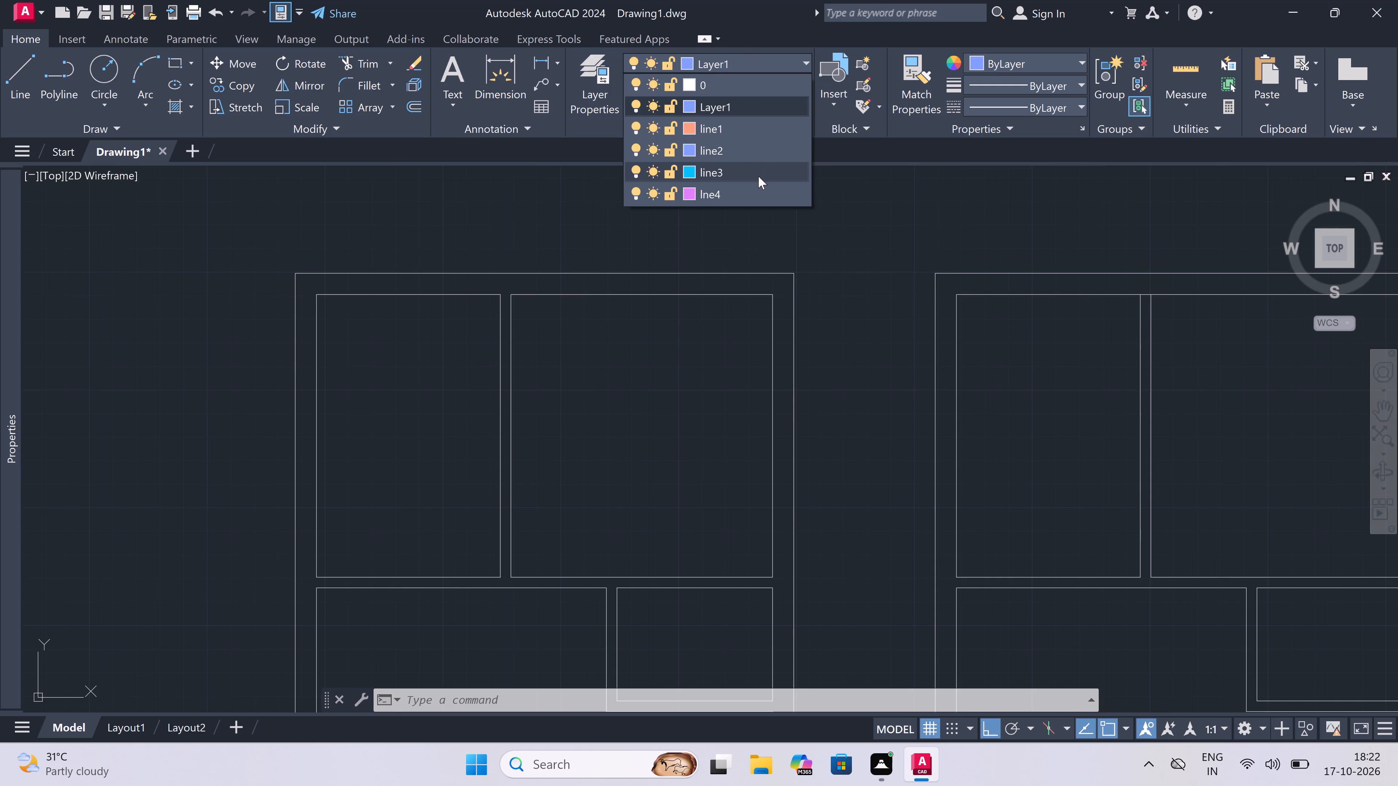
{"action": "left_click", "coordinate": [722, 127]}
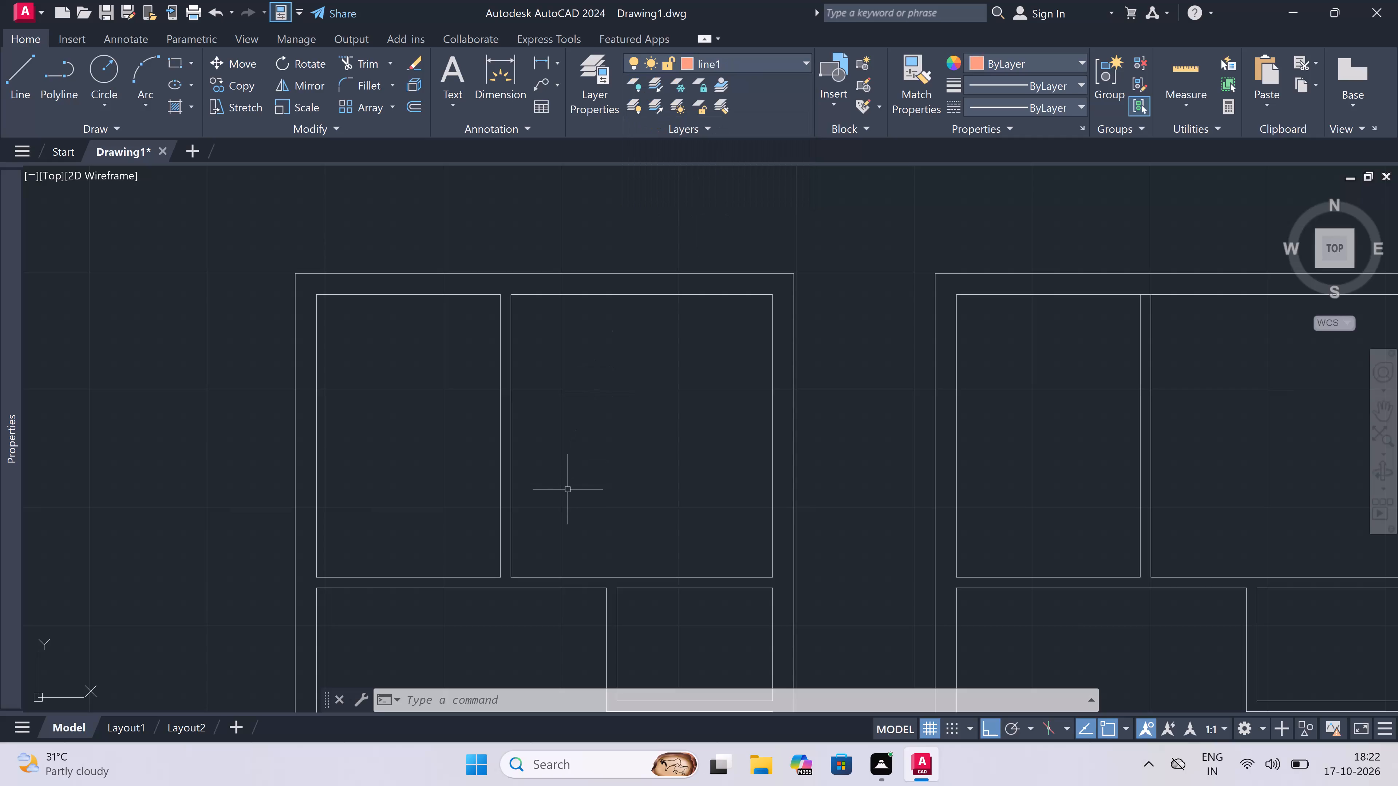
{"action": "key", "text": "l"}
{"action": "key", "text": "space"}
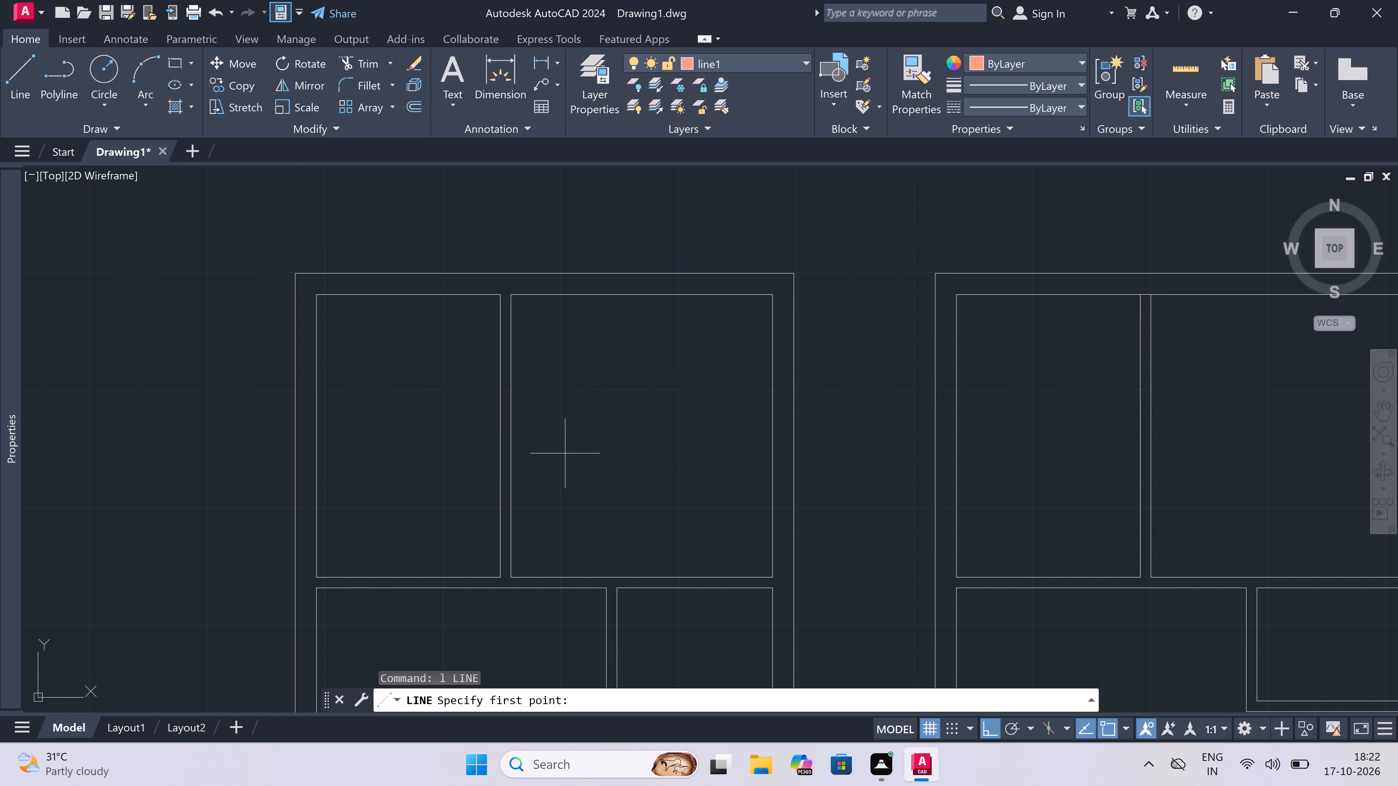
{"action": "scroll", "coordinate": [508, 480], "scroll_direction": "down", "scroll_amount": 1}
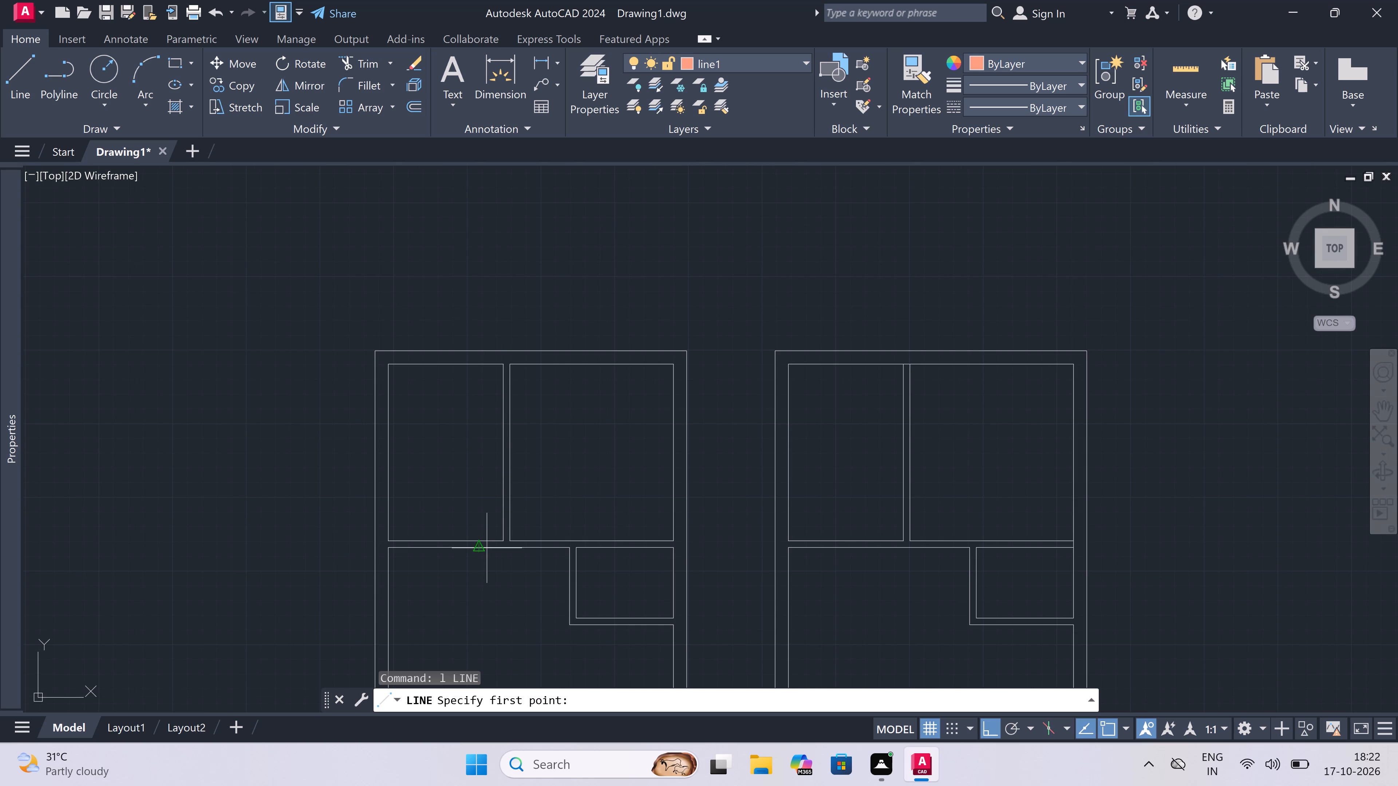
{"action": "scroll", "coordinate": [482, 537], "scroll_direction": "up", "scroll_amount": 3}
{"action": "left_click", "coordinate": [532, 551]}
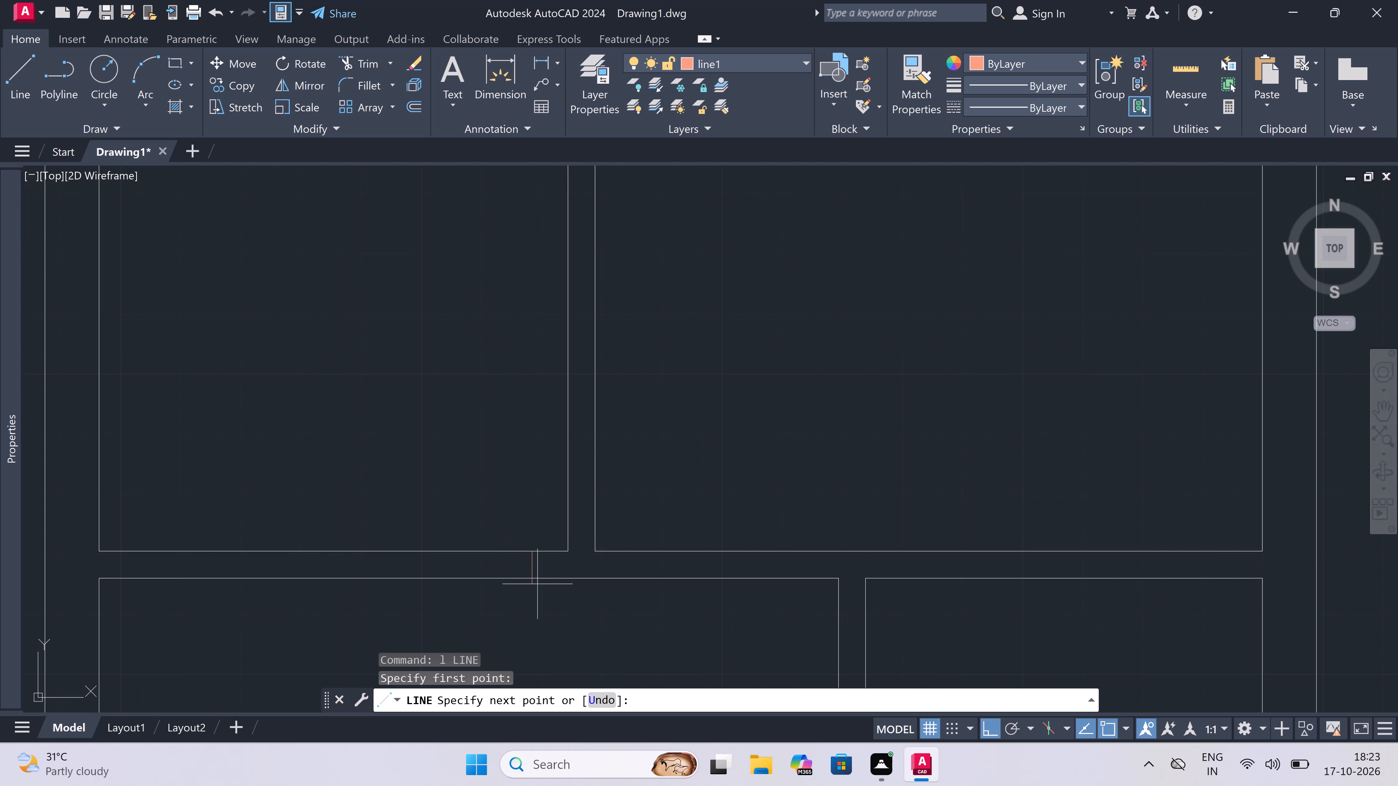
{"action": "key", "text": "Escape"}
Draw a door jamb line across the partition below the left block's upper-left room, with a 2" stub and a 2' upright leaf.
{"action": "key", "text": "space"}
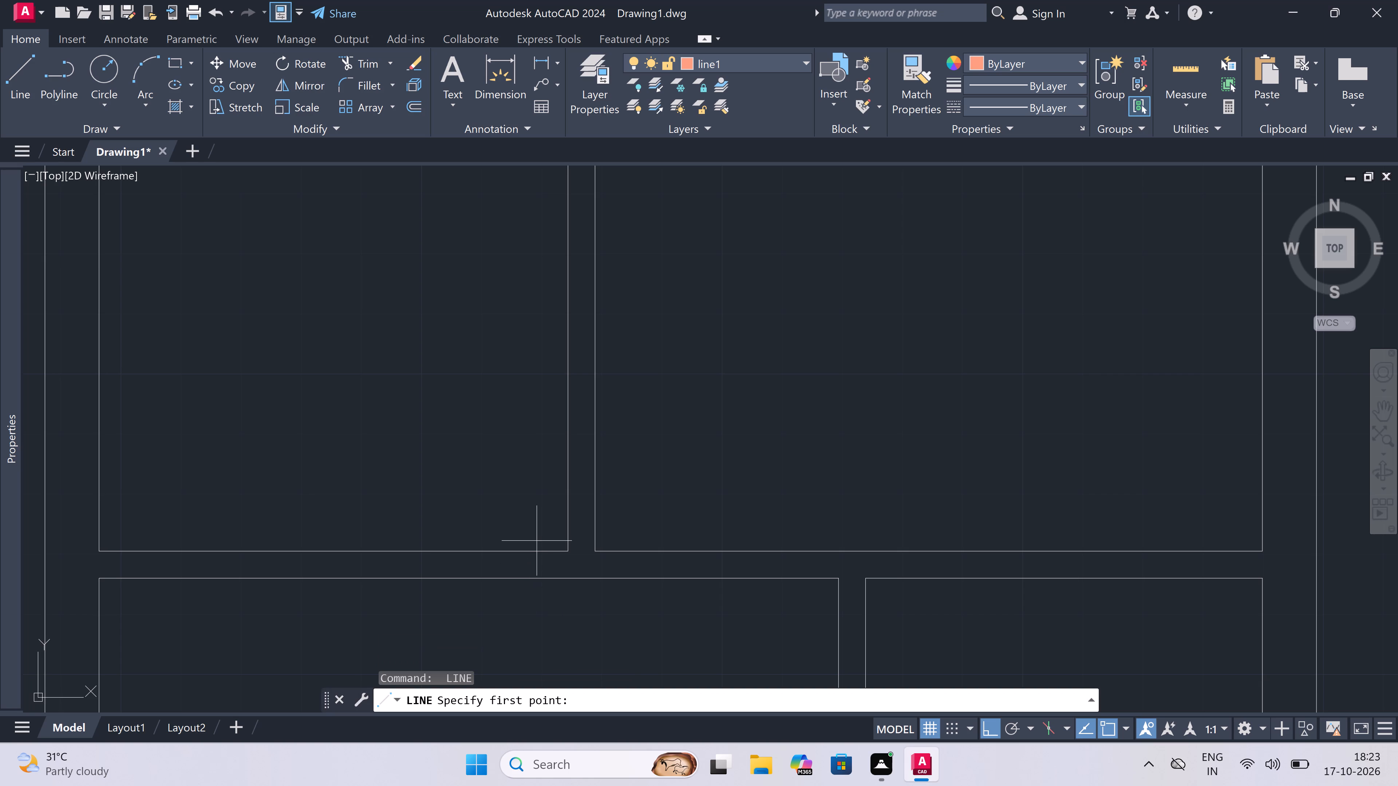
{"action": "left_click", "coordinate": [544, 552]}
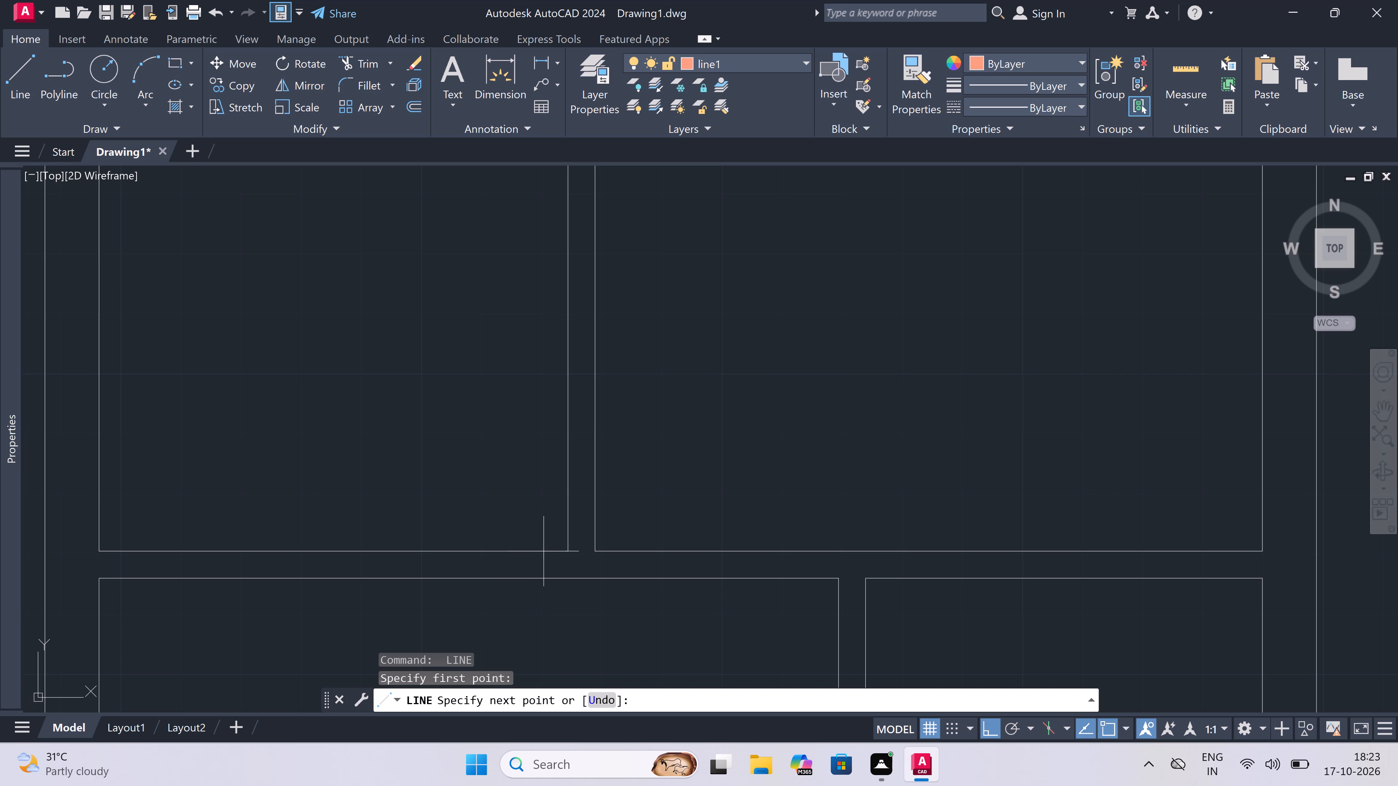
{"action": "left_click", "coordinate": [542, 575]}
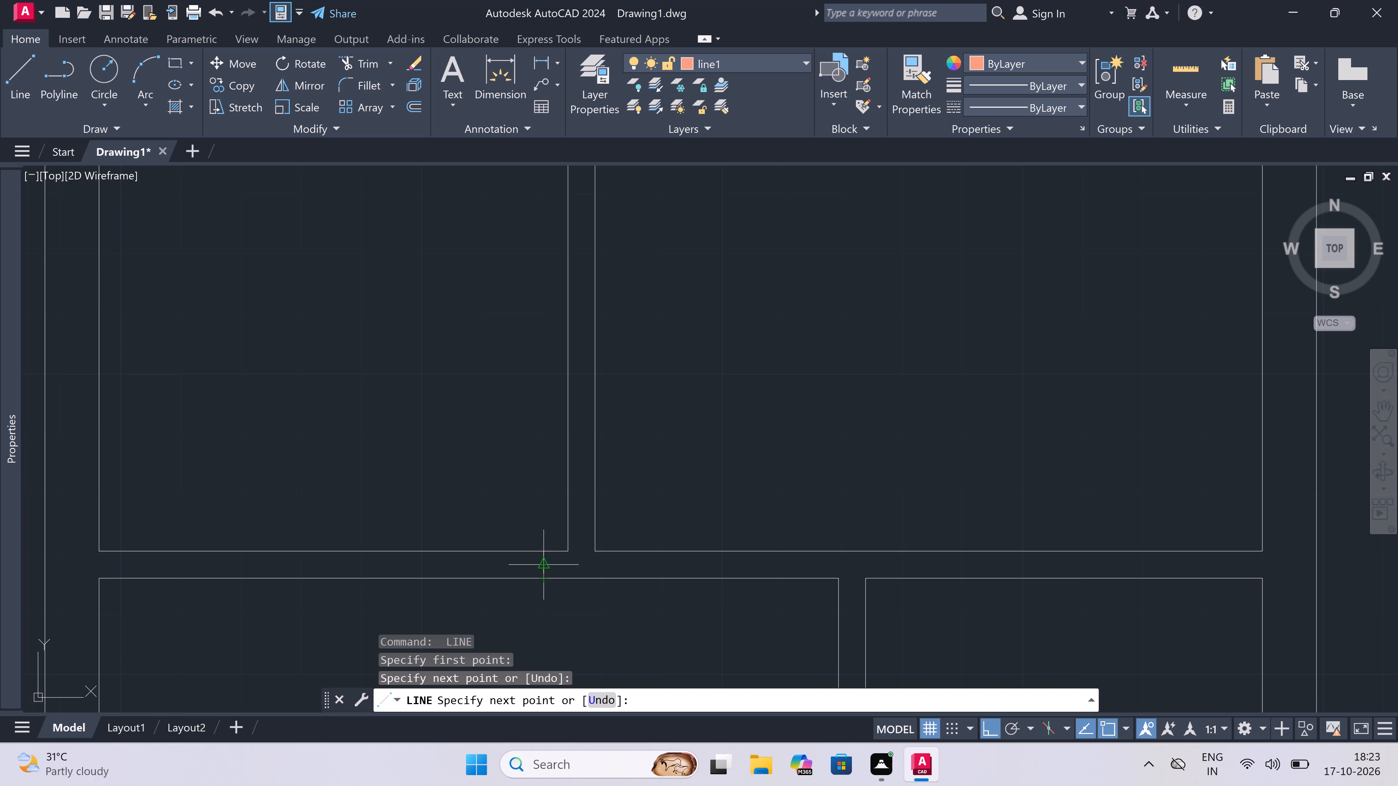
{"action": "left_click", "coordinate": [541, 561]}
{"action": "key", "text": "2"}
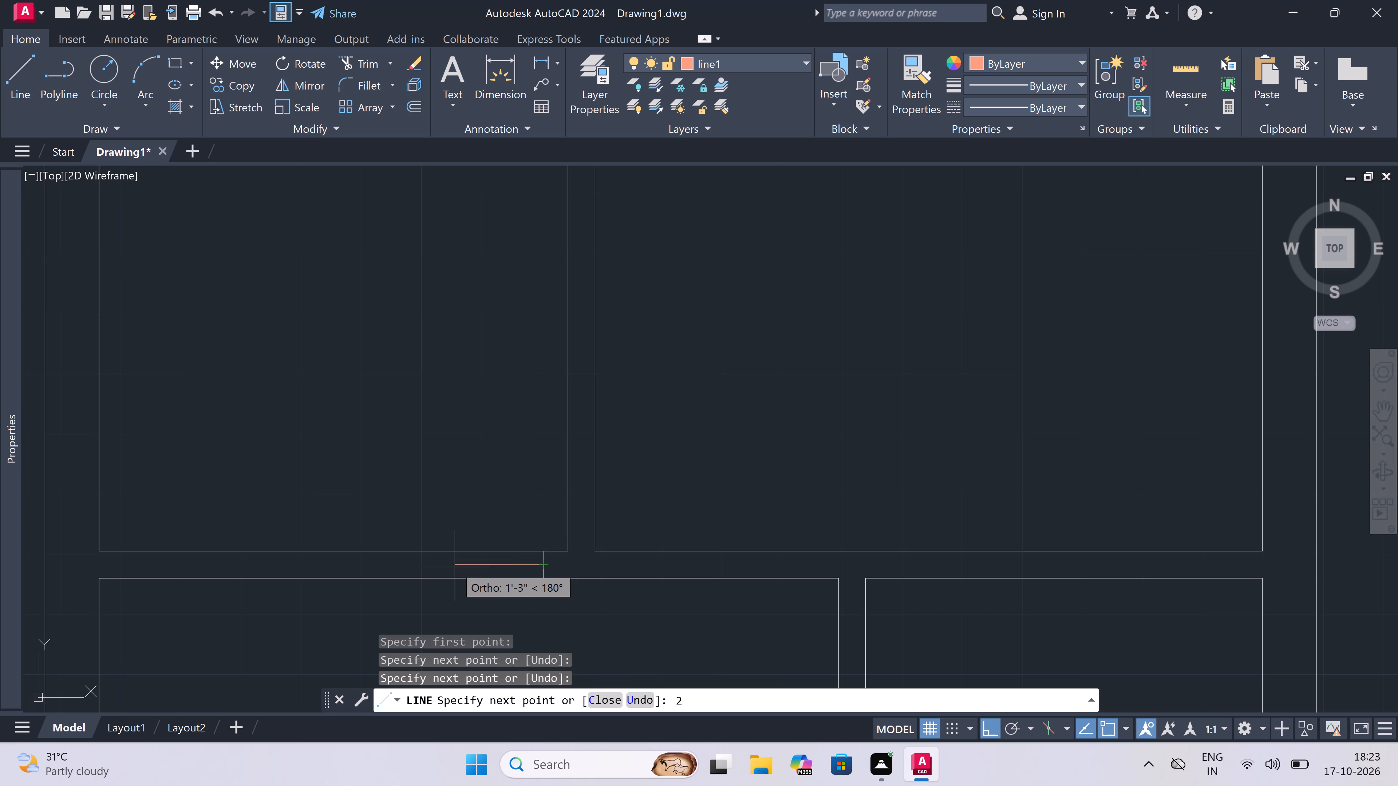
{"action": "key", "text": "shift+quotedbl"}
{"action": "key", "text": "space"}
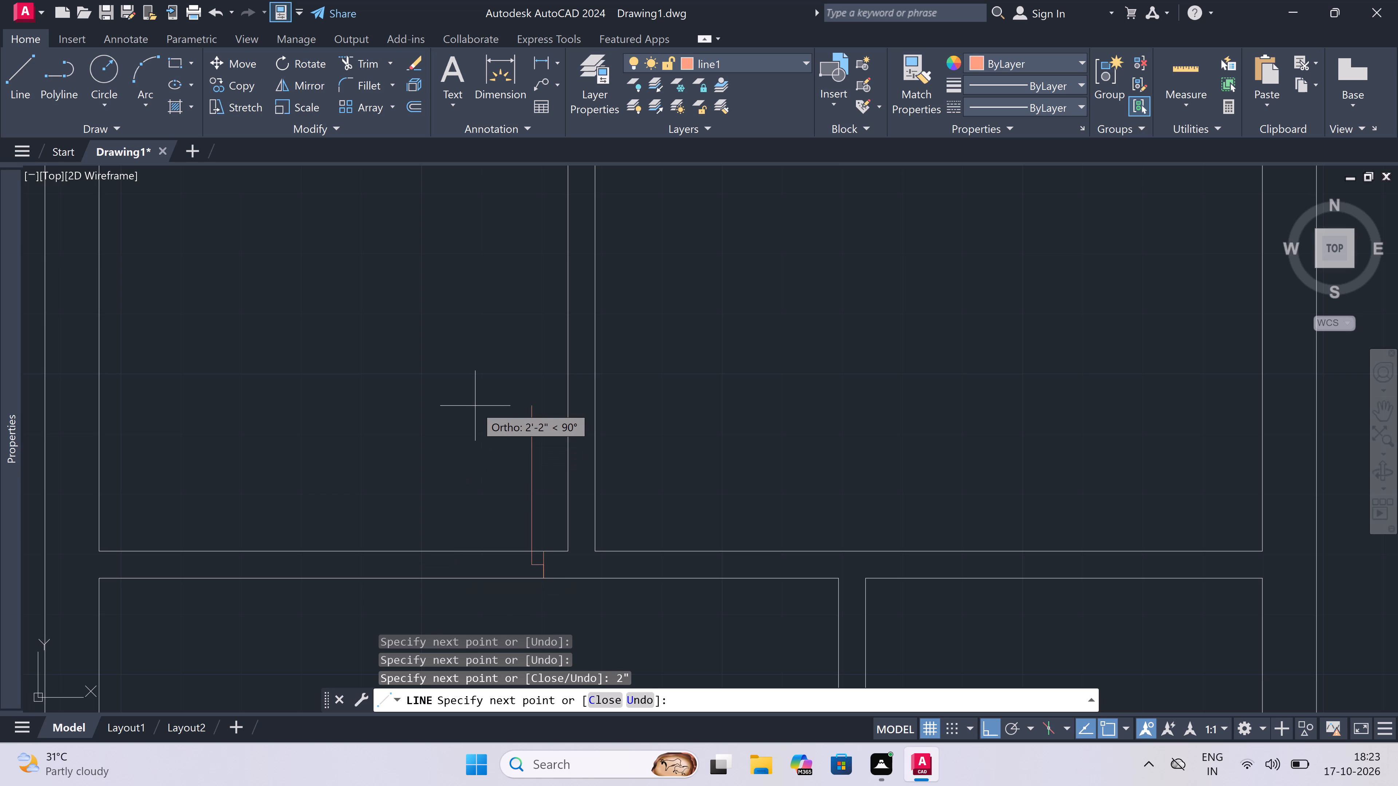
{"action": "key", "text": "2"}
{"action": "type", "text": "'"}
{"action": "key", "text": "space"}
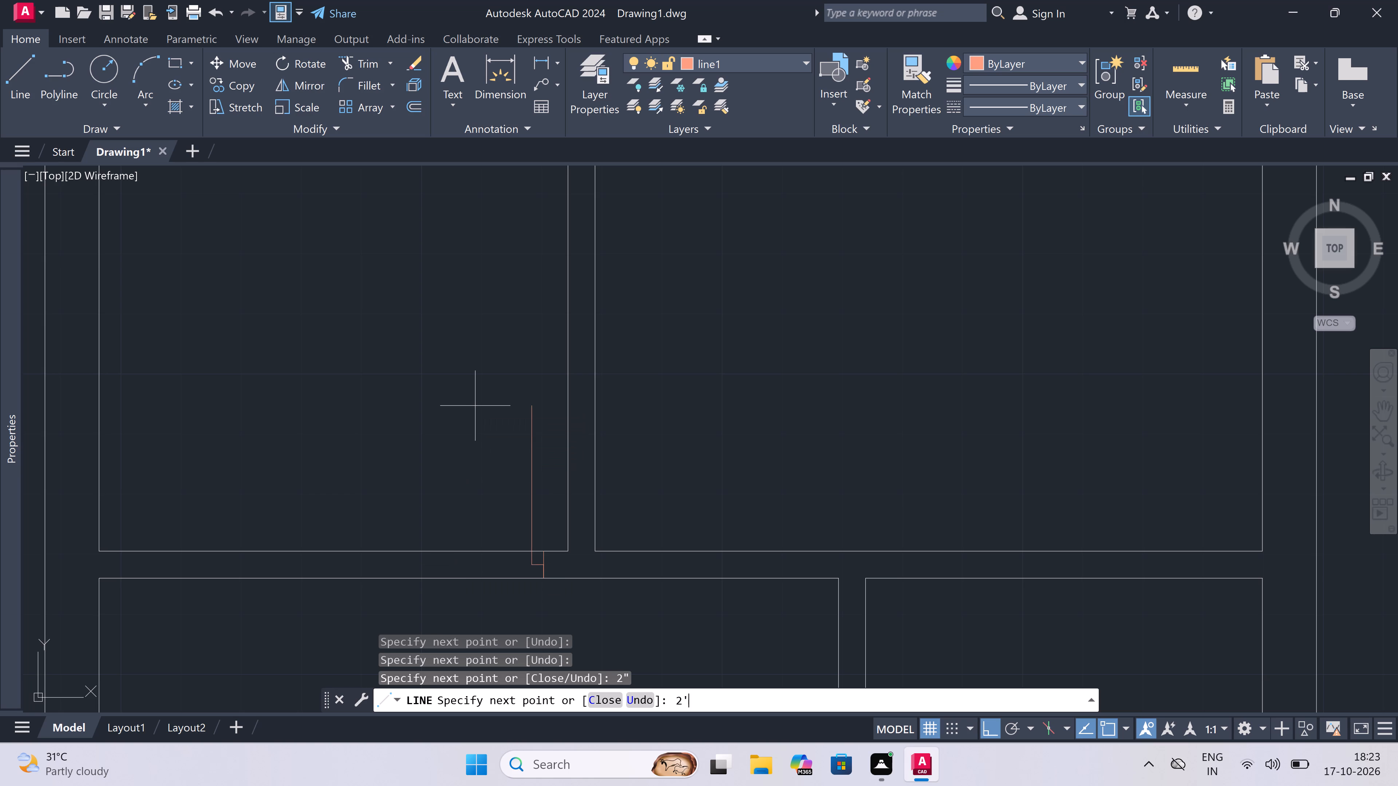
{"action": "key", "text": "Escape"}
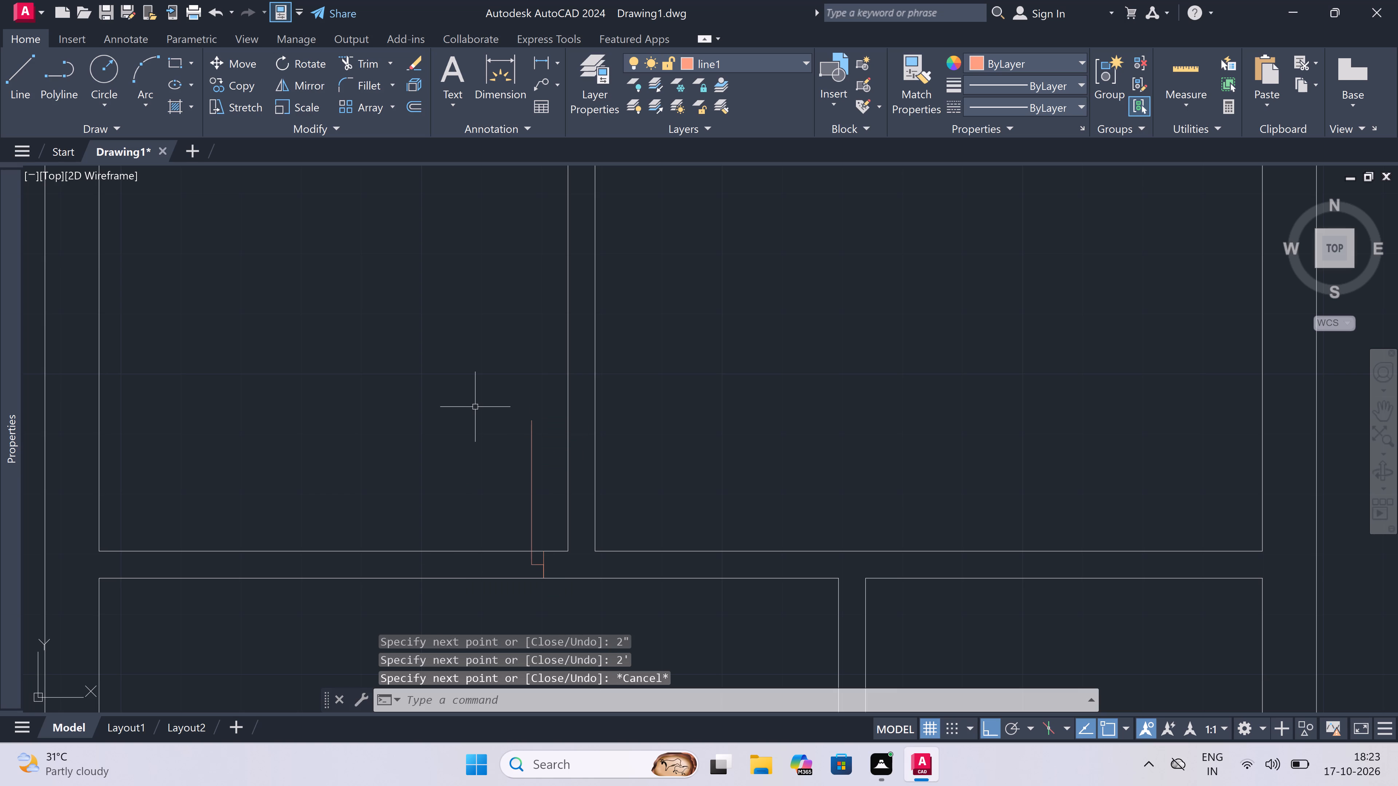
Draw the opposite jamb line across the same partition, with a 2" stub from its midpoint towards the door leaf.
{"action": "key", "text": "space"}
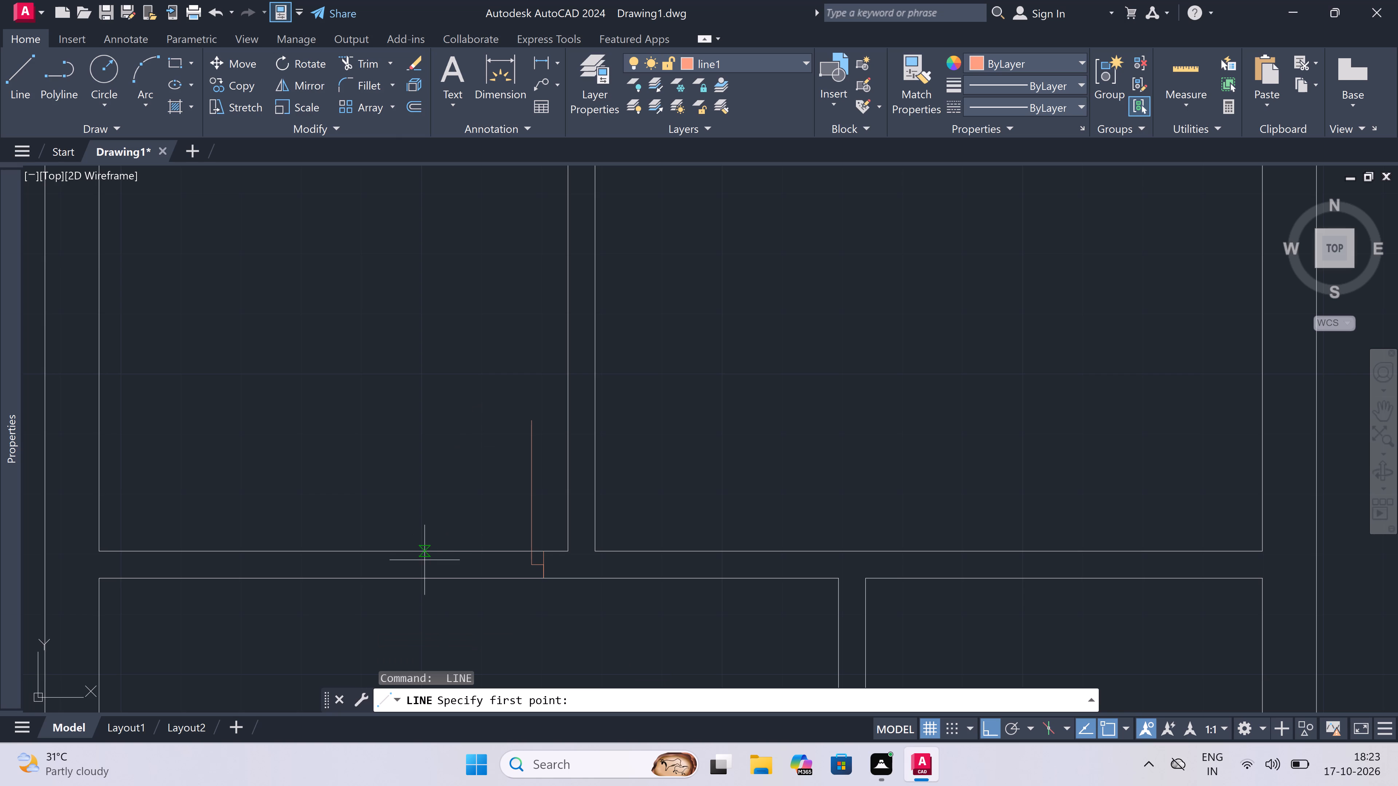
{"action": "left_click", "coordinate": [409, 552]}
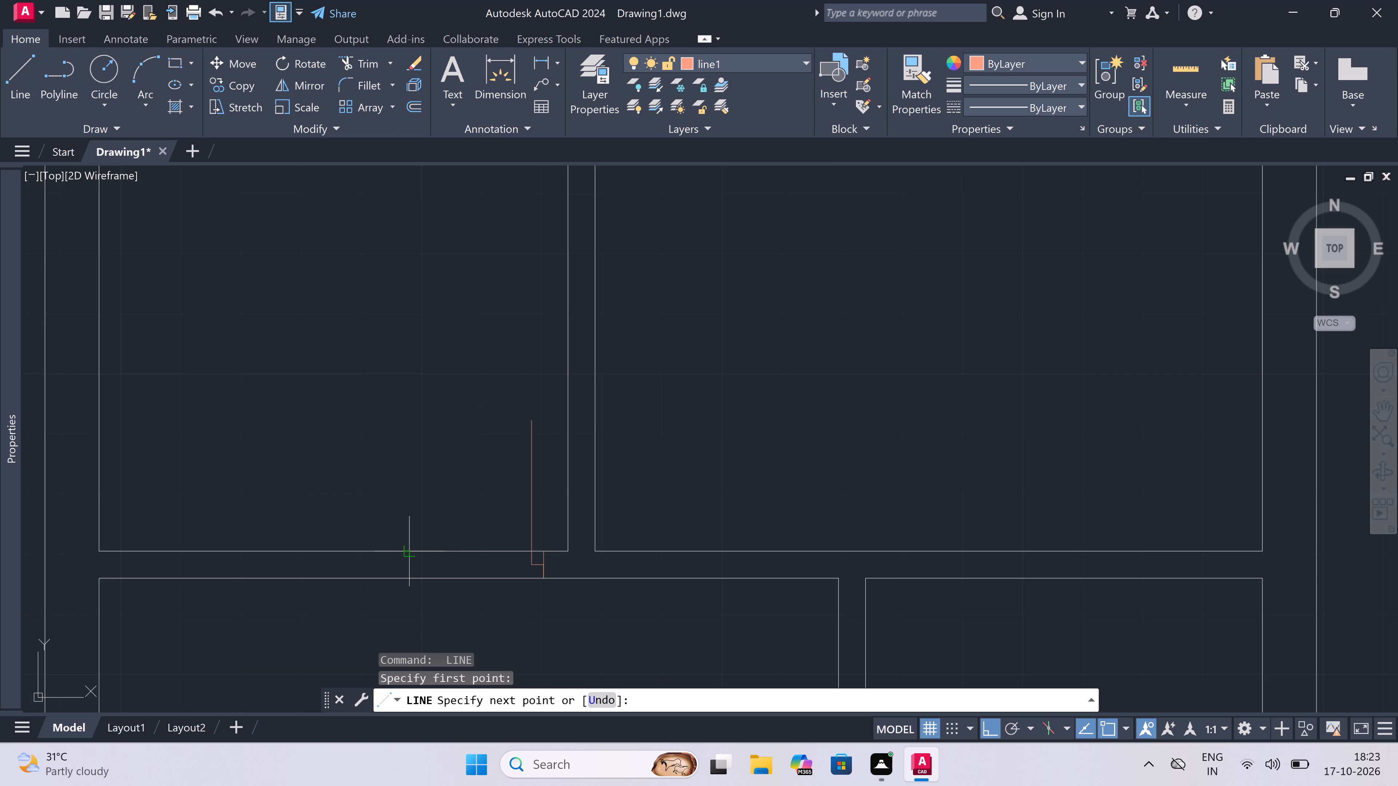
{"action": "left_click", "coordinate": [404, 575]}
{"action": "left_click", "coordinate": [408, 559]}
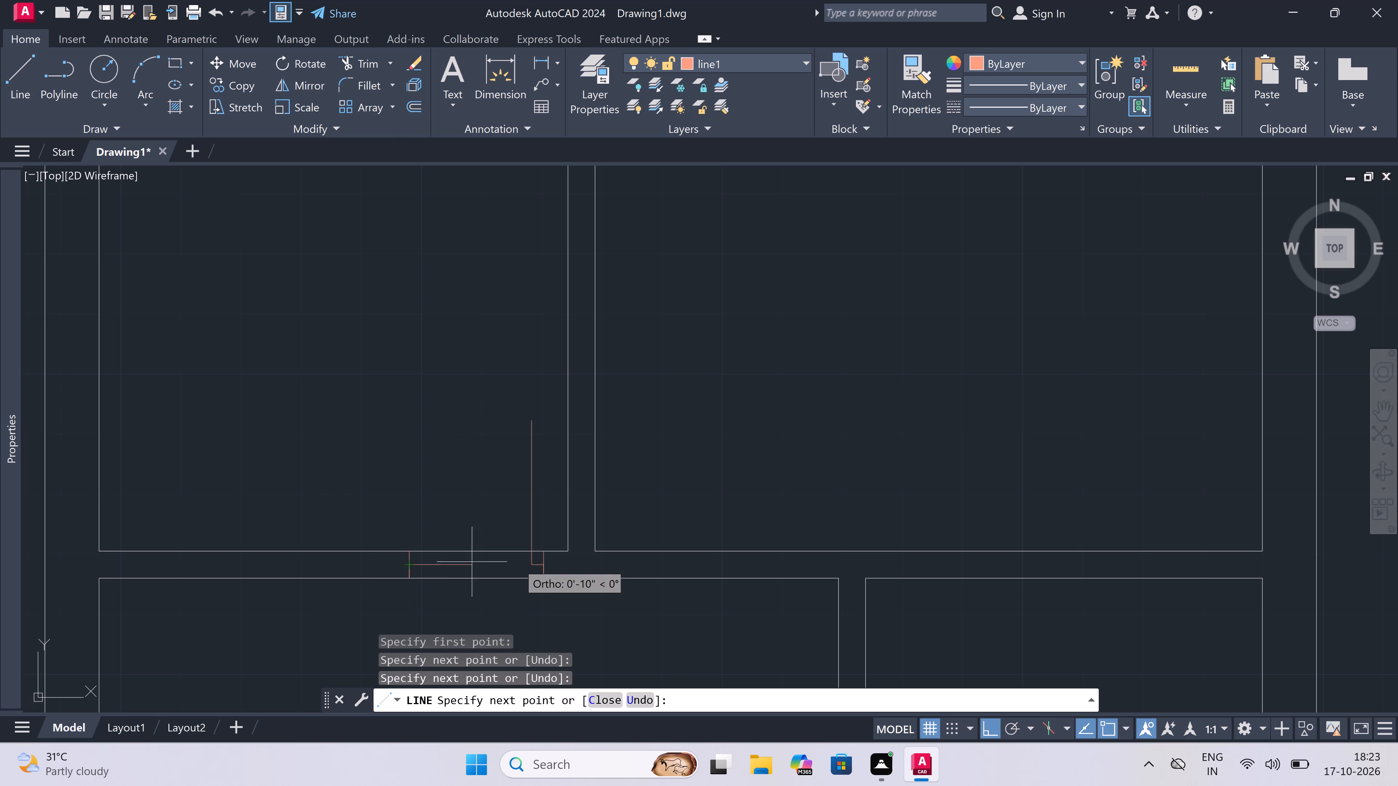
{"action": "type", "text": "2\""}
{"action": "key", "text": "space"}
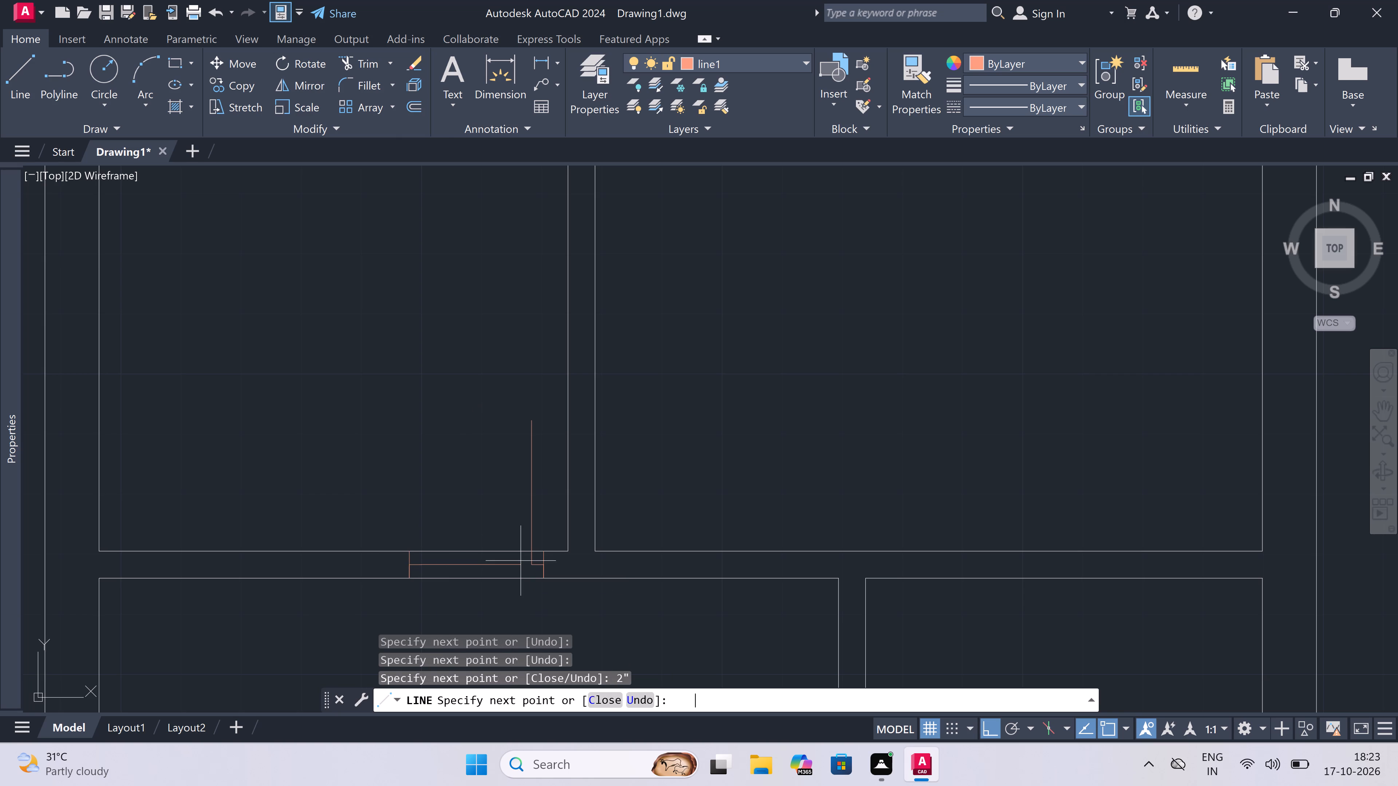
{"action": "key", "text": "Escape"}
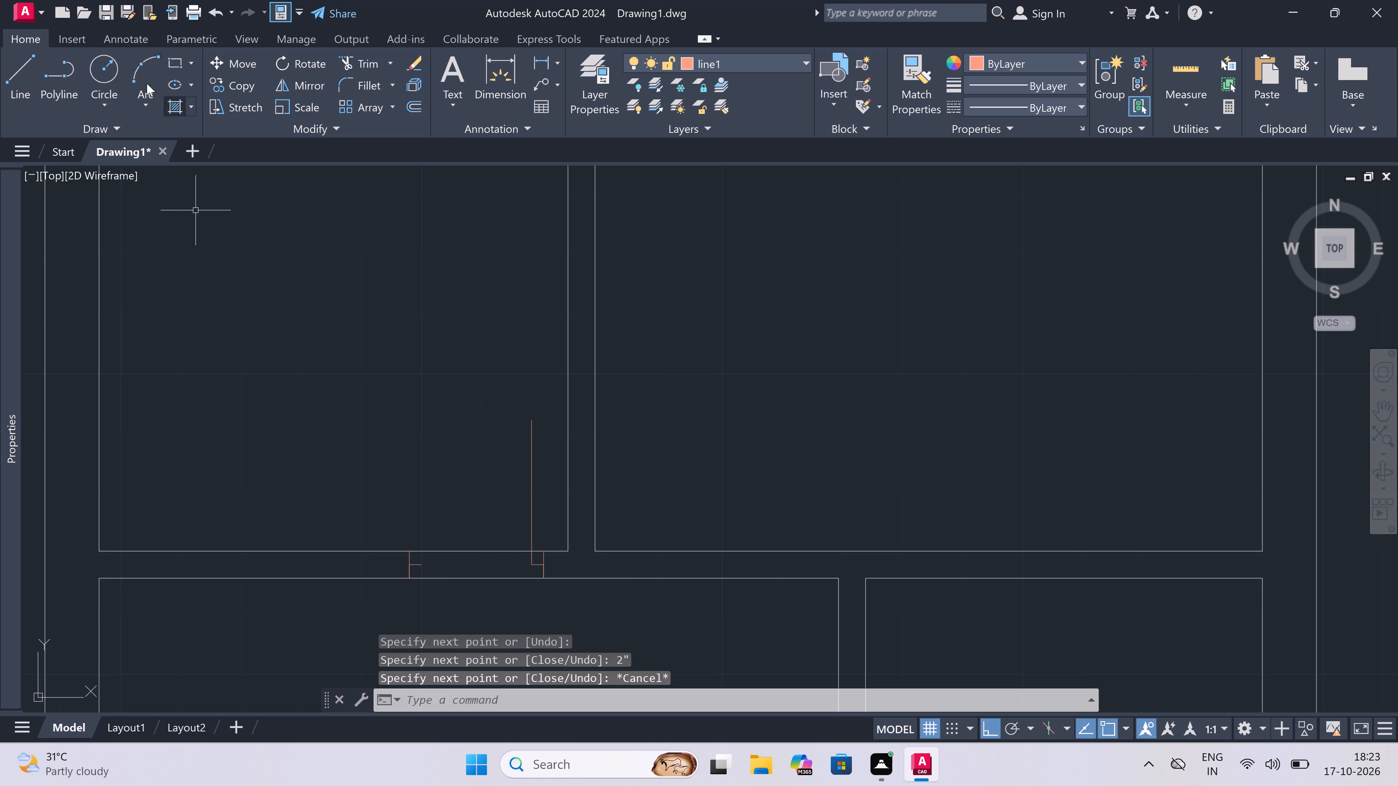
Draw the door swing as a Start, End, Direction arc from the leaf's top end to the opposite jamb's stub.
{"action": "left_click", "coordinate": [145, 89]}
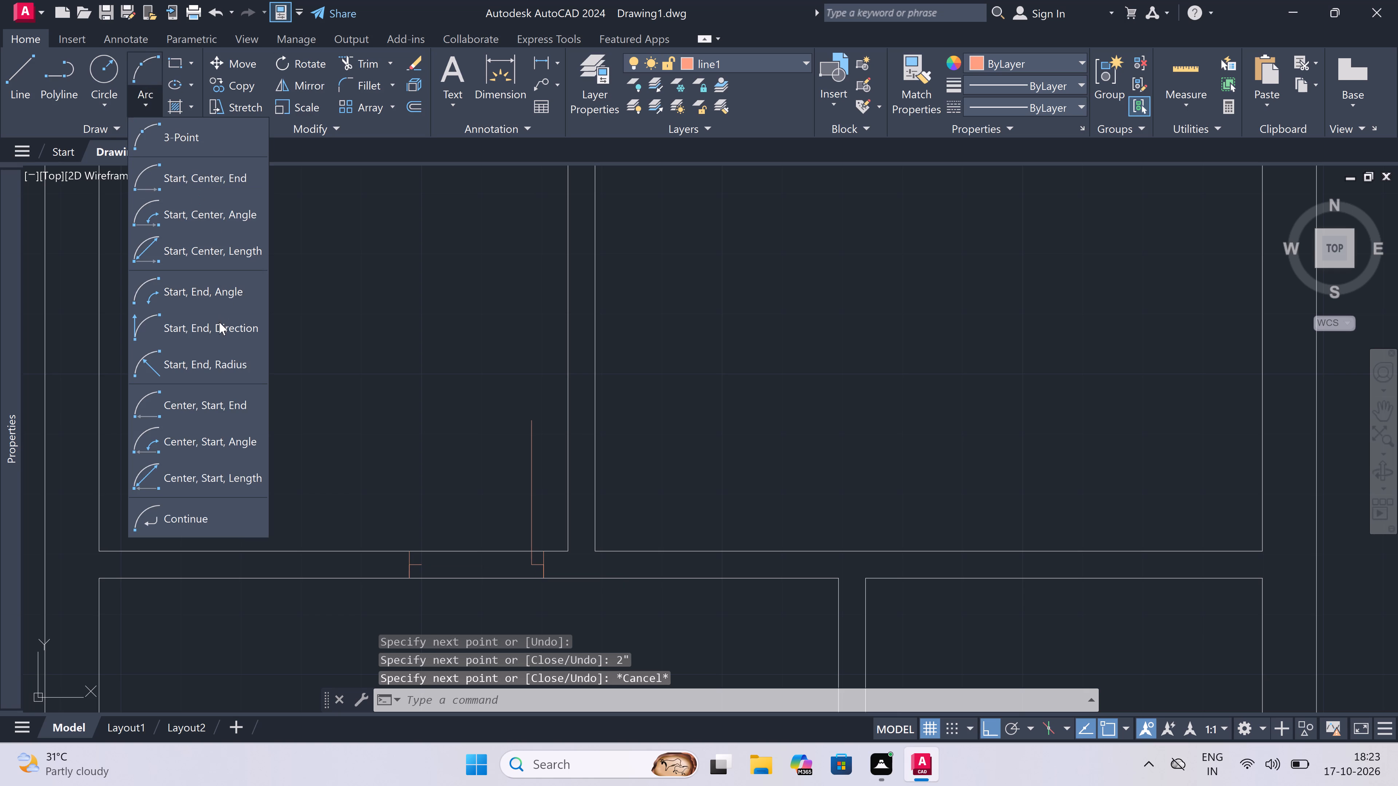
{"action": "left_click", "coordinate": [219, 322]}
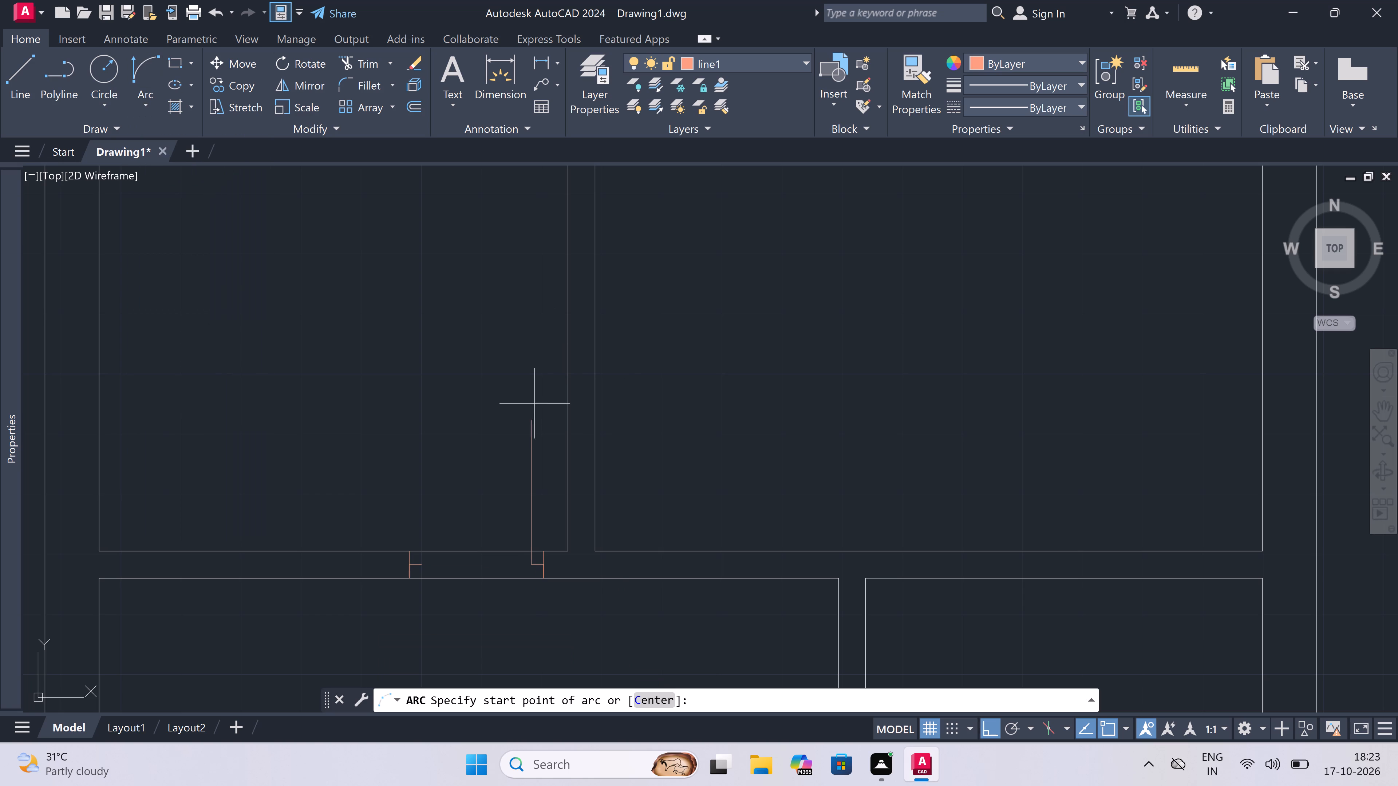
{"action": "left_click", "coordinate": [530, 420]}
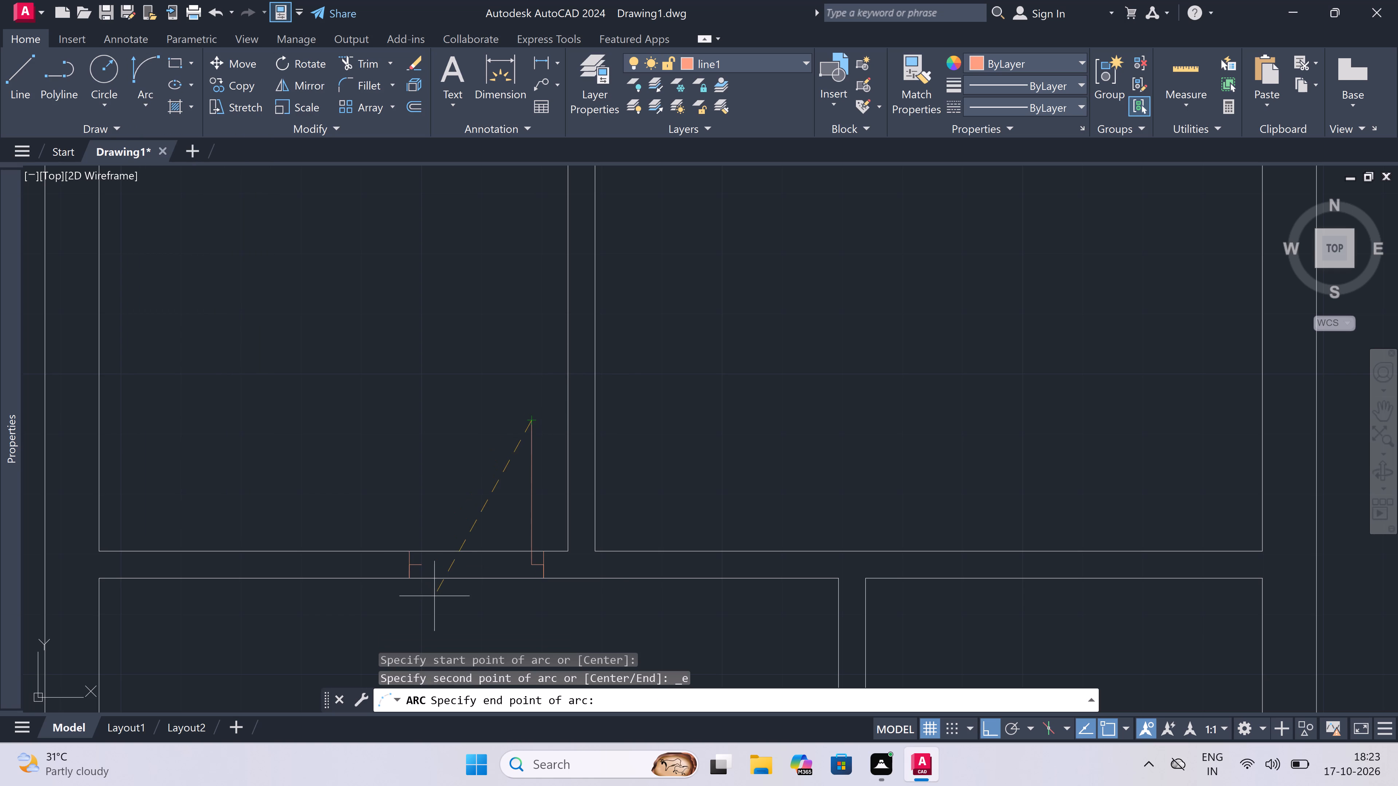
{"action": "left_click", "coordinate": [421, 566]}
{"action": "left_click", "coordinate": [368, 442]}
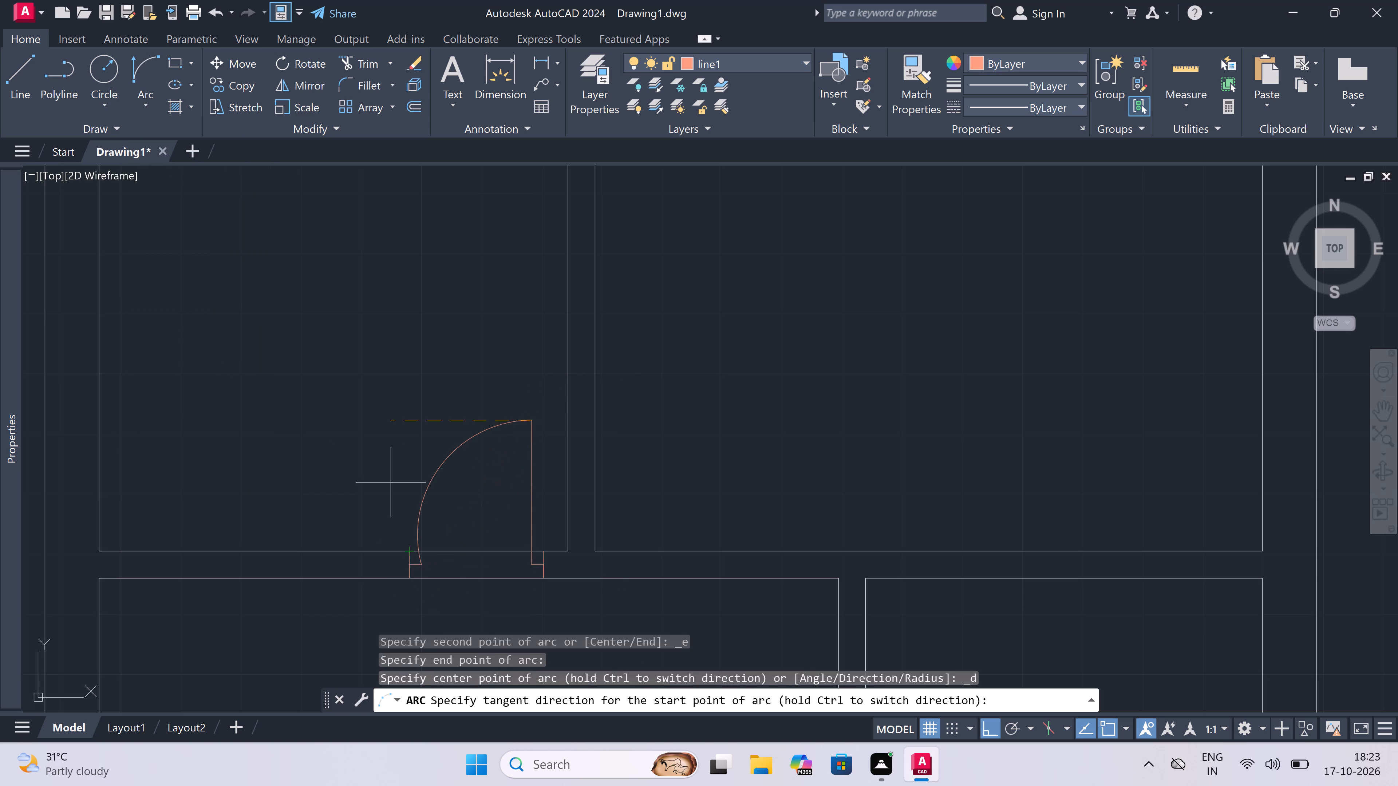
Trim both partition lines between the two jambs to open the doorway.
{"action": "type", "text": "tr"}
{"action": "key", "text": "space"}
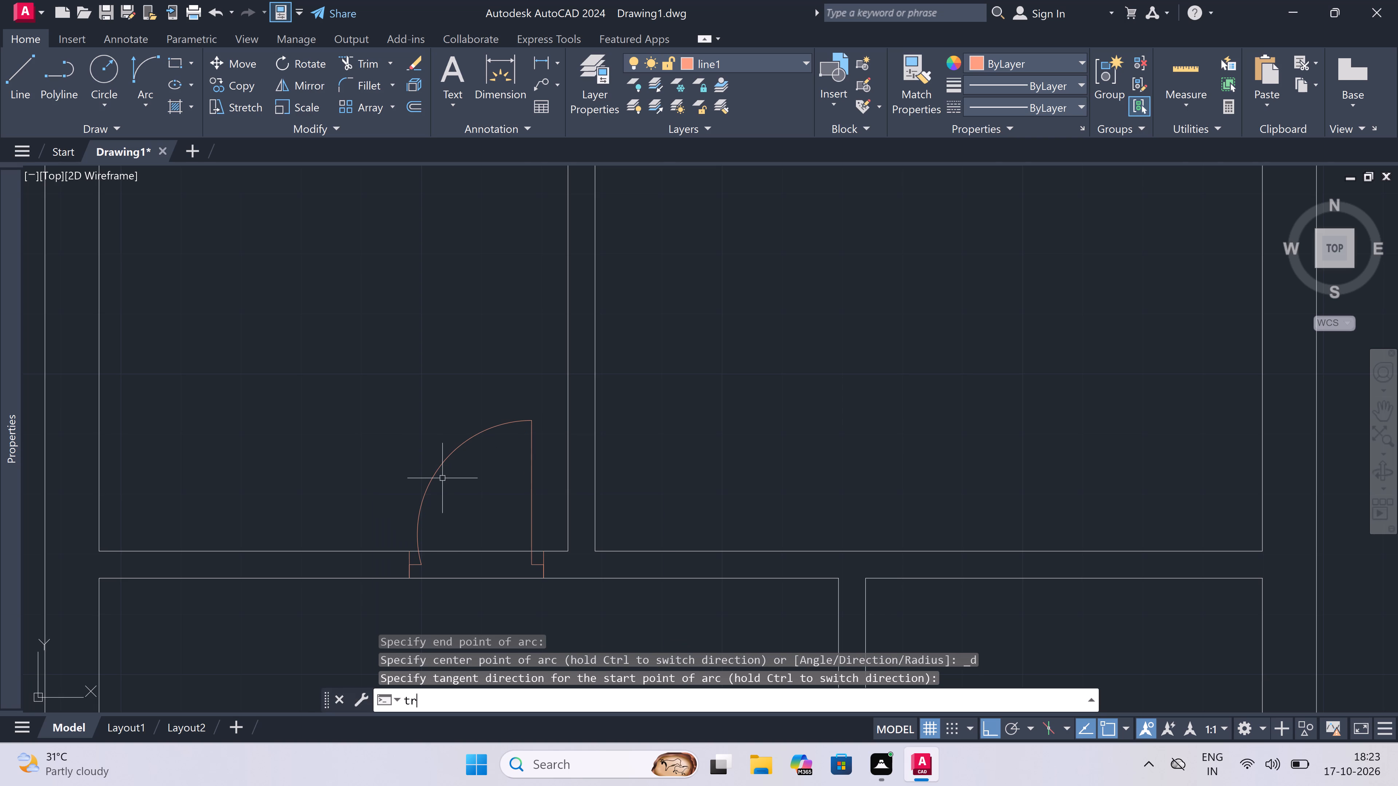
{"action": "scroll", "coordinate": [443, 478], "scroll_direction": "down", "scroll_amount": 2}
{"action": "scroll", "coordinate": [447, 503], "scroll_direction": "up", "scroll_amount": 1}
{"action": "left_click", "coordinate": [447, 501]}
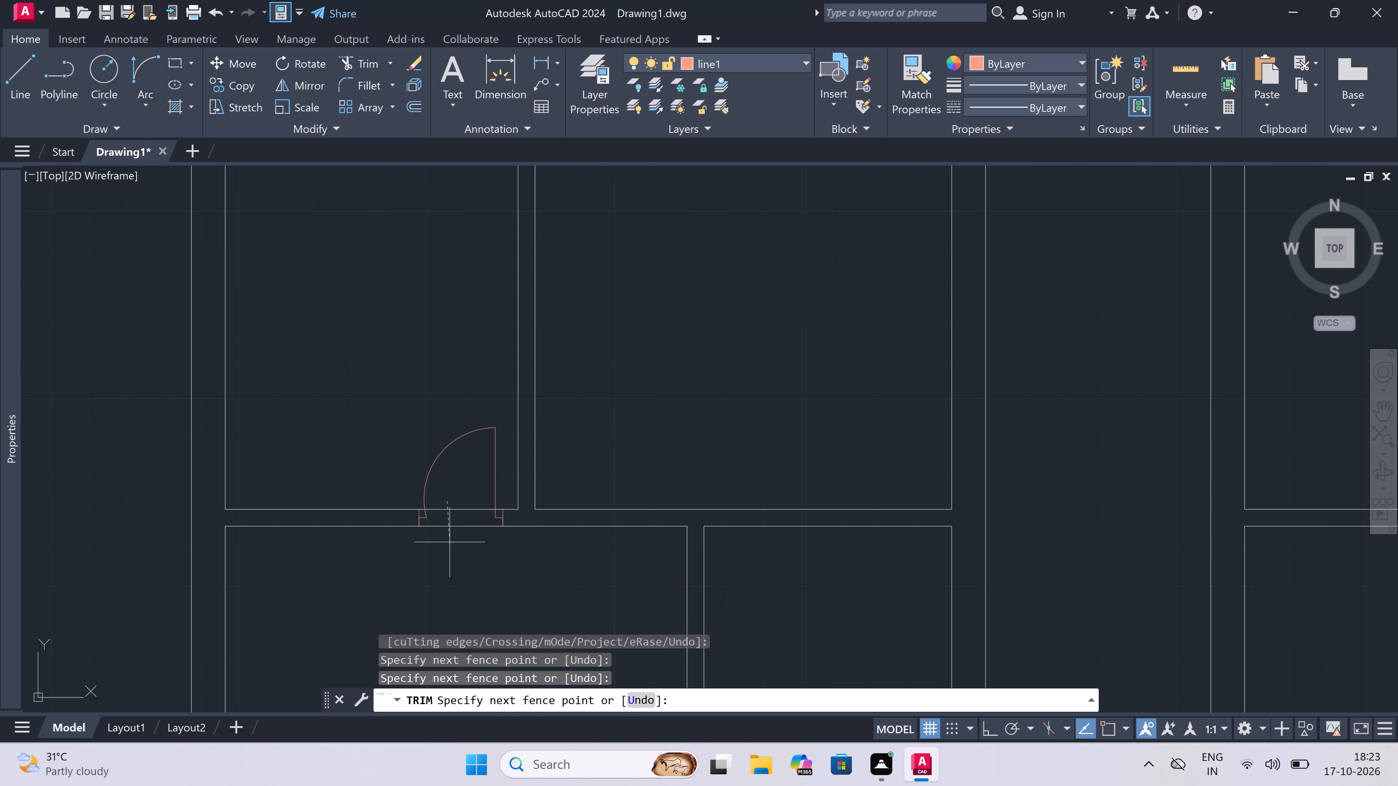
{"action": "left_click", "coordinate": [450, 542]}
{"action": "key", "text": "Escape"}
Draw a jamb line across the partition below the upper-right room, beside the vertical partition, with a 2" stub and a 3' upright leaf.
{"action": "scroll", "coordinate": [446, 535], "scroll_direction": "down", "scroll_amount": 2}
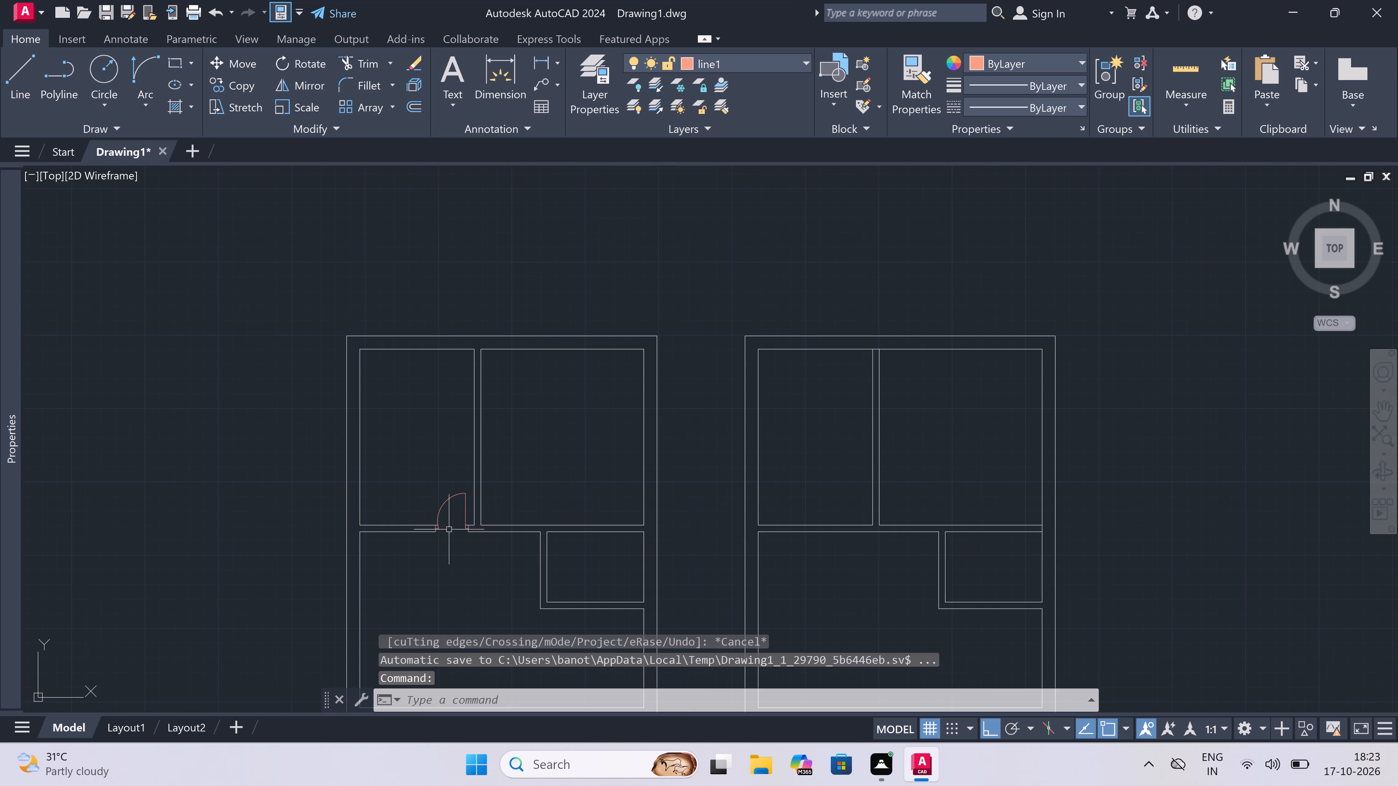
{"action": "scroll", "coordinate": [475, 529], "scroll_direction": "up", "scroll_amount": 2}
{"action": "key", "text": "l"}
{"action": "key", "text": "space"}
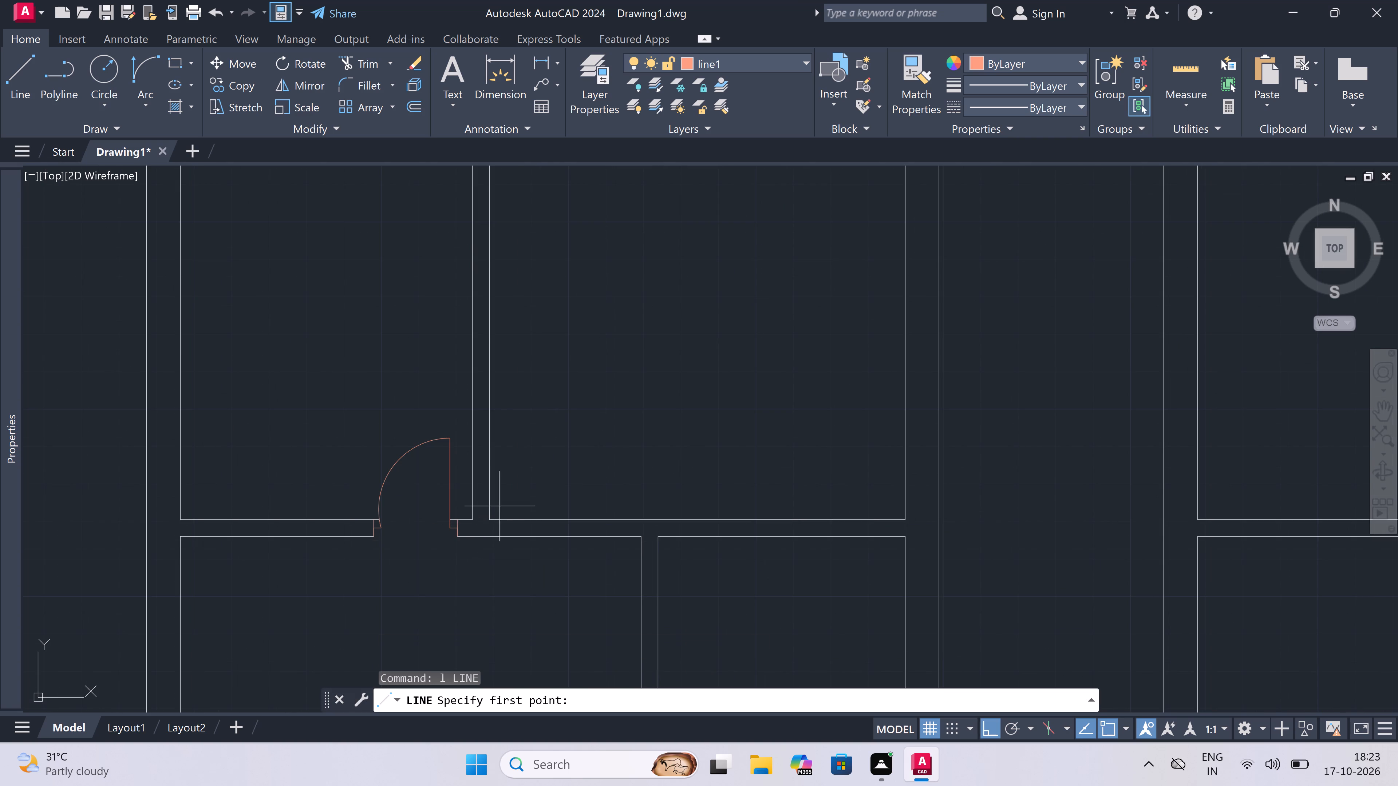
{"action": "scroll", "coordinate": [508, 525], "scroll_direction": "up", "scroll_amount": 3}
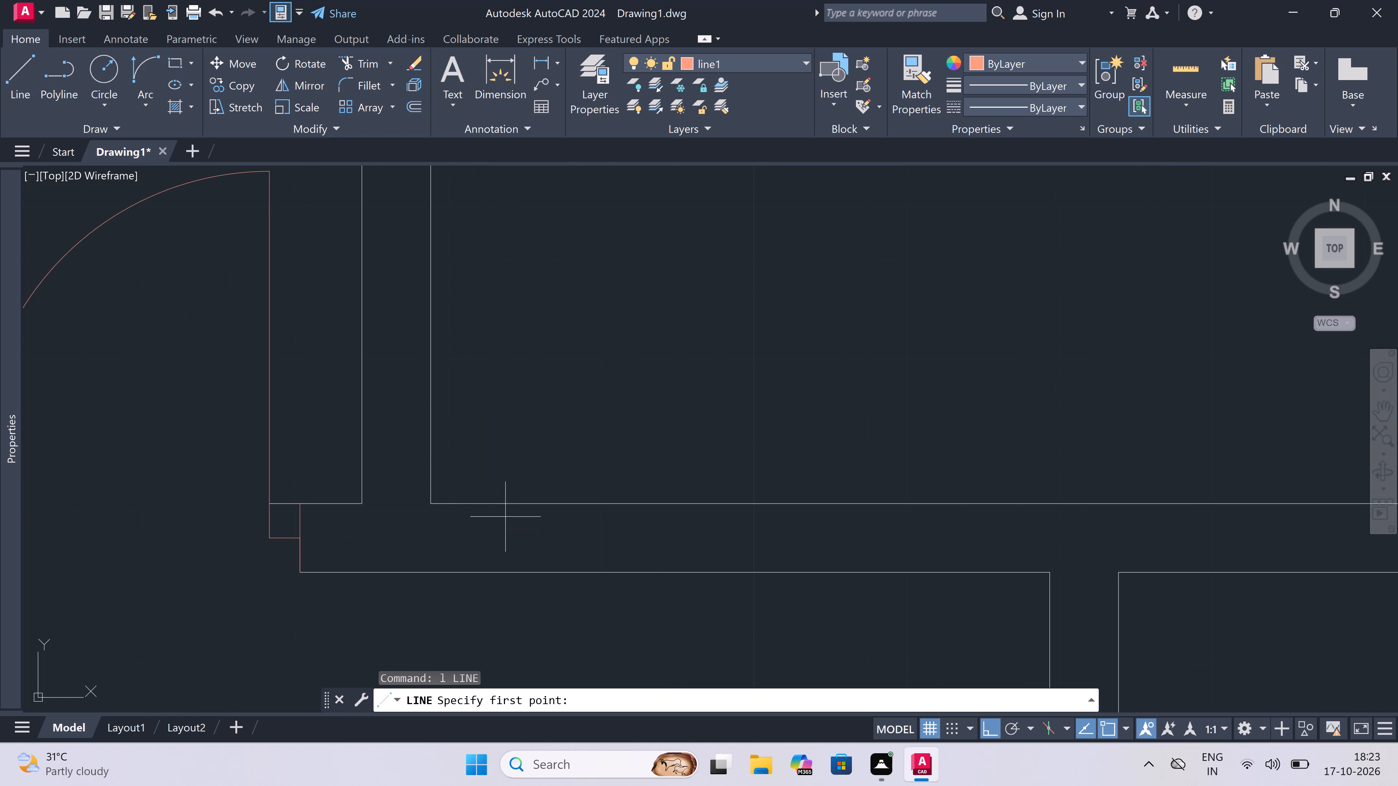
{"action": "left_click", "coordinate": [500, 509]}
{"action": "left_click", "coordinate": [503, 563]}
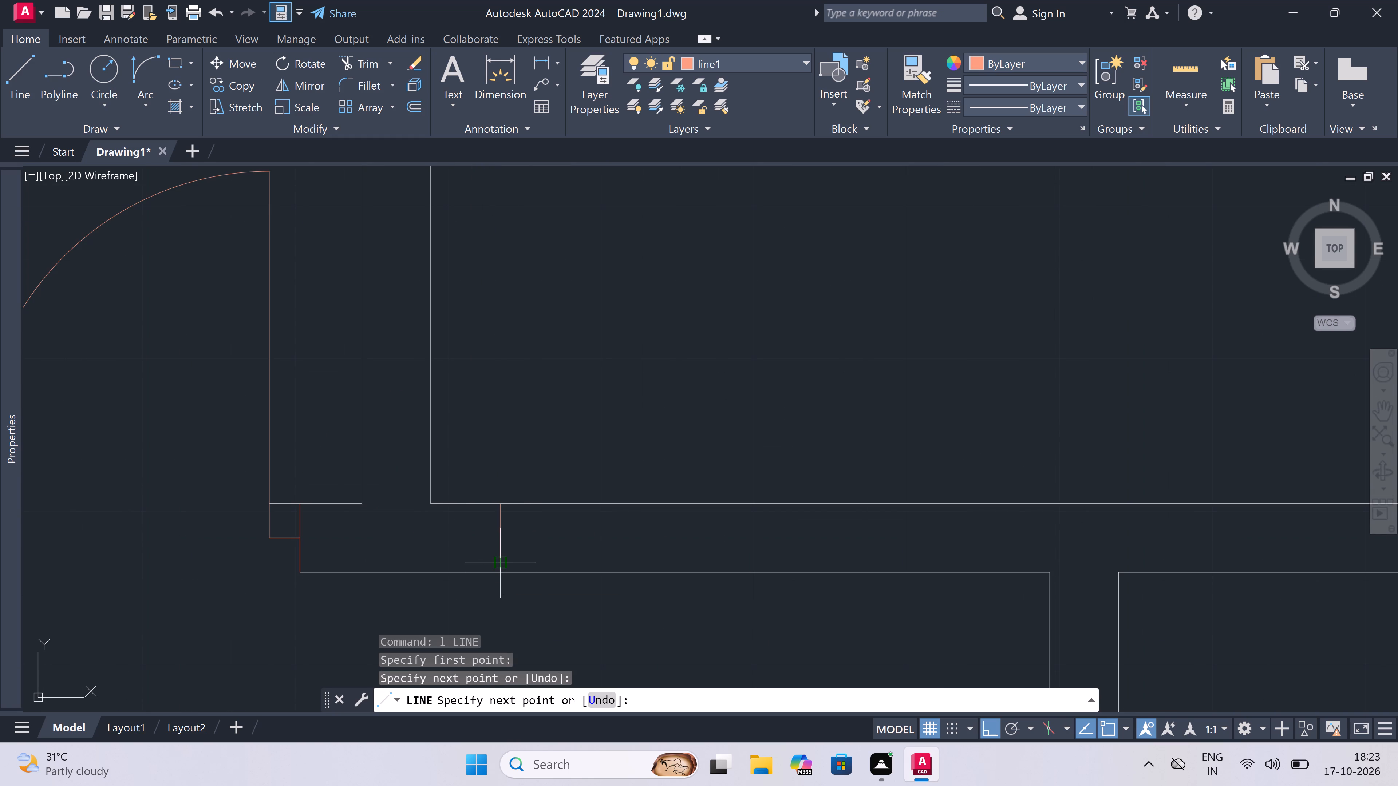
{"action": "left_click", "coordinate": [503, 572]}
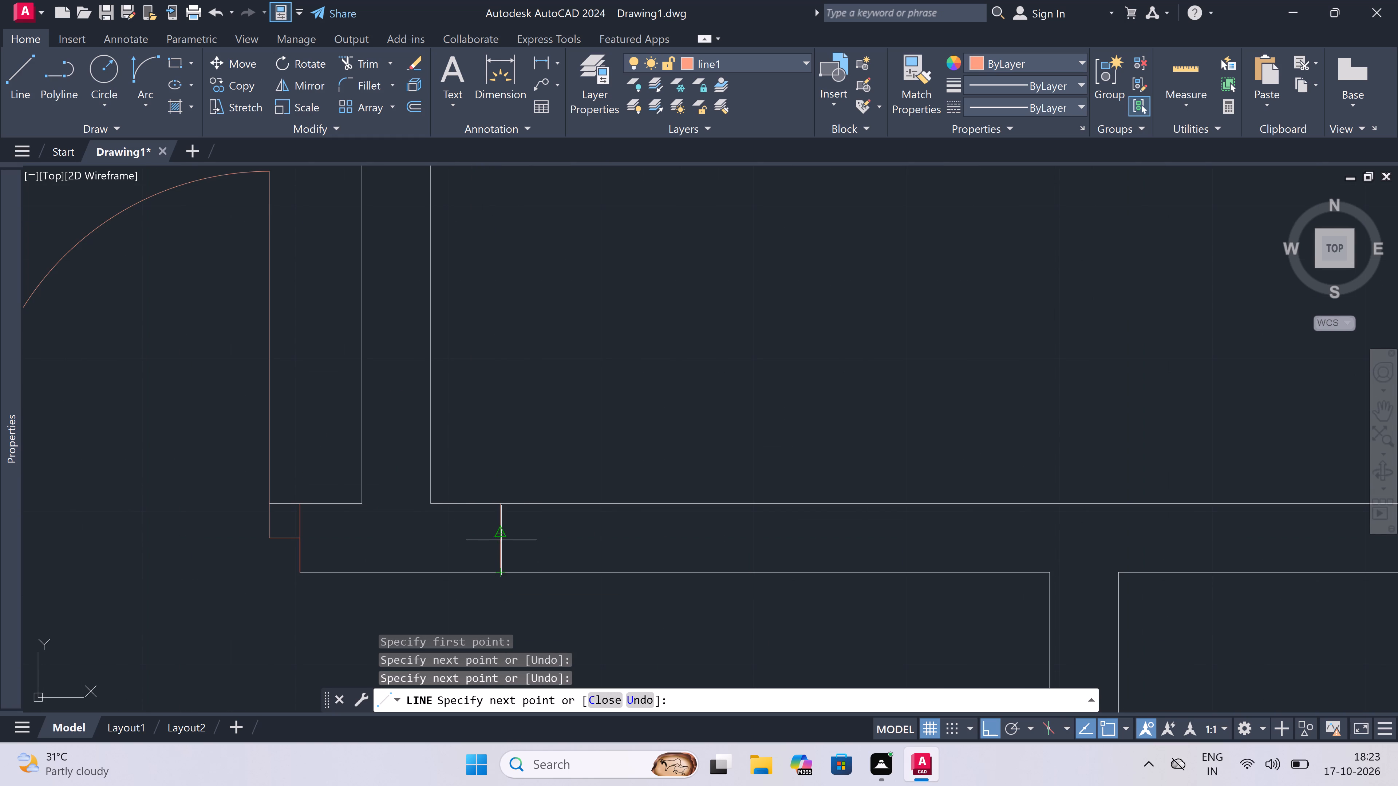
{"action": "left_click", "coordinate": [501, 540]}
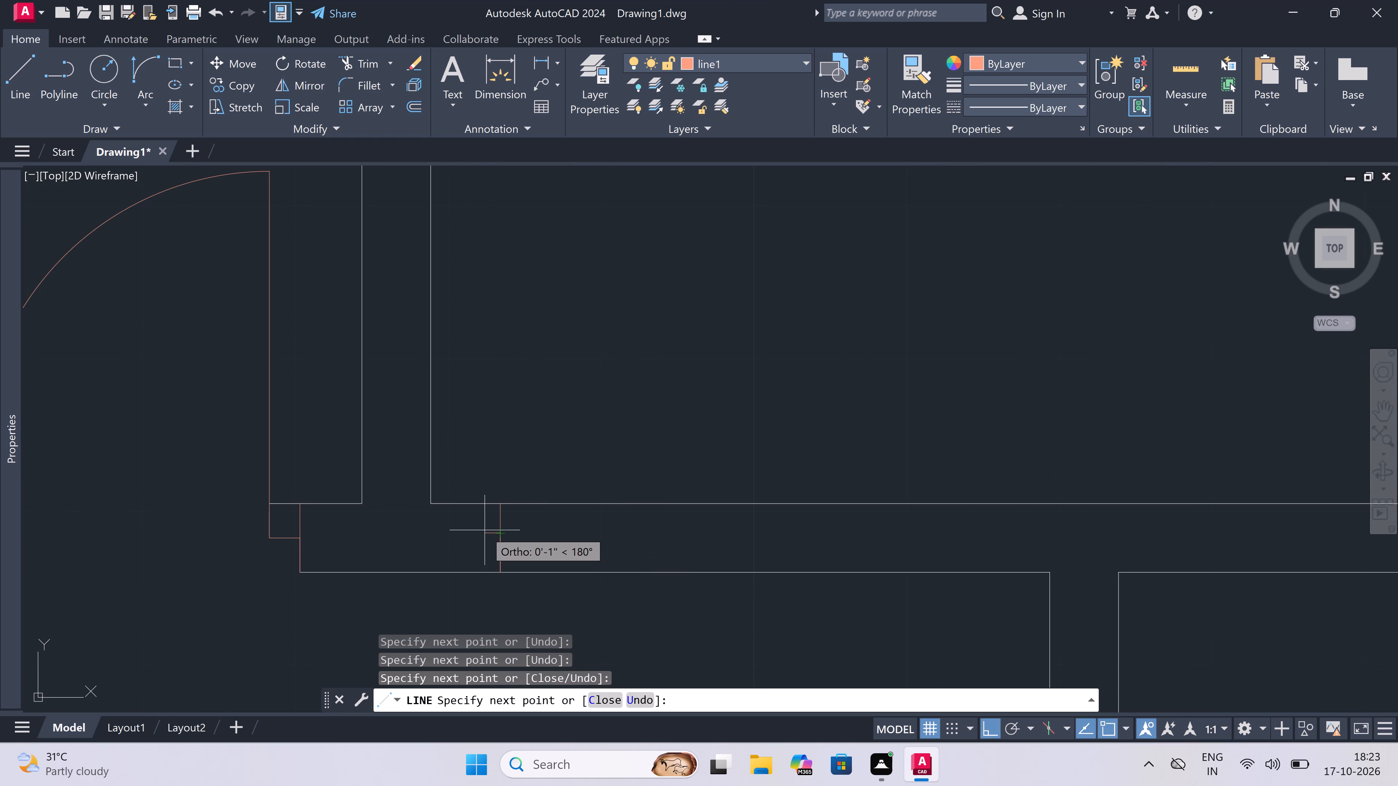
{"action": "key", "text": "ctrl+z"}
{"action": "scroll", "coordinate": [499, 539], "scroll_direction": "up", "scroll_amount": 2}
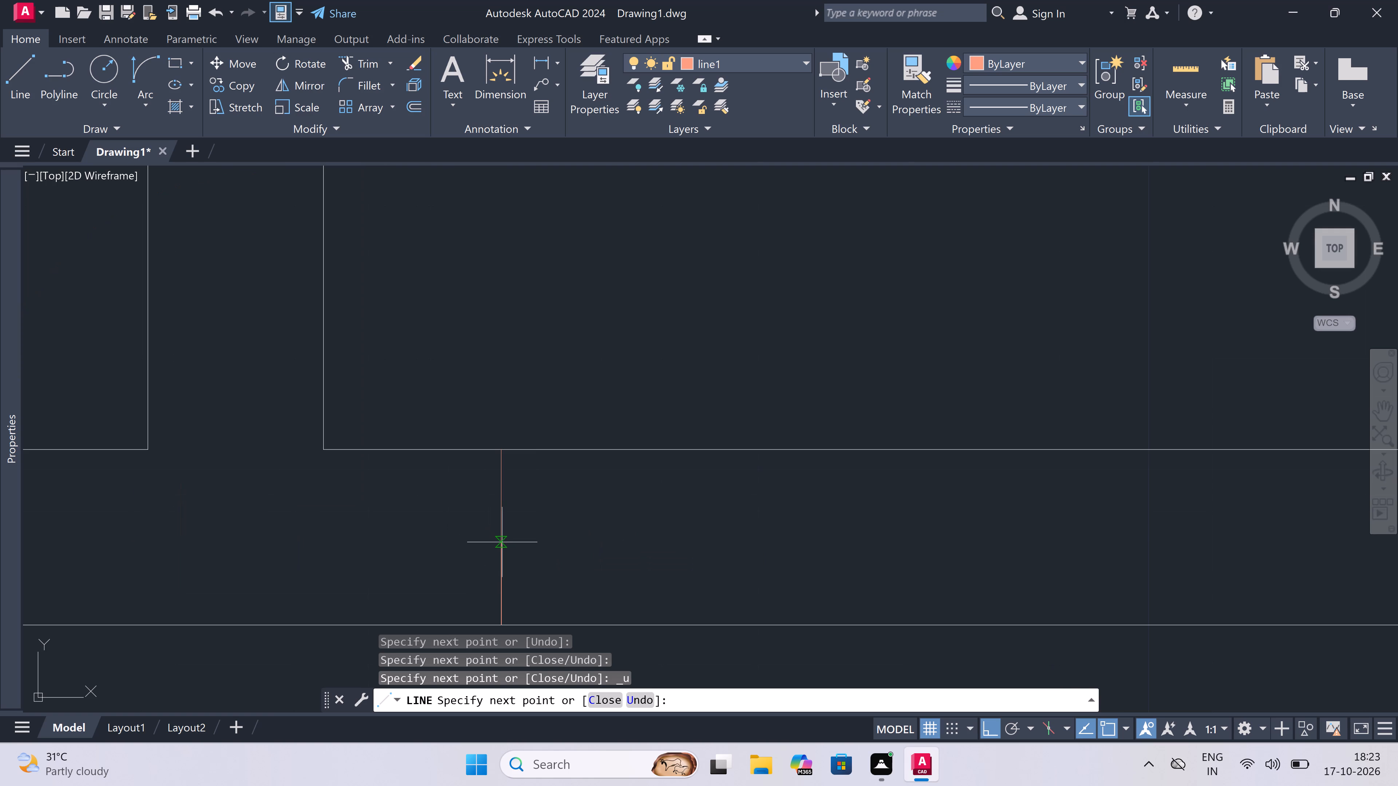
{"action": "left_click", "coordinate": [501, 539]}
{"action": "scroll", "coordinate": [327, 513], "scroll_direction": "down", "scroll_amount": 2}
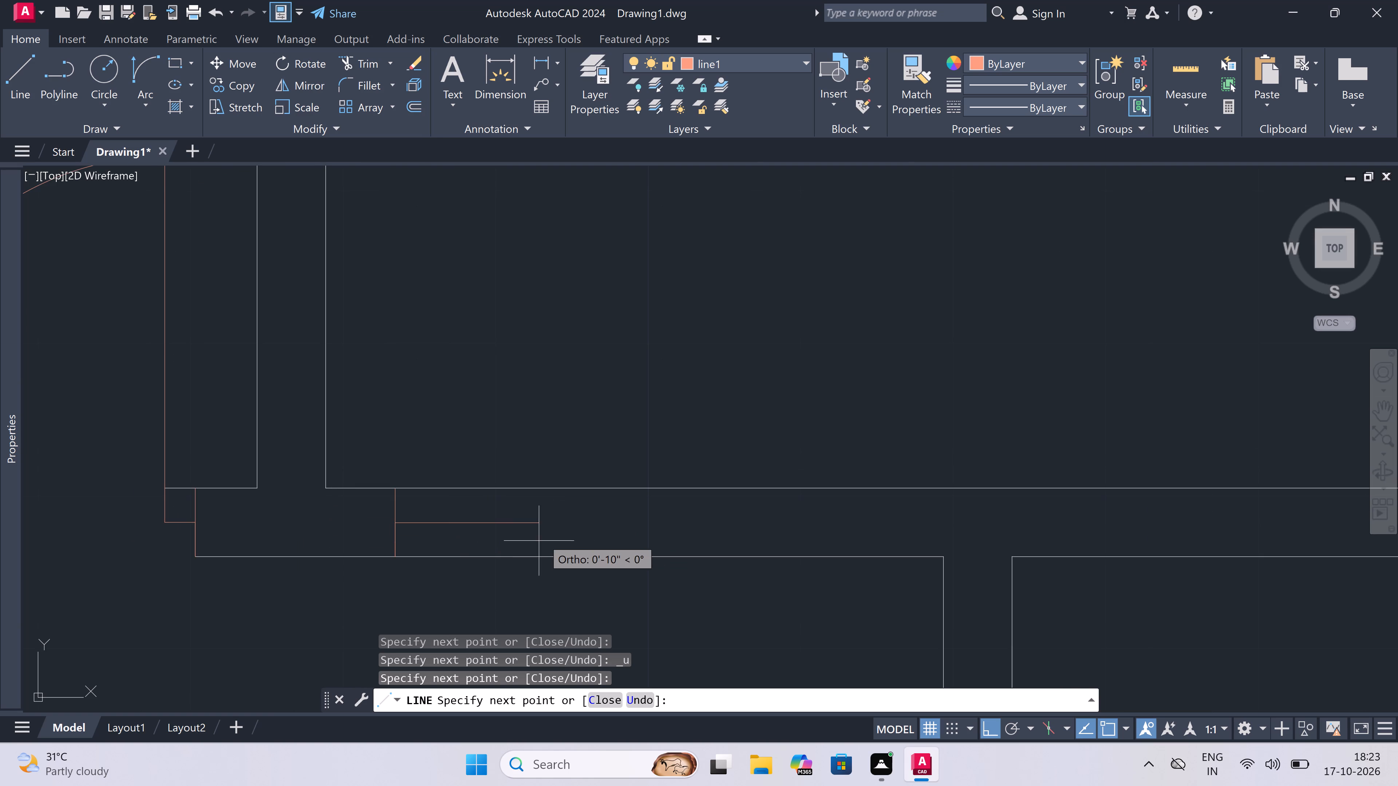
{"action": "type", "text": "2\""}
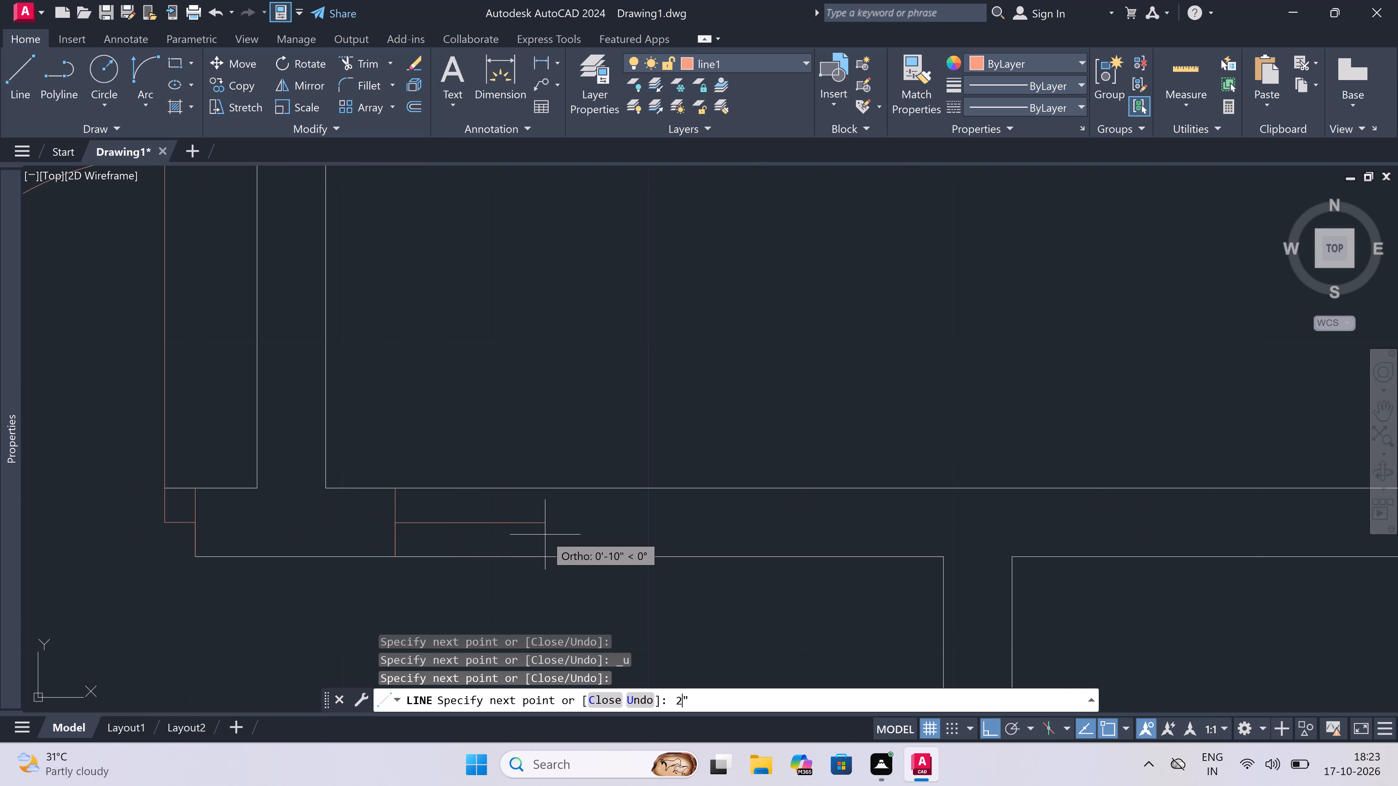
{"action": "key", "text": "space"}
{"action": "type", "text": "3'"}
{"action": "key", "text": "space"}
{"action": "key", "text": "Escape"}
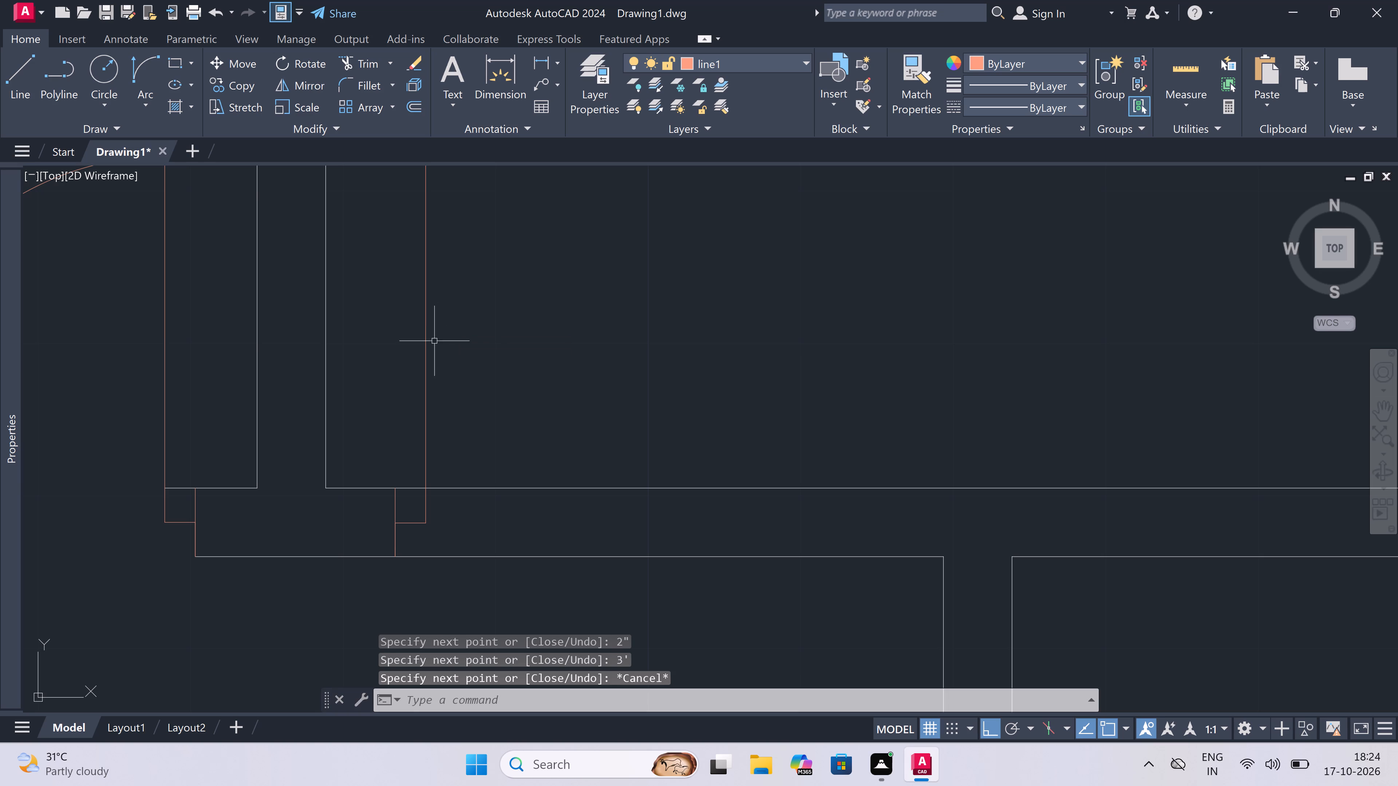
Draw the opposite jamb line across the same partition, with a 2" stub from its midpoint towards the 3' door leaf.
{"action": "key", "text": "space"}
{"action": "scroll", "coordinate": [393, 388], "scroll_direction": "down", "scroll_amount": 4}
{"action": "scroll", "coordinate": [411, 357], "scroll_direction": "up", "scroll_amount": 2}
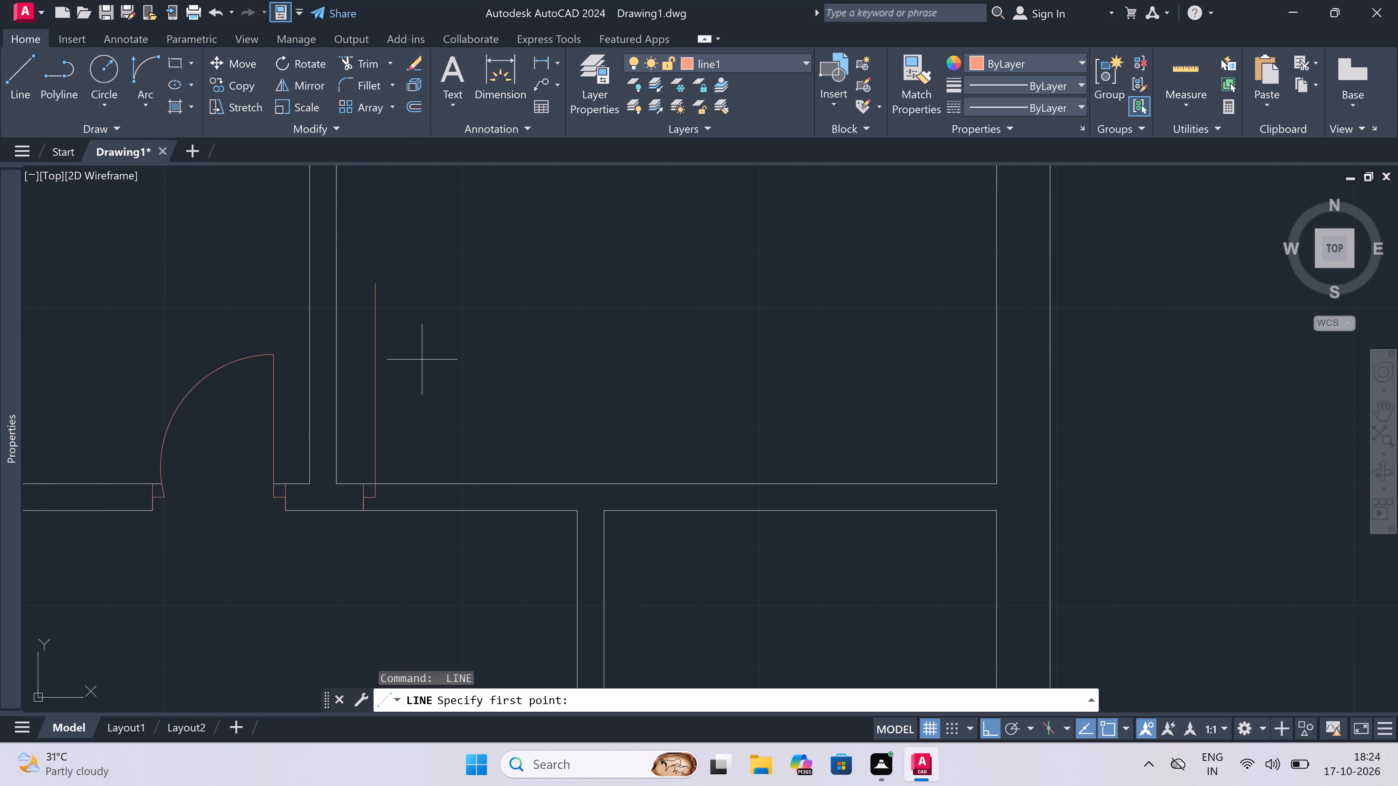
{"action": "left_click", "coordinate": [561, 511]}
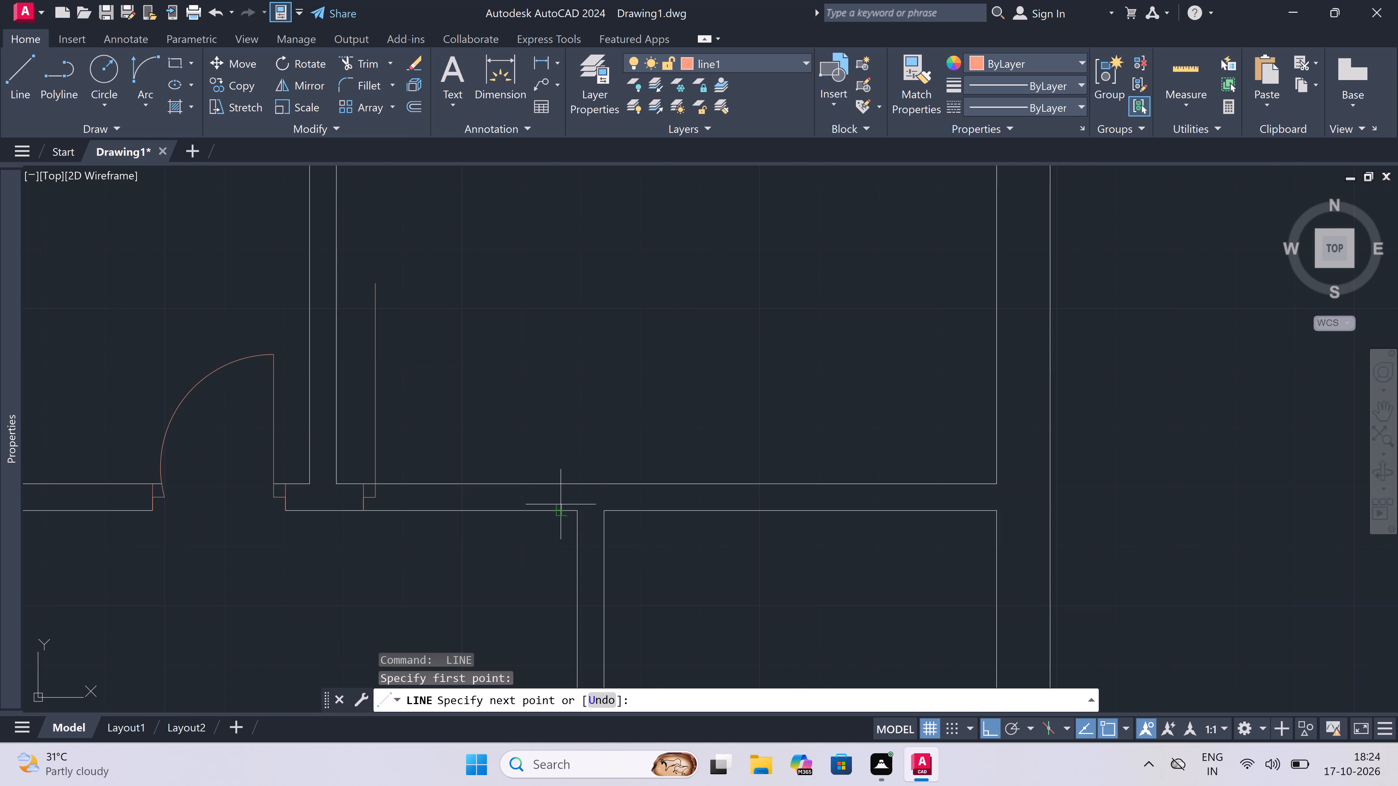
{"action": "left_click", "coordinate": [559, 489]}
{"action": "left_click", "coordinate": [560, 497]}
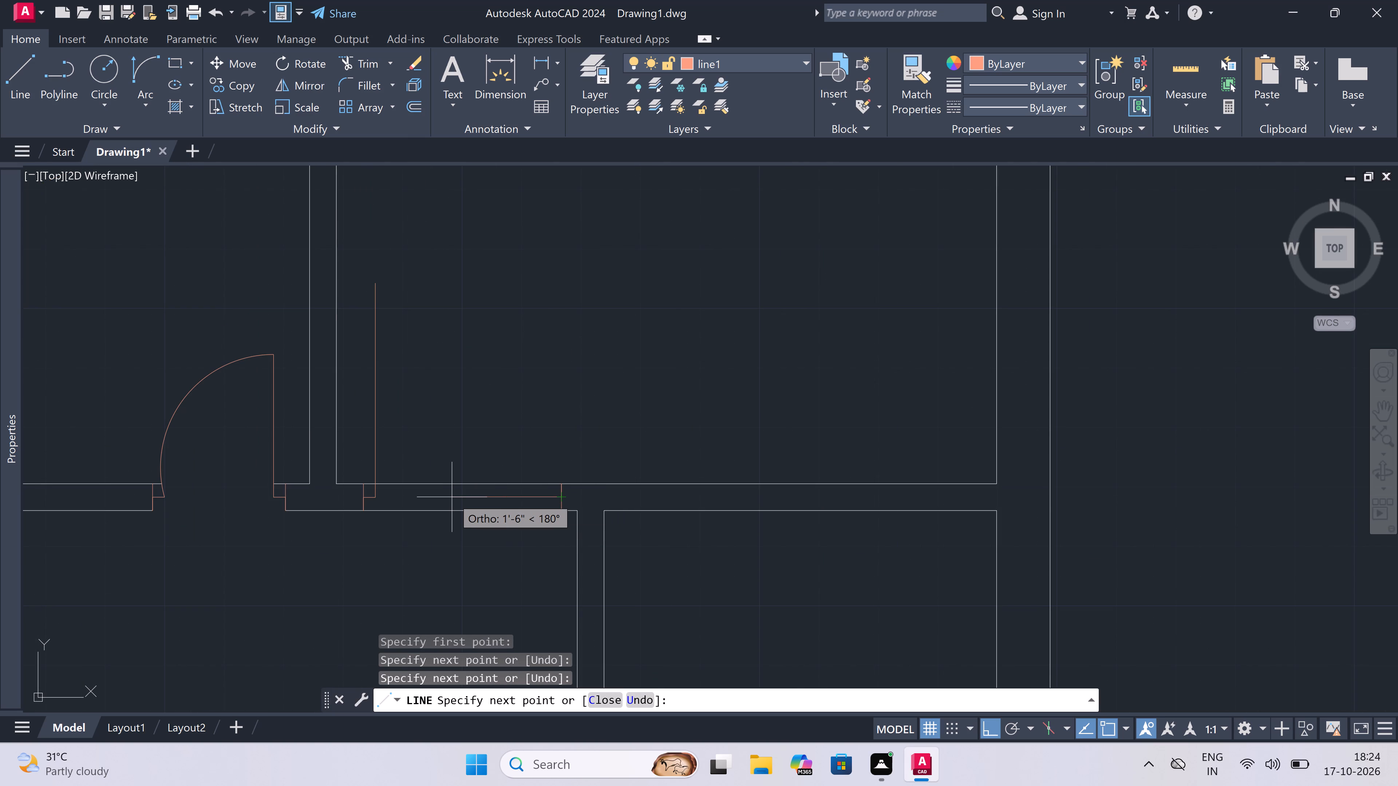
{"action": "type", "text": "2\""}
{"action": "key", "text": "space"}
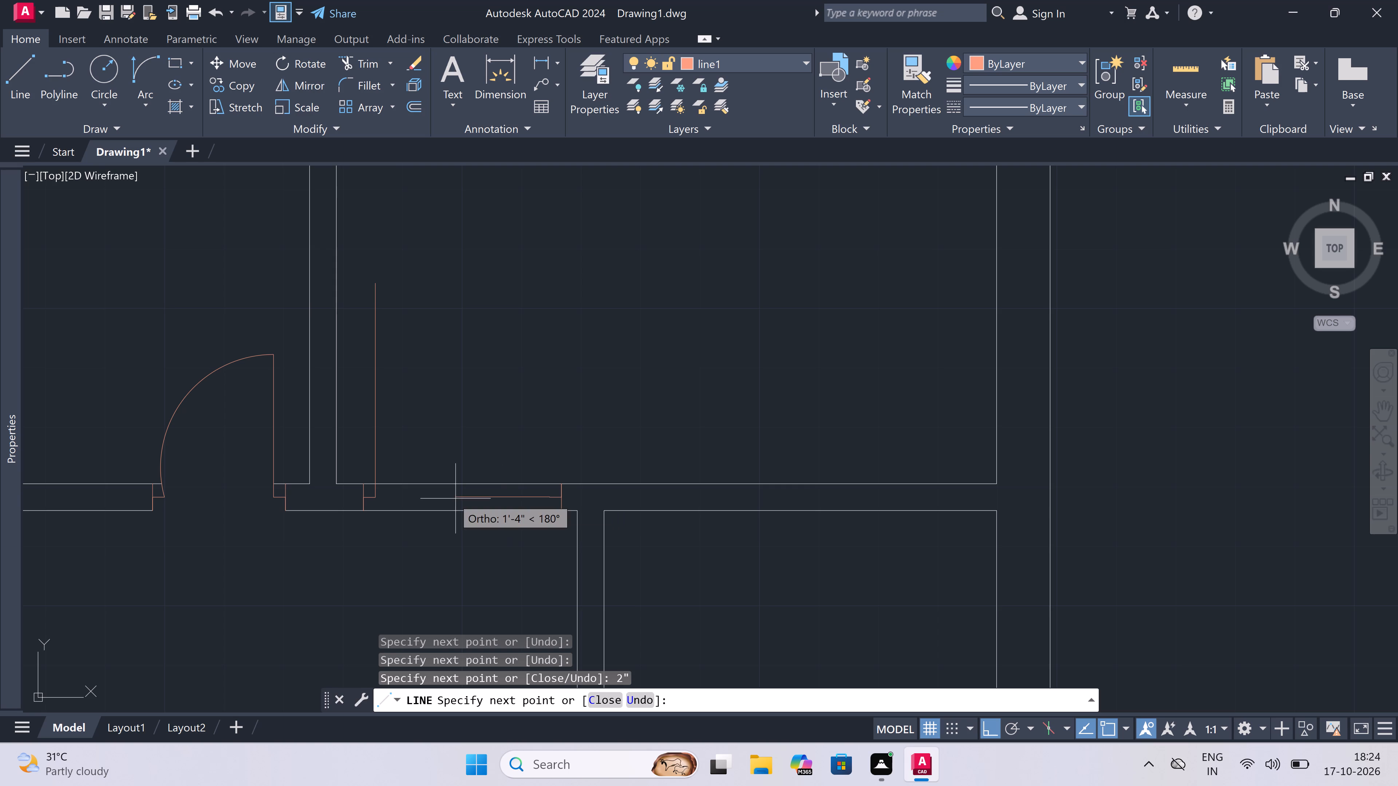
{"action": "key", "text": "Escape"}
Draw the door swing as a Start, End, Direction arc from the 3' leaf's top end to the opposite jamb's stub.
{"action": "left_click_drag", "start_coordinate": [143, 54], "coordinate": [145, 59]}
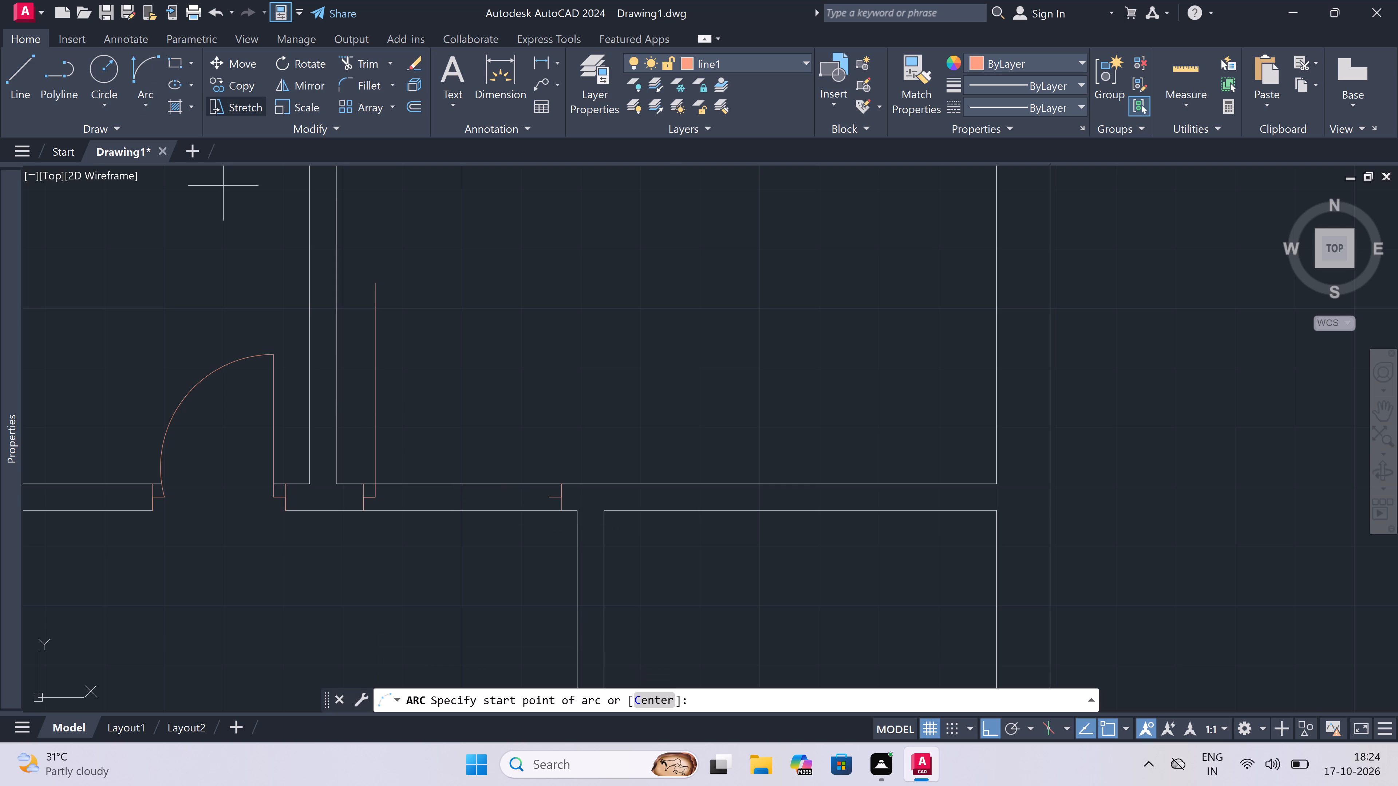
{"action": "left_click", "coordinate": [374, 283]}
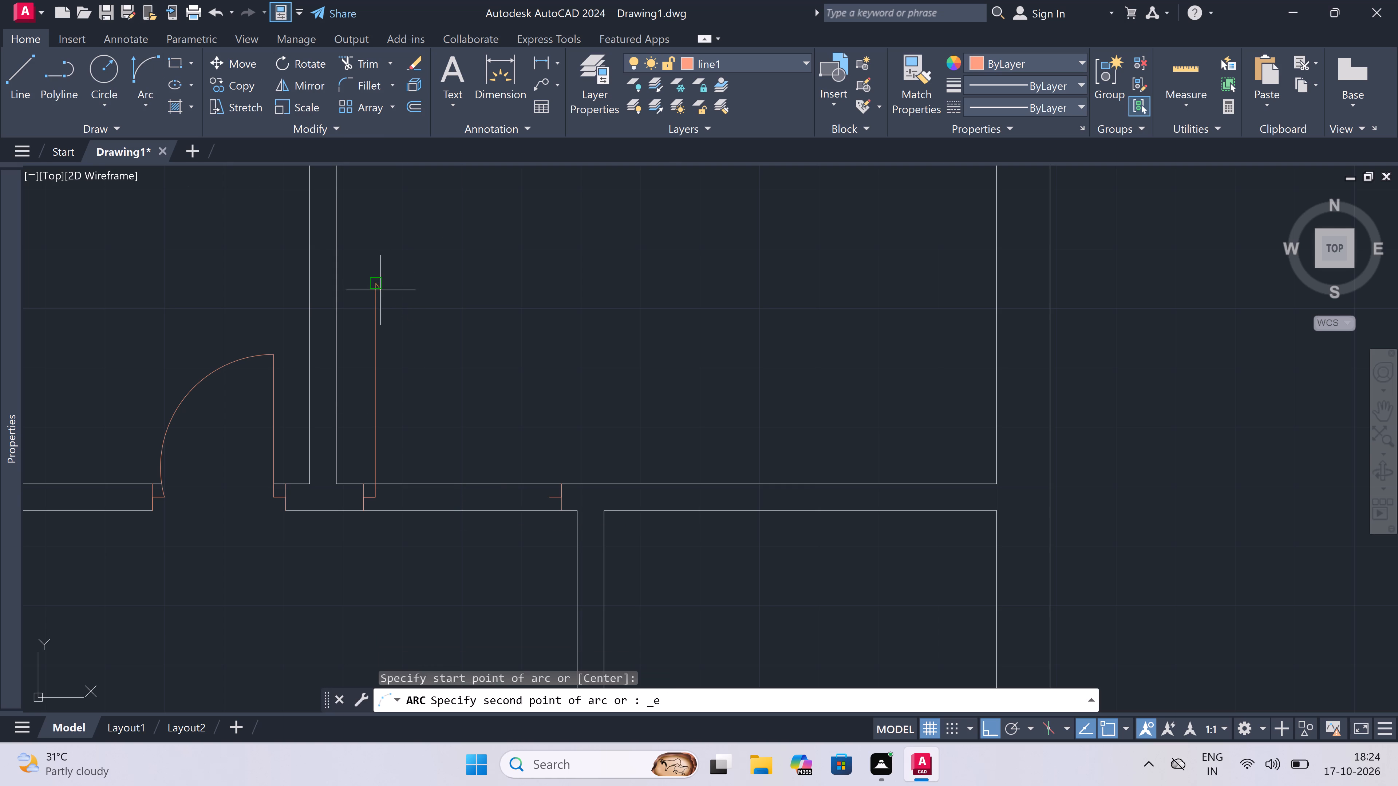
{"action": "left_click", "coordinate": [549, 495]}
{"action": "left_click", "coordinate": [579, 416]}
Trim both partition lines between the two jambs of the 3' door to open the doorway.
{"action": "key", "text": "t"}
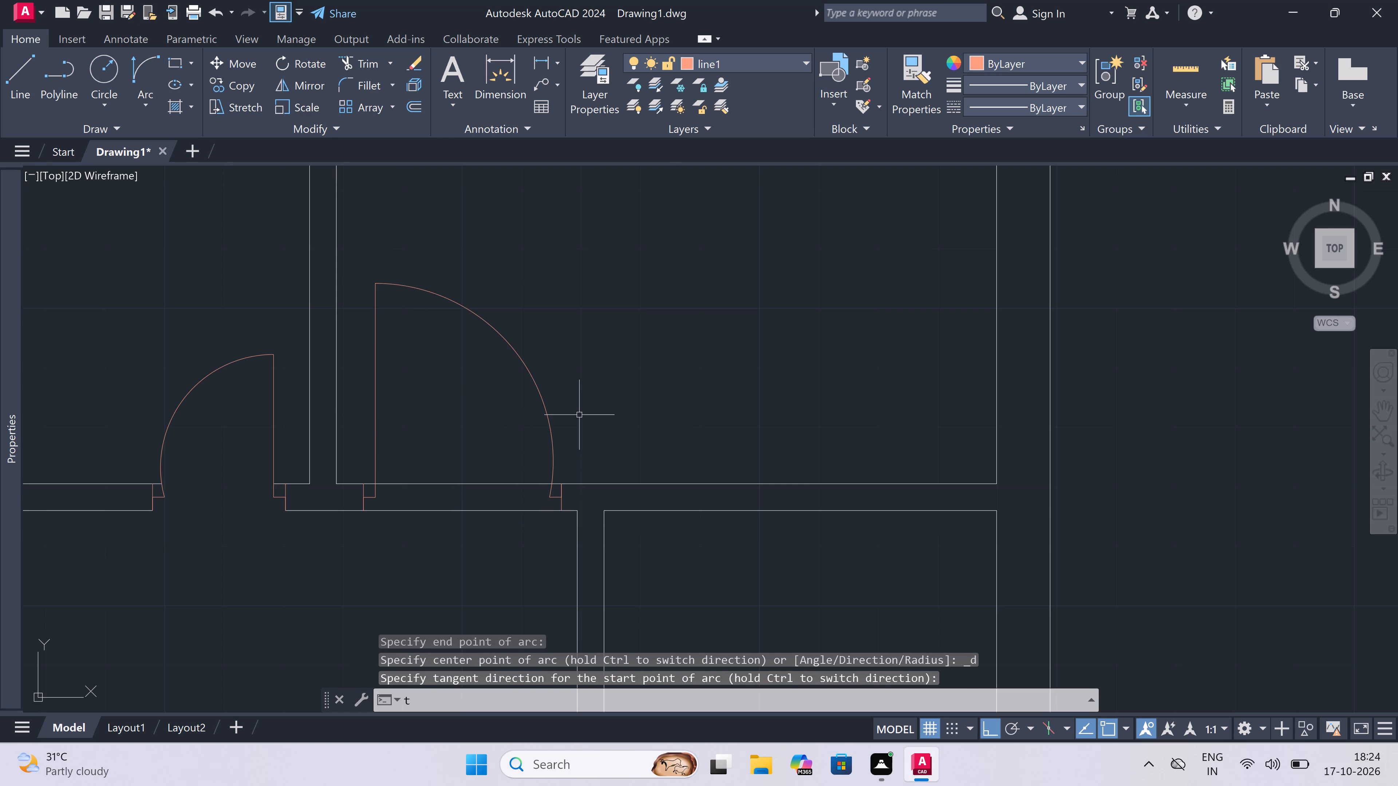
{"action": "key", "text": "r"}
{"action": "key", "text": "space"}
{"action": "left_click_drag", "start_coordinate": [486, 447], "coordinate": [486, 457]}
{"action": "left_click", "coordinate": [449, 552]}
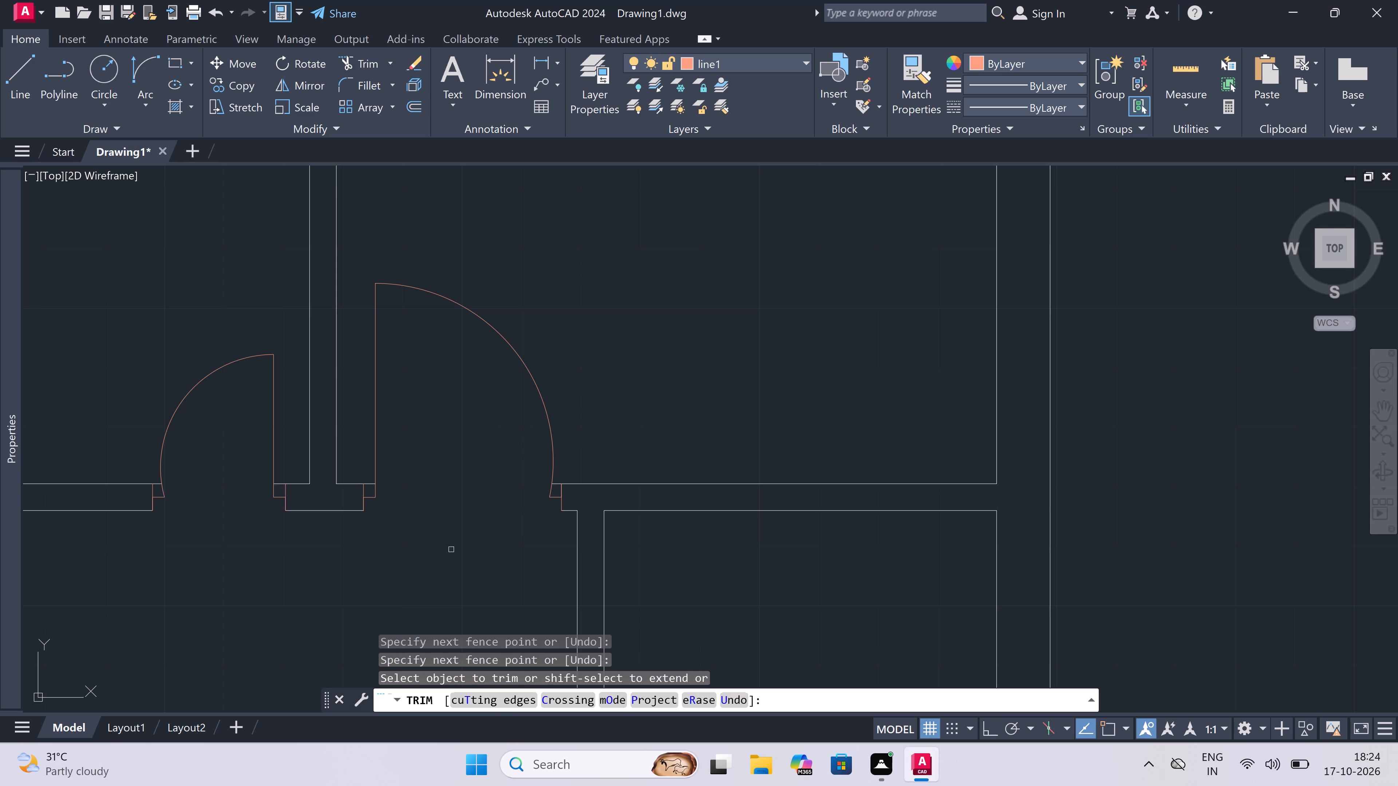
{"action": "key", "text": "Escape"}
Draw a jamb line across the partition above the small room, near its left corner, with a 2" stub and a 2' downward leaf.
{"action": "scroll", "coordinate": [440, 468], "scroll_direction": "down", "scroll_amount": 4}
{"action": "scroll", "coordinate": [474, 486], "scroll_direction": "up", "scroll_amount": 2}
{"action": "type", "text": "l"}
{"action": "key", "text": "space"}
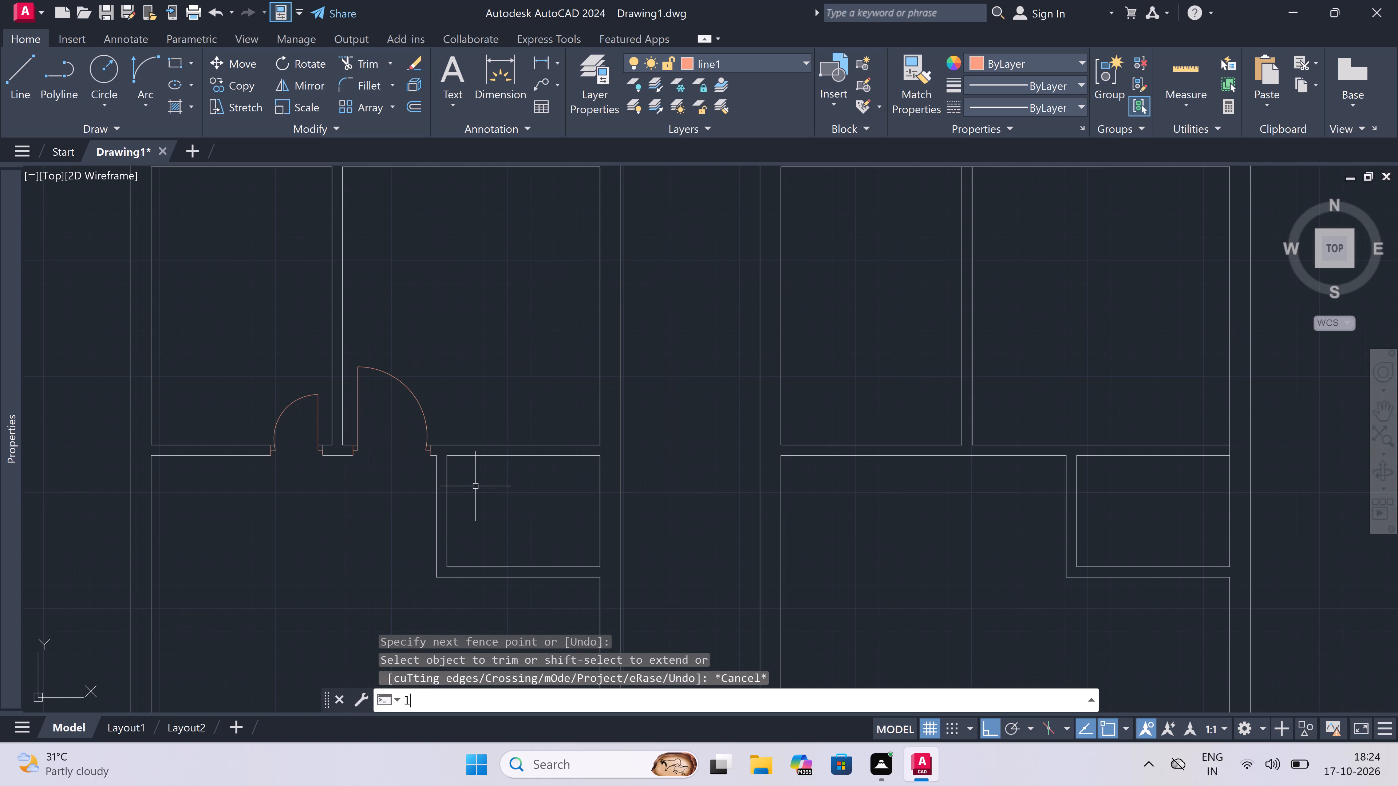
{"action": "scroll", "coordinate": [469, 441], "scroll_direction": "up", "scroll_amount": 2}
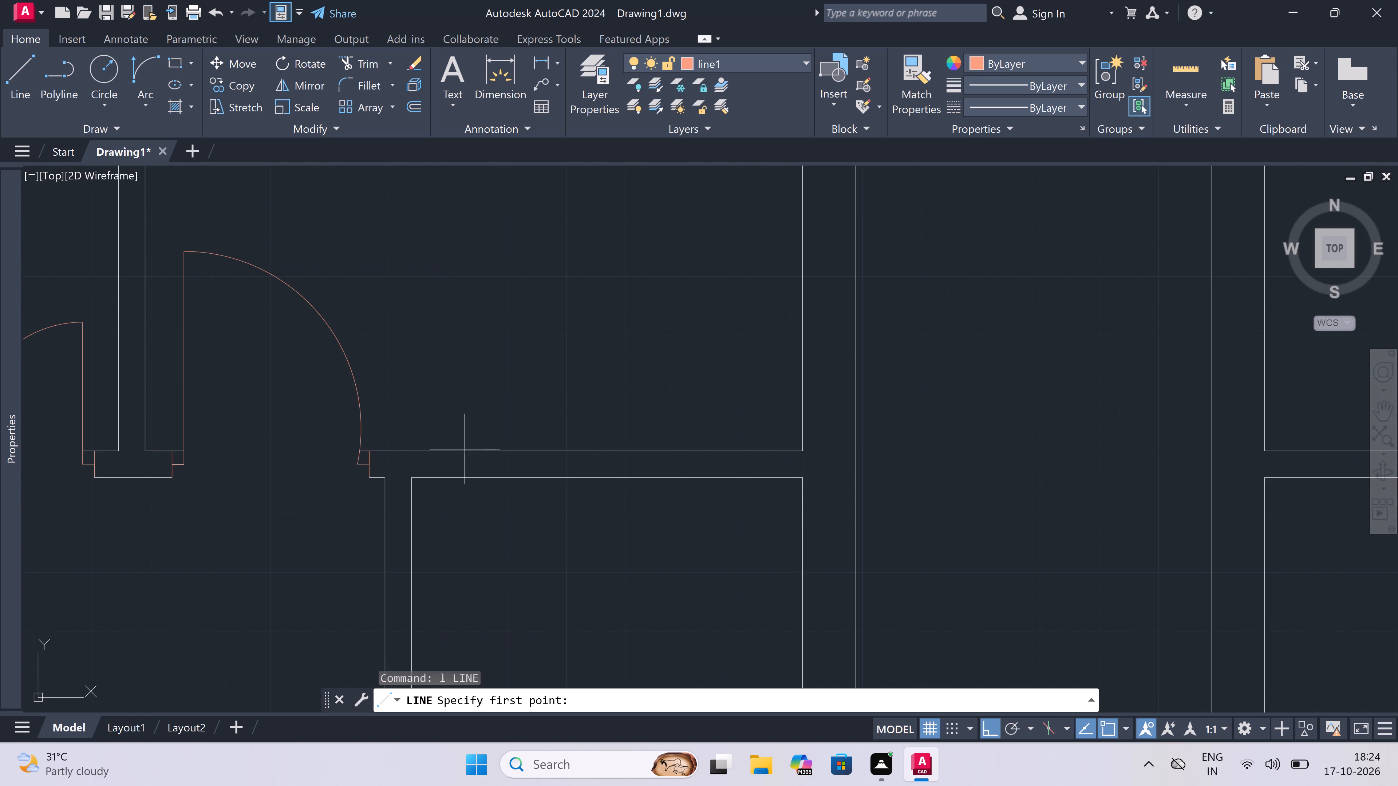
{"action": "left_click", "coordinate": [437, 471]}
{"action": "left_click", "coordinate": [434, 456]}
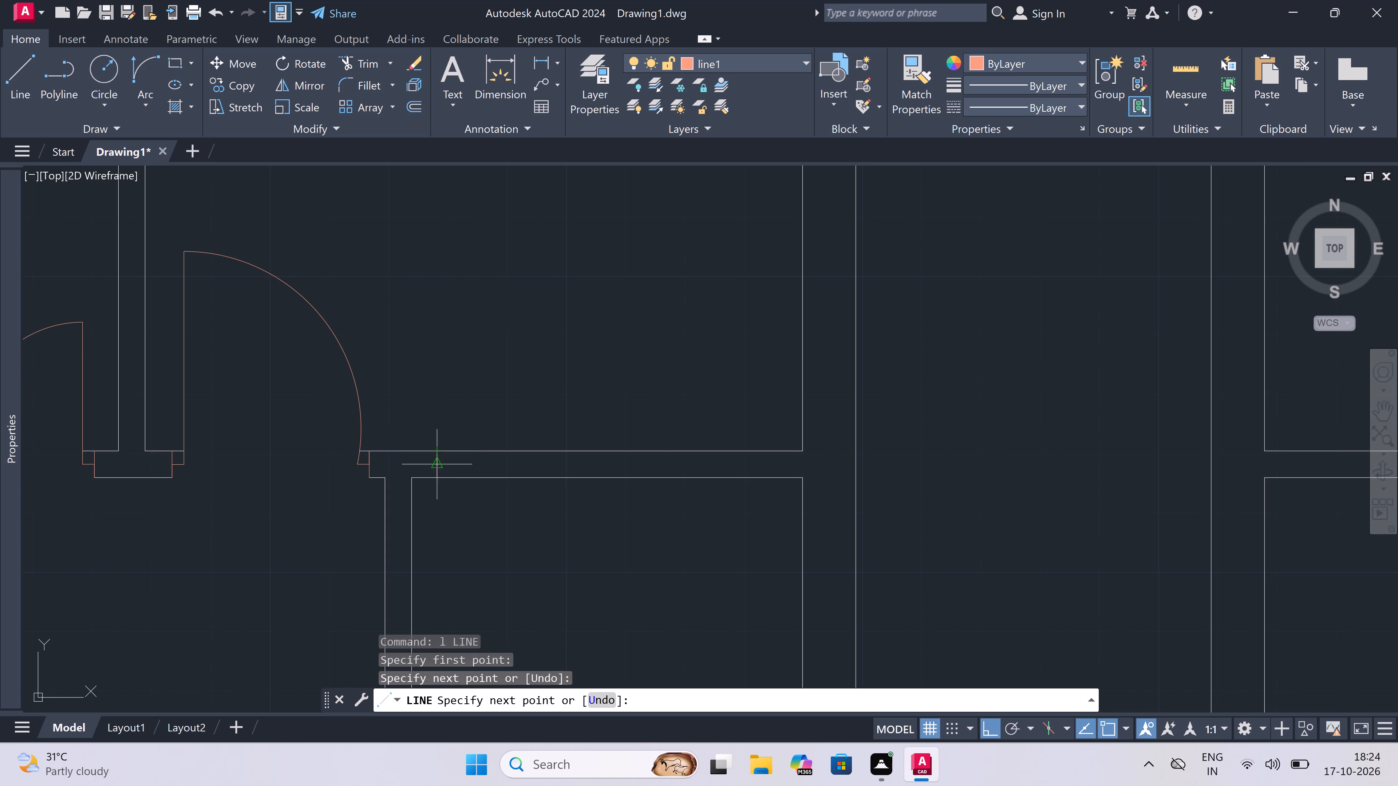
{"action": "left_click", "coordinate": [437, 467]}
{"action": "scroll", "coordinate": [504, 469], "scroll_direction": "up", "scroll_amount": 1}
{"action": "type", "text": "2\""}
{"action": "key", "text": "space"}
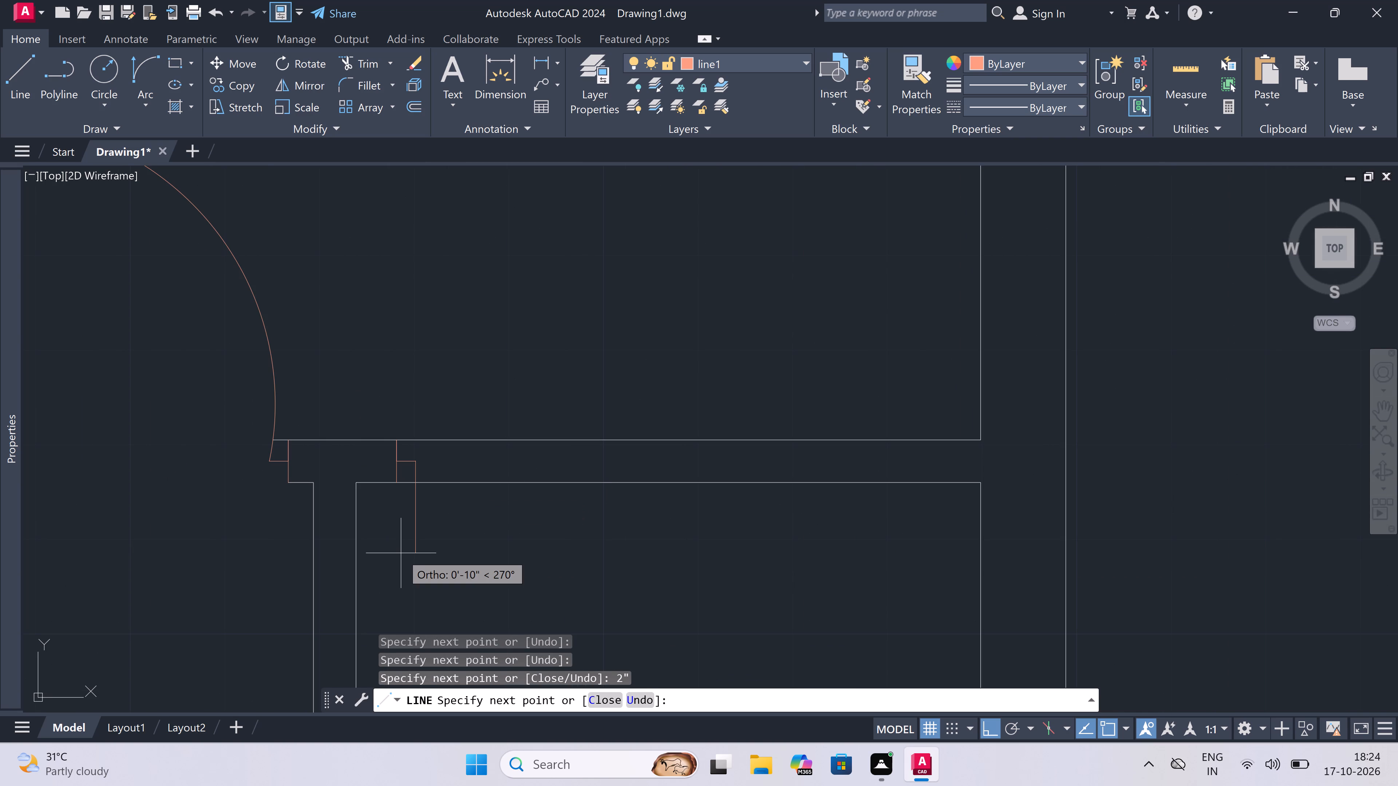
{"action": "type", "text": "2'"}
{"action": "key", "text": "space"}
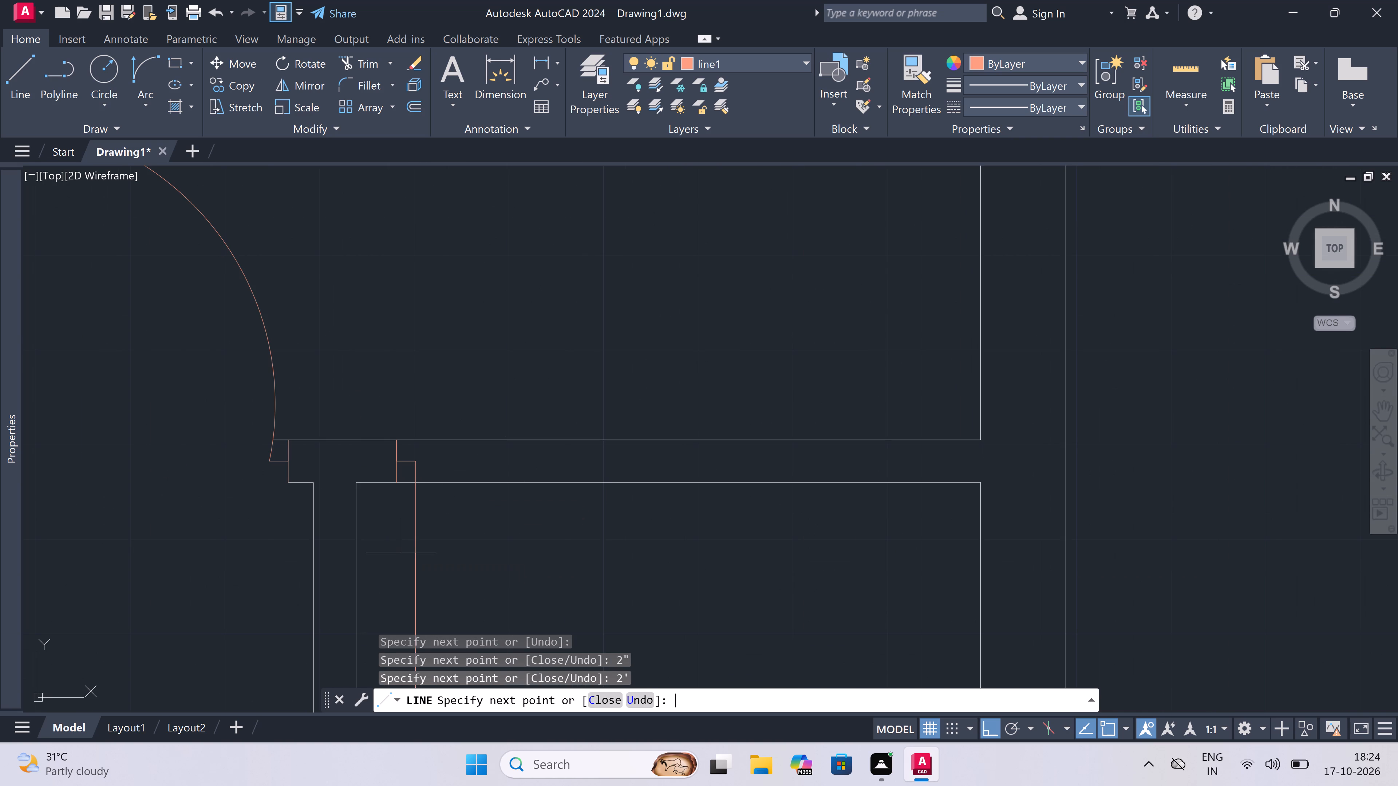
{"action": "key", "text": "Escape"}
Draw the opposite jamb line across the small room's upper partition, with a 2" stub from its midpoint towards the leaf.
{"action": "key", "text": "space"}
{"action": "scroll", "coordinate": [521, 446], "scroll_direction": "down", "scroll_amount": 2}
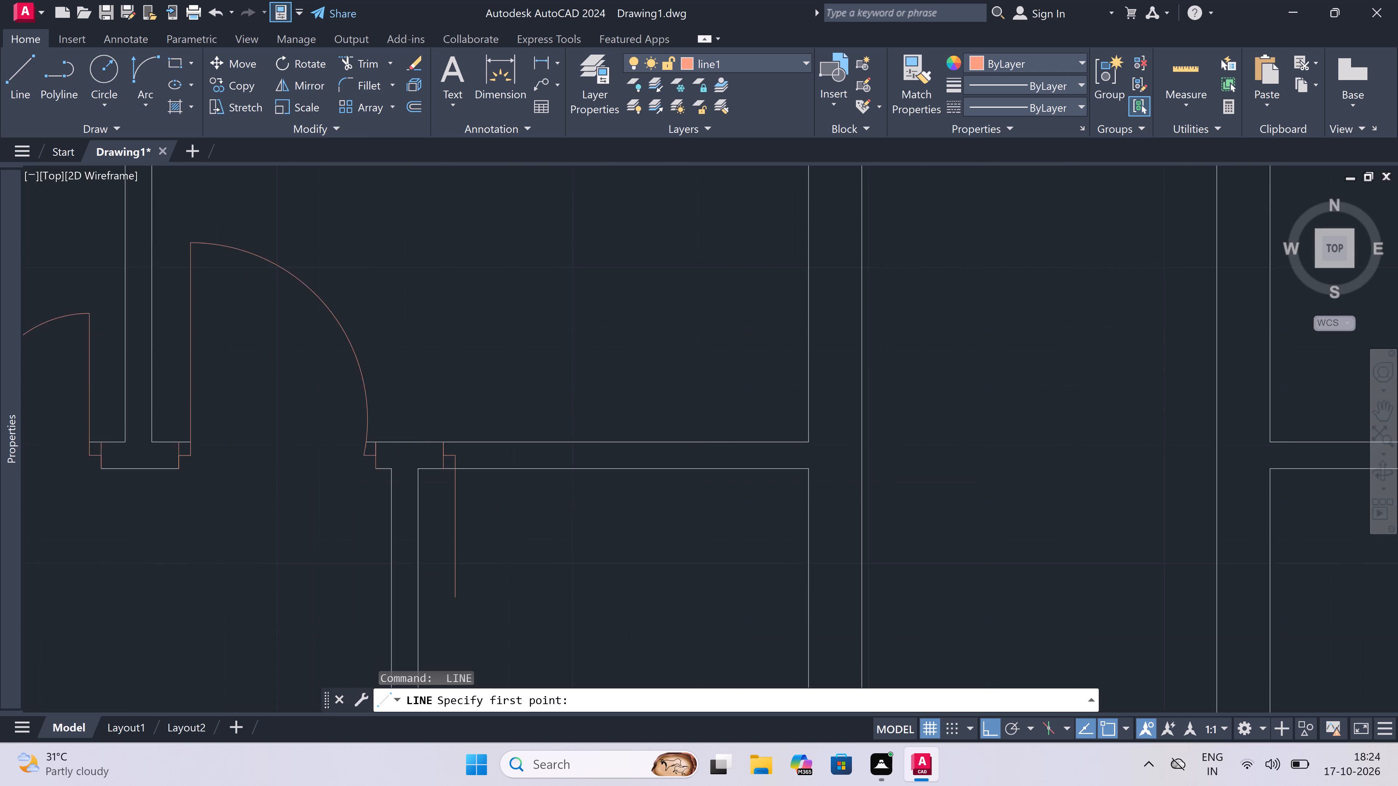
{"action": "scroll", "coordinate": [531, 469], "scroll_direction": "up", "scroll_amount": 2}
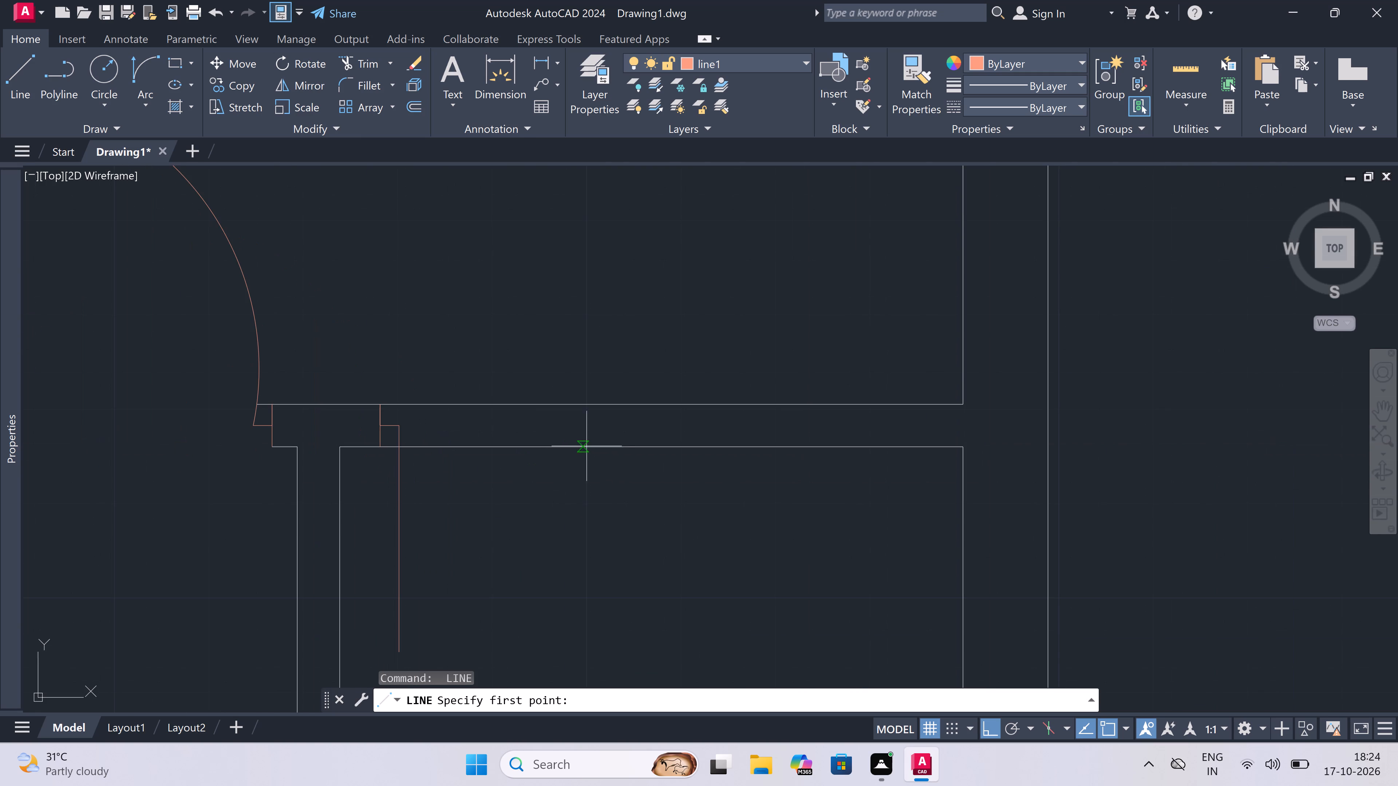
{"action": "left_click", "coordinate": [605, 447]}
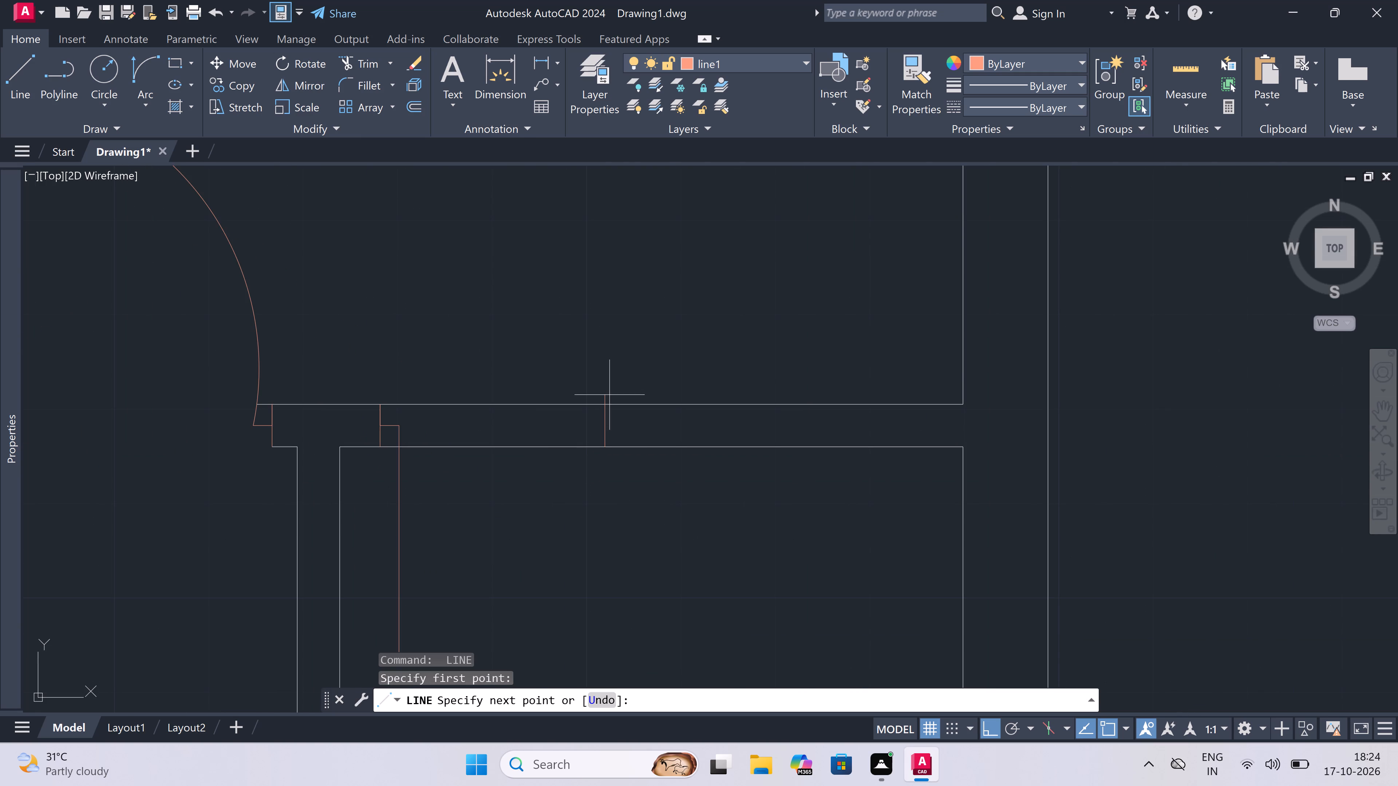
{"action": "scroll", "coordinate": [605, 404], "scroll_direction": "up", "scroll_amount": 1}
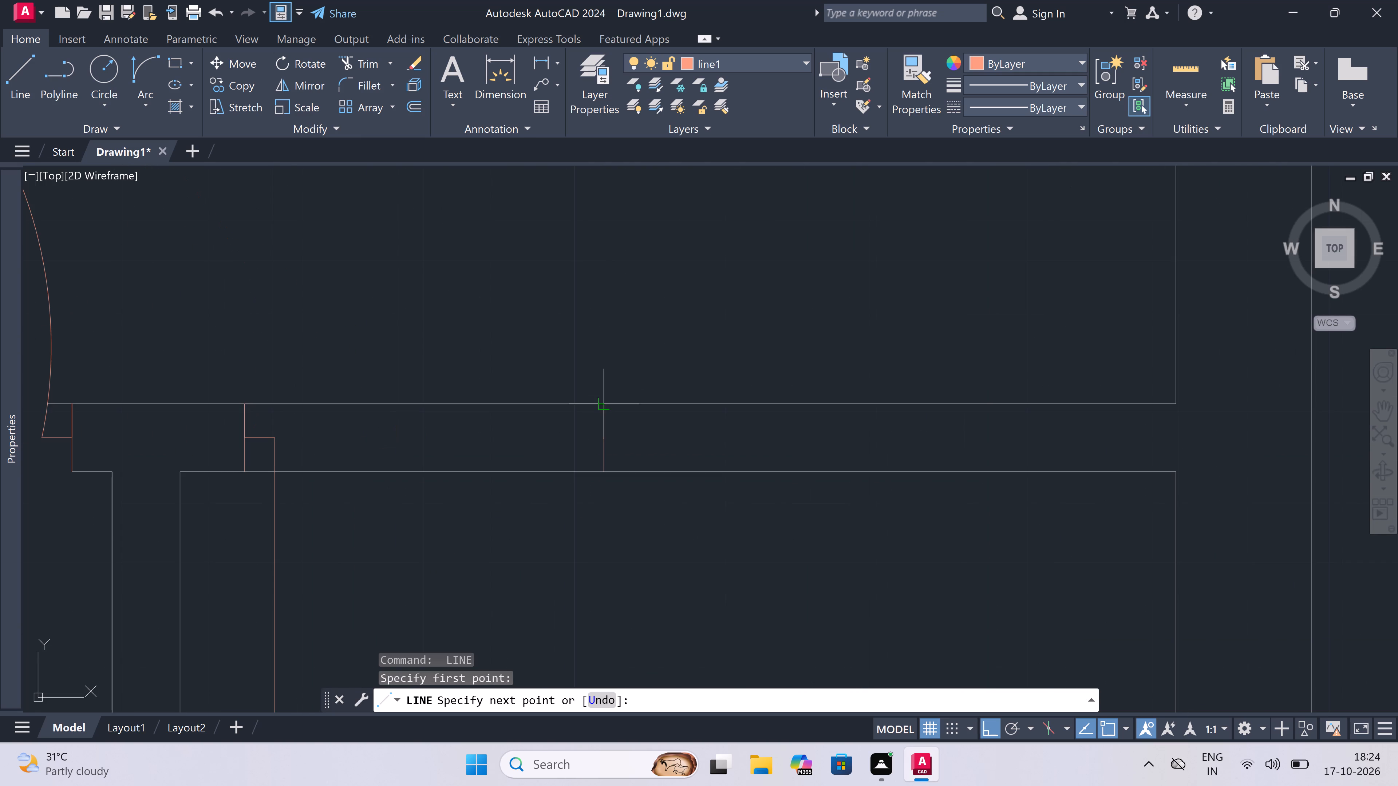
{"action": "left_click", "coordinate": [602, 406]}
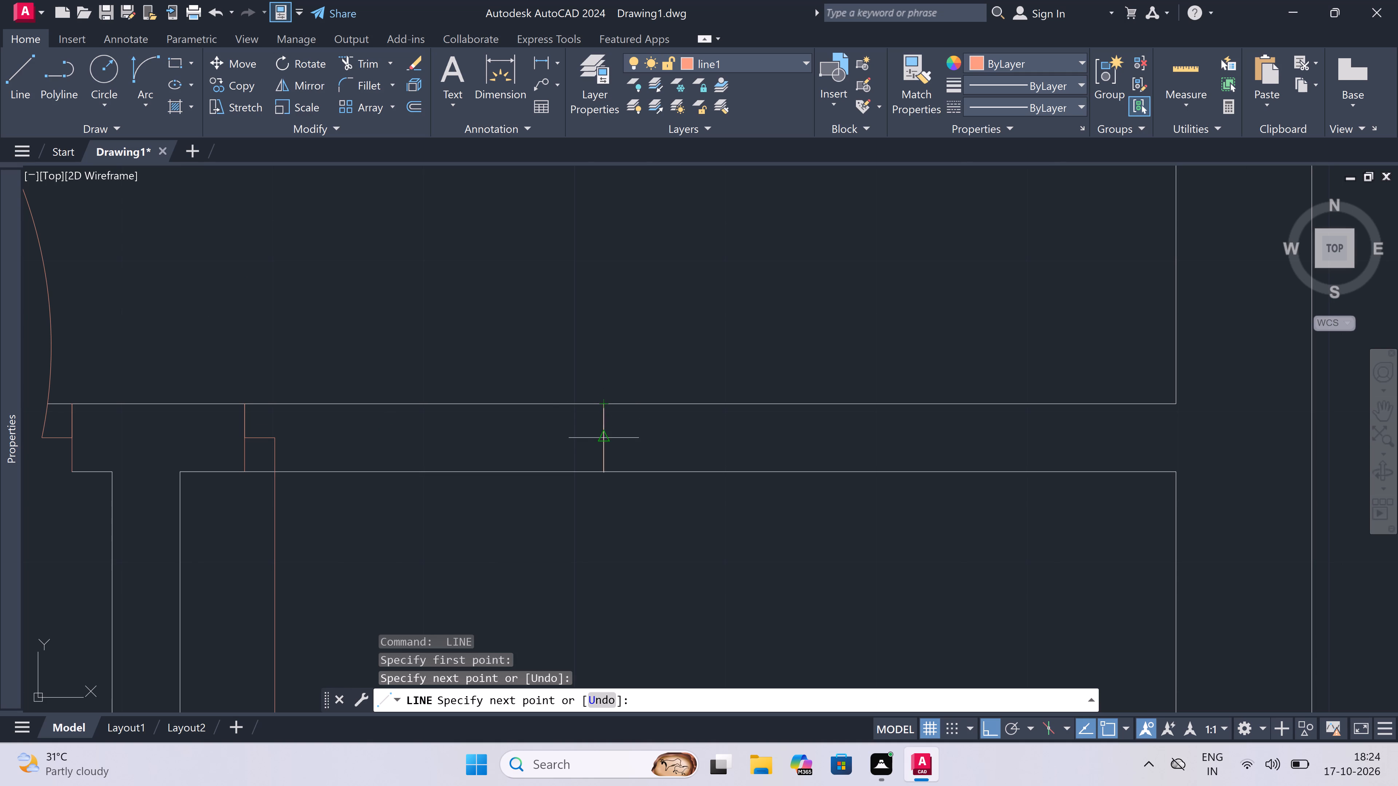
{"action": "left_click_drag", "start_coordinate": [603, 440], "coordinate": [596, 441]}
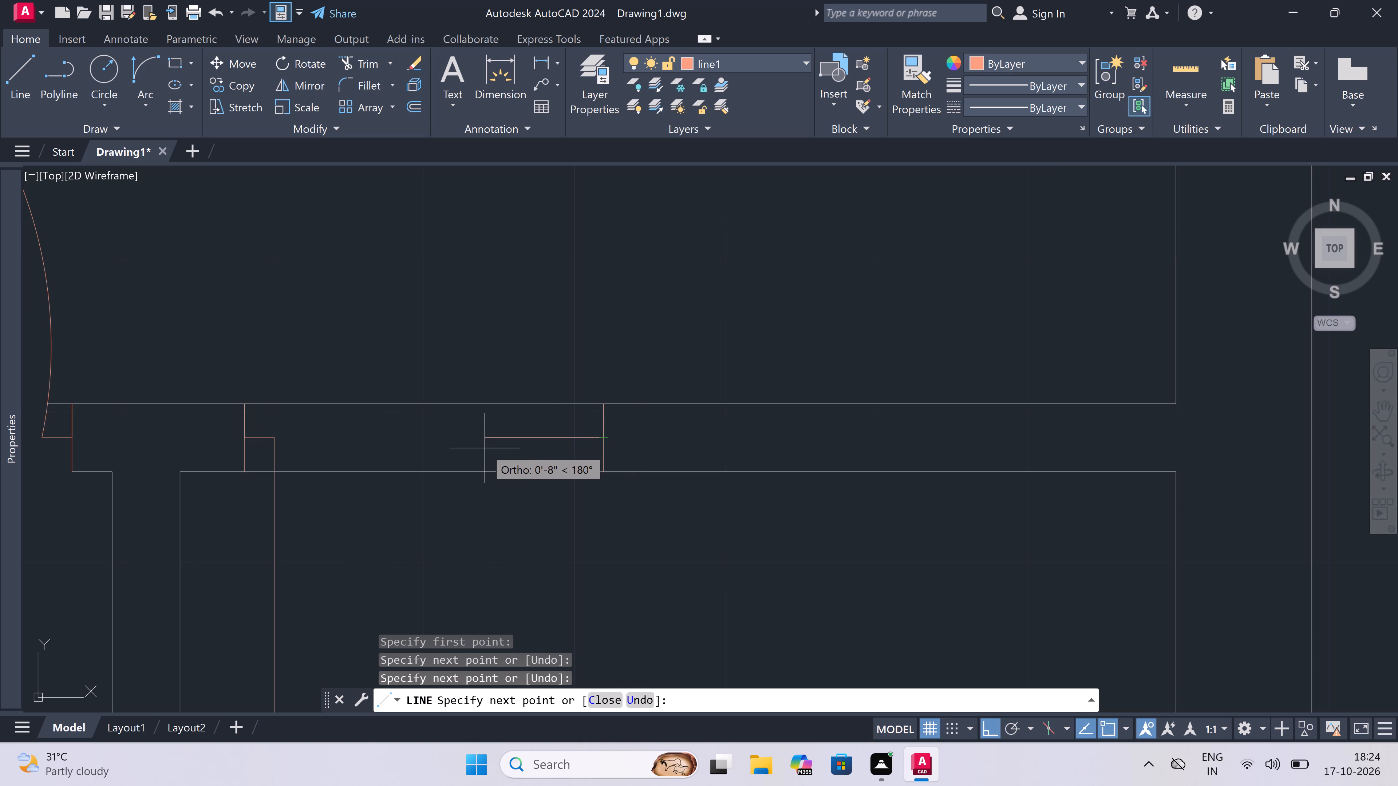
{"action": "type", "text": "2\""}
{"action": "key", "text": "space"}
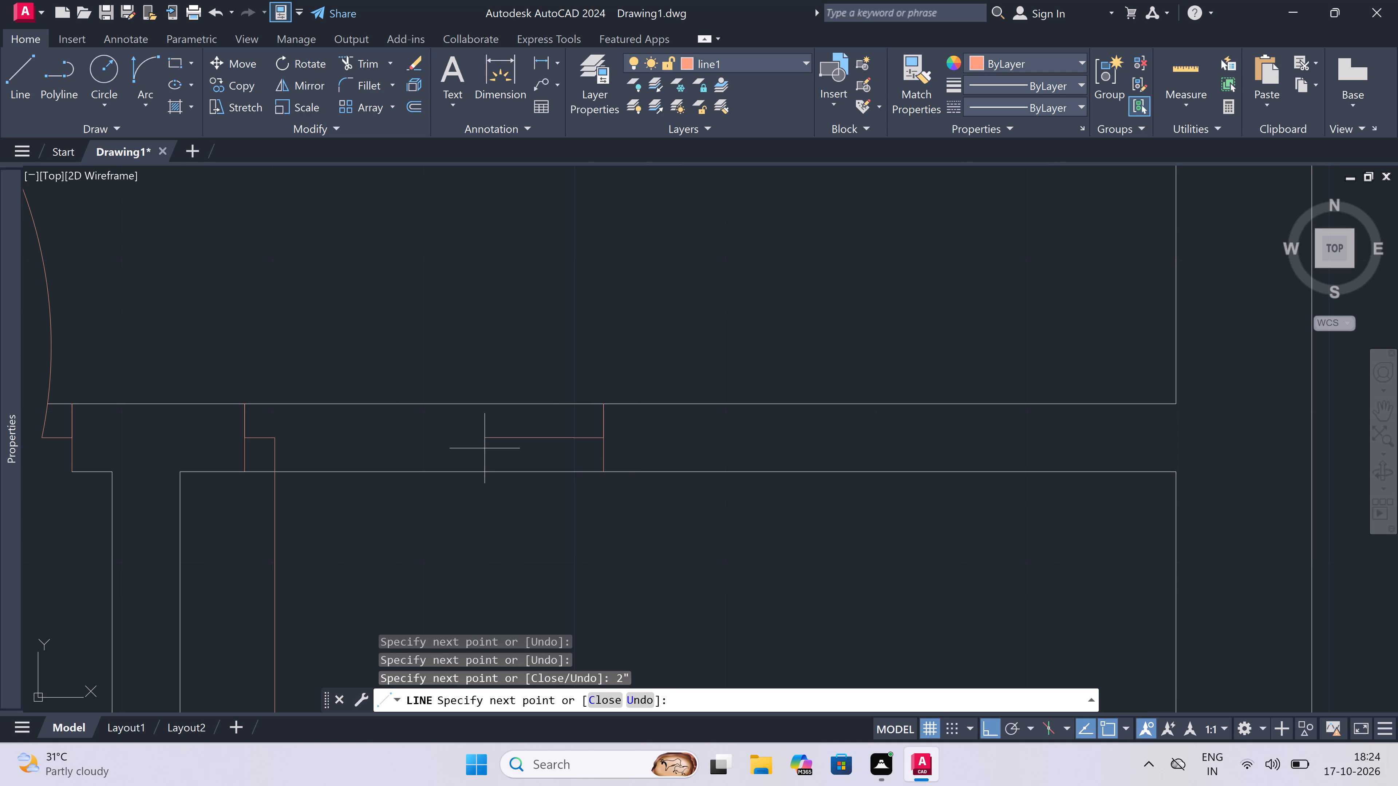
{"action": "key", "text": "Escape"}
Draw the small room's door swing as a Start, End, Direction arc from the leaf's bottom end to the opposite jamb's stub.
{"action": "scroll", "coordinate": [491, 385], "scroll_direction": "down", "scroll_amount": 4}
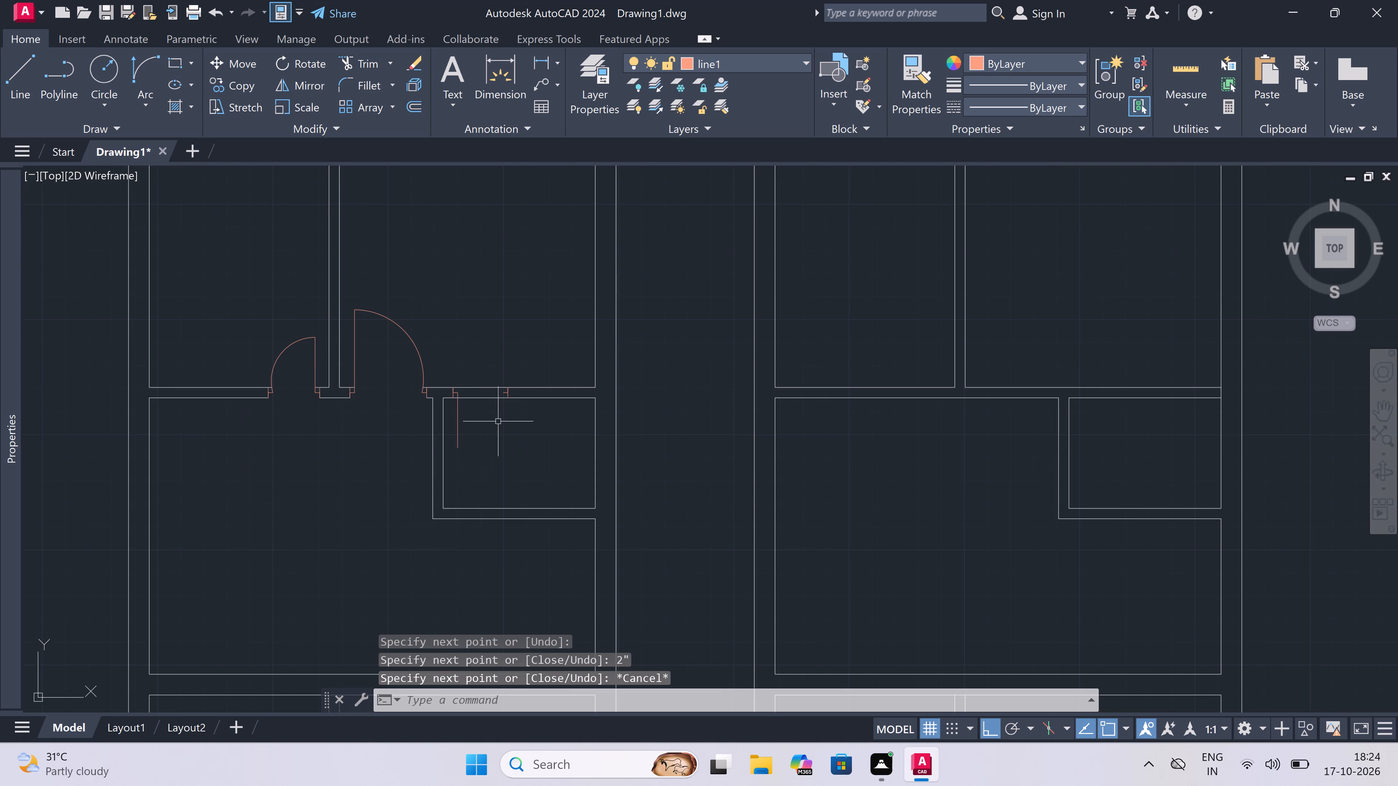
{"action": "scroll", "coordinate": [498, 421], "scroll_direction": "up", "scroll_amount": 3}
{"action": "left_click", "coordinate": [141, 68]}
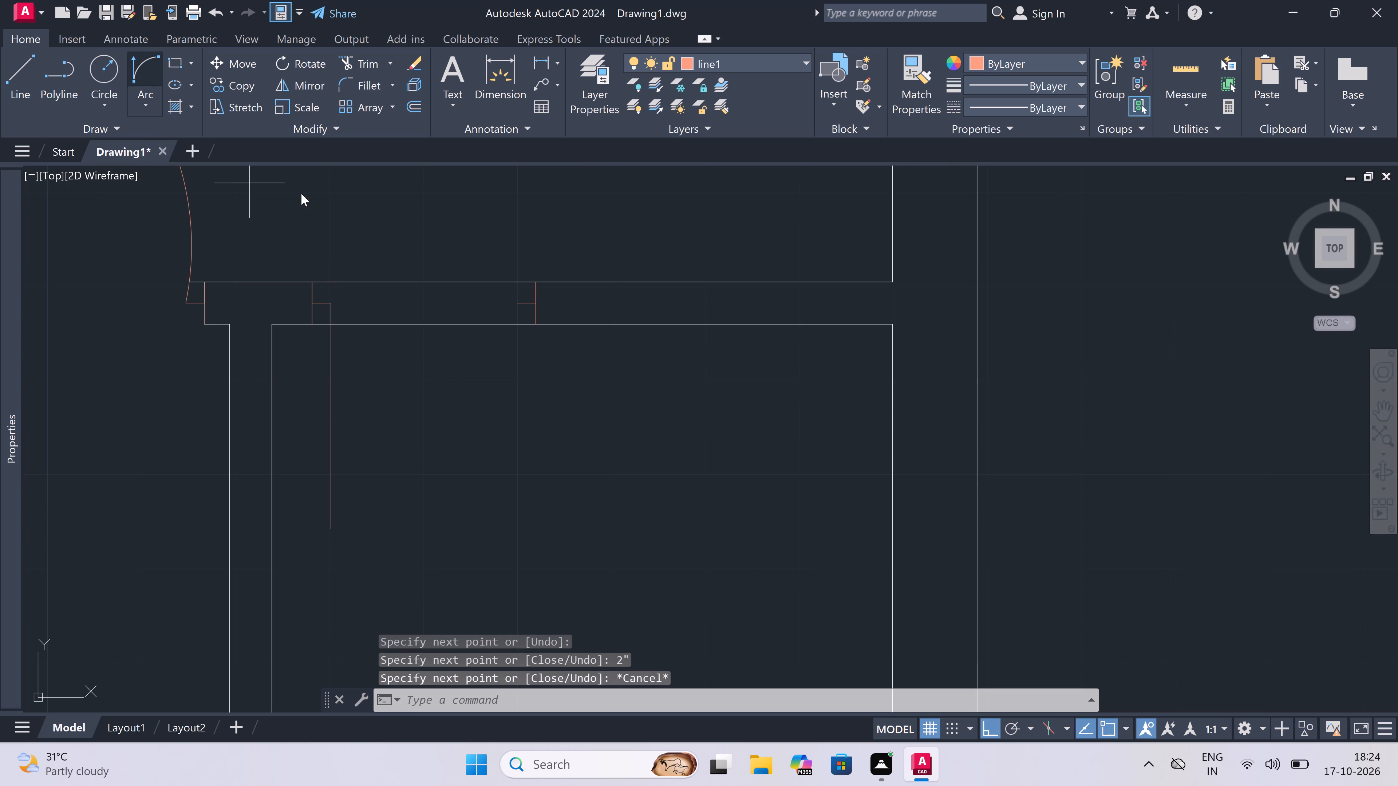
{"action": "left_click_drag", "start_coordinate": [338, 529], "coordinate": [343, 517]}
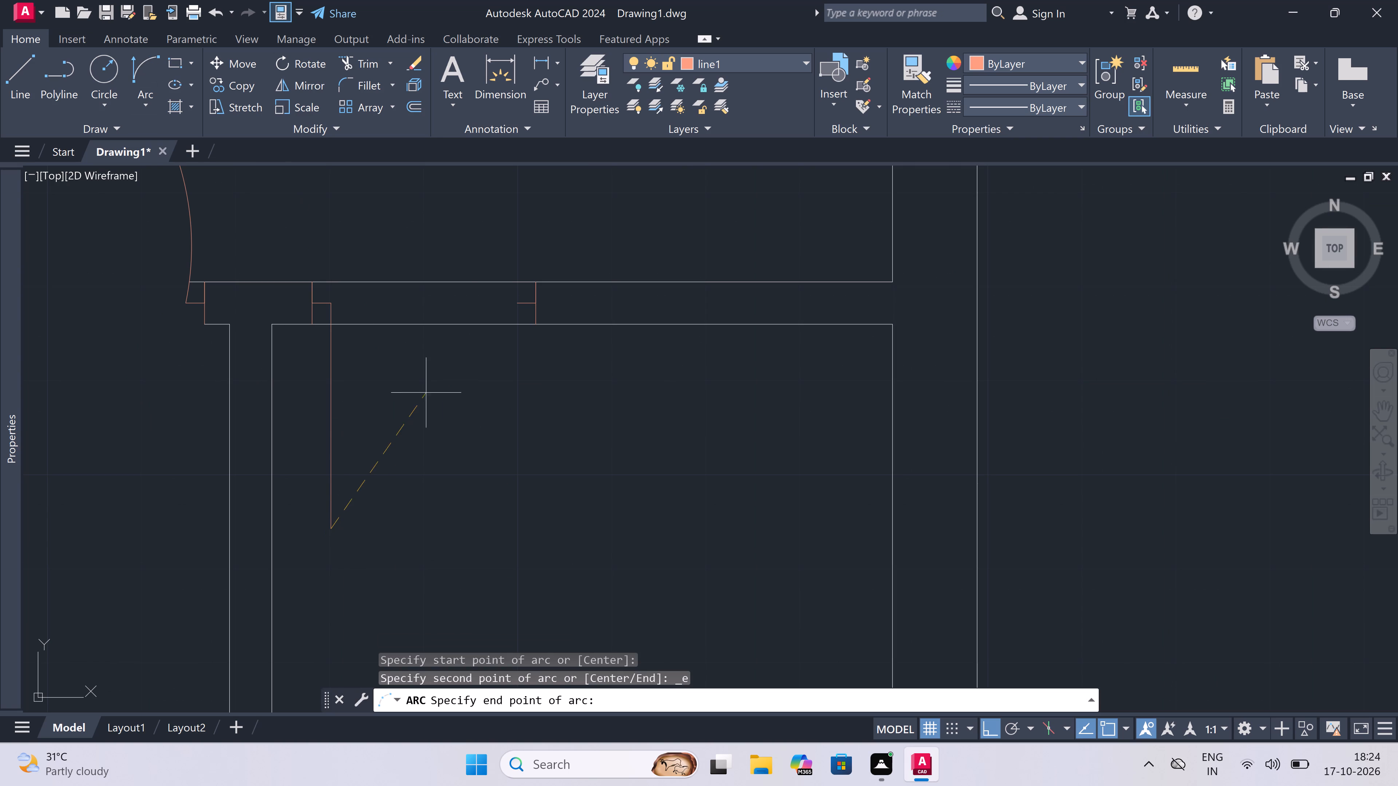
{"action": "left_click", "coordinate": [518, 302]}
{"action": "left_click", "coordinate": [565, 397]}
Trim both partition lines between the small room door's jambs to open the doorway.
{"action": "key", "text": "t"}
{"action": "key", "text": "r"}
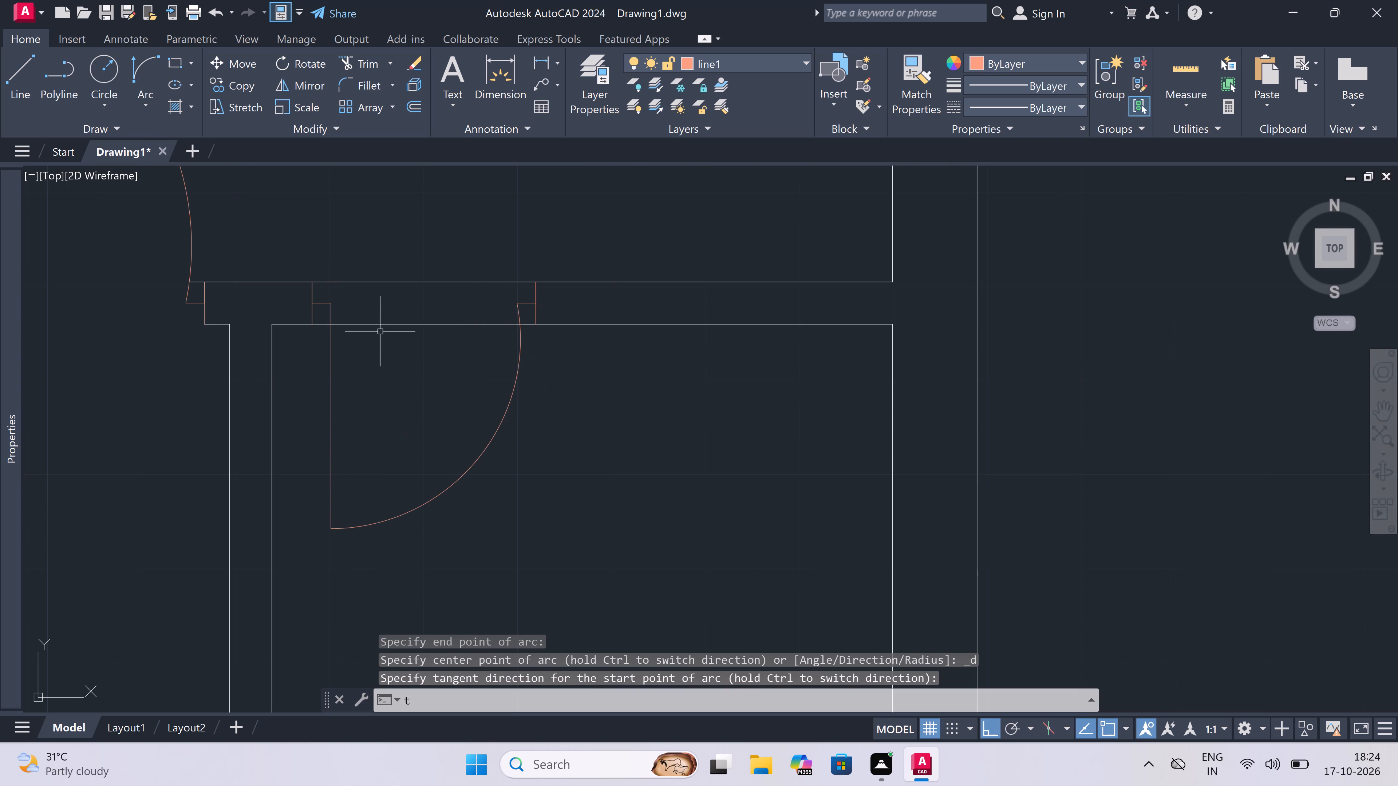
{"action": "key", "text": "space"}
{"action": "left_click_drag", "start_coordinate": [410, 270], "coordinate": [412, 275]}
{"action": "left_click", "coordinate": [419, 410]}
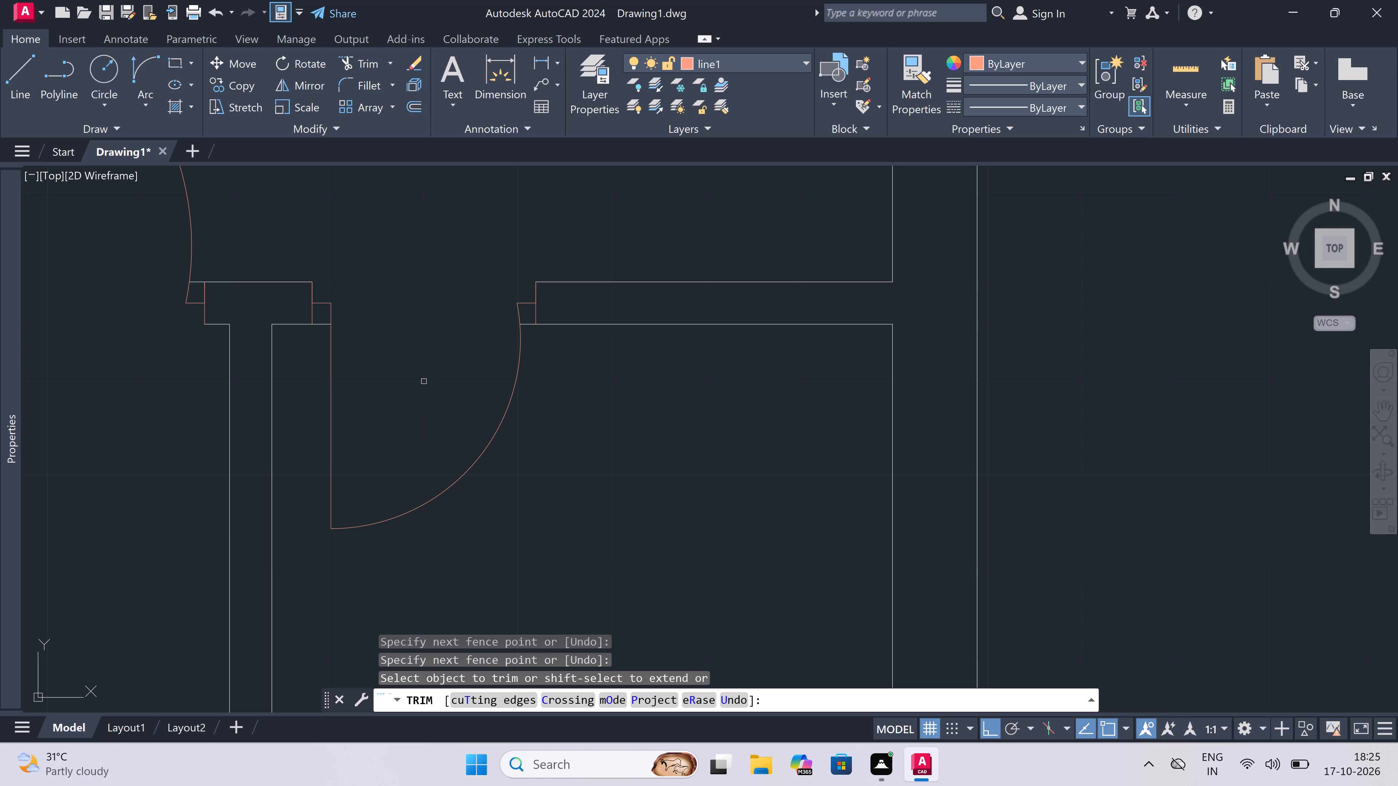
{"action": "key", "text": "Escape"}
In the right block, draw a jamb line below the upper-right room beside the vertical partition, with a 2" stub and a 3' upright leaf.
{"action": "scroll", "coordinate": [503, 393], "scroll_direction": "down", "scroll_amount": 4}
{"action": "scroll", "coordinate": [482, 422], "scroll_direction": "down", "scroll_amount": 2}
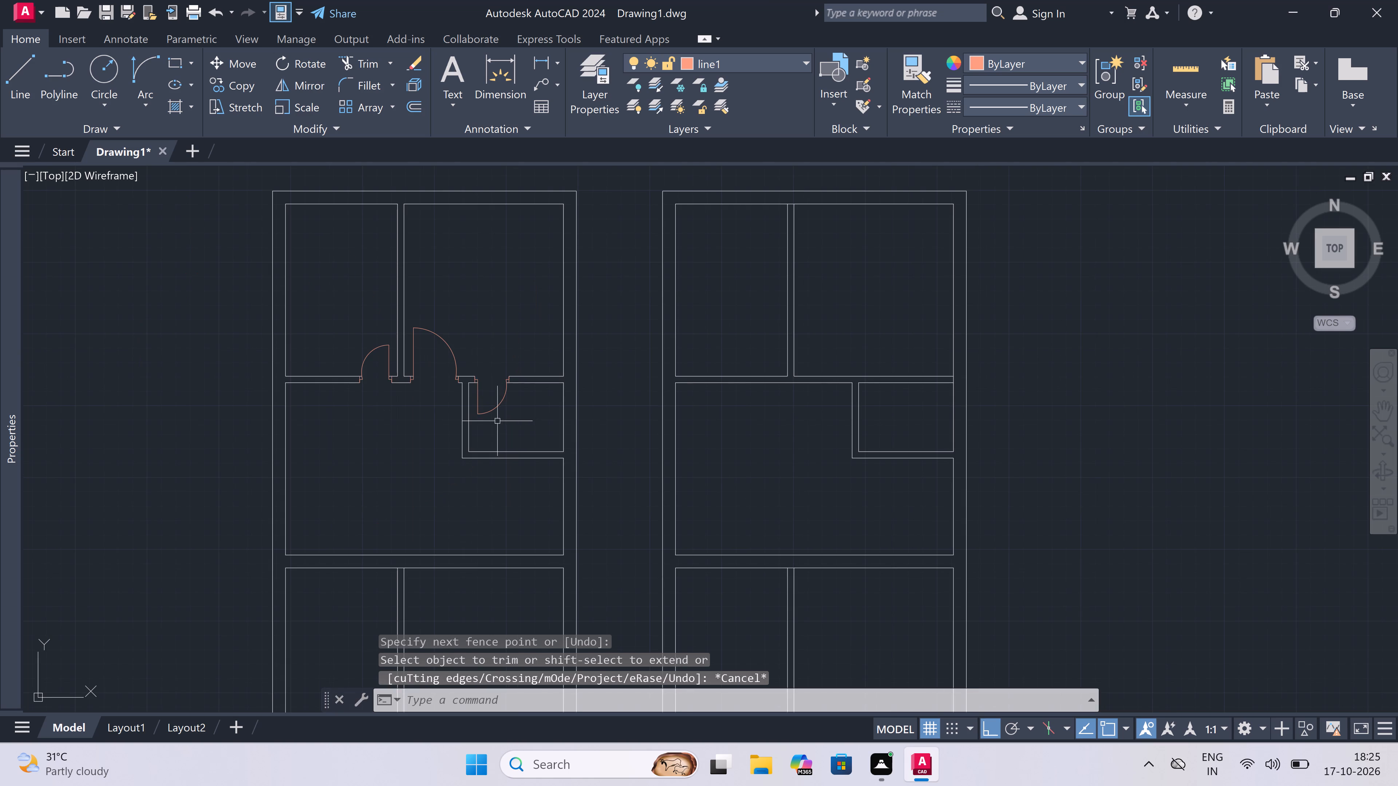
{"action": "scroll", "coordinate": [483, 422], "scroll_direction": "down", "scroll_amount": 2}
{"action": "scroll", "coordinate": [521, 401], "scroll_direction": "up", "scroll_amount": 4}
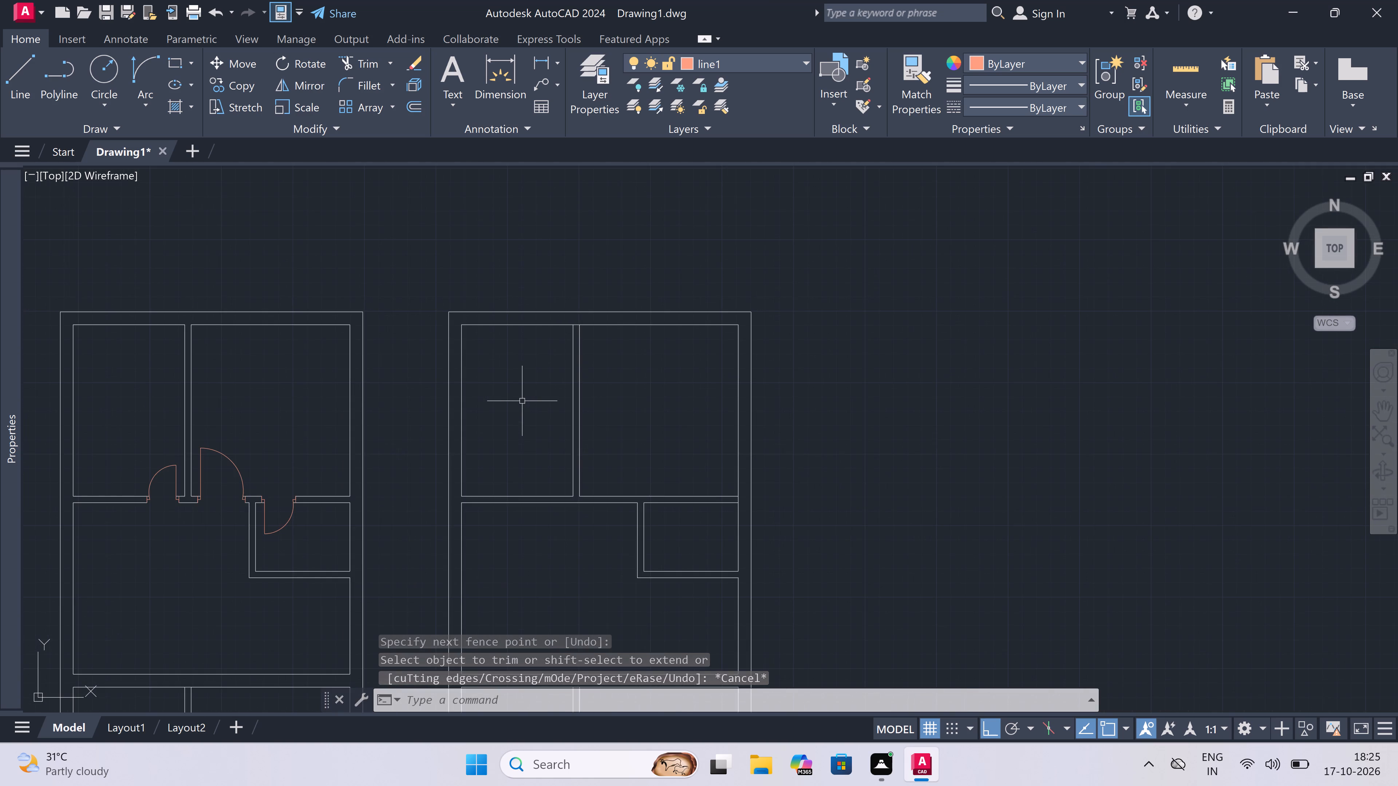
{"action": "scroll", "coordinate": [524, 402], "scroll_direction": "down", "scroll_amount": 1}
{"action": "scroll", "coordinate": [566, 448], "scroll_direction": "up", "scroll_amount": 3}
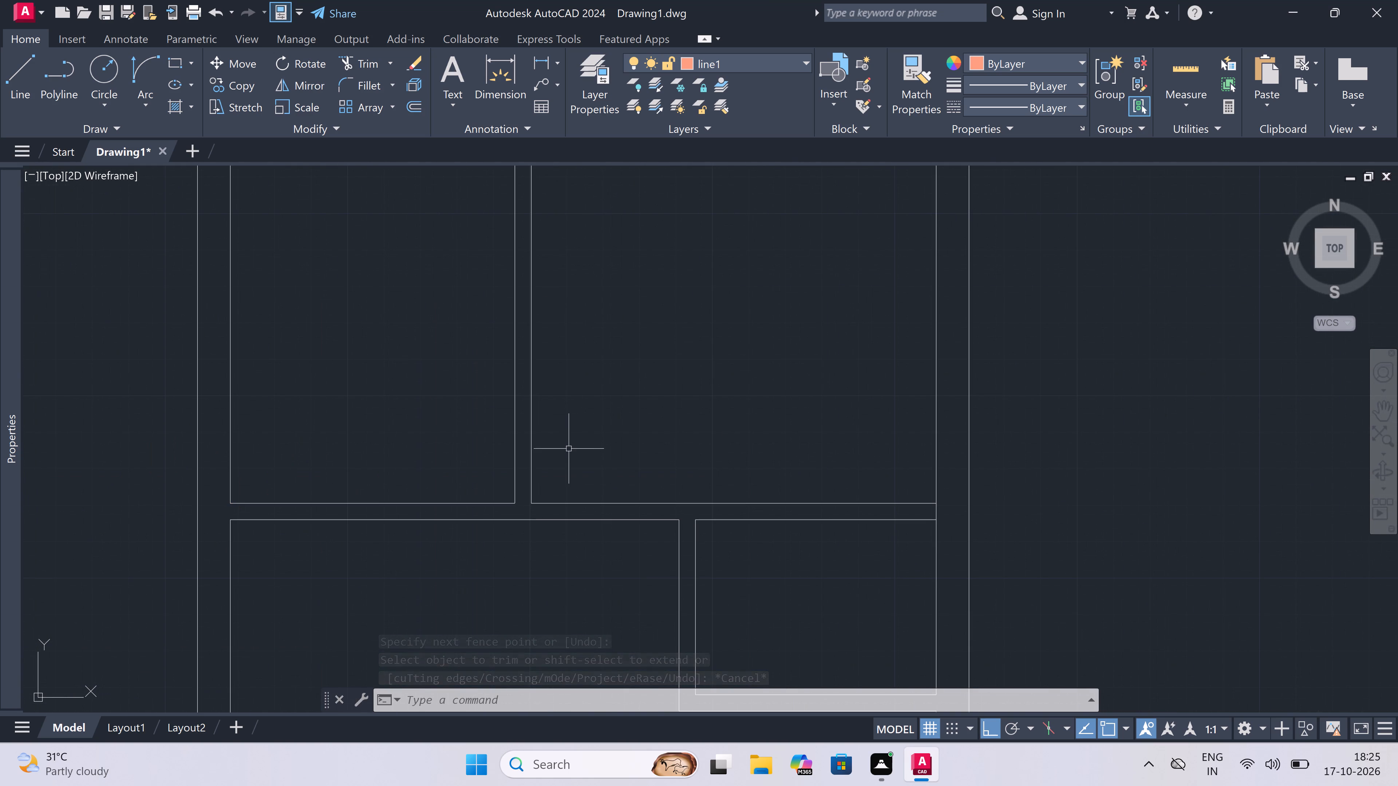
{"action": "key", "text": "l"}
{"action": "key", "text": "space"}
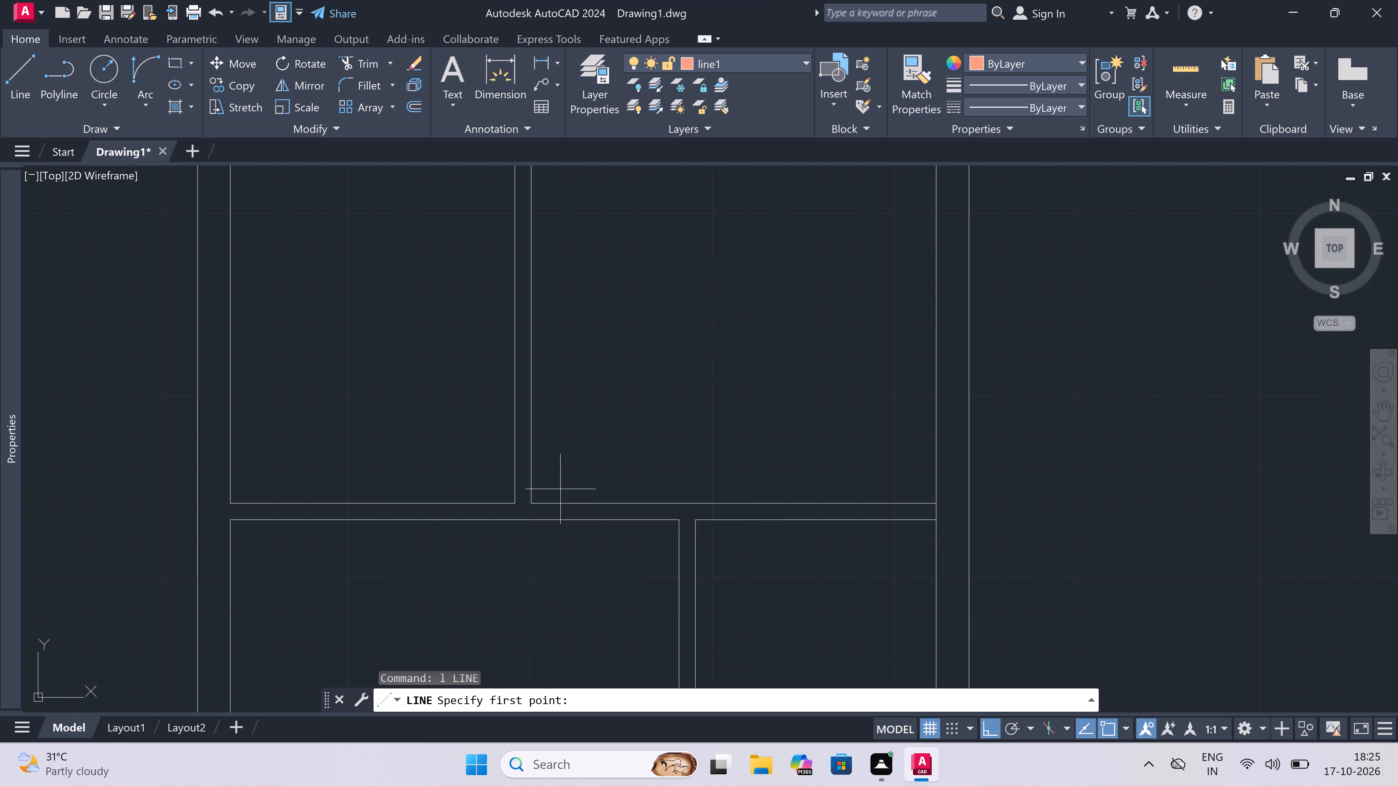
{"action": "scroll", "coordinate": [544, 518], "scroll_direction": "up", "scroll_amount": 3}
{"action": "left_click_drag", "start_coordinate": [546, 465], "coordinate": [546, 469]}
{"action": "left_click", "coordinate": [551, 525]}
{"action": "left_click", "coordinate": [546, 492]}
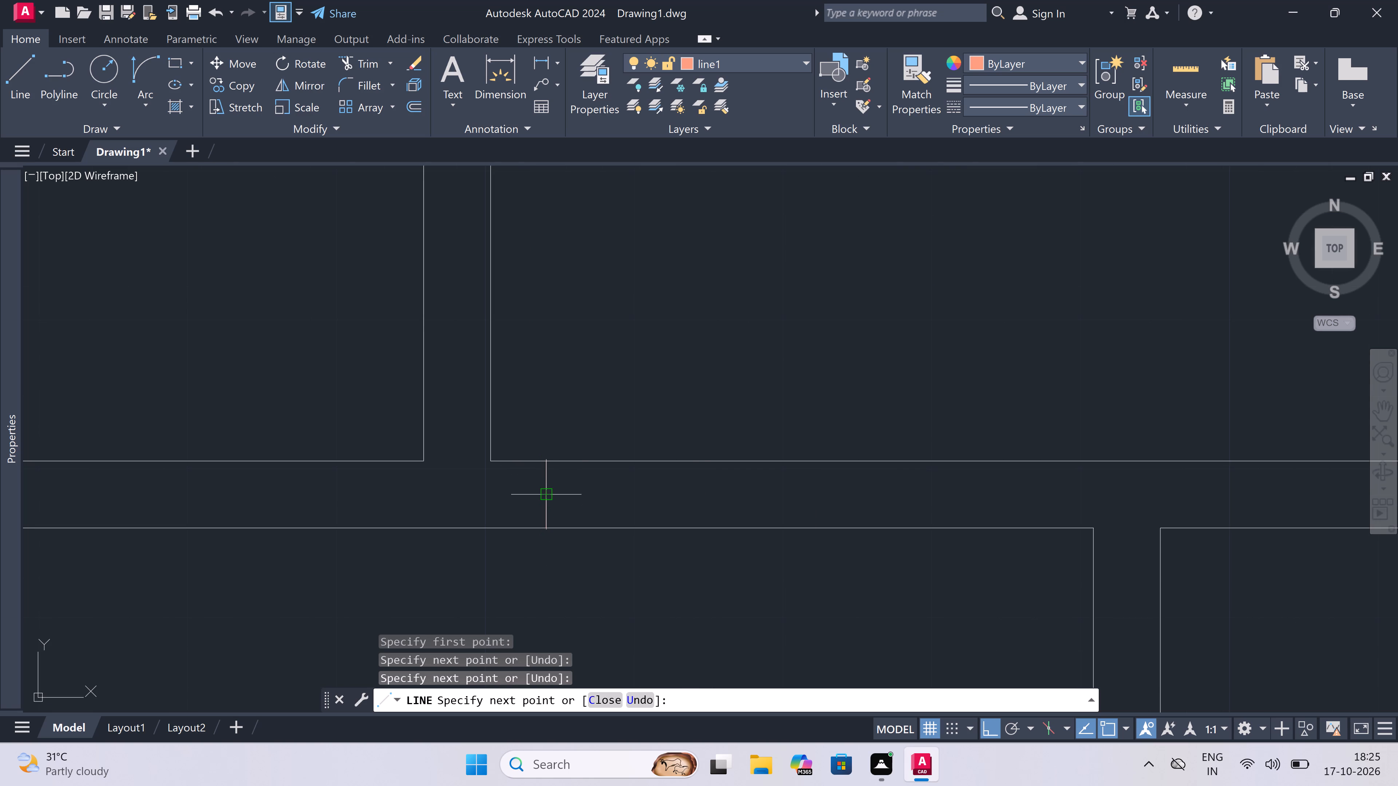
{"action": "type", "text": "2\""}
{"action": "key", "text": "space"}
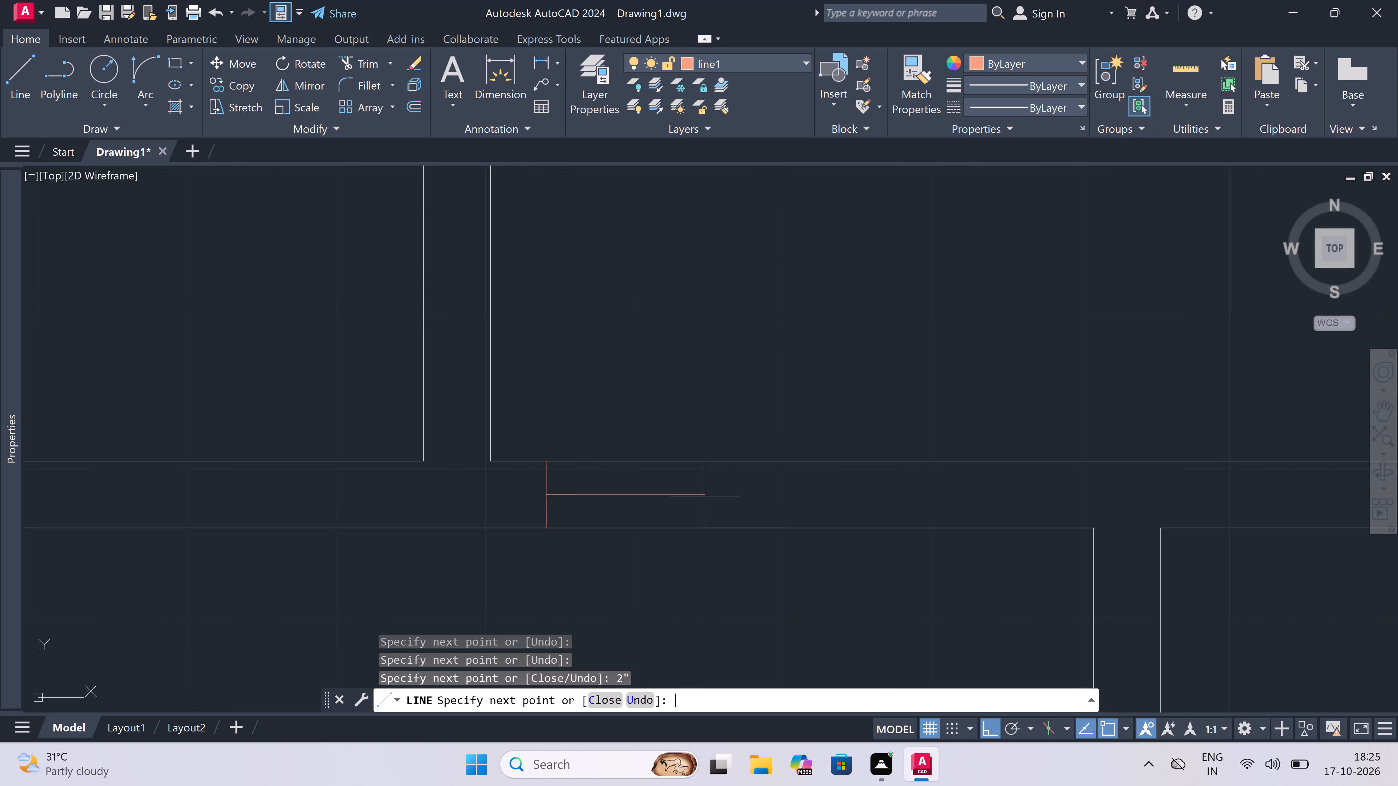
{"action": "type", "text": "3'"}
{"action": "key", "text": "space"}
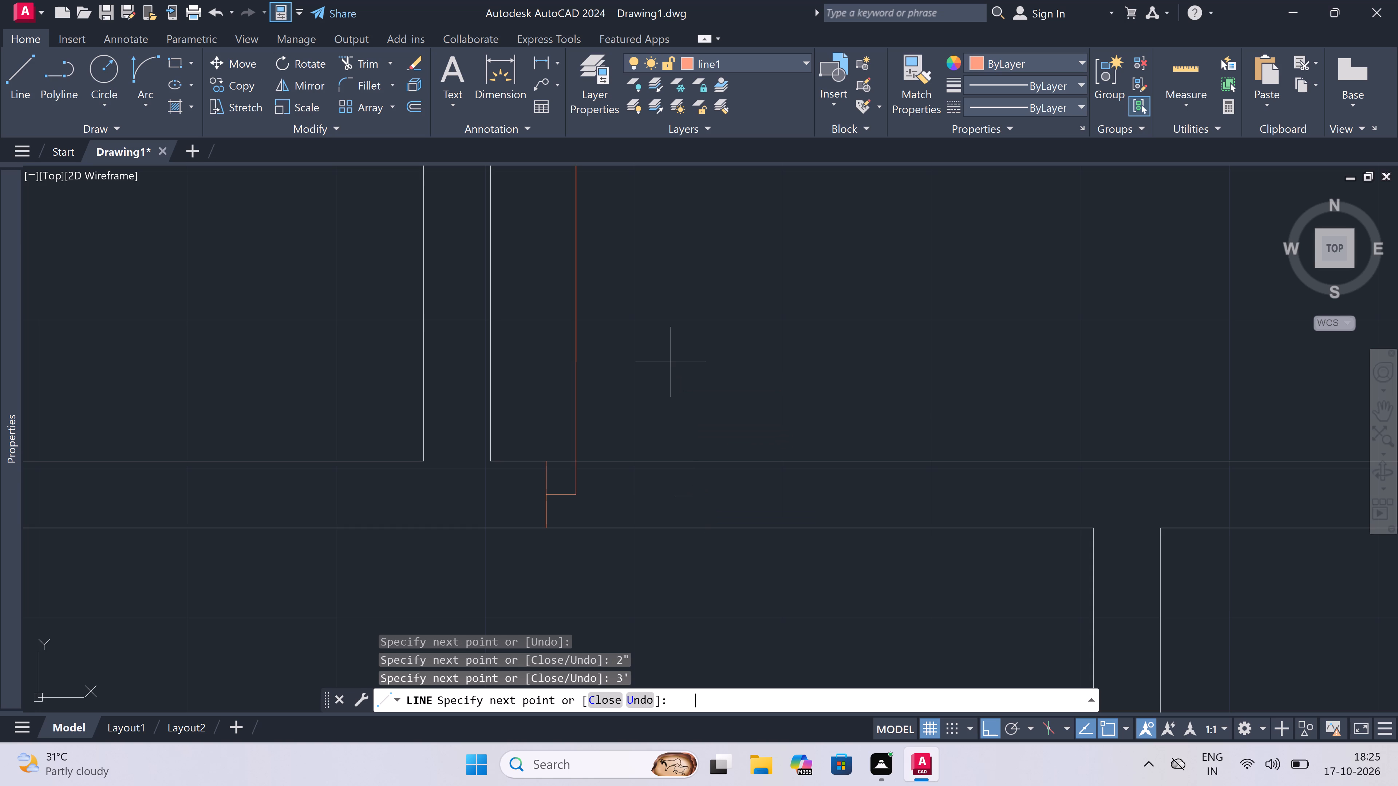
{"action": "key", "text": "Escape"}
Draw the opposite jamb line across the partition below the upper-right room, with a 2" stub from its midpoint towards the 3' leaf.
{"action": "key", "text": "space"}
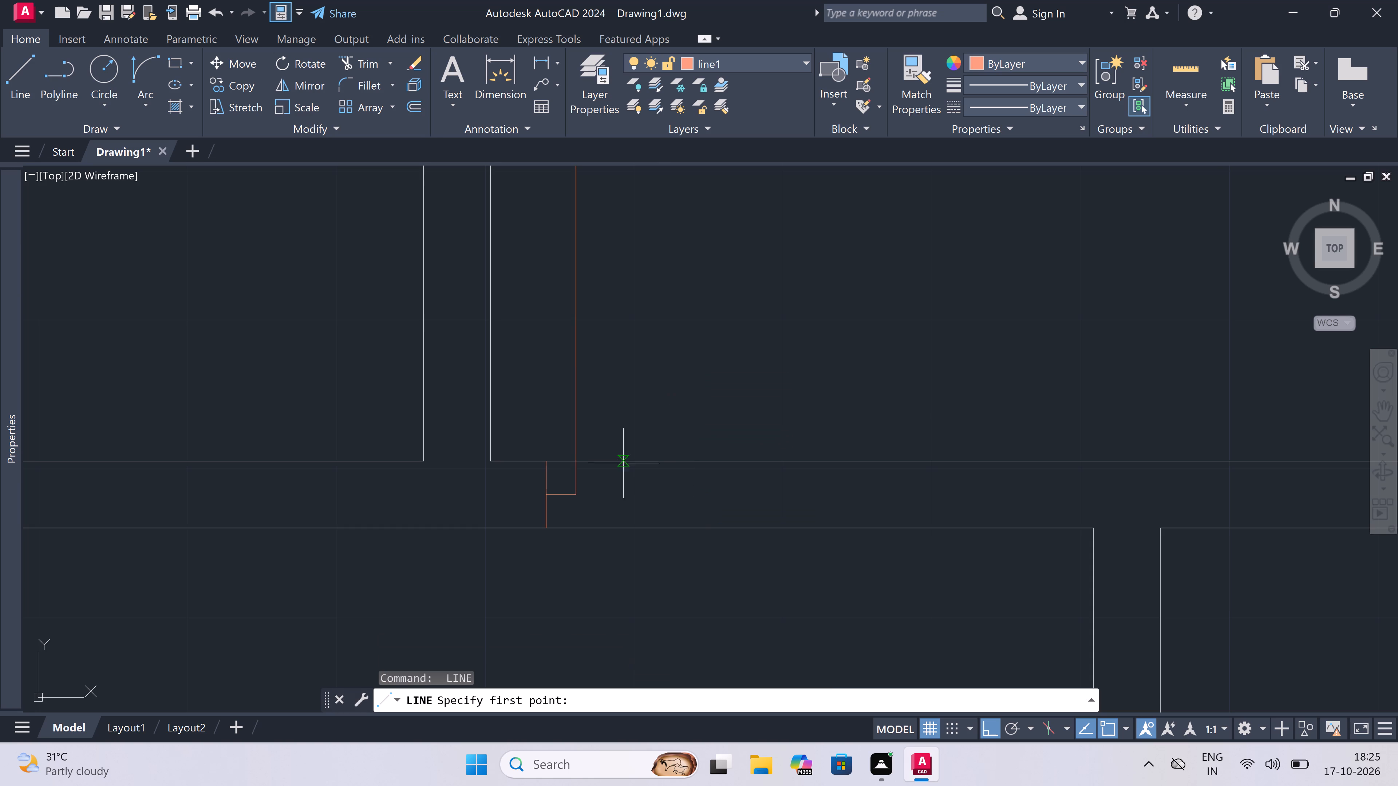
{"action": "scroll", "coordinate": [622, 463], "scroll_direction": "down", "scroll_amount": 4}
{"action": "scroll", "coordinate": [677, 425], "scroll_direction": "up", "scroll_amount": 2}
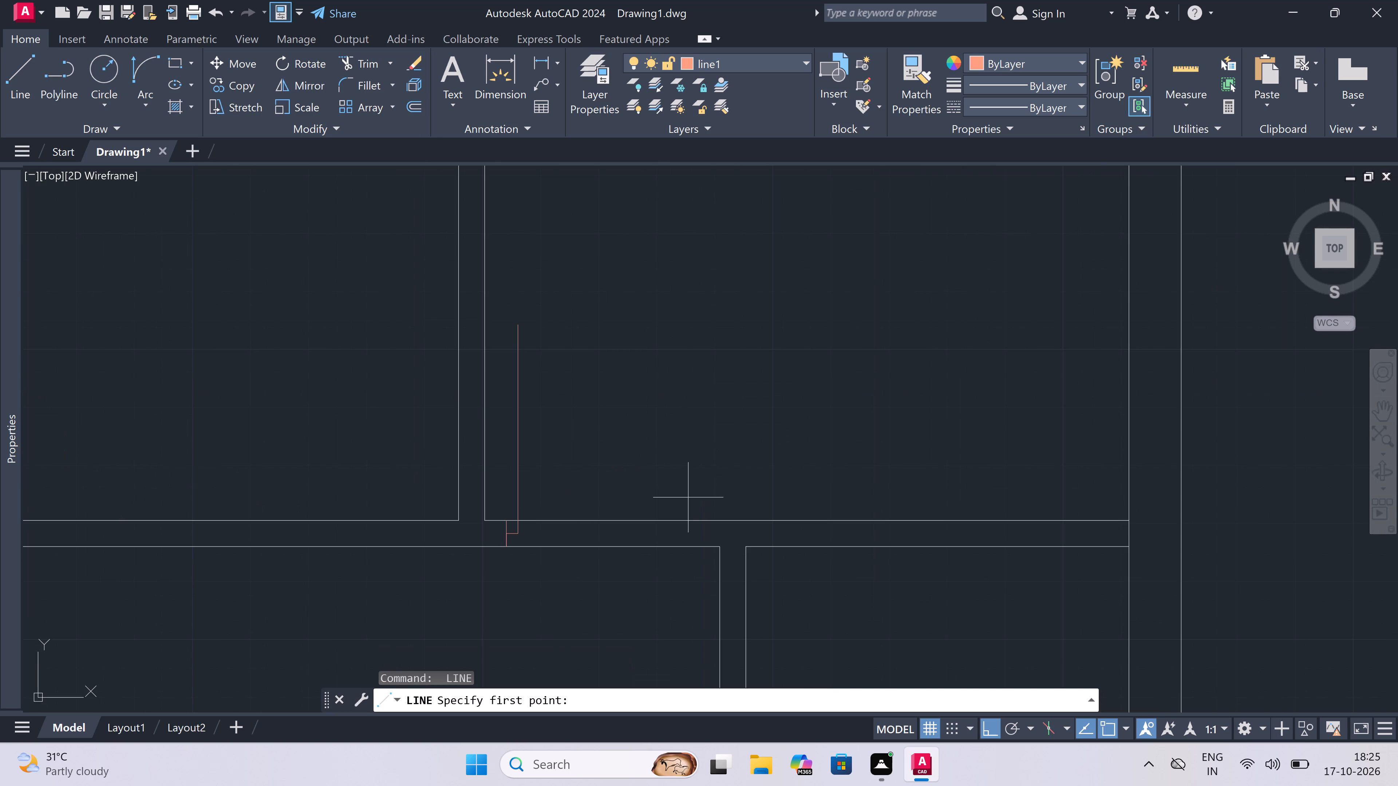
{"action": "left_click", "coordinate": [694, 521]}
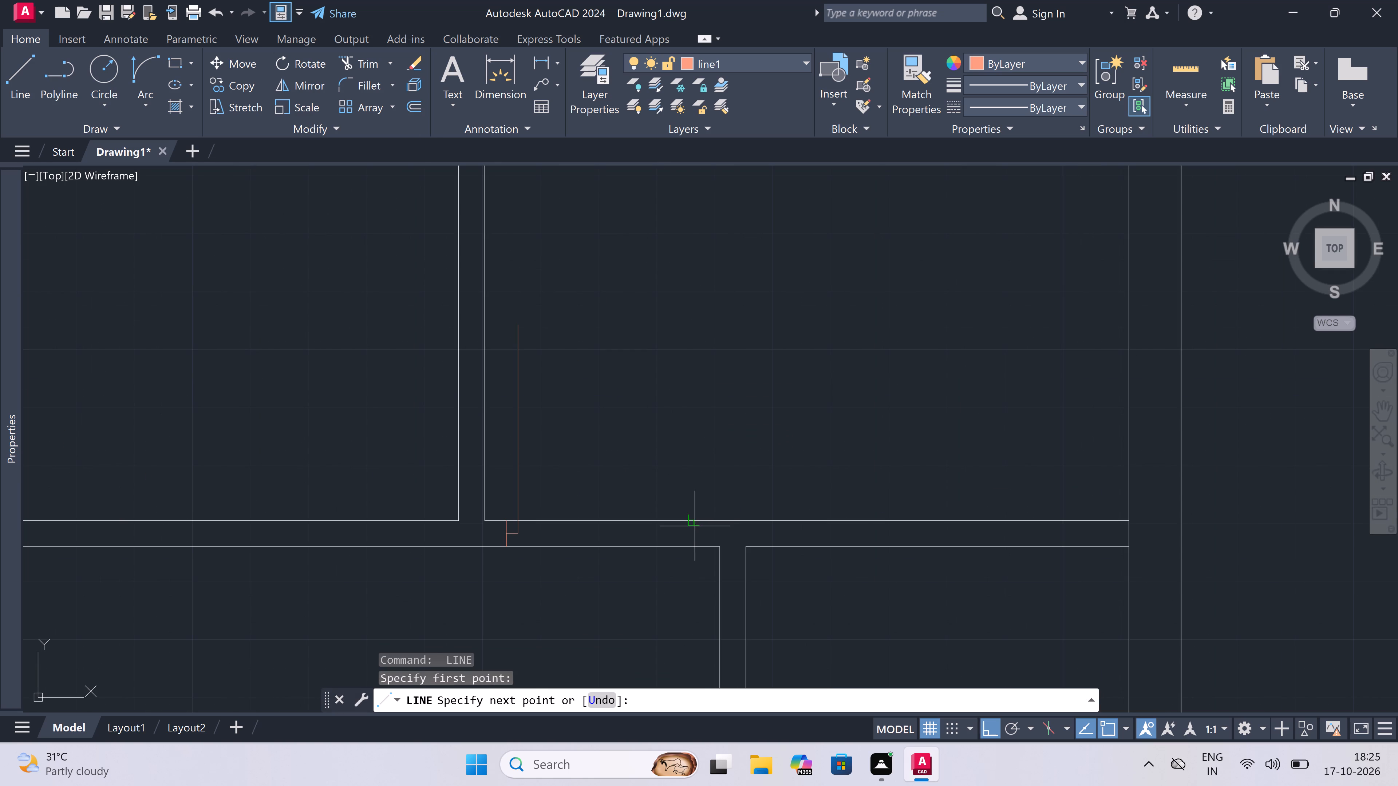
{"action": "left_click", "coordinate": [698, 547]}
{"action": "left_click", "coordinate": [696, 533]}
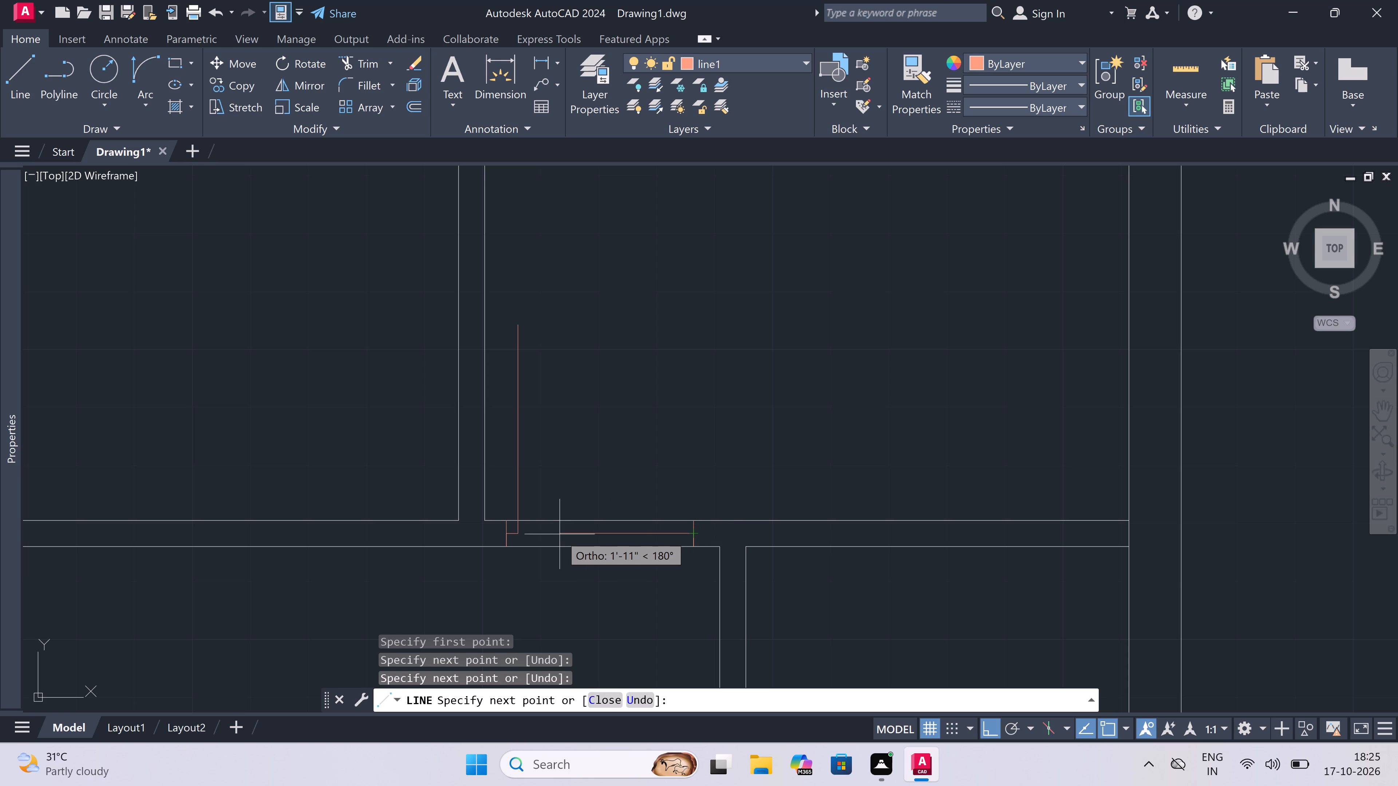
{"action": "type", "text": "2\""}
{"action": "key", "text": "space"}
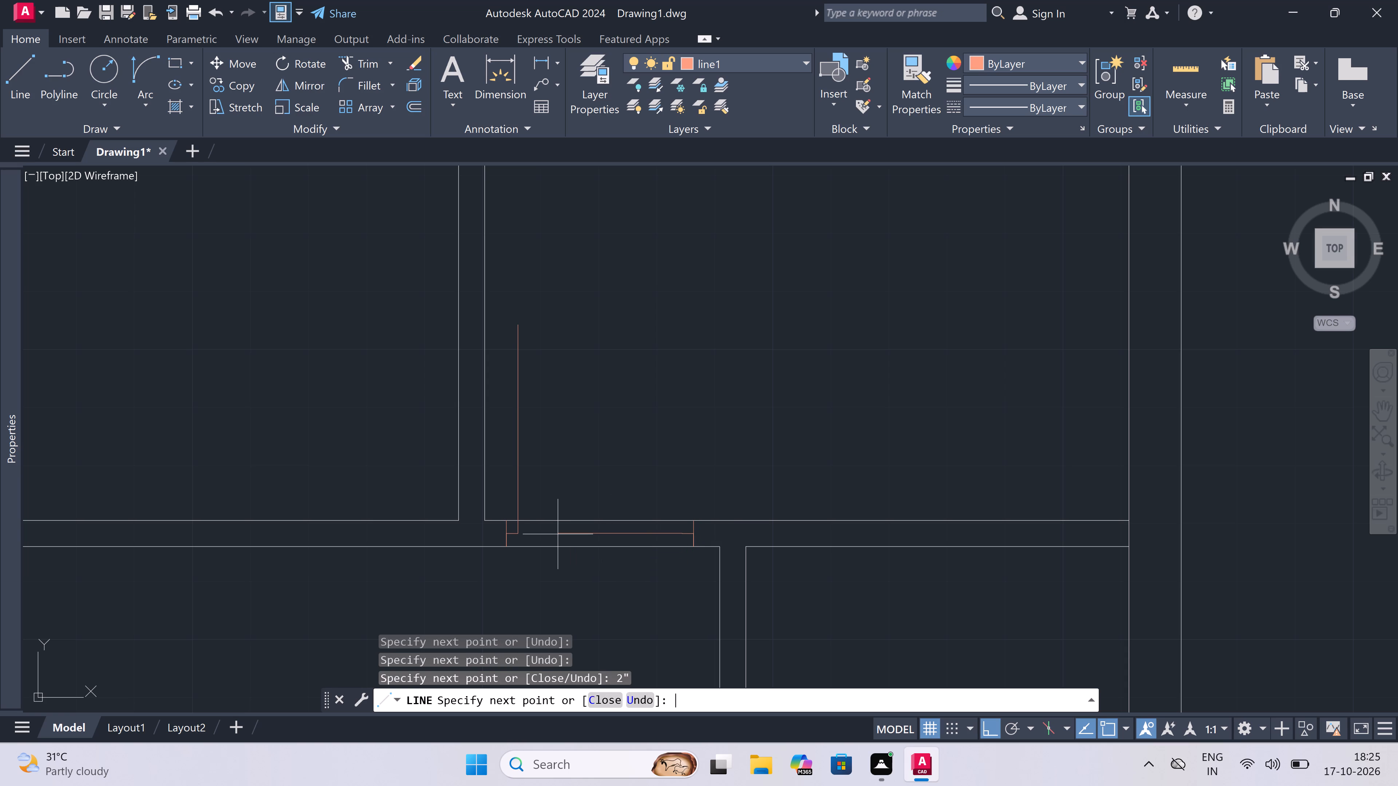
{"action": "key", "text": "Escape"}
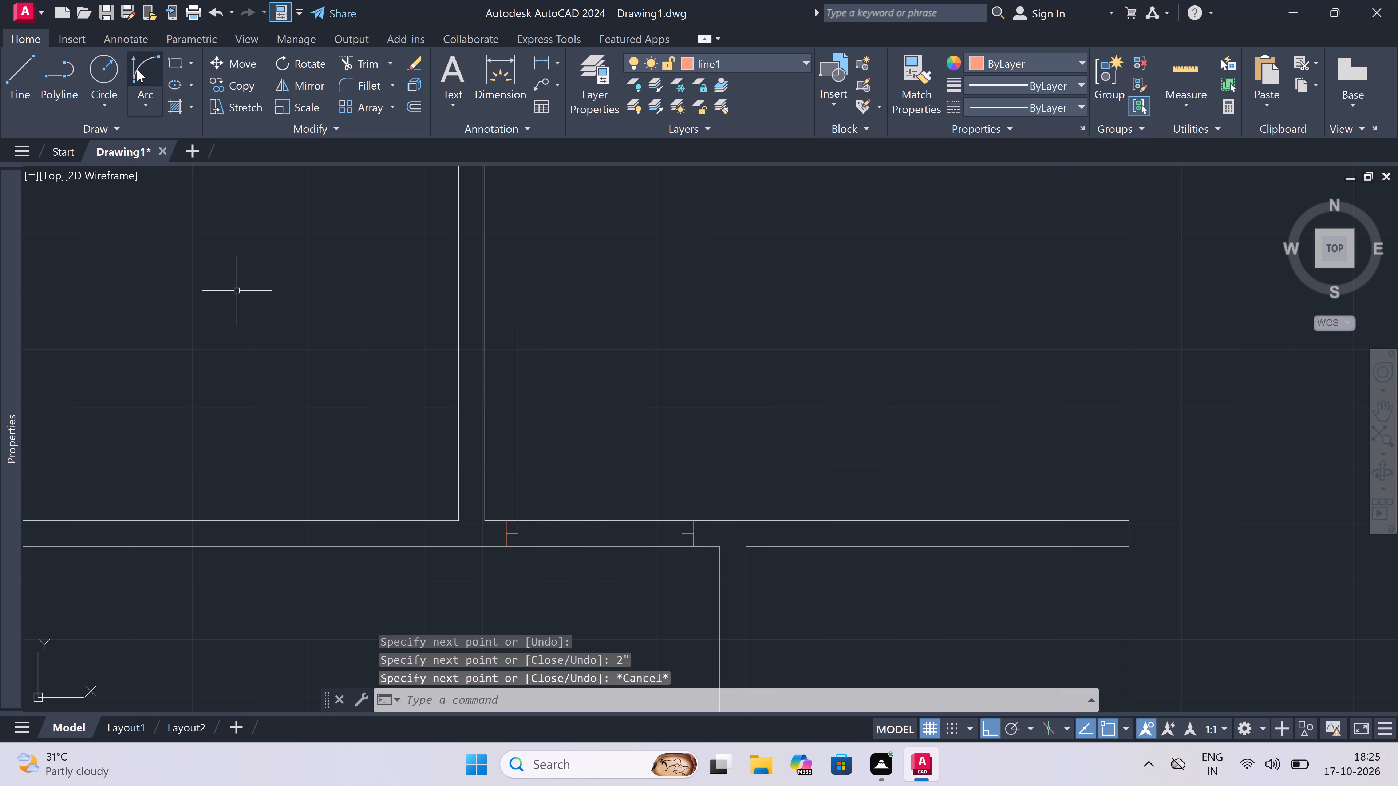
Draw the upper-right room's door swing as a Start, End, Direction arc from the leaf's top end to the opposite jamb's stub.
{"action": "left_click_drag", "start_coordinate": [131, 69], "coordinate": [137, 69]}
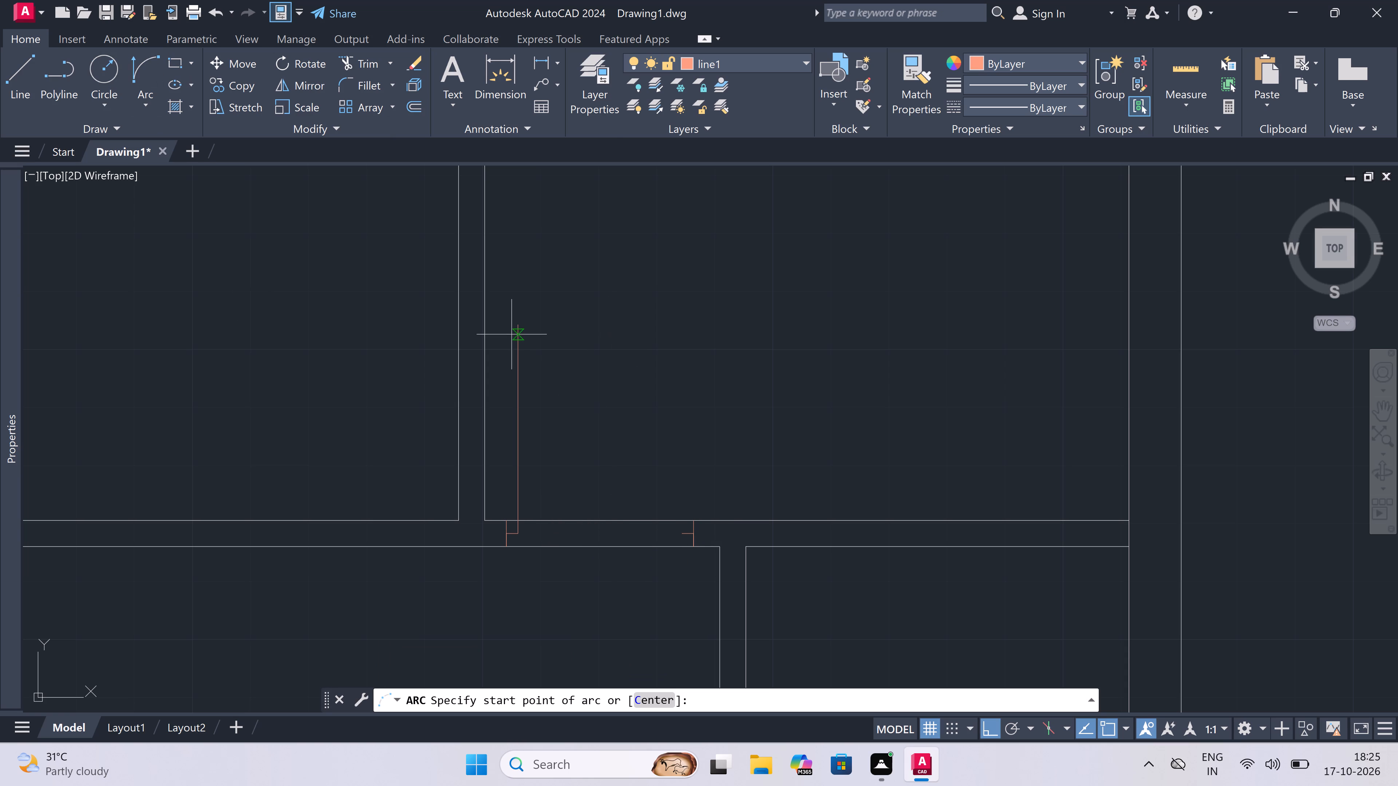
{"action": "left_click", "coordinate": [517, 327]}
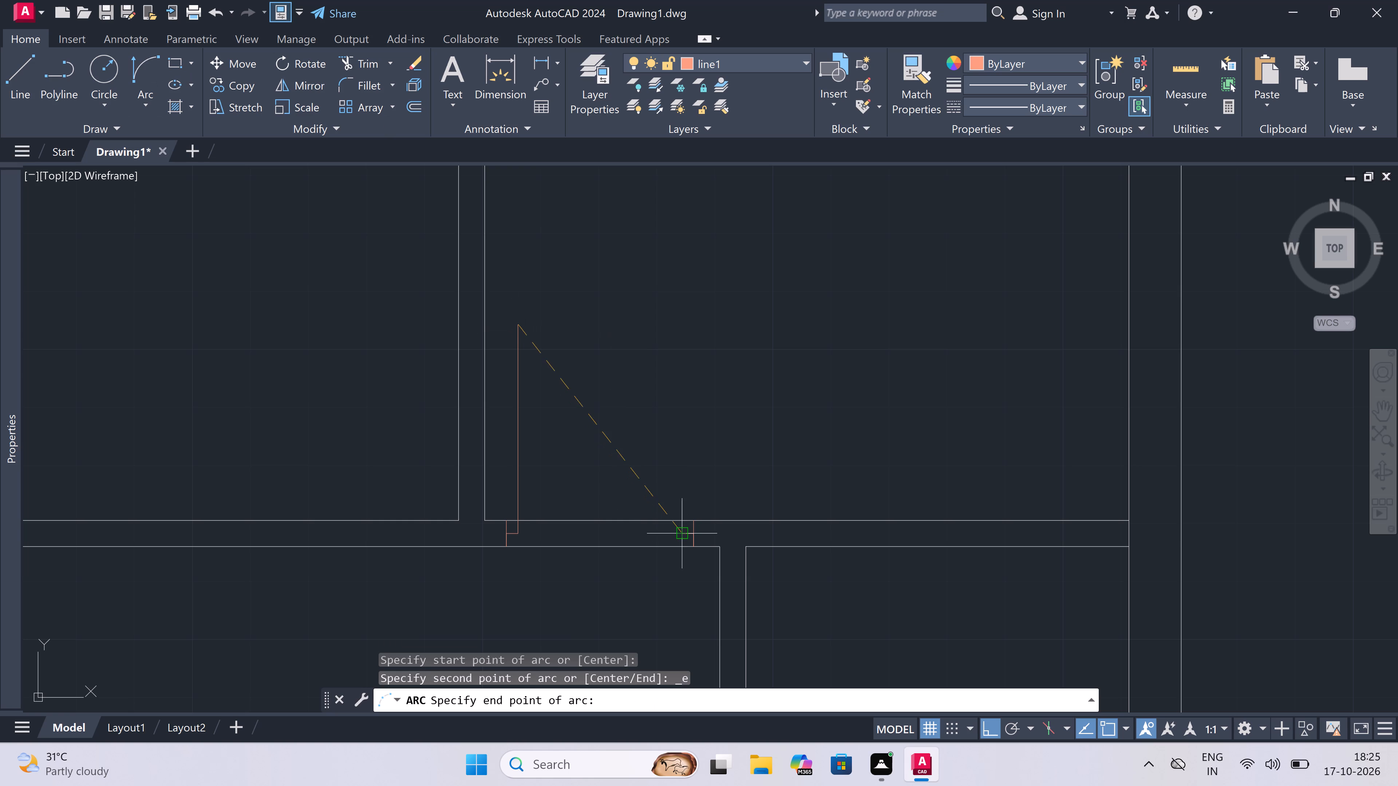
{"action": "left_click_drag", "start_coordinate": [677, 536], "coordinate": [677, 532]}
{"action": "left_click", "coordinate": [698, 434]}
Trim both partition lines between the upper-right room door's jambs to open the doorway.
{"action": "type", "text": "tr"}
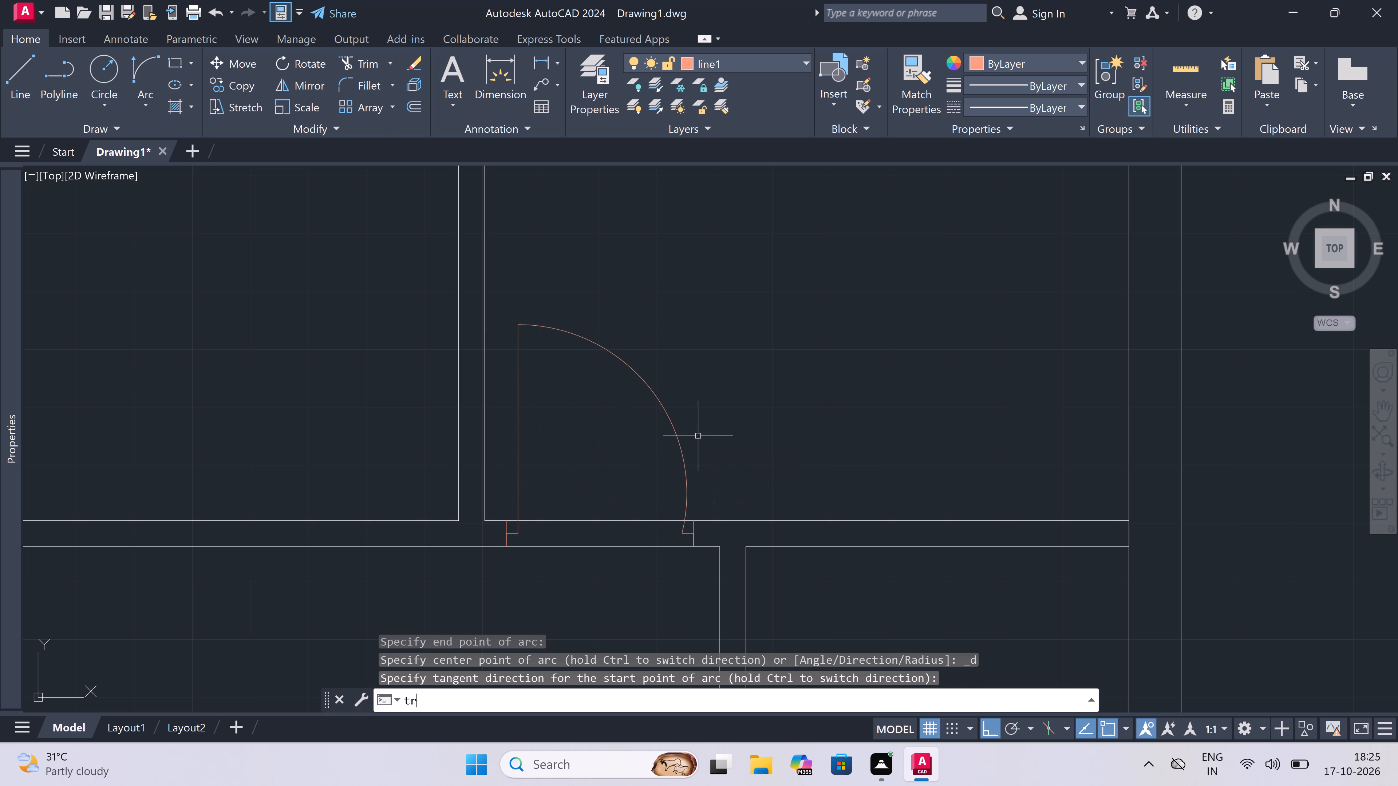
{"action": "key", "text": "space"}
{"action": "left_click_drag", "start_coordinate": [591, 626], "coordinate": [588, 615]}
{"action": "left_click", "coordinate": [583, 492]}
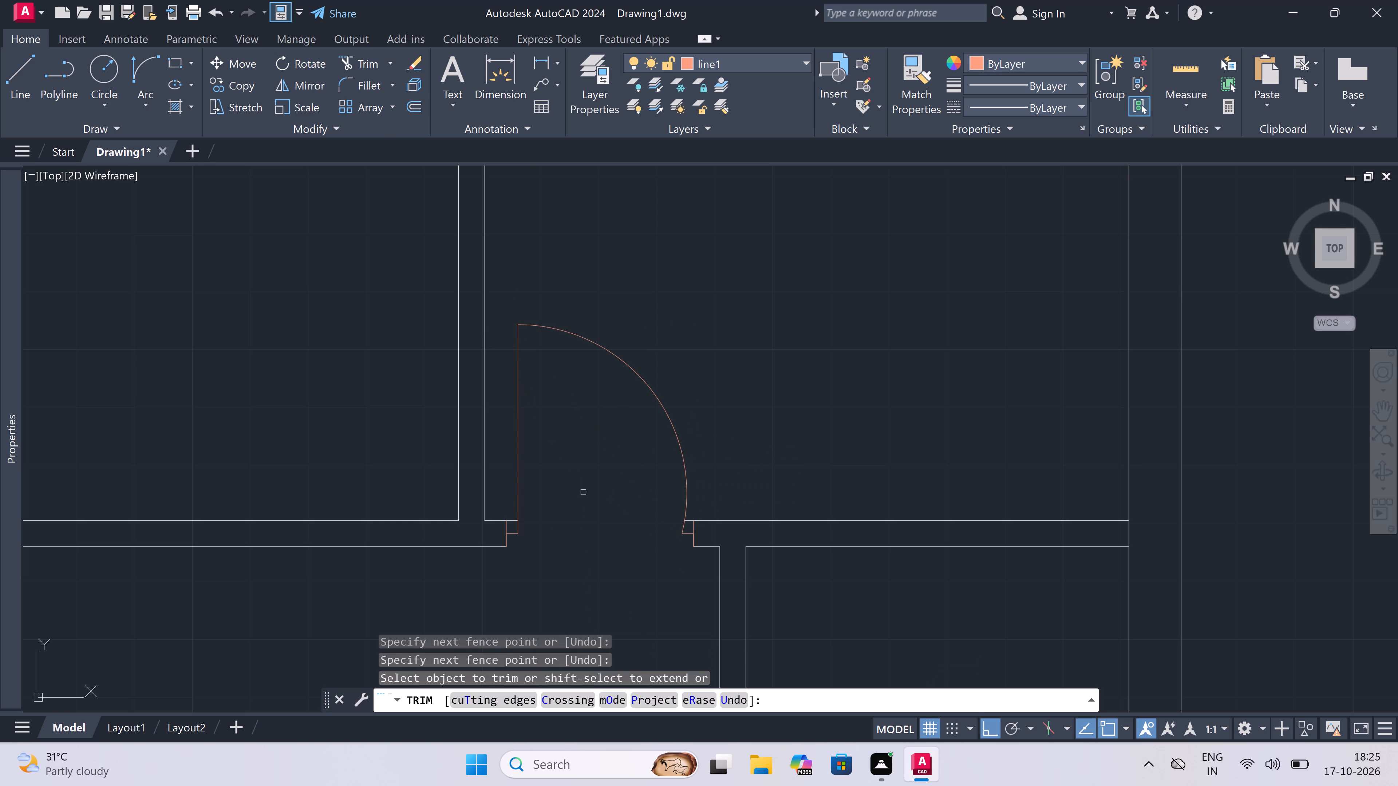
{"action": "key", "text": "Escape"}
Draw a jamb line below the upper-left room near the vertical partition, with a 2" stub away from that partition and a 2' upright leaf.
{"action": "type", "text": "l"}
{"action": "key", "text": "space"}
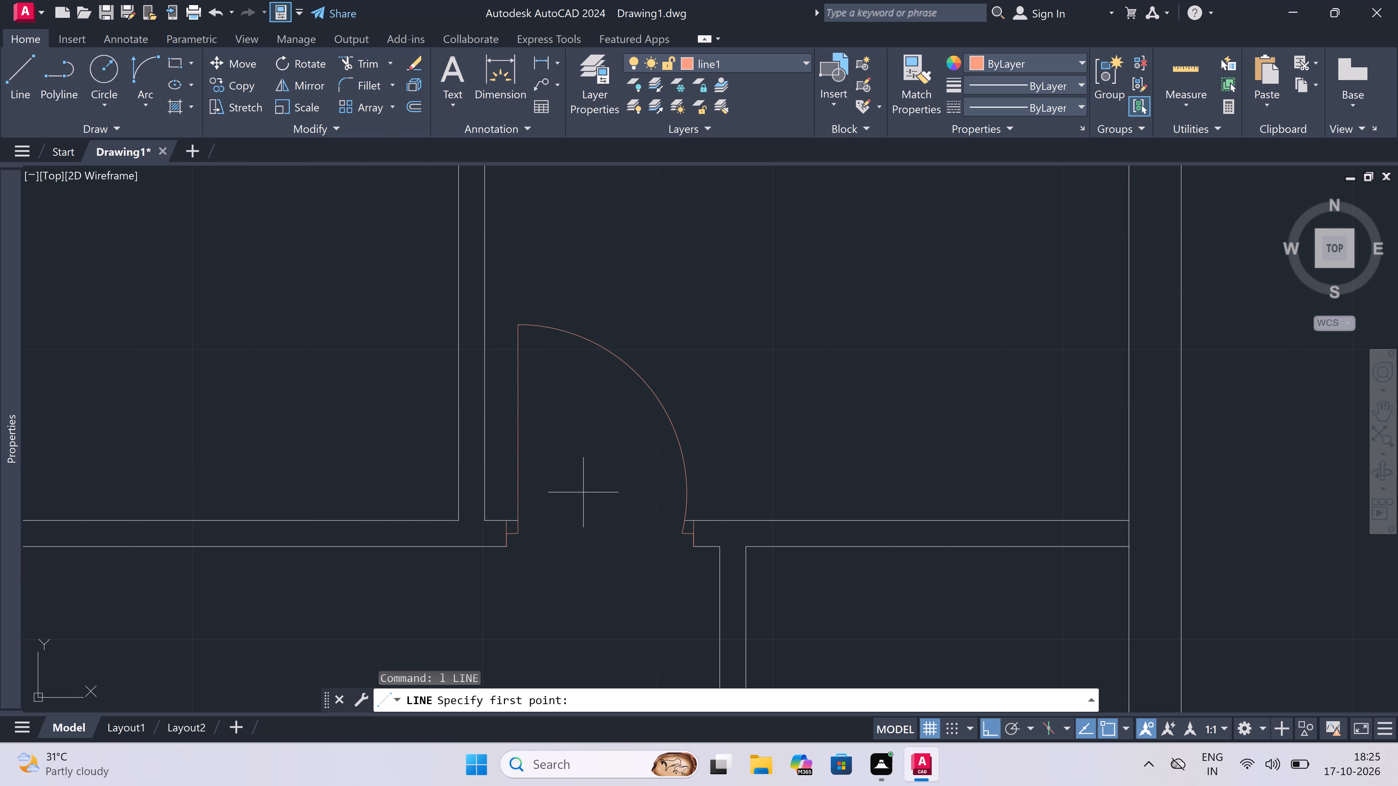
{"action": "left_click", "coordinate": [429, 520]}
{"action": "left_click", "coordinate": [427, 547]}
{"action": "left_click", "coordinate": [426, 537]}
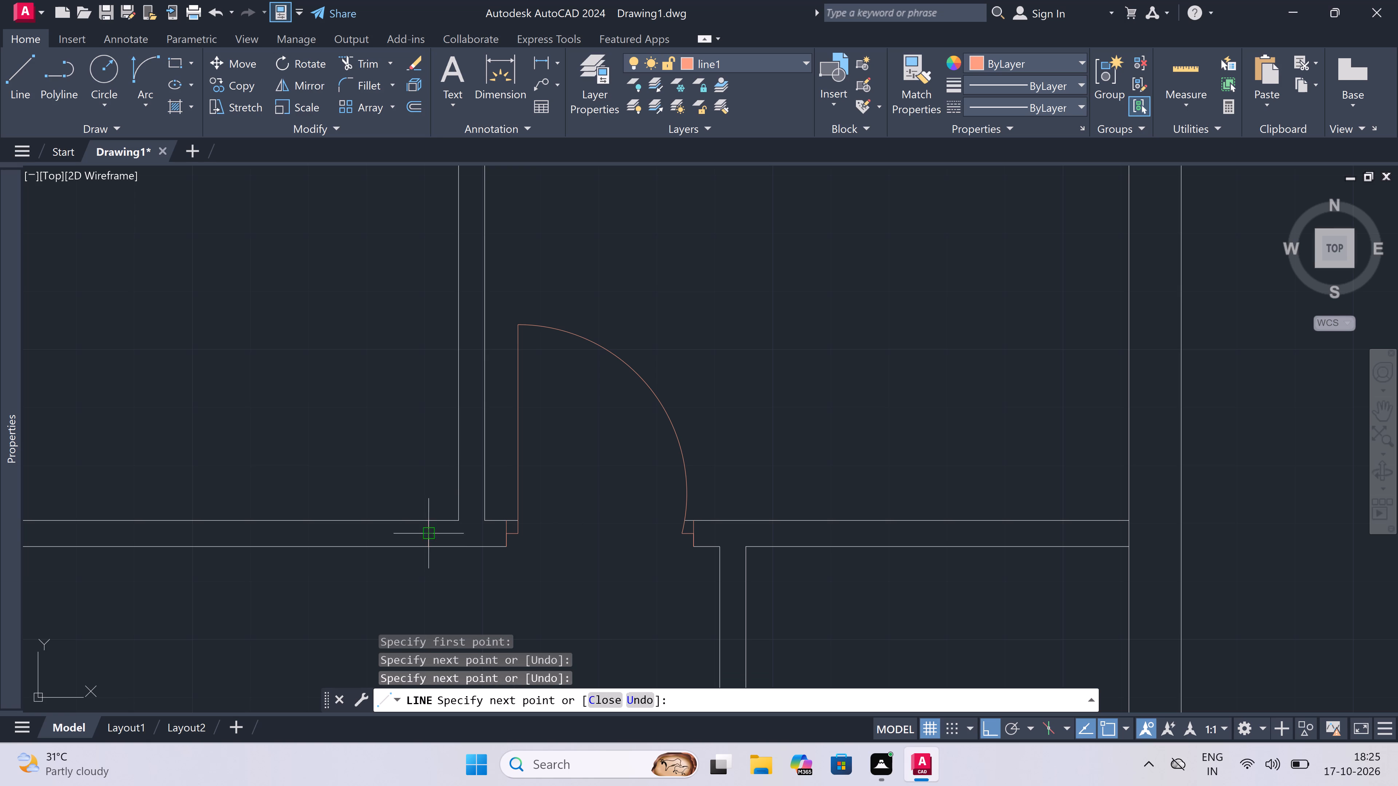
{"action": "type", "text": "2\""}
{"action": "key", "text": "space"}
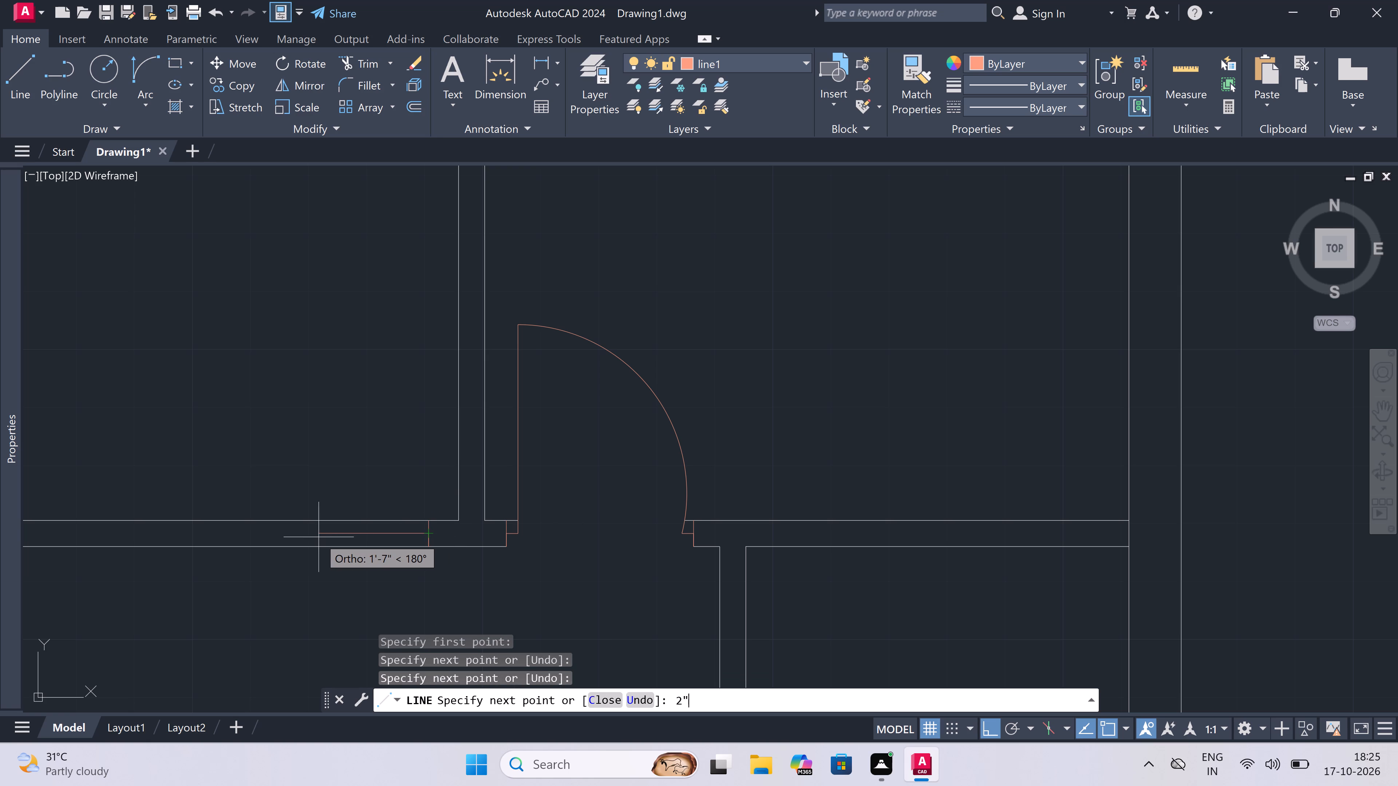
{"action": "type", "text": "2'"}
{"action": "key", "text": "space"}
{"action": "key", "text": "Escape"}
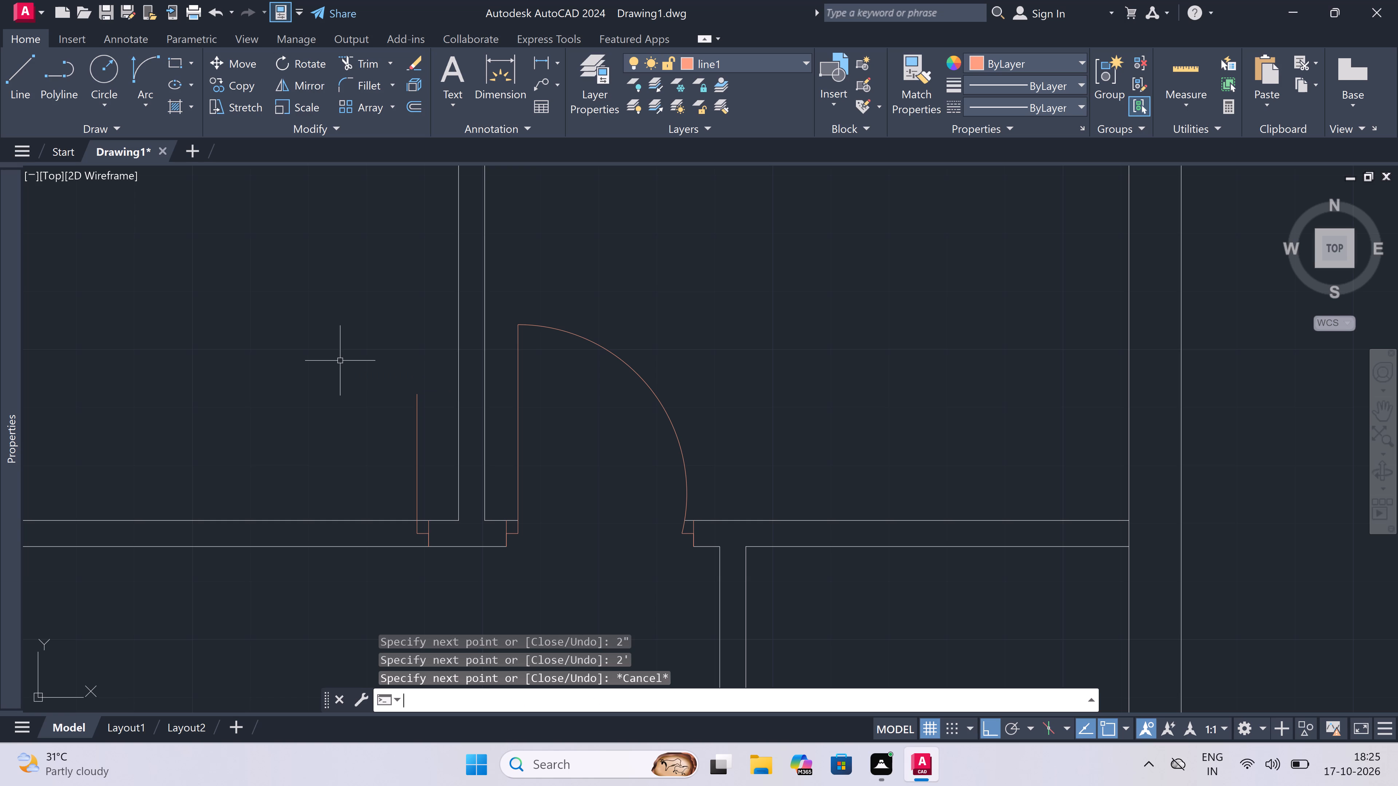
Draw the opposite jamb line across the upper-left room's lower partition, with a 2" stub from its midpoint towards the leaf.
{"action": "key", "text": "space"}
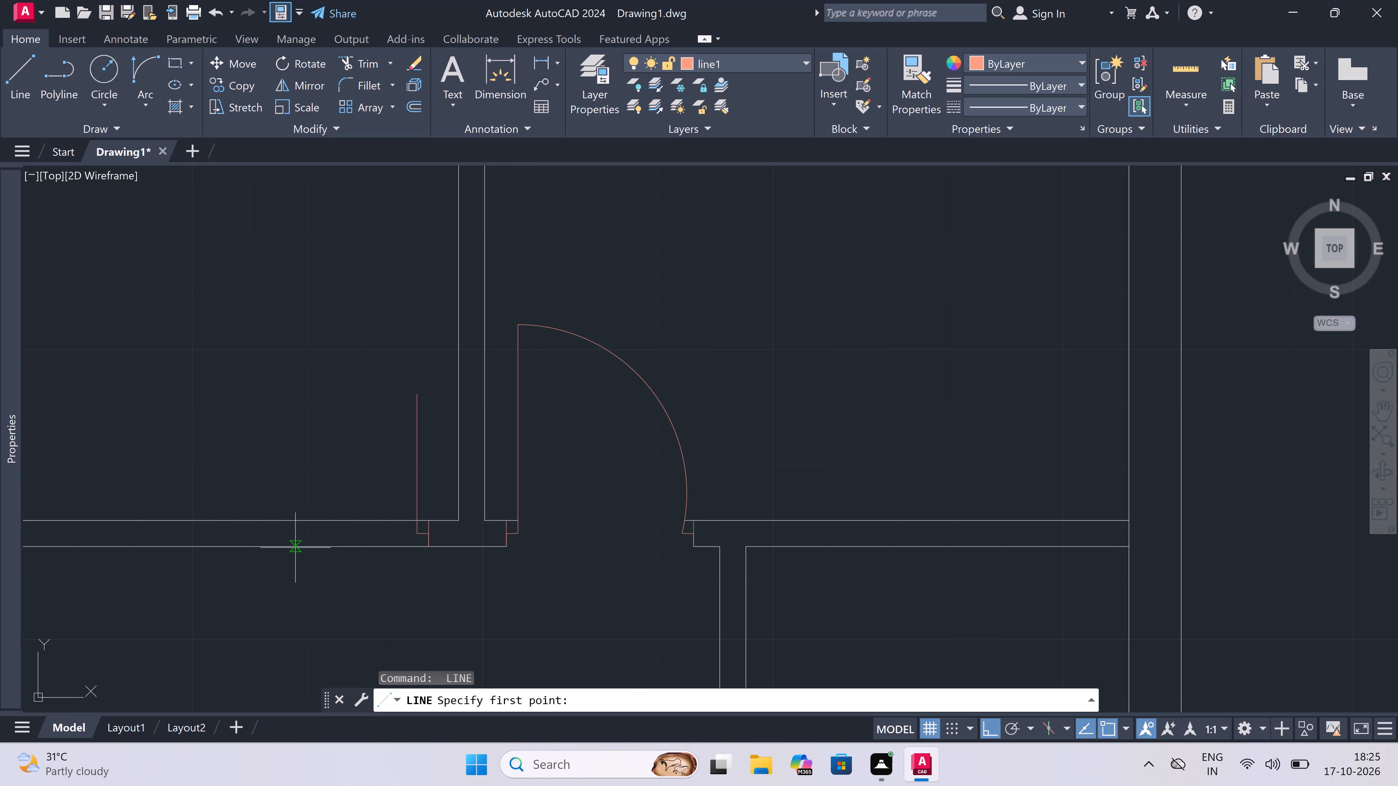
{"action": "left_click", "coordinate": [294, 548]}
{"action": "left_click", "coordinate": [288, 523]}
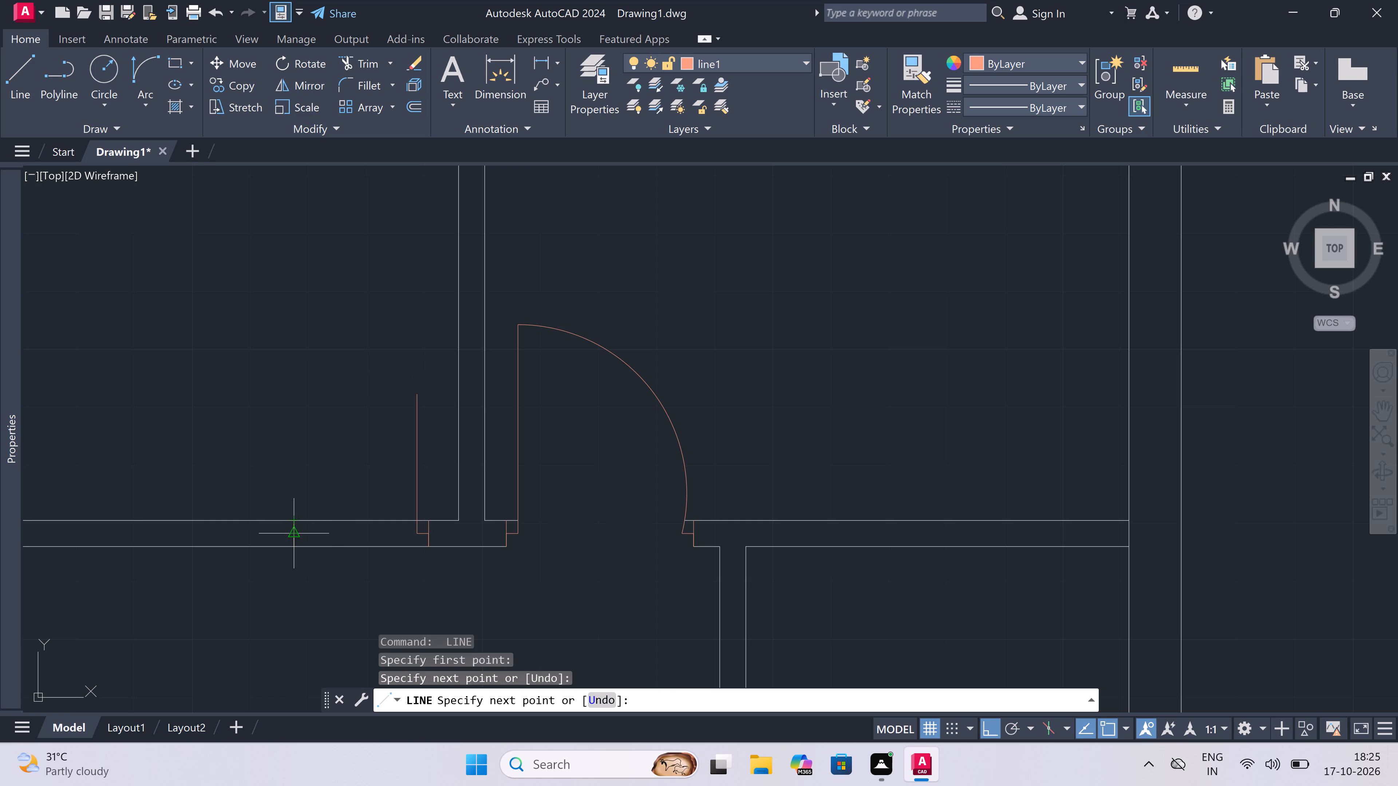
{"action": "left_click", "coordinate": [289, 529]}
{"action": "scroll", "coordinate": [299, 529], "scroll_direction": "up", "scroll_amount": 3}
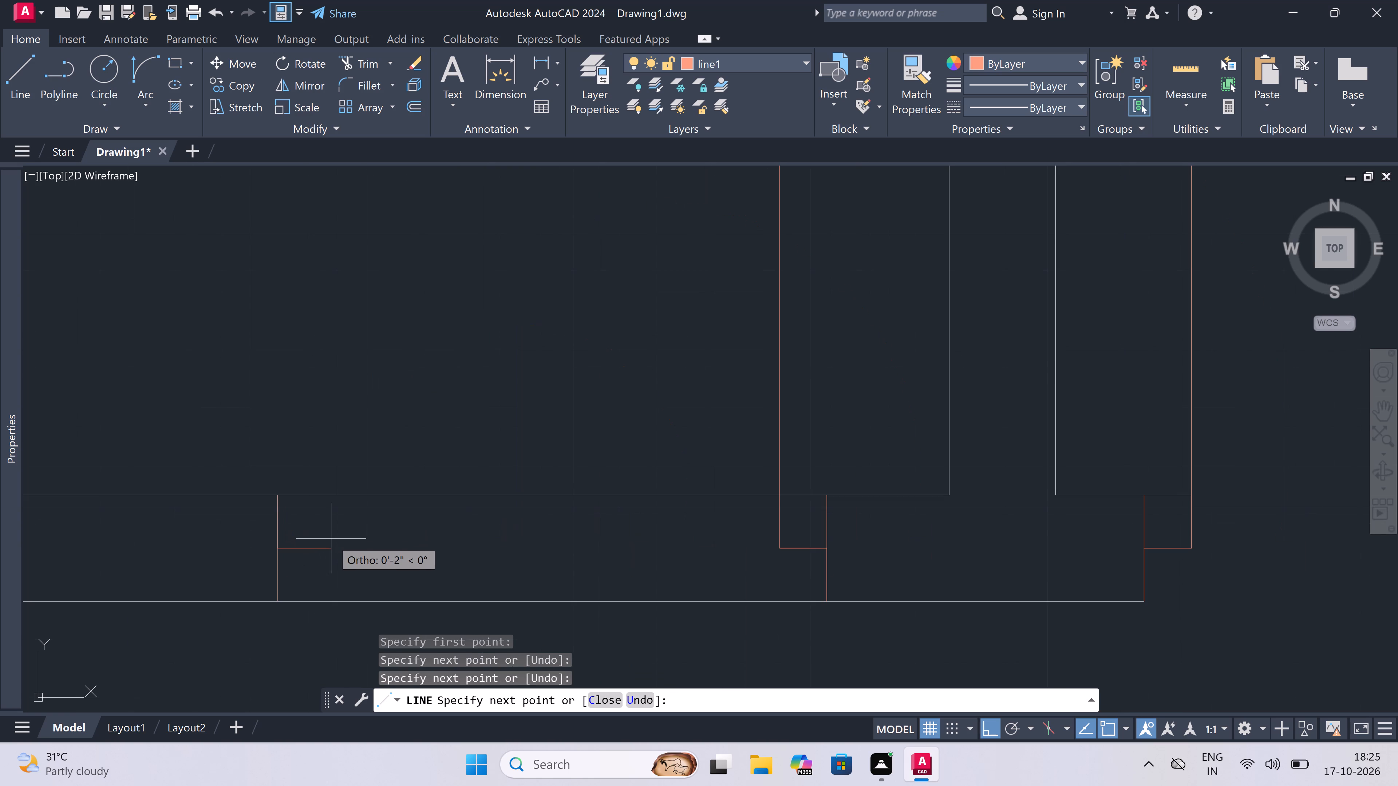
{"action": "type", "text": "2\""}
{"action": "key", "text": "space"}
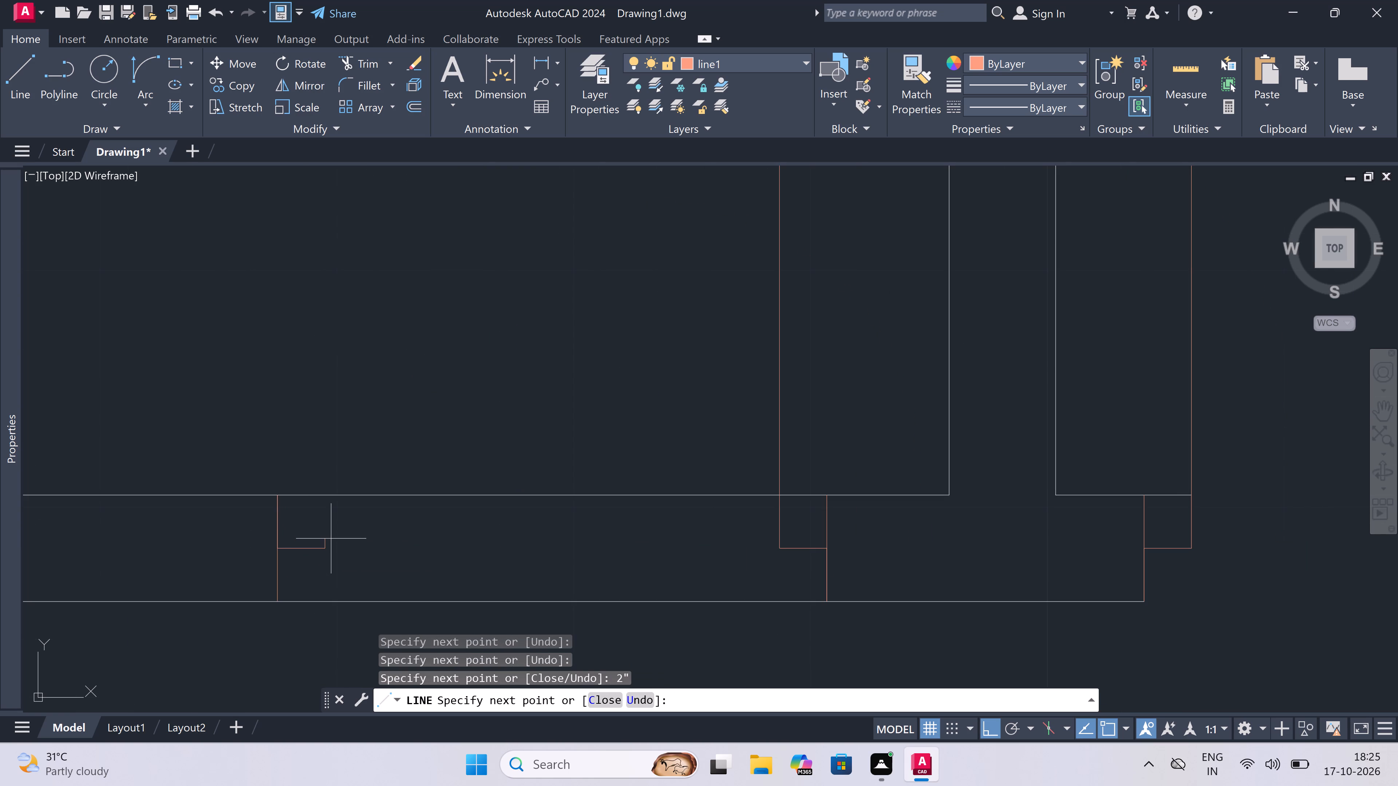
{"action": "key", "text": "Escape"}
Draw the upper-left room's door swing as a Start, End, Direction arc from the leaf's top end to the opposite jamb's stub.
{"action": "scroll", "coordinate": [331, 540], "scroll_direction": "down", "scroll_amount": 2}
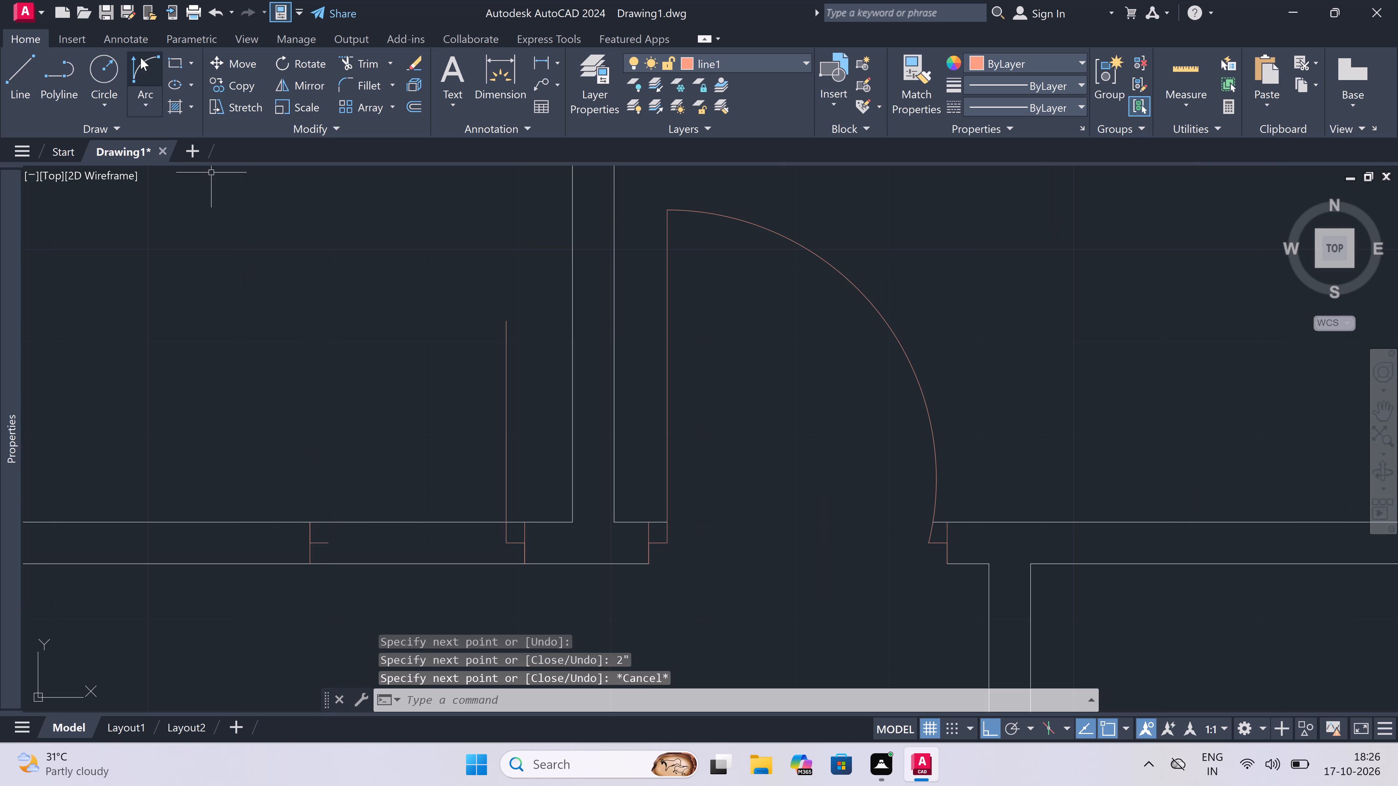
{"action": "left_click", "coordinate": [141, 57]}
{"action": "left_click_drag", "start_coordinate": [503, 322], "coordinate": [499, 333]}
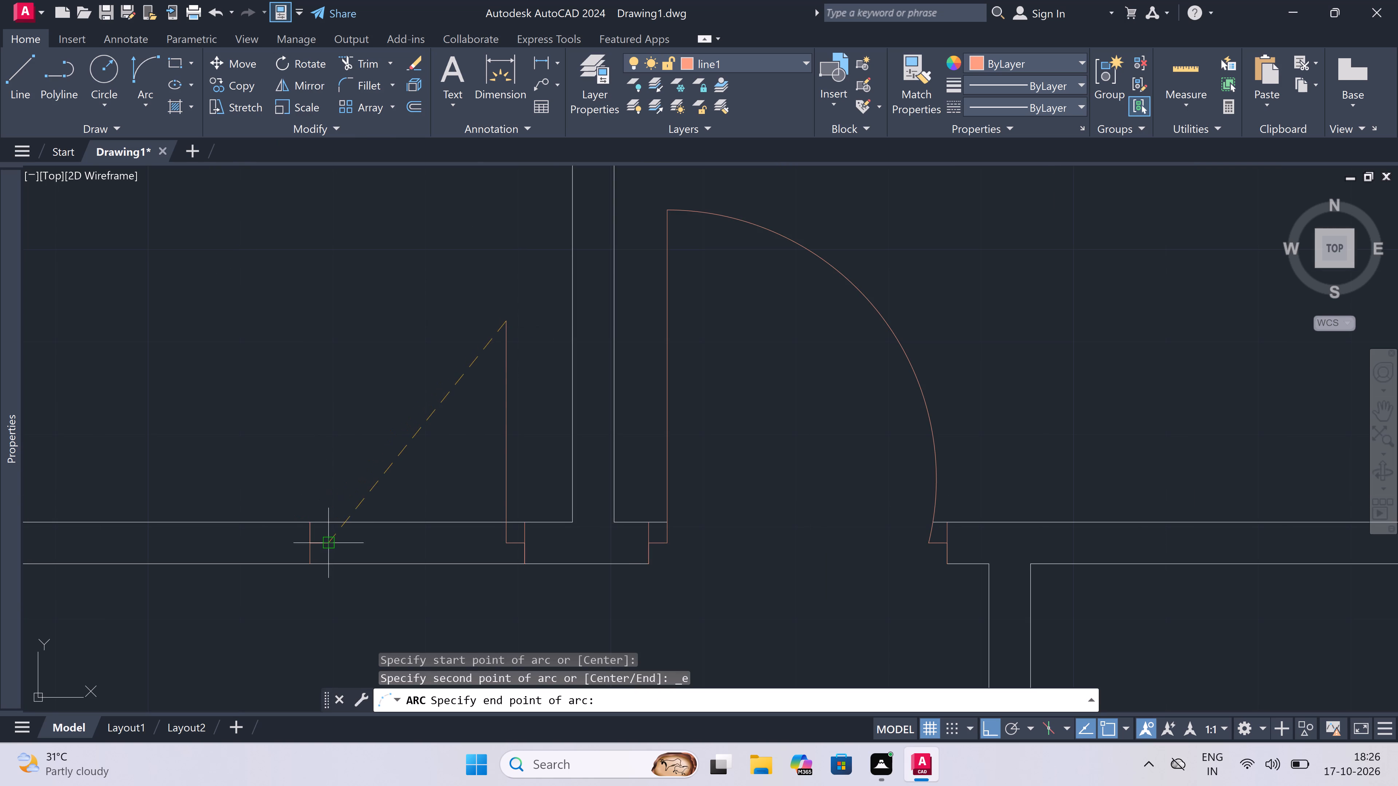
{"action": "left_click", "coordinate": [331, 540]}
{"action": "left_click", "coordinate": [308, 436]}
Trim both partition lines between the upper-left room door's jambs to open the doorway.
{"action": "key", "text": "t"}
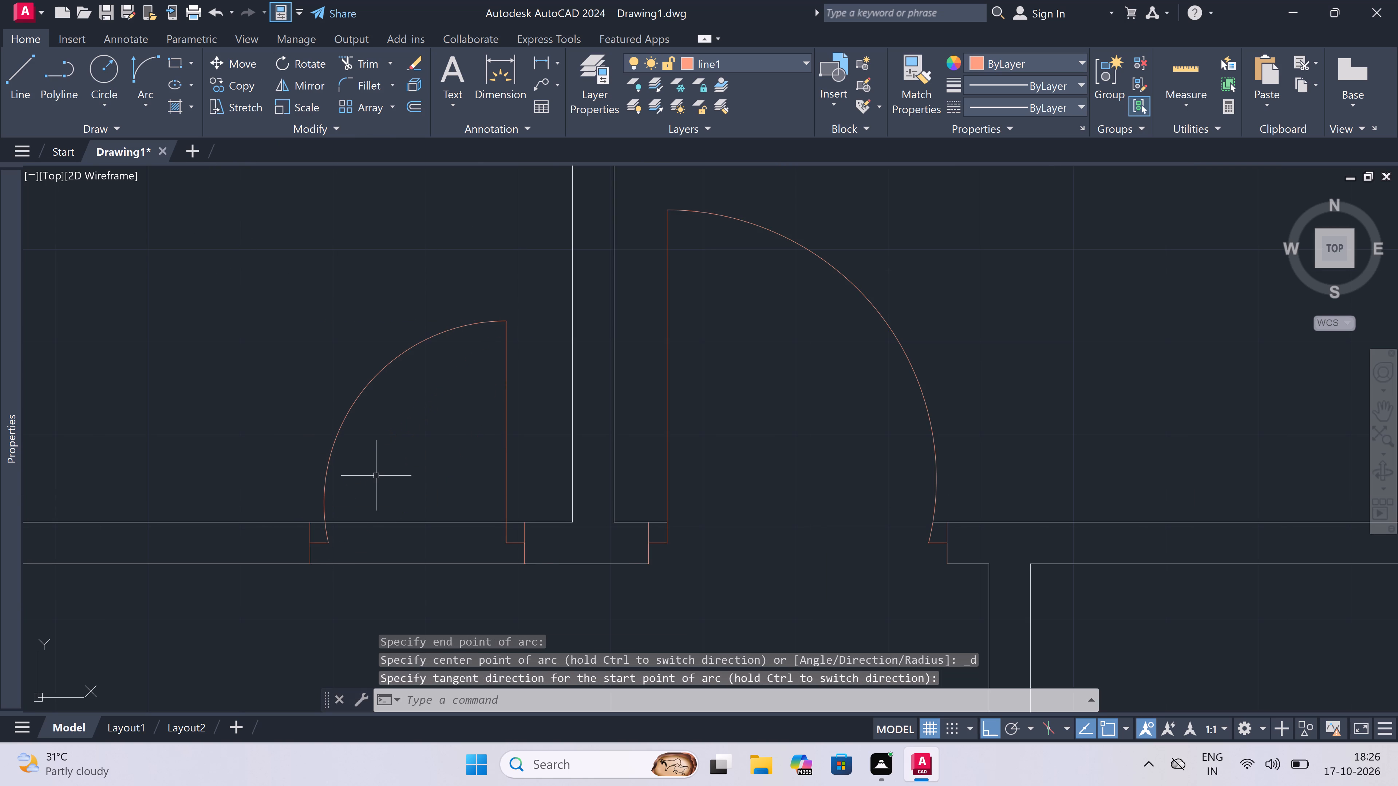
{"action": "key", "text": "r"}
{"action": "key", "text": "space"}
{"action": "left_click_drag", "start_coordinate": [410, 583], "coordinate": [409, 575]}
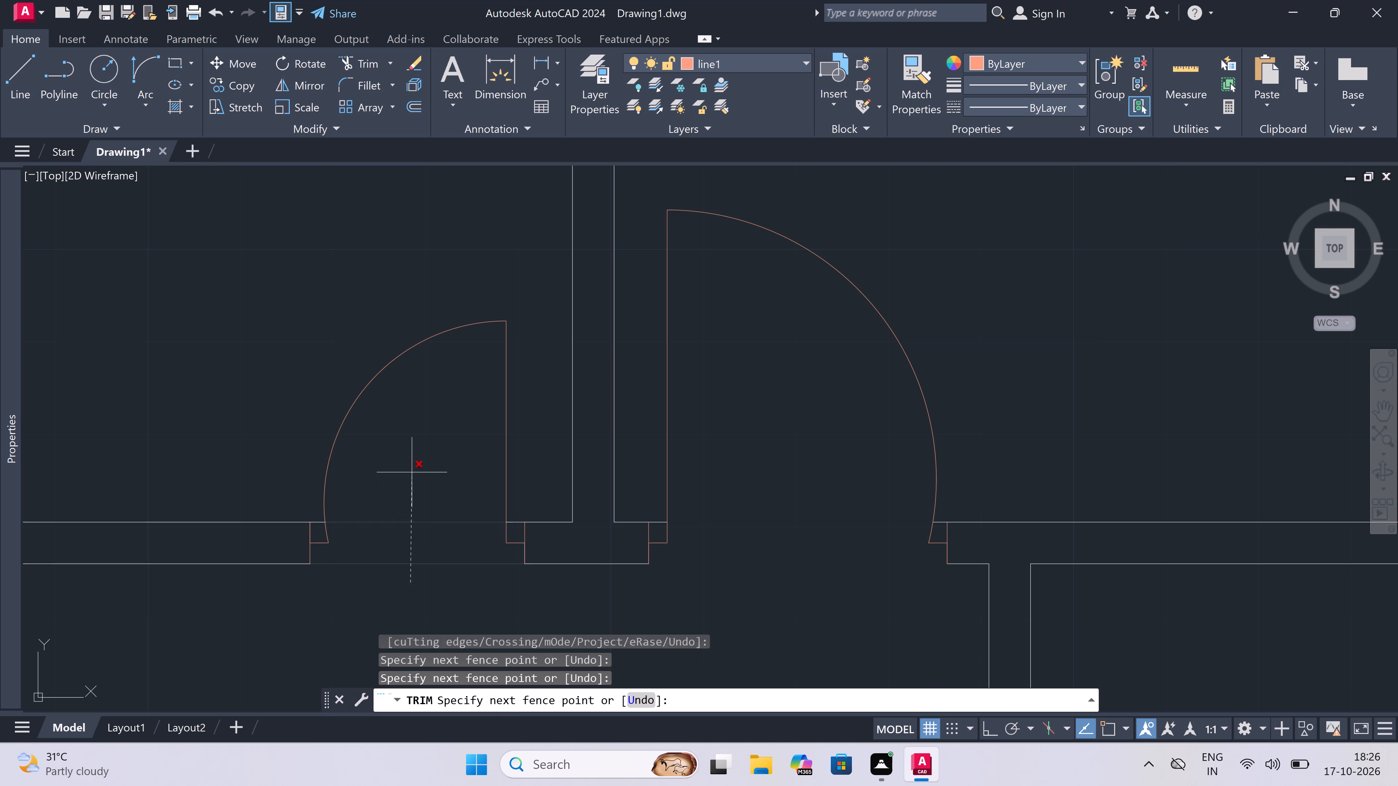
{"action": "left_click", "coordinate": [414, 463]}
{"action": "key", "text": "Escape"}
Draw a jamb line across the small room's upper partition near its inner corner, with a 2" stub and a 2' leaf going down into the room.
{"action": "scroll", "coordinate": [415, 467], "scroll_direction": "down", "scroll_amount": 5}
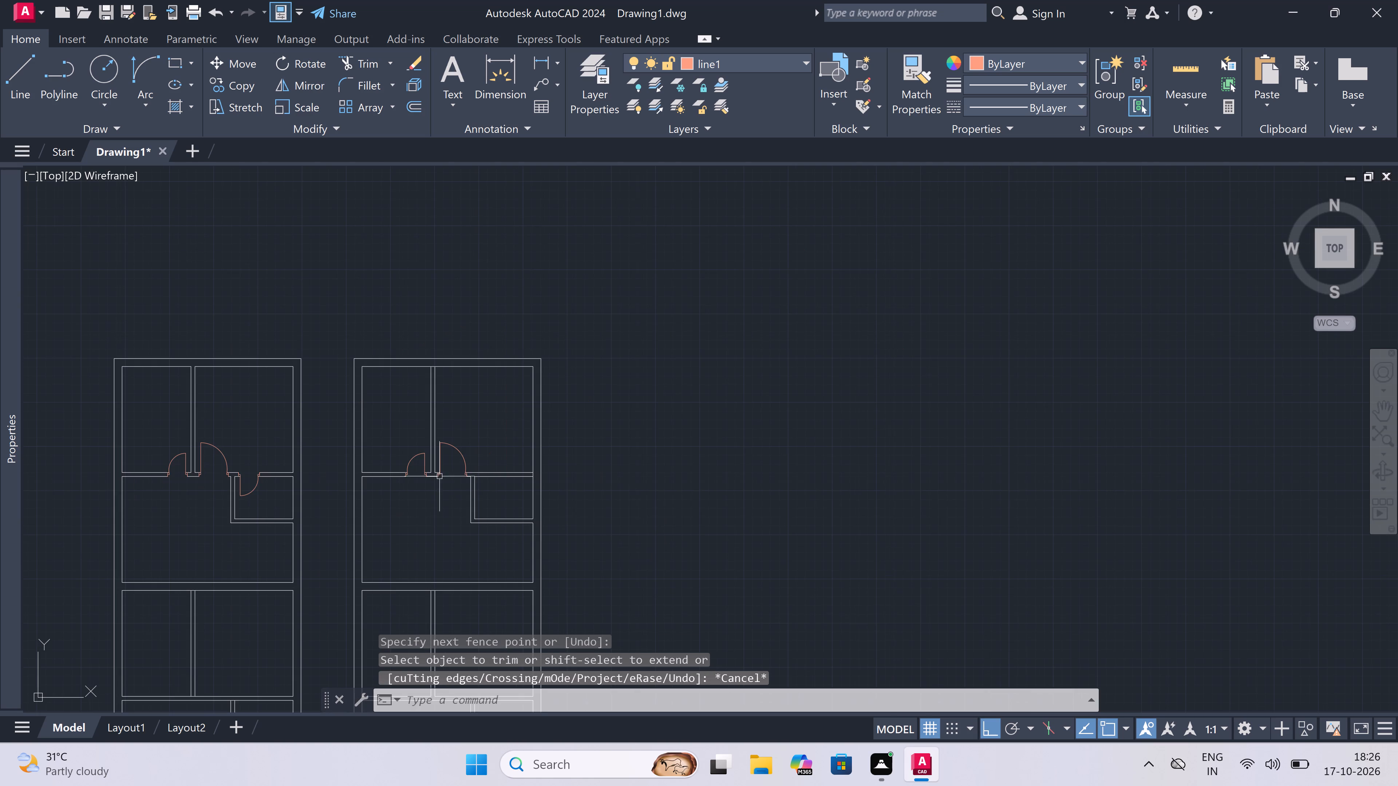
{"action": "scroll", "coordinate": [481, 469], "scroll_direction": "up", "scroll_amount": 5}
{"action": "scroll", "coordinate": [482, 469], "scroll_direction": "down", "scroll_amount": 2}
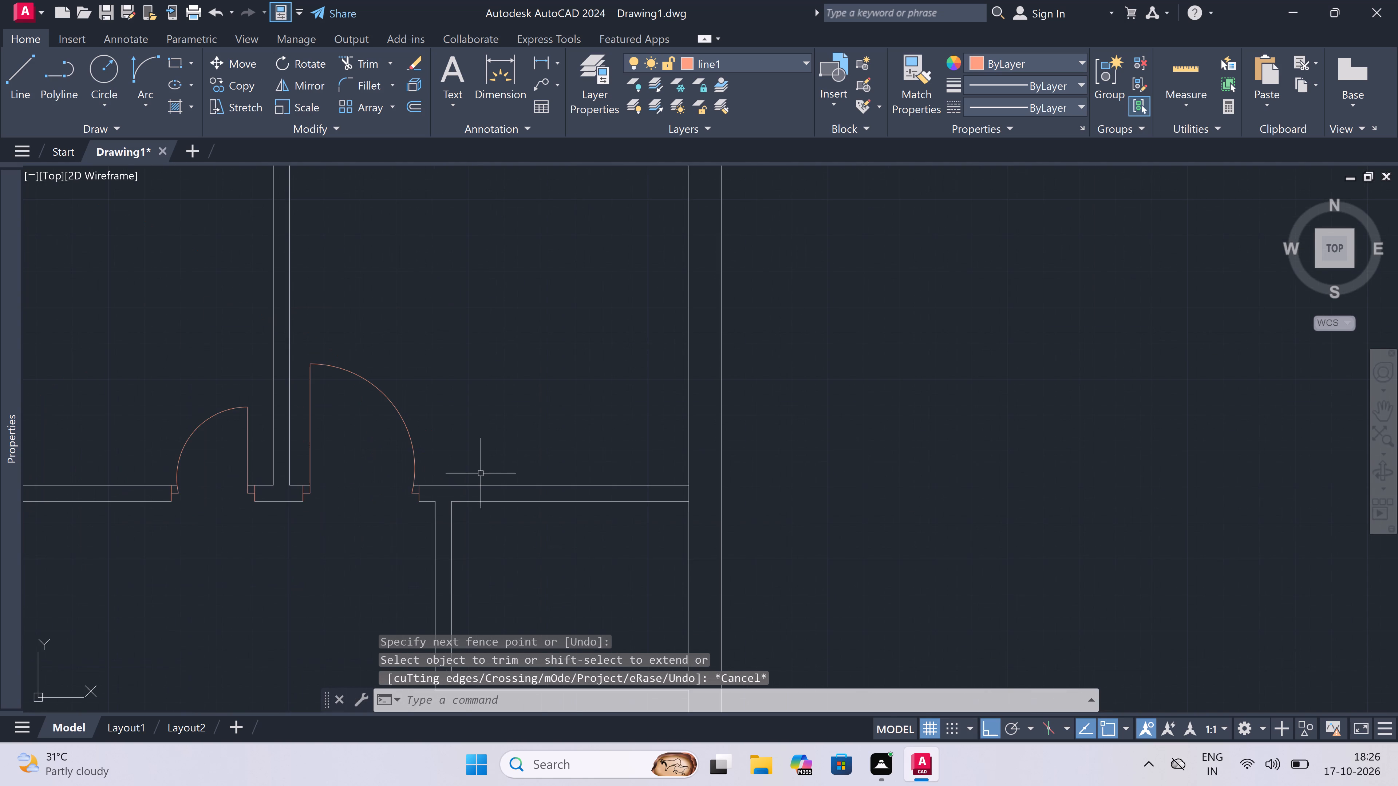
{"action": "scroll", "coordinate": [442, 515], "scroll_direction": "up", "scroll_amount": 2}
{"action": "key", "text": "l"}
{"action": "key", "text": "space"}
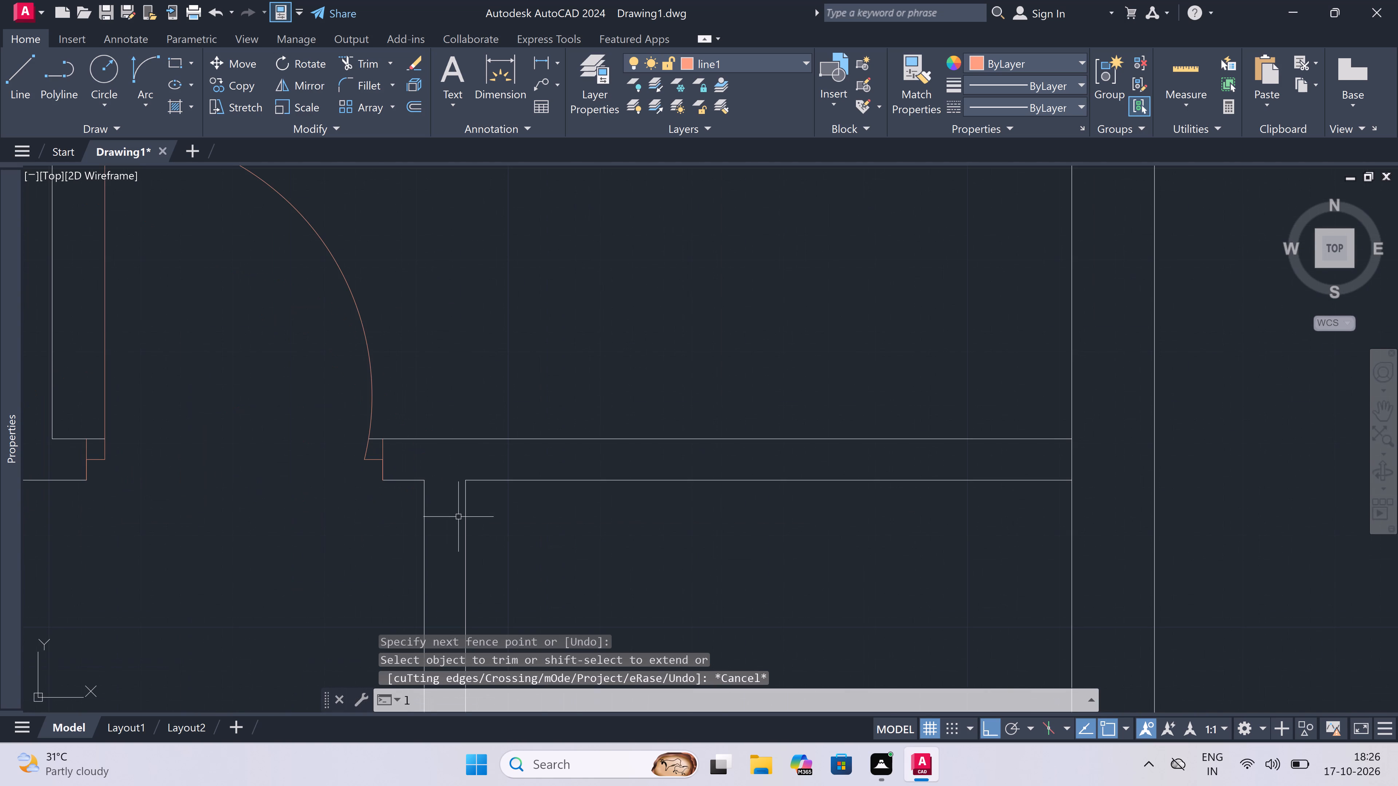
{"action": "double_click", "coordinate": [499, 483]}
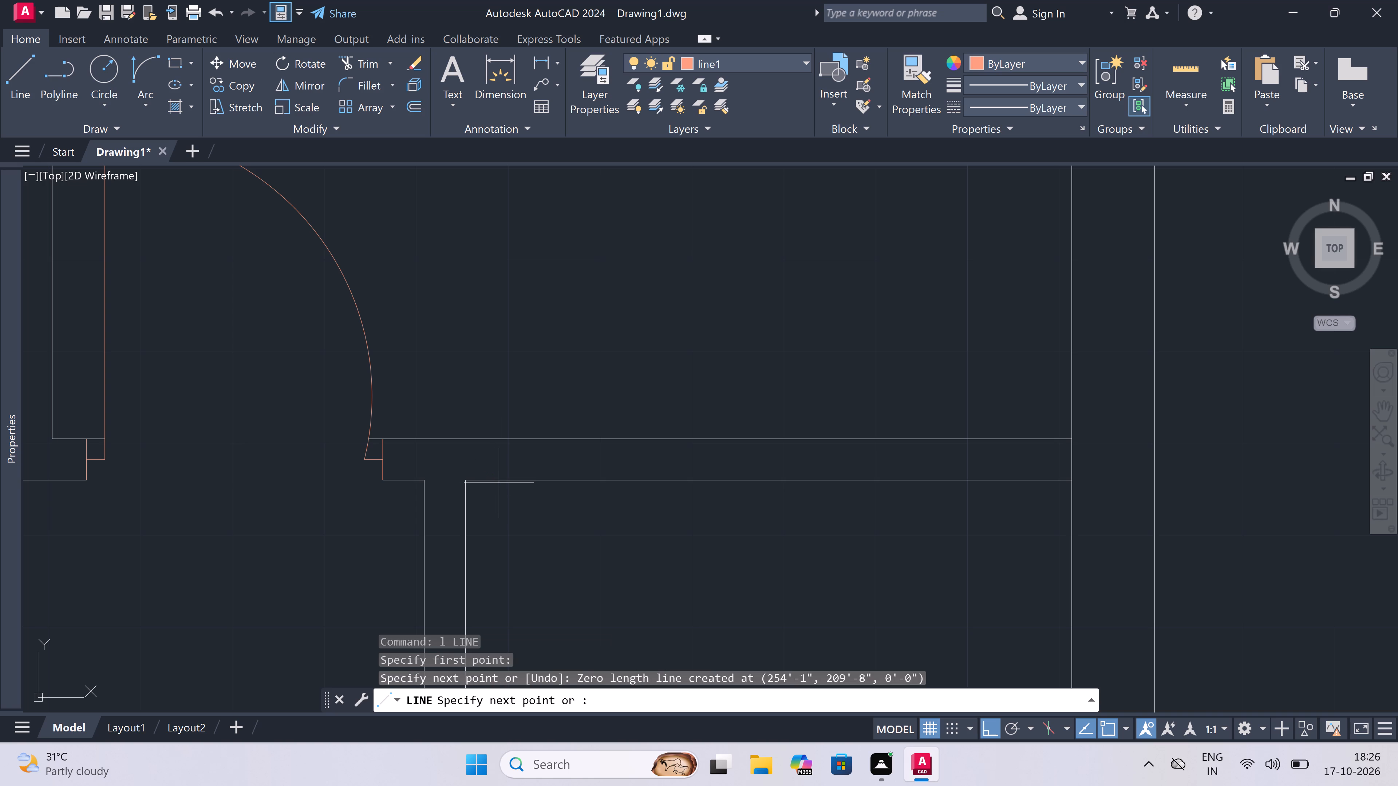
{"action": "left_click_drag", "start_coordinate": [499, 446], "coordinate": [499, 449]}
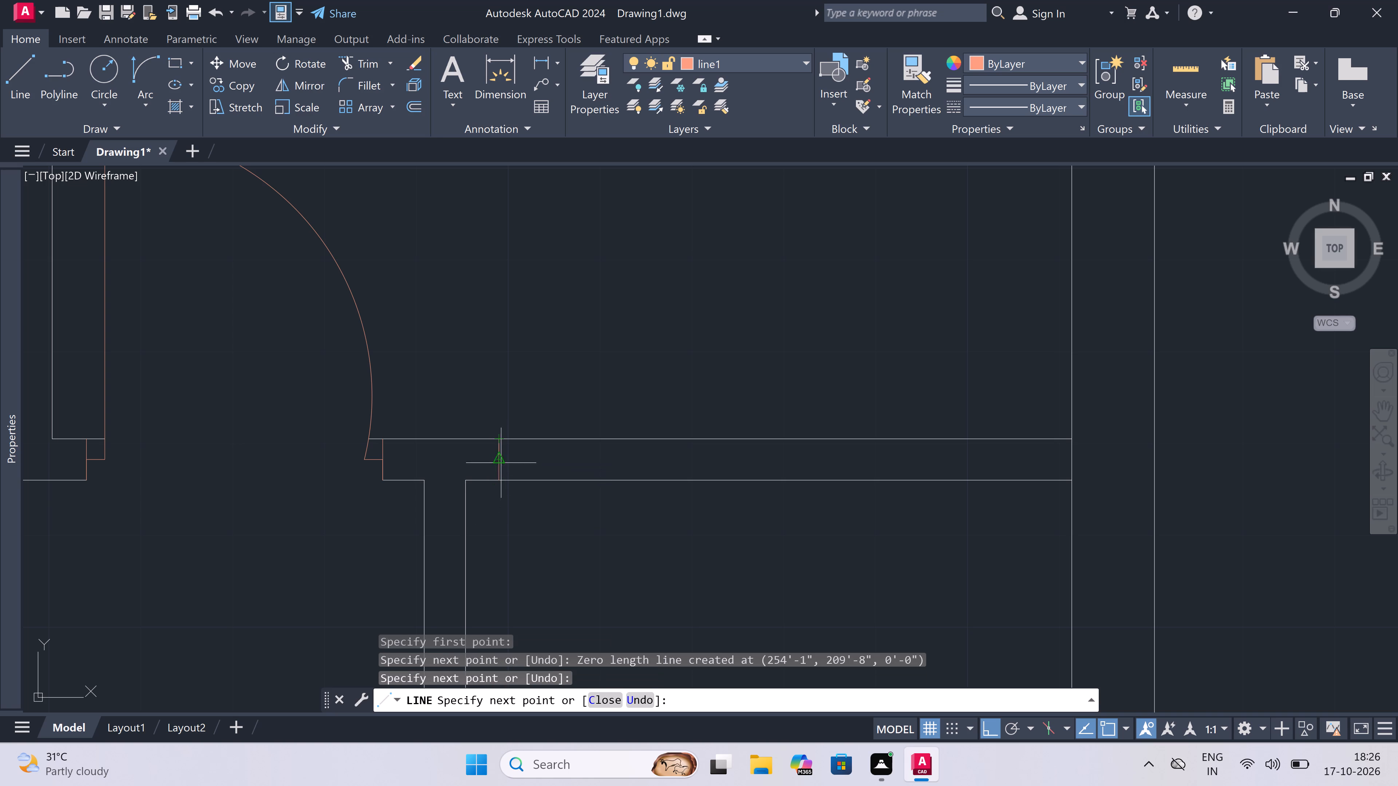
{"action": "left_click_drag", "start_coordinate": [501, 459], "coordinate": [505, 459]}
{"action": "type", "text": "2\""}
{"action": "key", "text": "space"}
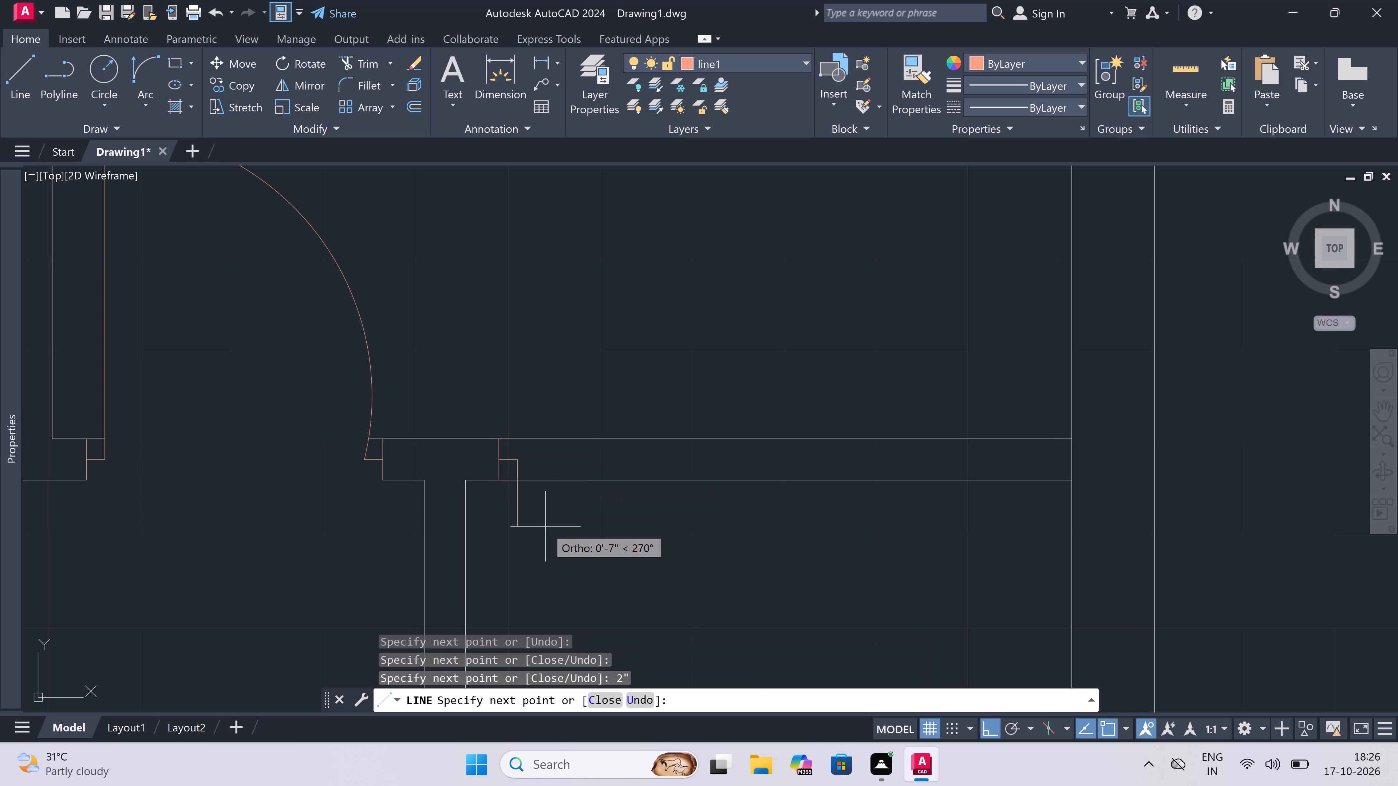
{"action": "type", "text": "2'"}
{"action": "key", "text": "space"}
{"action": "key", "text": "Escape"}
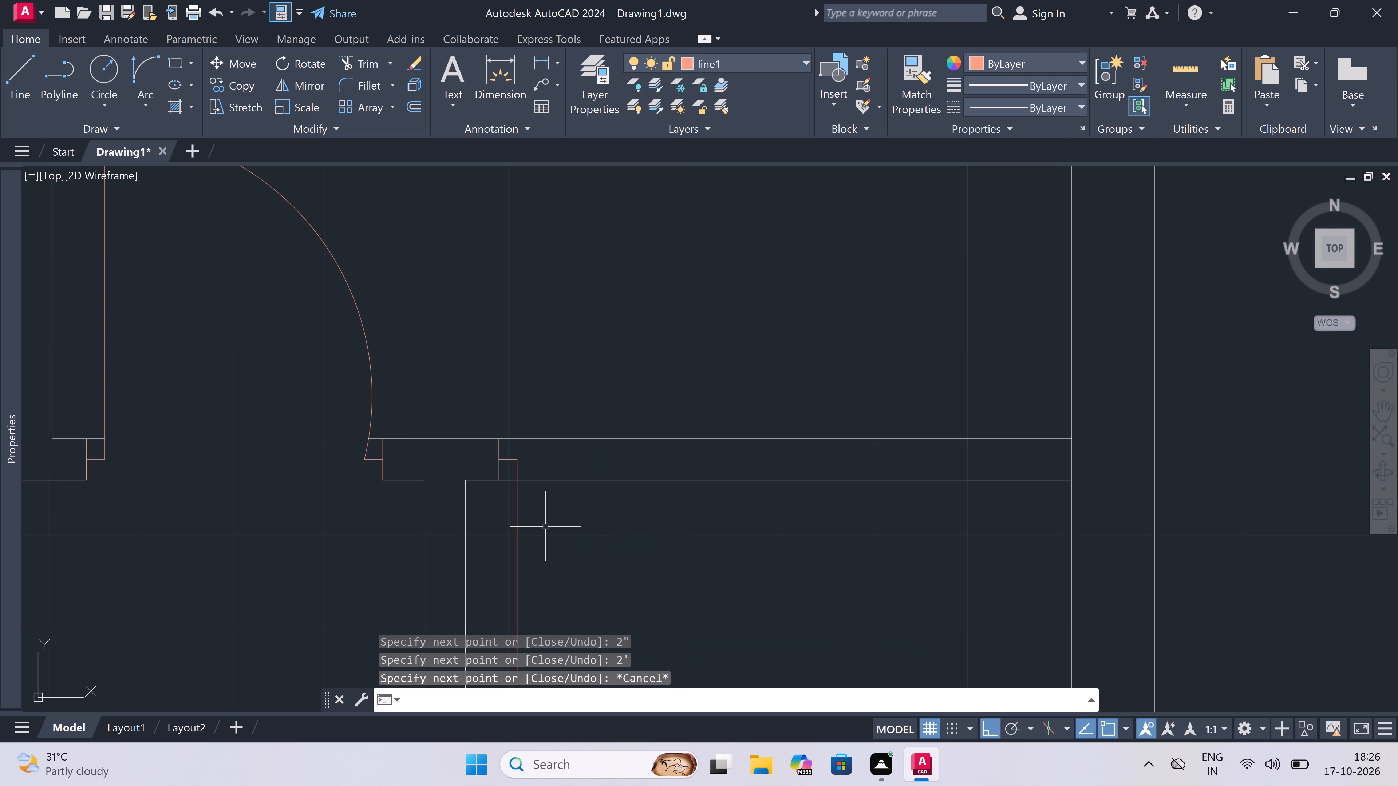
Draw the opposite jamb line across the small room's upper partition, with a 2" stub from its midpoint towards the leaf.
{"action": "key", "text": "space"}
{"action": "scroll", "coordinate": [604, 433], "scroll_direction": "down", "scroll_amount": 4}
{"action": "scroll", "coordinate": [636, 444], "scroll_direction": "up", "scroll_amount": 4}
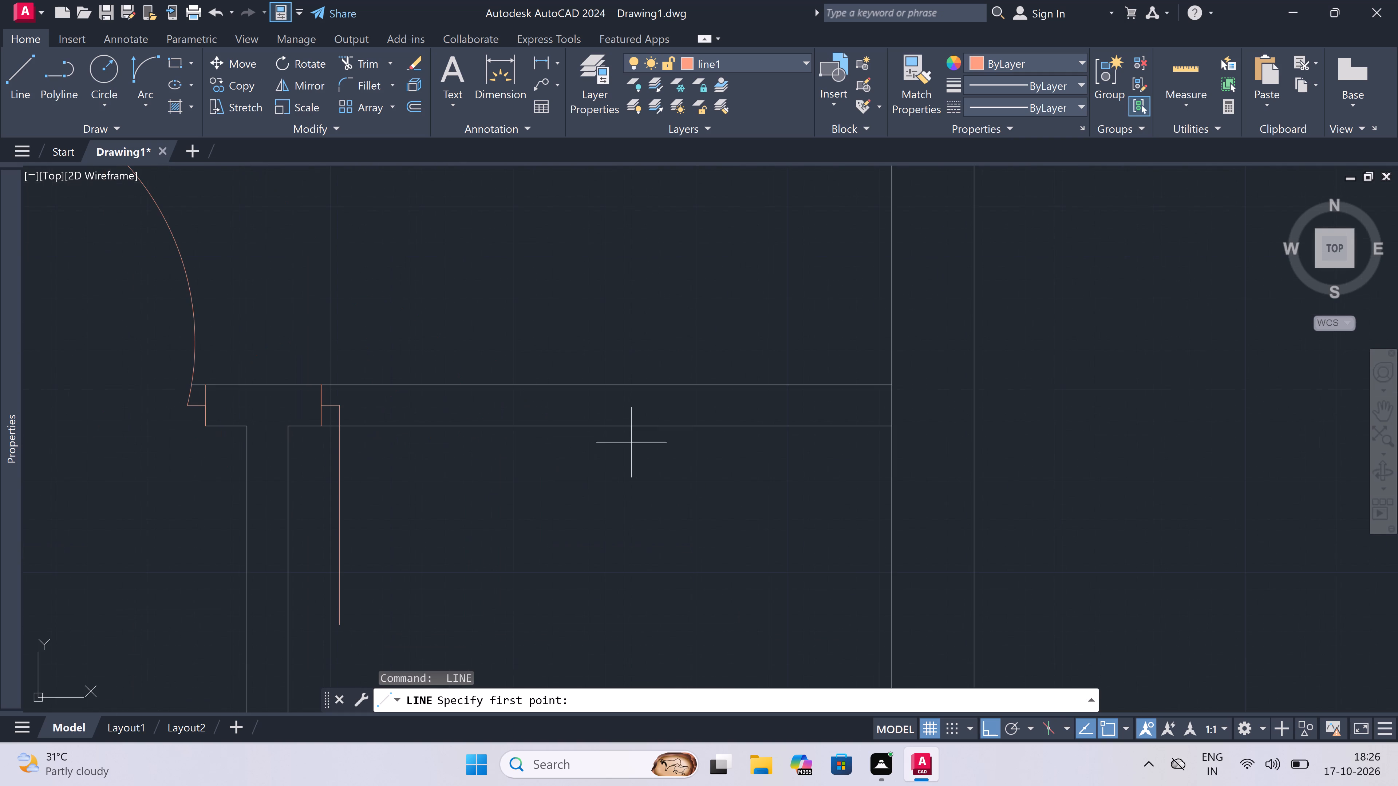
{"action": "left_click", "coordinate": [522, 423]}
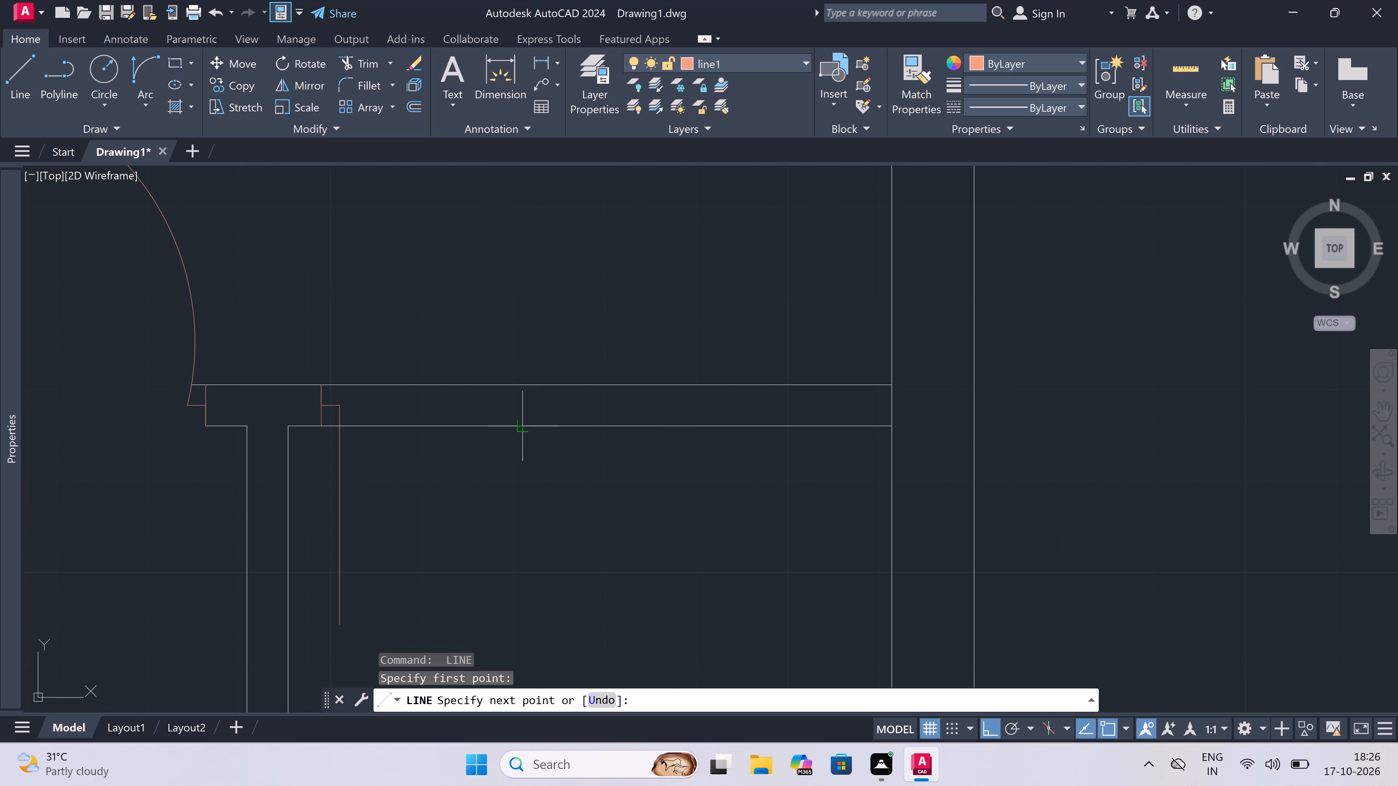
{"action": "left_click", "coordinate": [522, 389]}
{"action": "left_click", "coordinate": [522, 408]}
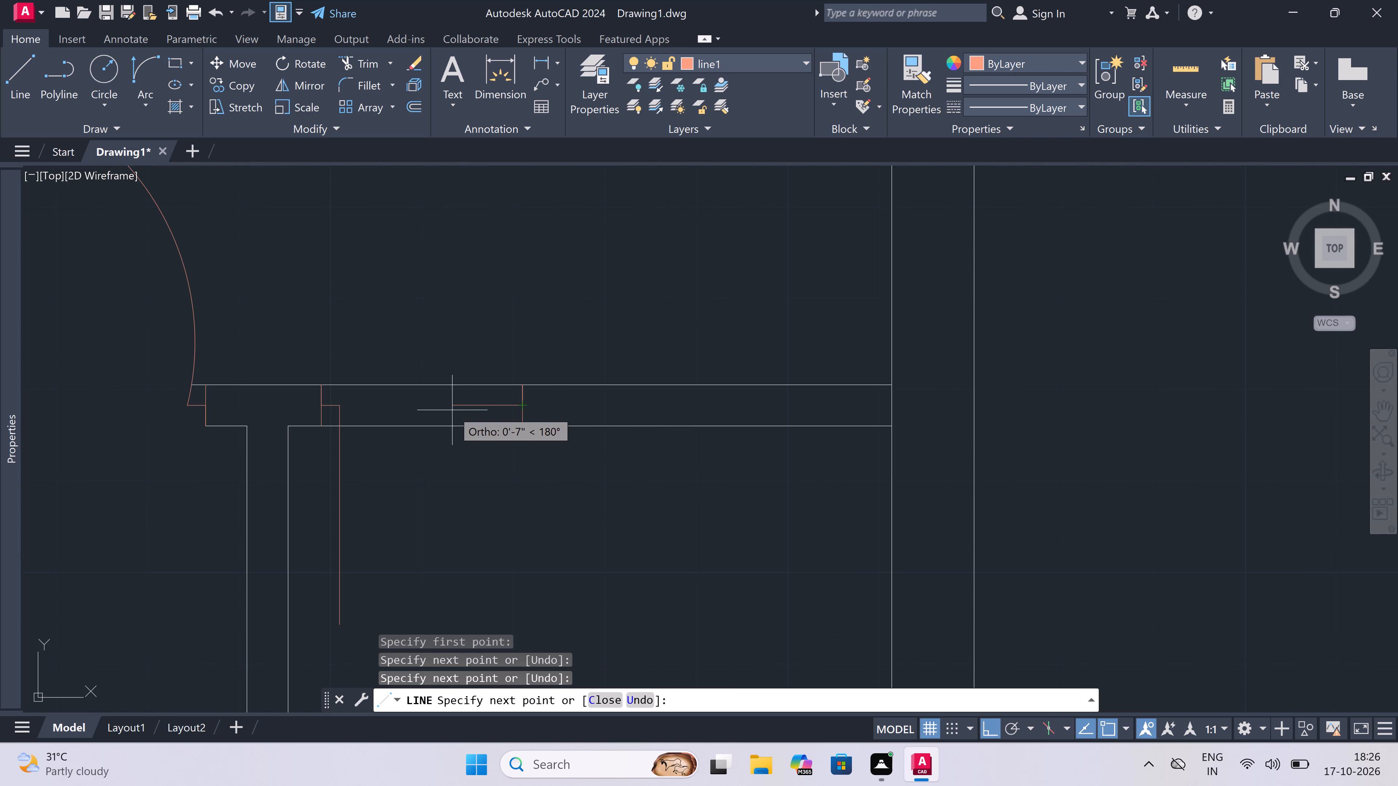
{"action": "type", "text": "2\""}
{"action": "key", "text": "space"}
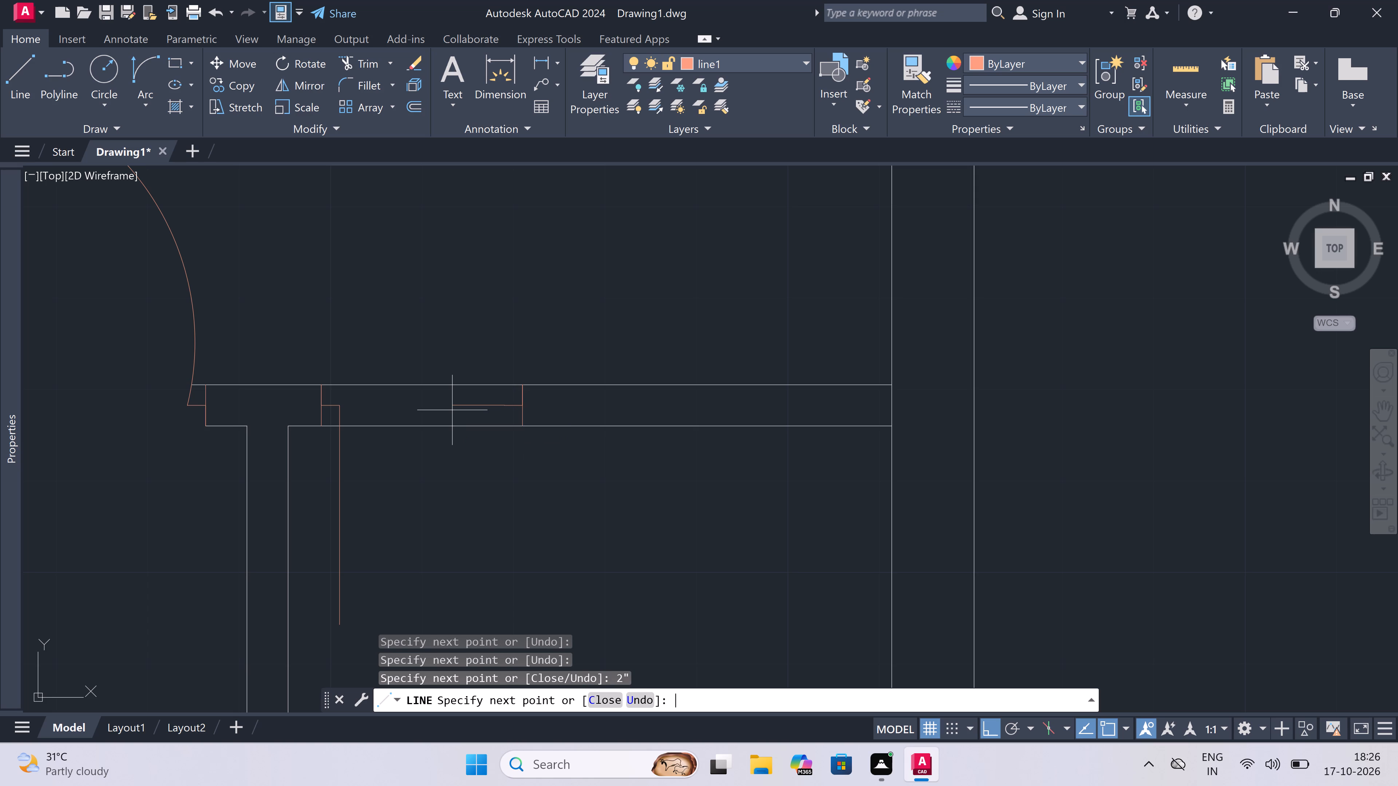
{"action": "key", "text": "Escape"}
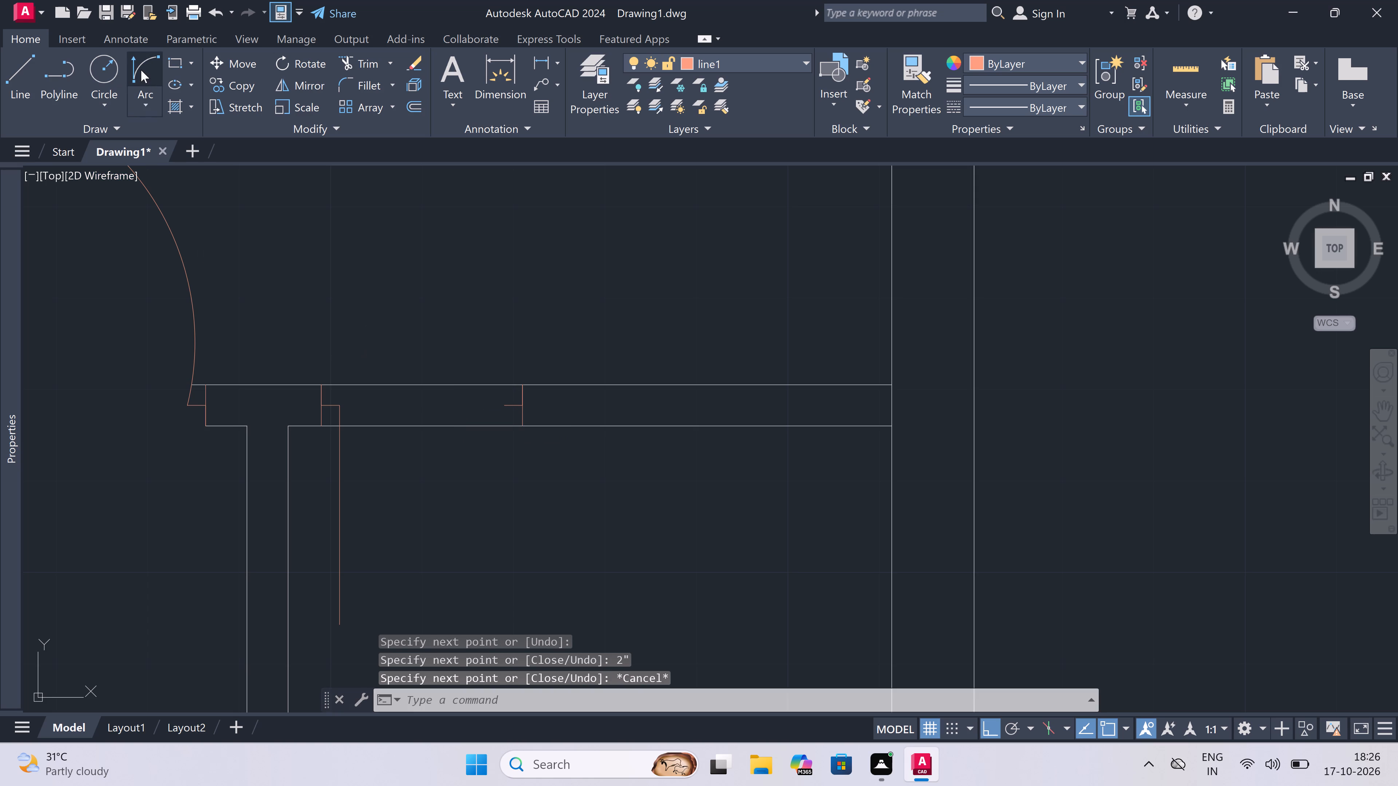
Draw the small room's door swing as a Start, End, Direction arc from the leaf's lower end to the opposite jamb's stub.
{"action": "left_click_drag", "start_coordinate": [141, 70], "coordinate": [145, 74]}
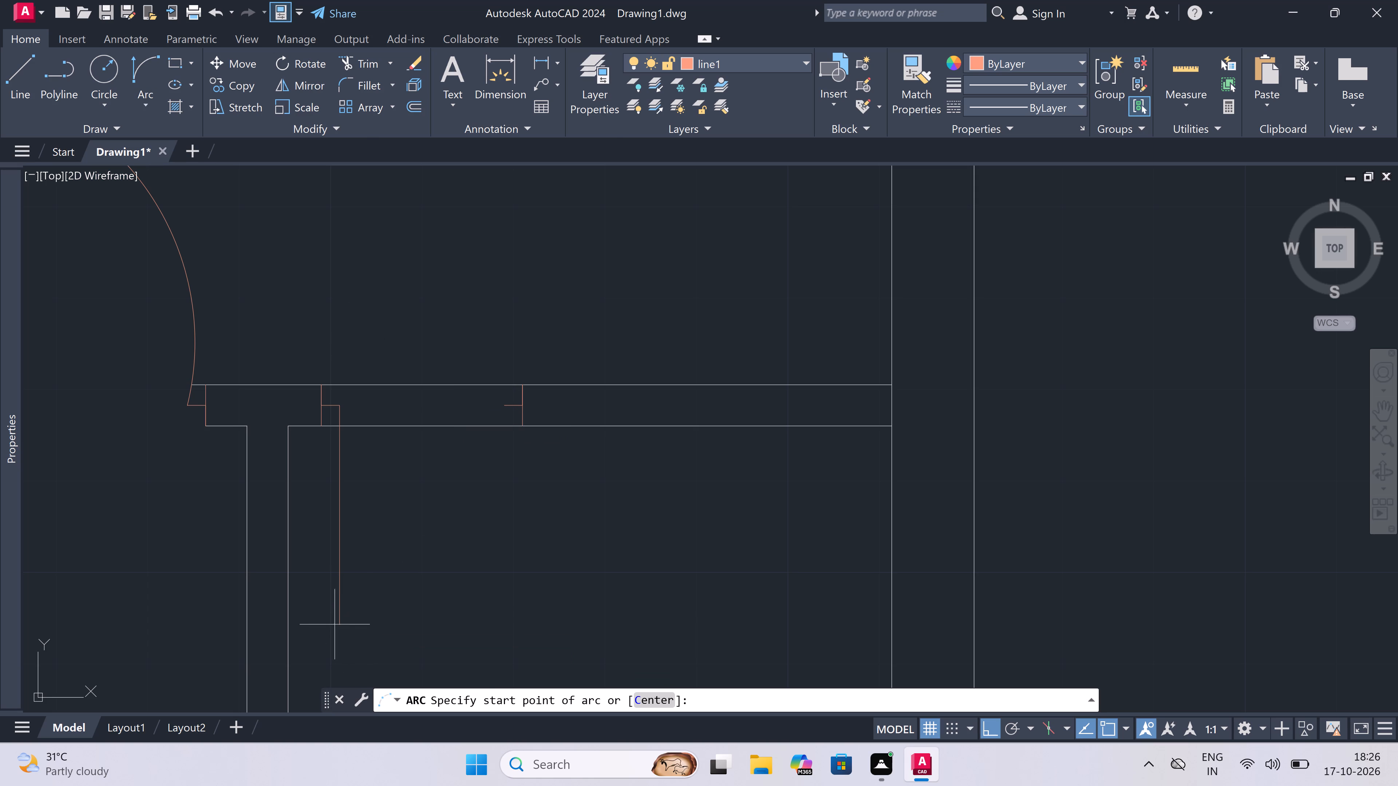
{"action": "left_click_drag", "start_coordinate": [335, 629], "coordinate": [339, 625]}
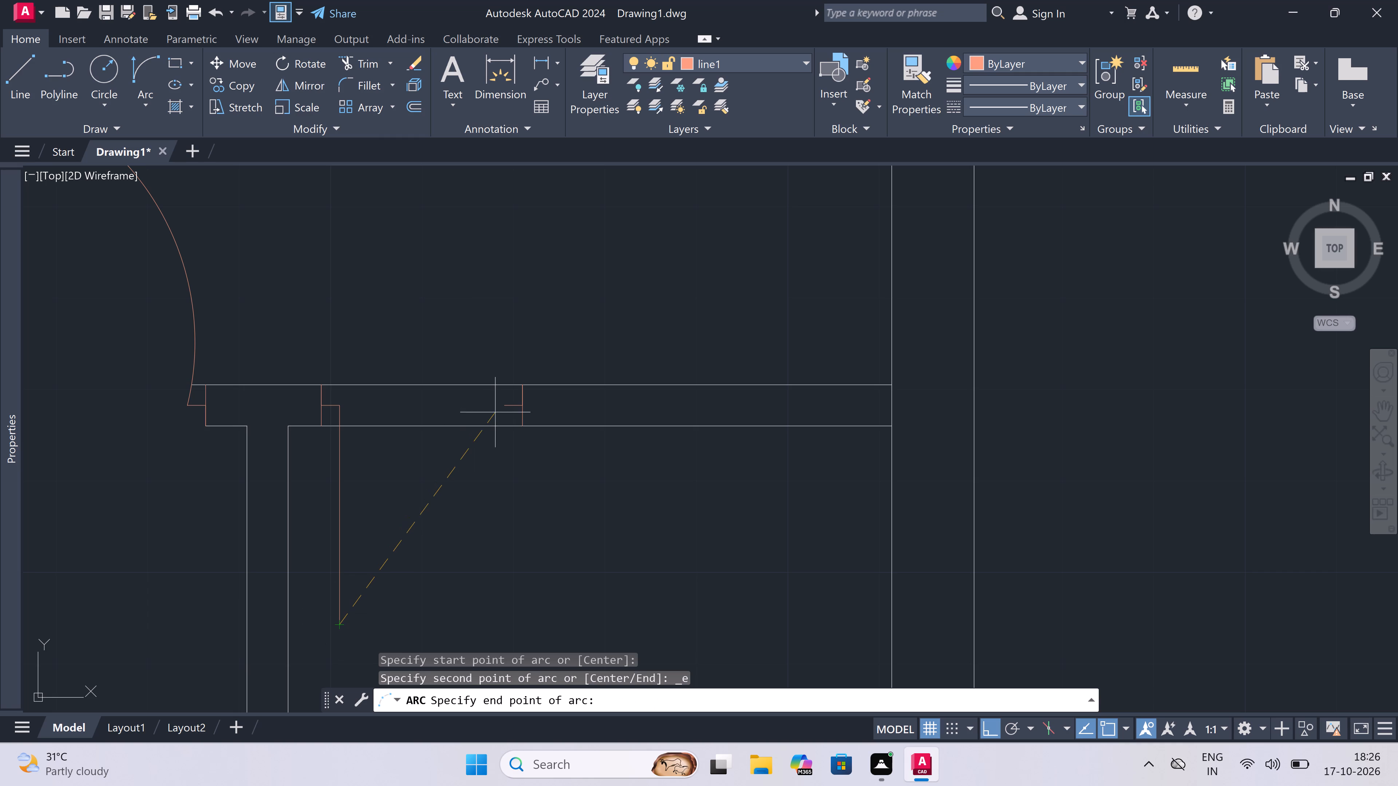
{"action": "left_click_drag", "start_coordinate": [505, 403], "coordinate": [509, 407]}
{"action": "left_click", "coordinate": [596, 557]}
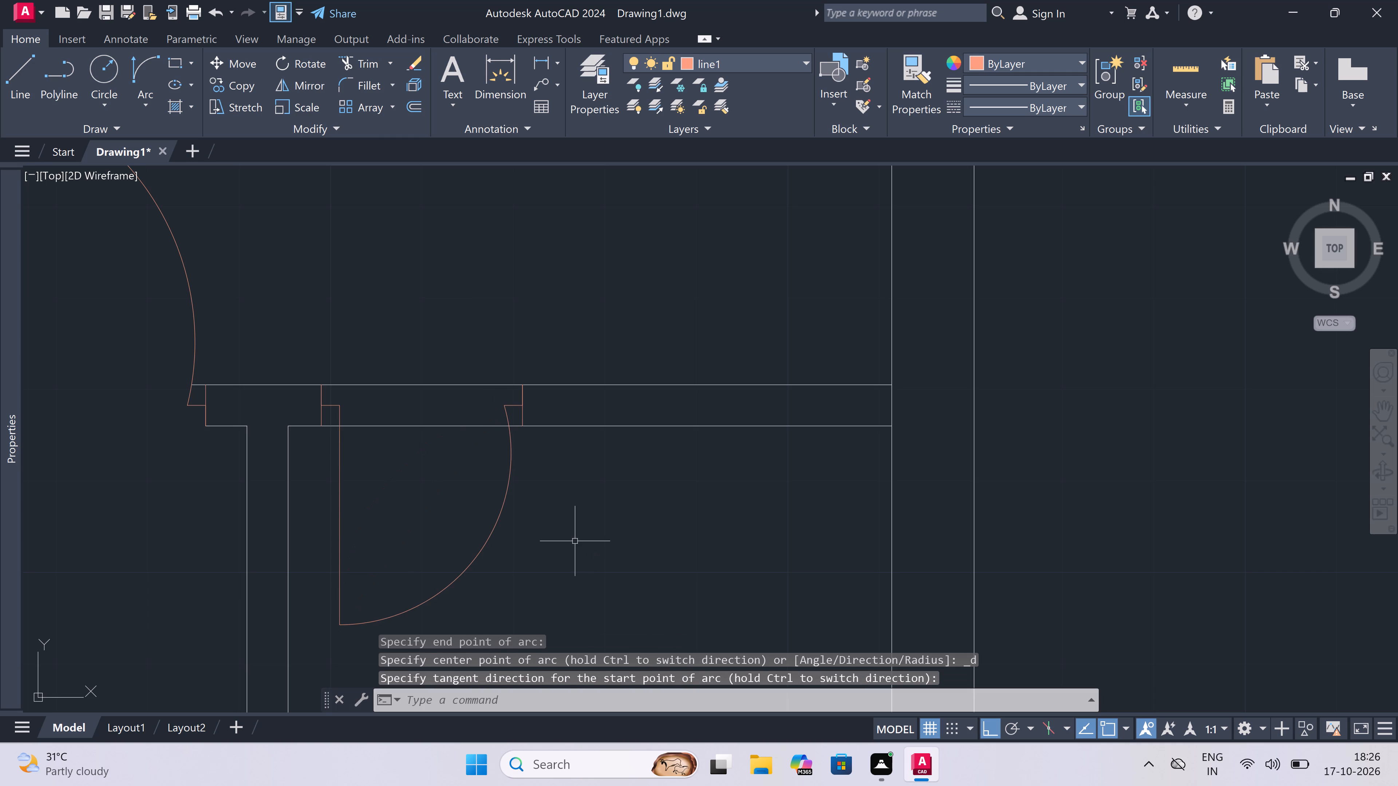
Trim both partition lines between the small room door's jambs to open the doorway.
{"action": "key", "text": "t"}
{"action": "key", "text": "r"}
{"action": "key", "text": "space"}
{"action": "left_click_drag", "start_coordinate": [426, 333], "coordinate": [428, 340]}
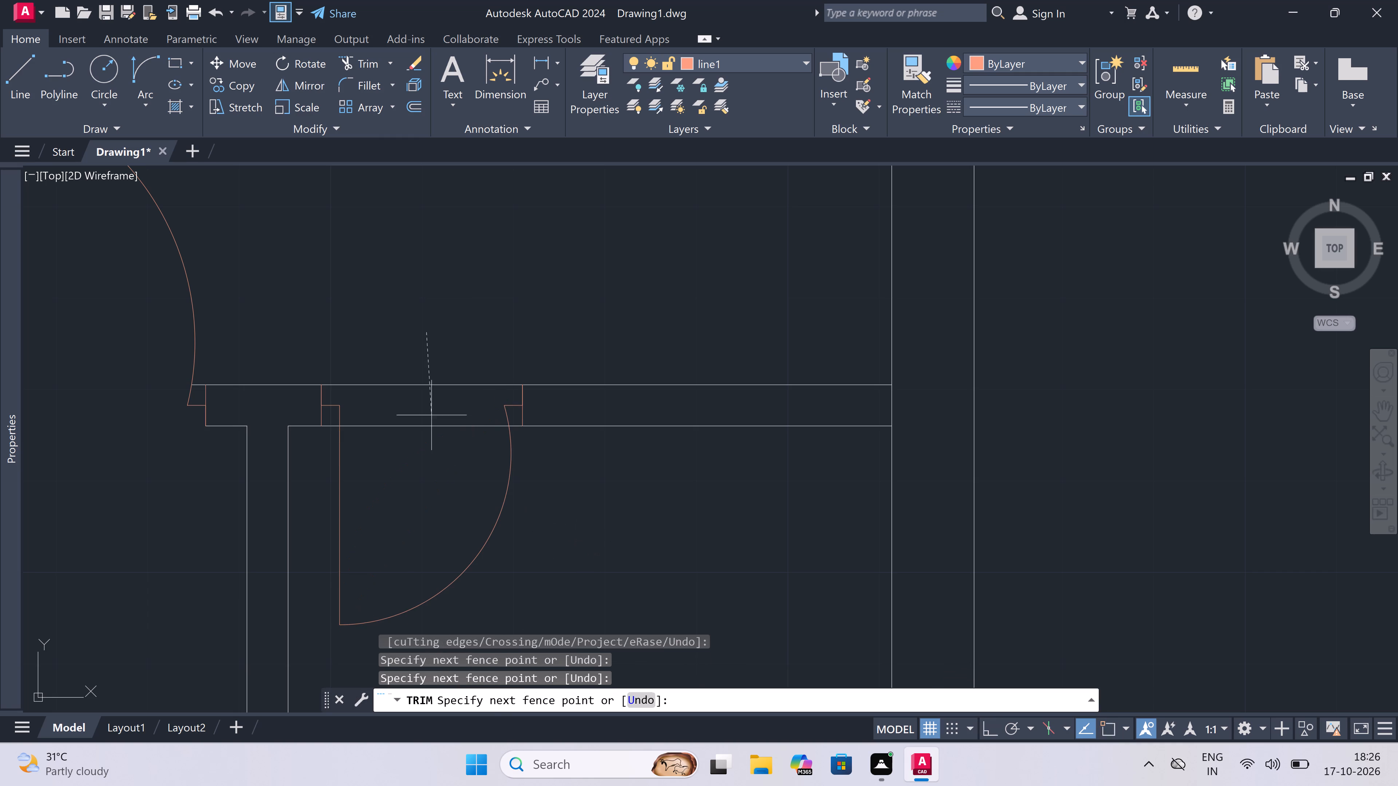
{"action": "left_click", "coordinate": [420, 529]}
{"action": "key", "text": "Escape"}
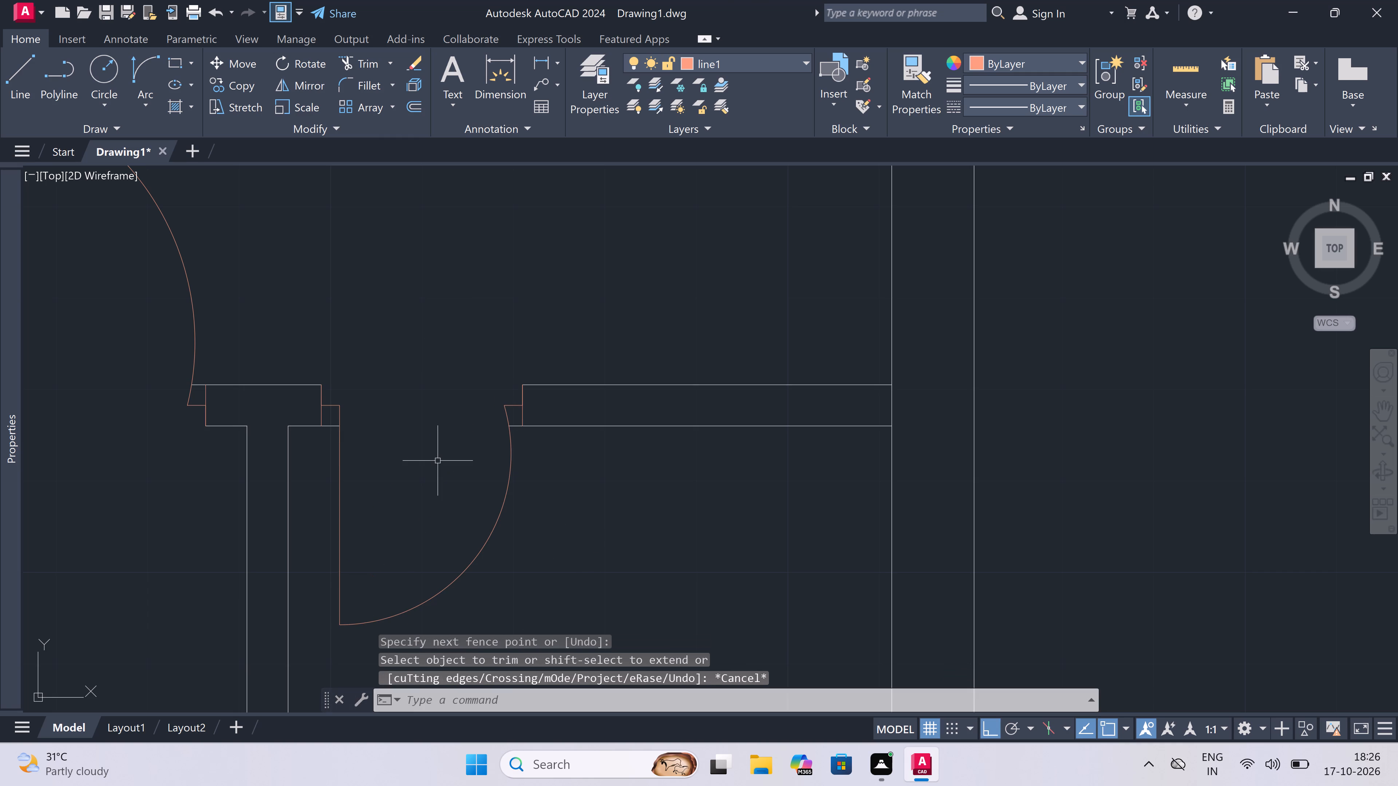
In the left block's second unit, draw the upper-right room's jamb line near the dividing partition, with a 2" stub and a 3' leaf going up.
{"action": "scroll", "coordinate": [564, 461], "scroll_direction": "down", "scroll_amount": 3}
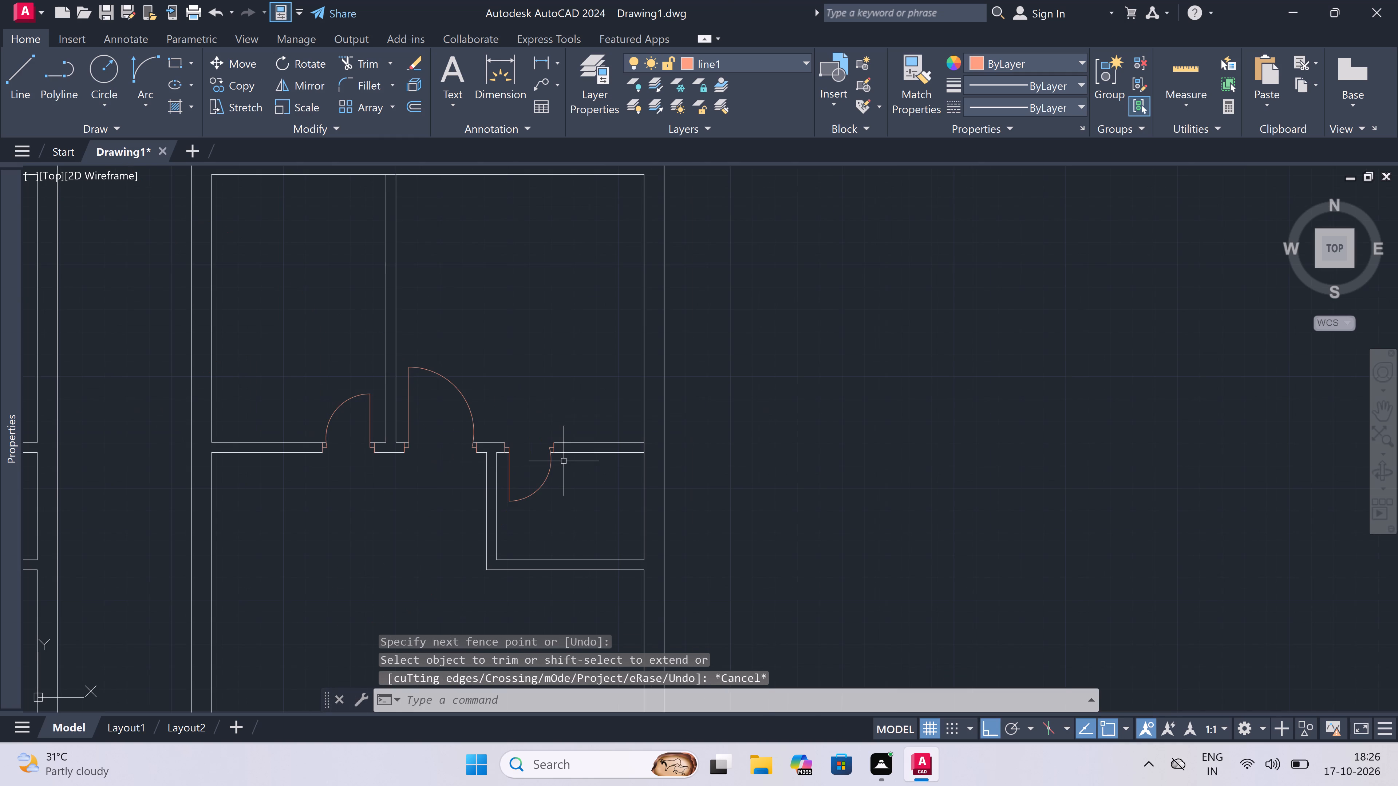
{"action": "scroll", "coordinate": [549, 458], "scroll_direction": "down", "scroll_amount": 5}
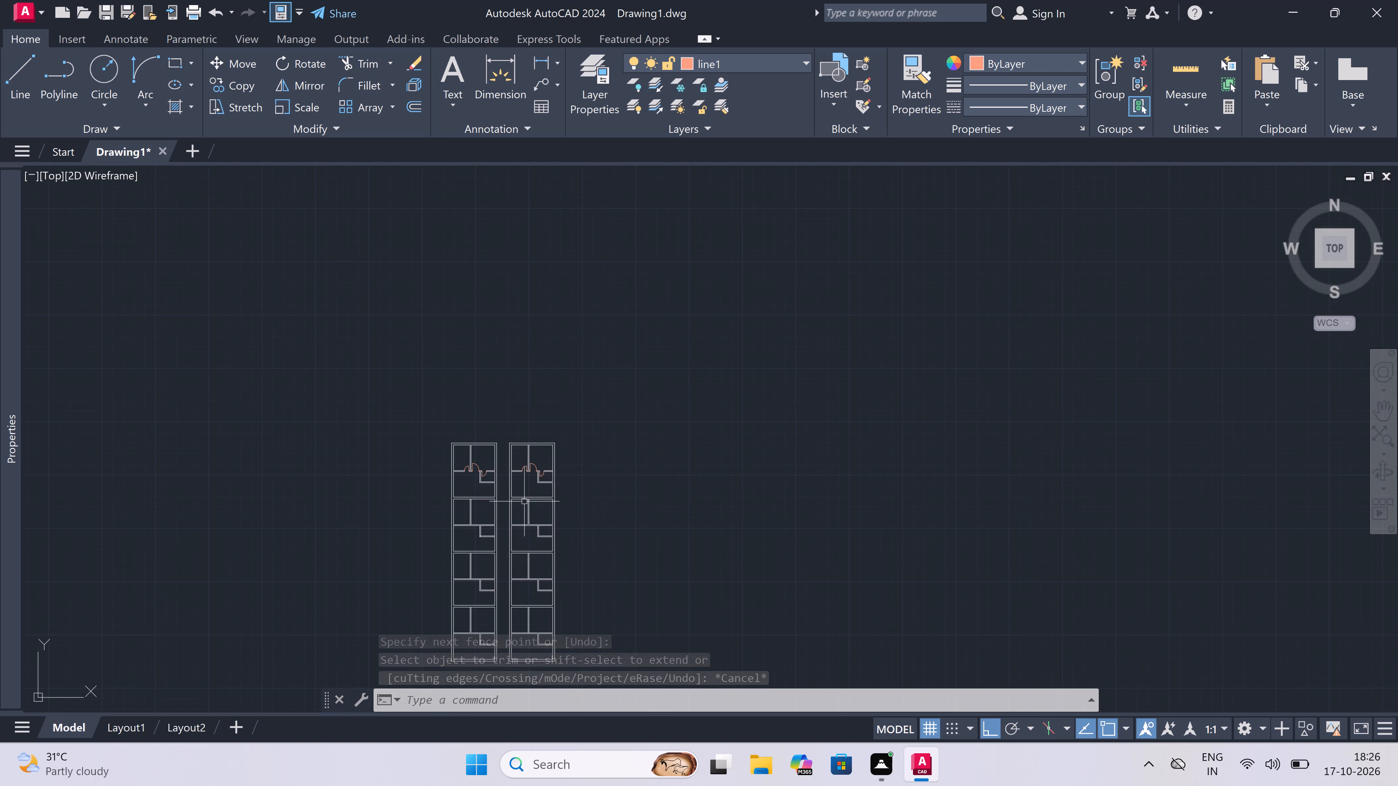
{"action": "scroll", "coordinate": [492, 488], "scroll_direction": "up", "scroll_amount": 4}
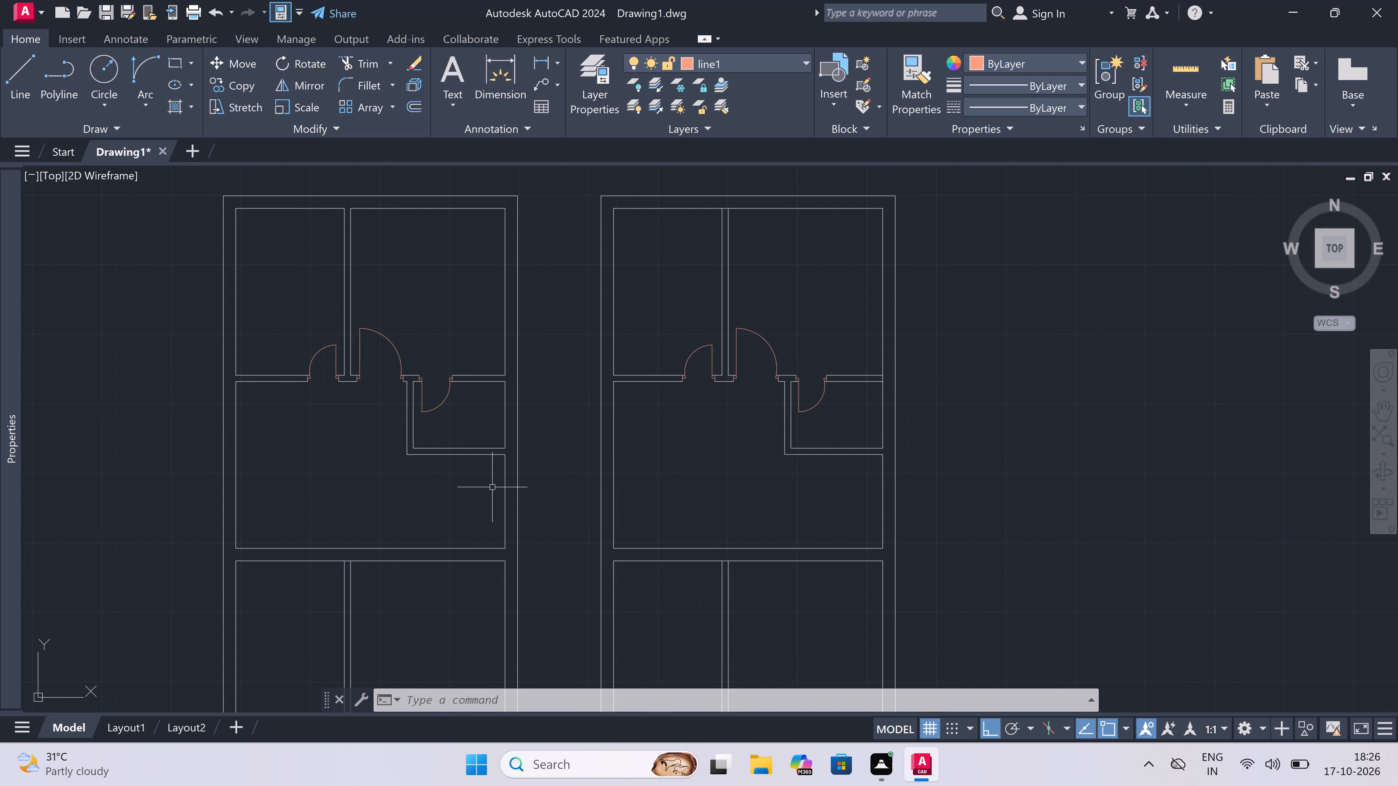
{"action": "scroll", "coordinate": [492, 489], "scroll_direction": "down", "scroll_amount": 3}
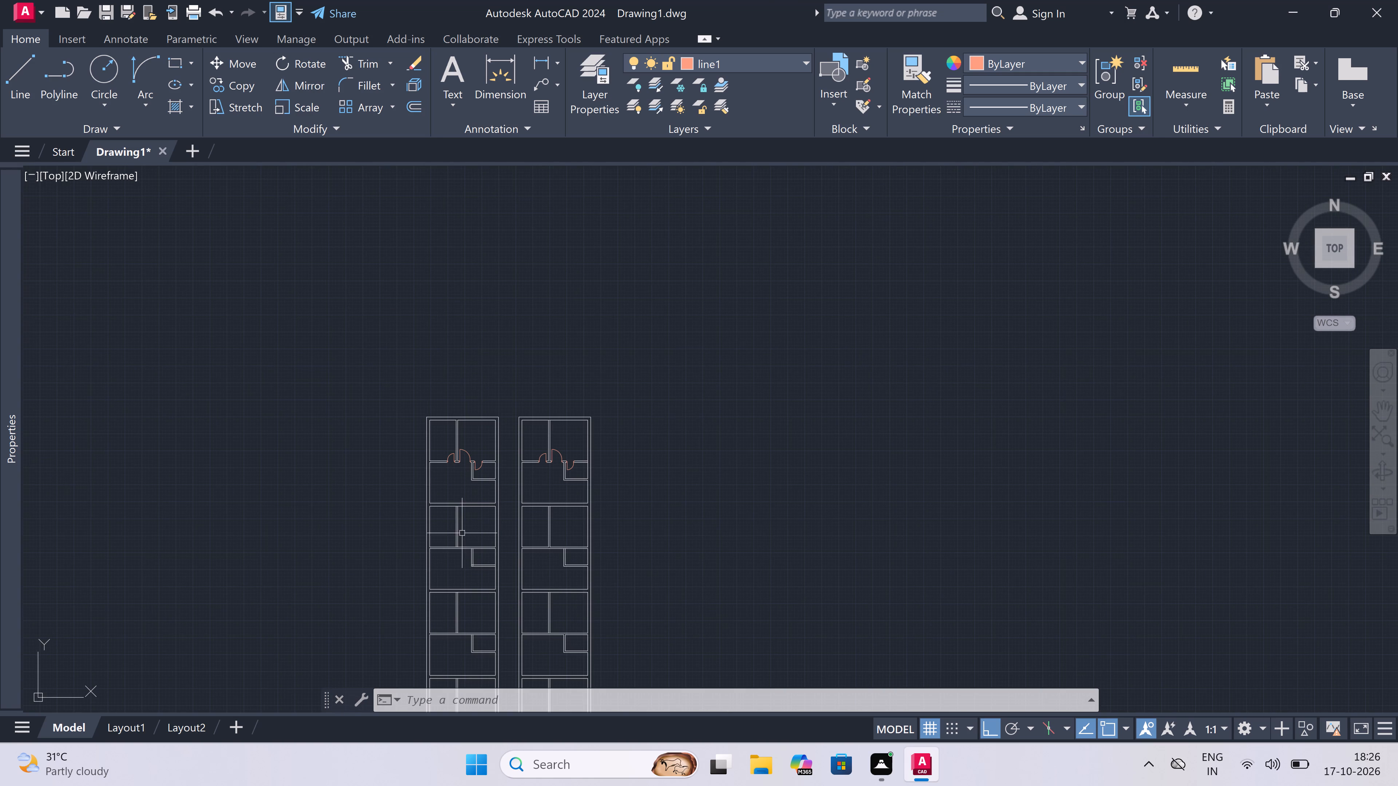
{"action": "scroll", "coordinate": [453, 548], "scroll_direction": "up", "scroll_amount": 3}
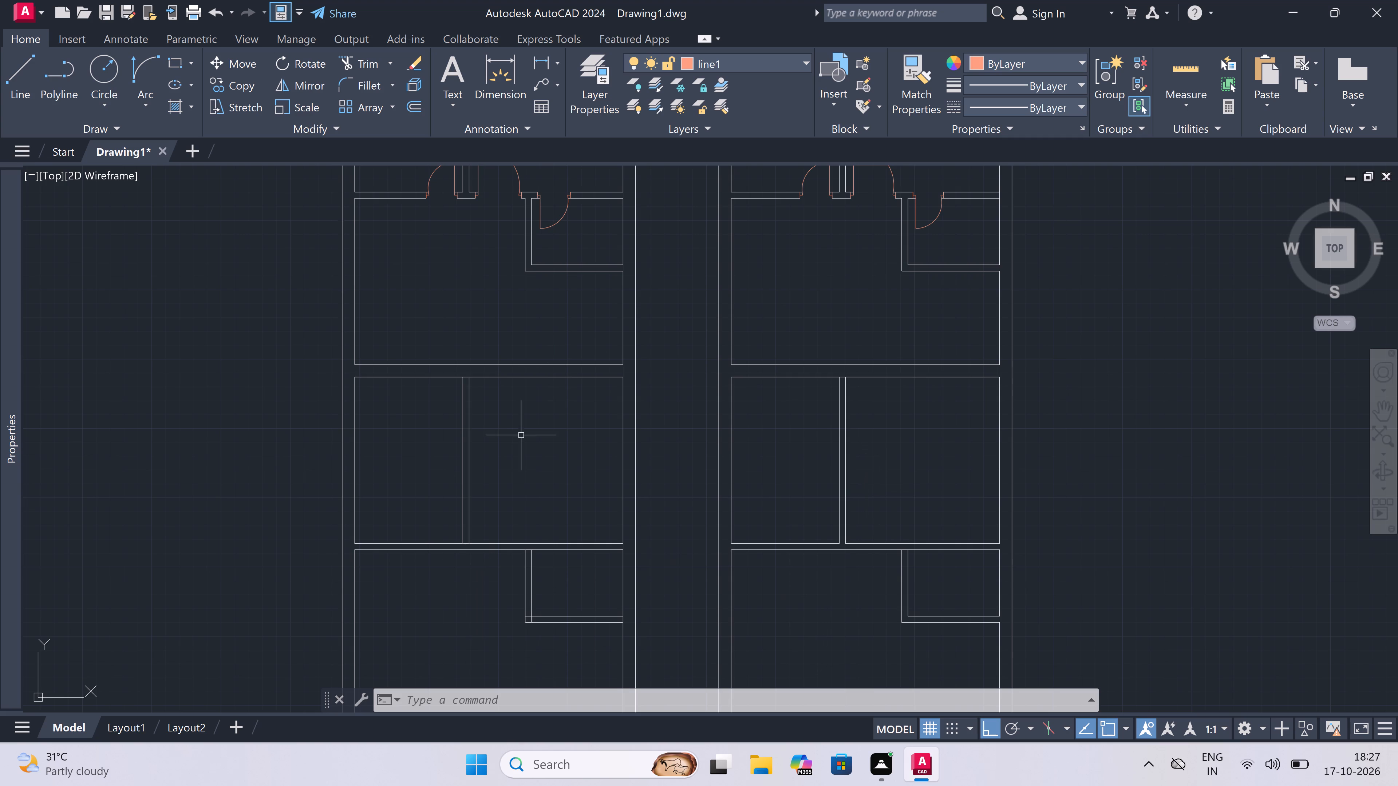
{"action": "type", "text": "l"}
{"action": "key", "text": "space"}
{"action": "scroll", "coordinate": [473, 539], "scroll_direction": "up", "scroll_amount": 1}
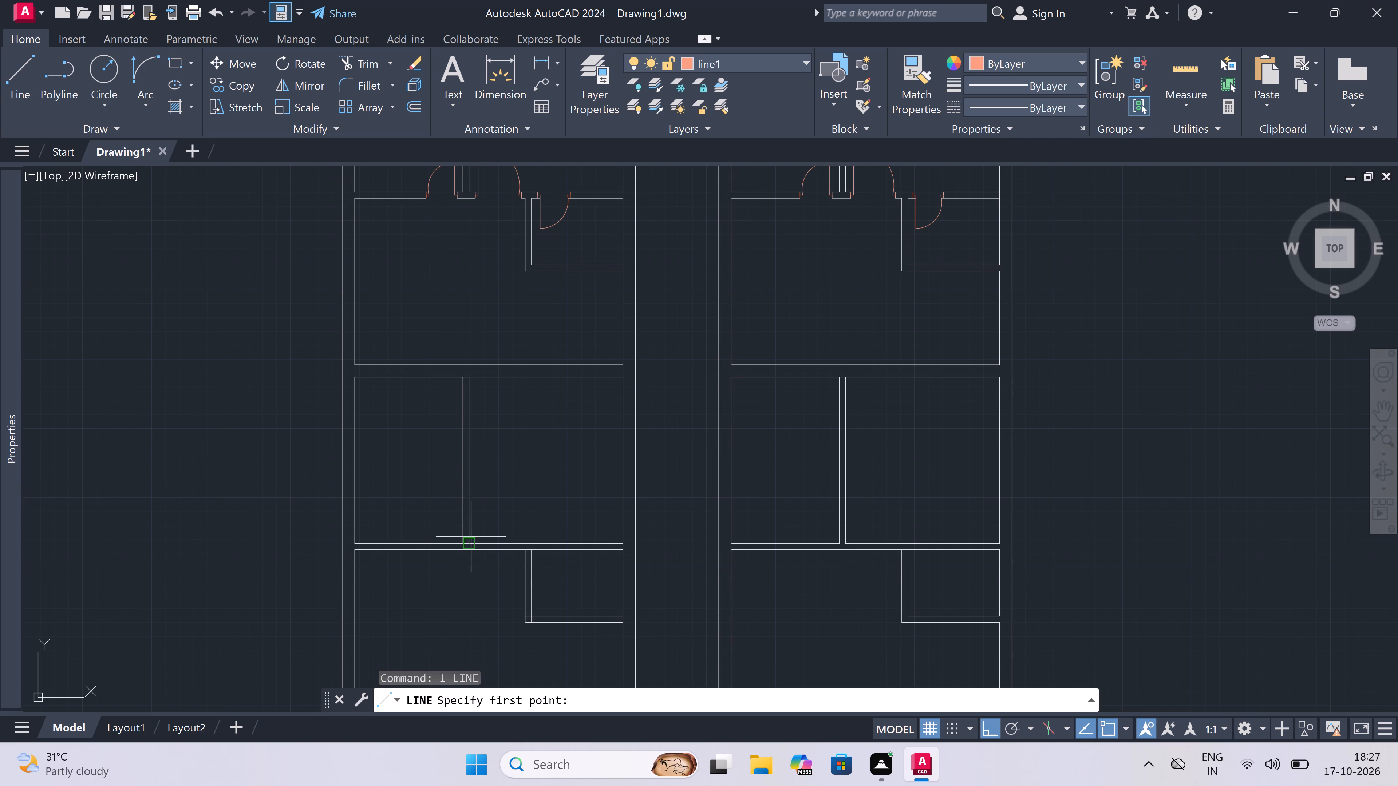
{"action": "scroll", "coordinate": [473, 539], "scroll_direction": "up", "scroll_amount": 2}
{"action": "left_click", "coordinate": [483, 558]}
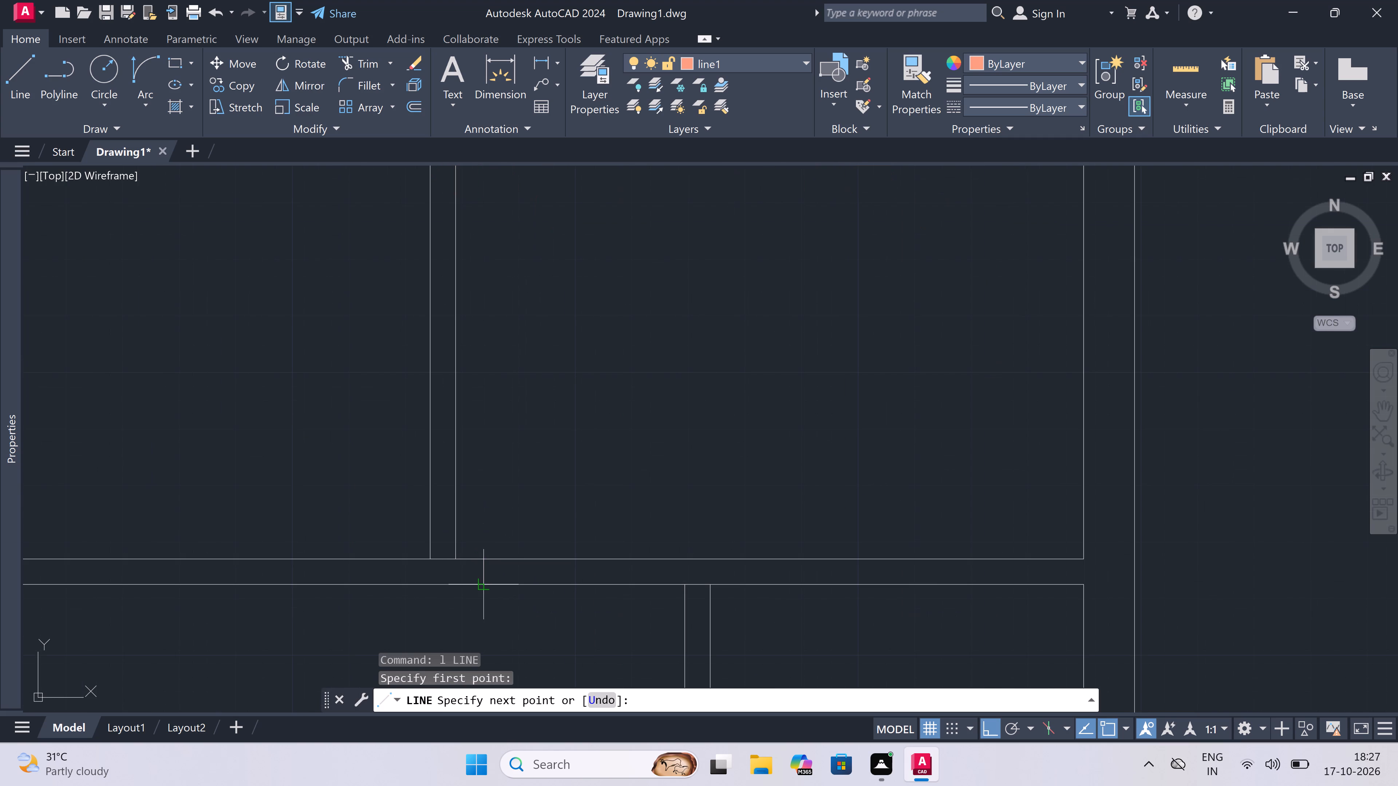
{"action": "left_click", "coordinate": [481, 581]}
{"action": "left_click", "coordinate": [482, 568]}
{"action": "scroll", "coordinate": [522, 567], "scroll_direction": "up", "scroll_amount": 2}
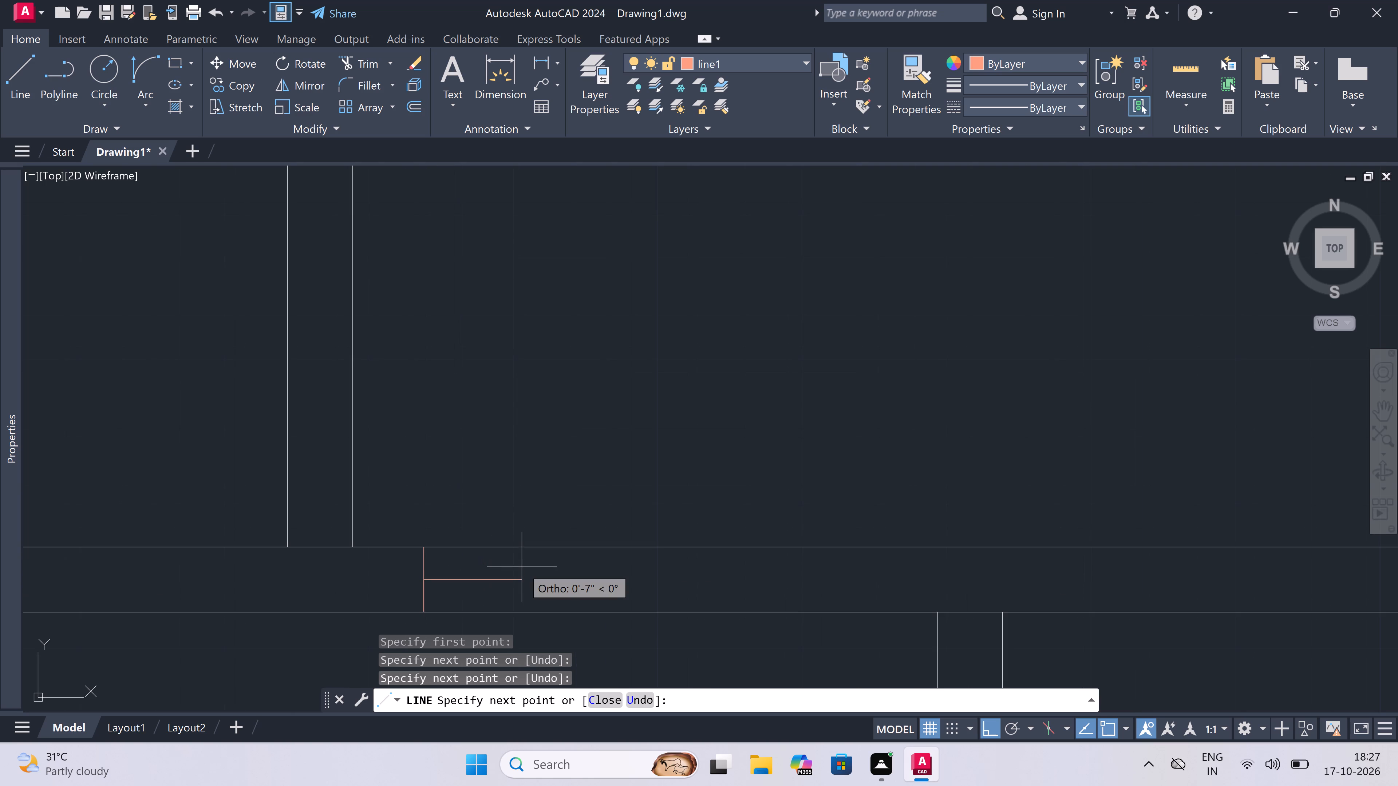
{"action": "type", "text": "2\""}
{"action": "key", "text": "space"}
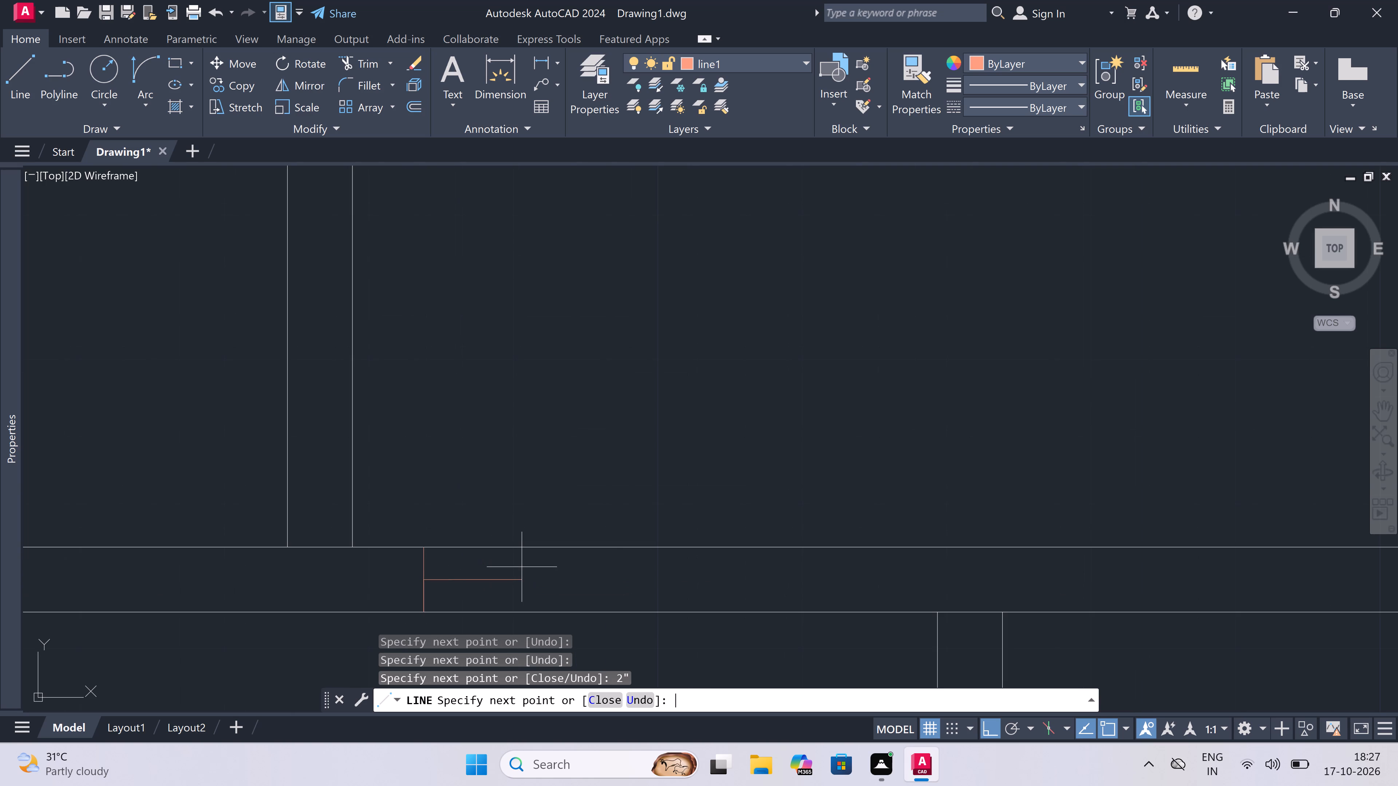
{"action": "type", "text": "3'"}
{"action": "key", "text": "space"}
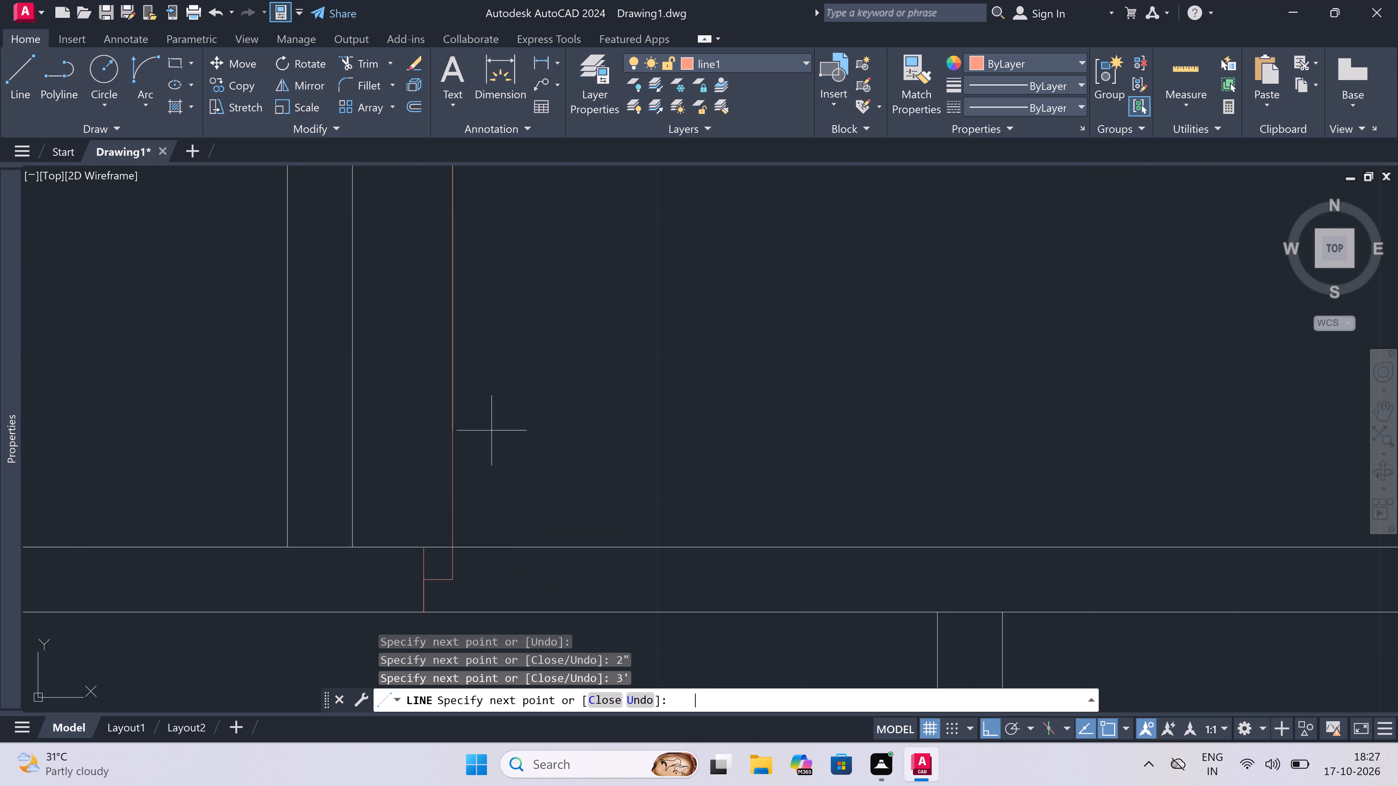
{"action": "key", "text": "Escape"}
Draw the opposite jamb line across the horizontal partition, with a 2" stub from its midpoint towards the 3' leaf.
{"action": "key", "text": "space"}
{"action": "scroll", "coordinate": [659, 570], "scroll_direction": "down", "scroll_amount": 2}
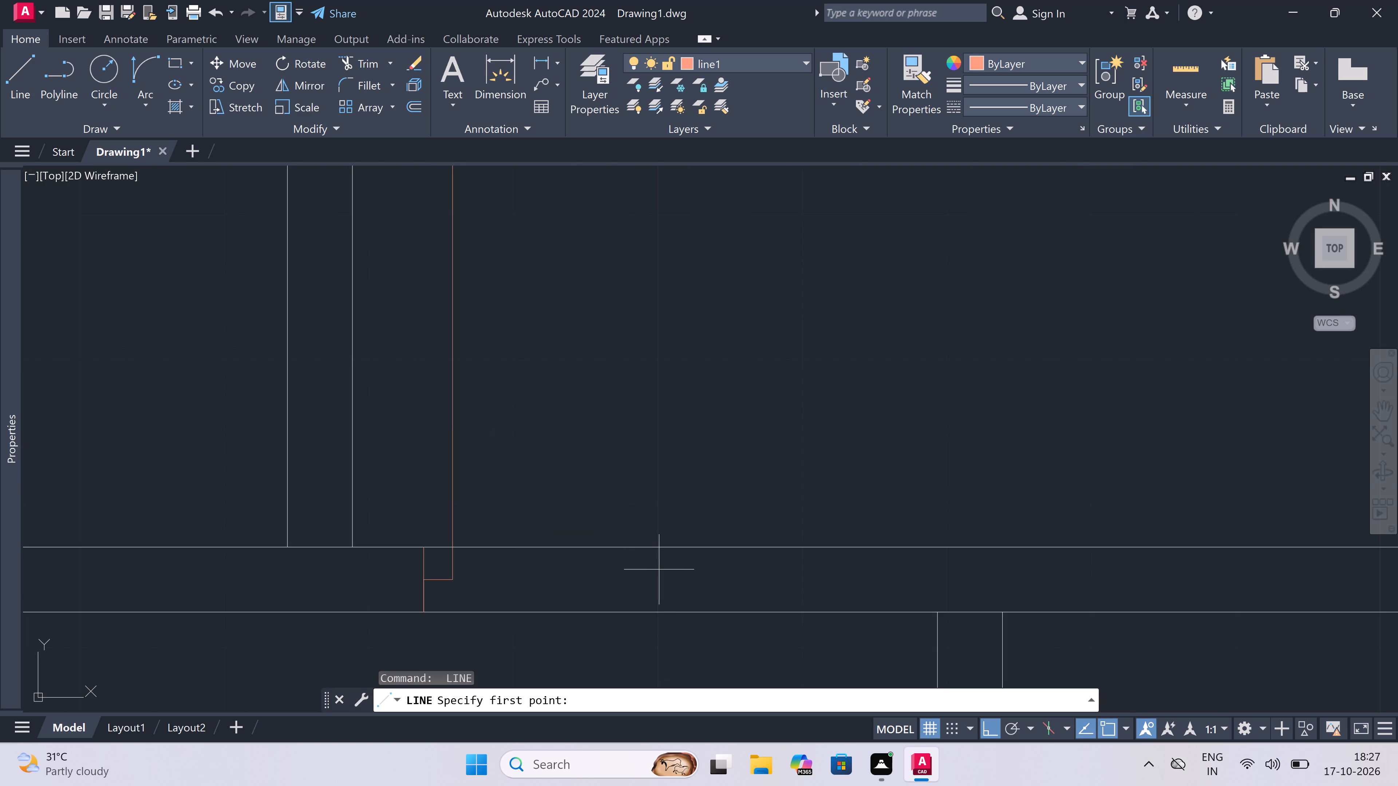
{"action": "scroll", "coordinate": [734, 517], "scroll_direction": "up", "scroll_amount": 1}
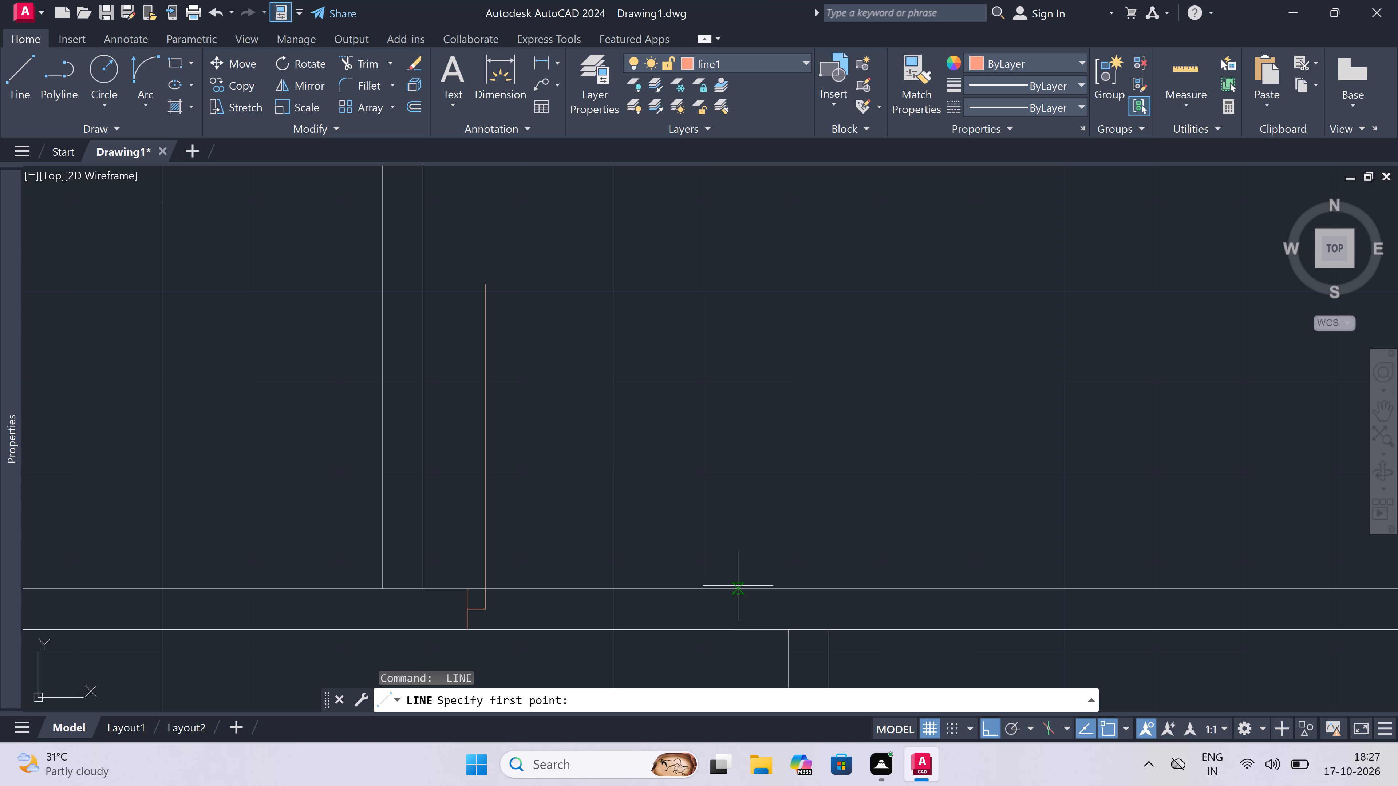
{"action": "double_click", "coordinate": [738, 586]}
{"action": "left_click", "coordinate": [739, 630]}
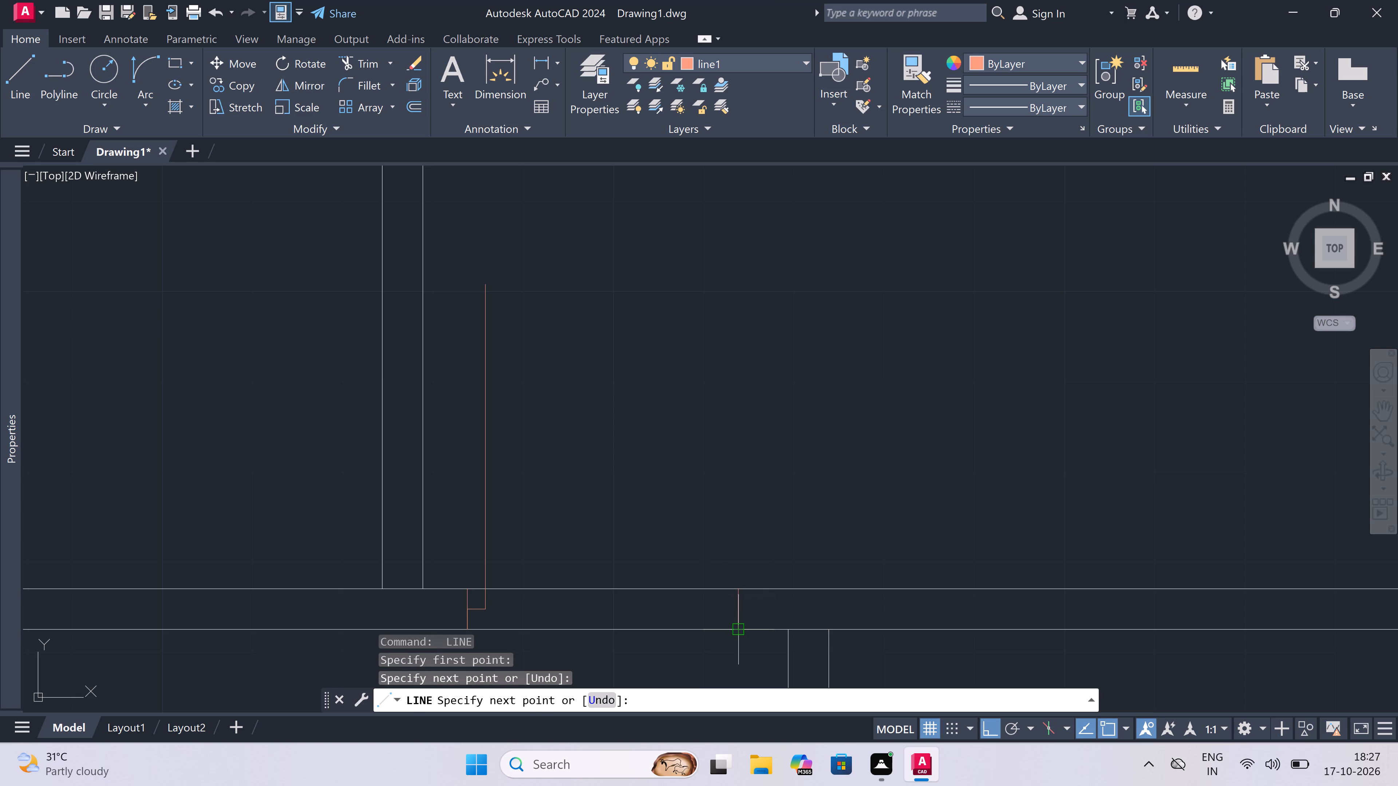
{"action": "left_click", "coordinate": [739, 607]}
{"action": "type", "text": "2\""}
{"action": "key", "text": "space"}
{"action": "key", "text": "Escape"}
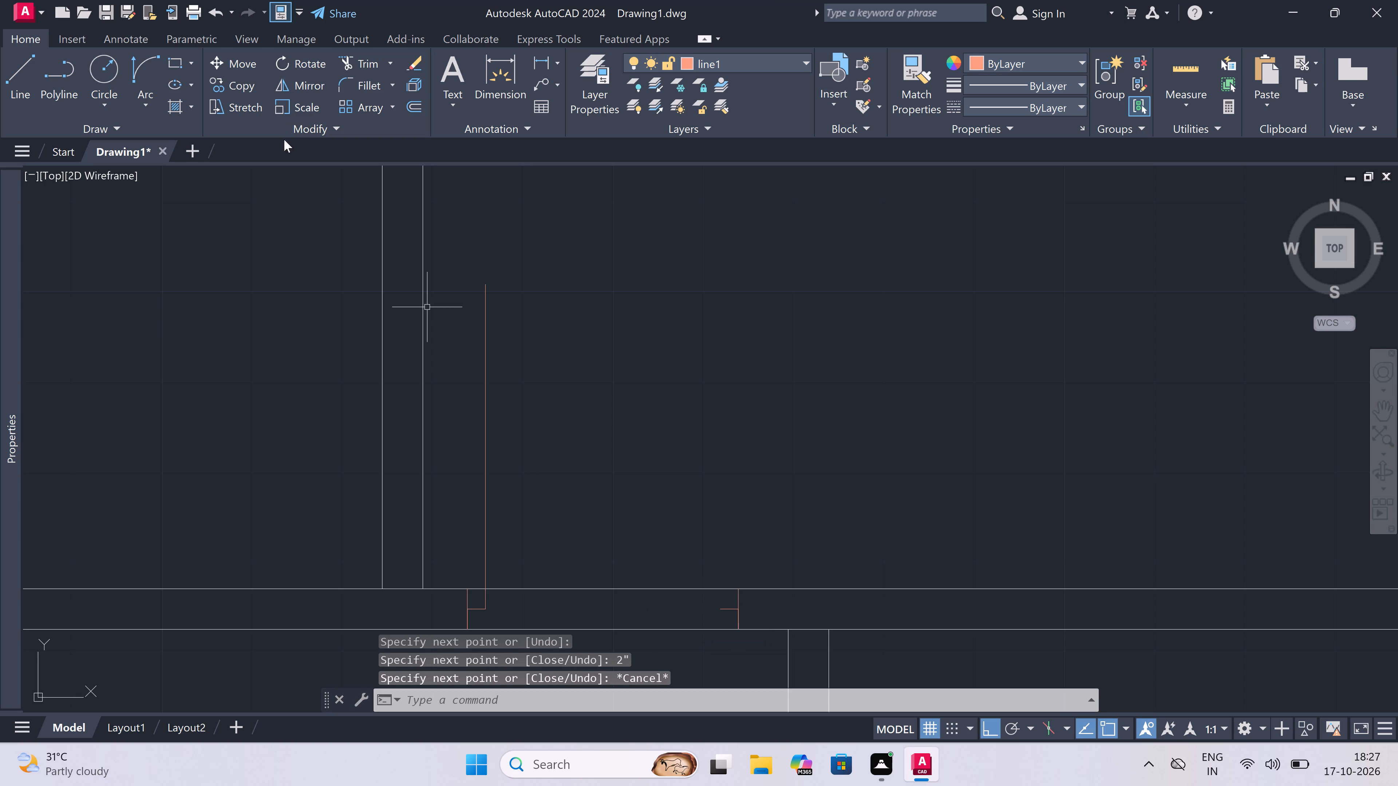
Draw the 3' door's swing as a Start, End, Direction arc from the leaf's top end to the opposite jamb's stub.
{"action": "left_click", "coordinate": [152, 63]}
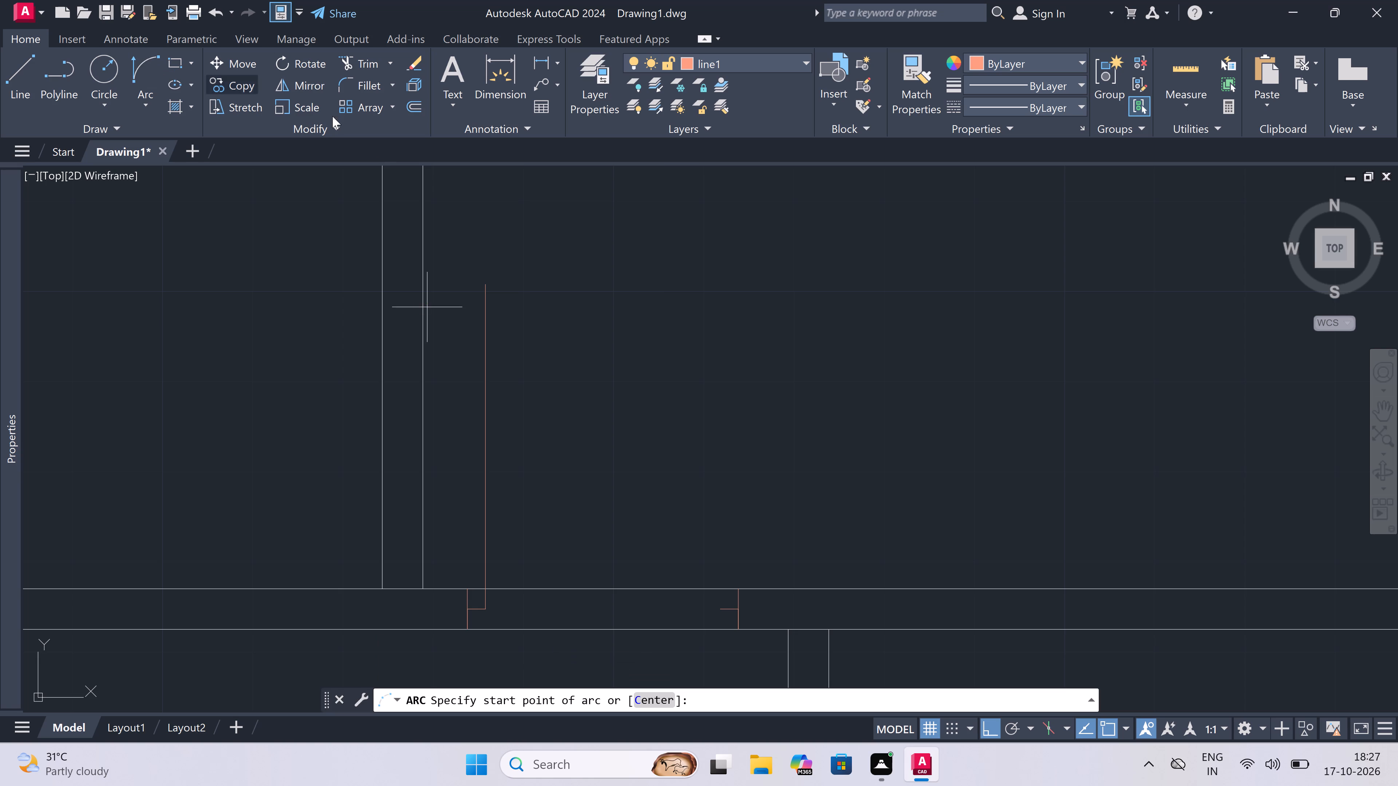
{"action": "left_click", "coordinate": [486, 280]}
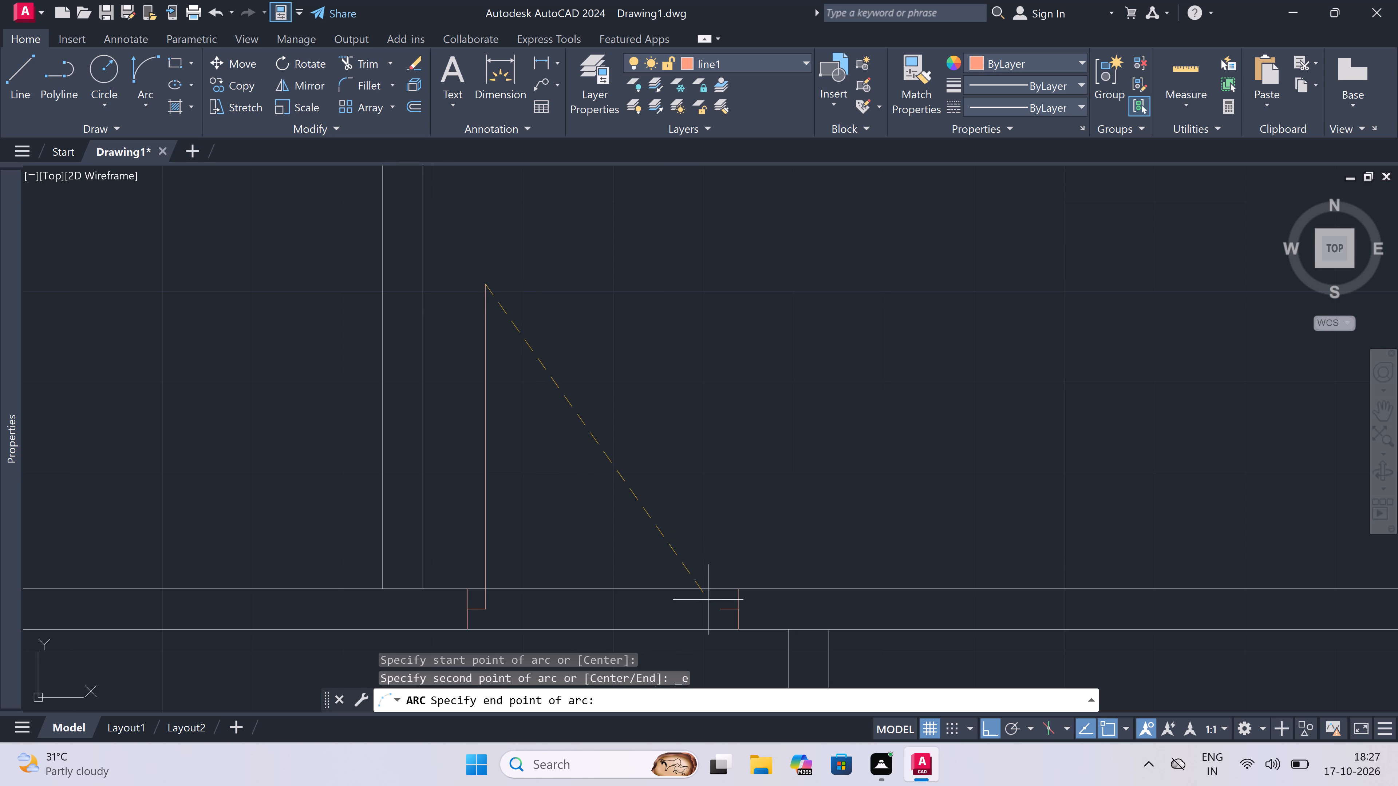
{"action": "left_click", "coordinate": [718, 613]}
{"action": "left_click", "coordinate": [745, 471]}
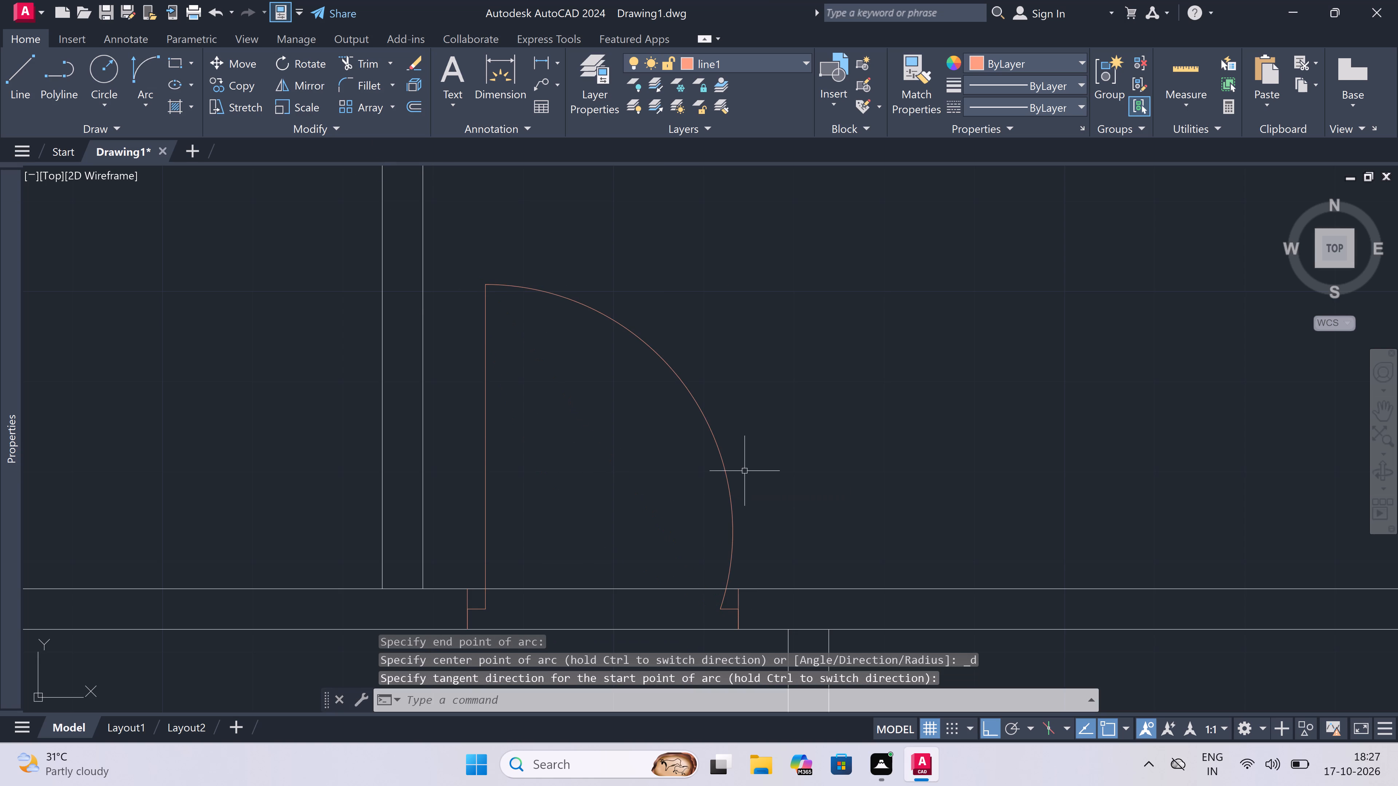
Trim both horizontal partition lines between the 3' door's jambs to open the doorway.
{"action": "type", "text": "tr"}
{"action": "key", "text": "space"}
{"action": "scroll", "coordinate": [623, 544], "scroll_direction": "down", "scroll_amount": 1}
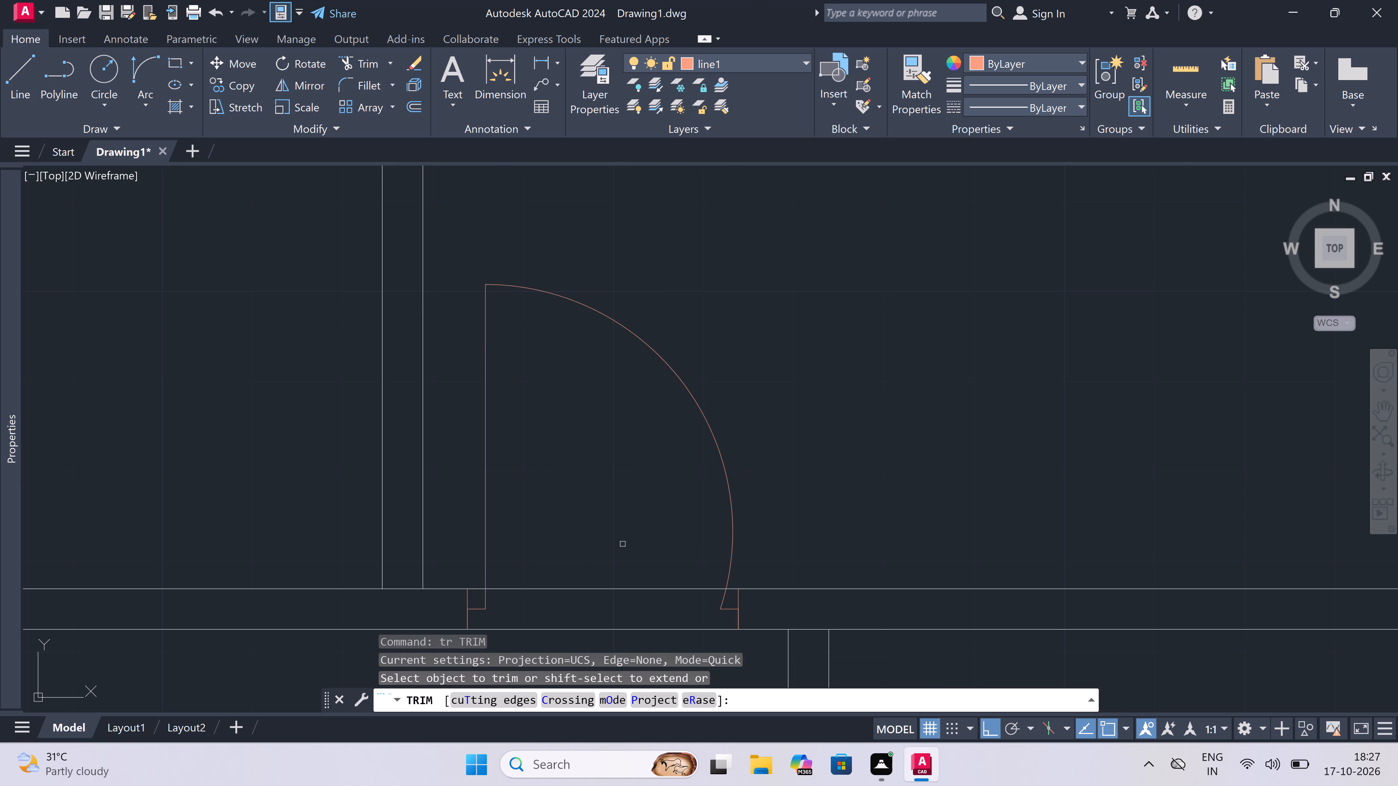
{"action": "scroll", "coordinate": [623, 544], "scroll_direction": "down", "scroll_amount": 2}
{"action": "left_click", "coordinate": [621, 583]}
{"action": "left_click", "coordinate": [620, 534]}
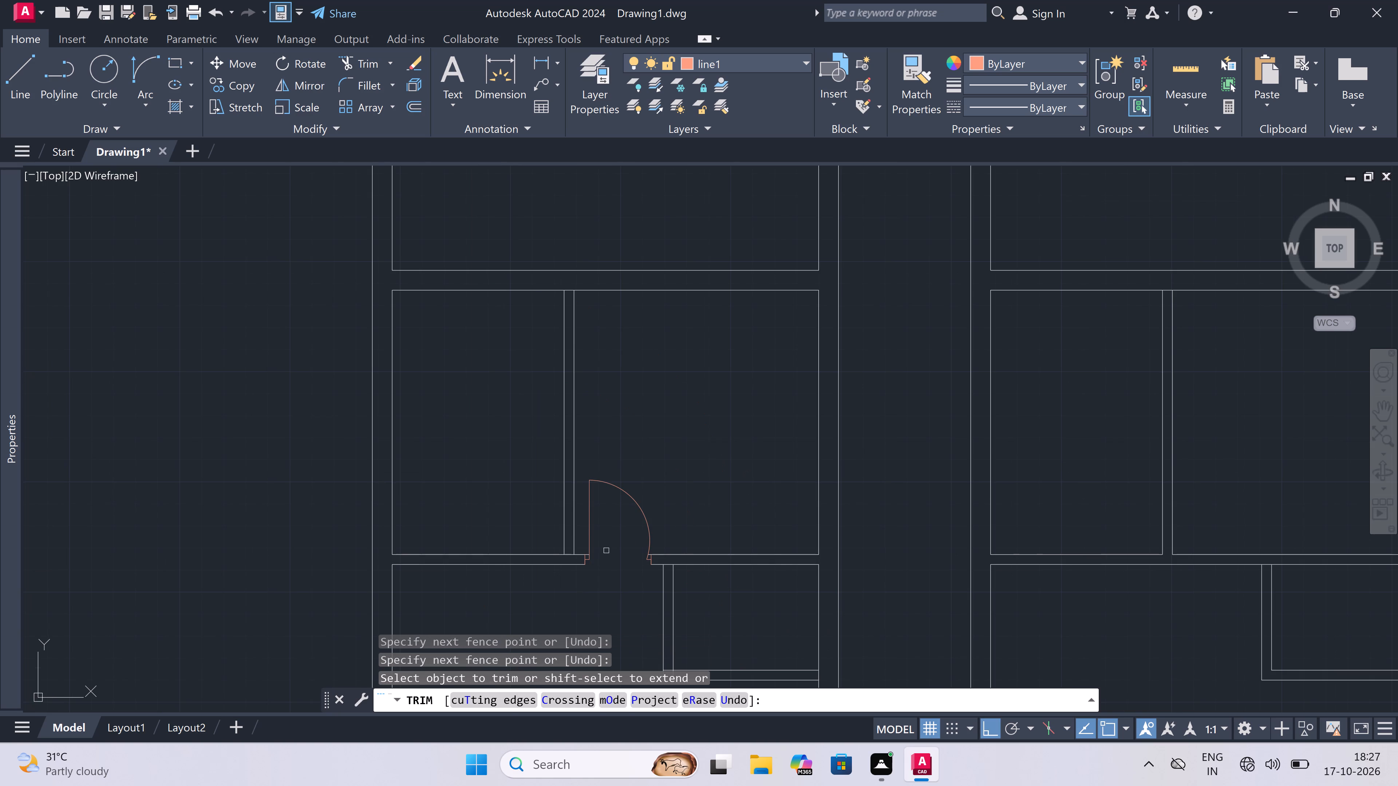
Trim the line segments crossing the dividing partition's lower and upper ends so it joins the horizontal partition and the wall openly.
{"action": "scroll", "coordinate": [572, 560], "scroll_direction": "up", "scroll_amount": 2}
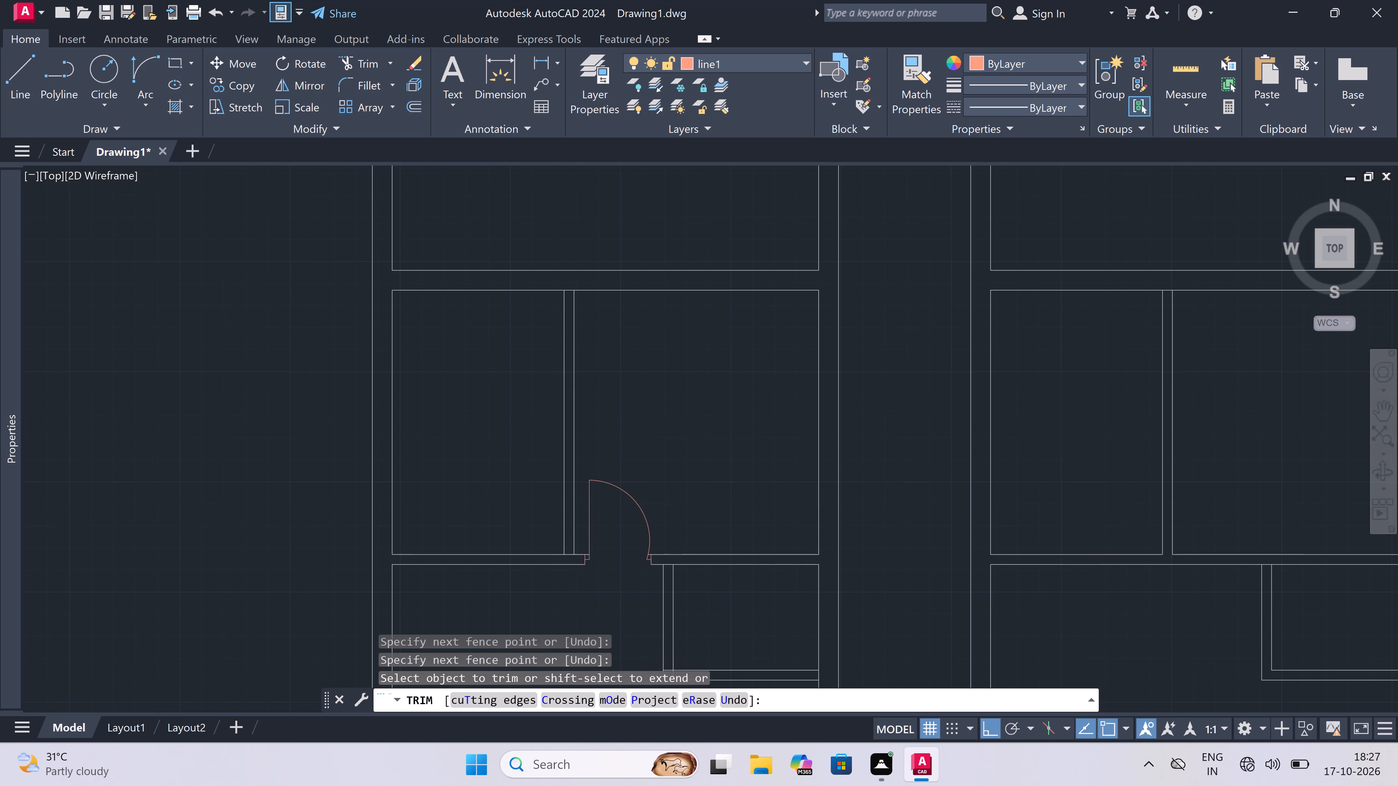
{"action": "scroll", "coordinate": [572, 560], "scroll_direction": "up", "scroll_amount": 1}
{"action": "left_click", "coordinate": [568, 559]}
{"action": "left_click", "coordinate": [569, 491]}
{"action": "scroll", "coordinate": [569, 491], "scroll_direction": "down", "scroll_amount": 4}
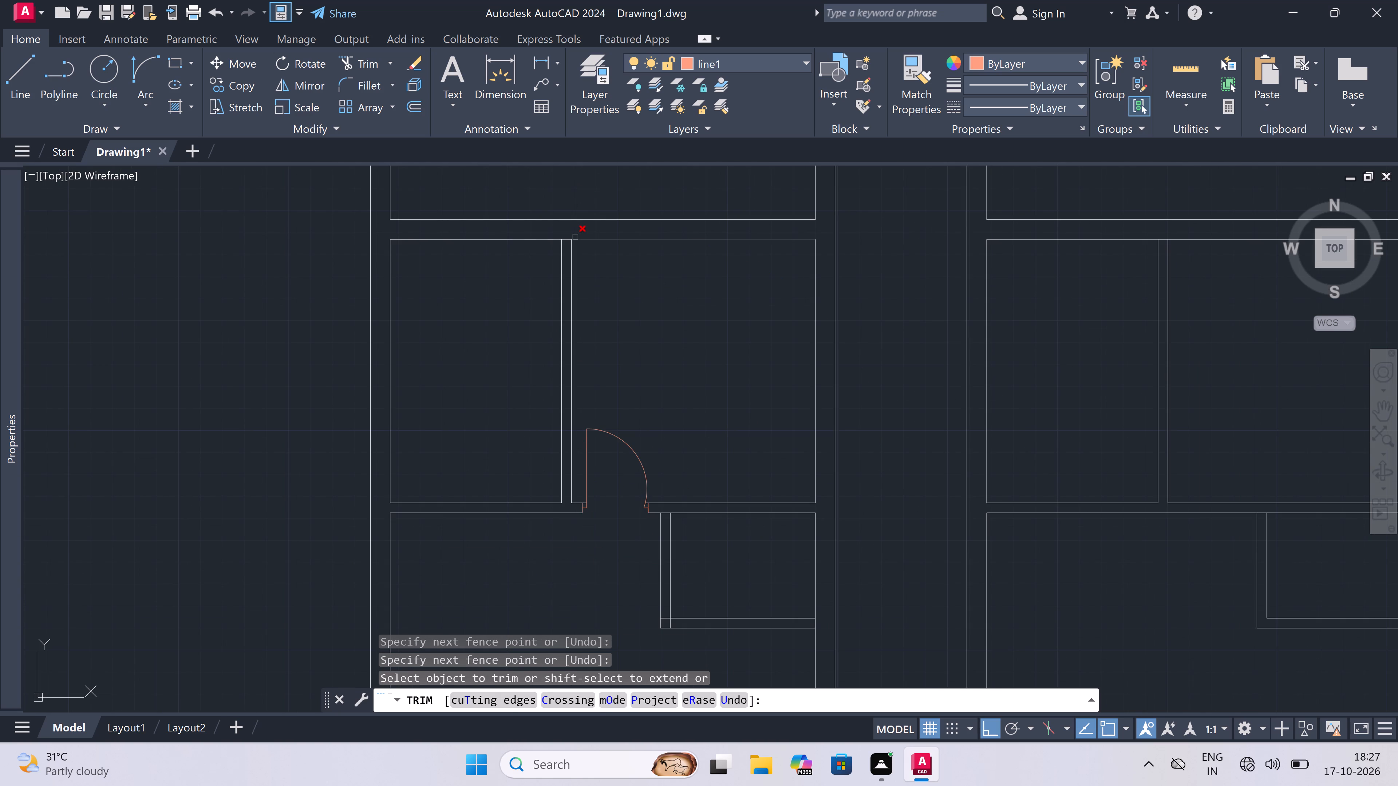
{"action": "scroll", "coordinate": [570, 237], "scroll_direction": "up", "scroll_amount": 2}
{"action": "left_click", "coordinate": [560, 244]}
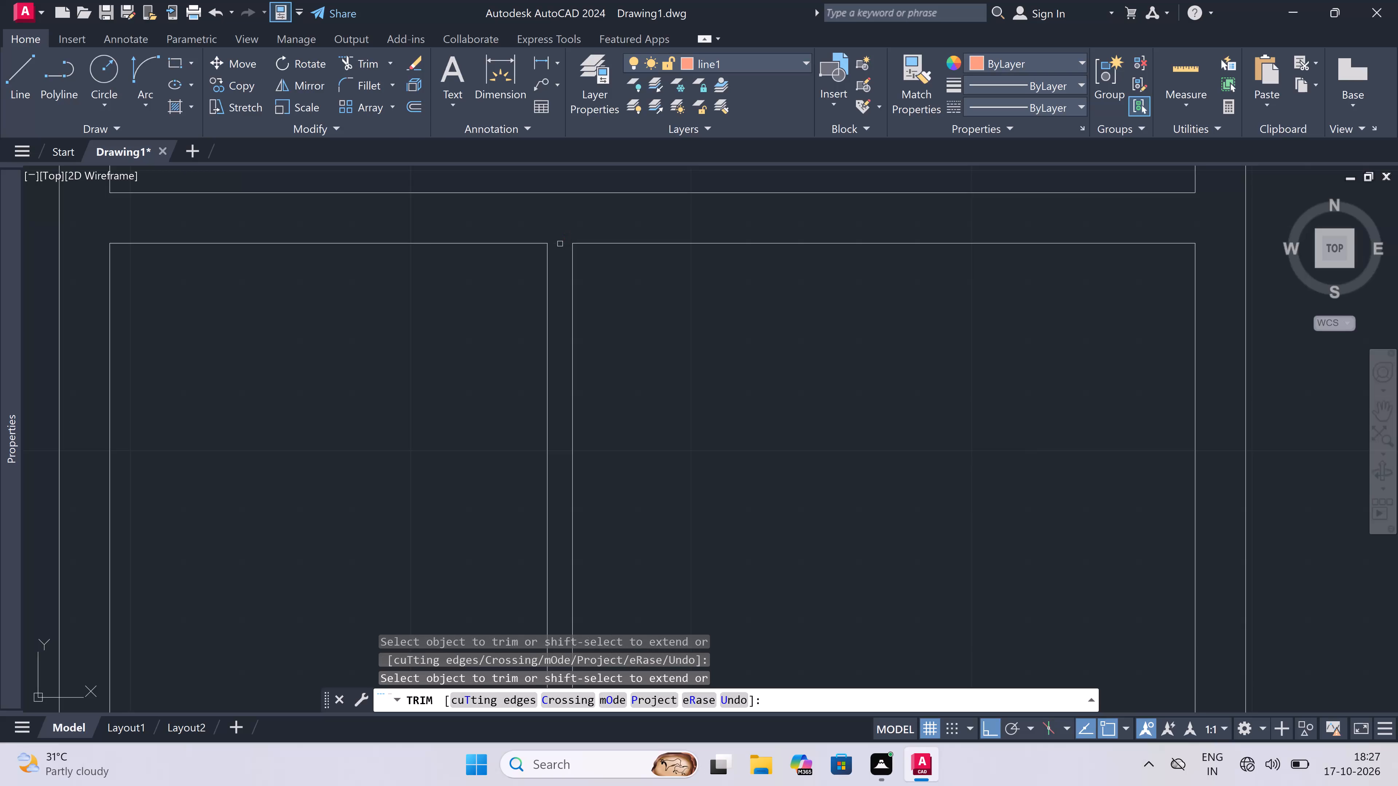
{"action": "scroll", "coordinate": [560, 244], "scroll_direction": "down", "scroll_amount": 2}
{"action": "key", "text": "Escape"}
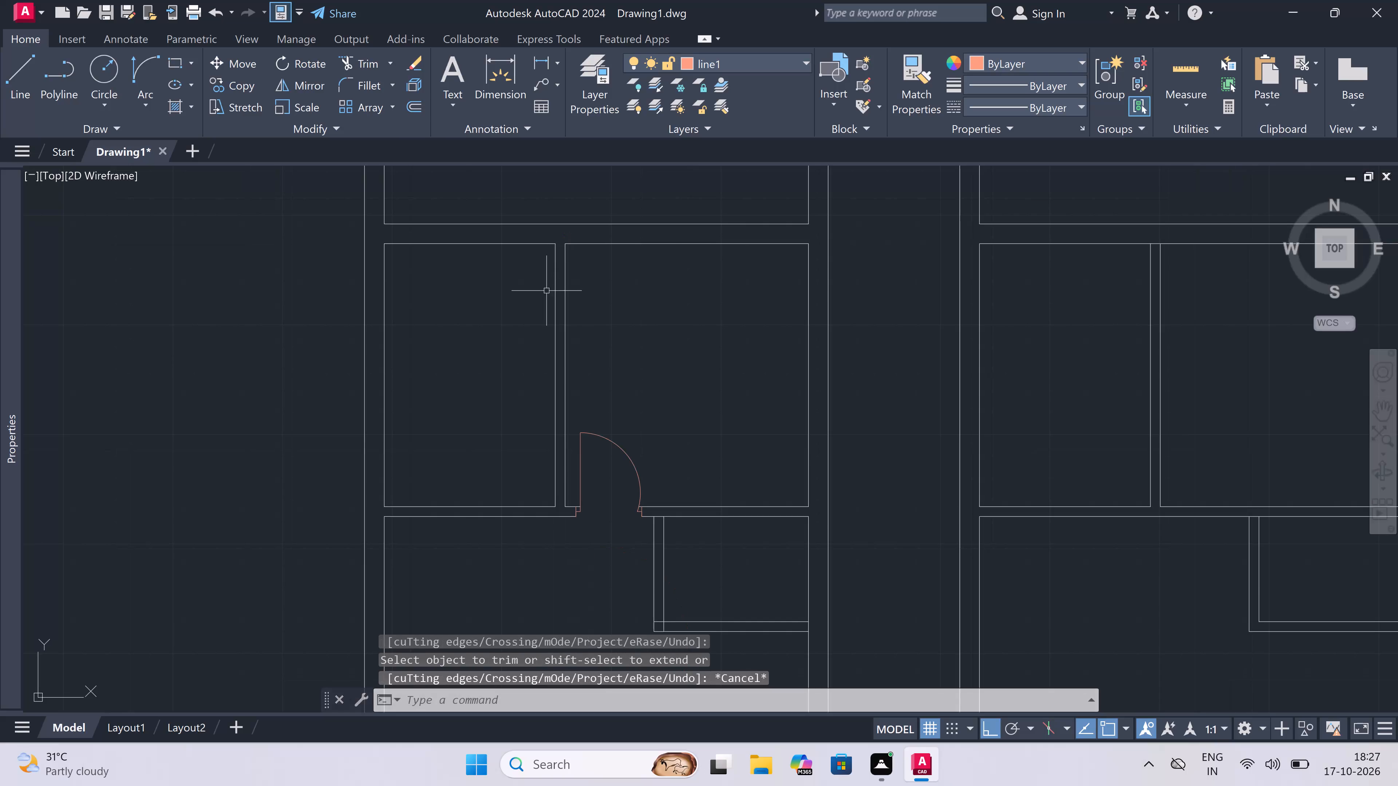
Draw the second unit's upper-left room jamb line near the dividing partition, with a 2" stub and a 2' leaf going up.
{"action": "key", "text": "l"}
{"action": "key", "text": "space"}
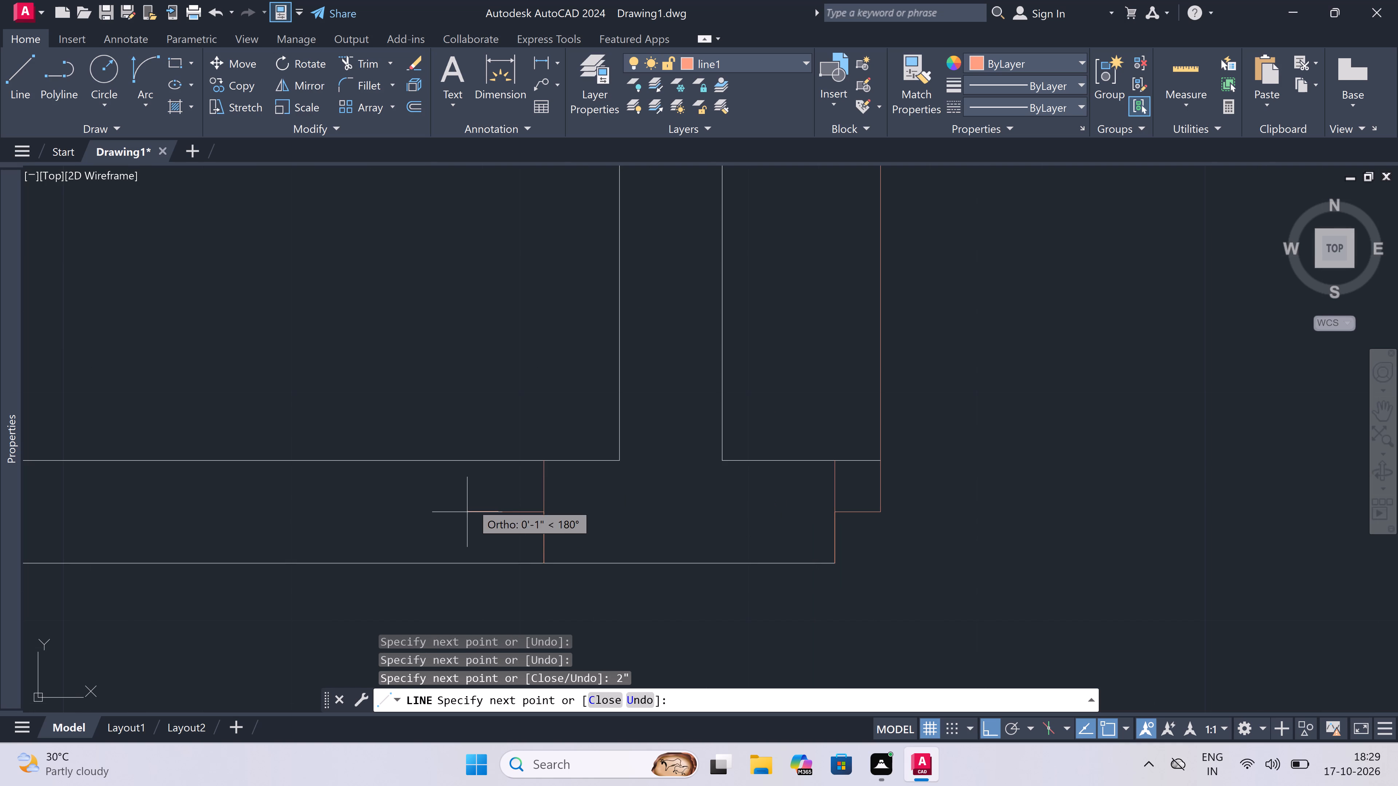
{"action": "type", "text": "2'"}
{"action": "key", "text": "space"}
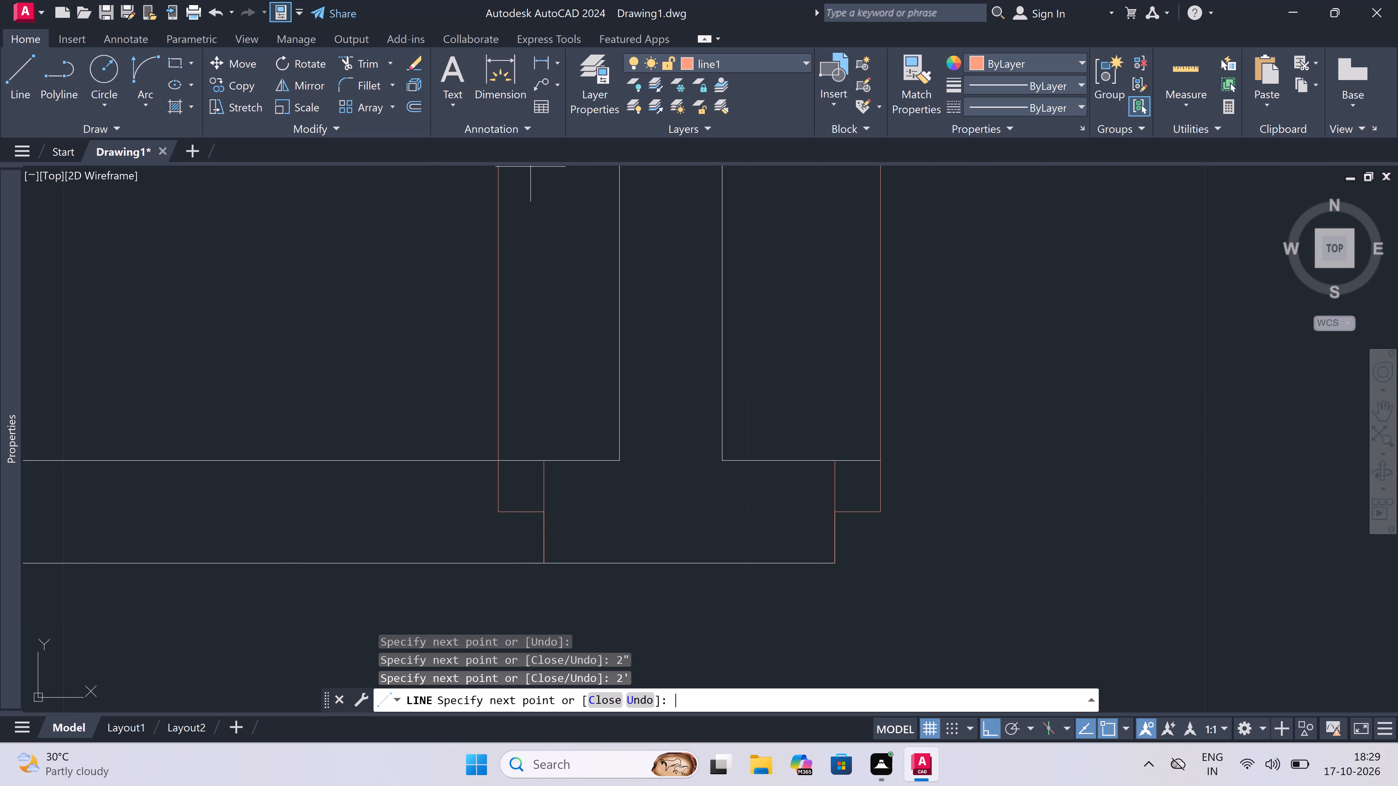
{"action": "key", "text": "Escape"}
Draw the opposite jamb line of the upper-left room's 2' door across the partition, with a 2" stub toward the leaf.
{"action": "key", "text": "space"}
{"action": "scroll", "coordinate": [537, 561], "scroll_direction": "down", "scroll_amount": 2}
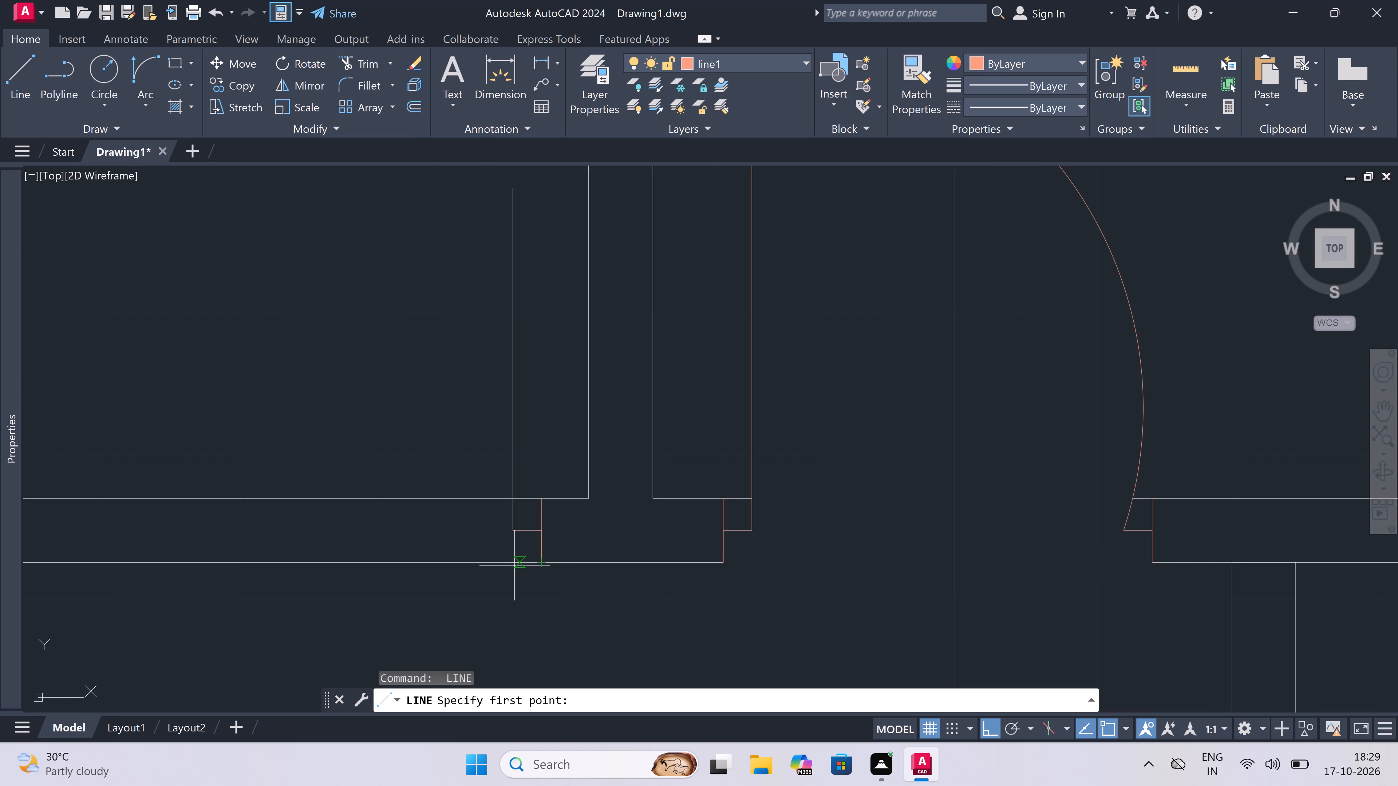
{"action": "scroll", "coordinate": [423, 539], "scroll_direction": "down", "scroll_amount": 3}
{"action": "scroll", "coordinate": [359, 522], "scroll_direction": "up", "scroll_amount": 2}
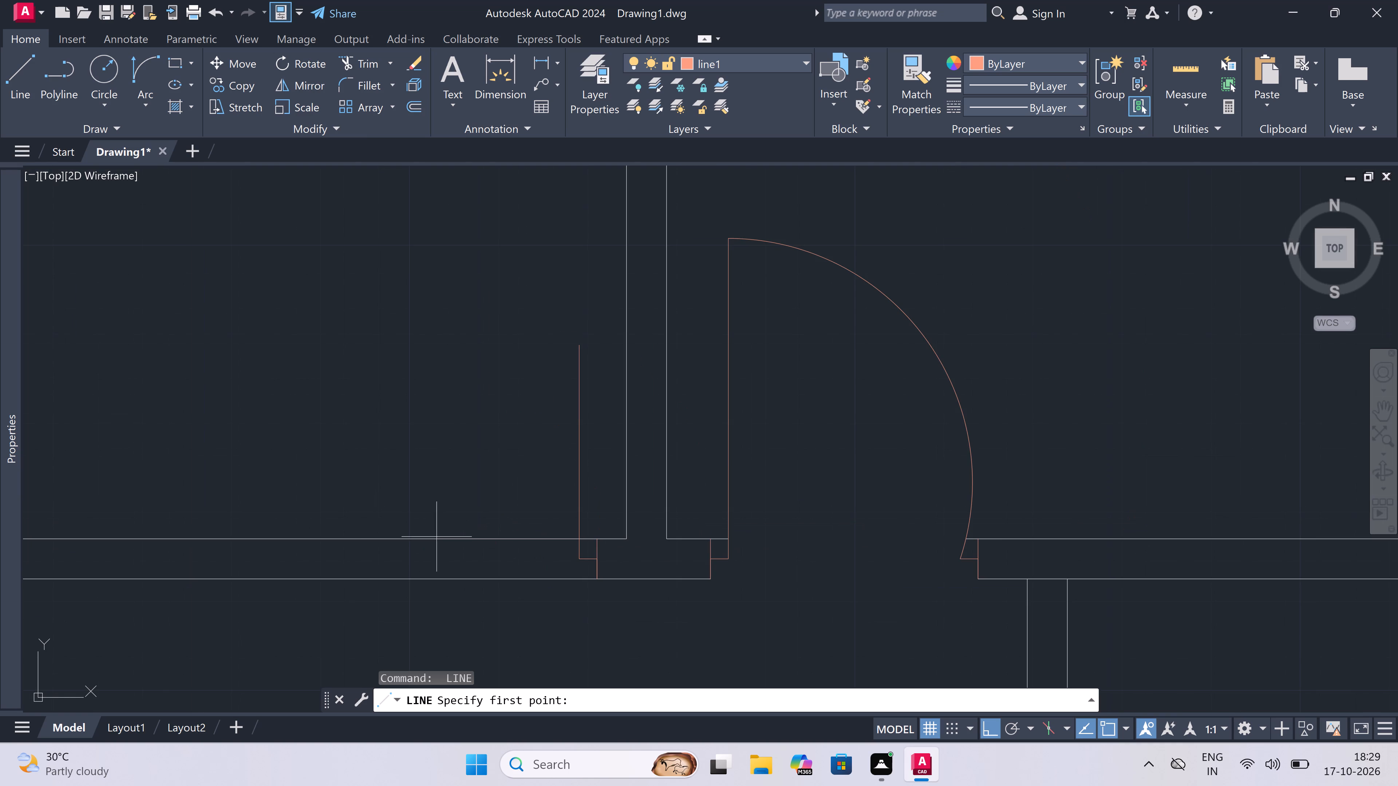
{"action": "left_click", "coordinate": [422, 542]}
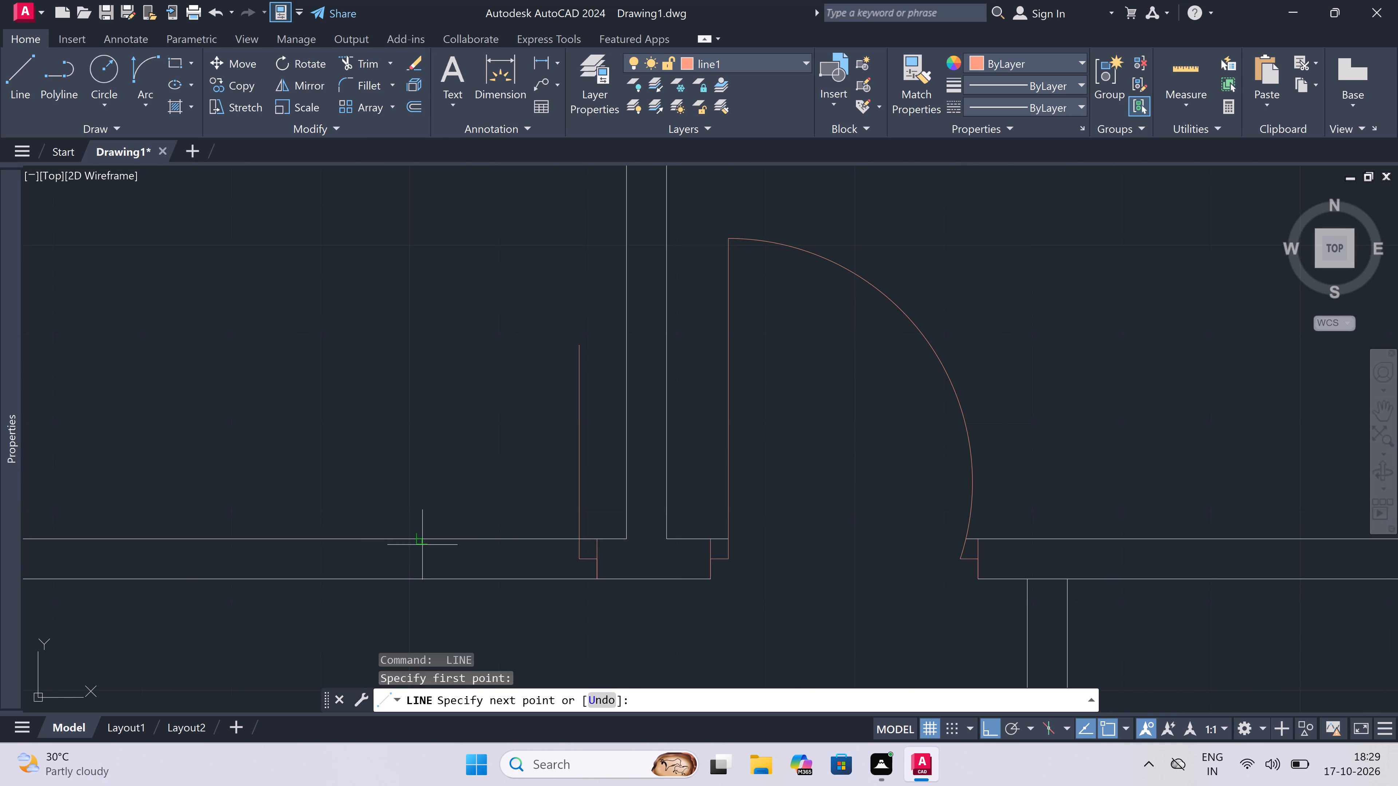
{"action": "left_click", "coordinate": [427, 577]}
{"action": "left_click", "coordinate": [427, 554]}
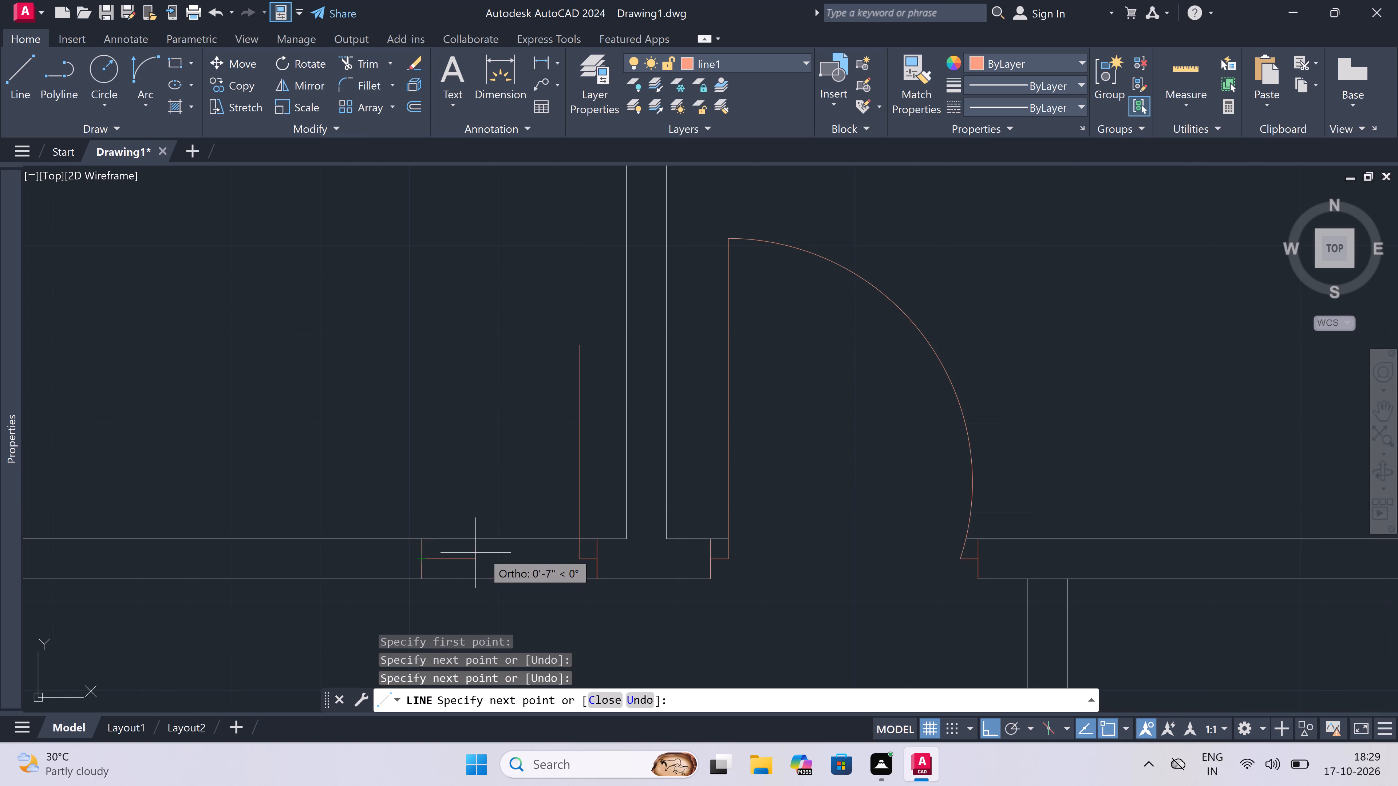
{"action": "type", "text": "2\""}
{"action": "key", "text": "space"}
{"action": "key", "text": "Escape"}
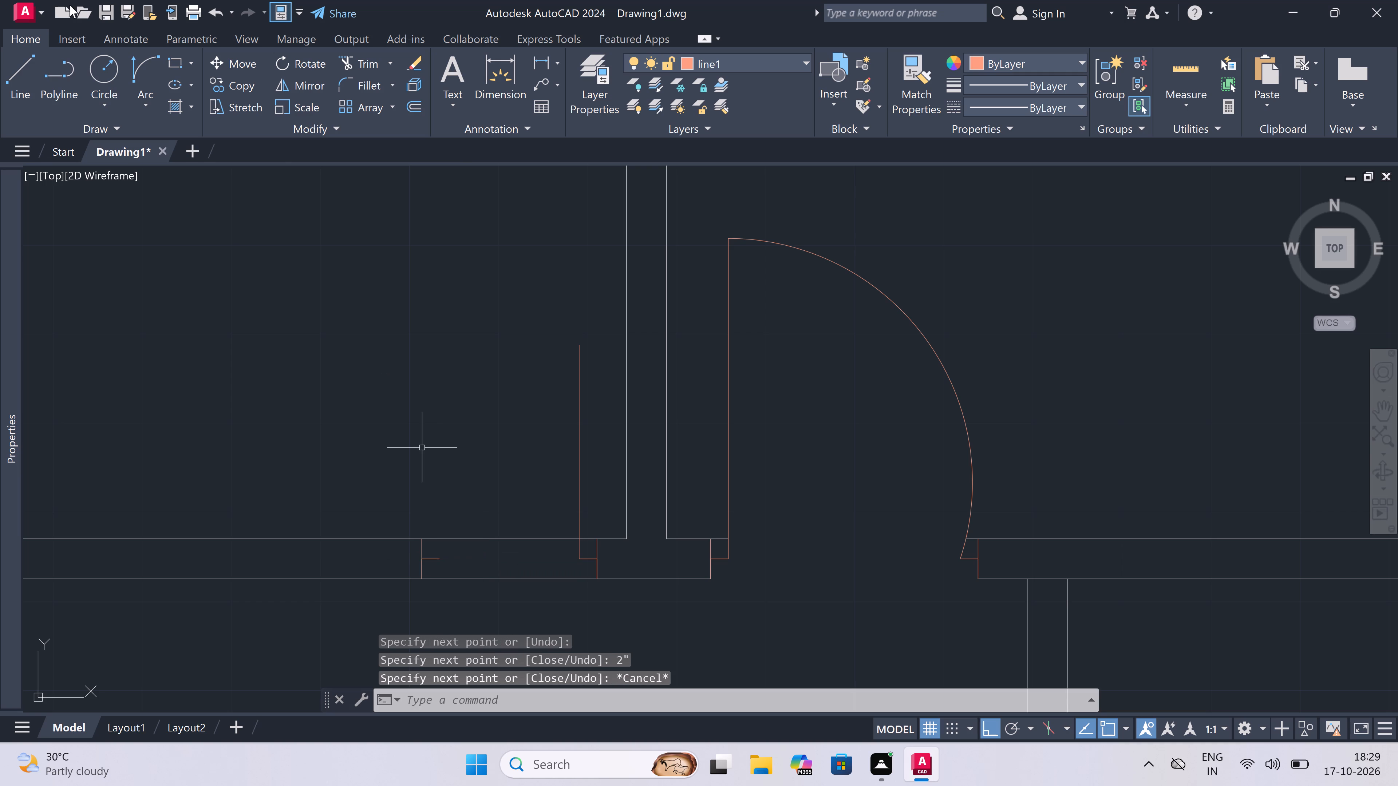
Draw the upper-left room door's swing as a Start, End, Direction arc from the leaf's top end to the opposite stub.
{"action": "left_click_drag", "start_coordinate": [149, 72], "coordinate": [153, 73]}
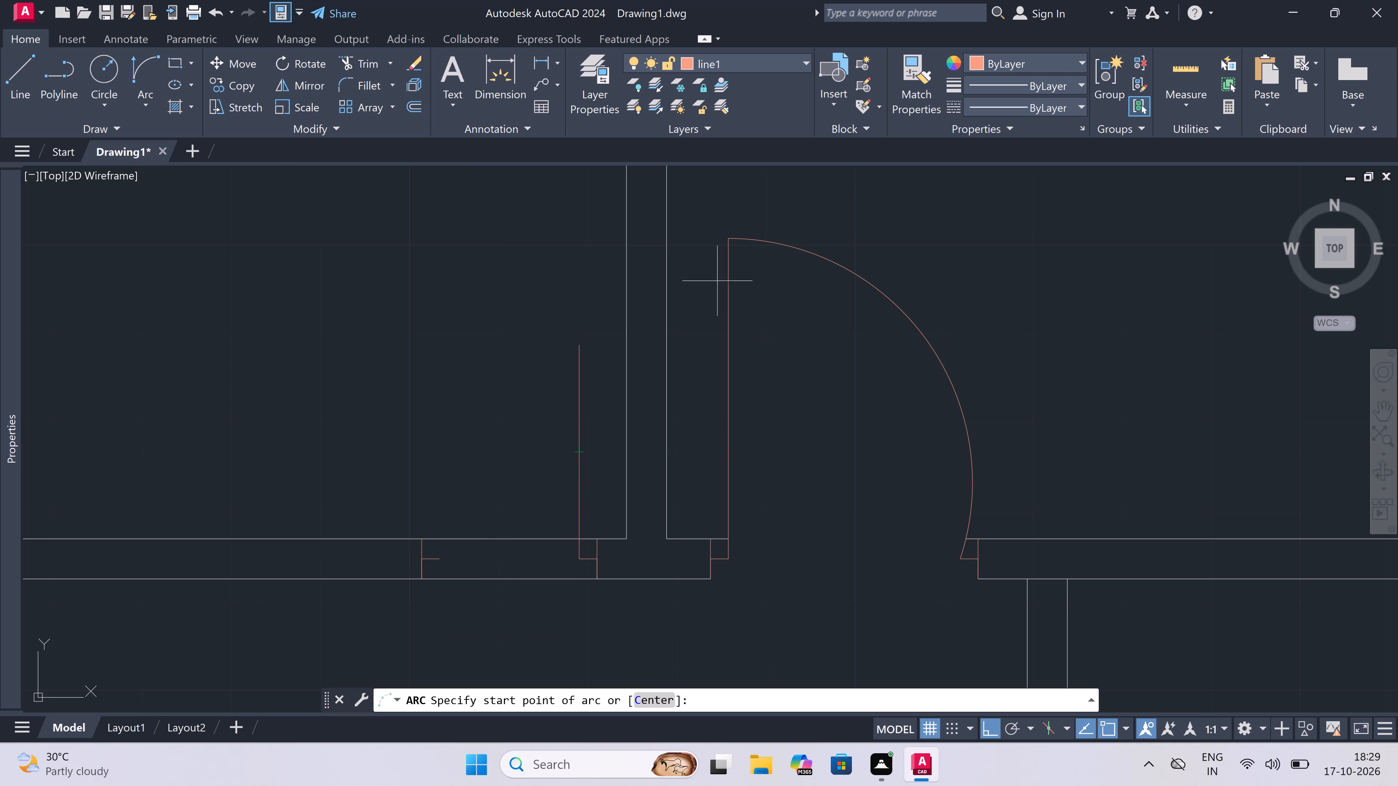
{"action": "left_click_drag", "start_coordinate": [579, 337], "coordinate": [566, 373]}
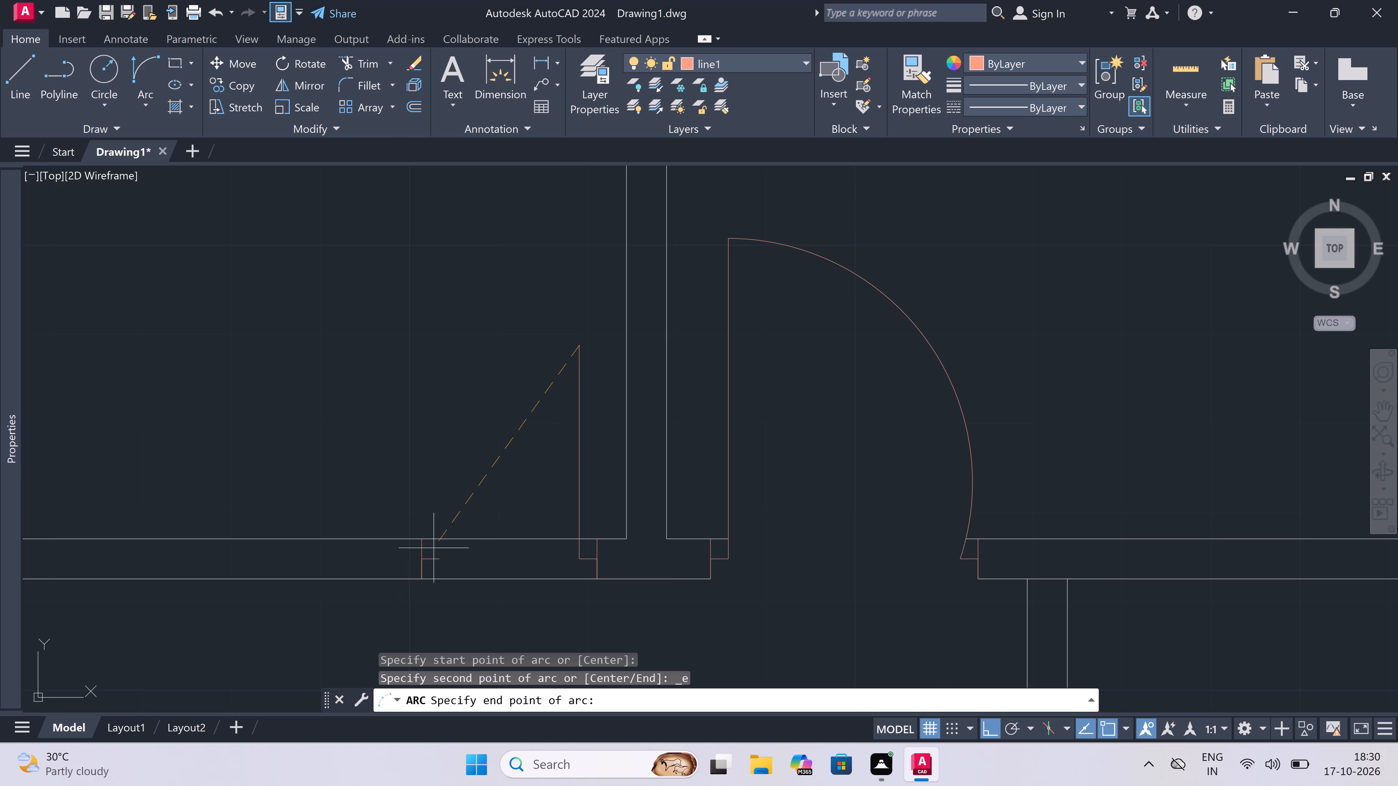
{"action": "left_click", "coordinate": [441, 558]}
{"action": "left_click", "coordinate": [366, 456]}
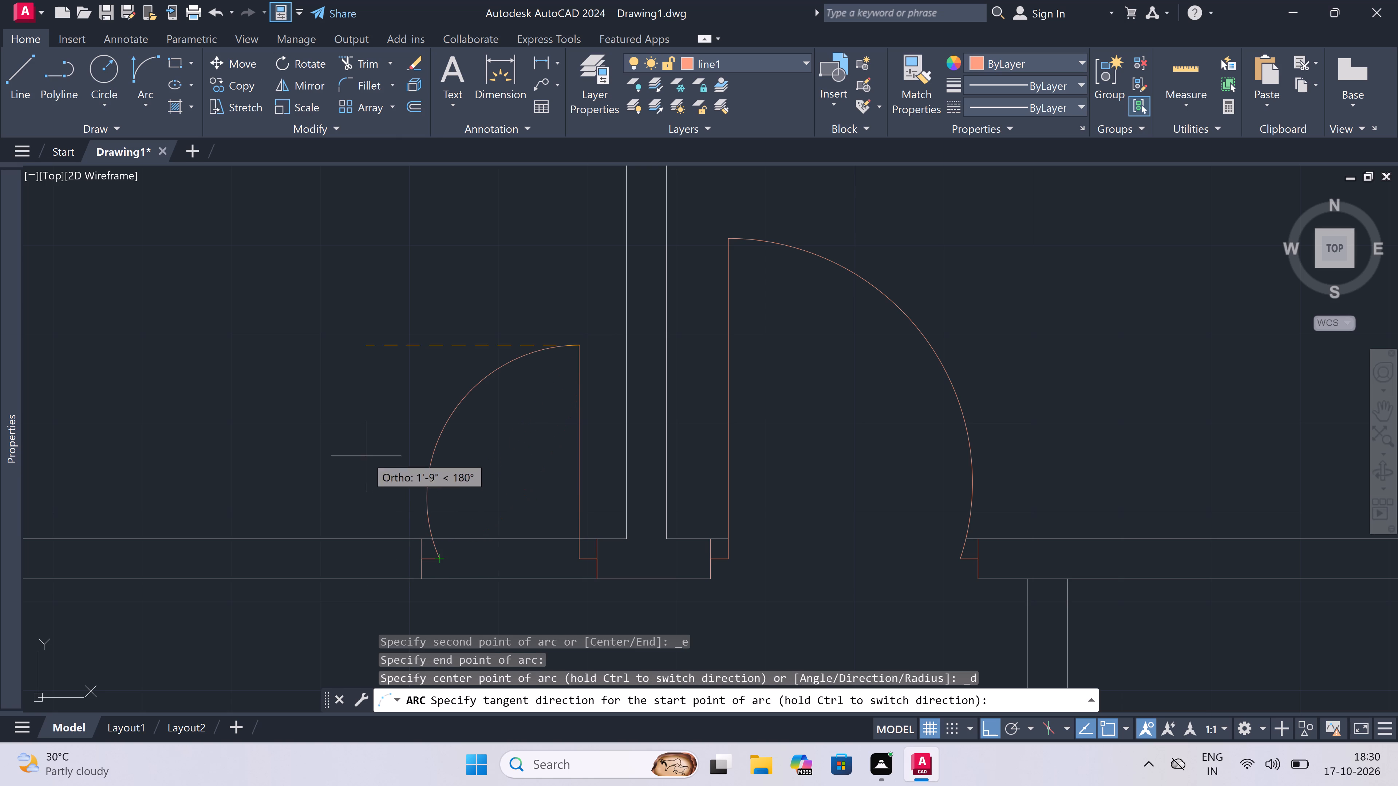
Trim both horizontal partition lines between the upper-left room door's jambs to open the doorway.
{"action": "key", "text": "t"}
{"action": "type", "text": "r"}
{"action": "key", "text": "space"}
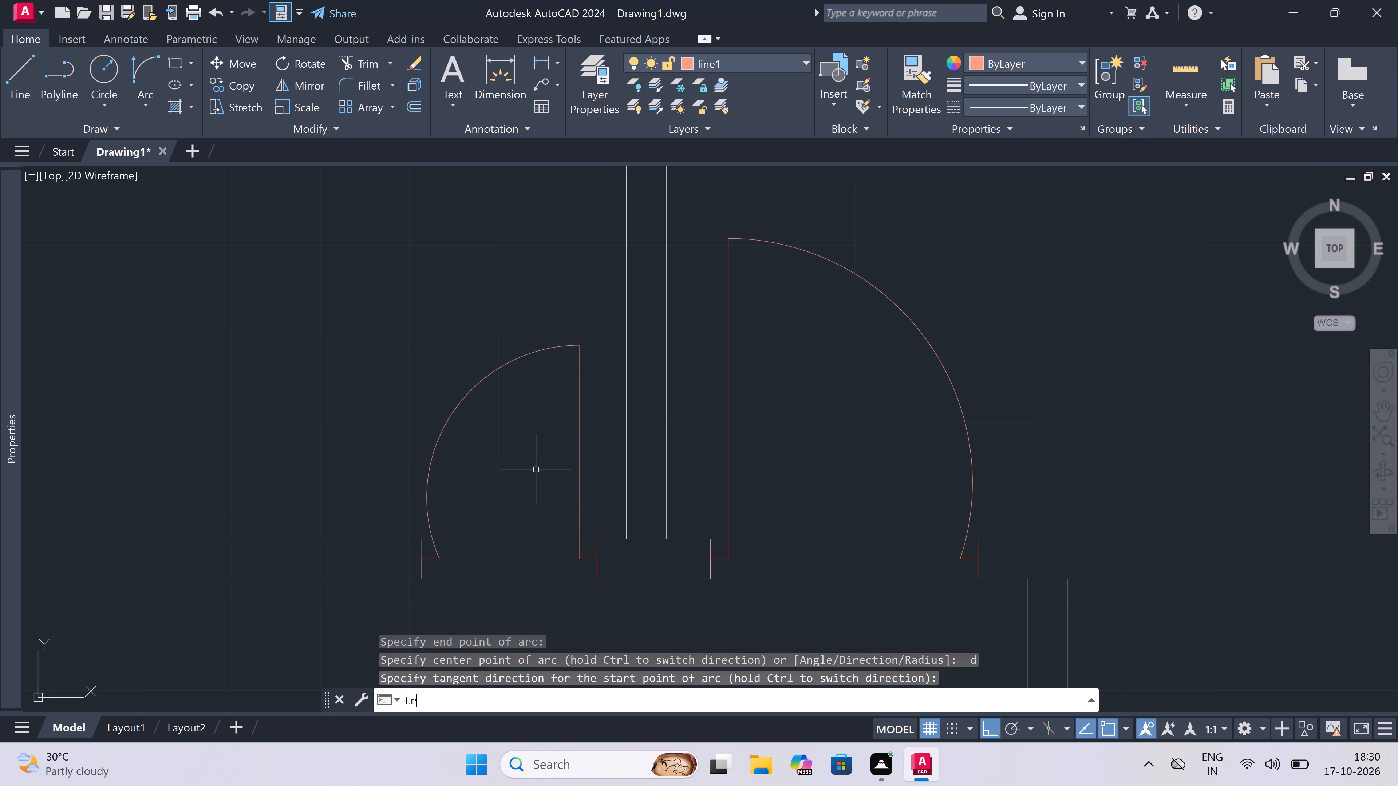
{"action": "left_click_drag", "start_coordinate": [536, 472], "coordinate": [538, 479]}
{"action": "left_click", "coordinate": [504, 626]}
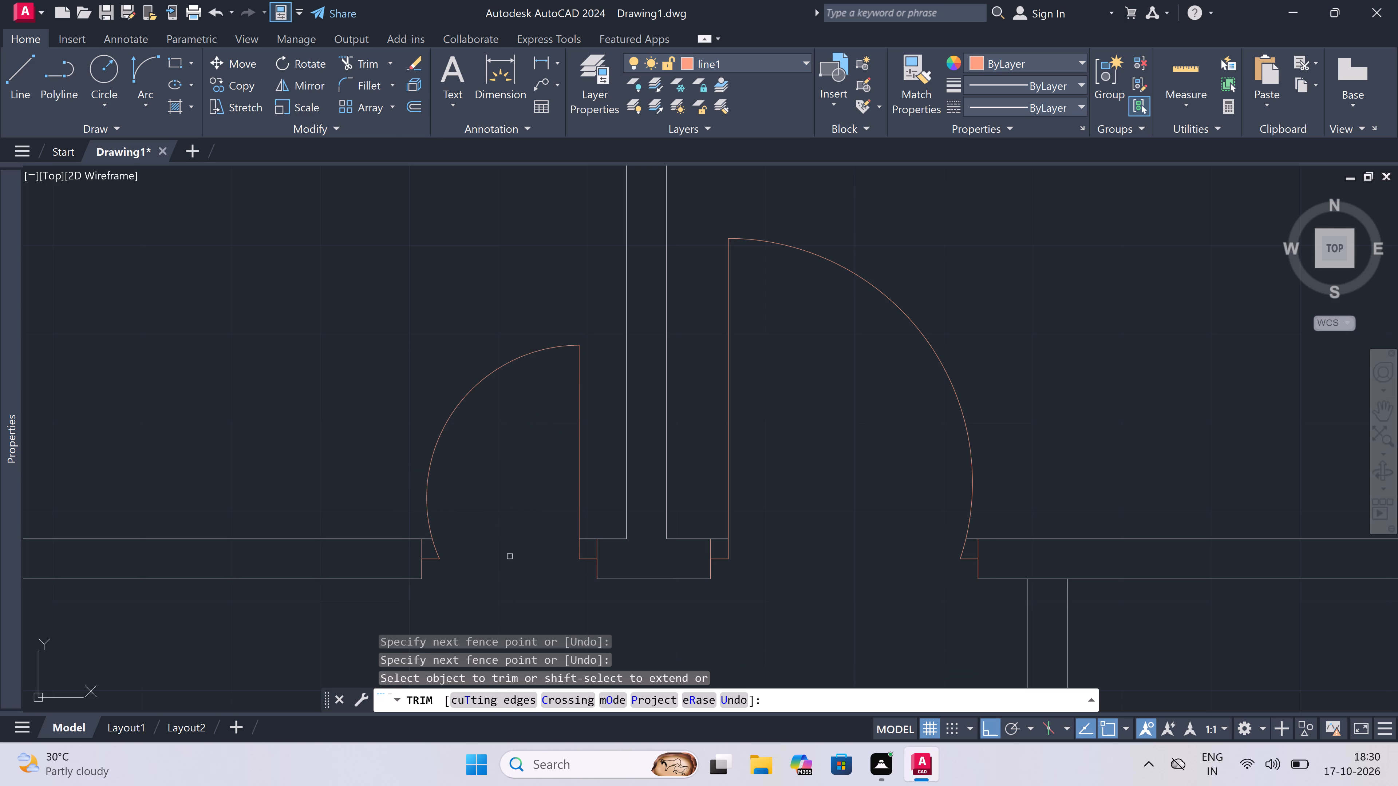
{"action": "key", "text": "Escape"}
Trim the overlapping partition lines at the lower-left corner of the second unit's small room.
{"action": "scroll", "coordinate": [510, 556], "scroll_direction": "down", "scroll_amount": 4}
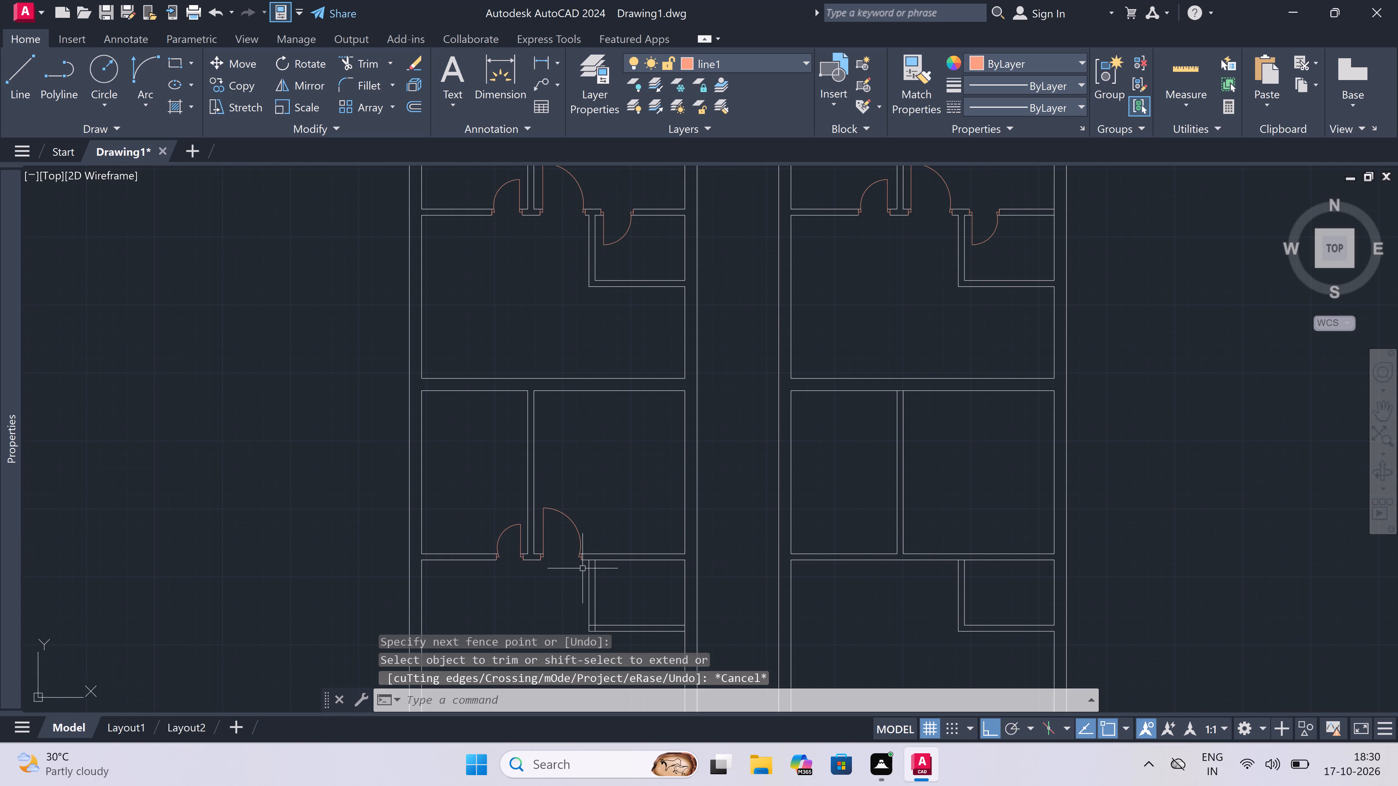
{"action": "scroll", "coordinate": [585, 572], "scroll_direction": "down", "scroll_amount": 3}
{"action": "key", "text": "space"}
{"action": "scroll", "coordinate": [588, 582], "scroll_direction": "up", "scroll_amount": 4}
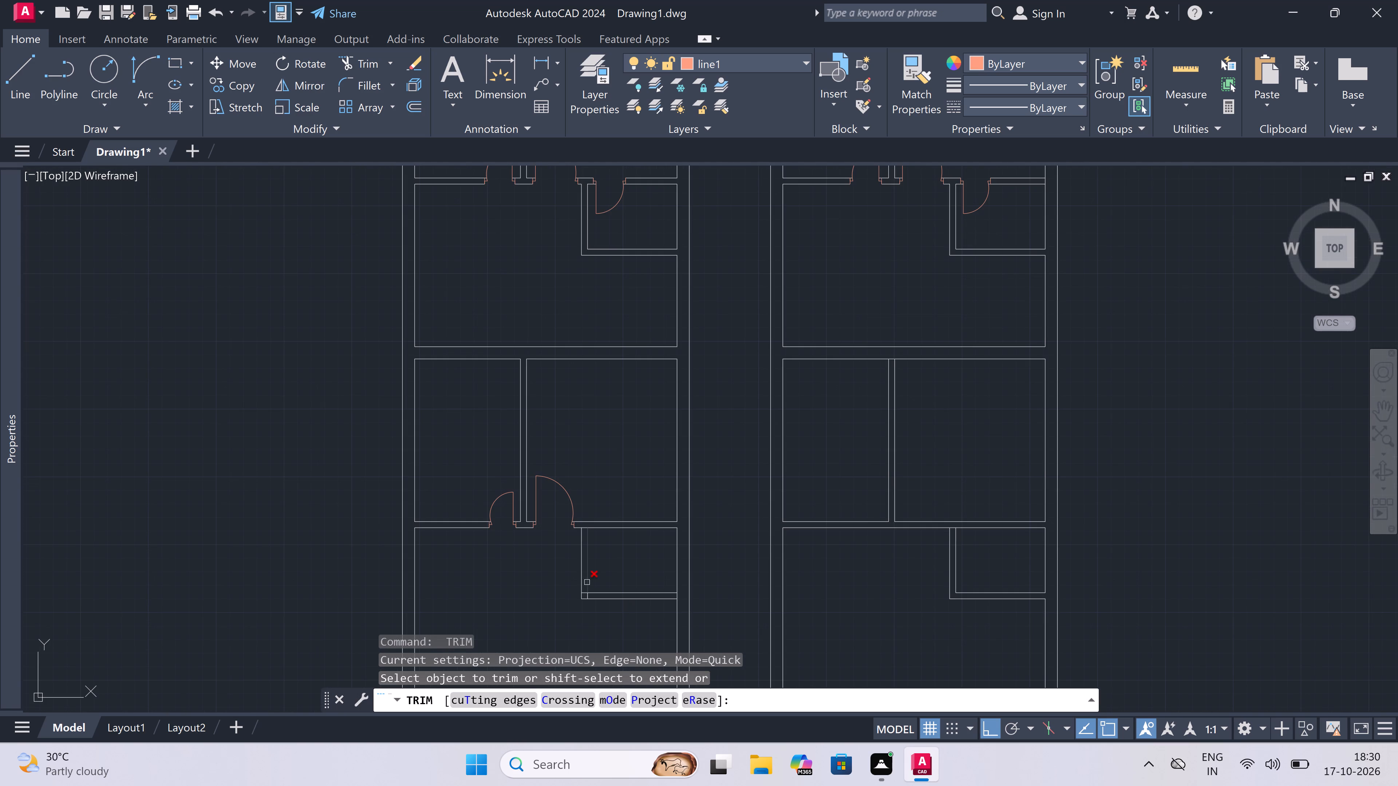
{"action": "scroll", "coordinate": [584, 600], "scroll_direction": "up", "scroll_amount": 5}
{"action": "left_click", "coordinate": [607, 576]}
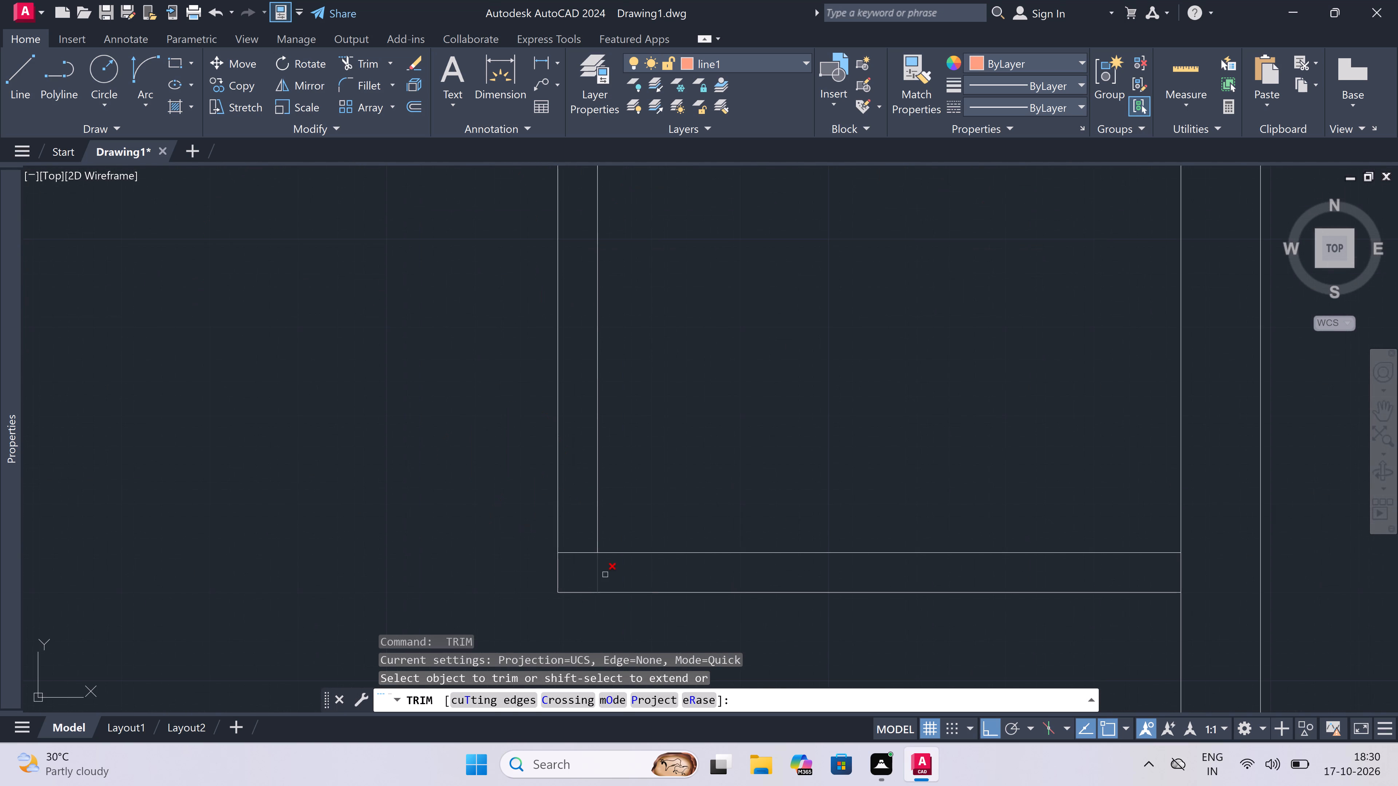
{"action": "left_click", "coordinate": [569, 539]}
Trim the line segment crossing the upper end of the small room's left partition so it joins the horizontal partition openly.
{"action": "scroll", "coordinate": [570, 540], "scroll_direction": "down", "scroll_amount": 5}
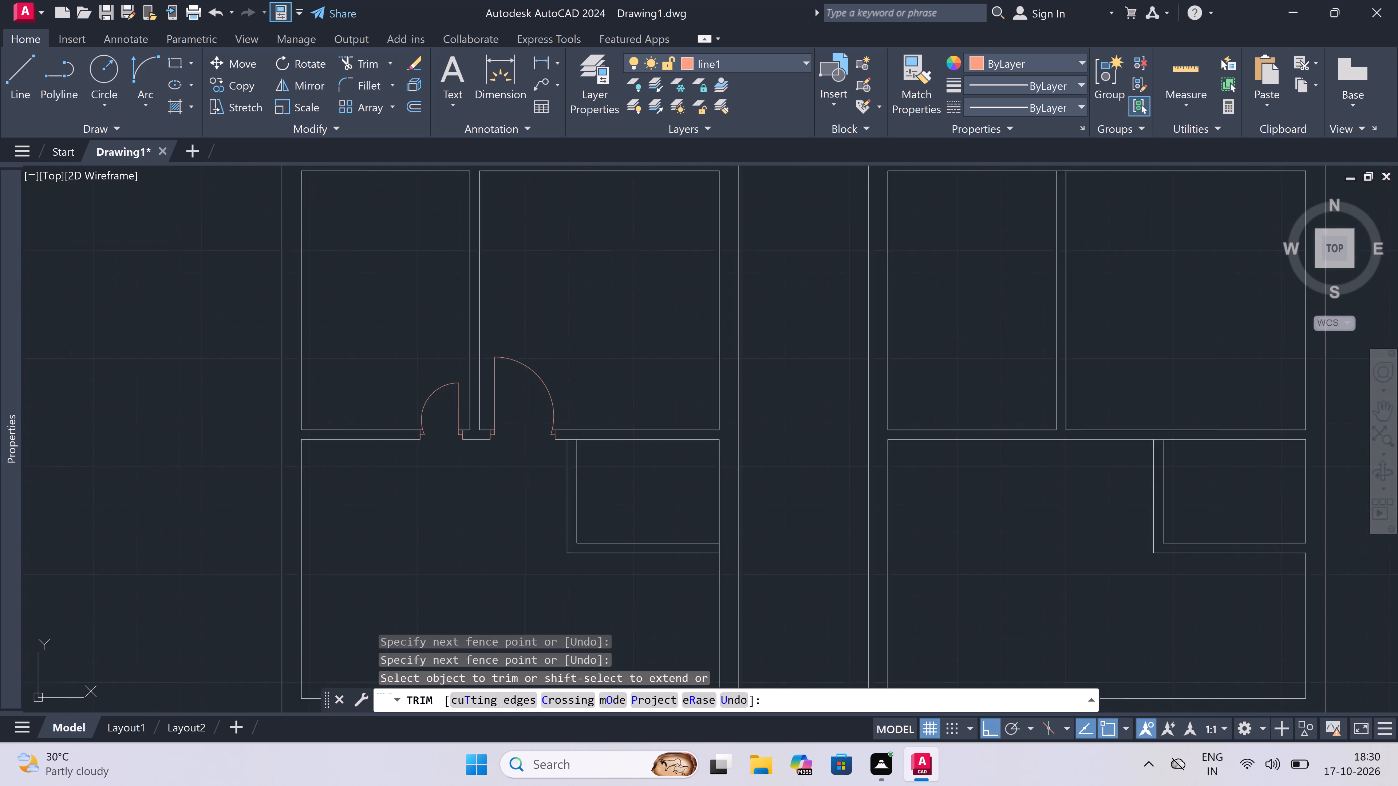
{"action": "scroll", "coordinate": [576, 474], "scroll_direction": "up", "scroll_amount": 1}
{"action": "scroll", "coordinate": [572, 507], "scroll_direction": "up", "scroll_amount": 3}
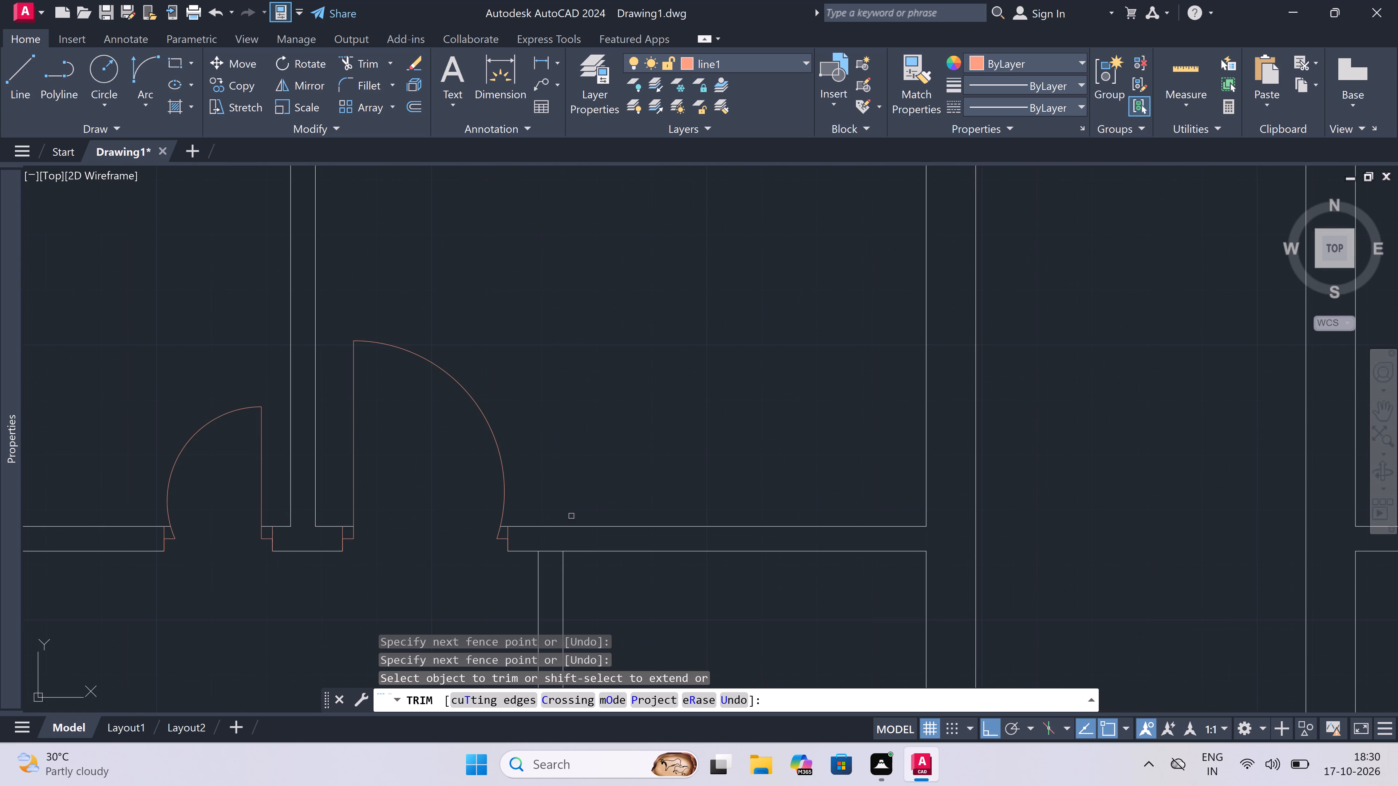
{"action": "left_click", "coordinate": [554, 556]}
{"action": "left_click", "coordinate": [551, 537]}
{"action": "key", "text": "Escape"}
Draw the small room's door jamb line across its top partition near the left corner, with a 2" stub and a 2' leaf going down.
{"action": "type", "text": "l"}
{"action": "key", "text": "space"}
{"action": "scroll", "coordinate": [554, 531], "scroll_direction": "down", "scroll_amount": 2}
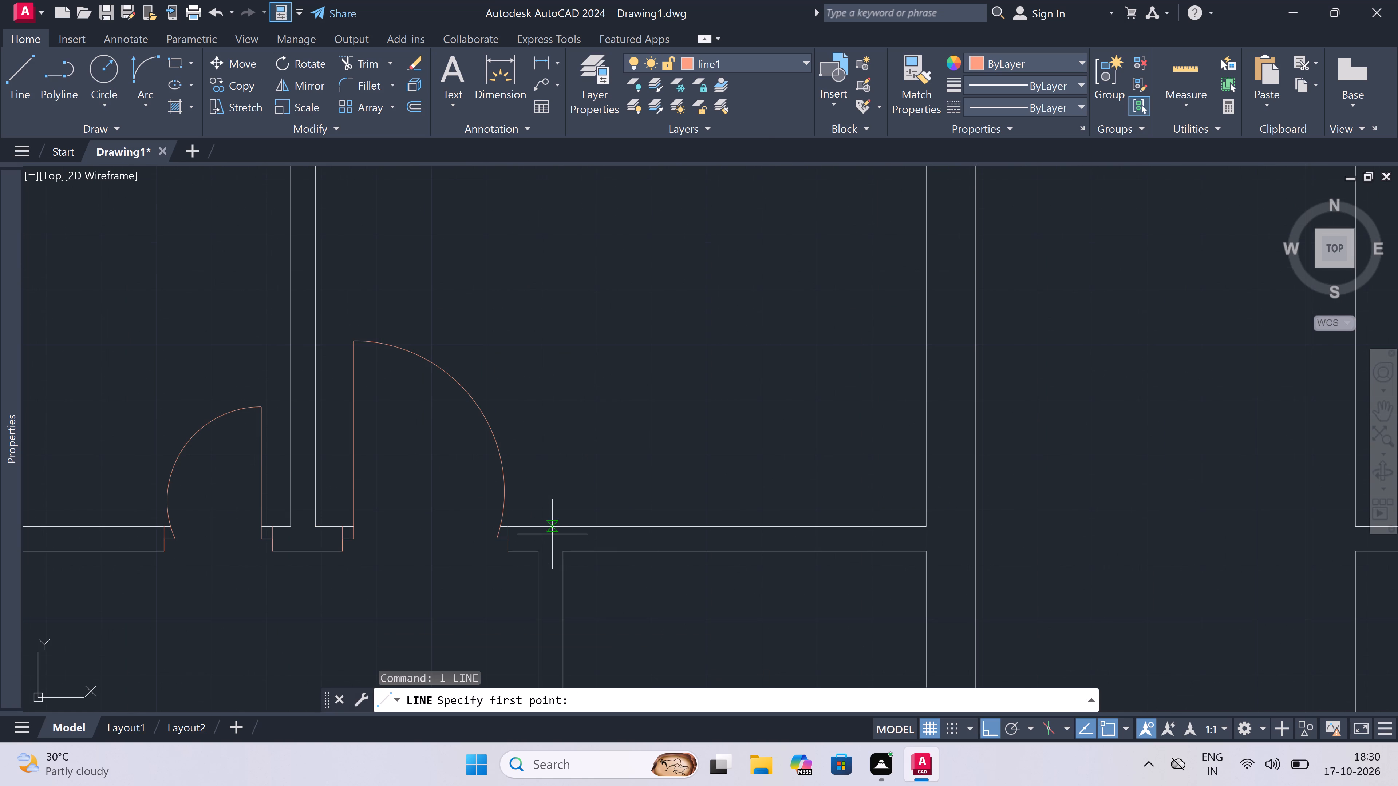
{"action": "scroll", "coordinate": [565, 544], "scroll_direction": "up", "scroll_amount": 3}
{"action": "left_click", "coordinate": [568, 531]}
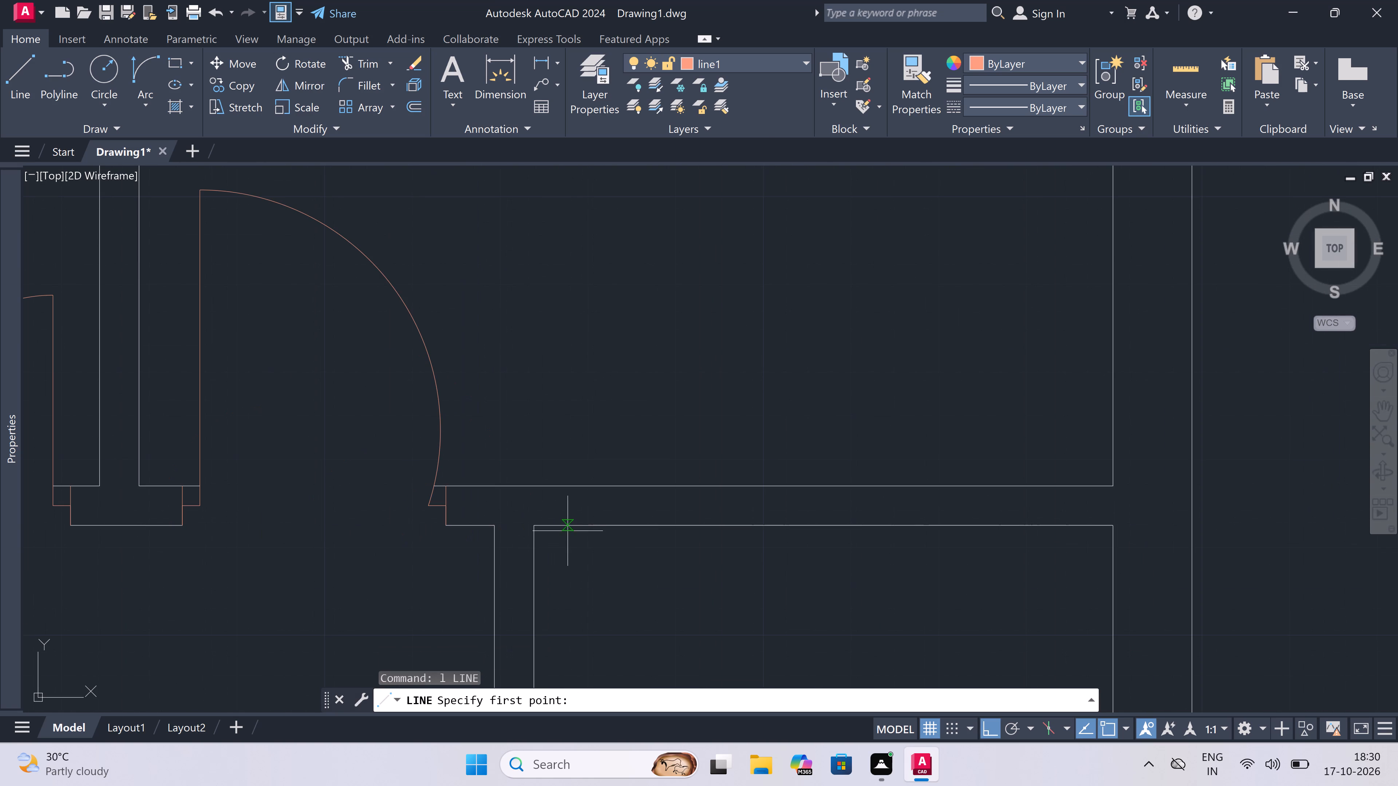
{"action": "left_click", "coordinate": [572, 489]}
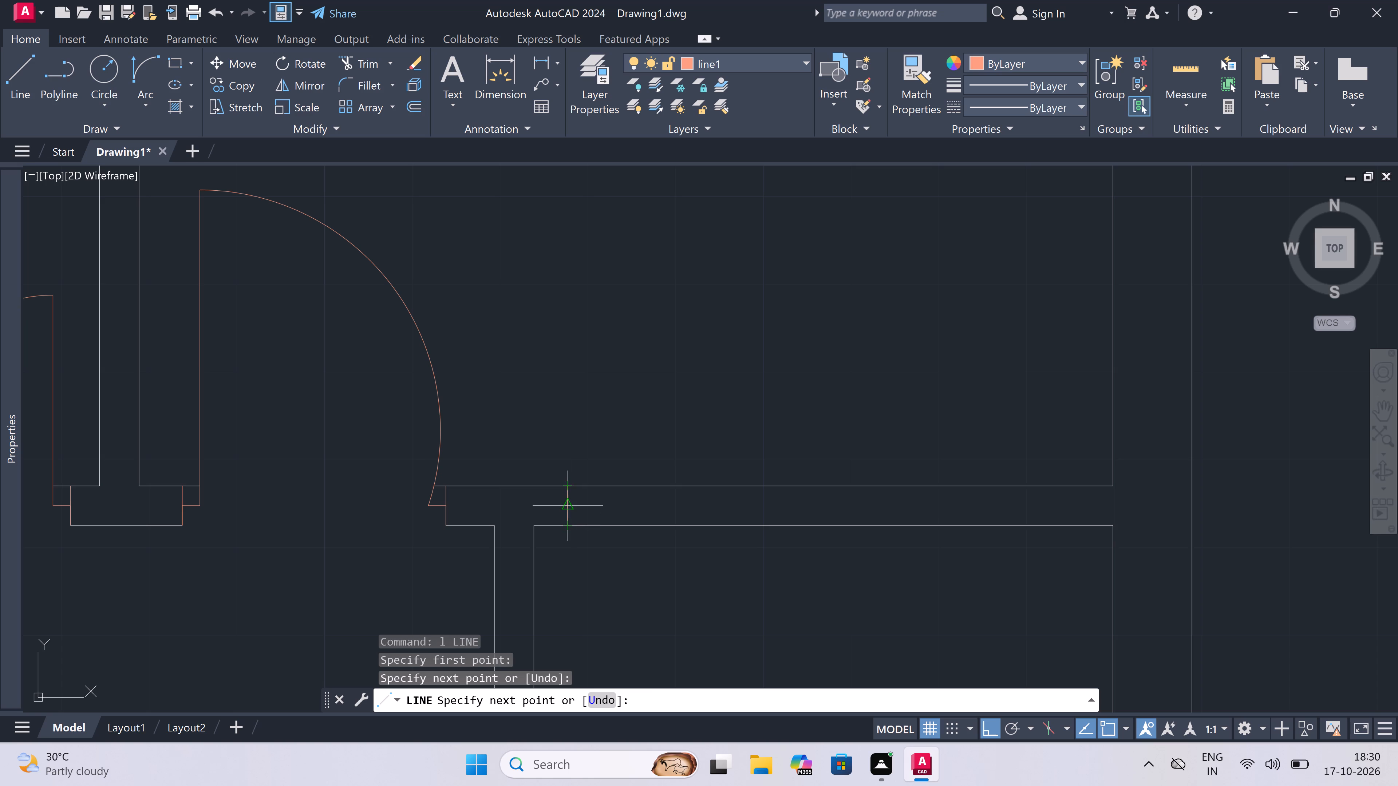
{"action": "left_click", "coordinate": [572, 506]}
{"action": "type", "text": "2\""}
{"action": "key", "text": "space"}
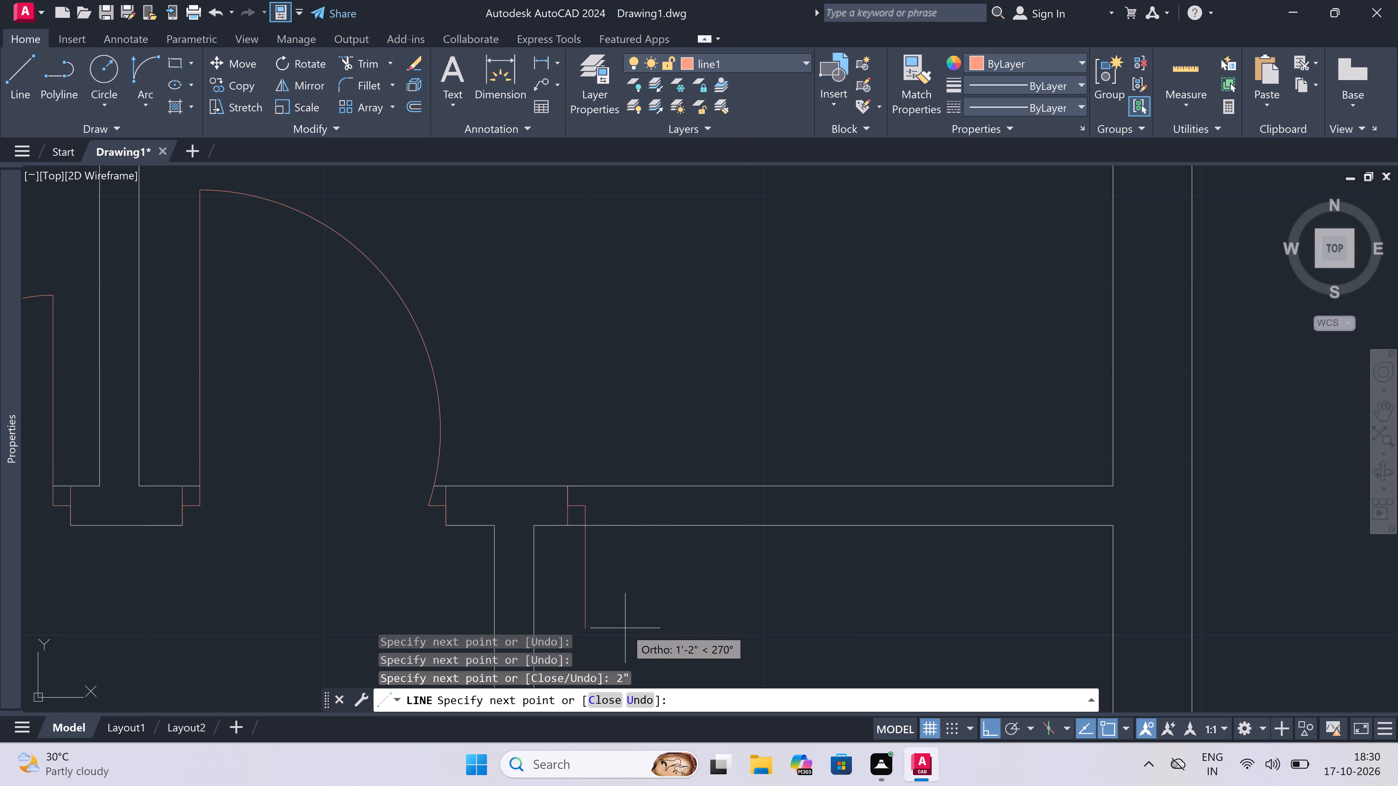
{"action": "key", "text": "2"}
{"action": "type", "text": "'"}
{"action": "key", "text": "space"}
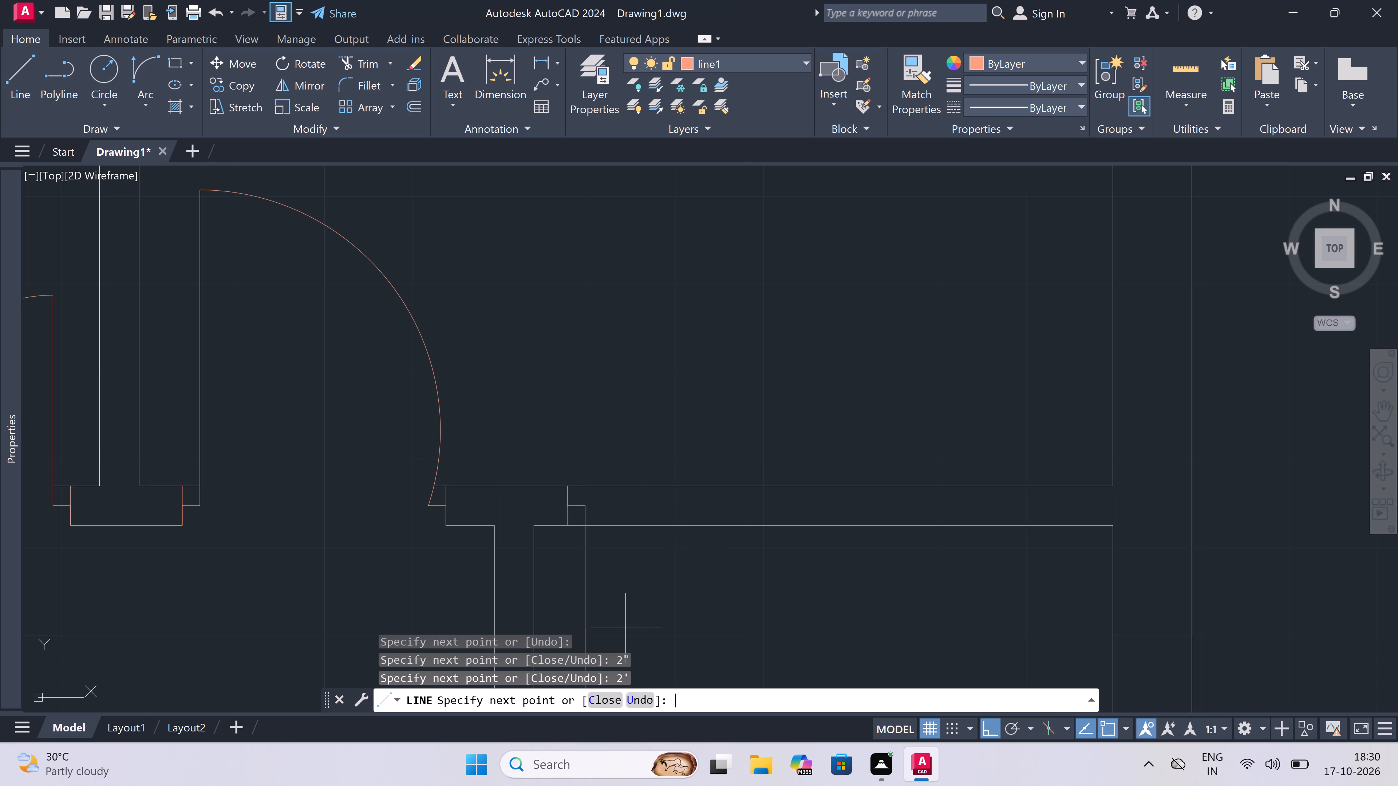
{"action": "key", "text": "Escape"}
Draw the opposite jamb line of the small room's door across the top partition, with a 2" stub toward the leaf.
{"action": "key", "text": "space"}
{"action": "scroll", "coordinate": [611, 461], "scroll_direction": "down", "scroll_amount": 3}
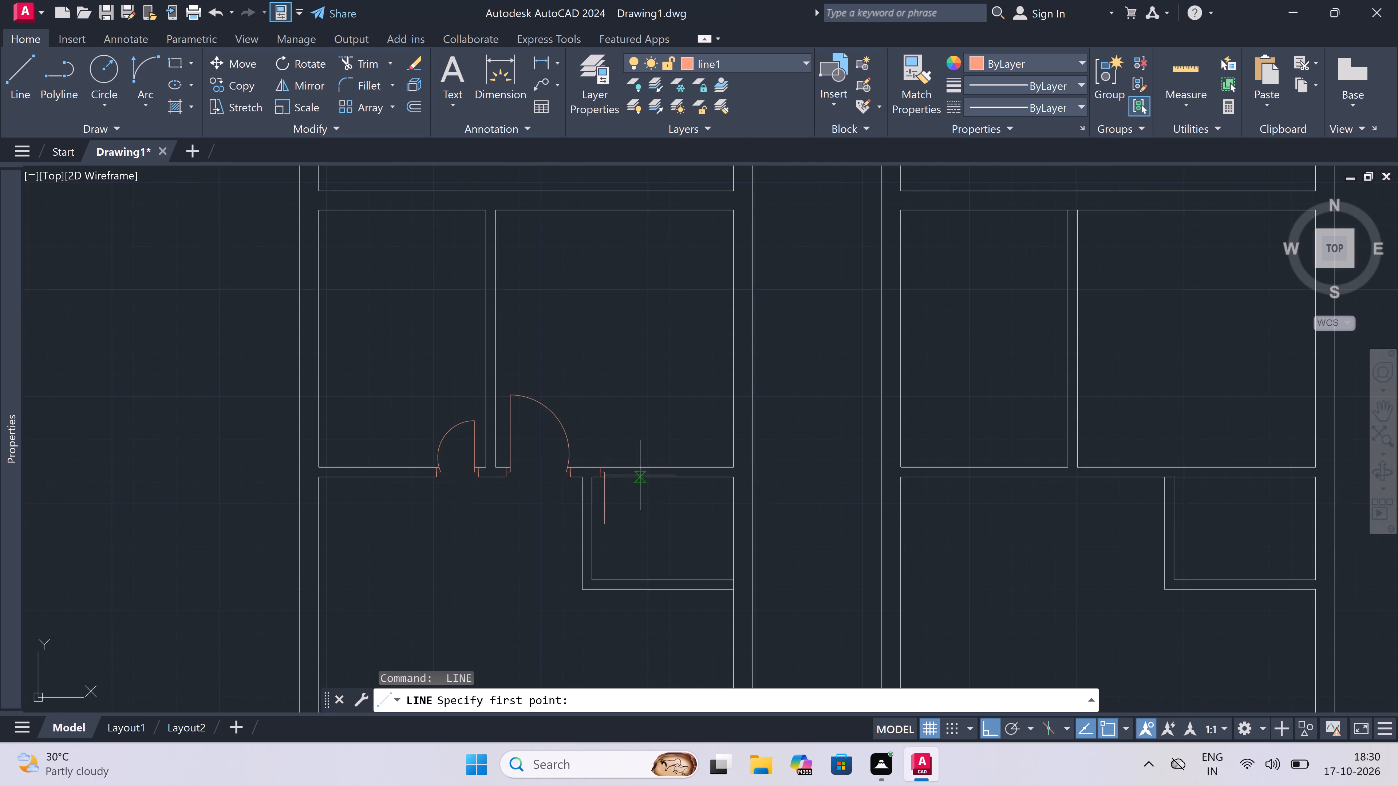
{"action": "scroll", "coordinate": [640, 476], "scroll_direction": "up", "scroll_amount": 2}
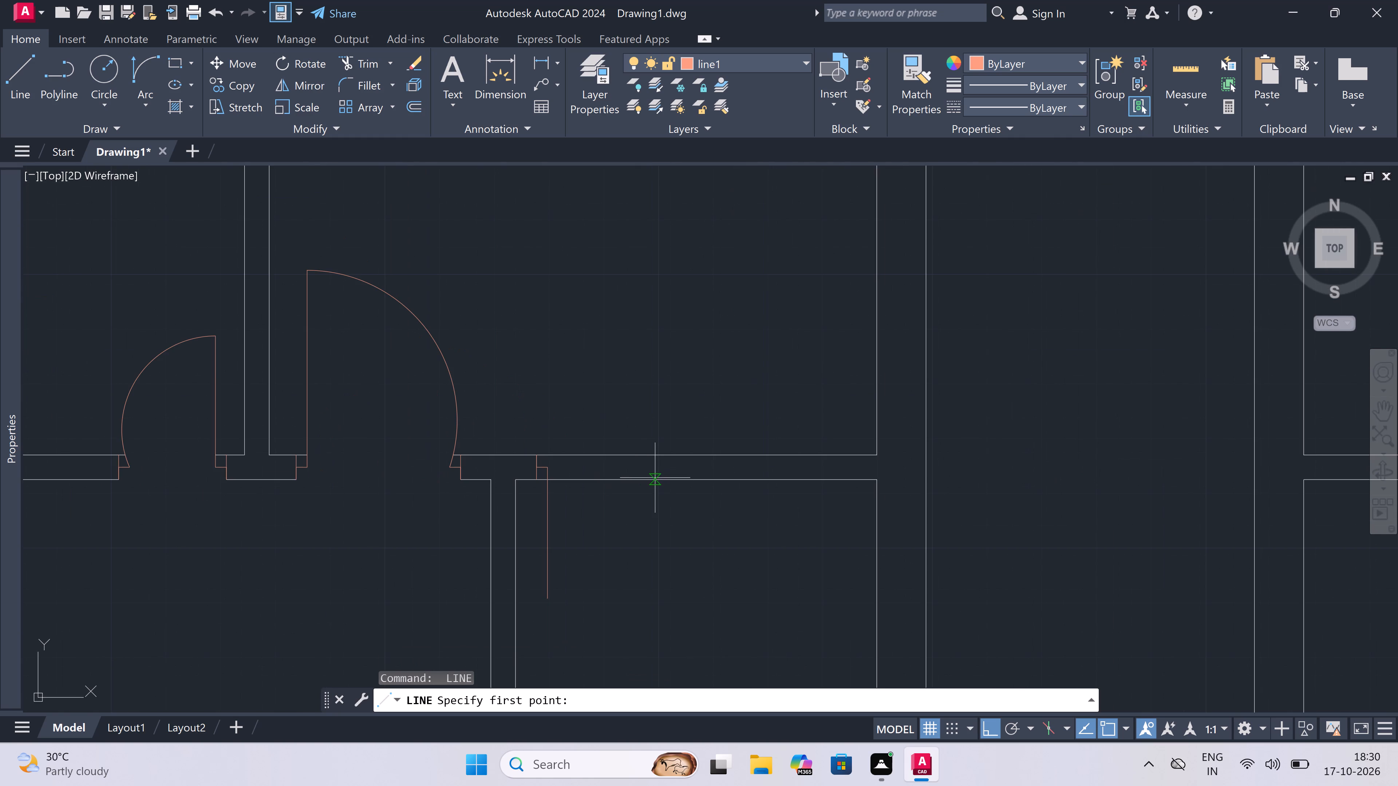
{"action": "left_click", "coordinate": [655, 478]}
{"action": "left_click", "coordinate": [657, 451]}
{"action": "left_click_drag", "start_coordinate": [659, 467], "coordinate": [655, 468]}
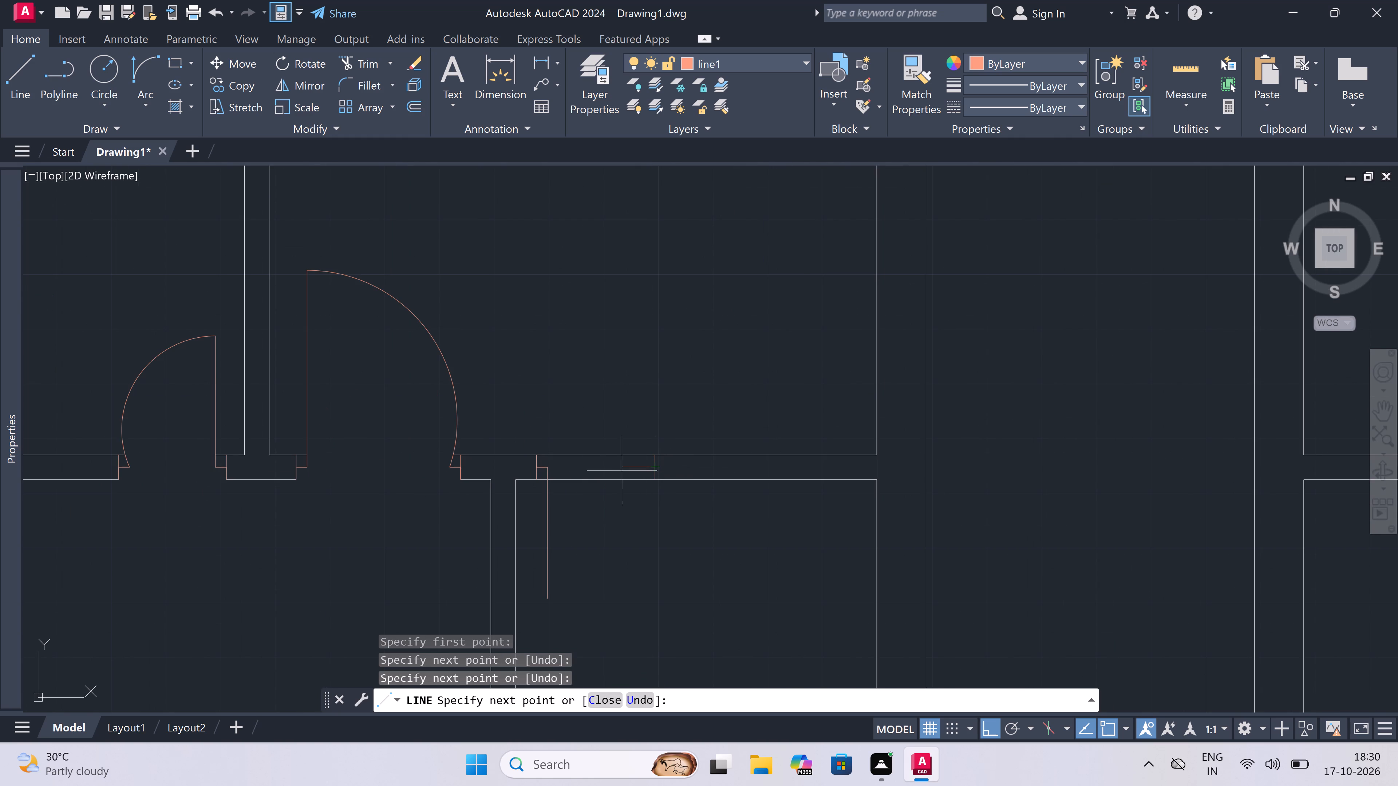
{"action": "type", "text": "2\""}
{"action": "key", "text": "space"}
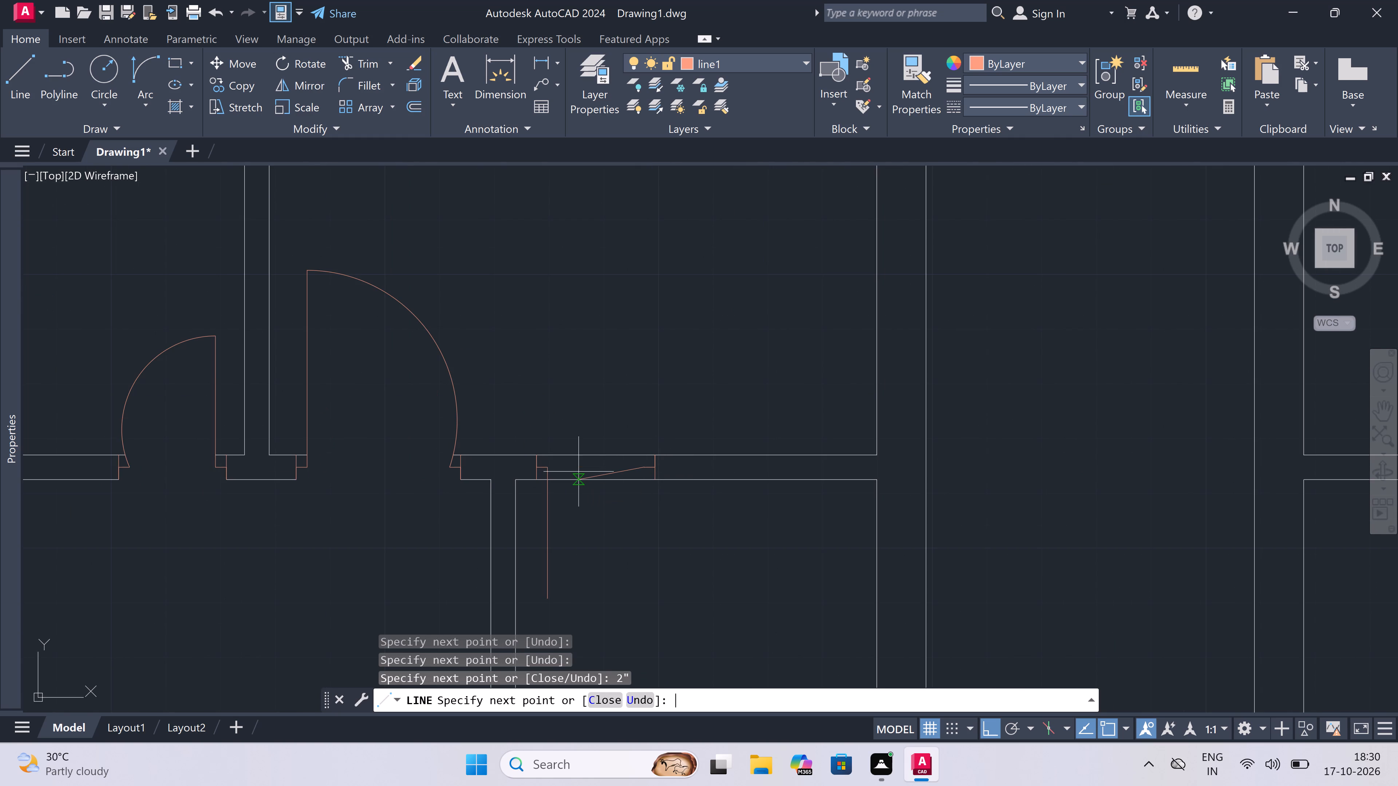
{"action": "key", "text": "Escape"}
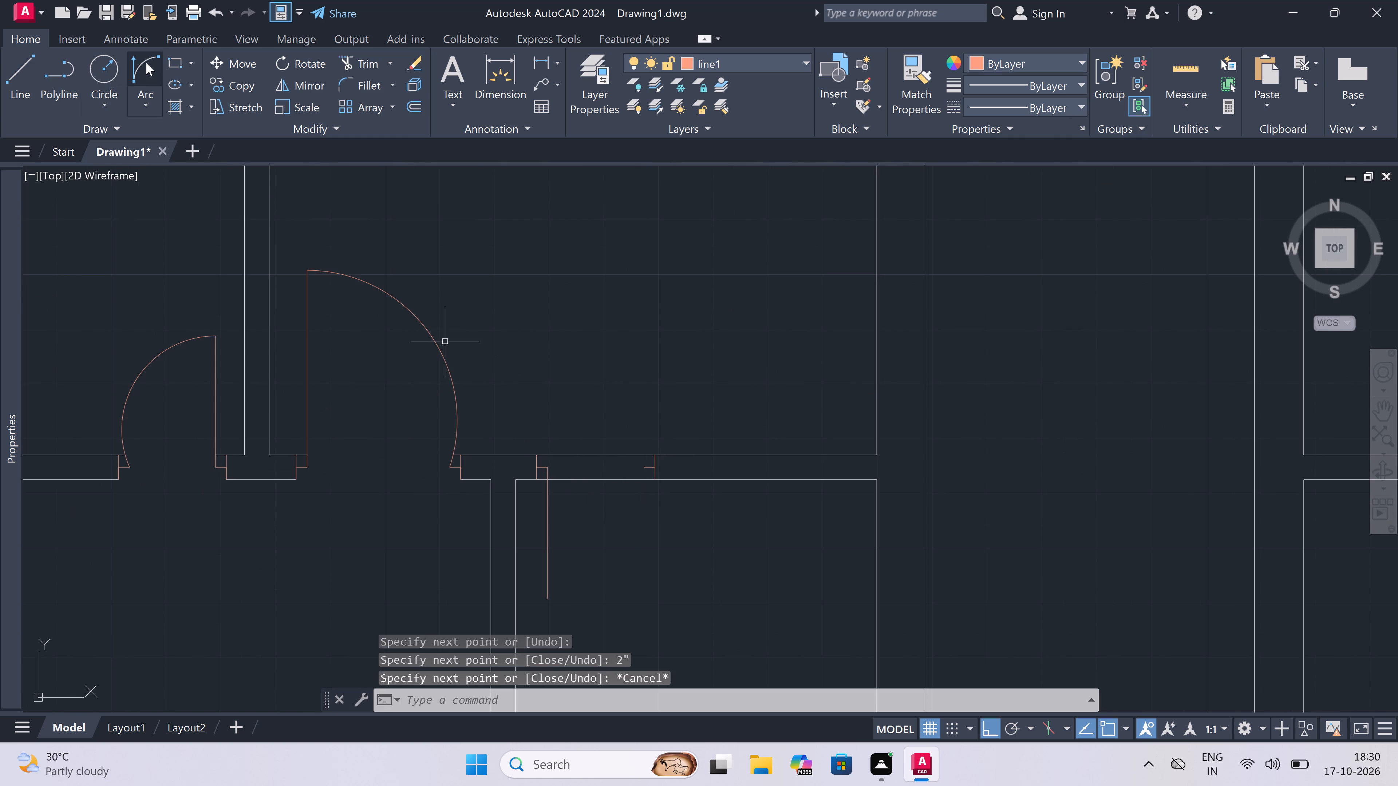
Draw the small room door's swing as a Start, End, Direction arc from the leaf's lower end to the opposite jamb's stub.
{"action": "left_click_drag", "start_coordinate": [147, 64], "coordinate": [150, 69]}
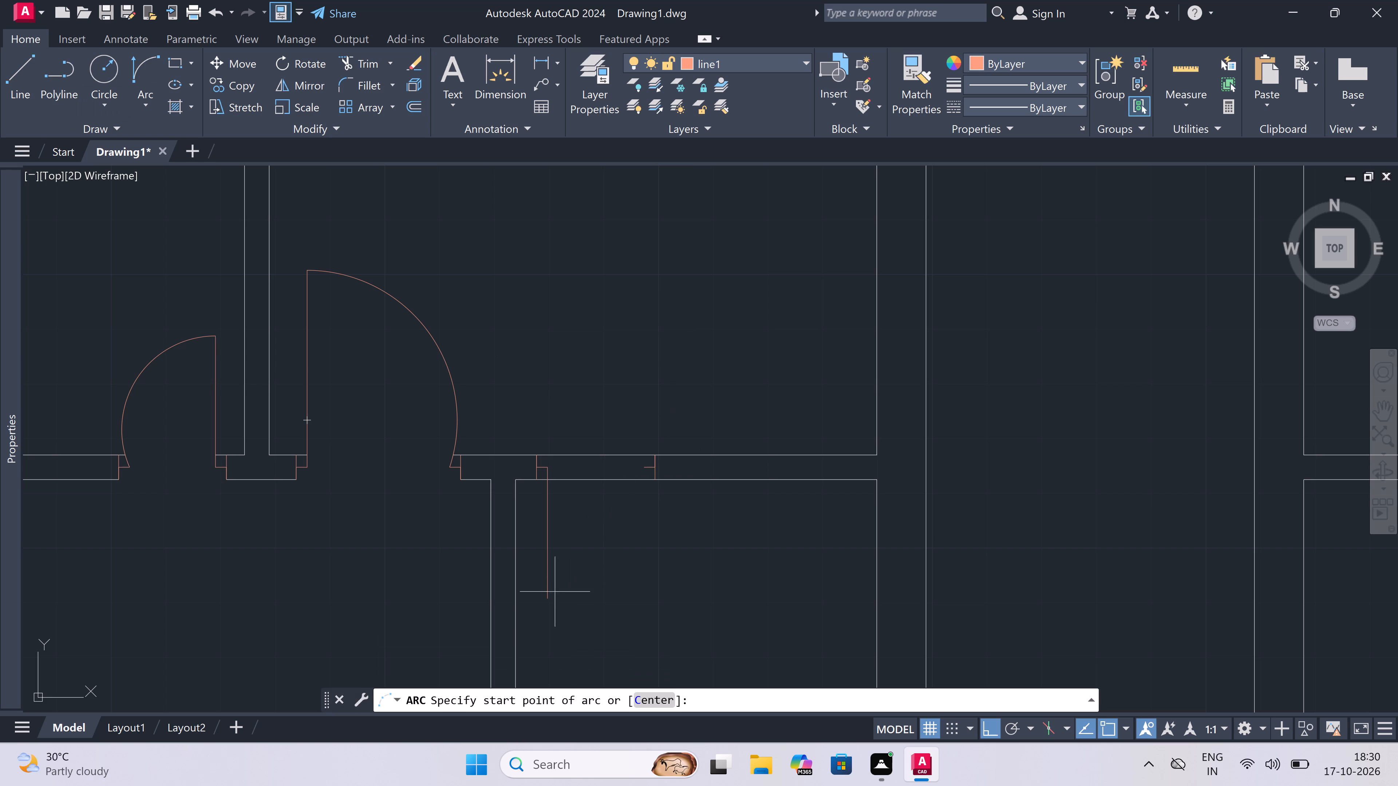
{"action": "left_click_drag", "start_coordinate": [544, 603], "coordinate": [558, 586]}
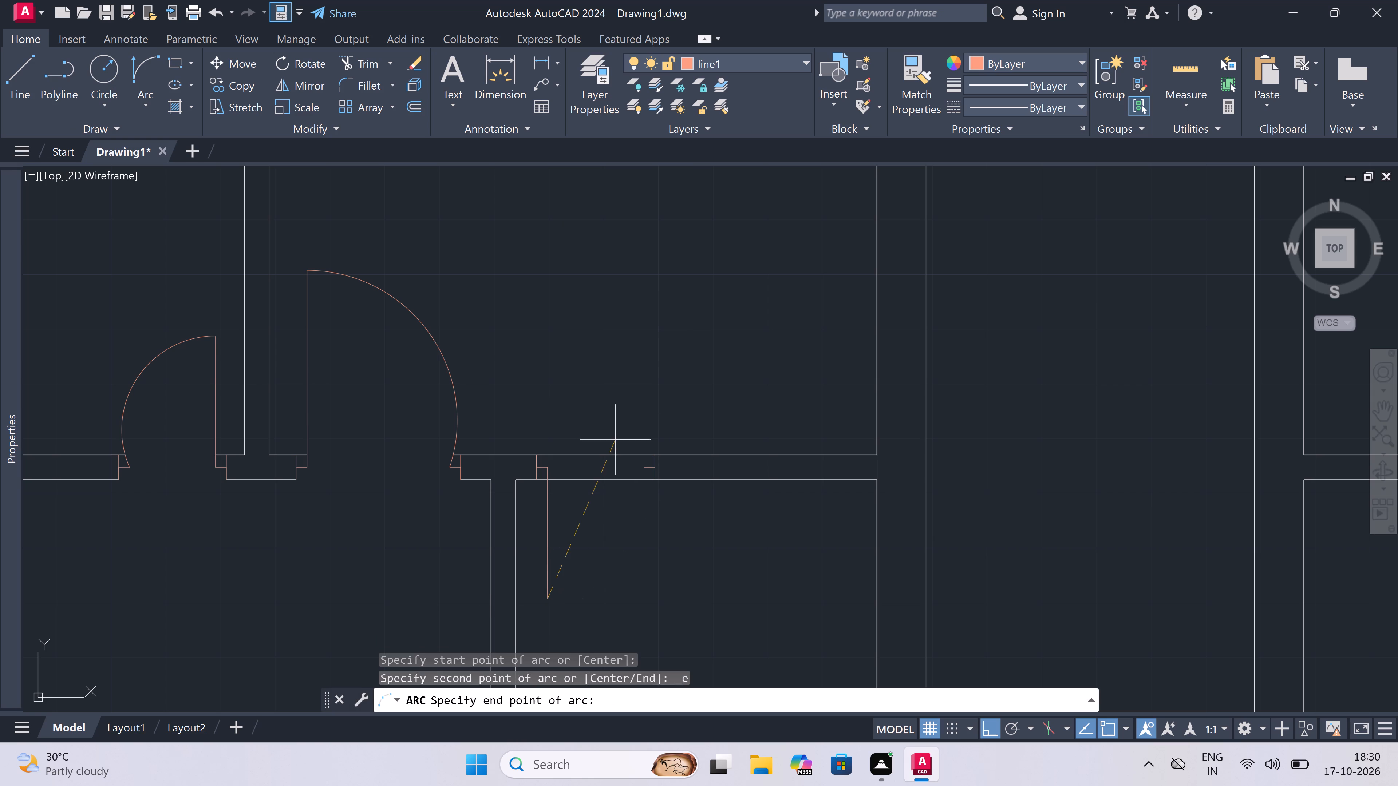
{"action": "left_click", "coordinate": [650, 472]}
{"action": "left_click", "coordinate": [700, 539]}
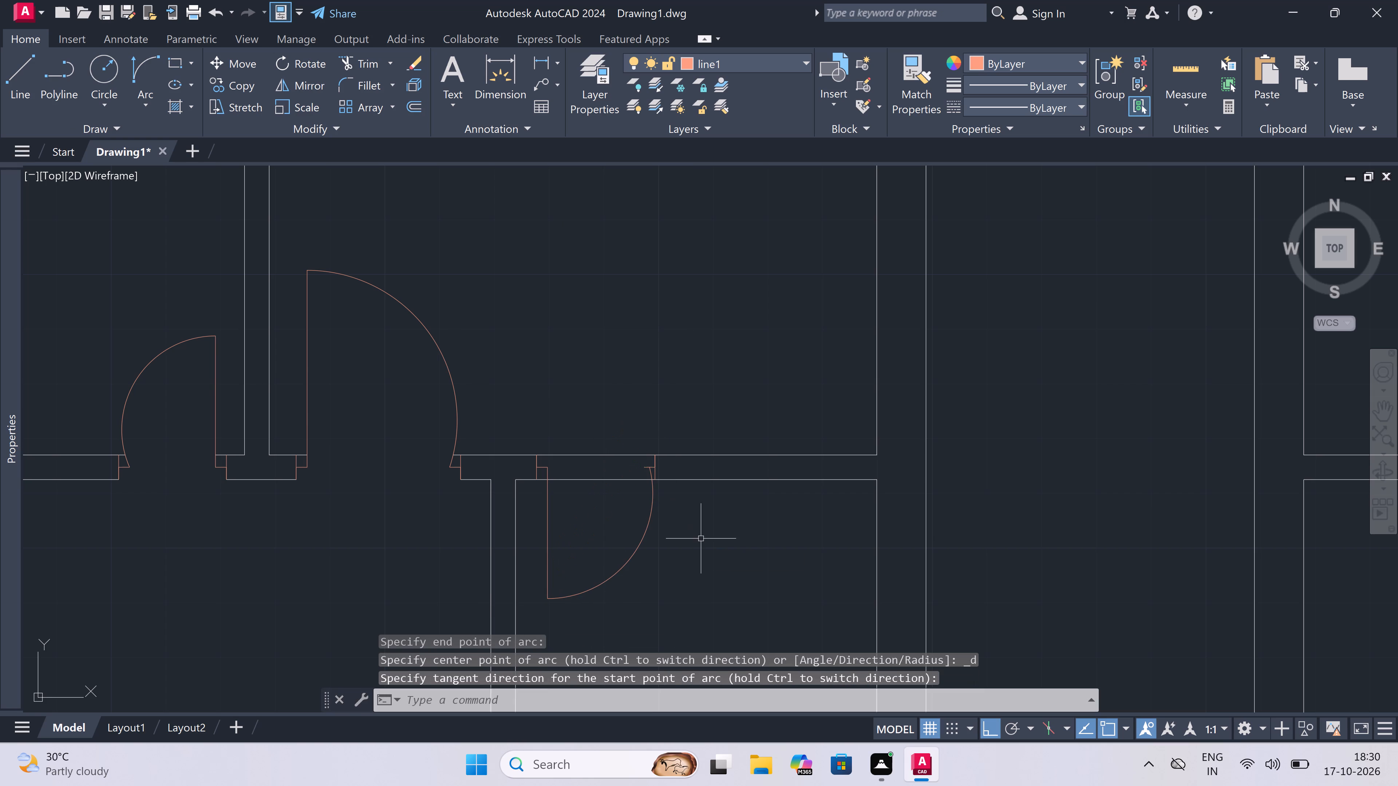
Trim both horizontal partition lines between the small room door's jambs to open the doorway.
{"action": "key", "text": "t"}
{"action": "key", "text": "r"}
{"action": "key", "text": "space"}
{"action": "left_click_drag", "start_coordinate": [580, 431], "coordinate": [581, 440]}
{"action": "left_click", "coordinate": [587, 508]}
Trim the part of the small room door's opposite stub that projects past the swing arc.
{"action": "scroll", "coordinate": [664, 459], "scroll_direction": "up", "scroll_amount": 2}
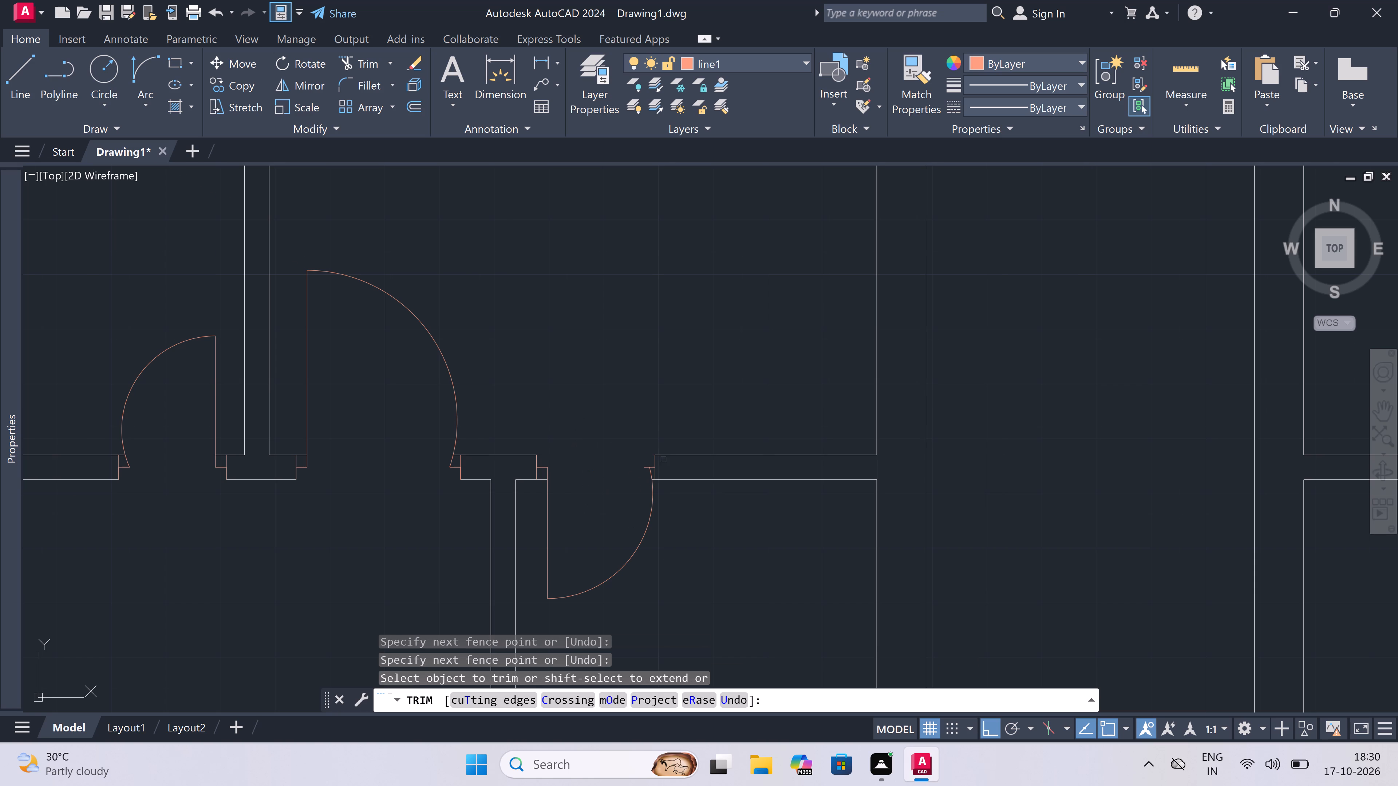
{"action": "scroll", "coordinate": [664, 459], "scroll_direction": "up", "scroll_amount": 2}
{"action": "scroll", "coordinate": [550, 530], "scroll_direction": "up", "scroll_amount": 1}
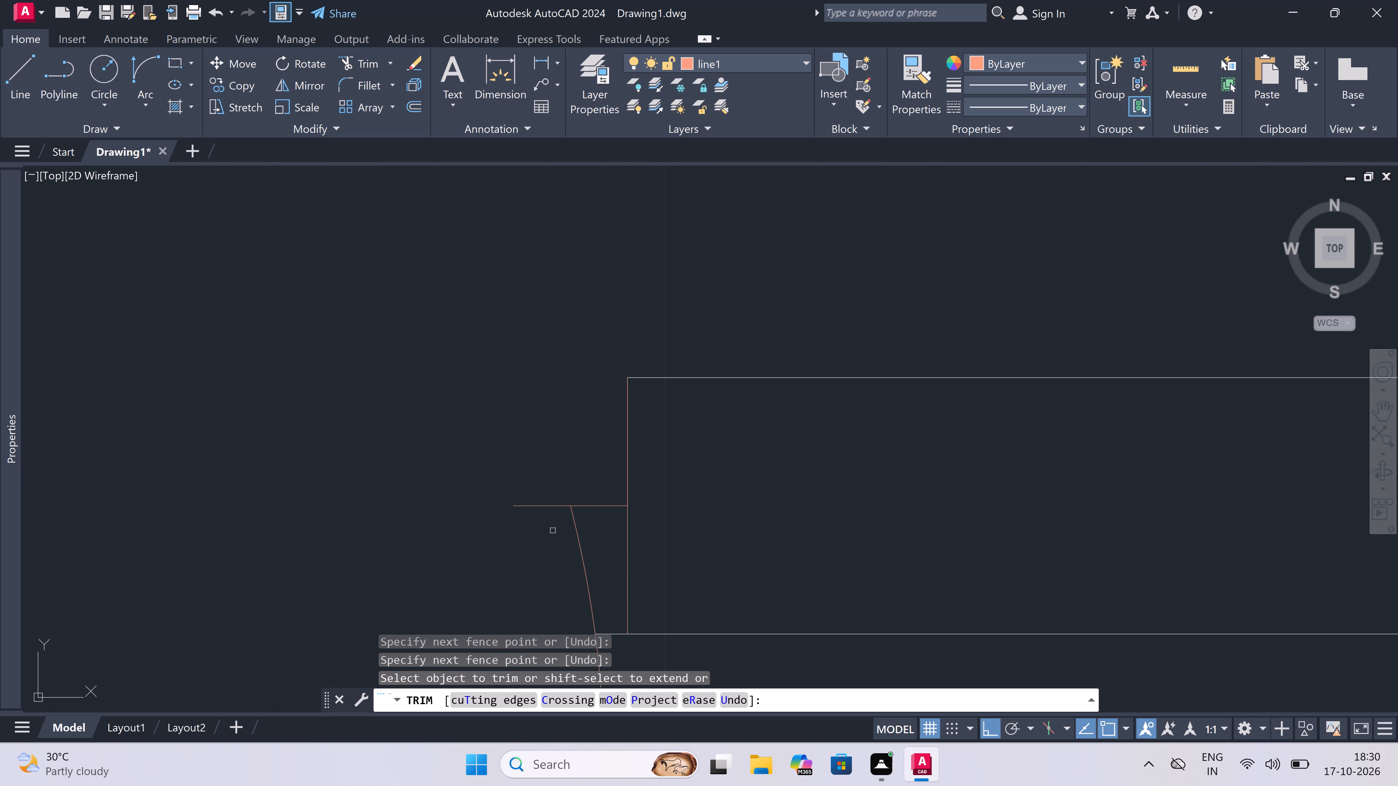
{"action": "left_click_drag", "start_coordinate": [552, 526], "coordinate": [550, 522]}
{"action": "left_click", "coordinate": [526, 433]}
{"action": "key", "text": "Escape"}
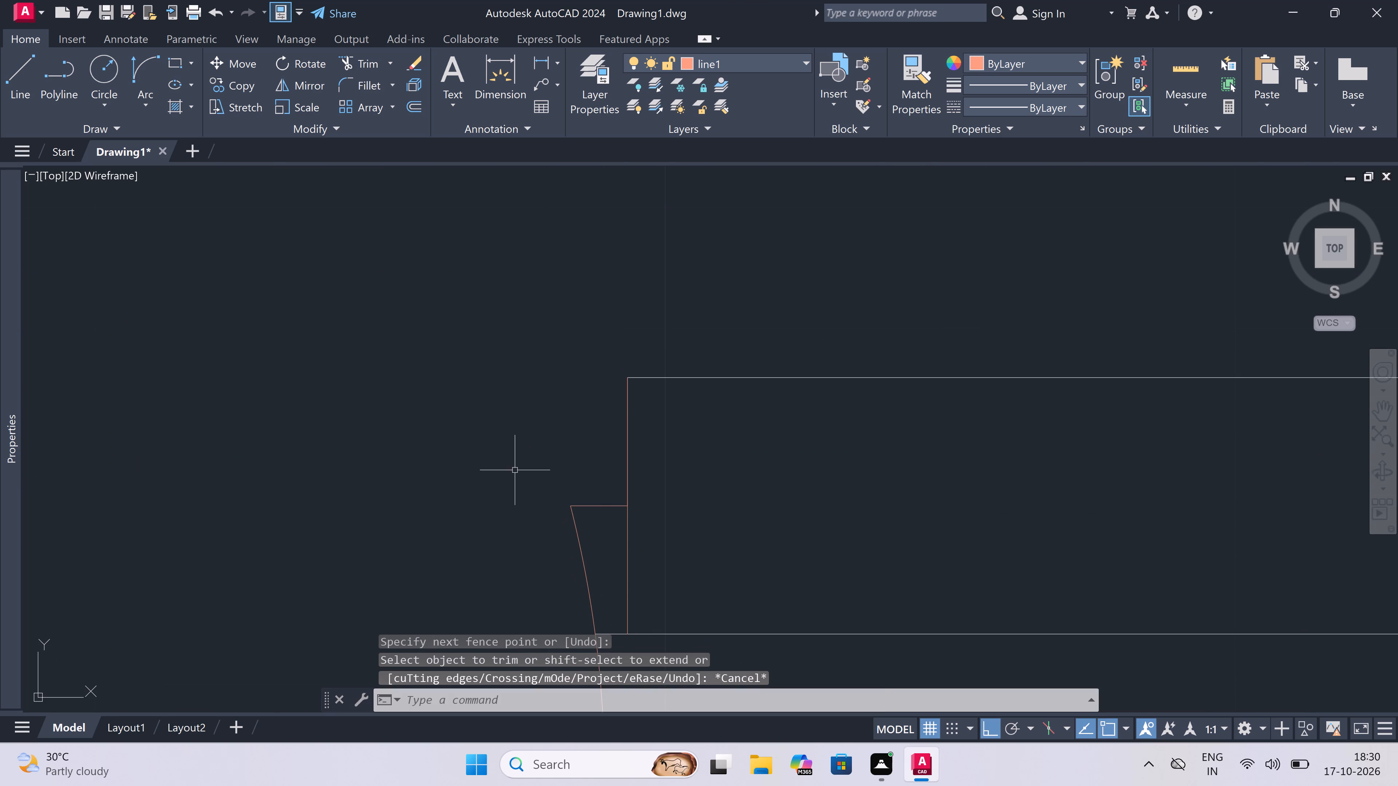
{"action": "scroll", "coordinate": [515, 470], "scroll_direction": "down", "scroll_amount": 10}
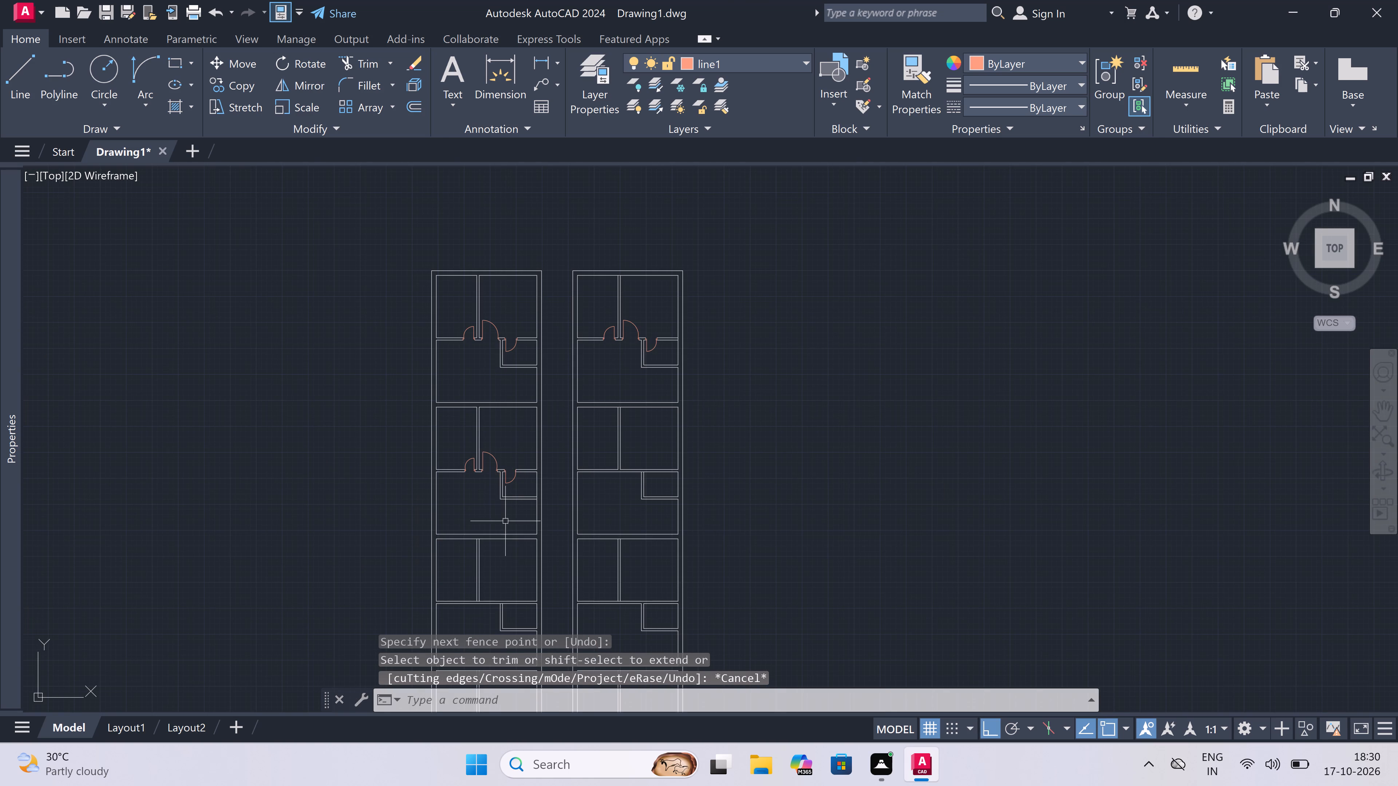
In the left block's third unit, draw the upper-left room's door jamb across the partition, with a 2" stub and 2' upward leaf.
{"action": "scroll", "coordinate": [480, 576], "scroll_direction": "down", "scroll_amount": 3}
{"action": "scroll", "coordinate": [482, 593], "scroll_direction": "up", "scroll_amount": 4}
{"action": "scroll", "coordinate": [453, 535], "scroll_direction": "up", "scroll_amount": 2}
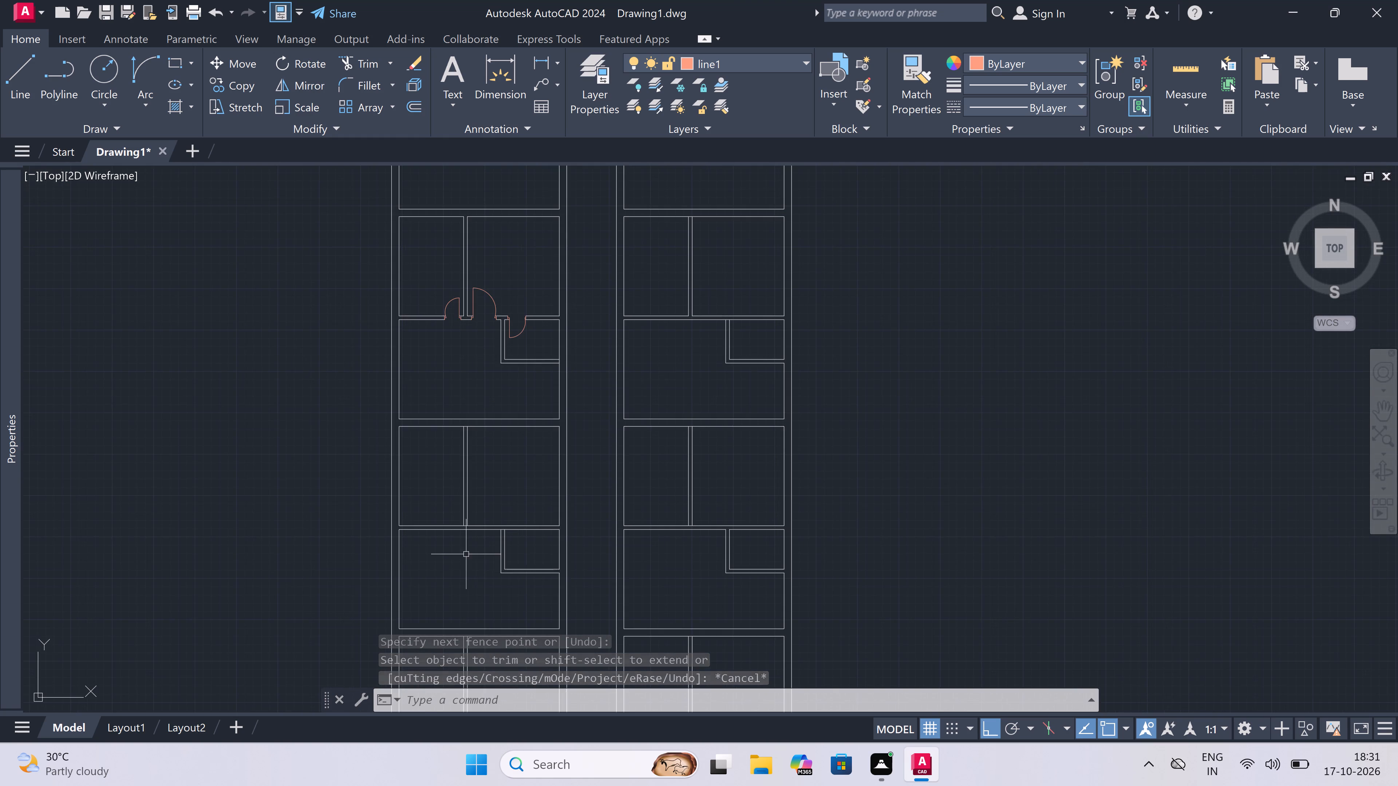
{"action": "scroll", "coordinate": [453, 535], "scroll_direction": "up", "scroll_amount": 2}
{"action": "type", "text": "l"}
{"action": "key", "text": "space"}
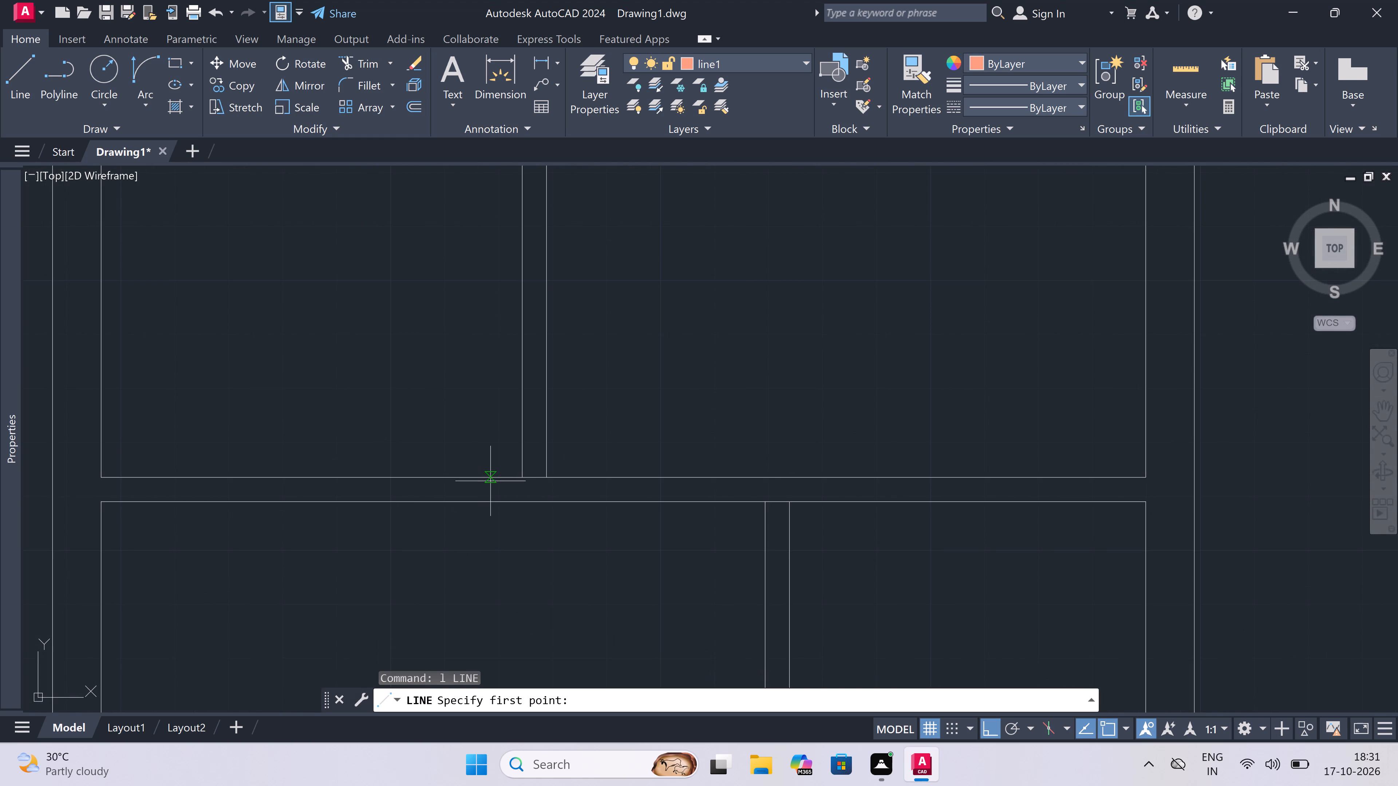
{"action": "scroll", "coordinate": [495, 477], "scroll_direction": "up", "scroll_amount": 2}
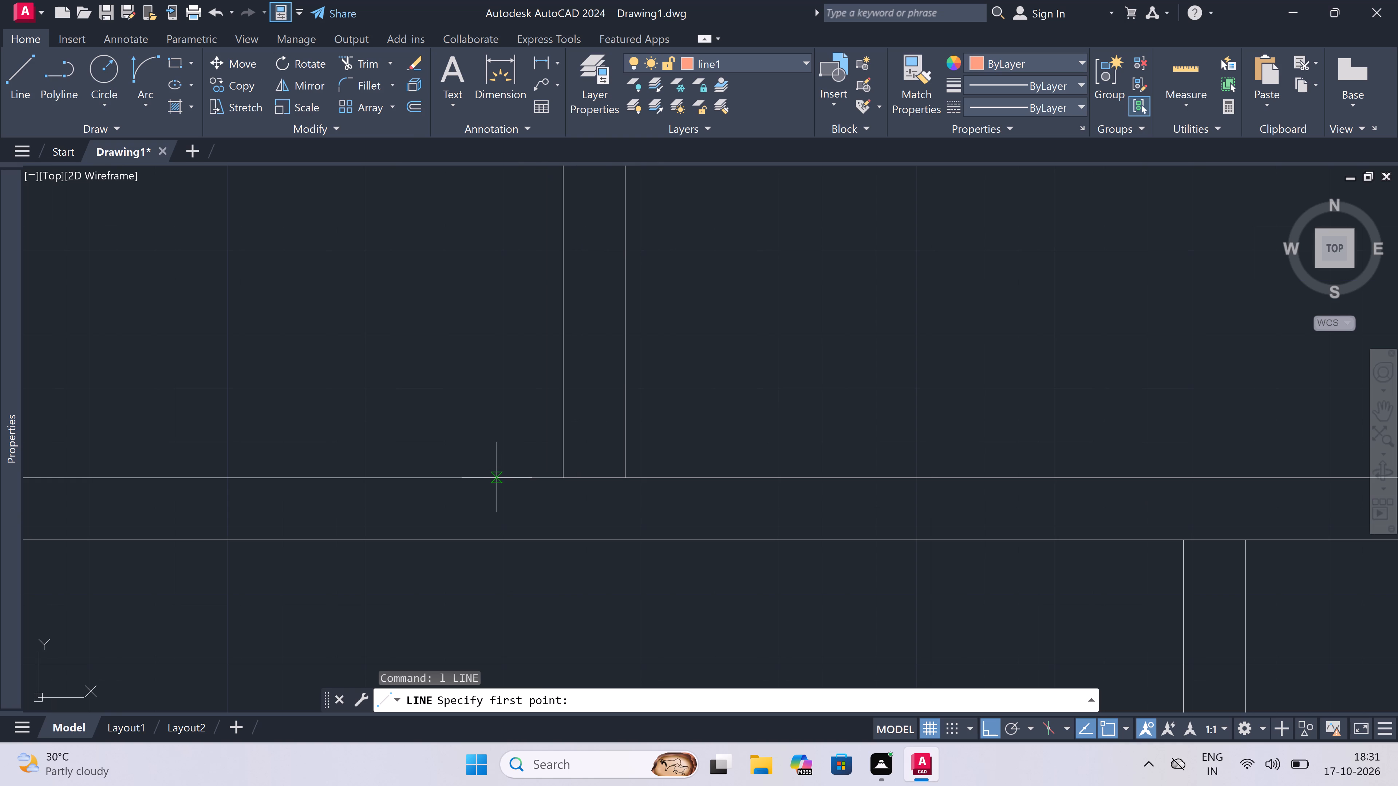
{"action": "left_click", "coordinate": [498, 477]}
{"action": "left_click", "coordinate": [498, 537]}
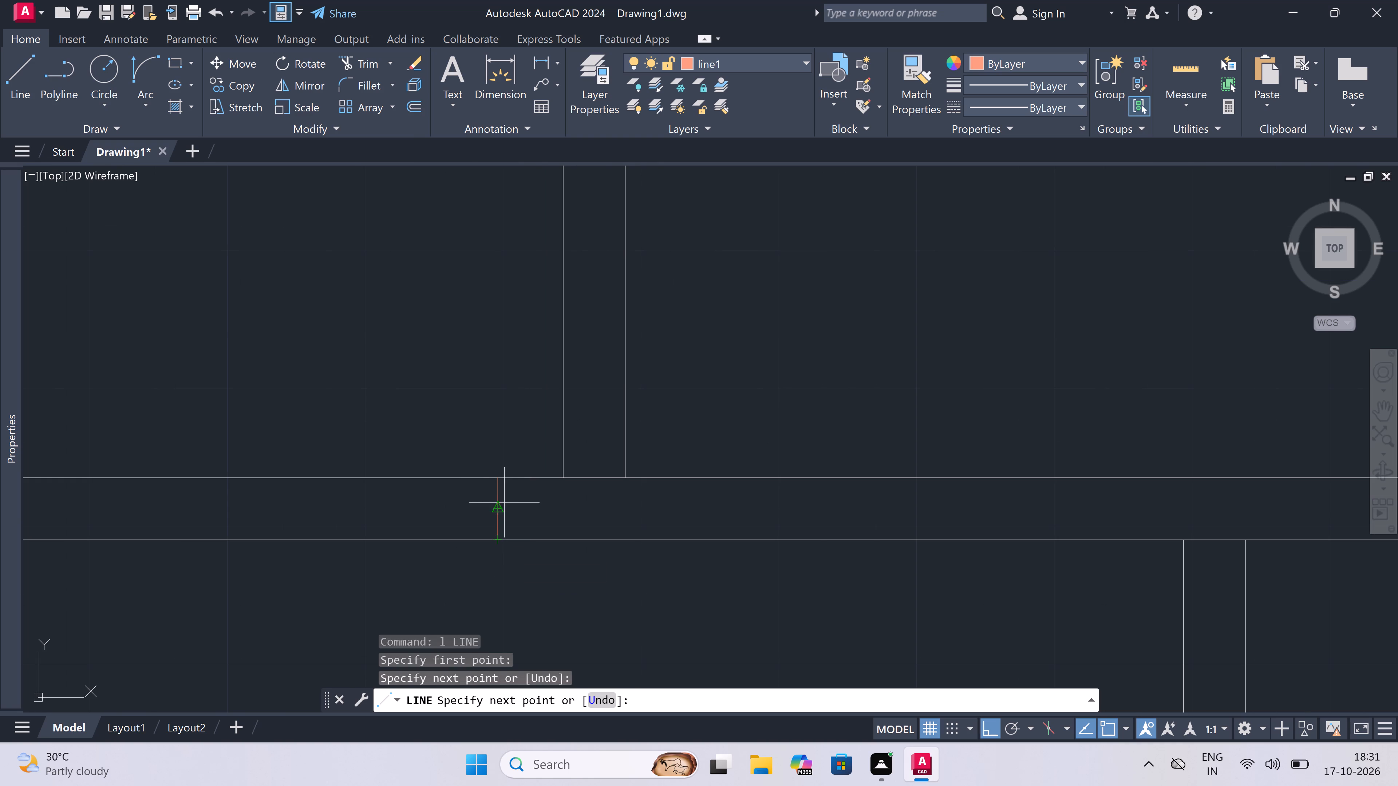
{"action": "scroll", "coordinate": [504, 503], "scroll_direction": "down", "scroll_amount": 4}
{"action": "scroll", "coordinate": [504, 503], "scroll_direction": "up", "scroll_amount": 4}
{"action": "left_click", "coordinate": [504, 505]}
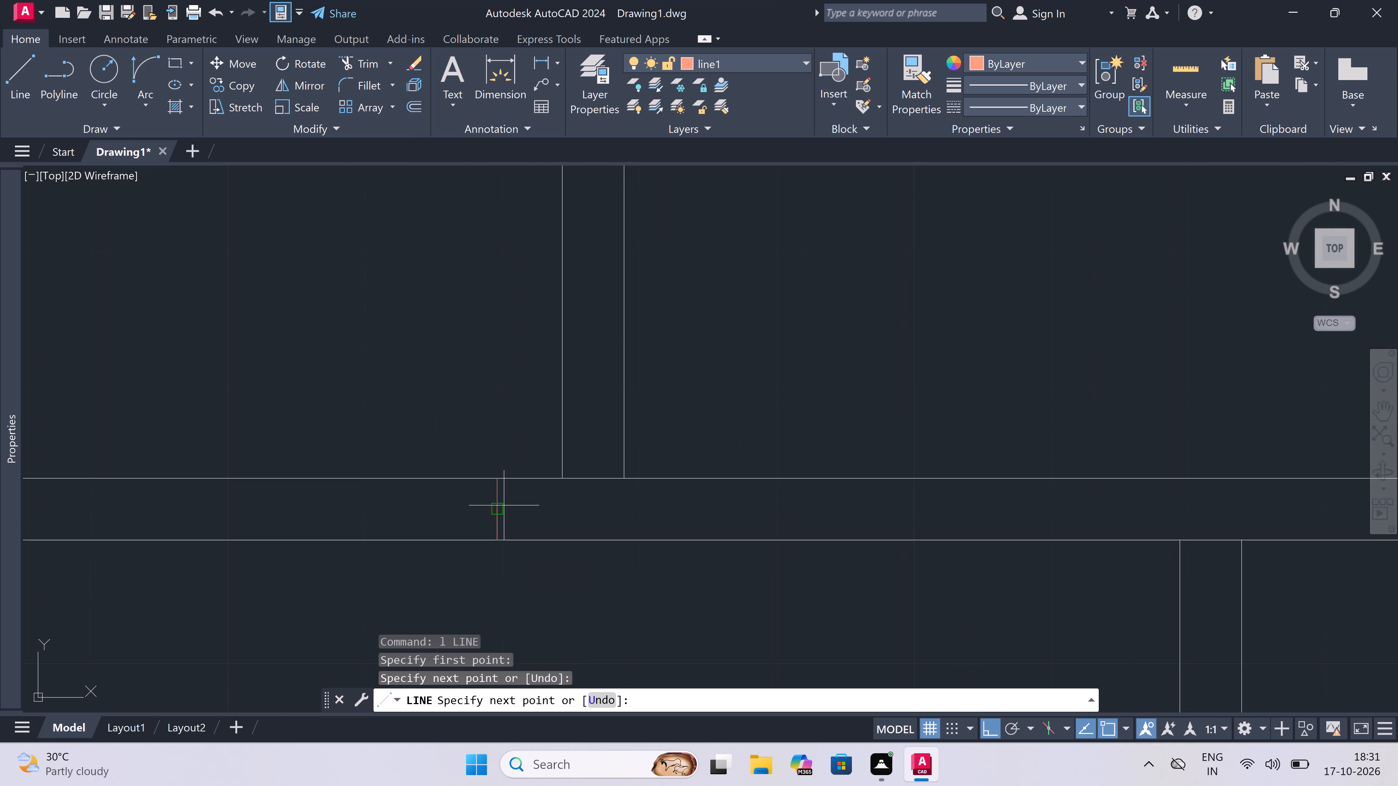
{"action": "type", "text": "2\""}
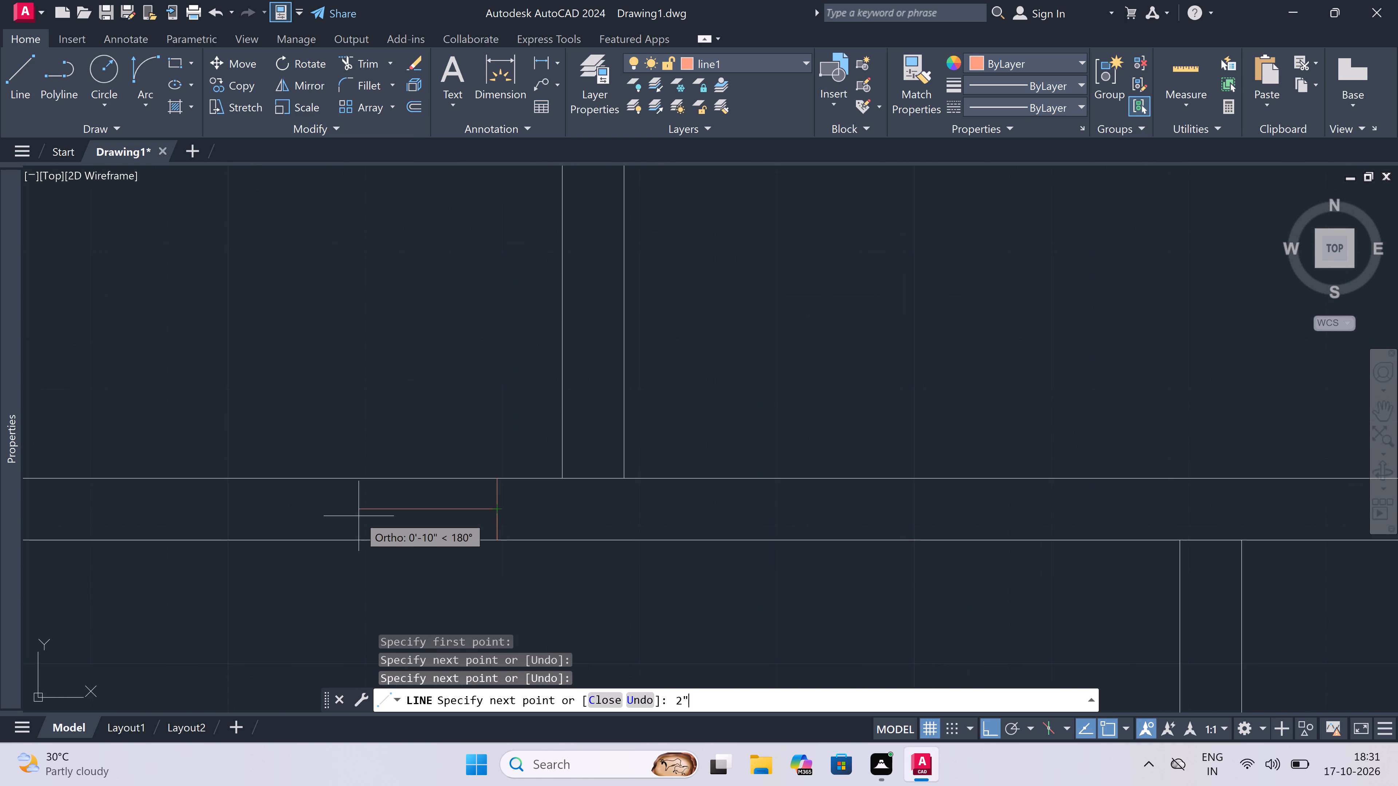
{"action": "key", "text": "space"}
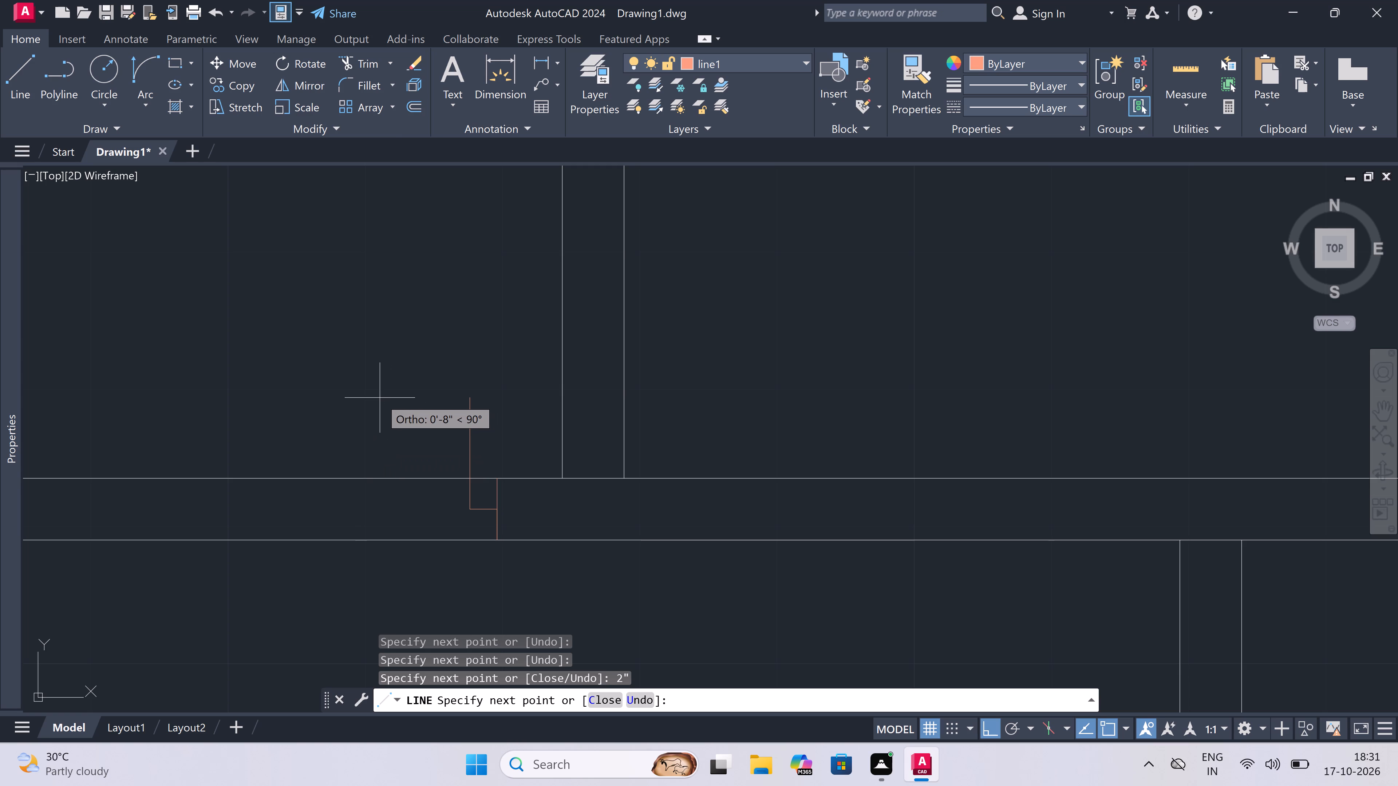
{"action": "key", "text": "2"}
{"action": "type", "text": "'"}
{"action": "key", "text": "space"}
{"action": "key", "text": "Escape"}
Draw the opposite jamb line of the upper-left room's door across the partition, with a 2" stub toward the leaf.
{"action": "key", "text": "space"}
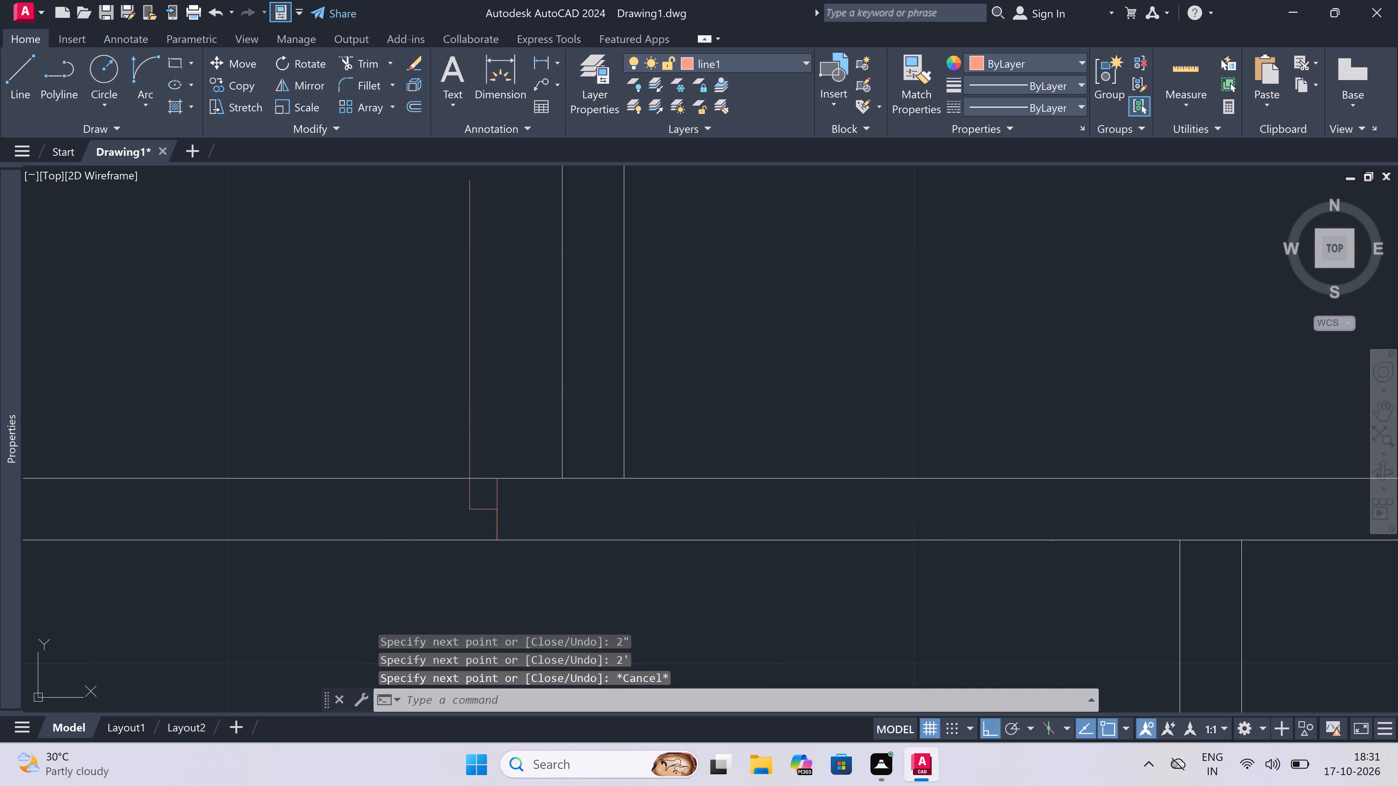
{"action": "scroll", "coordinate": [845, 547], "scroll_direction": "down", "scroll_amount": 3}
{"action": "scroll", "coordinate": [684, 526], "scroll_direction": "up", "scroll_amount": 1}
{"action": "scroll", "coordinate": [734, 526], "scroll_direction": "up", "scroll_amount": 1}
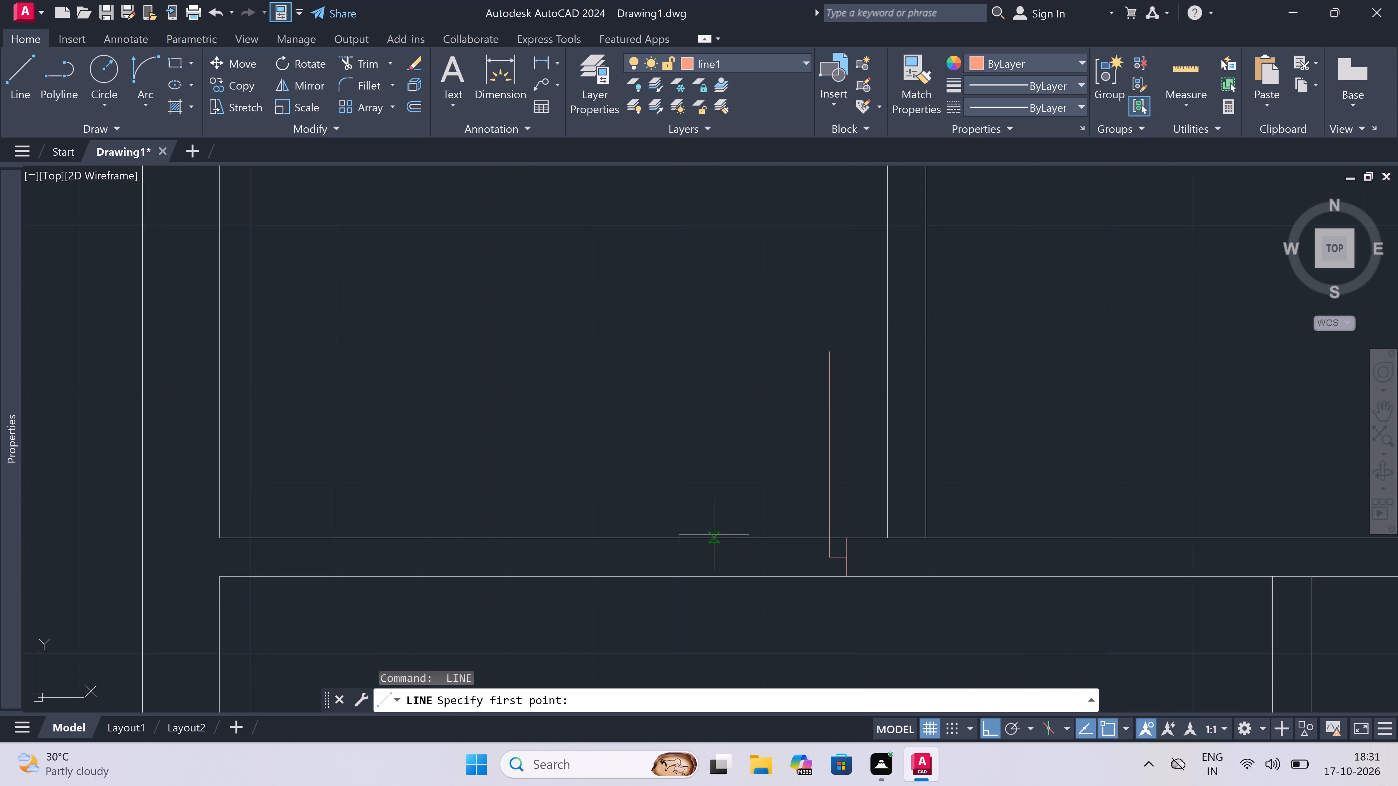
{"action": "left_click", "coordinate": [683, 538]}
{"action": "left_click", "coordinate": [684, 573]}
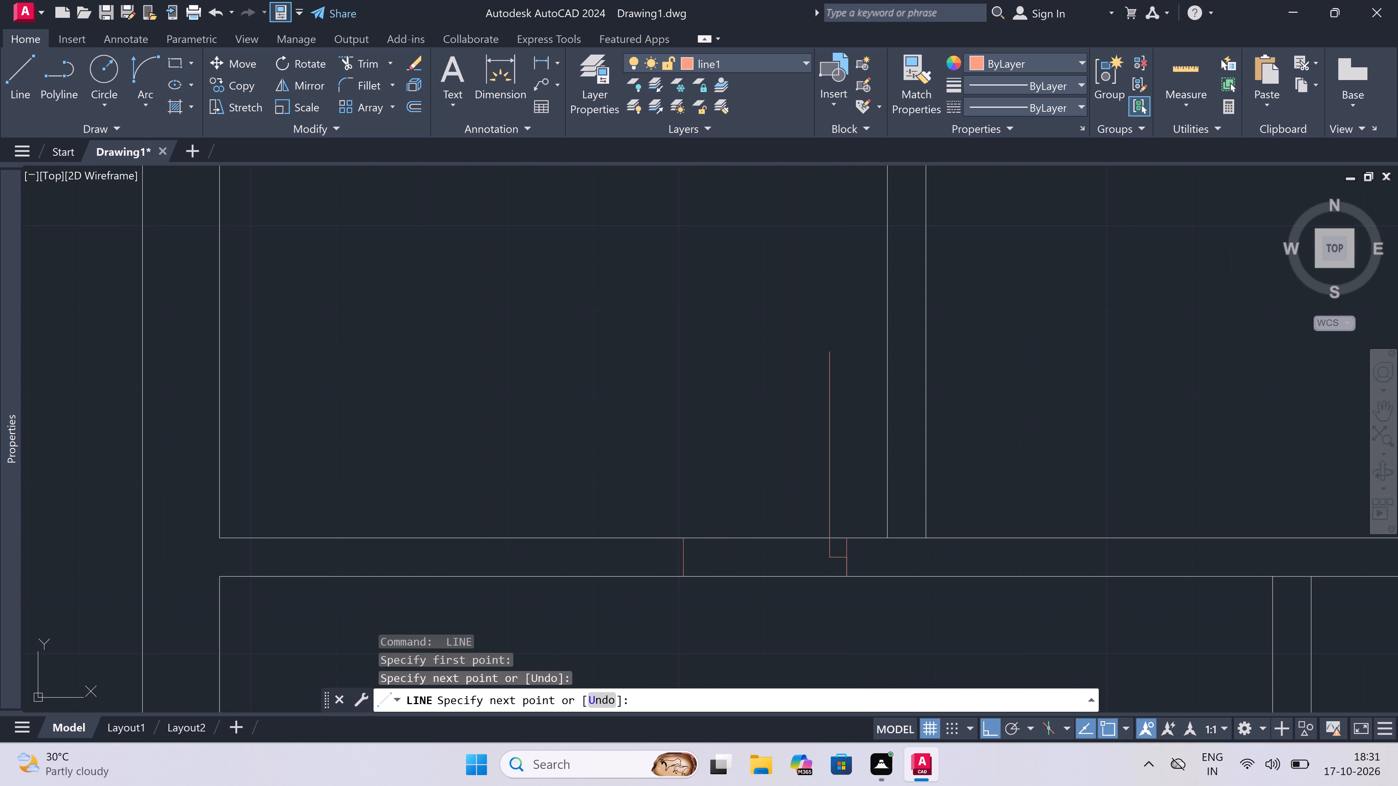
{"action": "left_click", "coordinate": [681, 555]}
{"action": "type", "text": "2\""}
{"action": "key", "text": "space"}
{"action": "key", "text": "Escape"}
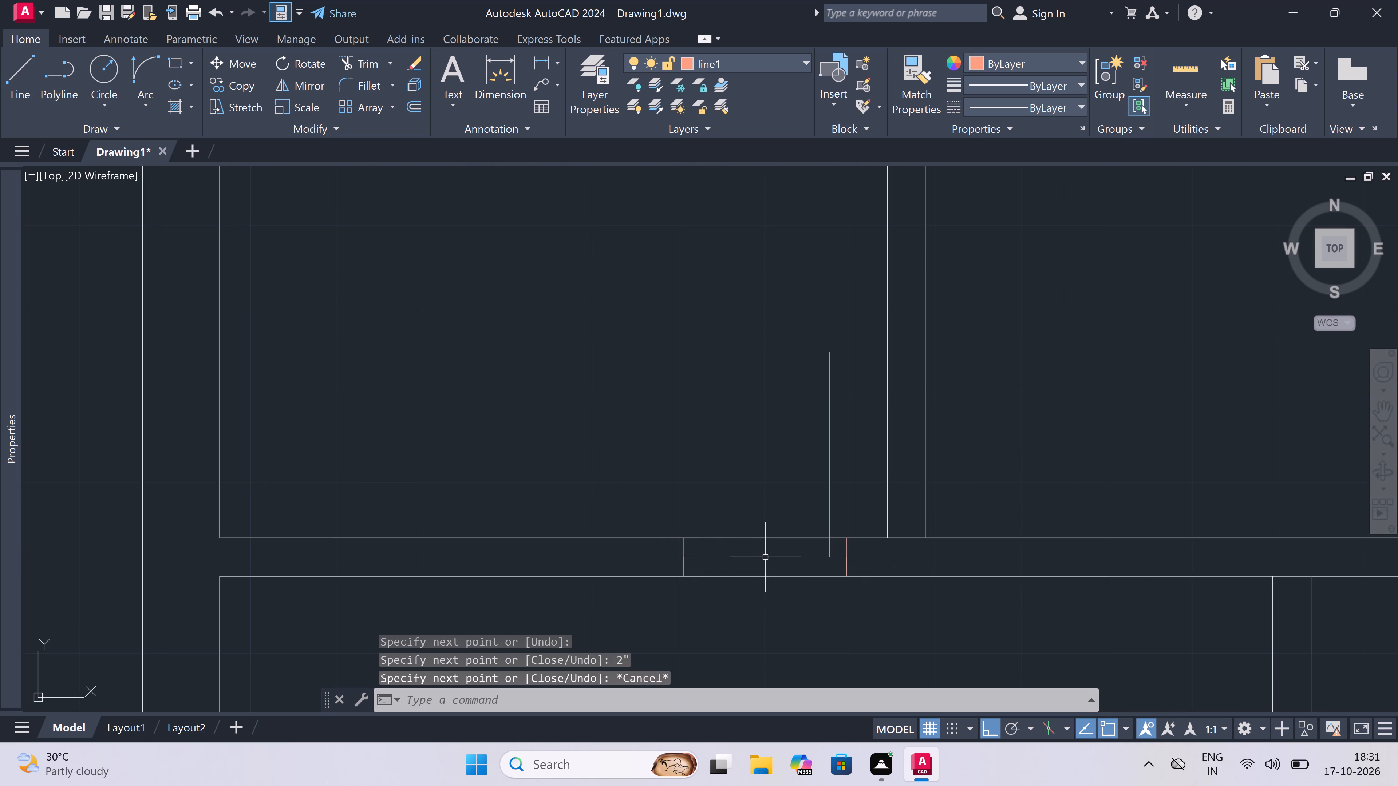
Draw the upper-left room door's swing as a Start, End, Direction arc from the leaf's top to the opposite jamb's stub.
{"action": "left_click_drag", "start_coordinate": [149, 52], "coordinate": [155, 56]}
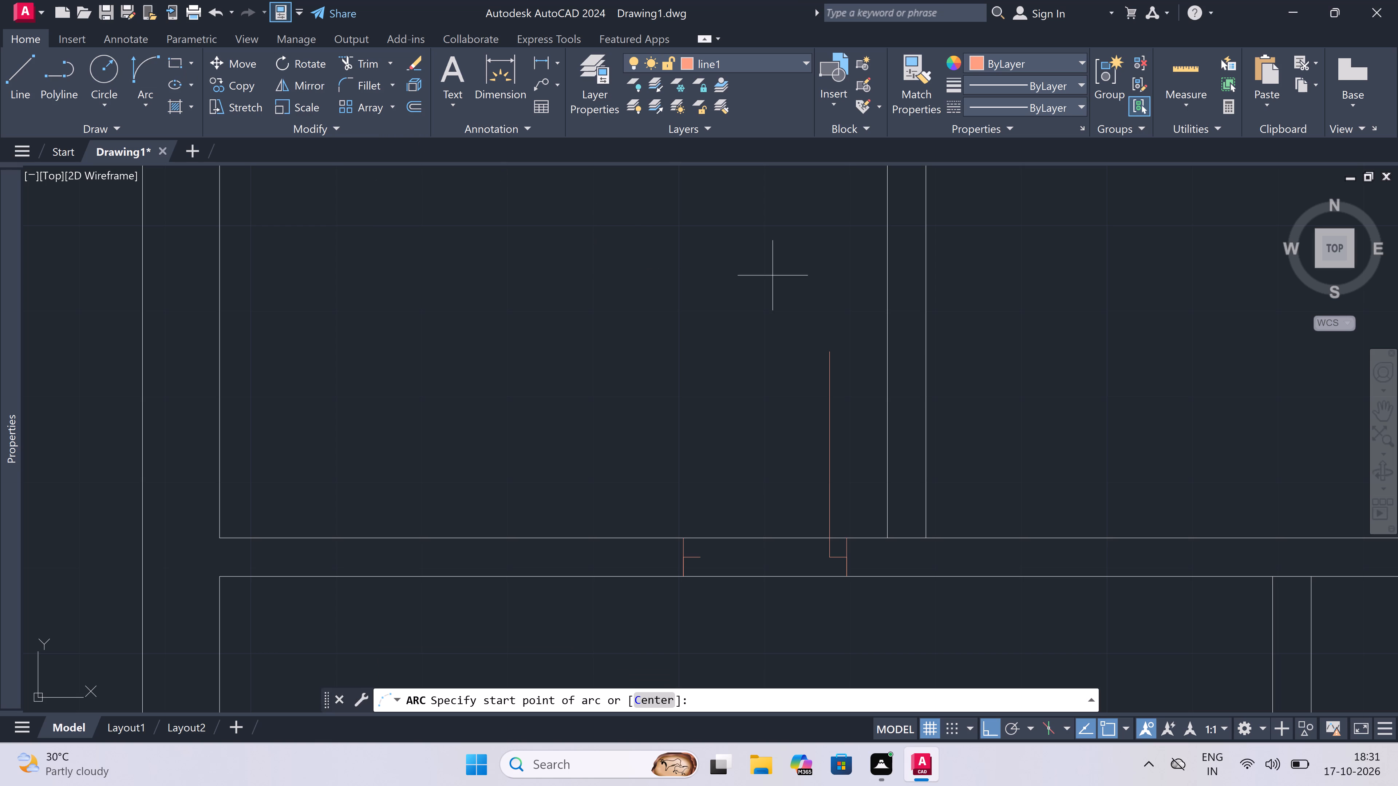
{"action": "left_click_drag", "start_coordinate": [828, 346], "coordinate": [826, 350]}
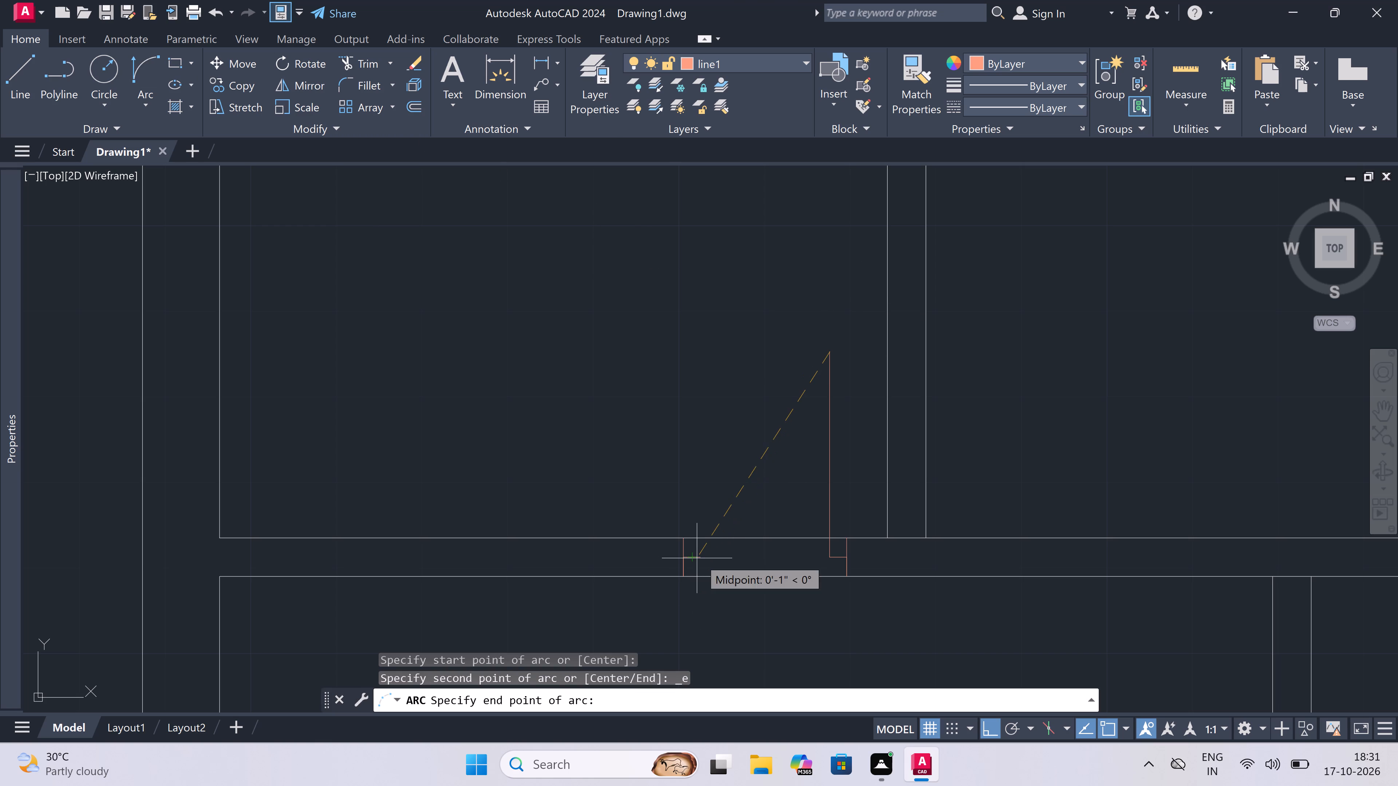
{"action": "left_click_drag", "start_coordinate": [706, 558], "coordinate": [704, 552]}
{"action": "left_click", "coordinate": [612, 410]}
Trim both horizontal partition lines between the upper-left room door's jambs to open the doorway.
{"action": "key", "text": "t"}
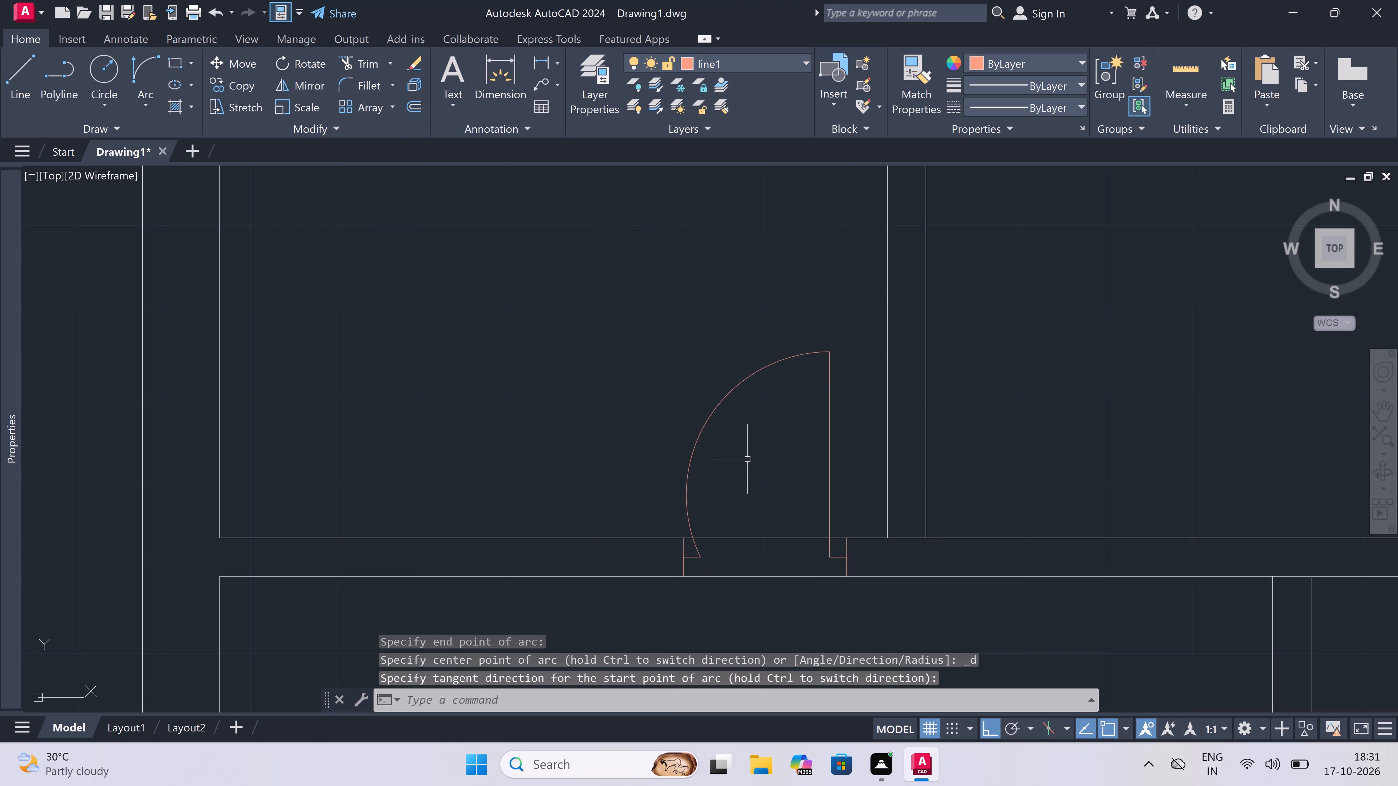
{"action": "key", "text": "r"}
{"action": "key", "text": "space"}
{"action": "left_click", "coordinate": [795, 584]}
{"action": "left_click", "coordinate": [781, 523]}
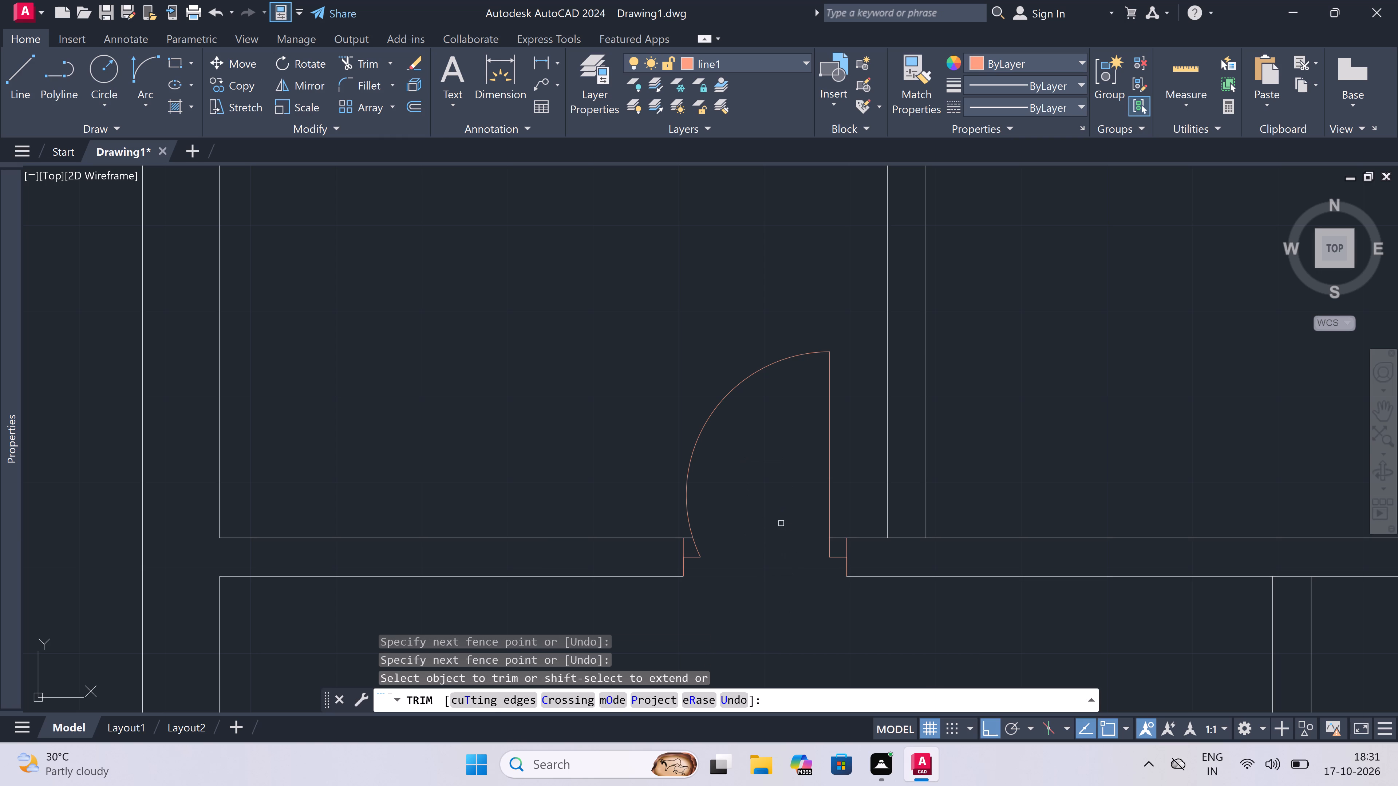
{"action": "key", "text": "Escape"}
Trim the horizontal line crossing the base of the vertical partition between the two upper rooms to open the wall junction.
{"action": "scroll", "coordinate": [589, 468], "scroll_direction": "down", "scroll_amount": 4}
{"action": "scroll", "coordinate": [686, 464], "scroll_direction": "up", "scroll_amount": 3}
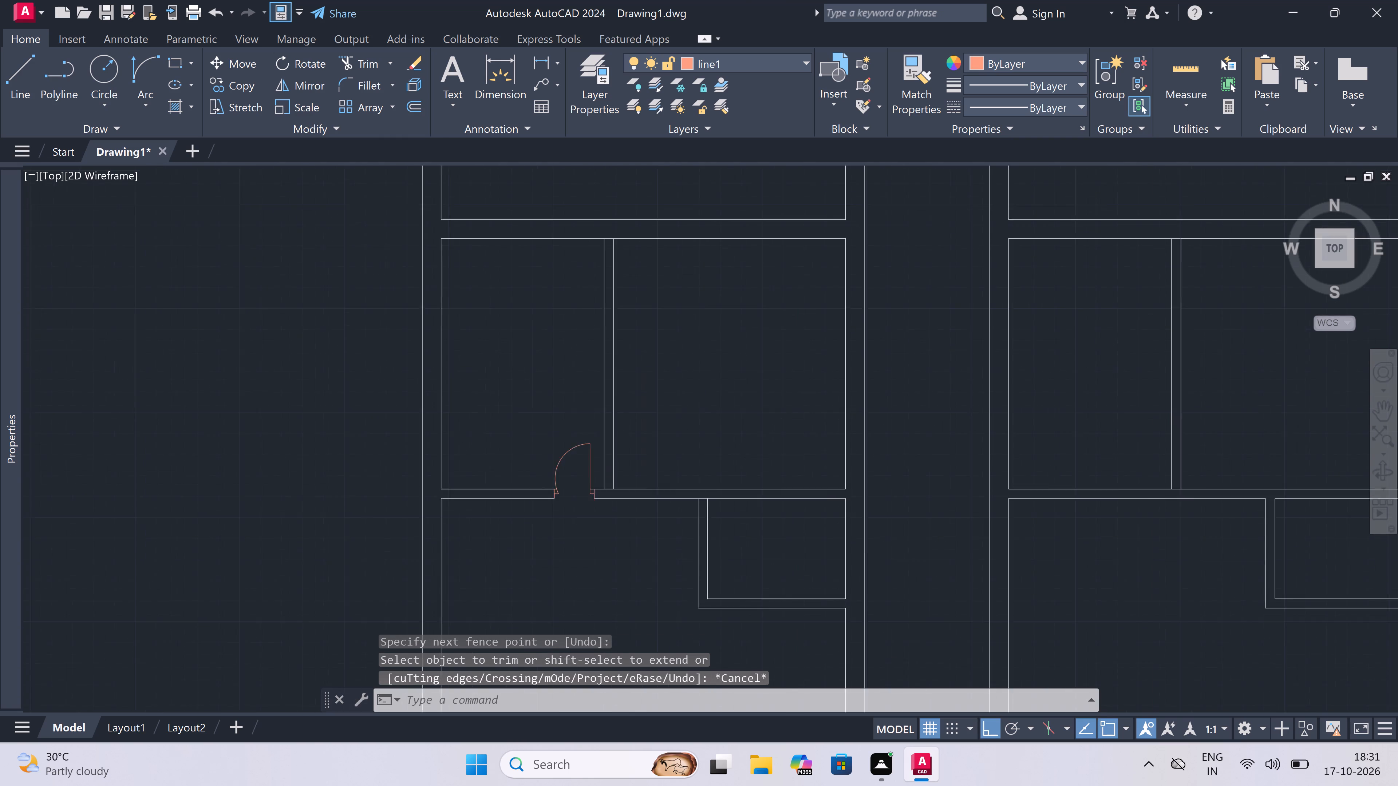
{"action": "key", "text": "space"}
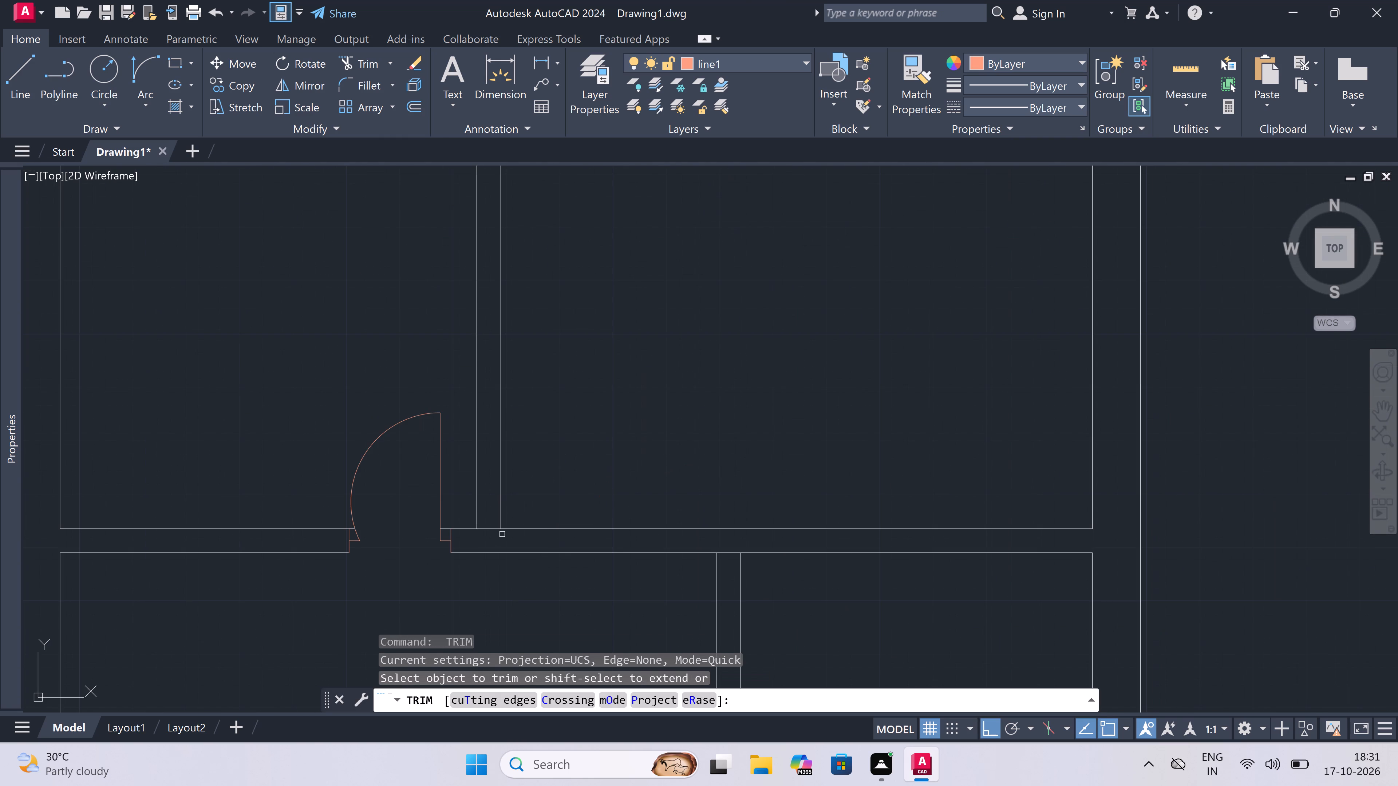
{"action": "scroll", "coordinate": [502, 534], "scroll_direction": "up", "scroll_amount": 1}
{"action": "left_click", "coordinate": [486, 548]}
{"action": "left_click", "coordinate": [477, 505]}
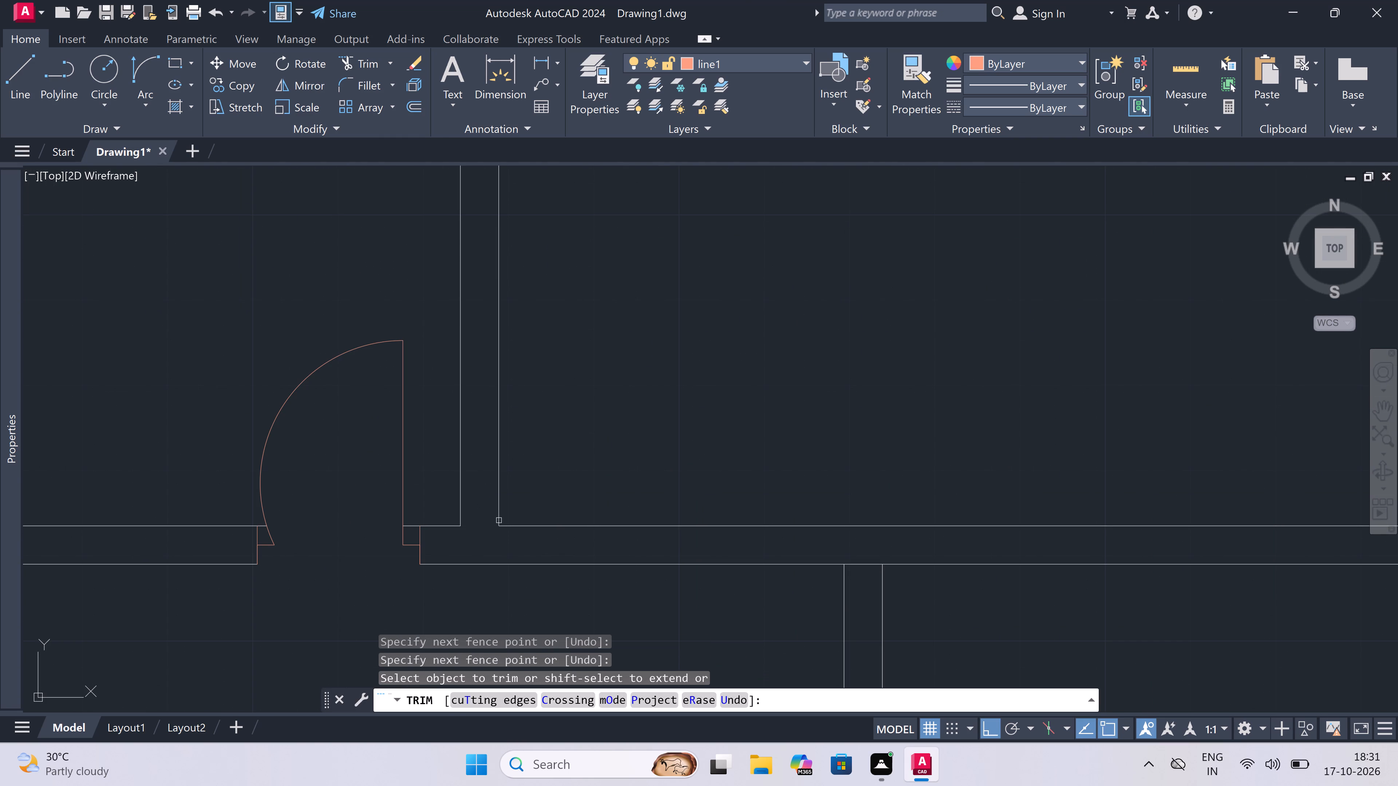
{"action": "key", "text": "Escape"}
Draw the upper-right room's door jamb across the horizontal partition just right of the junction, with a 2" stub and 3' upward leaf.
{"action": "key", "text": "l"}
{"action": "key", "text": "space"}
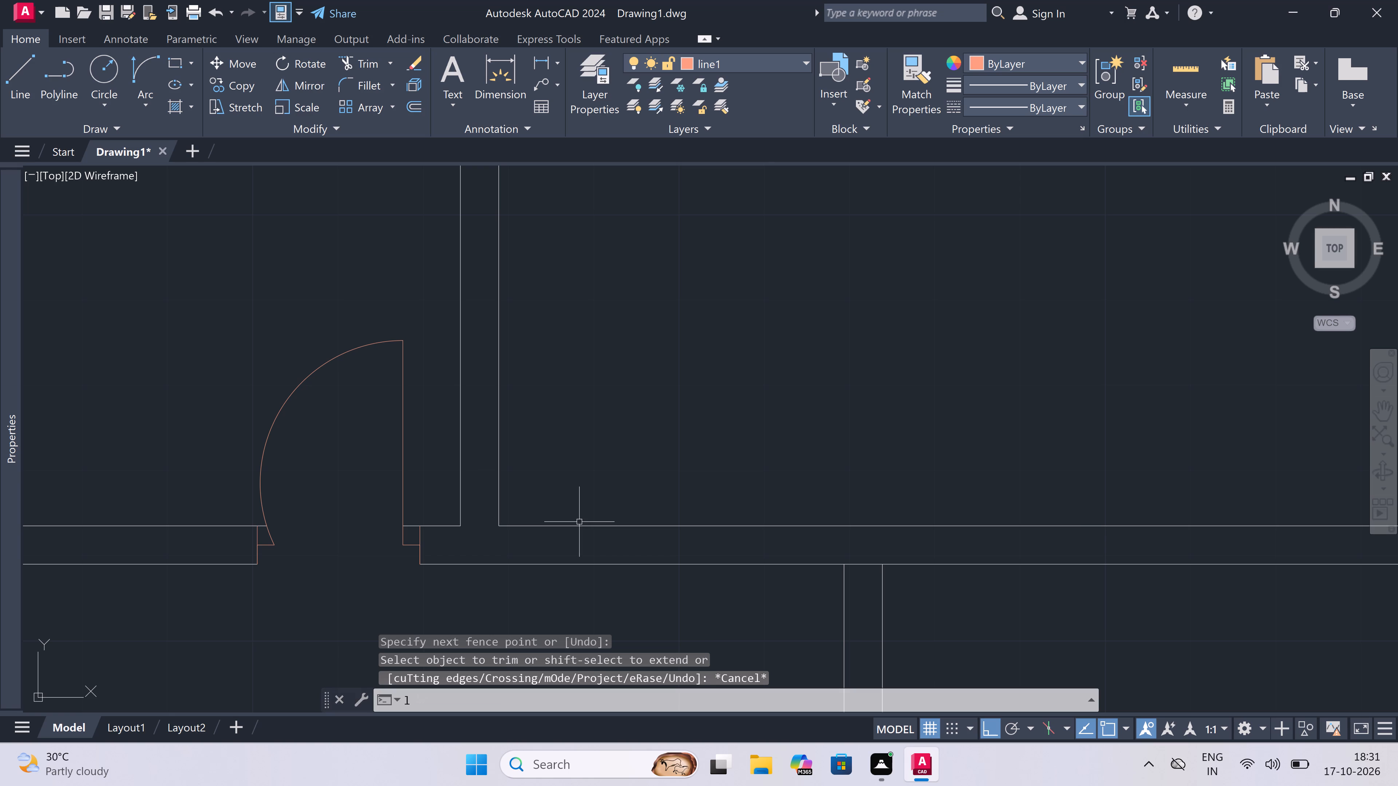
{"action": "left_click", "coordinate": [530, 528]}
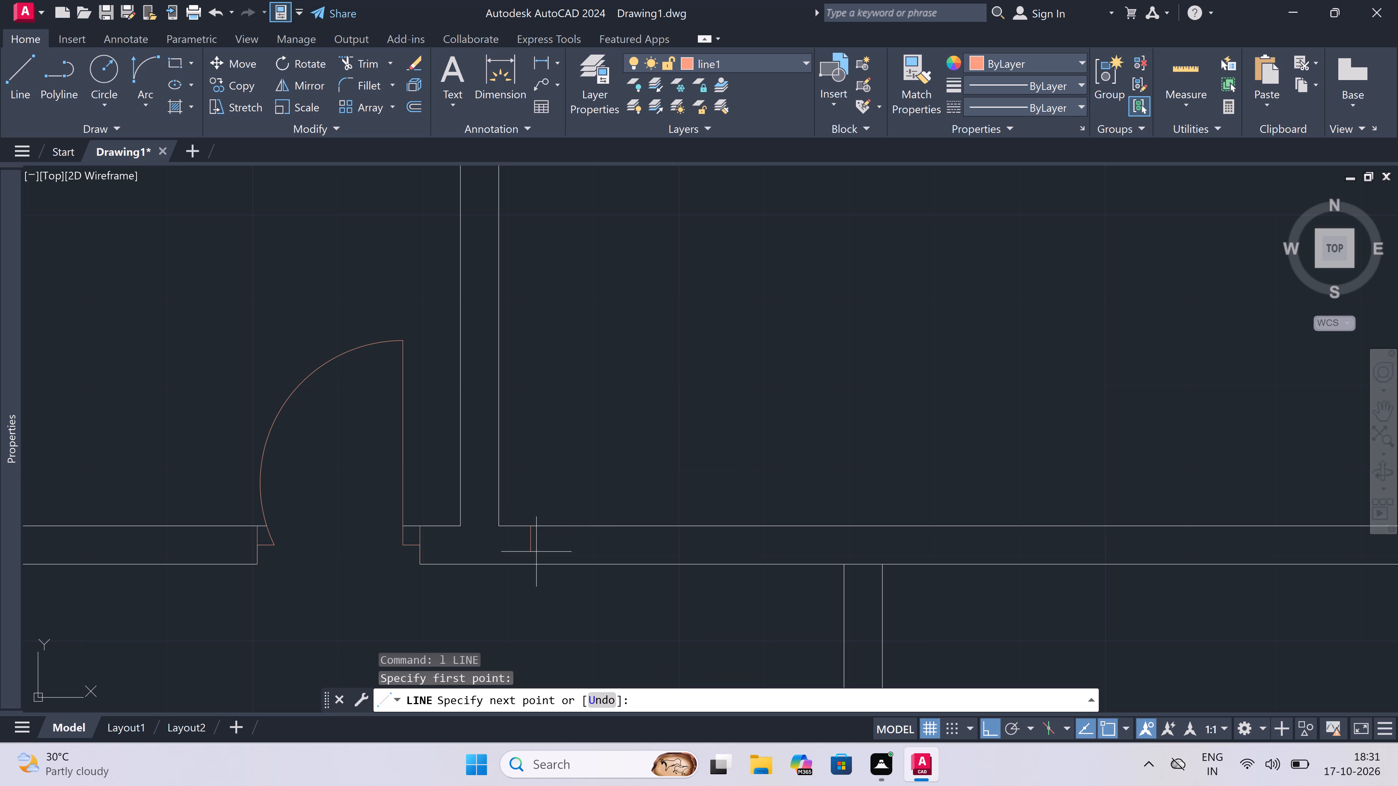
{"action": "left_click", "coordinate": [536, 559]}
{"action": "left_click", "coordinate": [531, 547]}
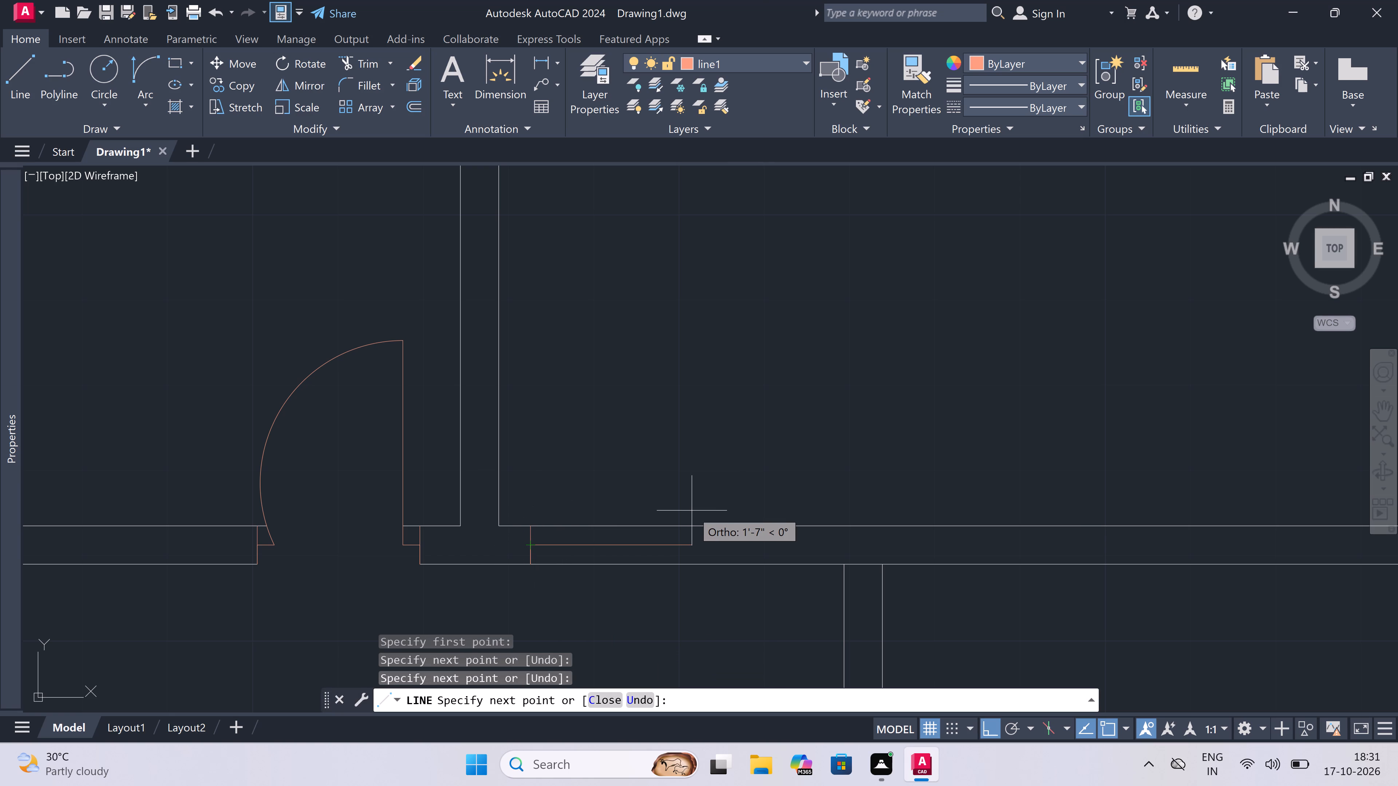
{"action": "type", "text": "2\""}
{"action": "key", "text": "space"}
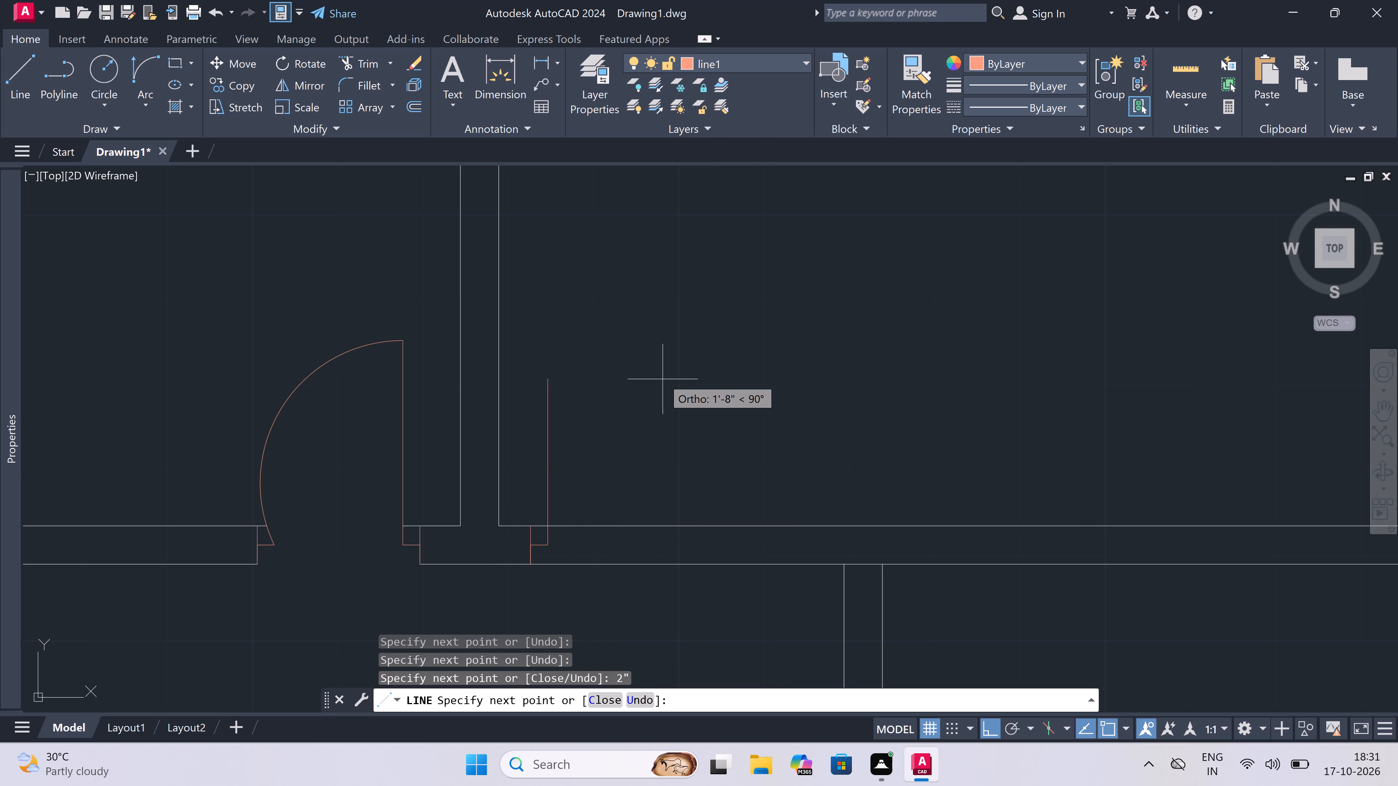
{"action": "key", "text": "3"}
{"action": "type", "text": "'"}
{"action": "key", "text": "space"}
{"action": "key", "text": "Escape"}
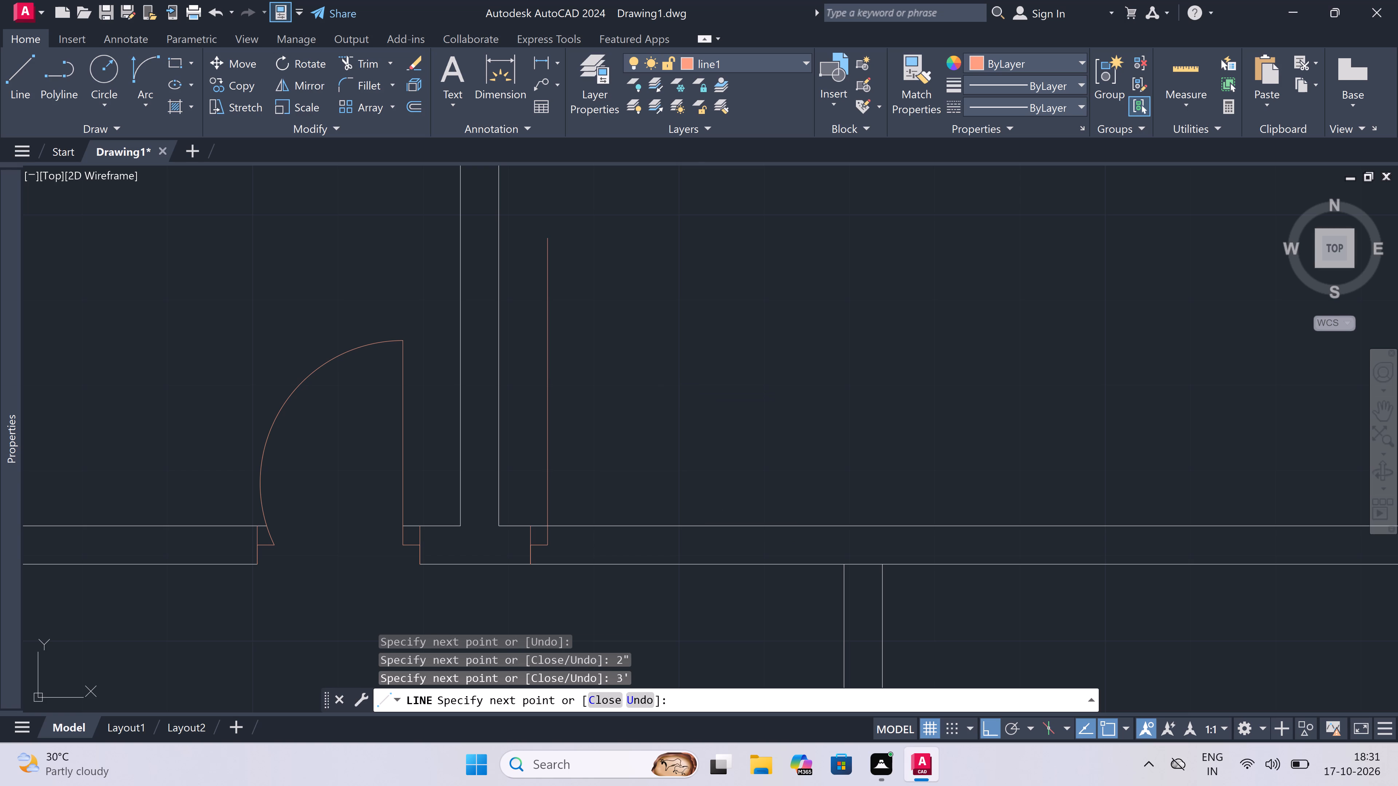
Draw the opposite jamb line of the upper-right room's door across the partition, with a 2" stub toward the leaf.
{"action": "key", "text": "space"}
{"action": "left_click_drag", "start_coordinate": [805, 524], "coordinate": [808, 529]}
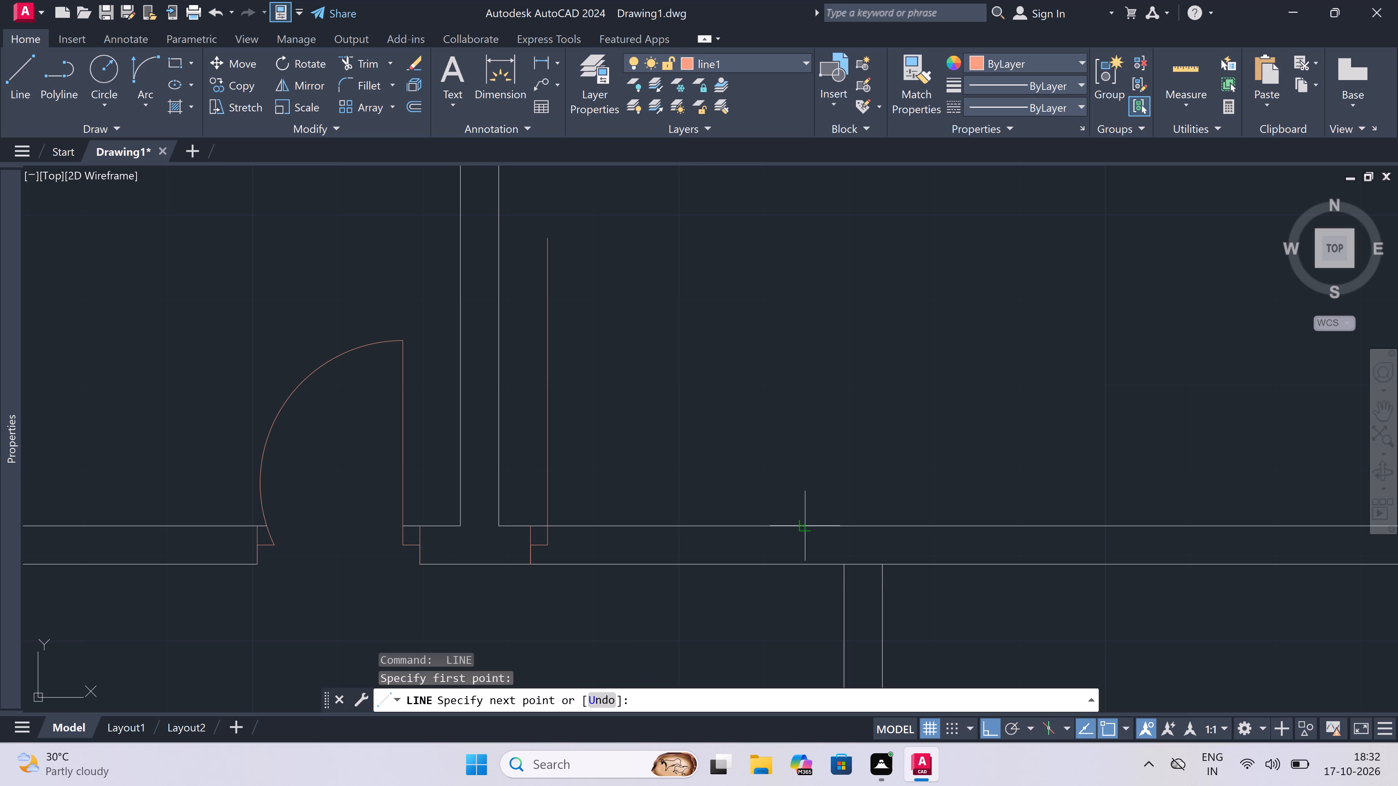
{"action": "left_click", "coordinate": [810, 561]}
{"action": "left_click", "coordinate": [806, 545]}
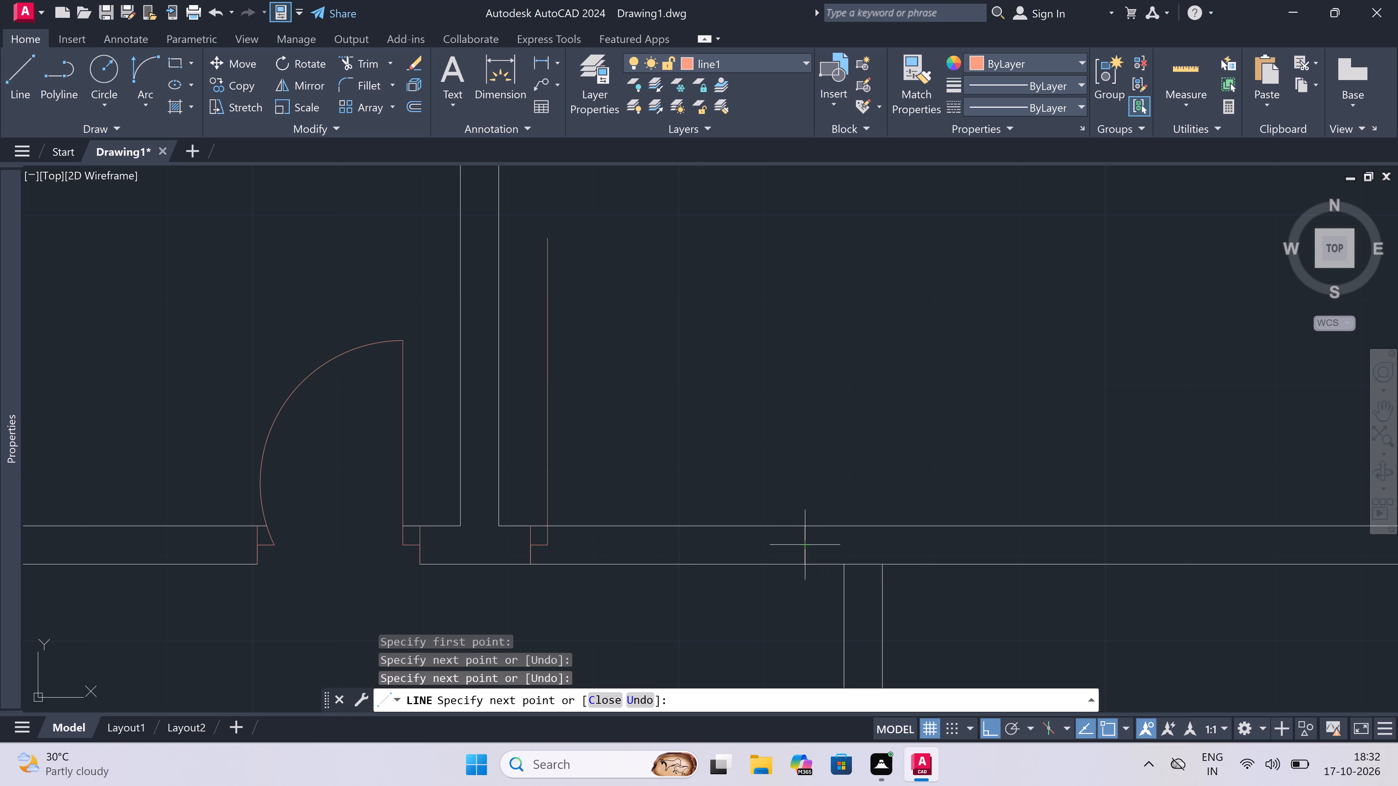
{"action": "type", "text": "2\""}
{"action": "key", "text": "space"}
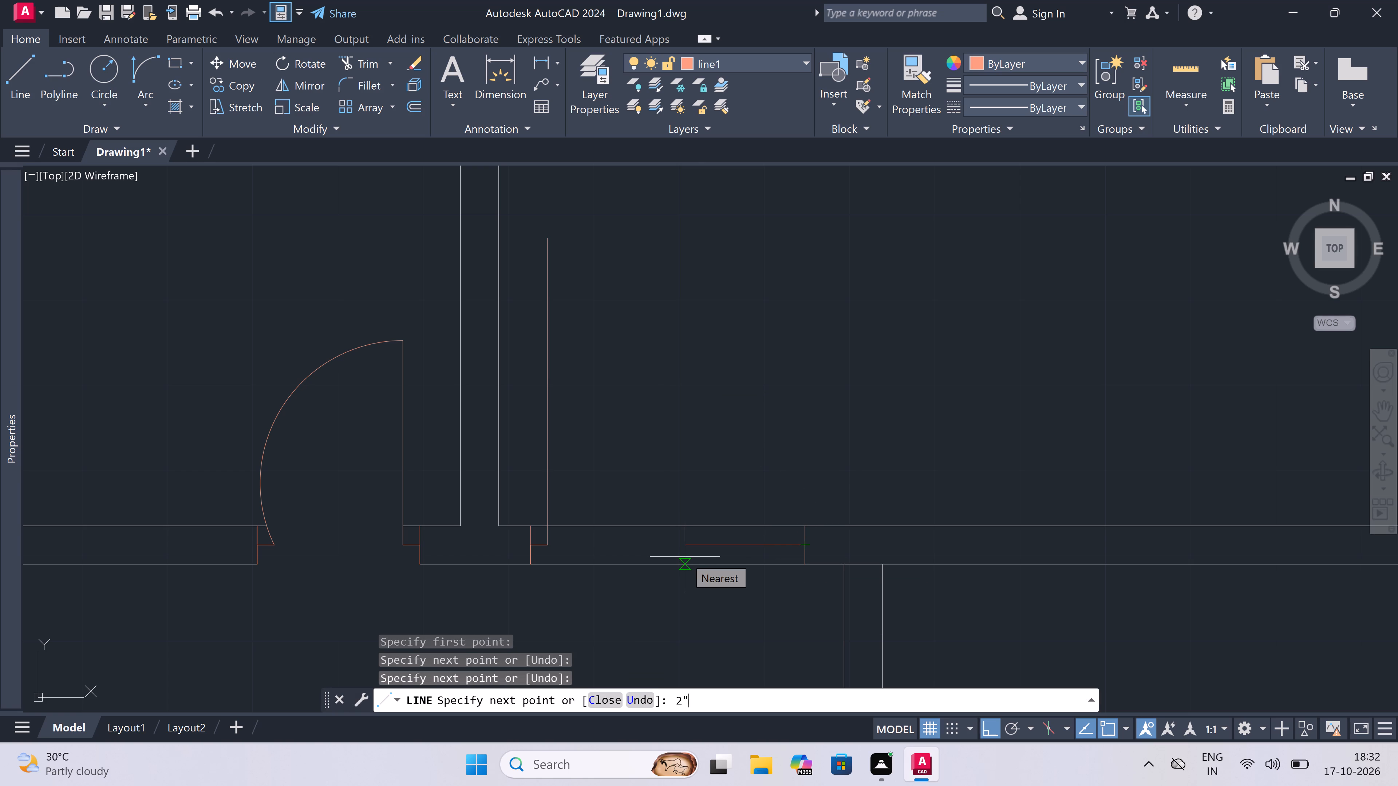
{"action": "key", "text": "Escape"}
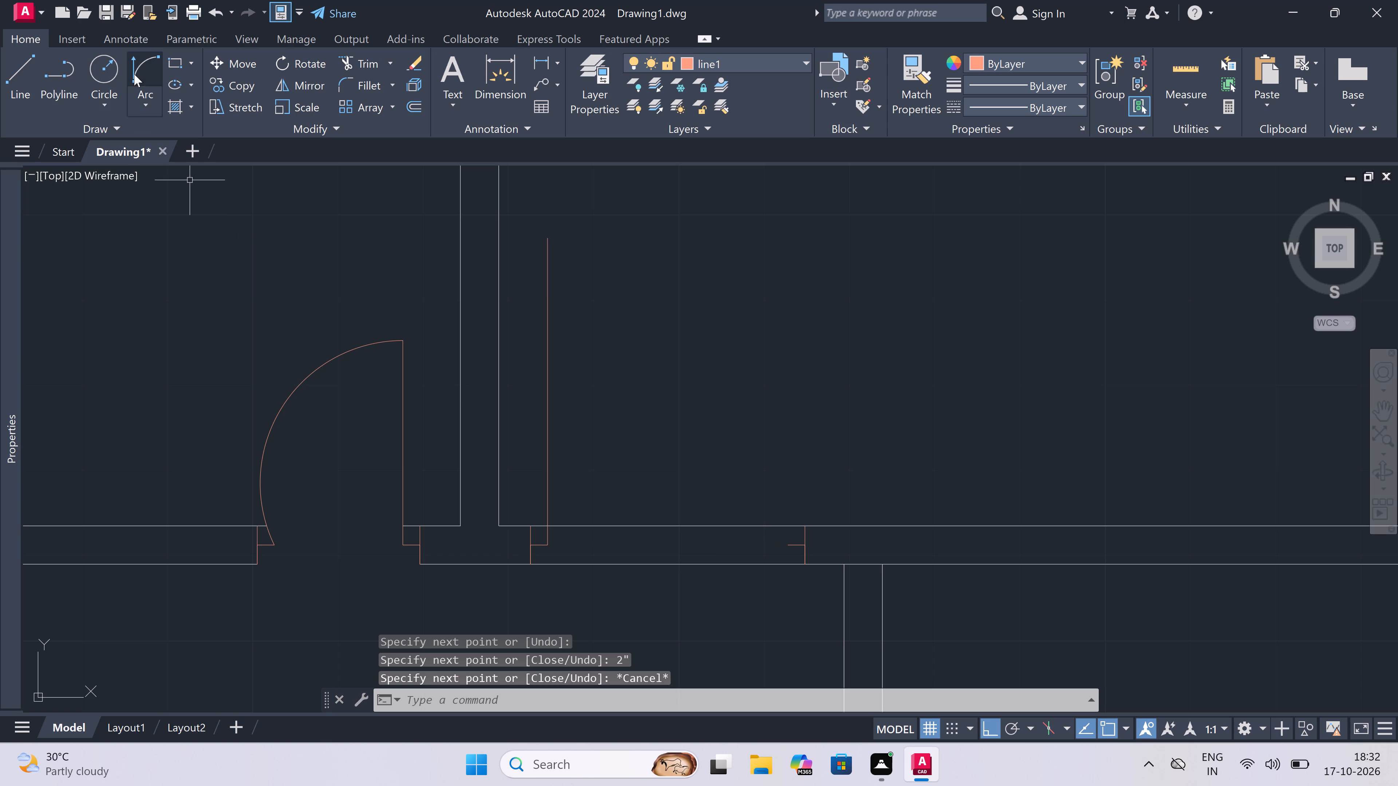
Draw the upper-right room door's swing as a Start, End, Direction arc from the leaf's top to the opposite jamb's stub.
{"action": "left_click_drag", "start_coordinate": [138, 61], "coordinate": [142, 64]}
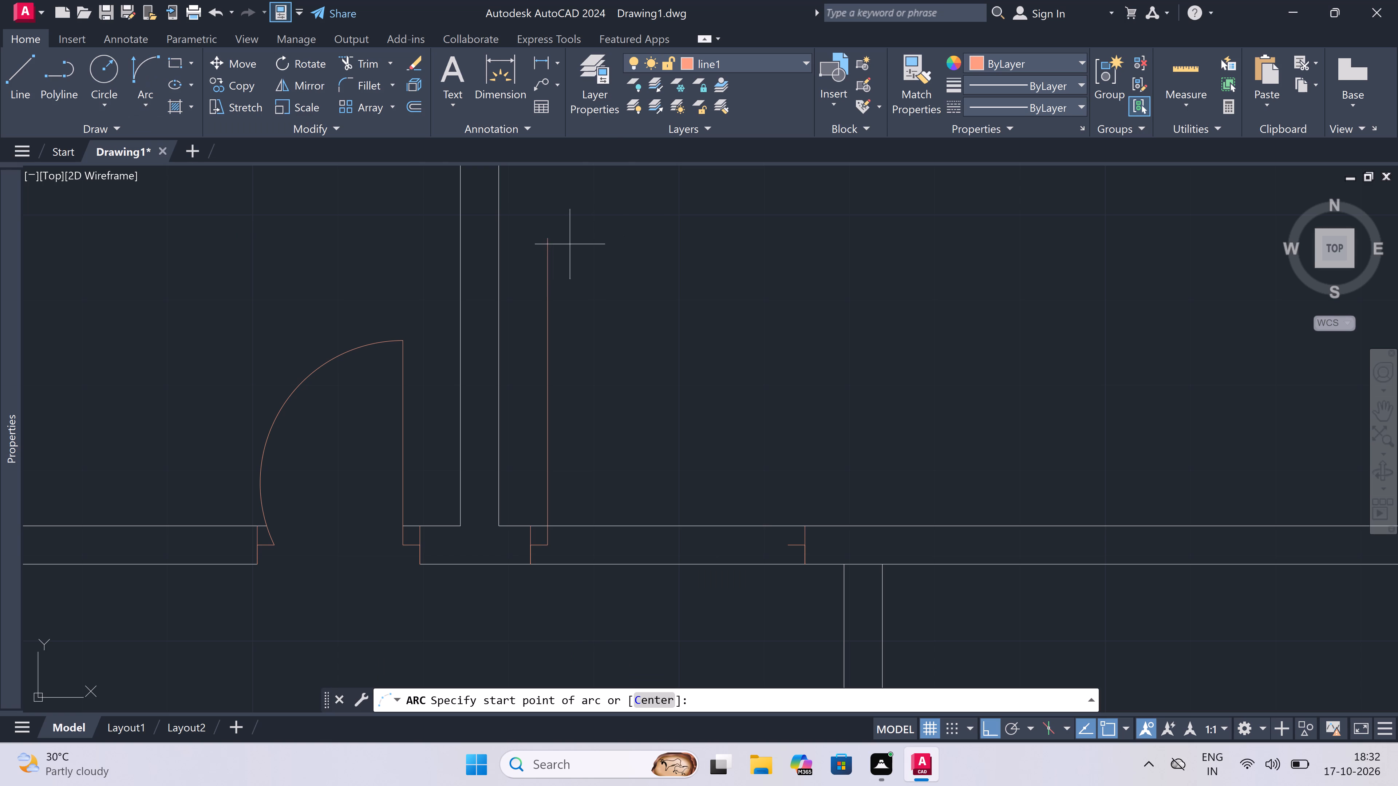
{"action": "left_click_drag", "start_coordinate": [549, 232], "coordinate": [558, 245]}
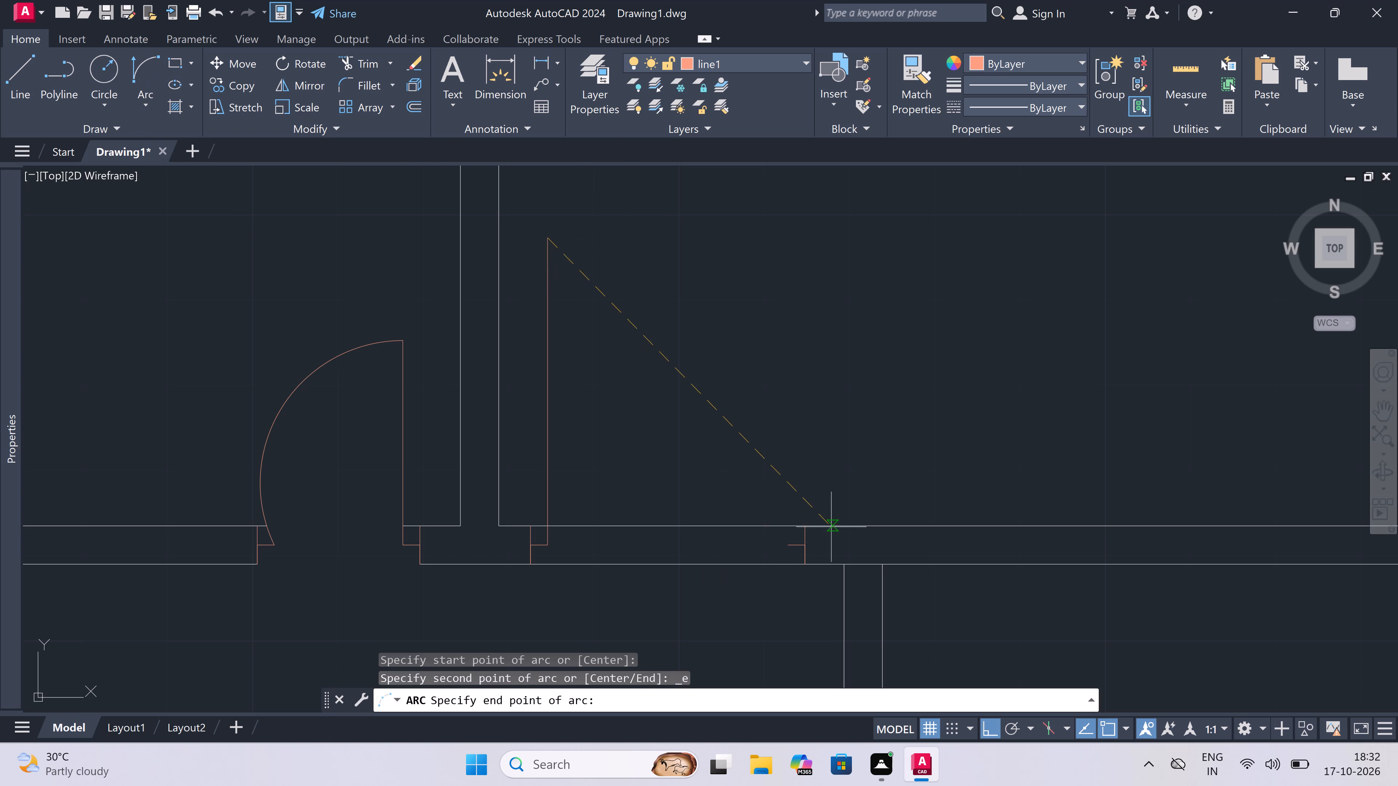
{"action": "left_click_drag", "start_coordinate": [791, 546], "coordinate": [791, 543]}
{"action": "left_click", "coordinate": [863, 361]}
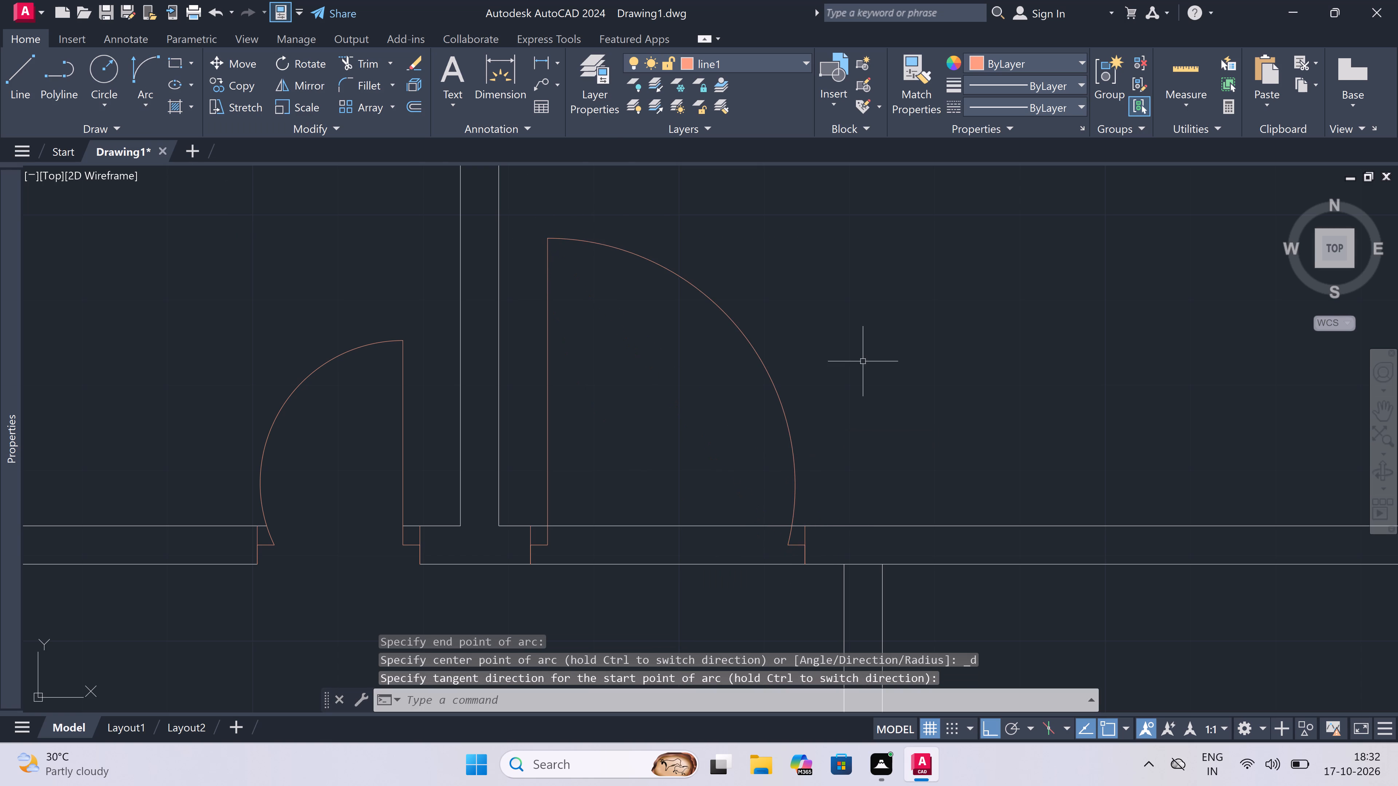
Trim both horizontal partition lines between the upper-right room door's jambs to open the doorway.
{"action": "key", "text": "t"}
{"action": "key", "text": "r"}
{"action": "key", "text": "space"}
{"action": "left_click_drag", "start_coordinate": [672, 578], "coordinate": [671, 567]}
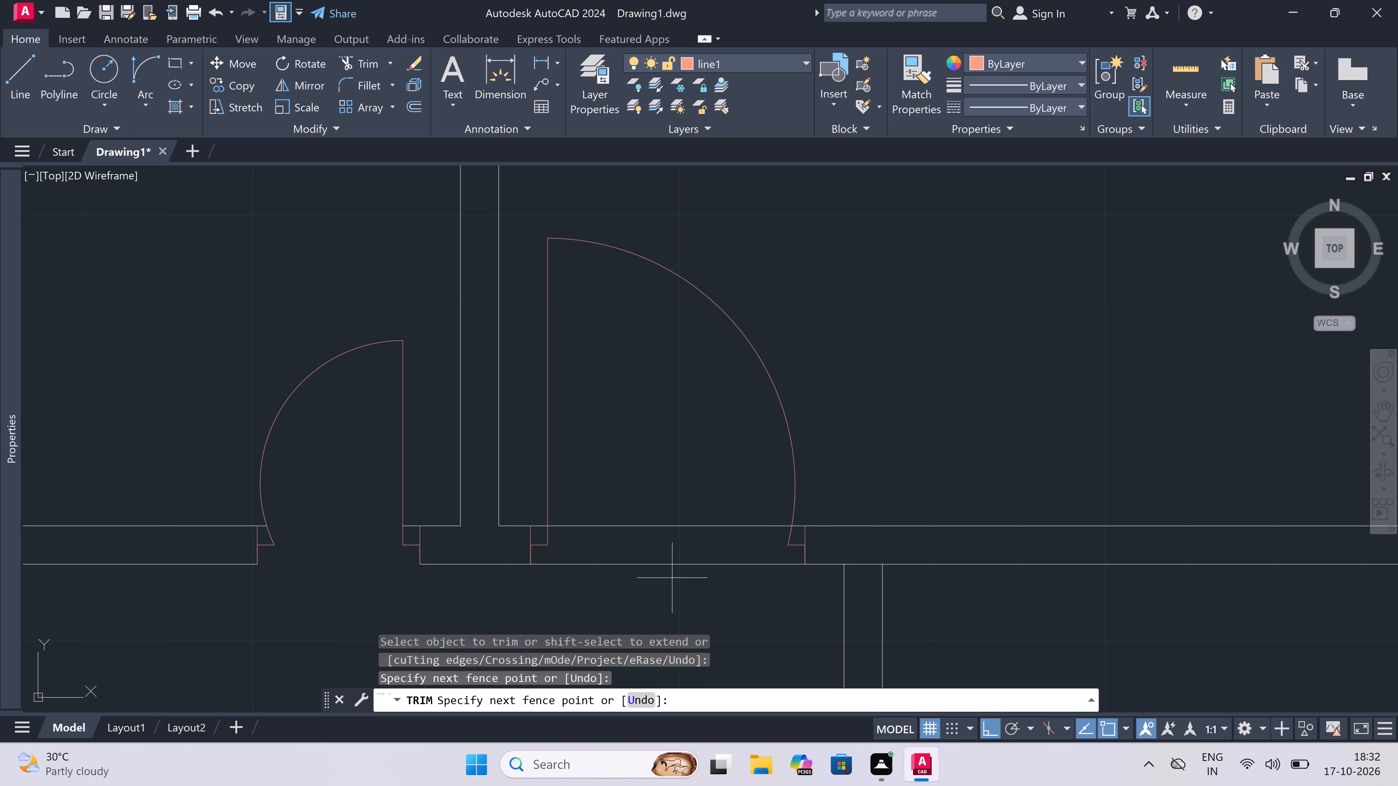
{"action": "left_click", "coordinate": [649, 438]}
{"action": "key", "text": "Escape"}
Trim the horizontal line crossing the top of the small room's vertical partition to open the wall junction.
{"action": "scroll", "coordinate": [609, 479], "scroll_direction": "down", "scroll_amount": 3}
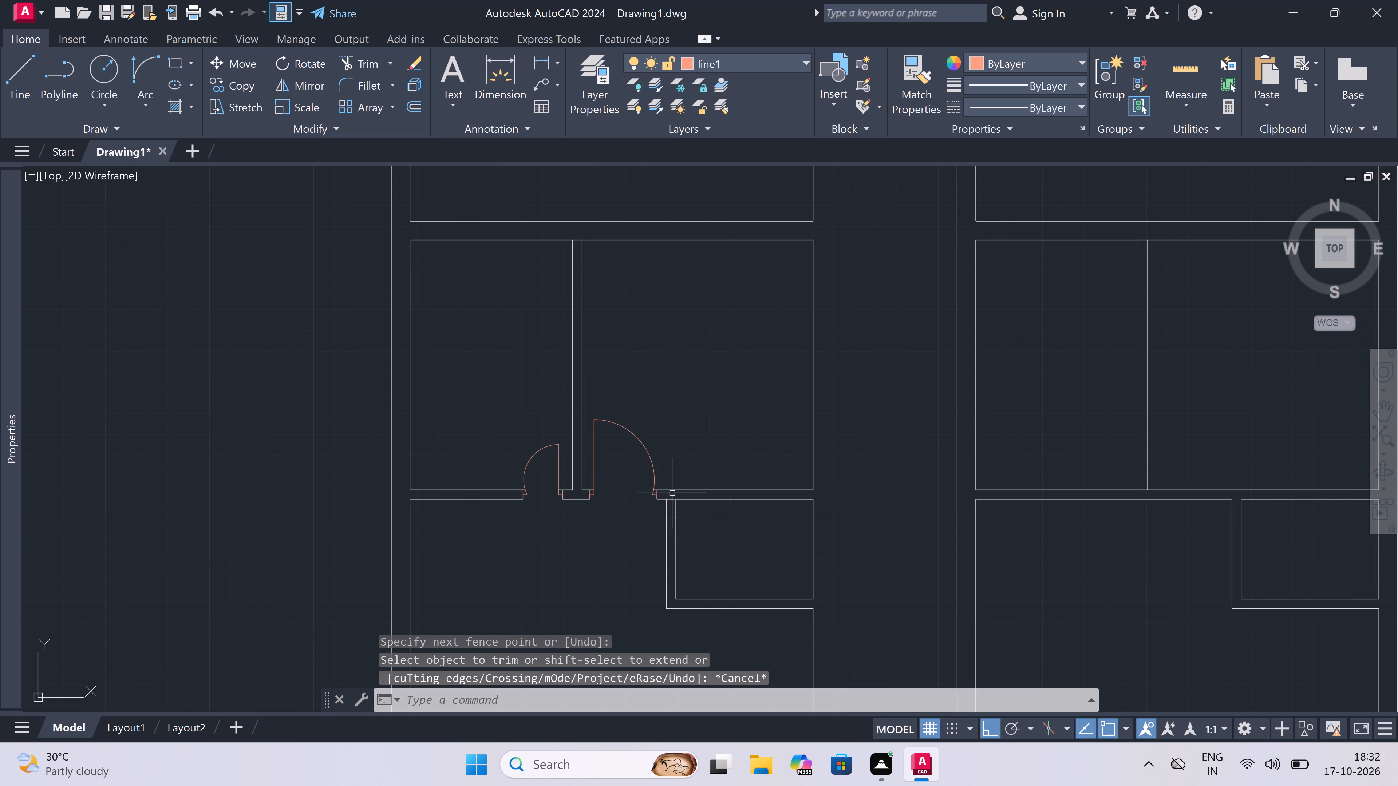
{"action": "key", "text": "space"}
{"action": "scroll", "coordinate": [670, 498], "scroll_direction": "up", "scroll_amount": 4}
{"action": "left_click", "coordinate": [670, 498]}
{"action": "left_click", "coordinate": [678, 548]}
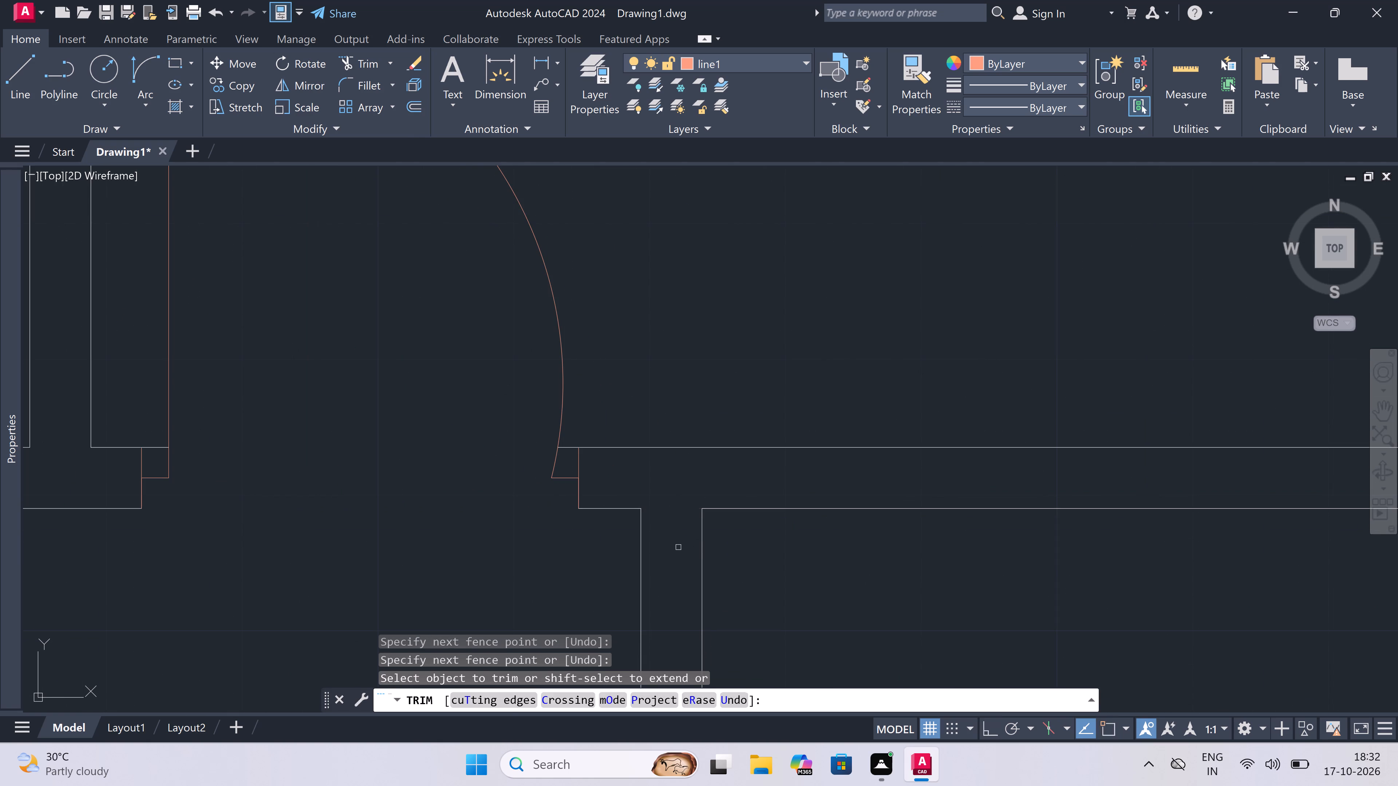
{"action": "key", "text": "Escape"}
{"action": "scroll", "coordinate": [574, 448], "scroll_direction": "down", "scroll_amount": 3}
{"action": "scroll", "coordinate": [660, 476], "scroll_direction": "up", "scroll_amount": 1}
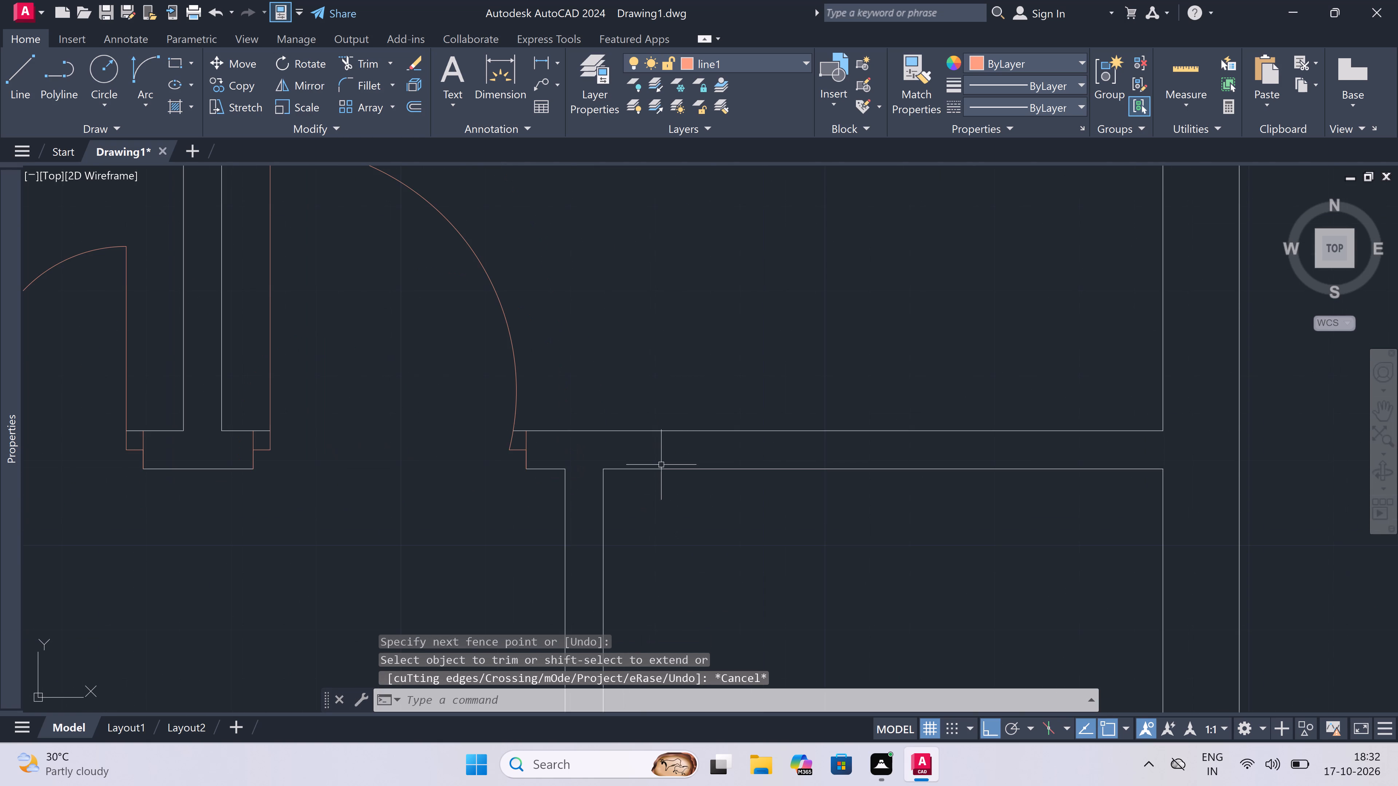
Draw the small room's door in the partition above it: a jamb line across the wall, a 2" stub and a 2' leaf downward.
{"action": "type", "text": "l"}
{"action": "key", "text": "space"}
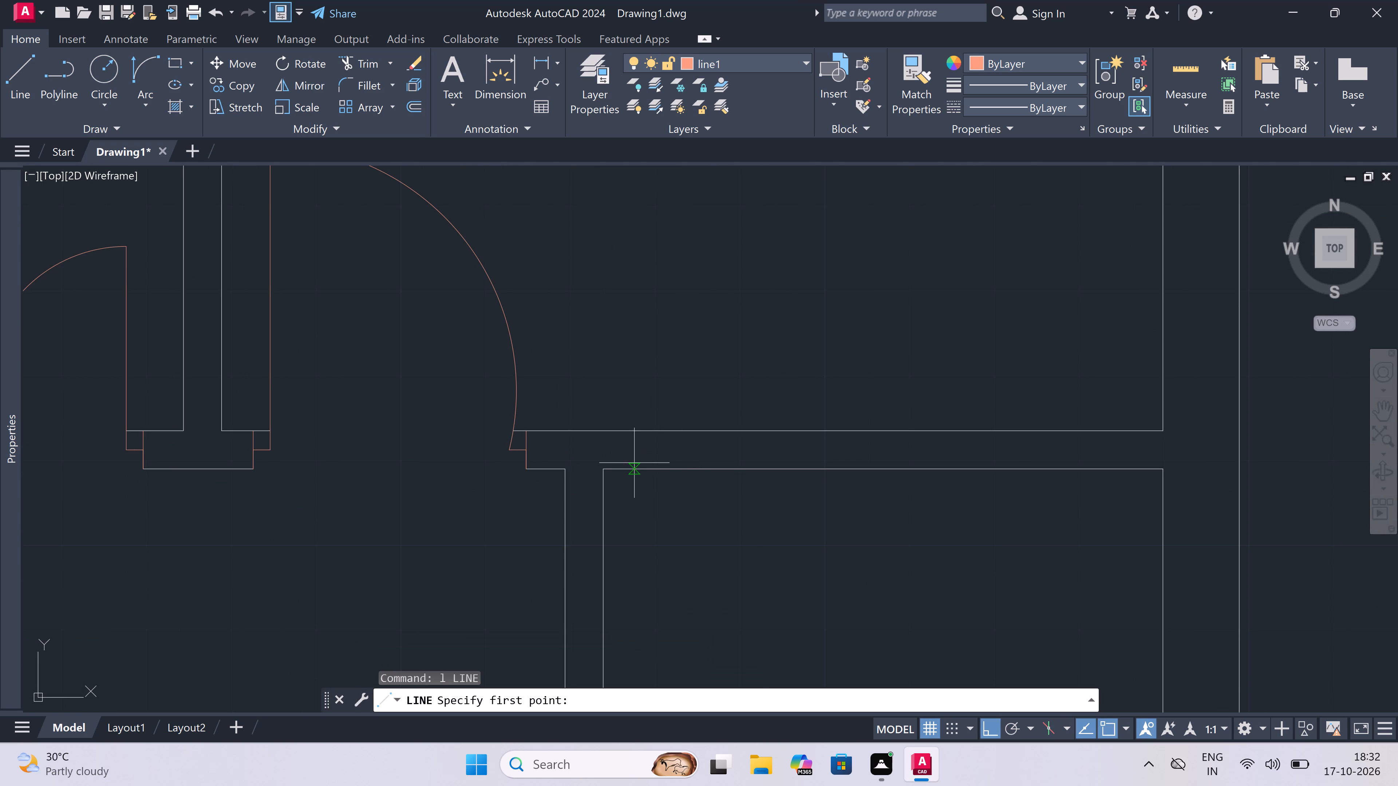
{"action": "left_click", "coordinate": [633, 463]}
{"action": "left_click", "coordinate": [633, 440]}
{"action": "left_click_drag", "start_coordinate": [639, 456], "coordinate": [652, 455]}
{"action": "type", "text": "2\""}
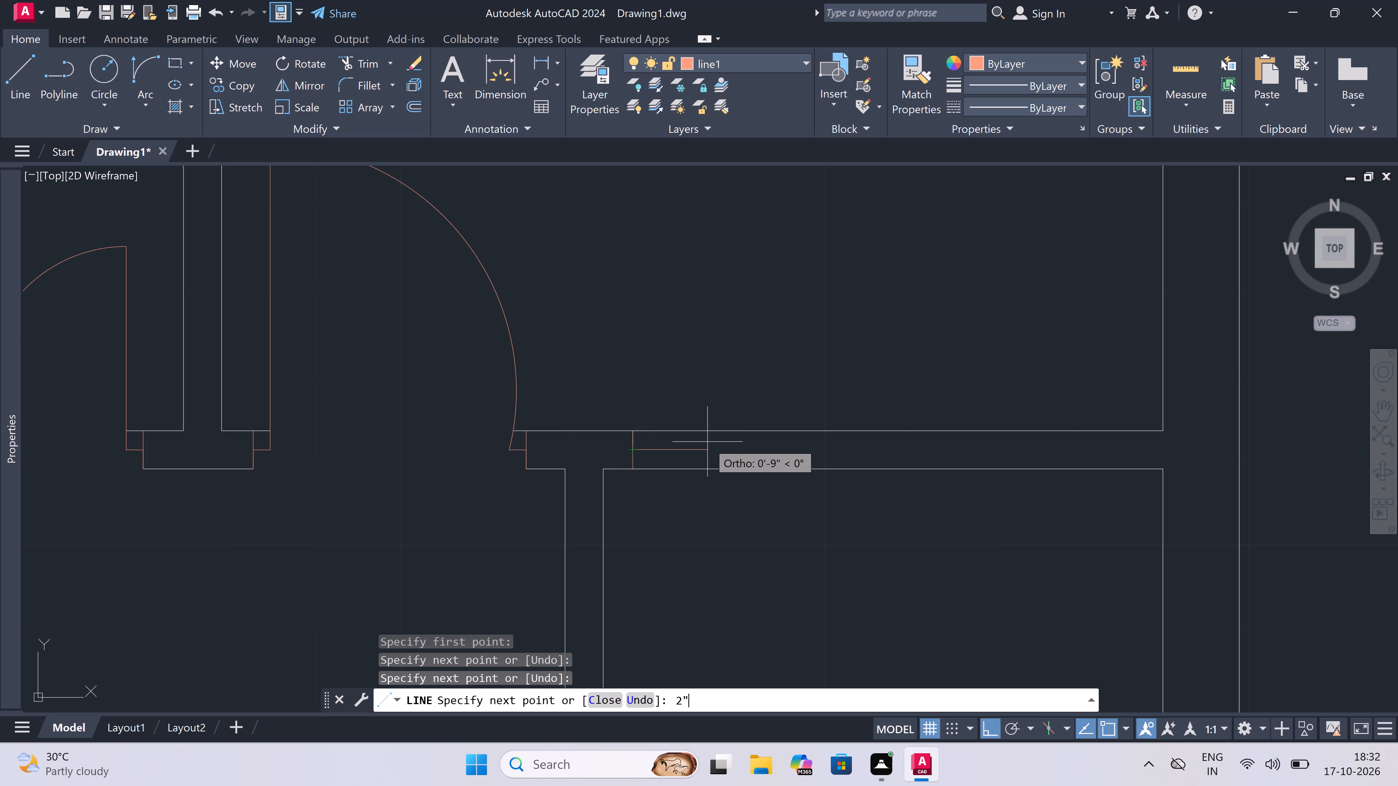
{"action": "key", "text": "space"}
{"action": "type", "text": "2'"}
{"action": "key", "text": "space"}
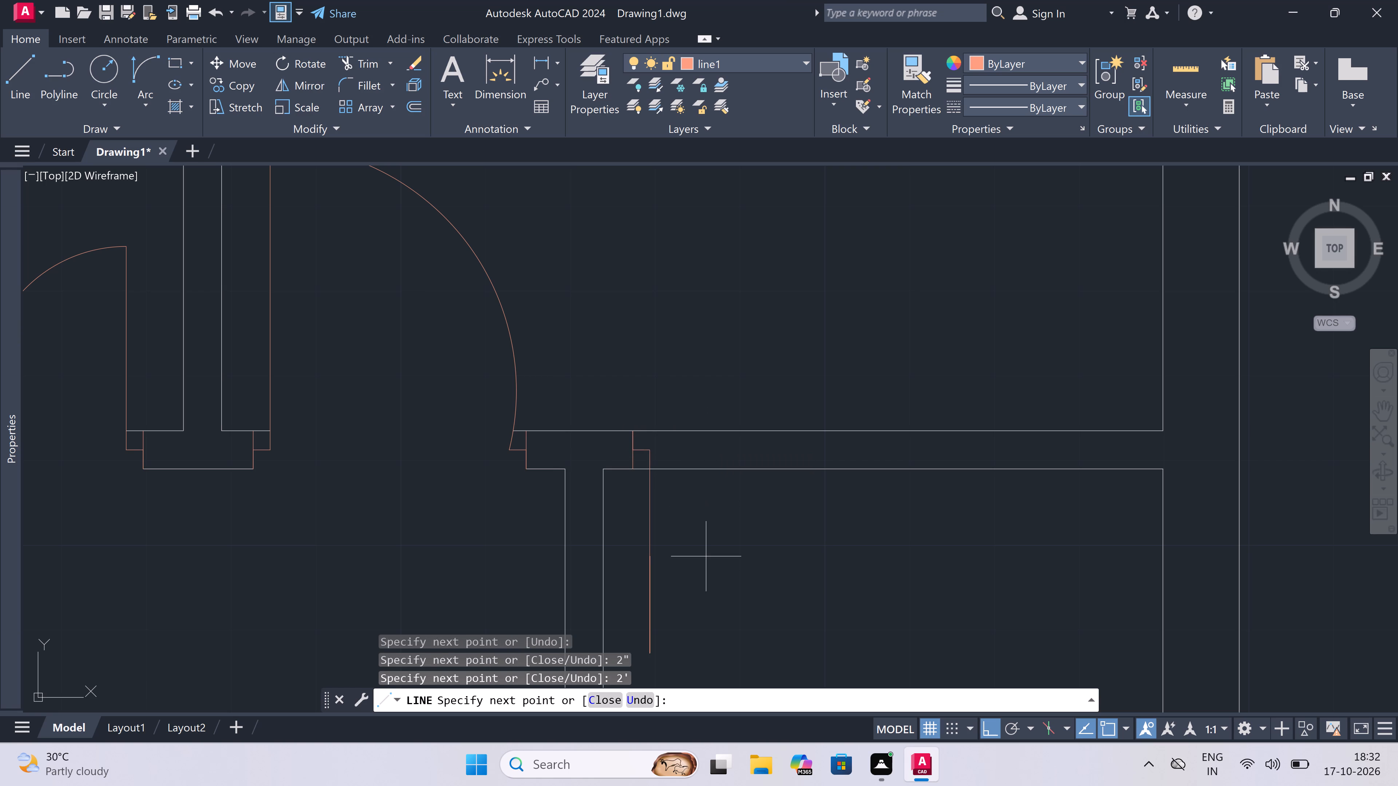
{"action": "key", "text": "space"}
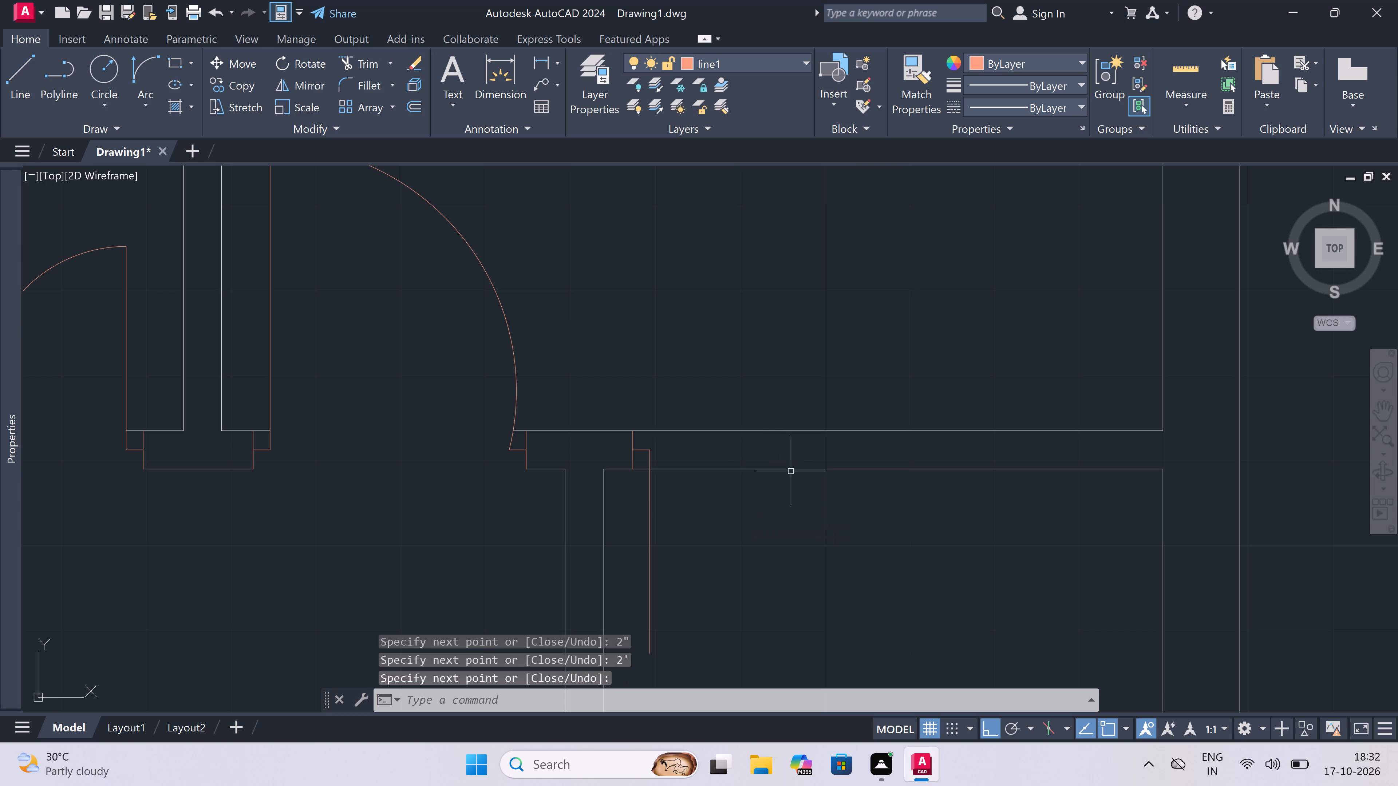
Draw the opposite jamb line of the small room's door across the partition, with a 2" stub toward the leaf.
{"action": "key", "text": "space"}
{"action": "left_click", "coordinate": [810, 463]}
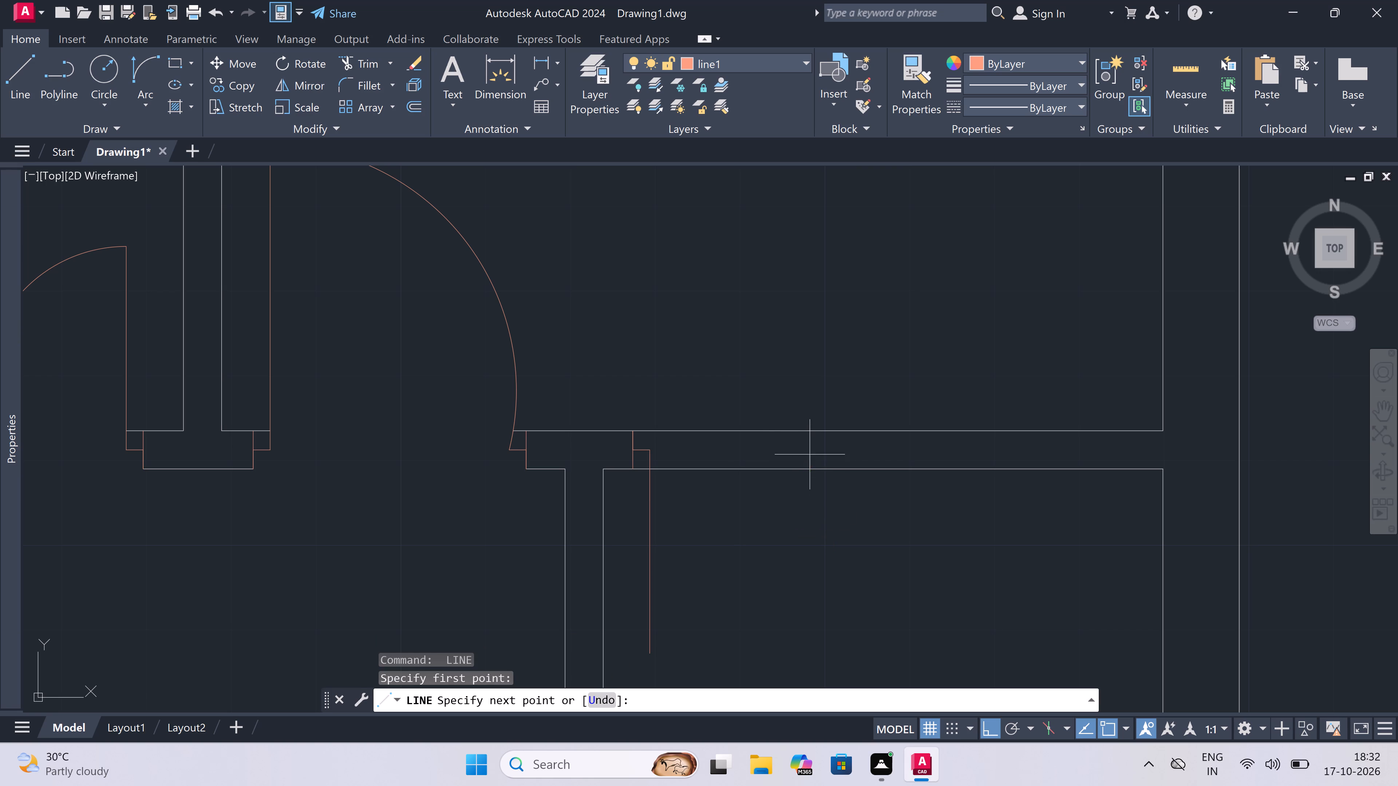
{"action": "left_click_drag", "start_coordinate": [808, 432], "coordinate": [808, 436]}
{"action": "left_click", "coordinate": [810, 453]}
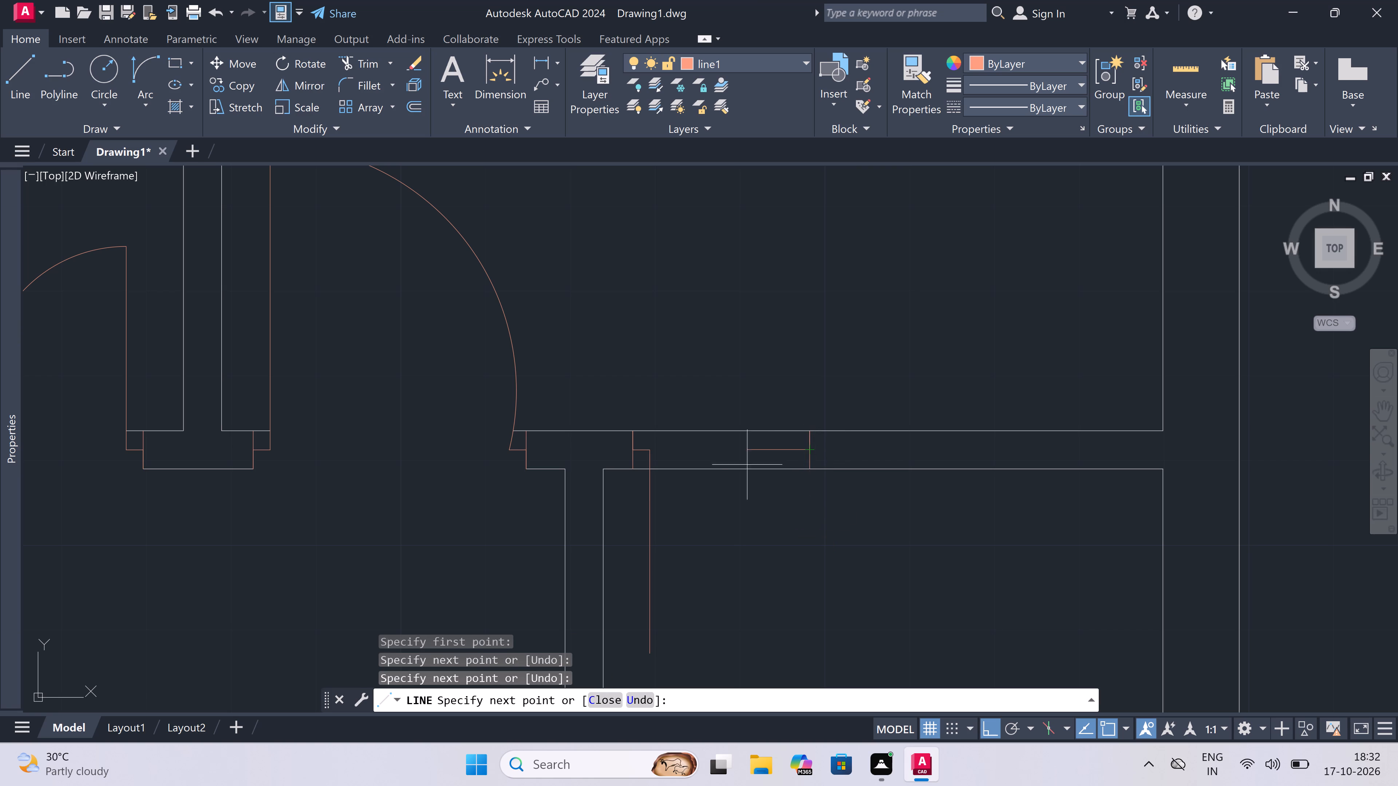
{"action": "key", "text": "2"}
{"action": "type", "text": "\""}
{"action": "key", "text": "space"}
{"action": "key", "text": "Escape"}
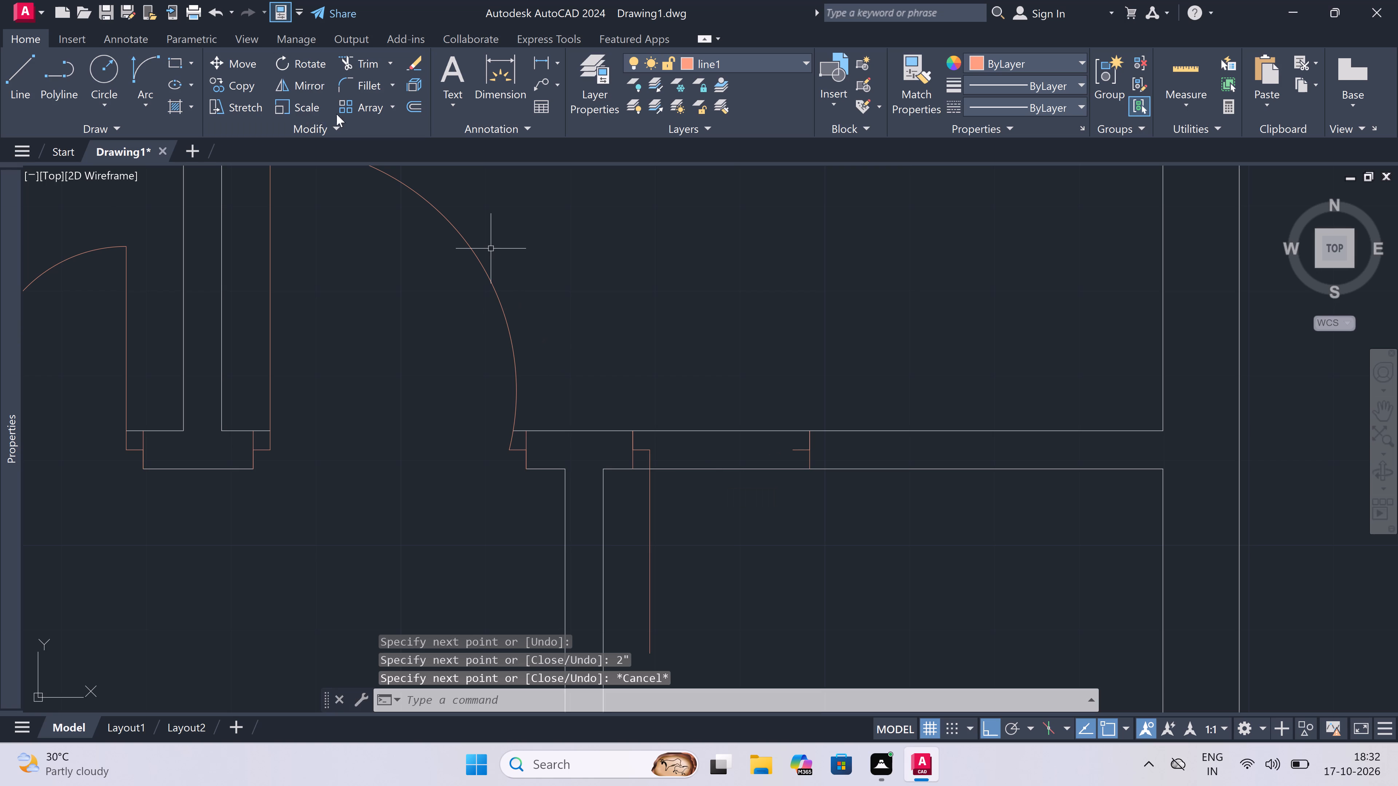
Draw the small room door's swing as a Start, End, Direction arc from the leaf's bottom end to the opposite jamb's stub.
{"action": "left_click_drag", "start_coordinate": [151, 67], "coordinate": [159, 70]}
{"action": "scroll", "coordinate": [737, 329], "scroll_direction": "down", "scroll_amount": 2}
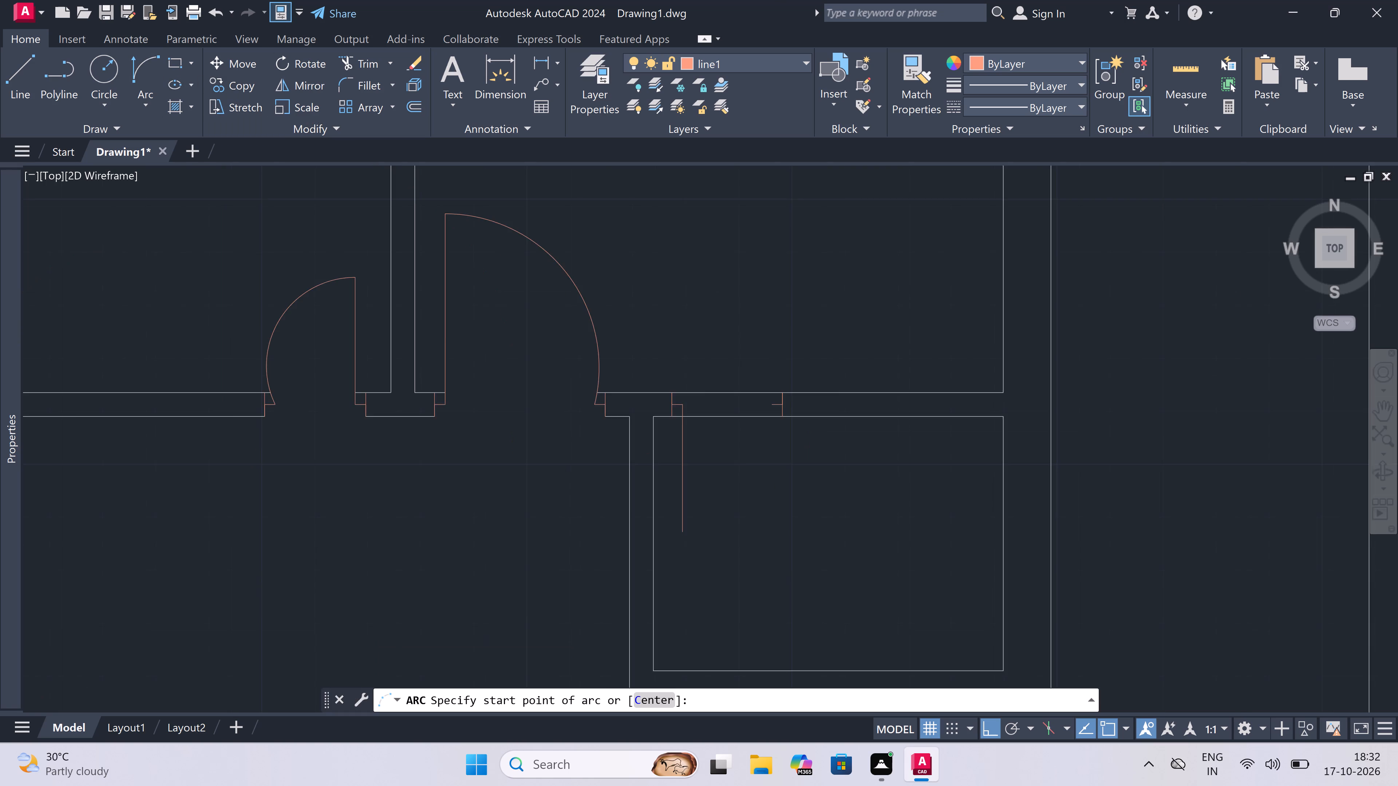
{"action": "scroll", "coordinate": [757, 415], "scroll_direction": "up", "scroll_amount": 2}
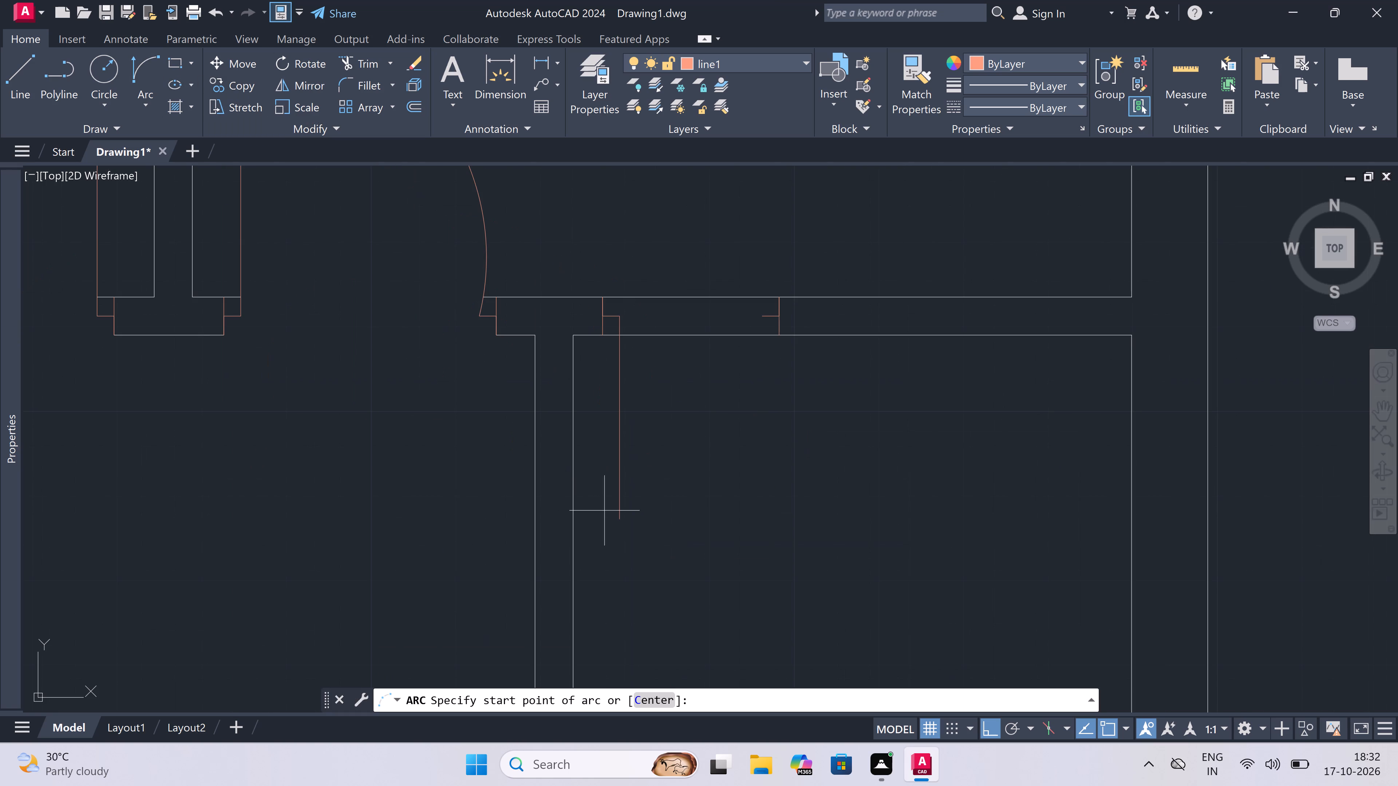
{"action": "left_click_drag", "start_coordinate": [615, 521], "coordinate": [618, 517]}
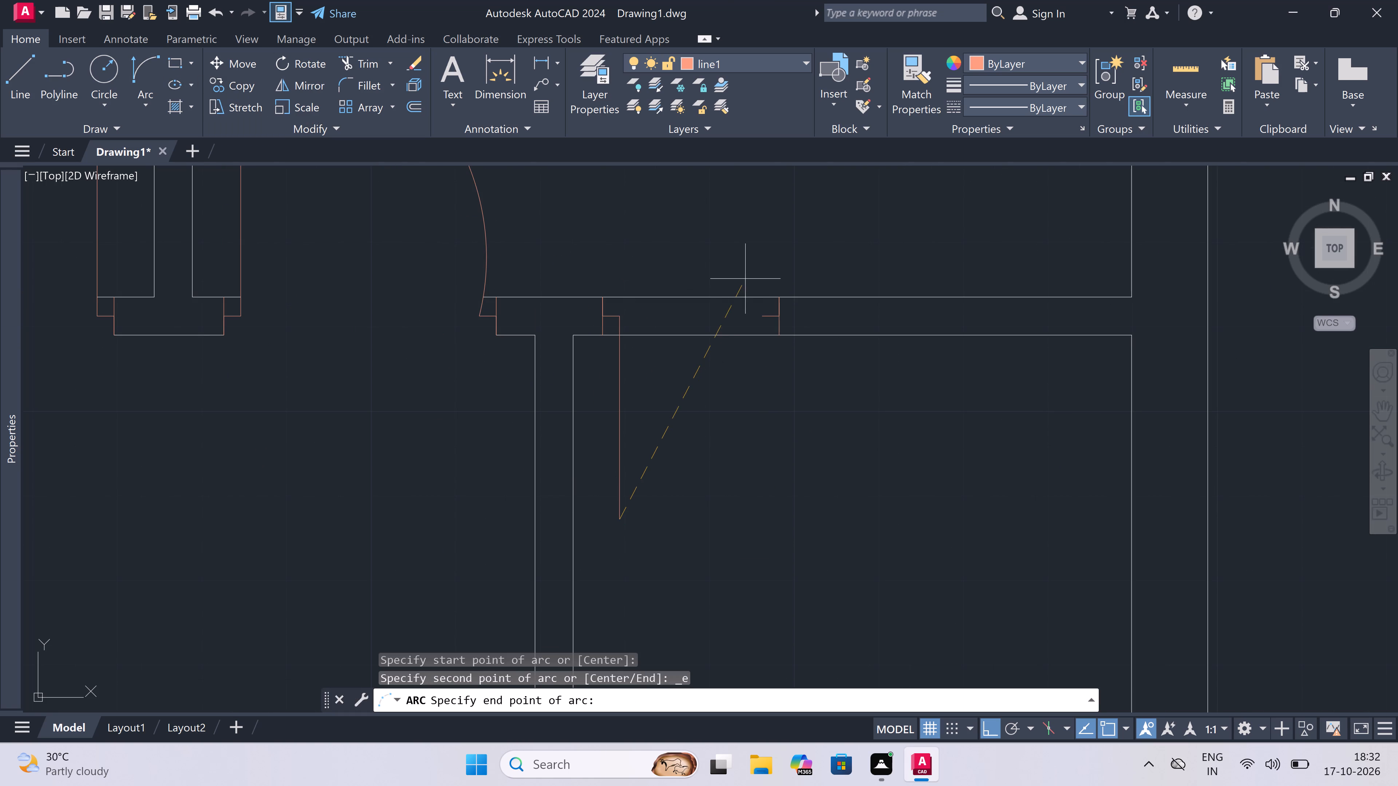
{"action": "left_click", "coordinate": [765, 317]}
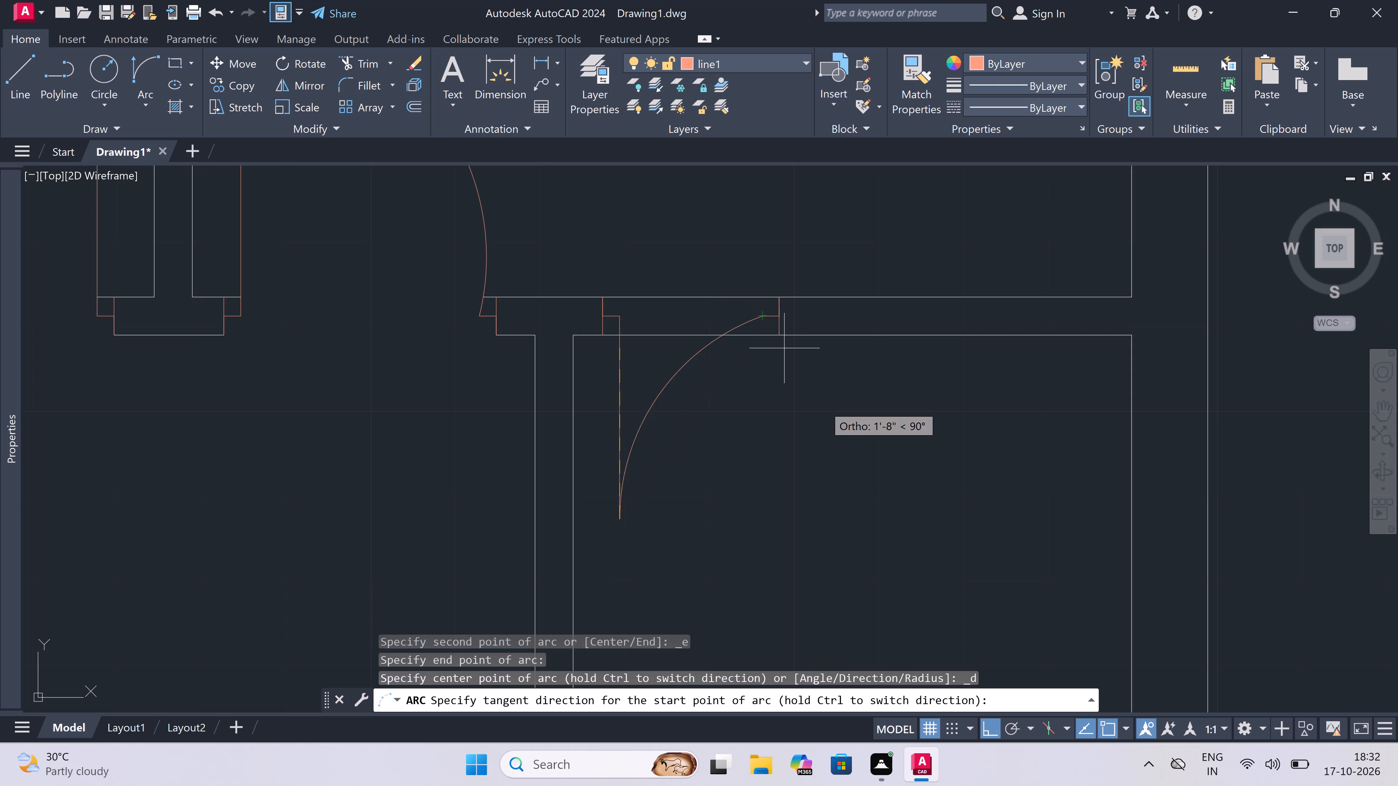
{"action": "left_click", "coordinate": [850, 455]}
Trim both horizontal partition lines between the small room door's jambs to open the doorway.
{"action": "key", "text": "t"}
{"action": "key", "text": "r"}
{"action": "key", "text": "space"}
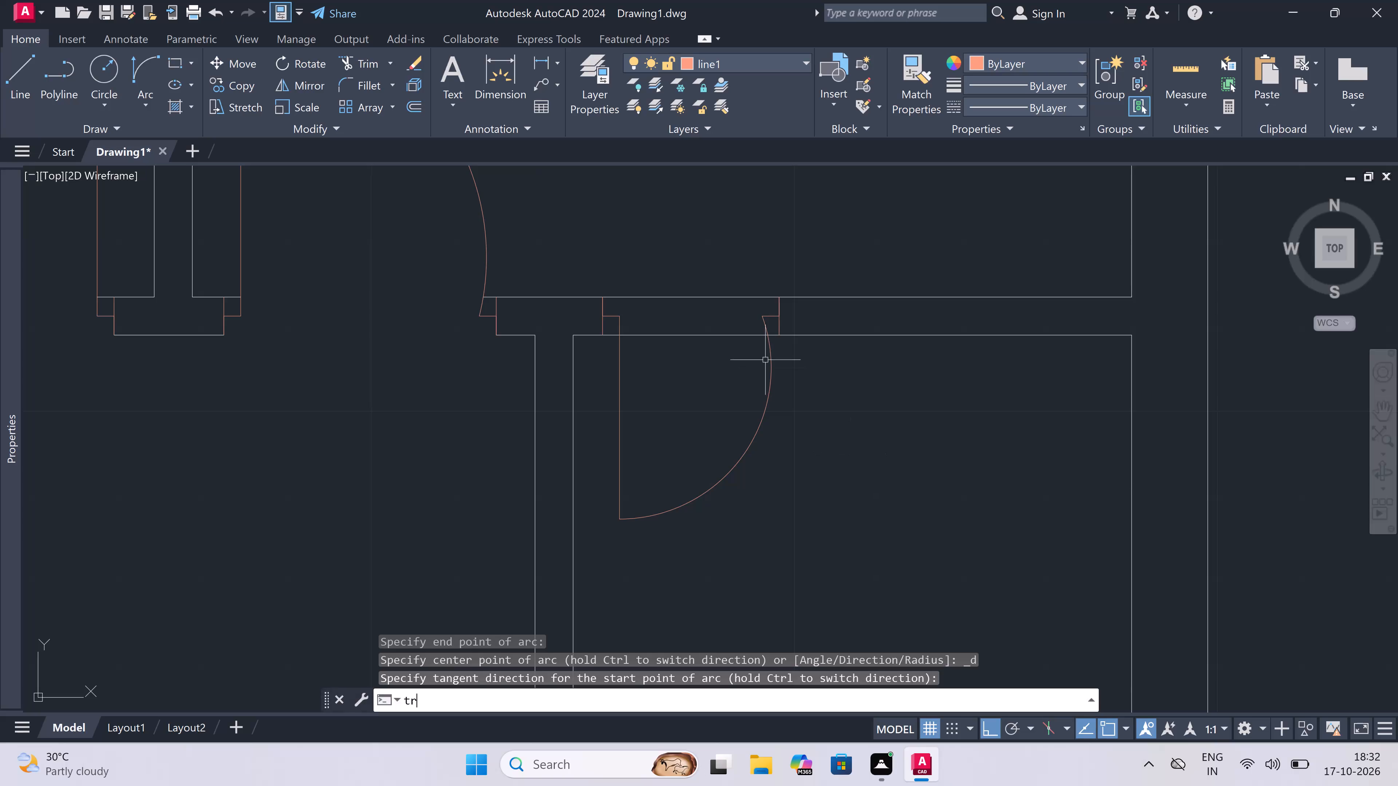
{"action": "left_click_drag", "start_coordinate": [694, 271], "coordinate": [694, 279]}
{"action": "left_click", "coordinate": [695, 410]}
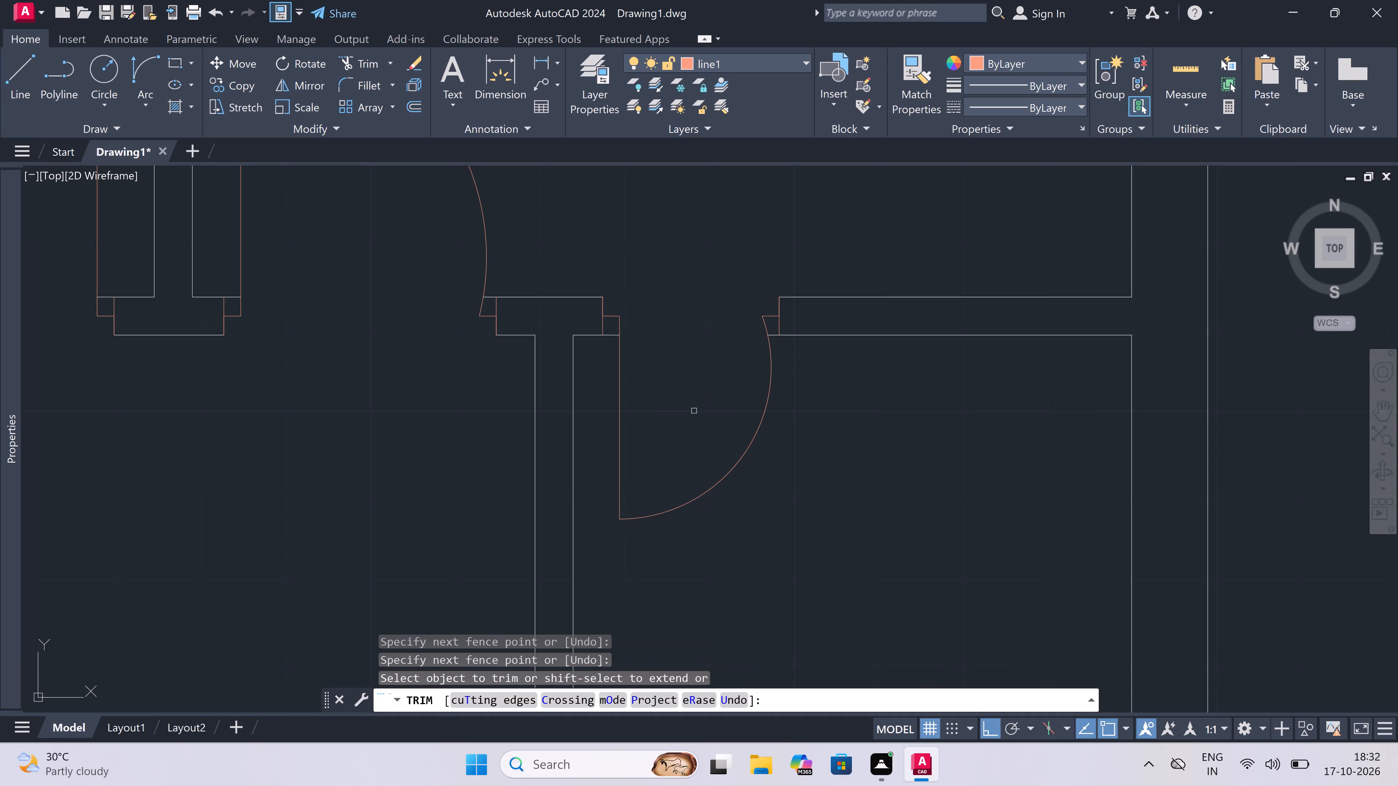
{"action": "key", "text": "Escape"}
{"action": "scroll", "coordinate": [694, 411], "scroll_direction": "down", "scroll_amount": 7}
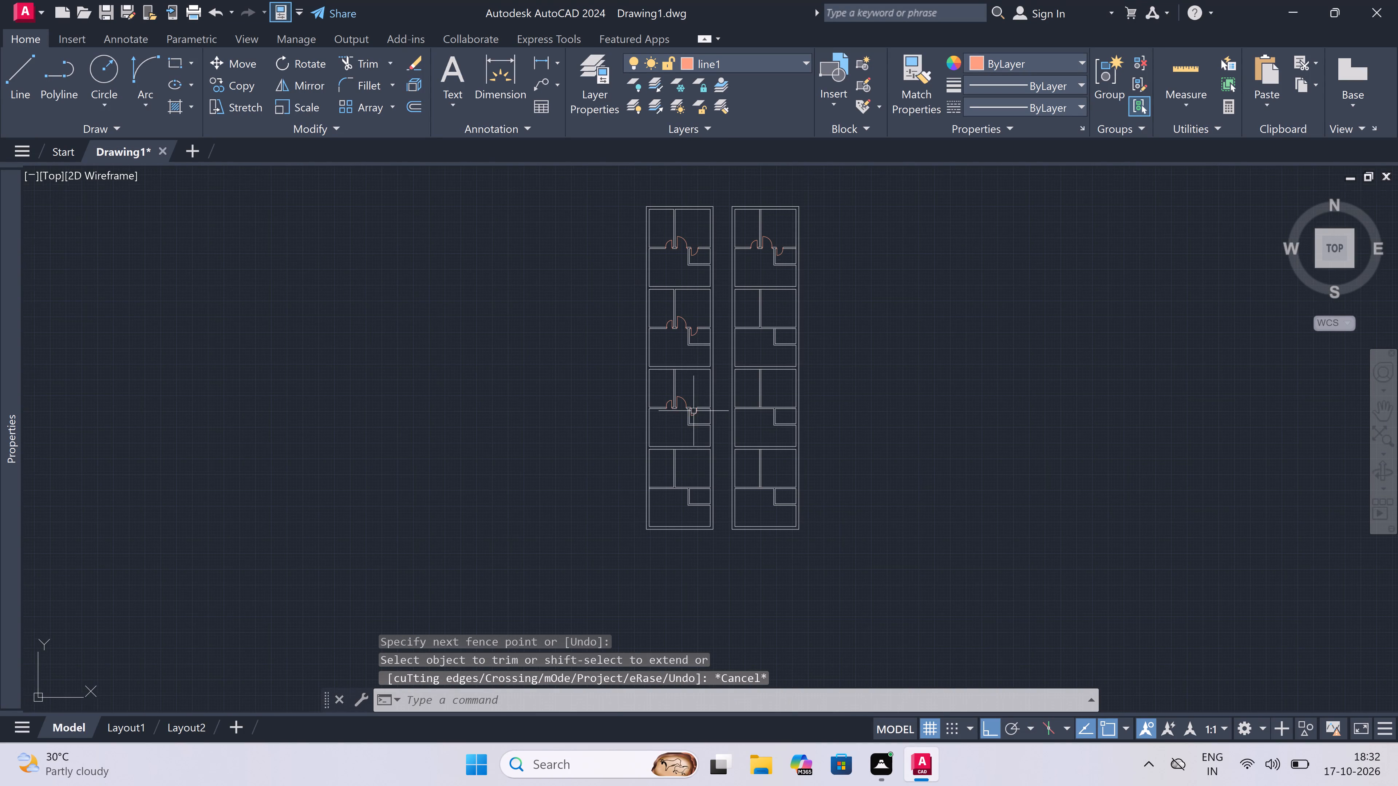
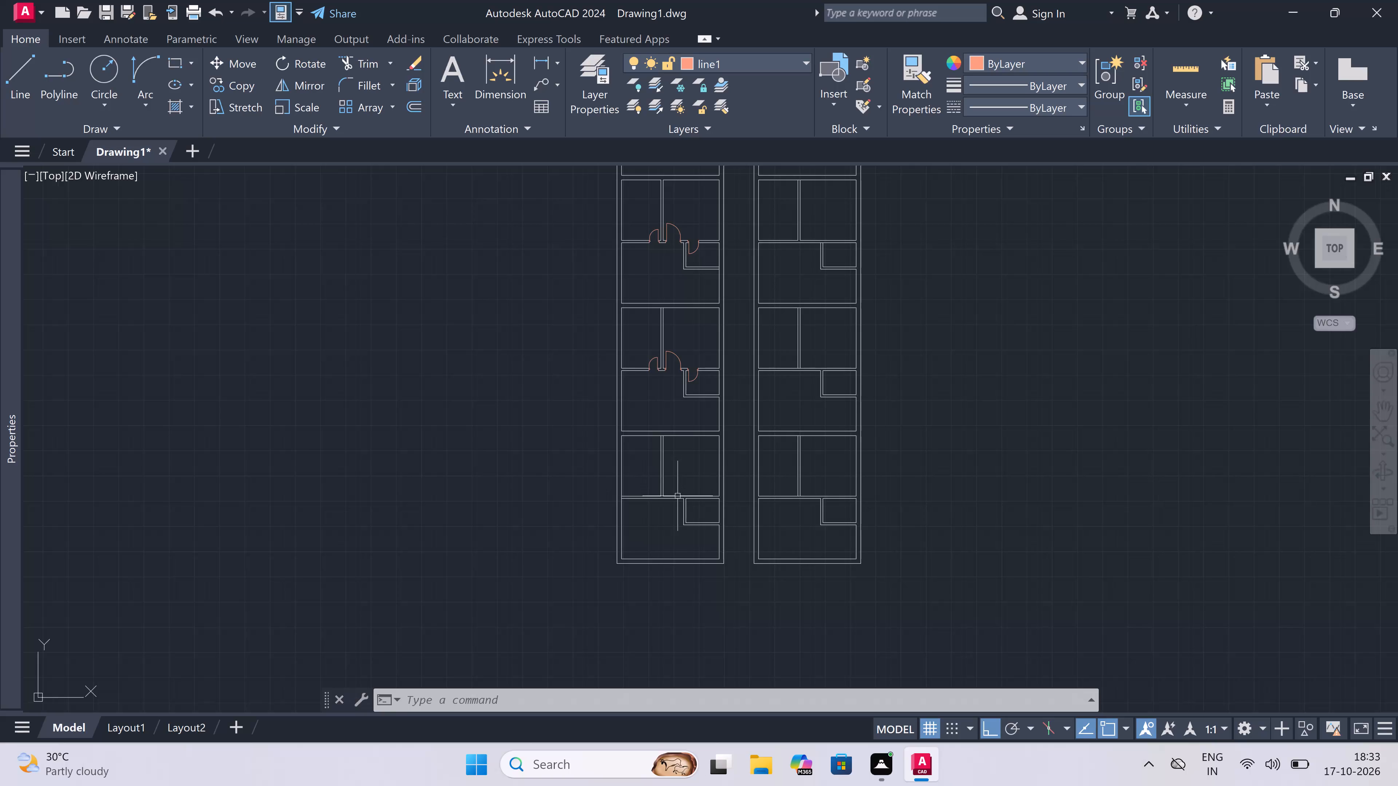
In the left column's bottom unit, draw a door jamb across the horizontal wall left of the partition, with a 2" stop leftward and 2' leaf upward.
{"action": "scroll", "coordinate": [678, 496], "scroll_direction": "up", "scroll_amount": 3}
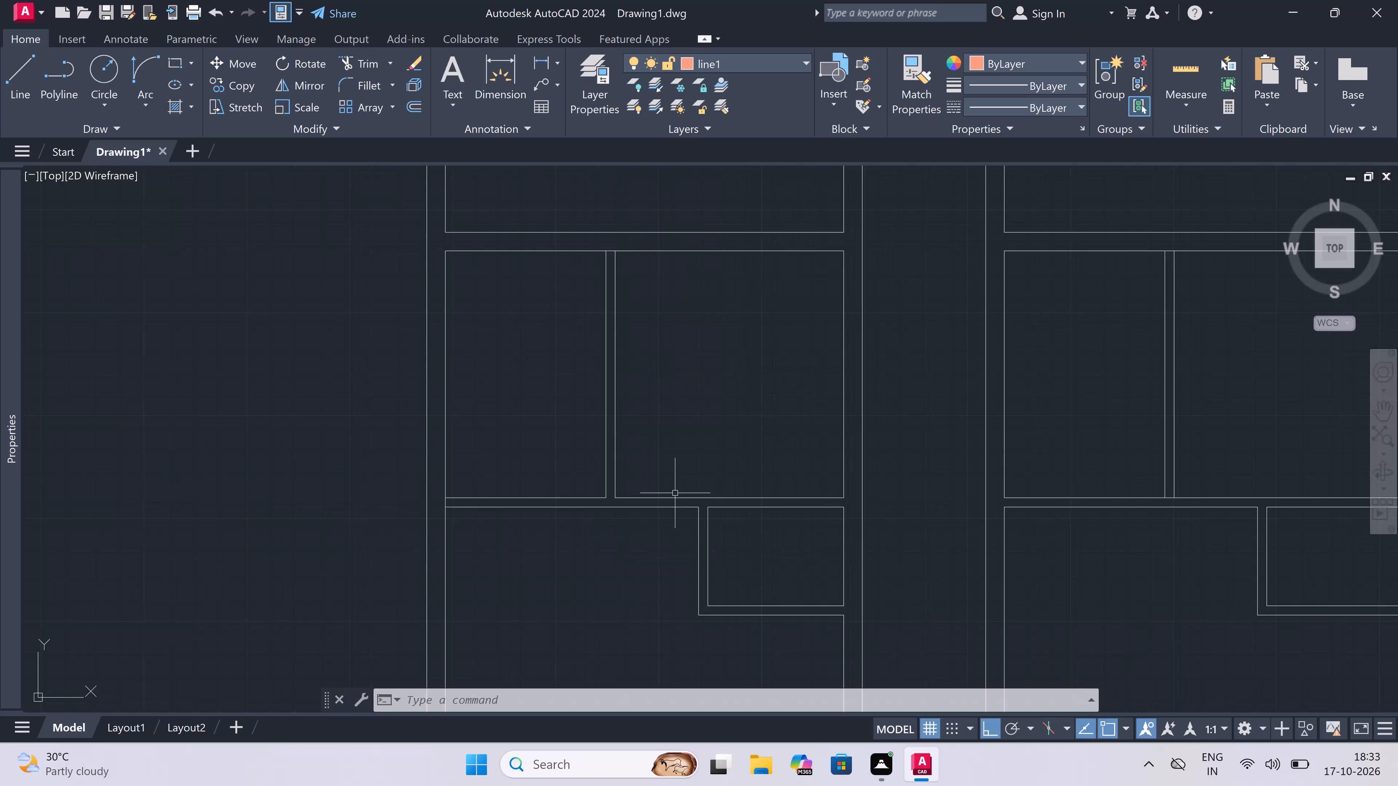
{"action": "scroll", "coordinate": [572, 483], "scroll_direction": "up", "scroll_amount": 2}
{"action": "key", "text": "l"}
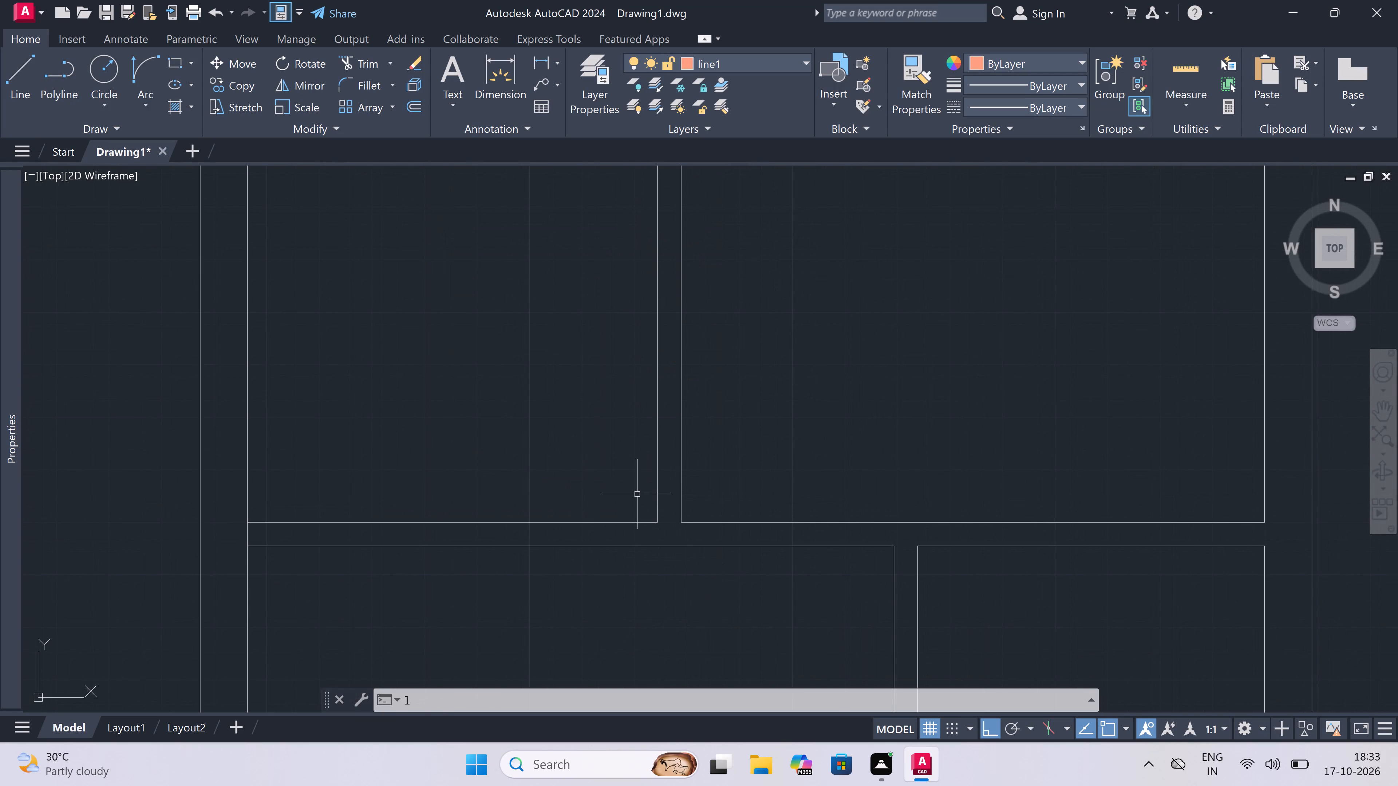
{"action": "key", "text": "space"}
{"action": "scroll", "coordinate": [638, 524], "scroll_direction": "up", "scroll_amount": 1}
{"action": "left_click", "coordinate": [643, 522]}
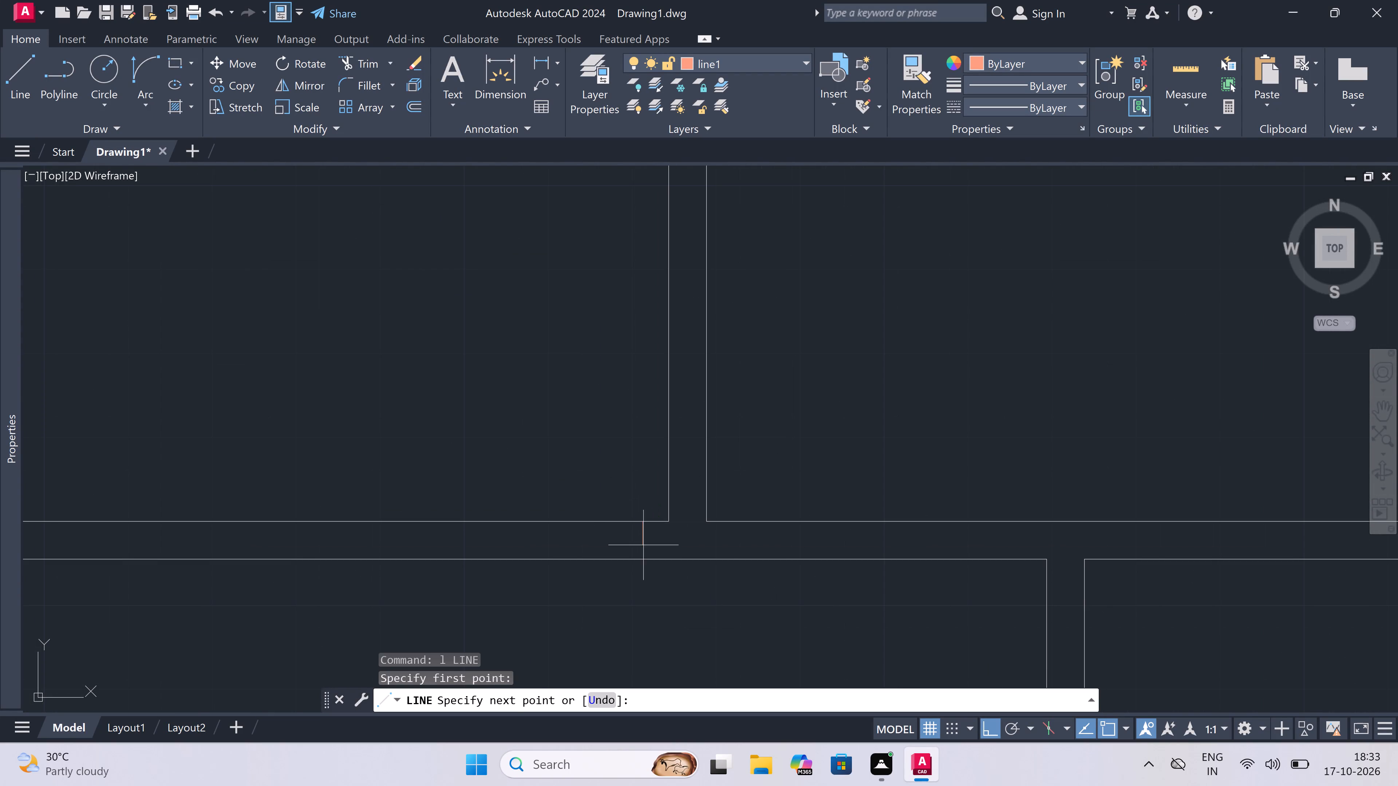
{"action": "left_click", "coordinate": [645, 561]}
{"action": "left_click", "coordinate": [645, 542]}
{"action": "key", "text": "2"}
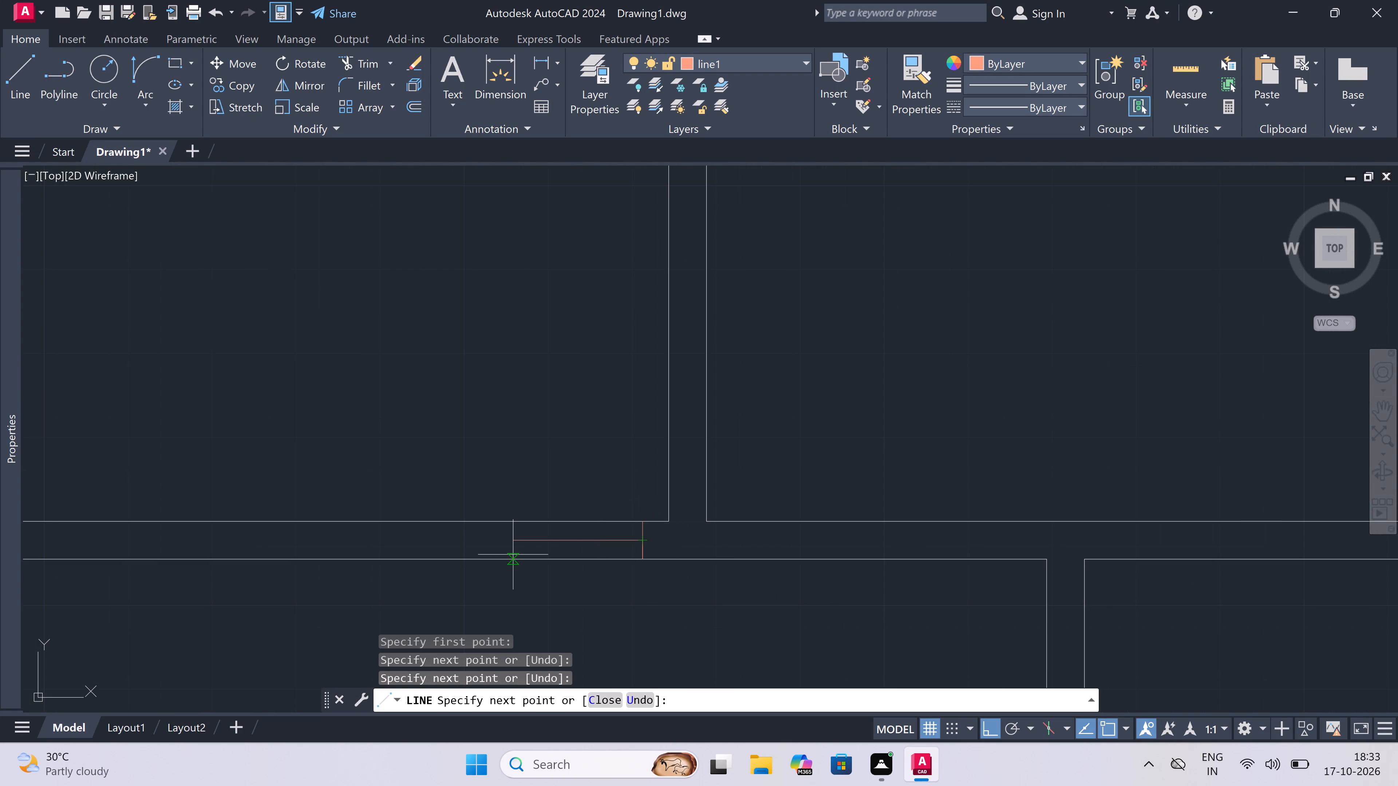
{"action": "type", "text": "\""}
{"action": "key", "text": "space"}
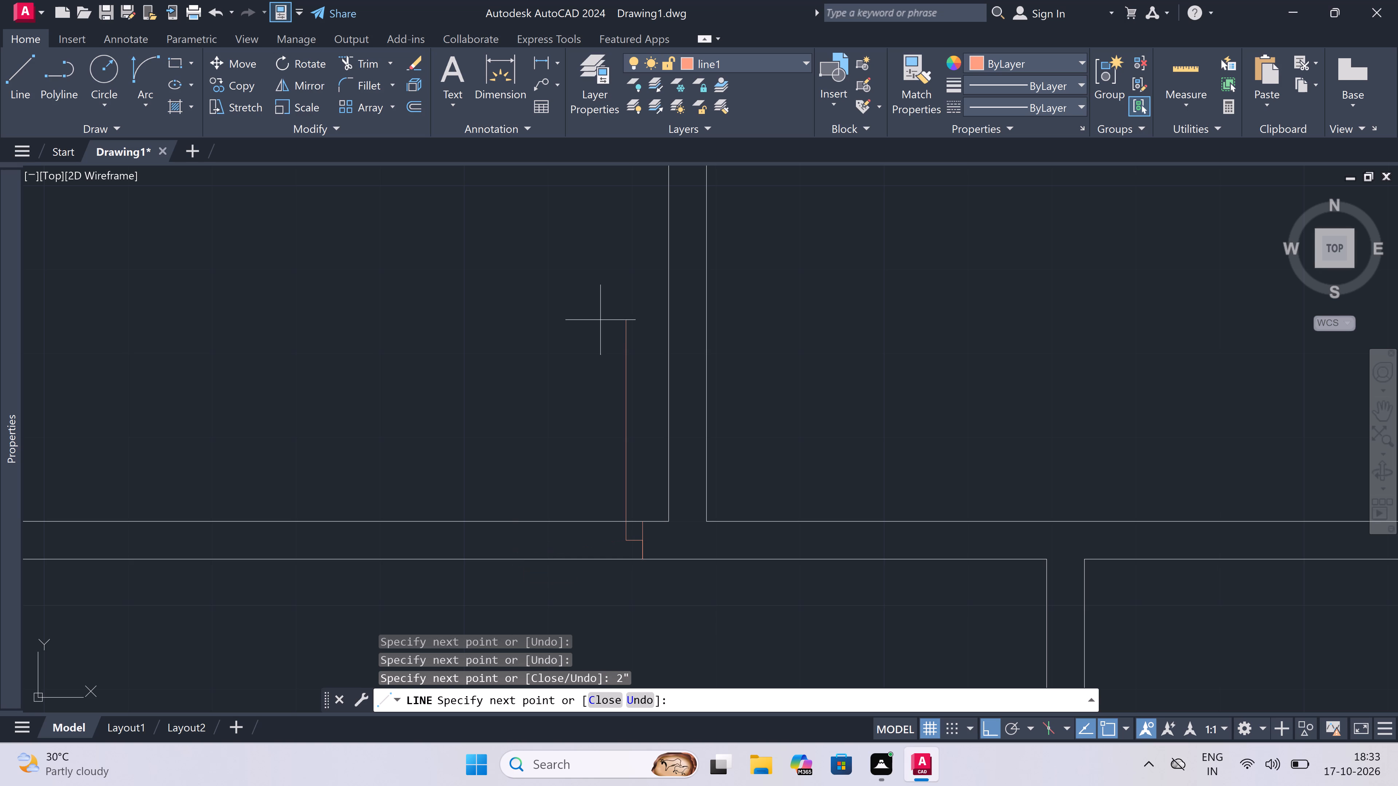
{"action": "type", "text": "2'"}
{"action": "key", "text": "space"}
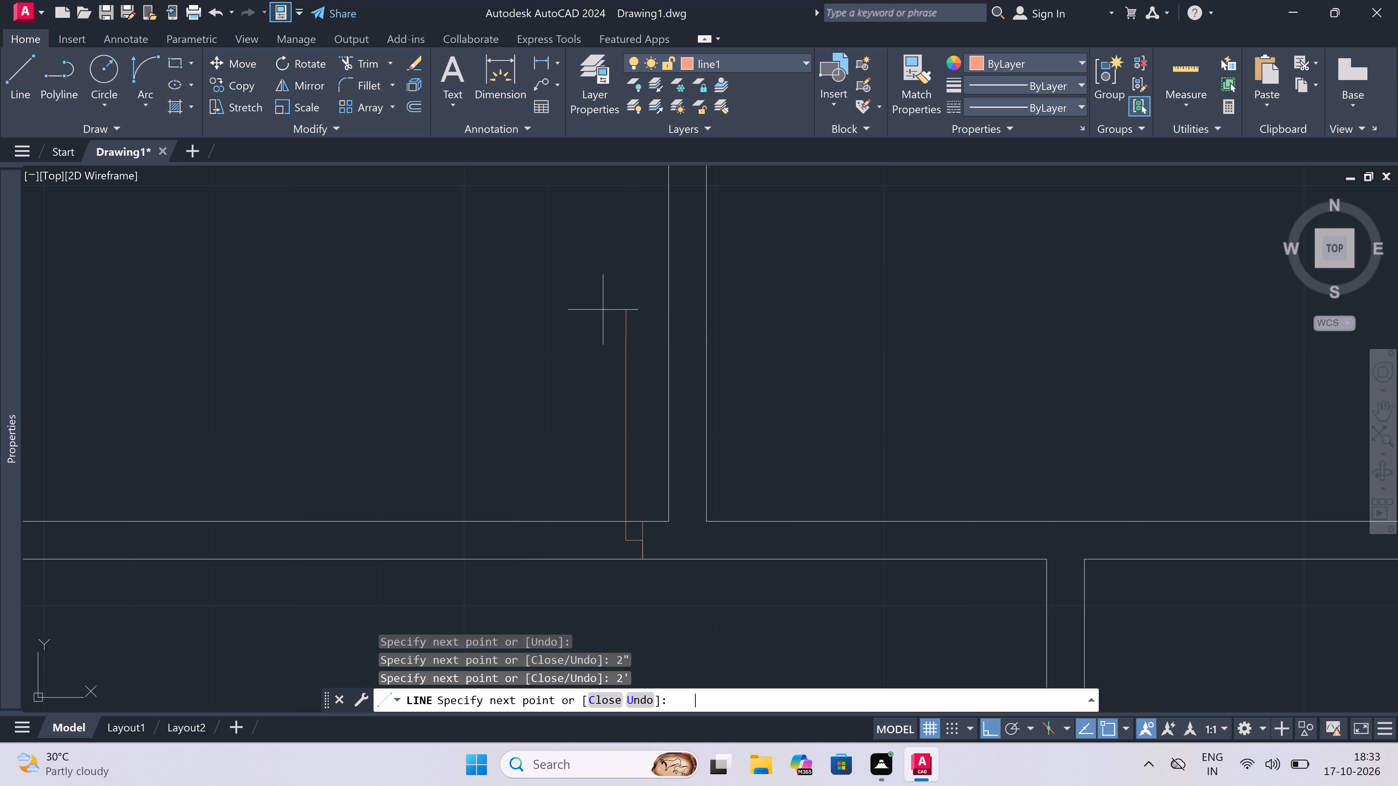
{"action": "key", "text": "Escape"}
Draw the opposite jamb line across the wall to the left, with a 2" stop from its midpoint toward the opening.
{"action": "key", "text": "space"}
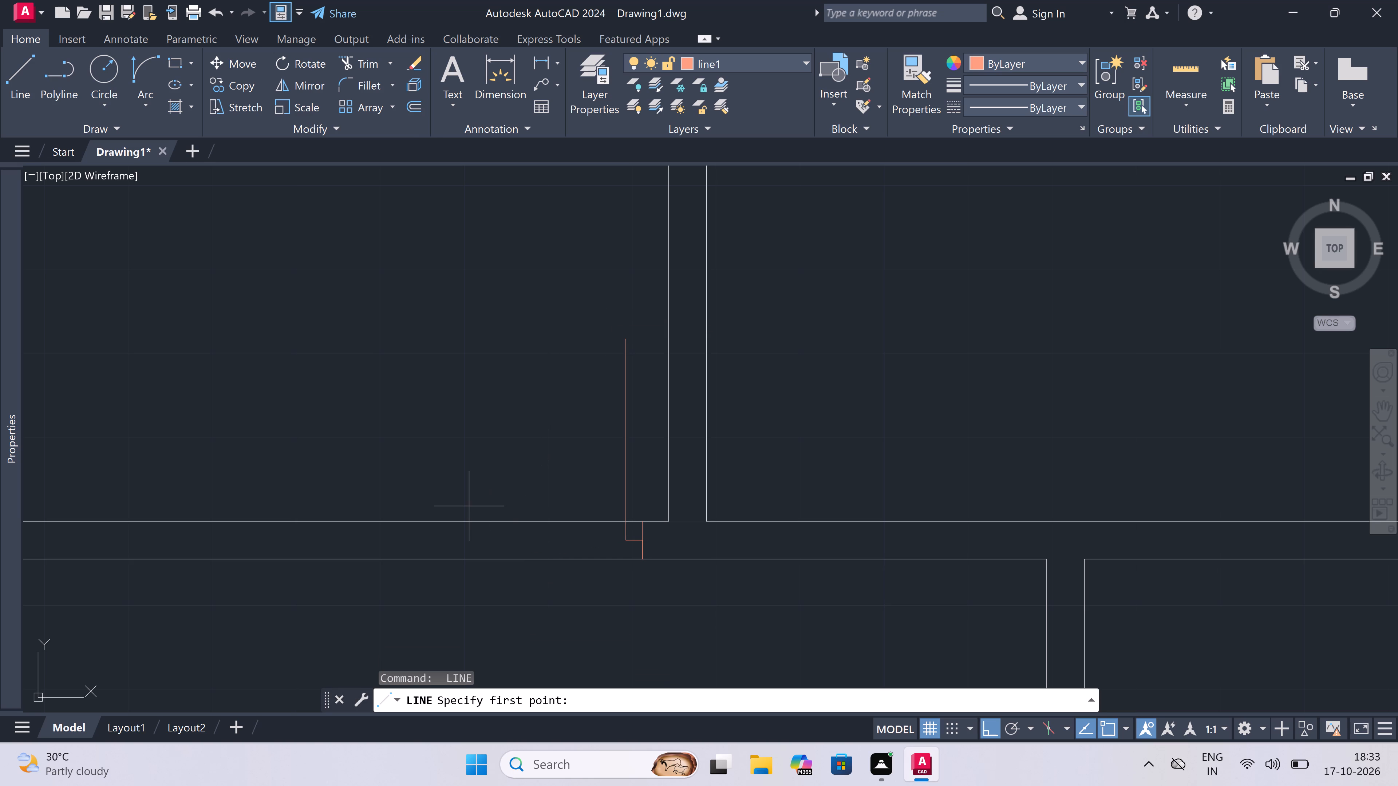
{"action": "left_click", "coordinate": [489, 523]}
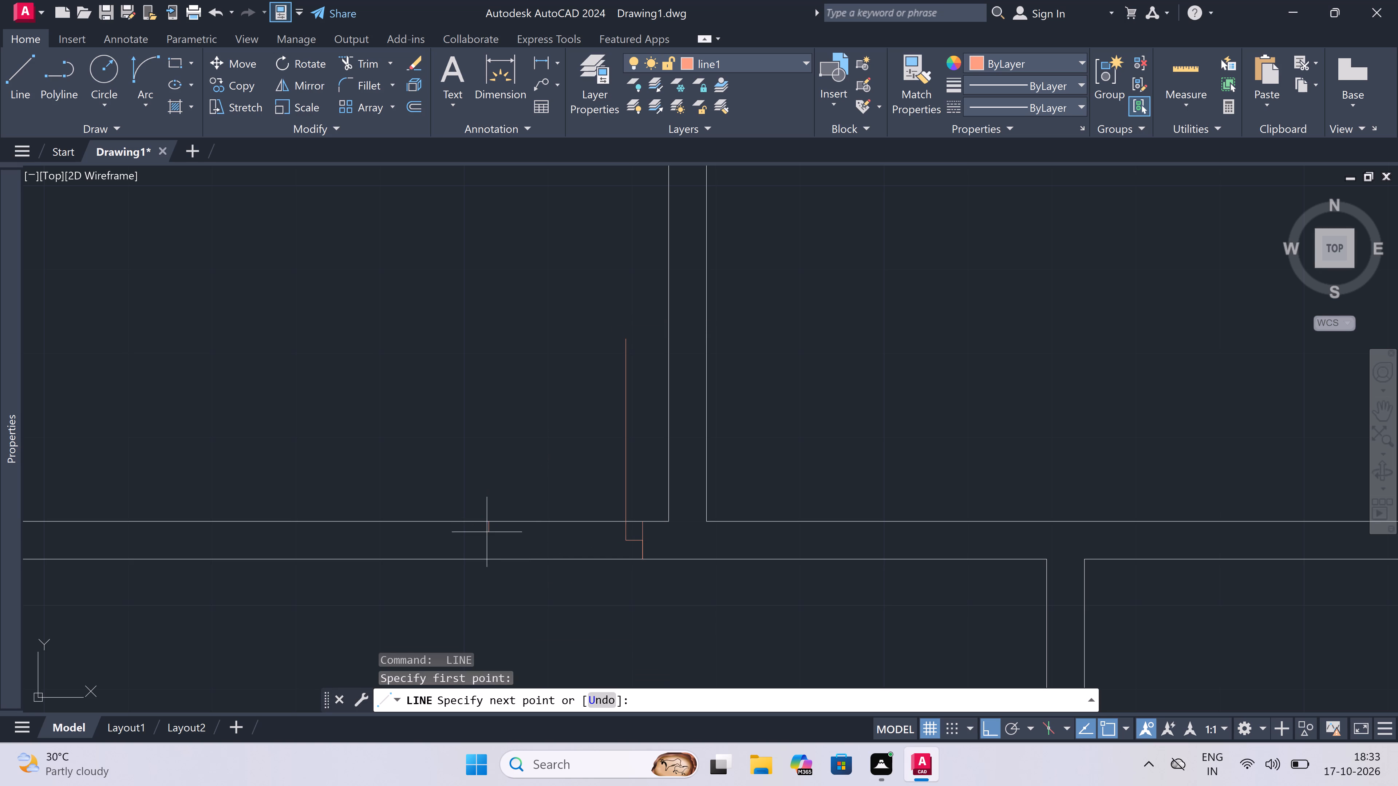
{"action": "left_click", "coordinate": [481, 556]}
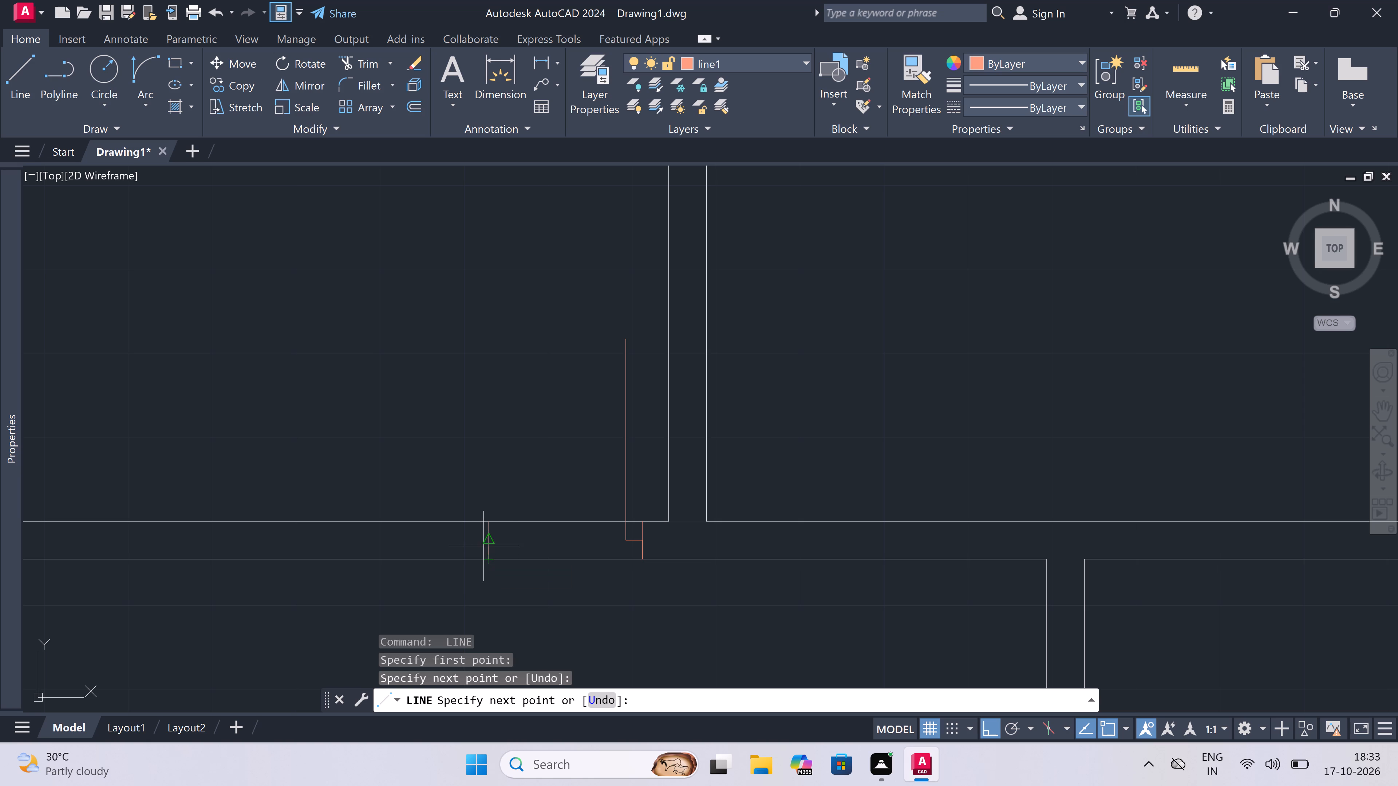
{"action": "left_click_drag", "start_coordinate": [484, 545], "coordinate": [490, 543]}
{"action": "key", "text": "2"}
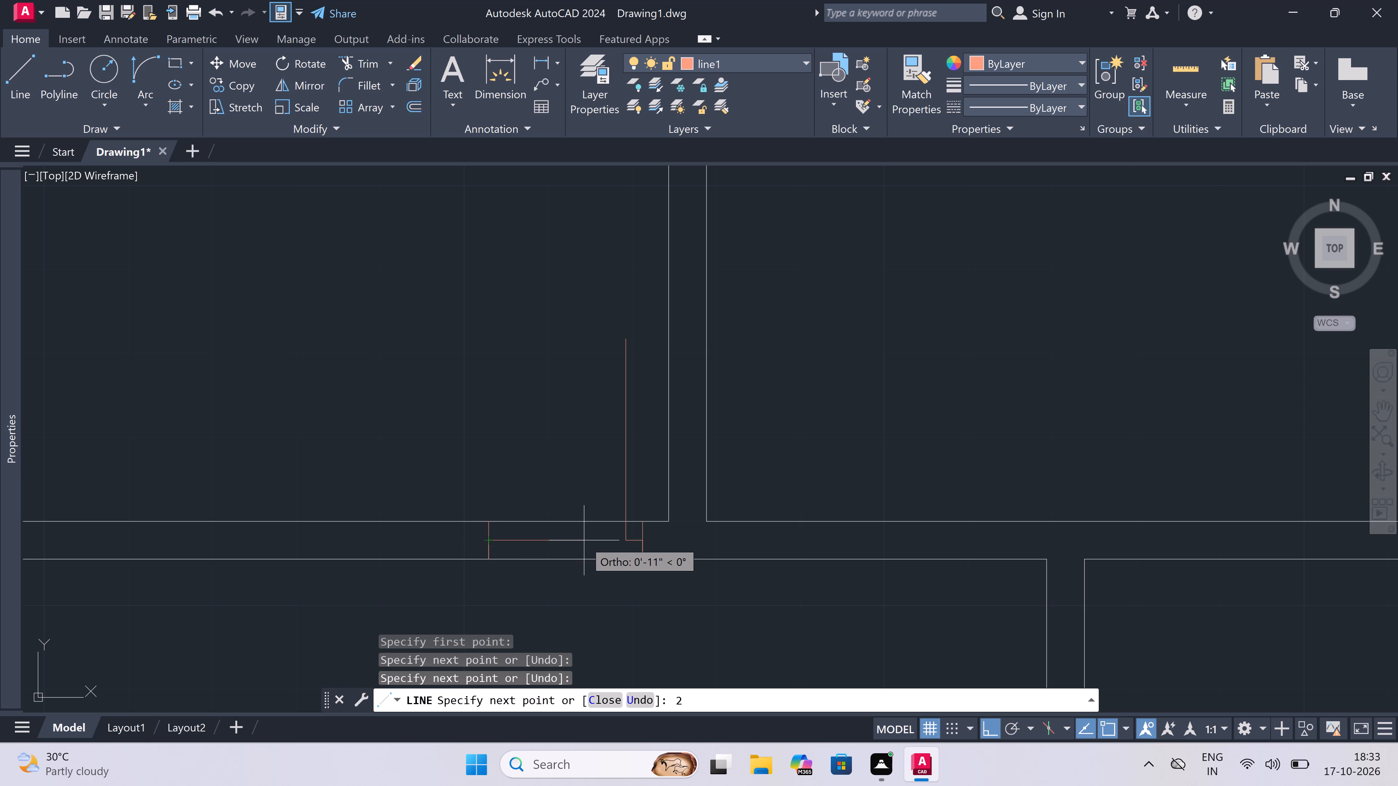
{"action": "type", "text": "\""}
{"action": "key", "text": "space"}
{"action": "key", "text": "Escape"}
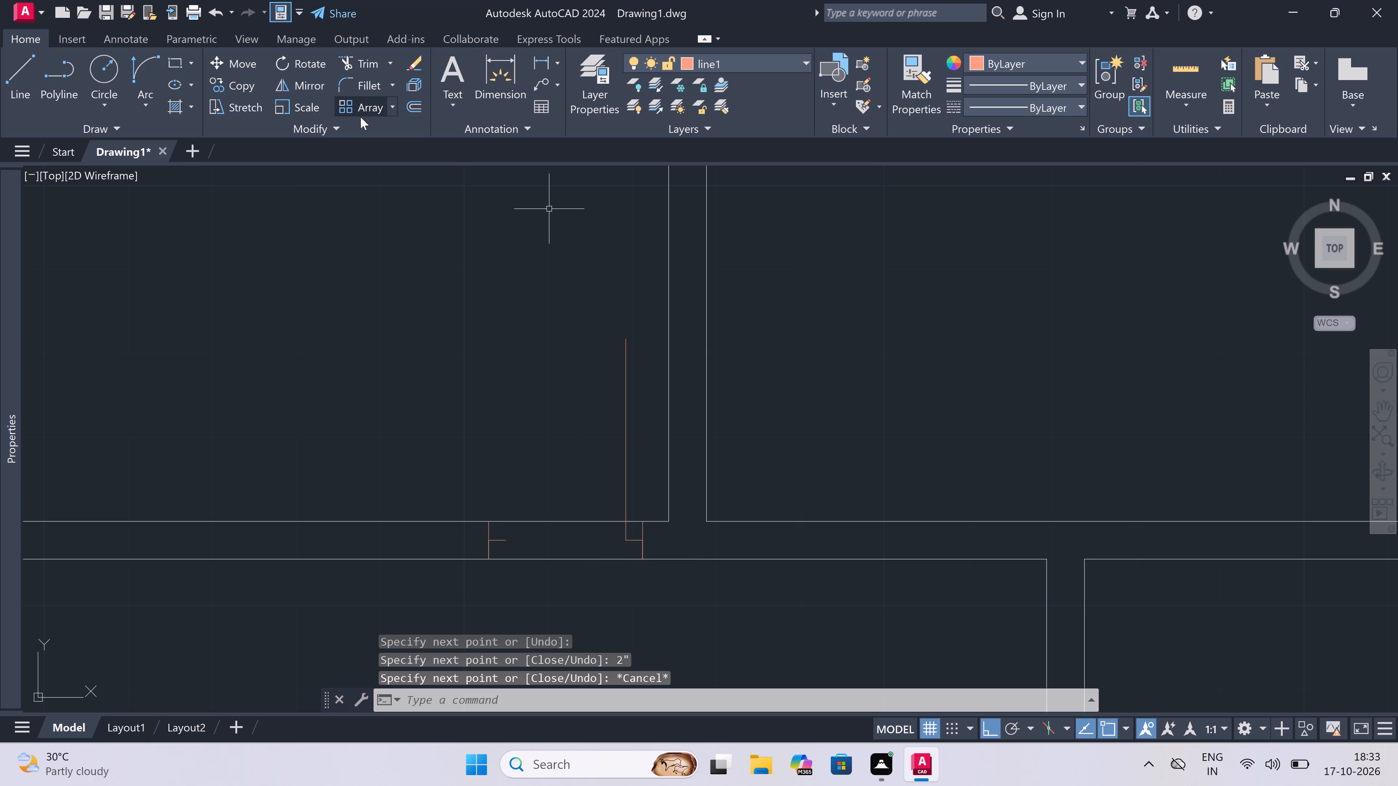
Draw the door swing arc from the top of the 2' leaf to the end of the opposite jamb's stop, bulging left.
{"action": "left_click", "coordinate": [152, 62]}
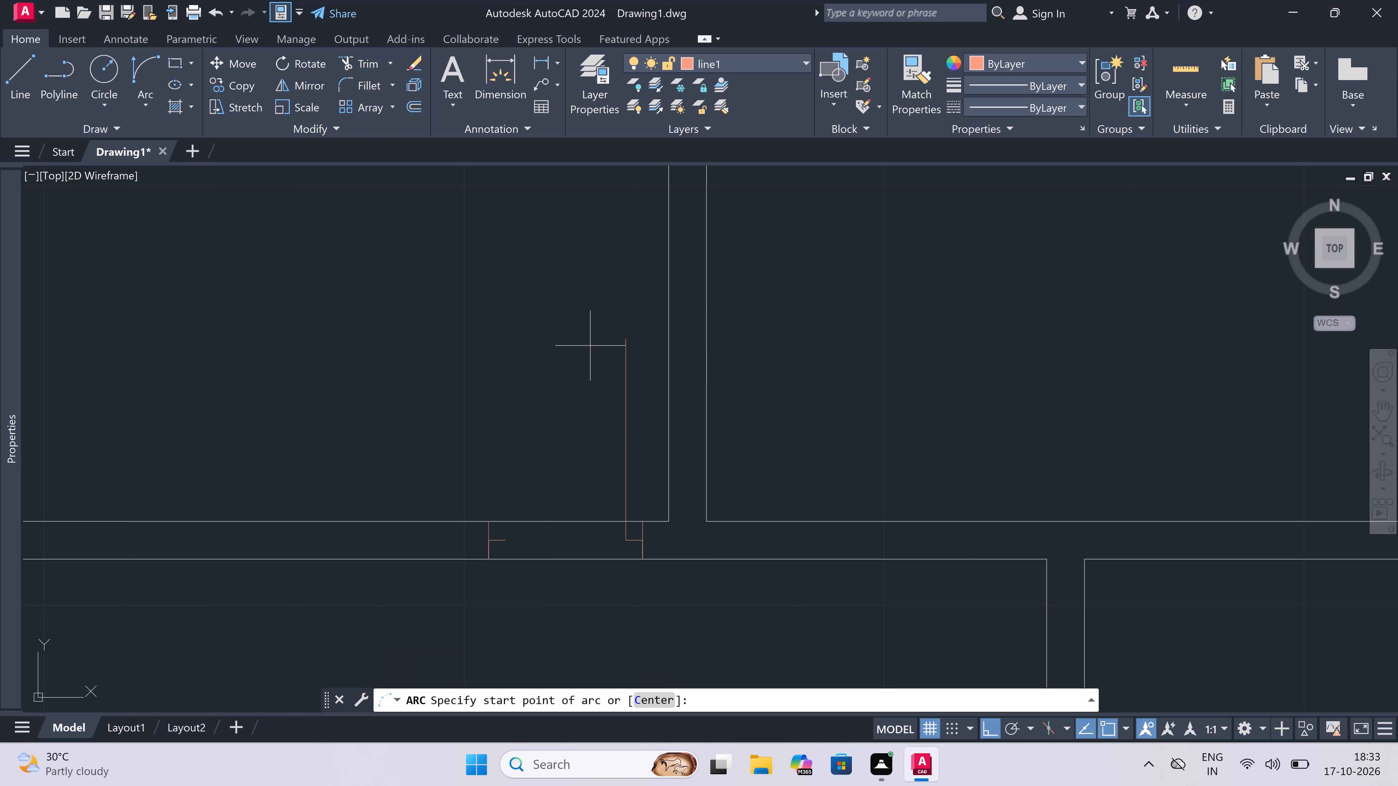
{"action": "left_click_drag", "start_coordinate": [623, 336], "coordinate": [622, 350]}
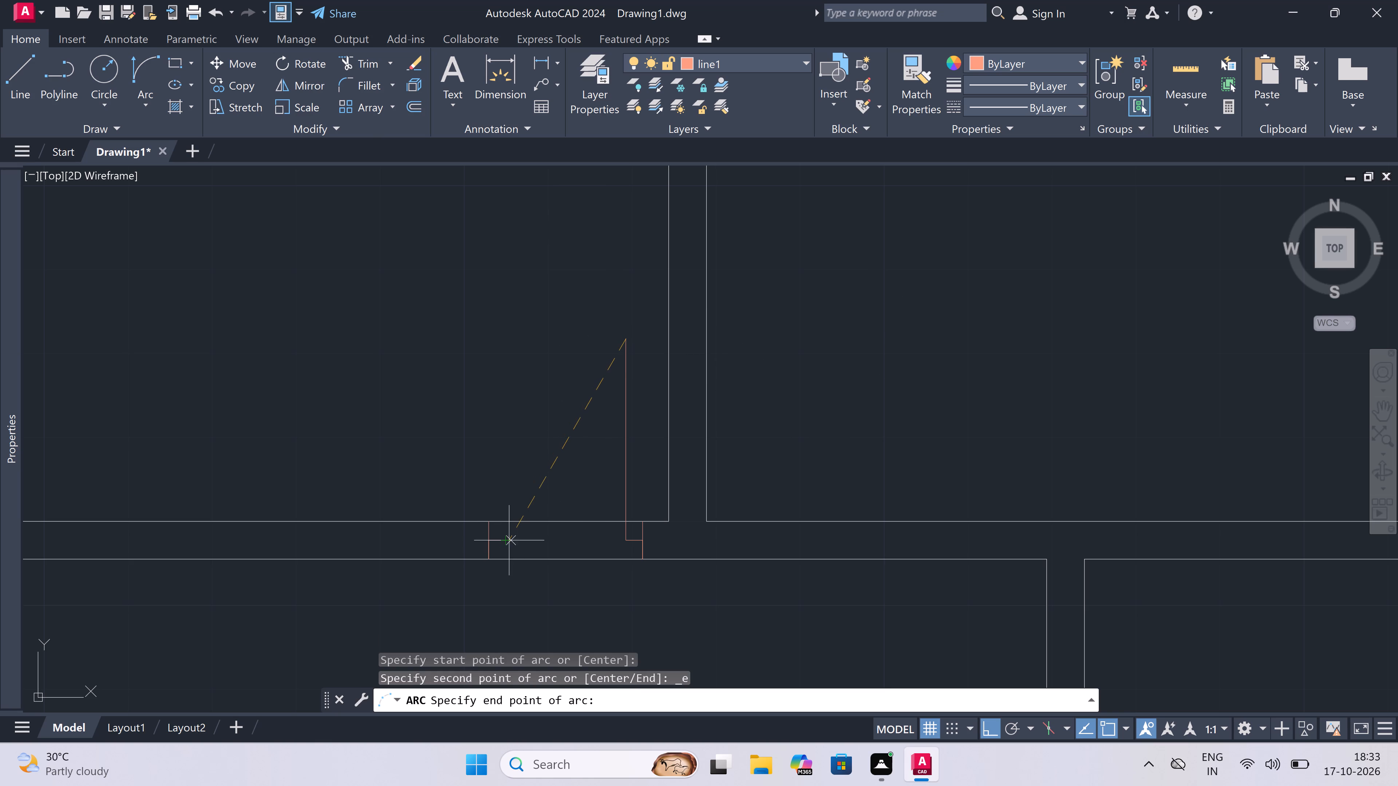
{"action": "left_click_drag", "start_coordinate": [509, 540], "coordinate": [504, 535]}
{"action": "left_click_drag", "start_coordinate": [417, 407], "coordinate": [418, 410]}
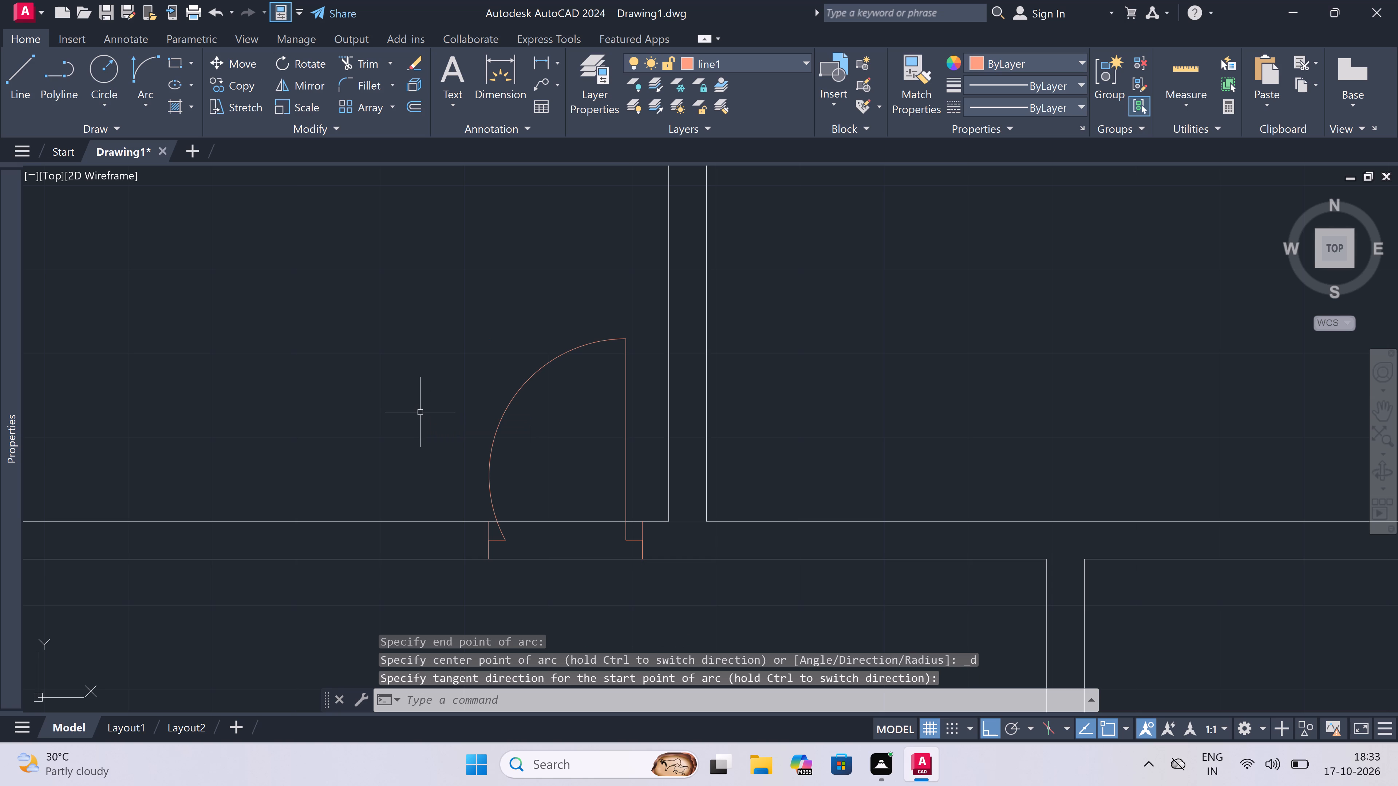
Trim both wall lines between the two jambs to open the wall for the 2' door.
{"action": "type", "text": "tr"}
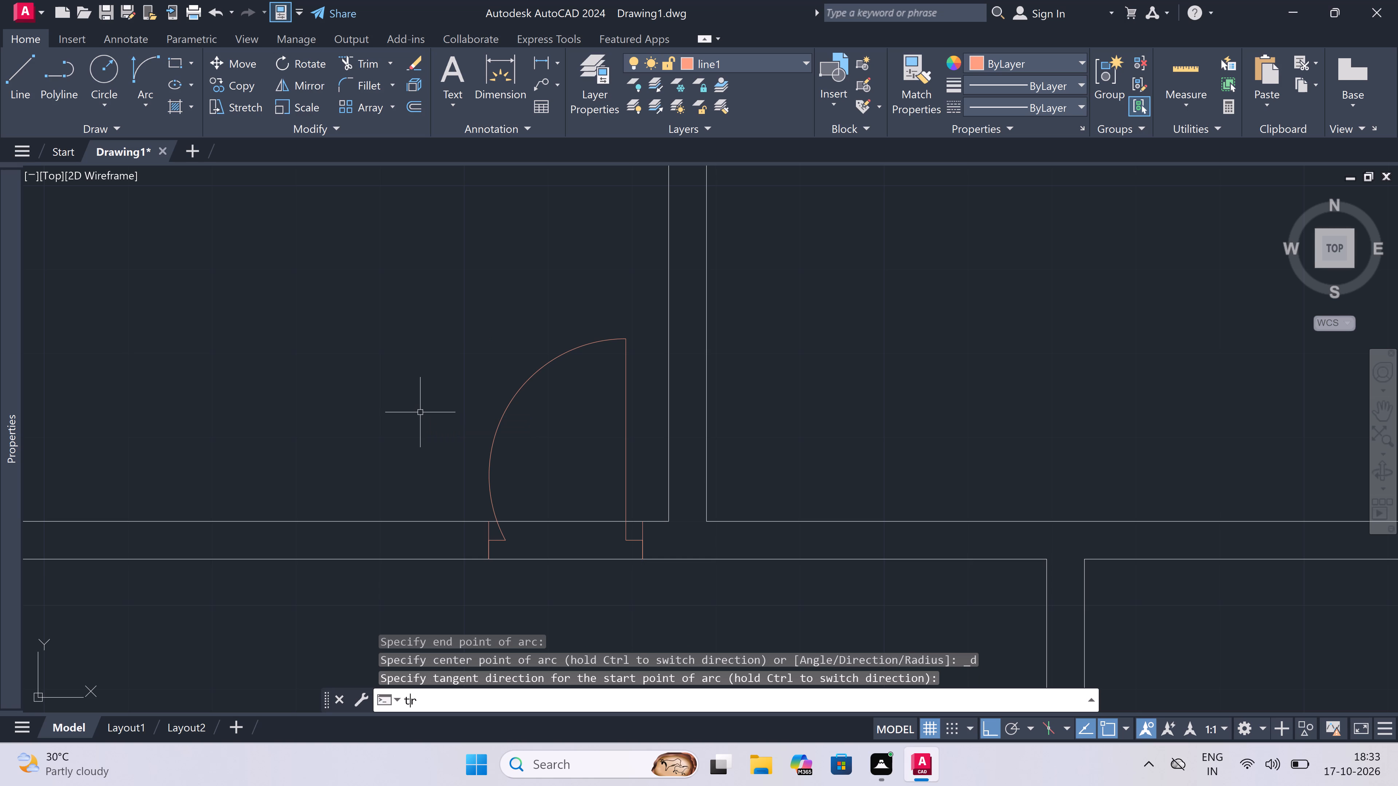
{"action": "key", "text": "space"}
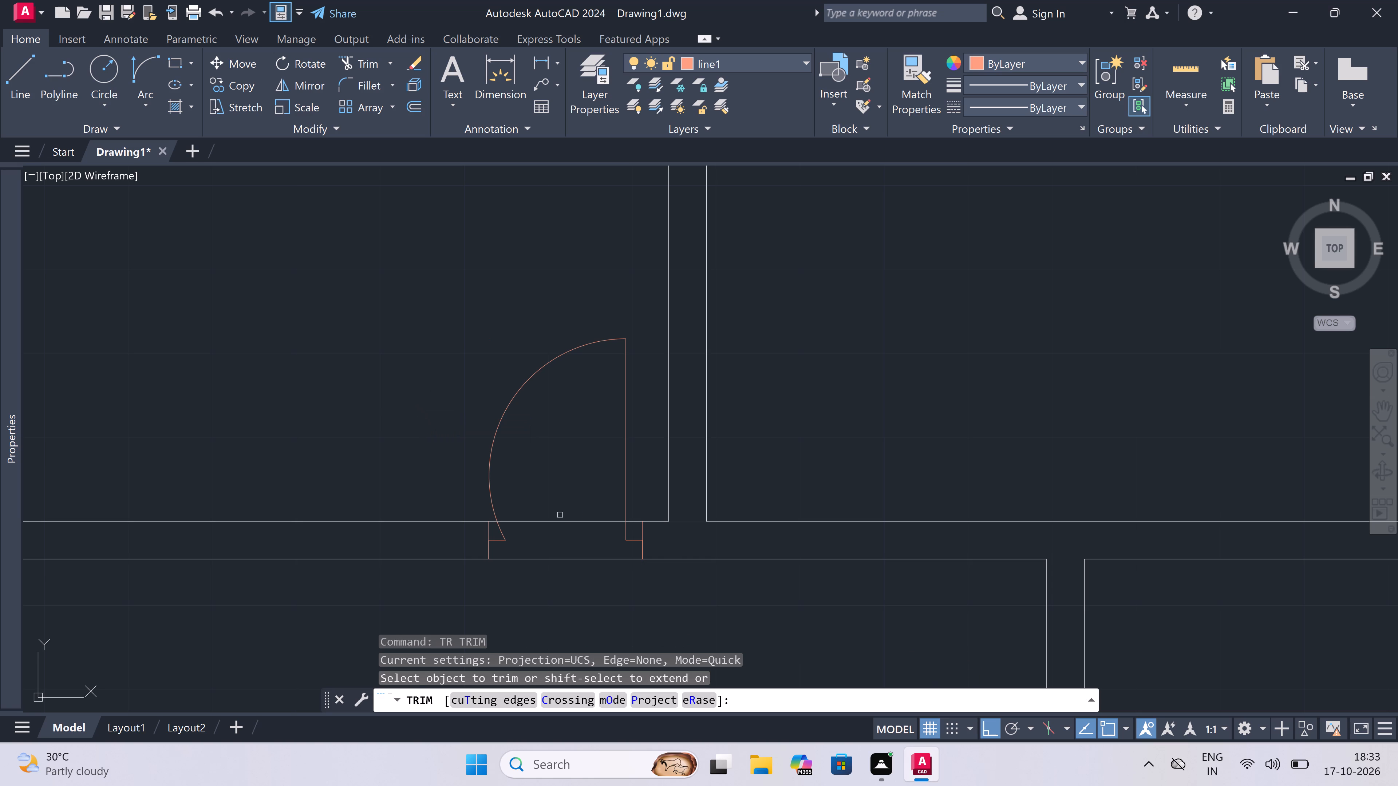
{"action": "left_click", "coordinate": [574, 503]}
{"action": "left_click", "coordinate": [569, 583]}
{"action": "scroll", "coordinate": [369, 465], "scroll_direction": "down", "scroll_amount": 3}
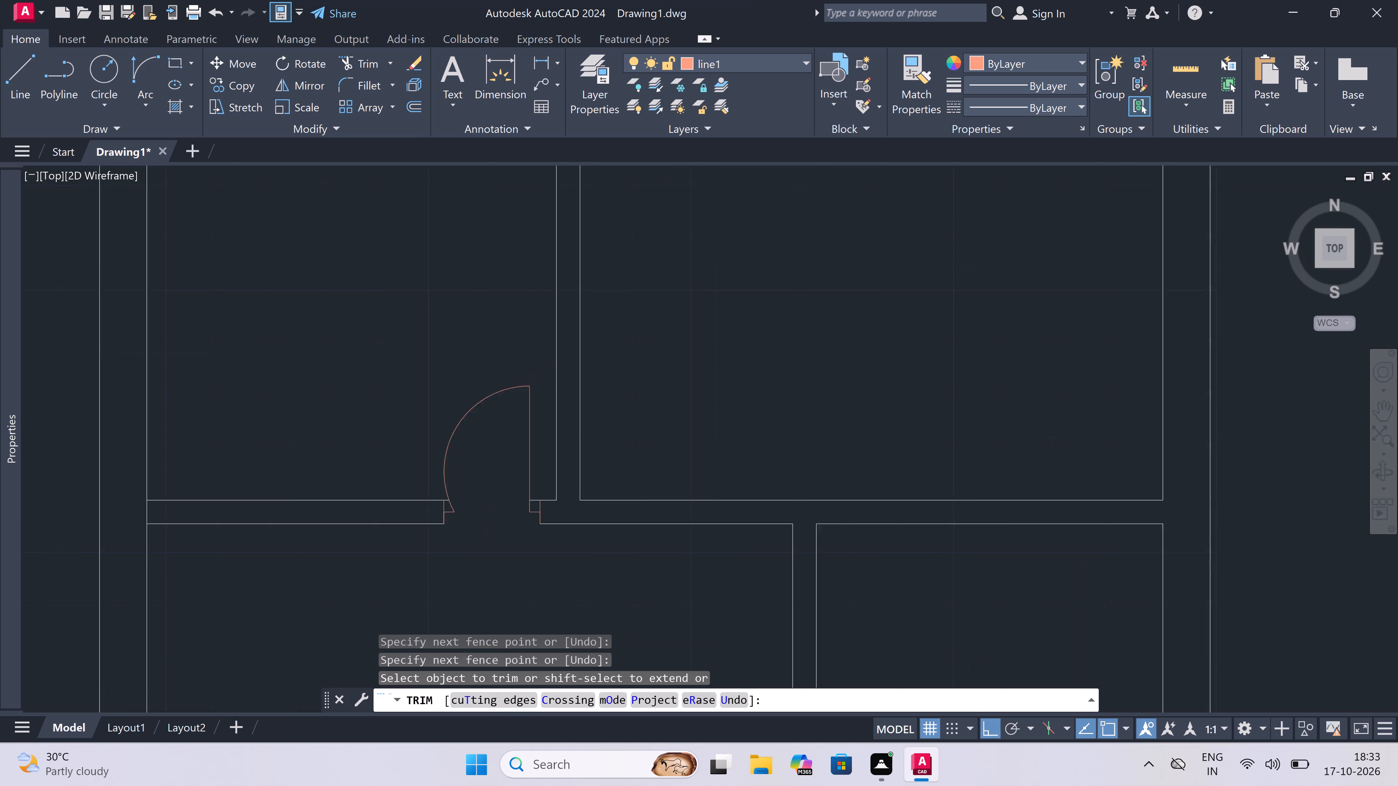
{"action": "scroll", "coordinate": [471, 471], "scroll_direction": "up", "scroll_amount": 3}
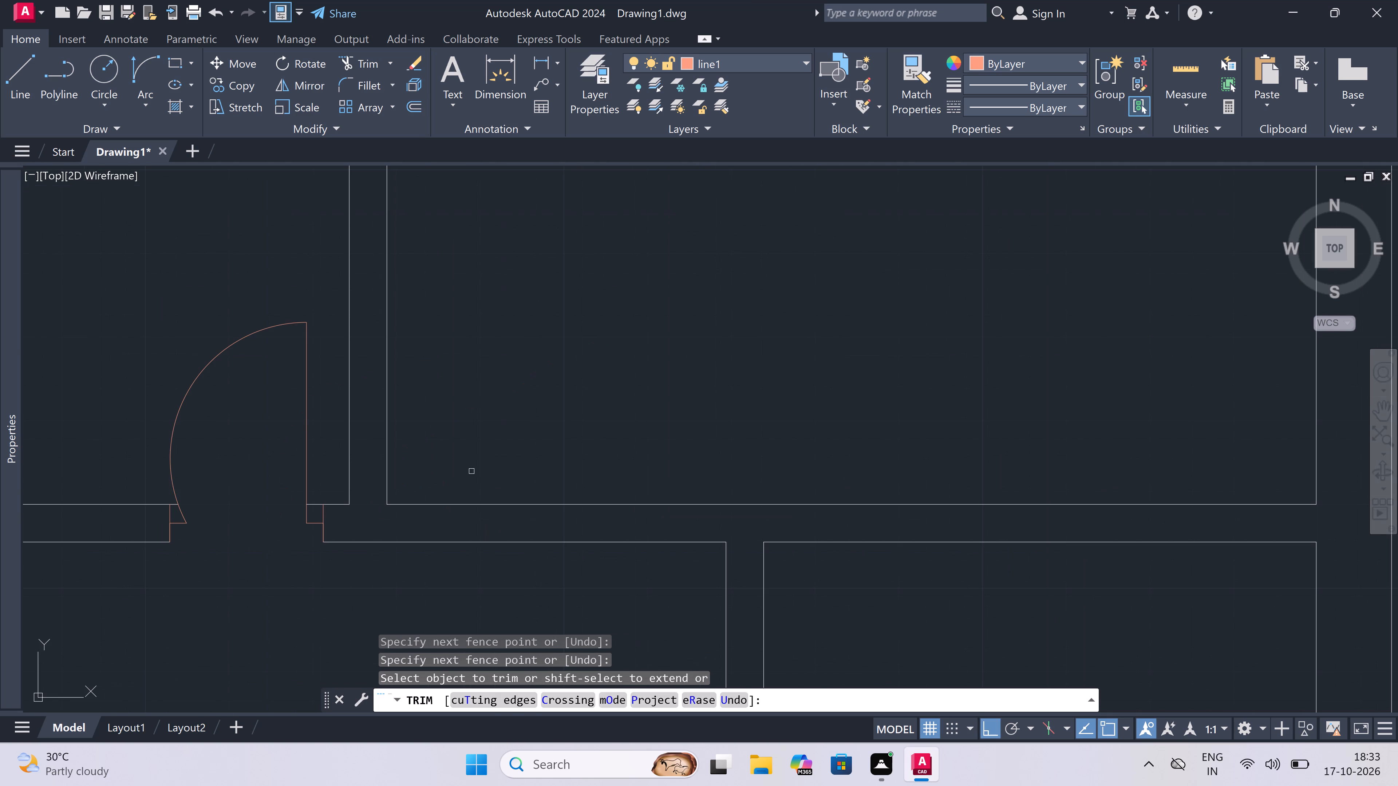
{"action": "key", "text": "Escape"}
Draw a jamb line across the wall just right of the vertical partition and continue the line from its midpoint.
{"action": "type", "text": "l"}
{"action": "key", "text": "space"}
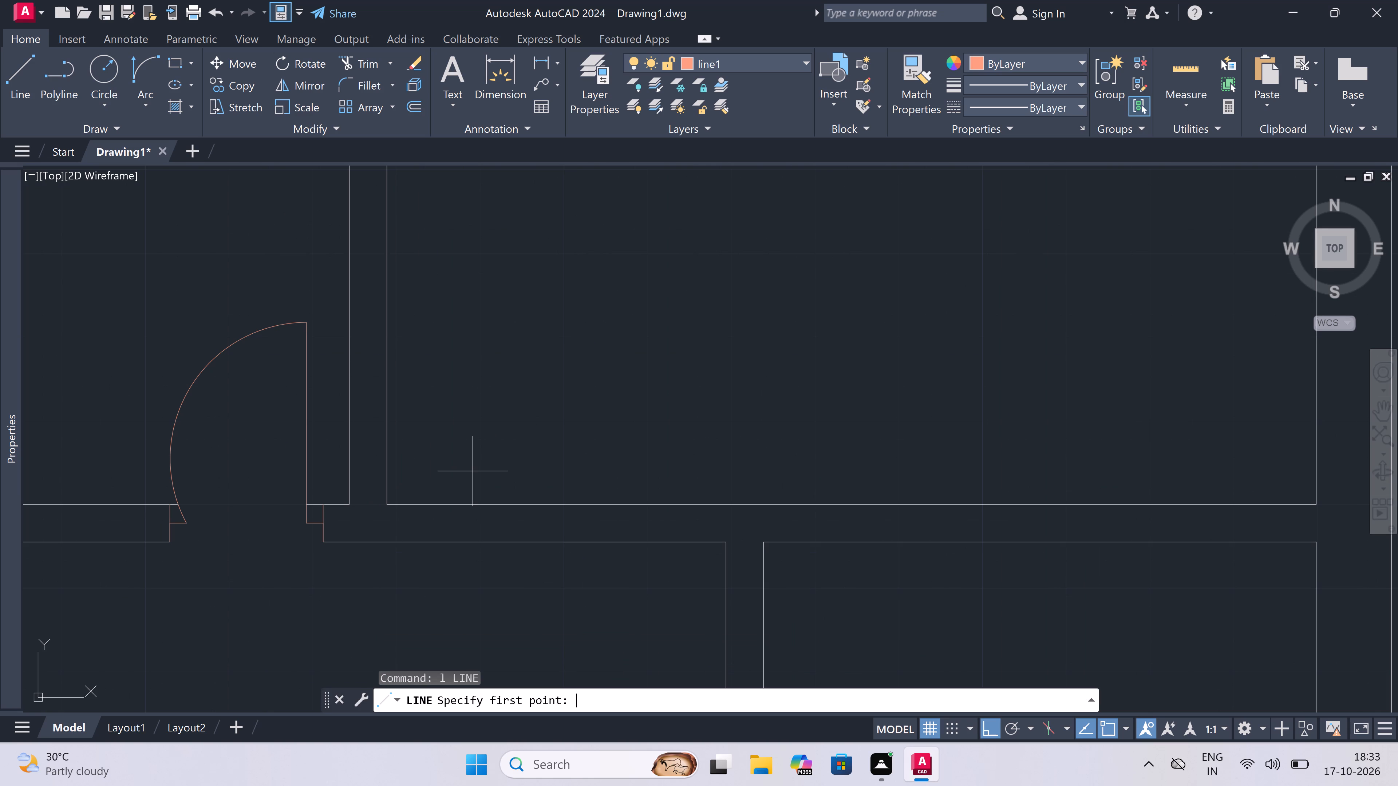
{"action": "left_click", "coordinate": [412, 505]}
{"action": "left_click", "coordinate": [414, 536]}
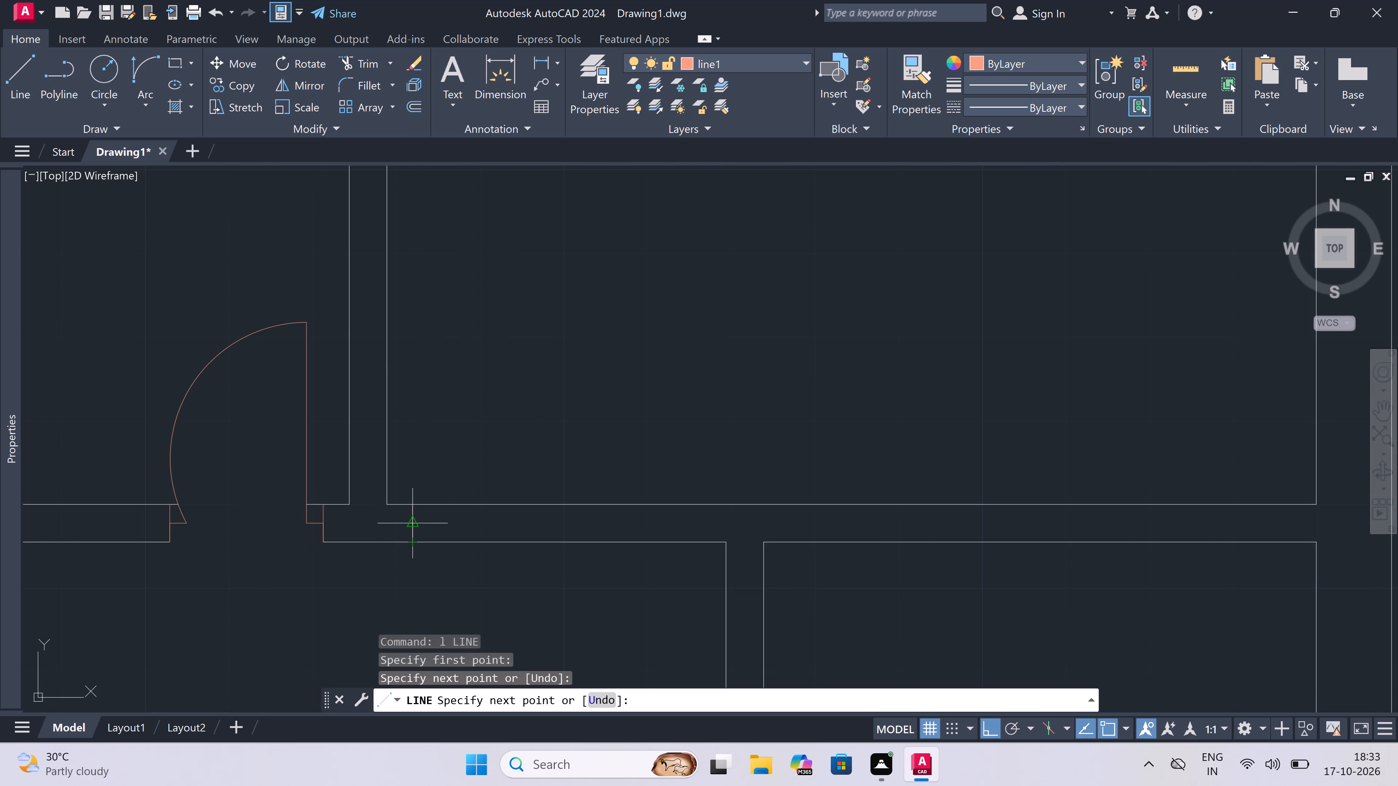
{"action": "left_click", "coordinate": [418, 520]}
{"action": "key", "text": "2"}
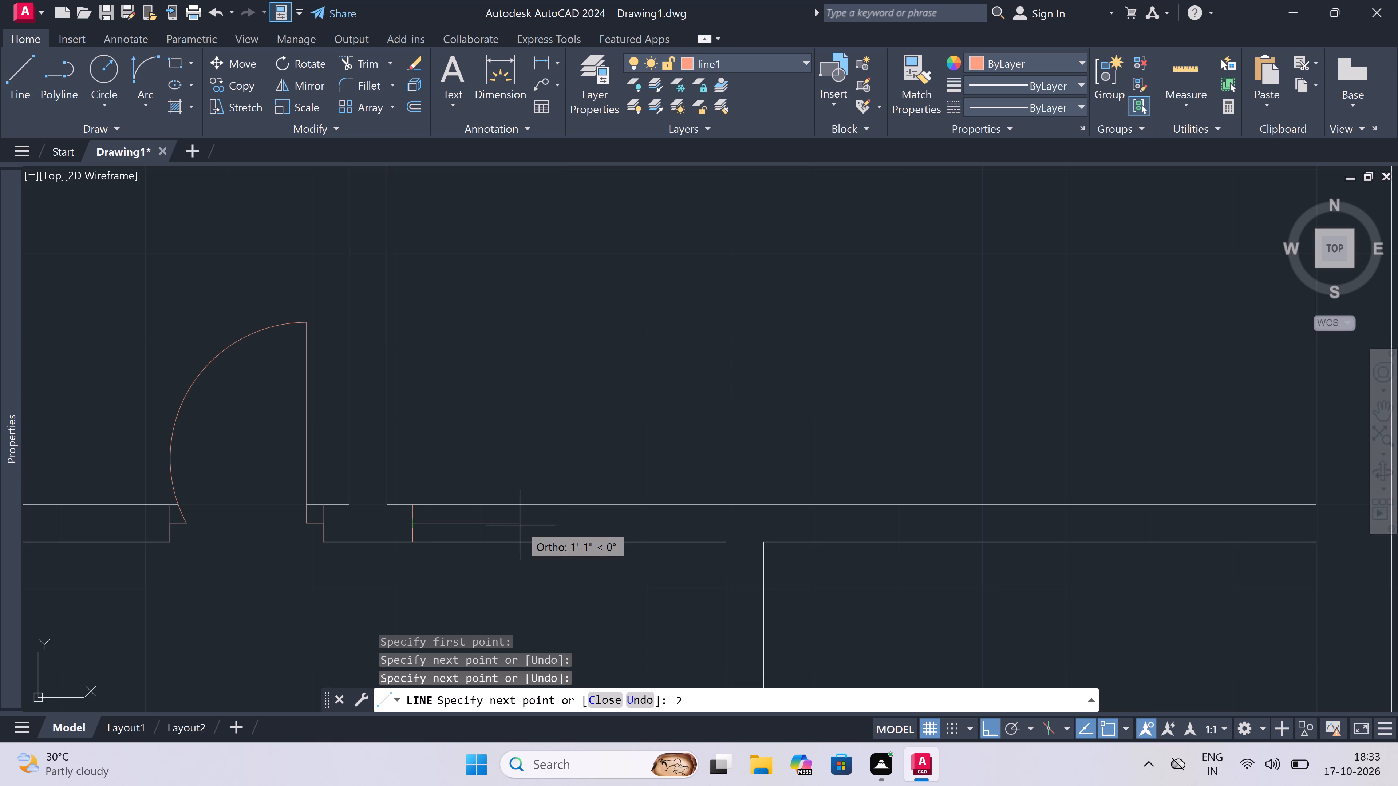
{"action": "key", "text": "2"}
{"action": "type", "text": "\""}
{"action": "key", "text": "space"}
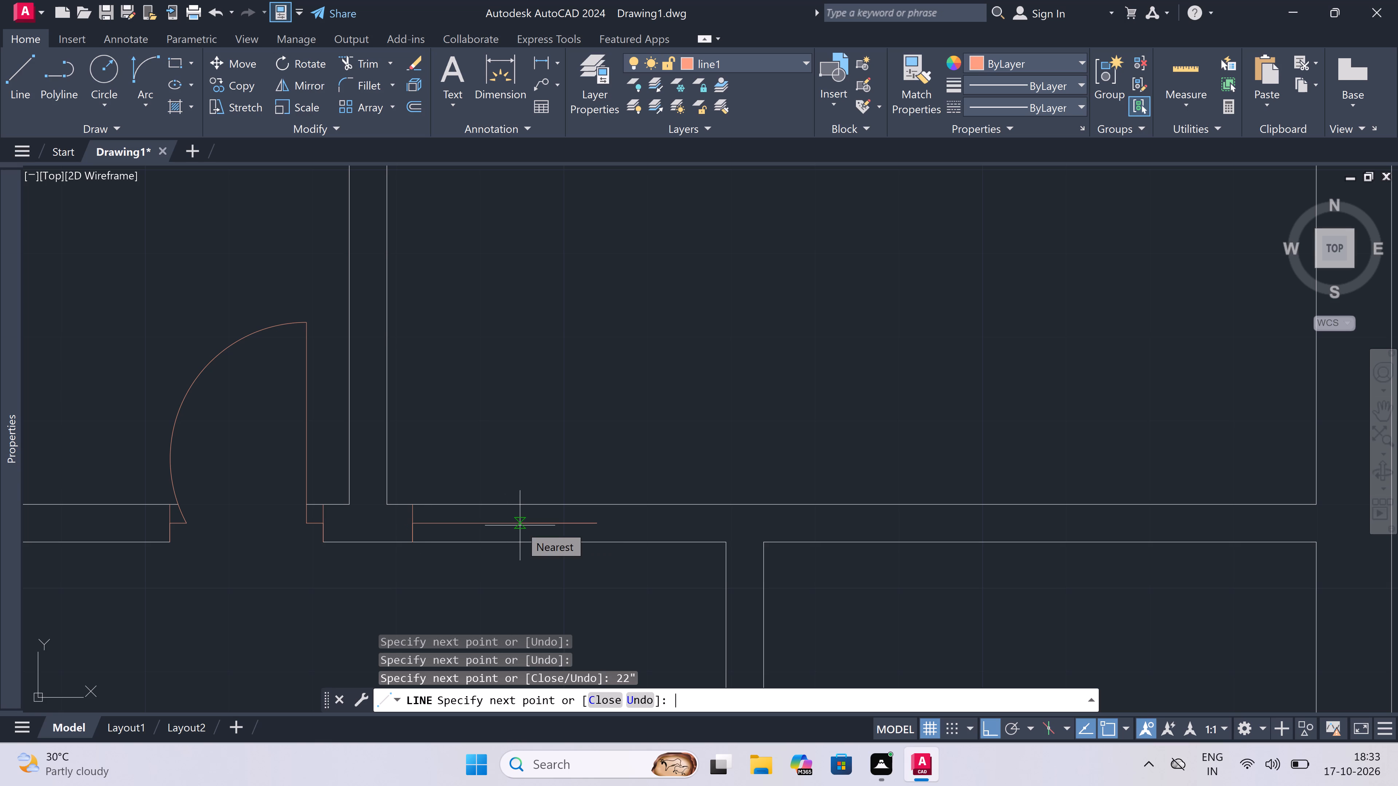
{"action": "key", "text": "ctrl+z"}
From the jamb's midpoint, draw a 2" stop to the right and a 3' door leaf upward into the room.
{"action": "key", "text": "2"}
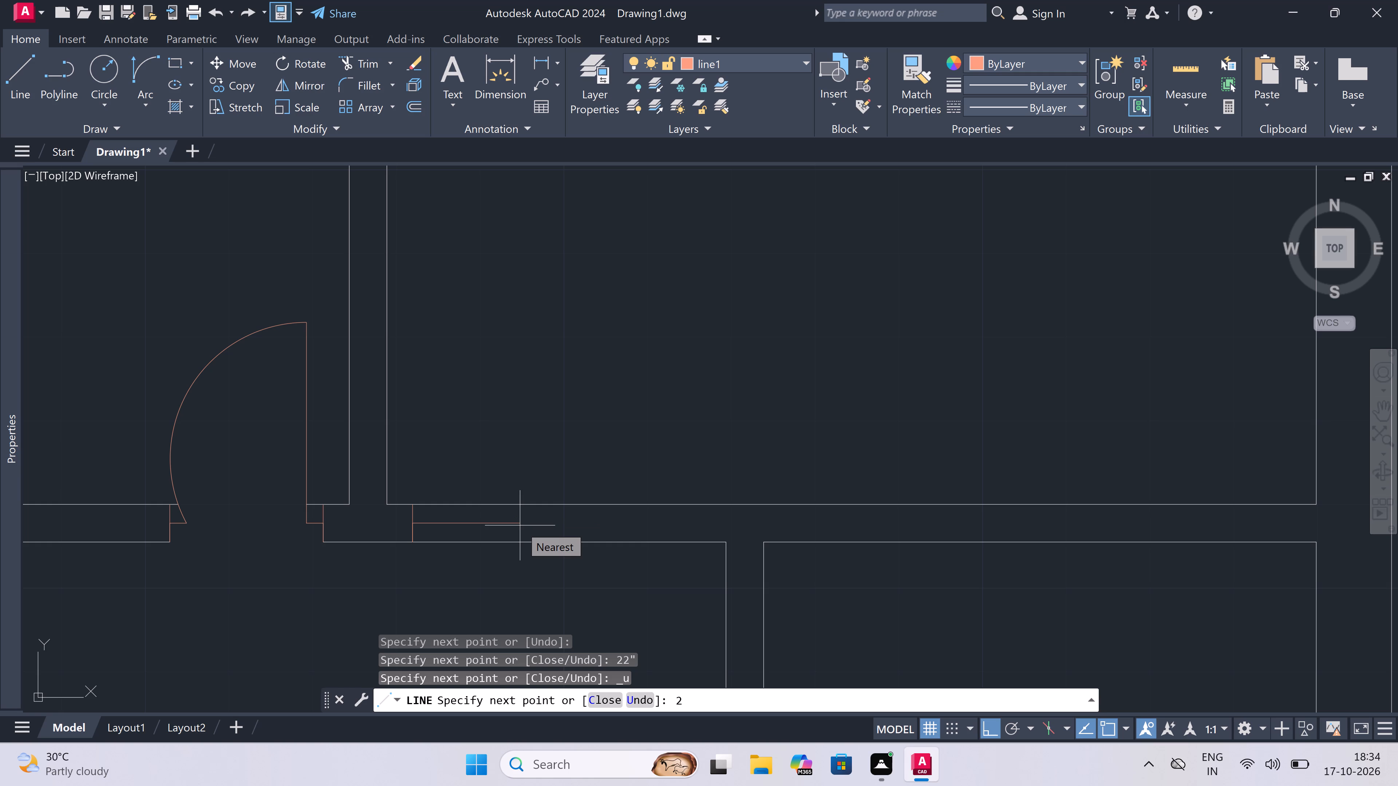
{"action": "type", "text": "\""}
{"action": "key", "text": "space"}
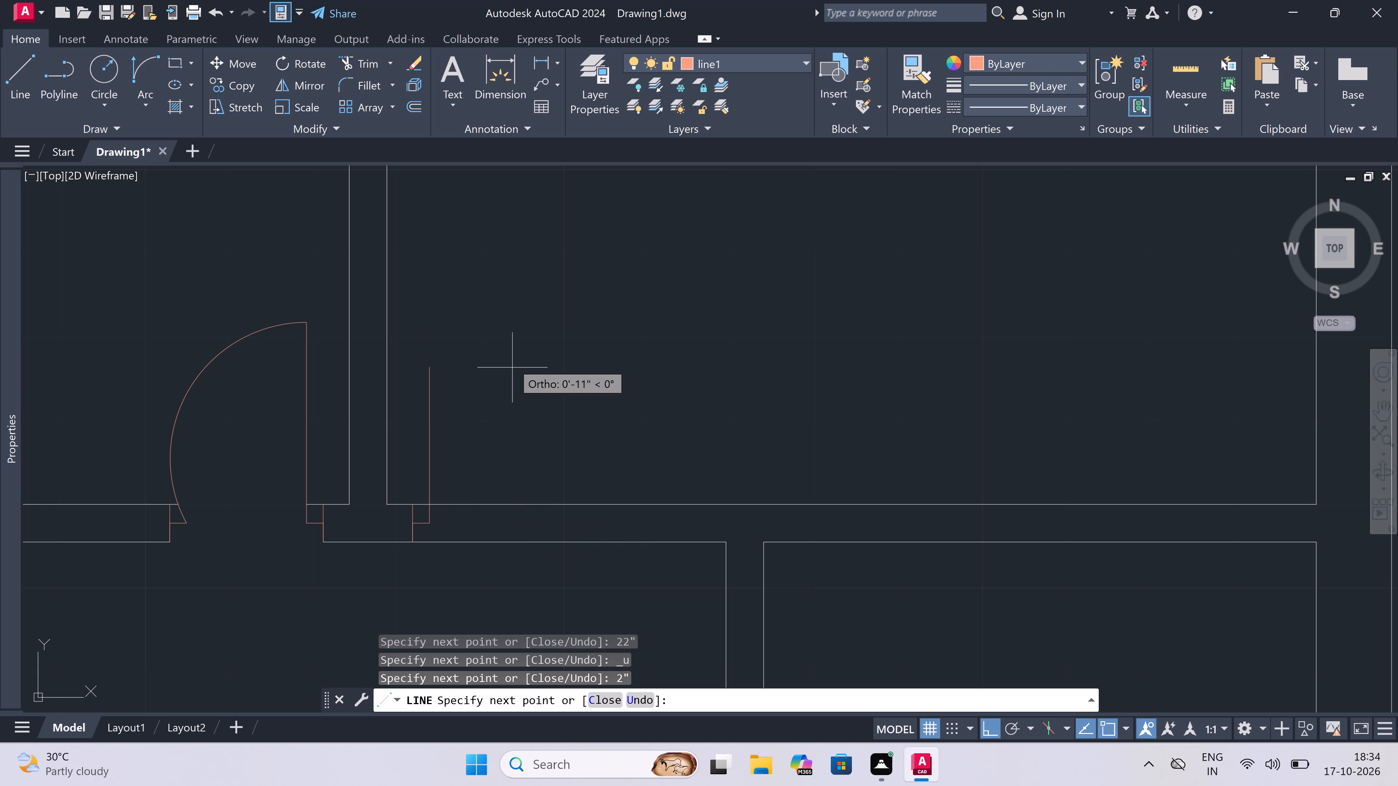
{"action": "type", "text": "3'"}
{"action": "key", "text": "space"}
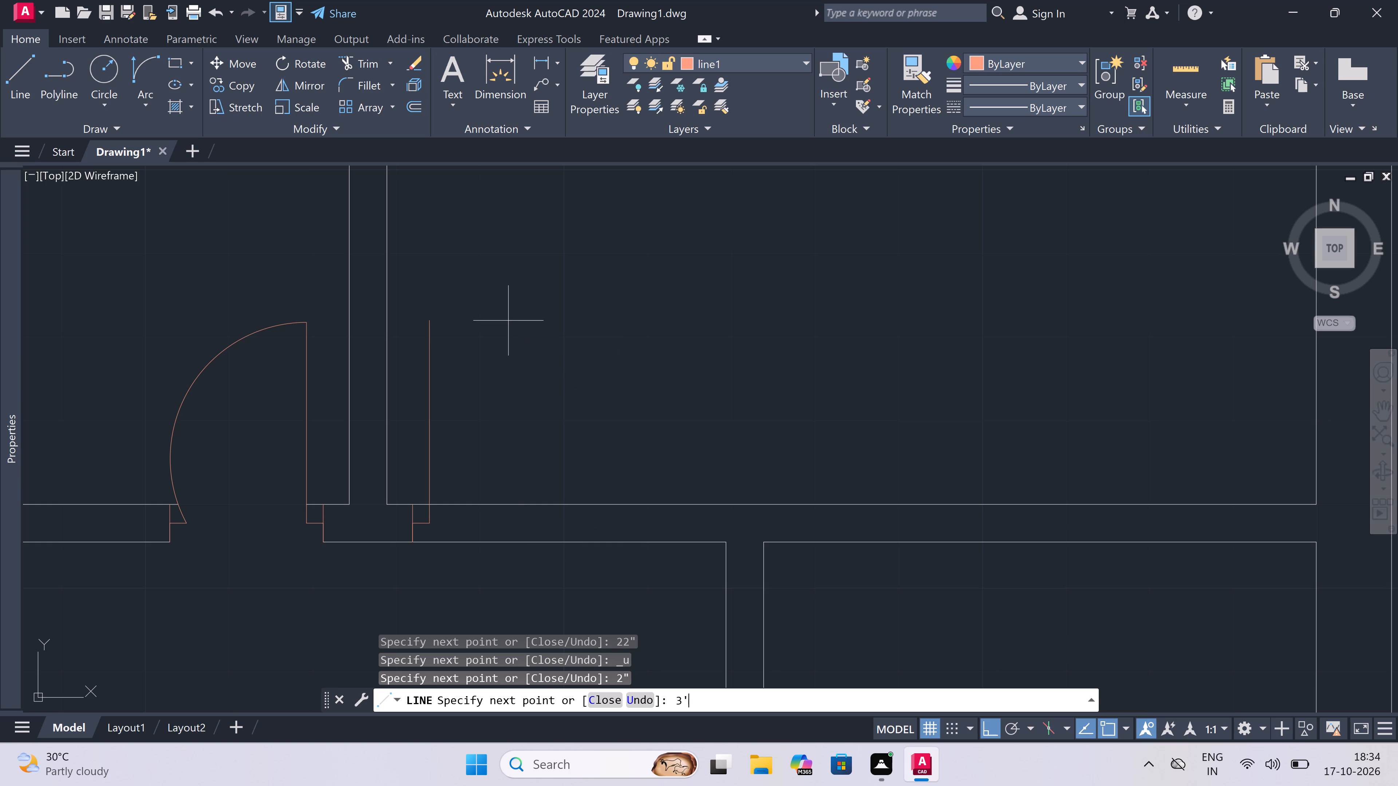
{"action": "key", "text": "Escape"}
Draw the 3' door's opposite jamb across the wall near the small room's corner, with a 2" stop leftward from its midpoint.
{"action": "key", "text": "space"}
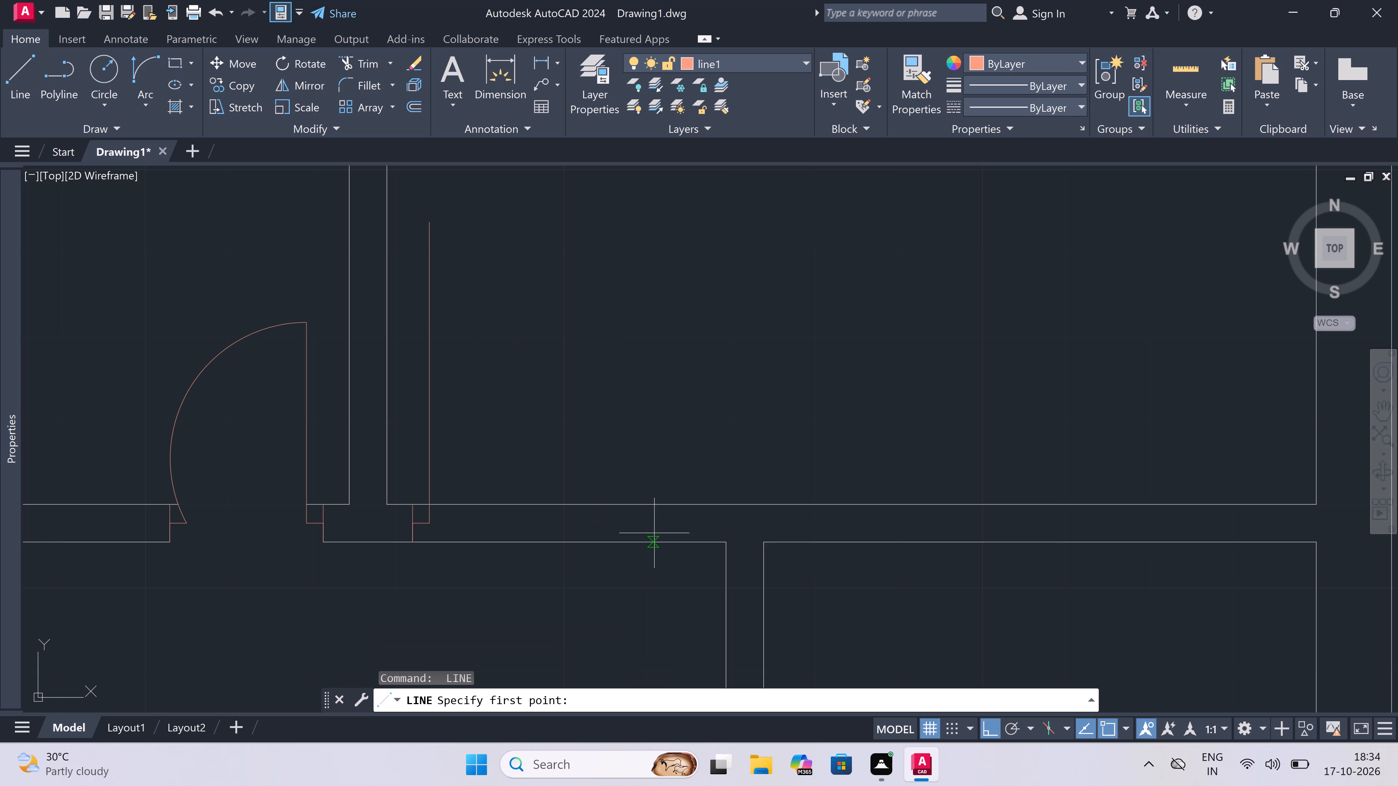
{"action": "left_click_drag", "start_coordinate": [676, 539], "coordinate": [676, 536]}
{"action": "left_click", "coordinate": [677, 514]}
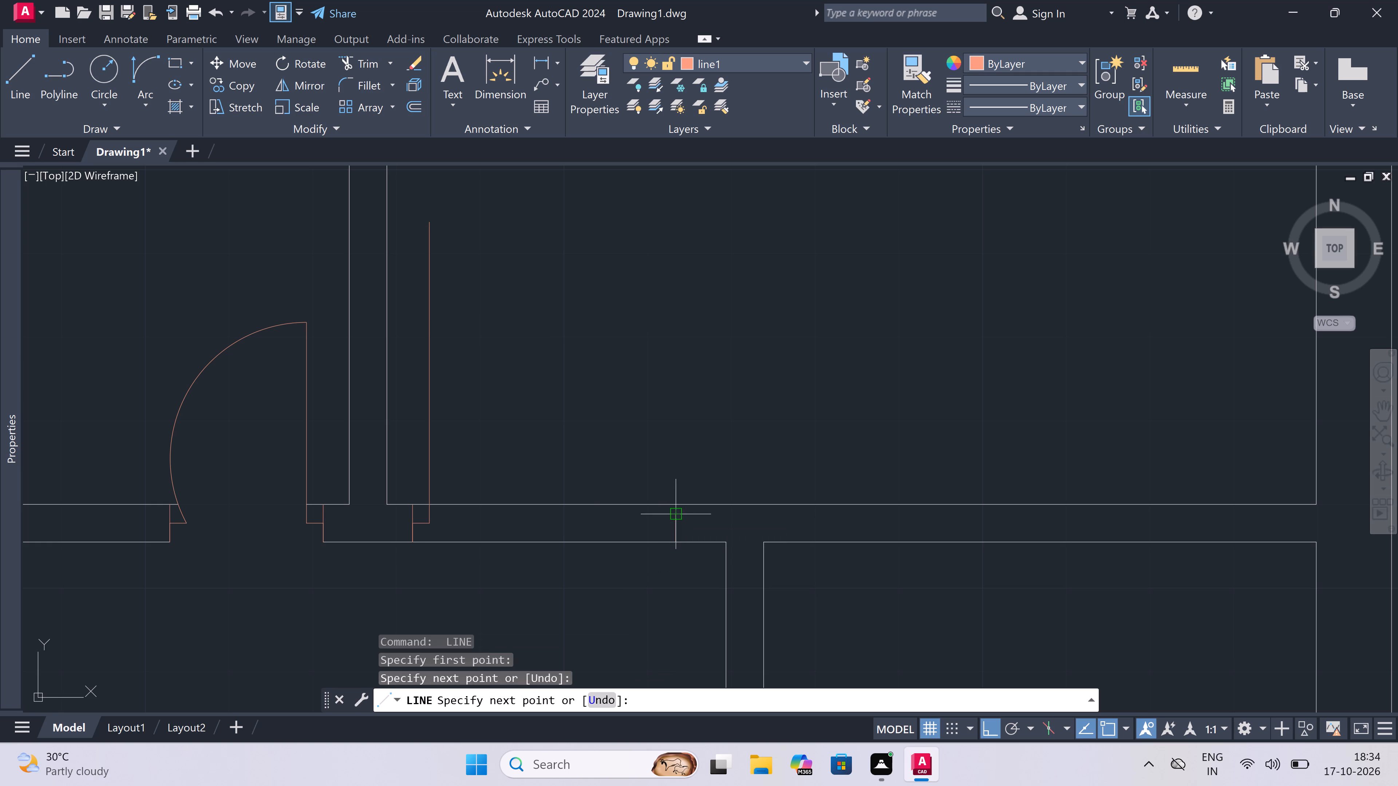
{"action": "scroll", "coordinate": [683, 492], "scroll_direction": "up", "scroll_amount": 1}
{"action": "left_click", "coordinate": [668, 515]}
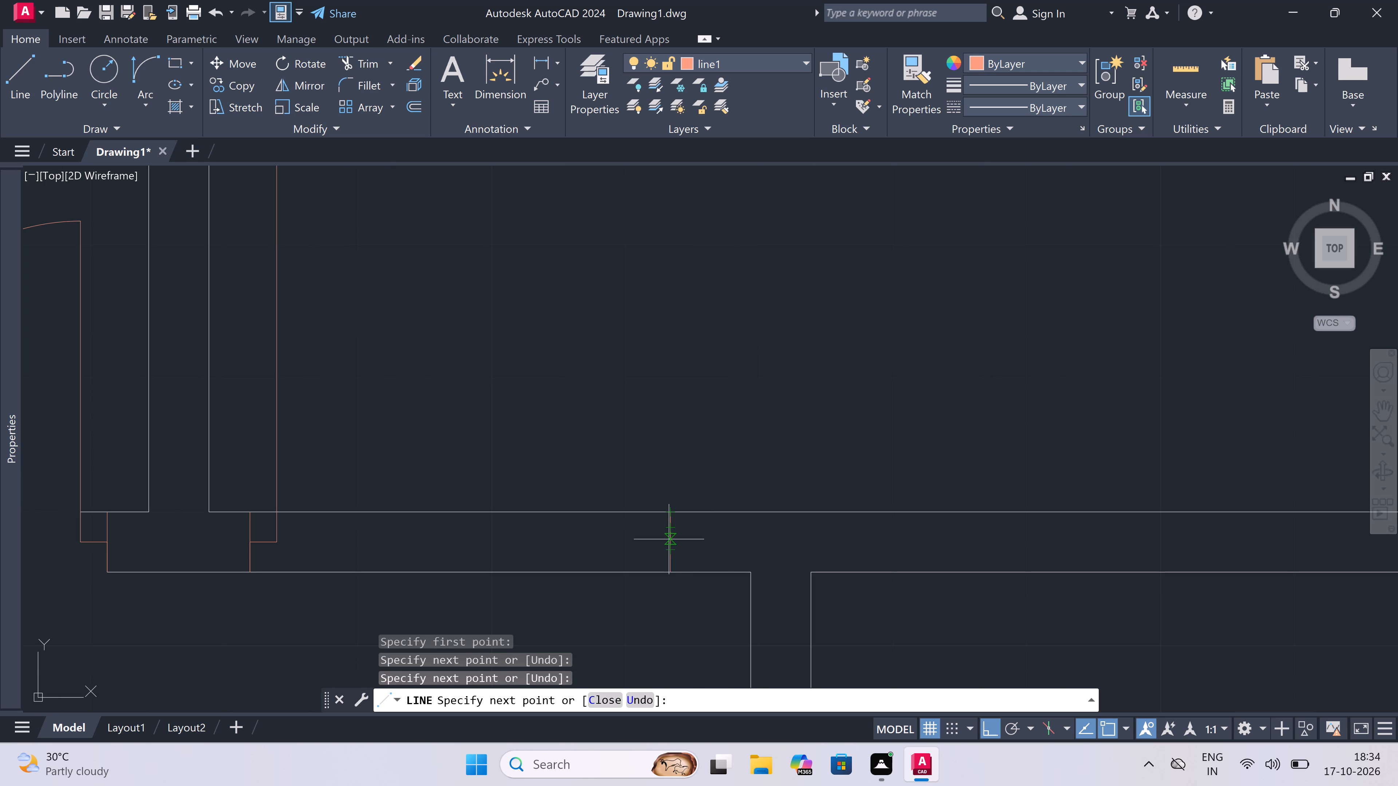
{"action": "left_click_drag", "start_coordinate": [669, 539], "coordinate": [652, 542]}
{"action": "key", "text": "2"}
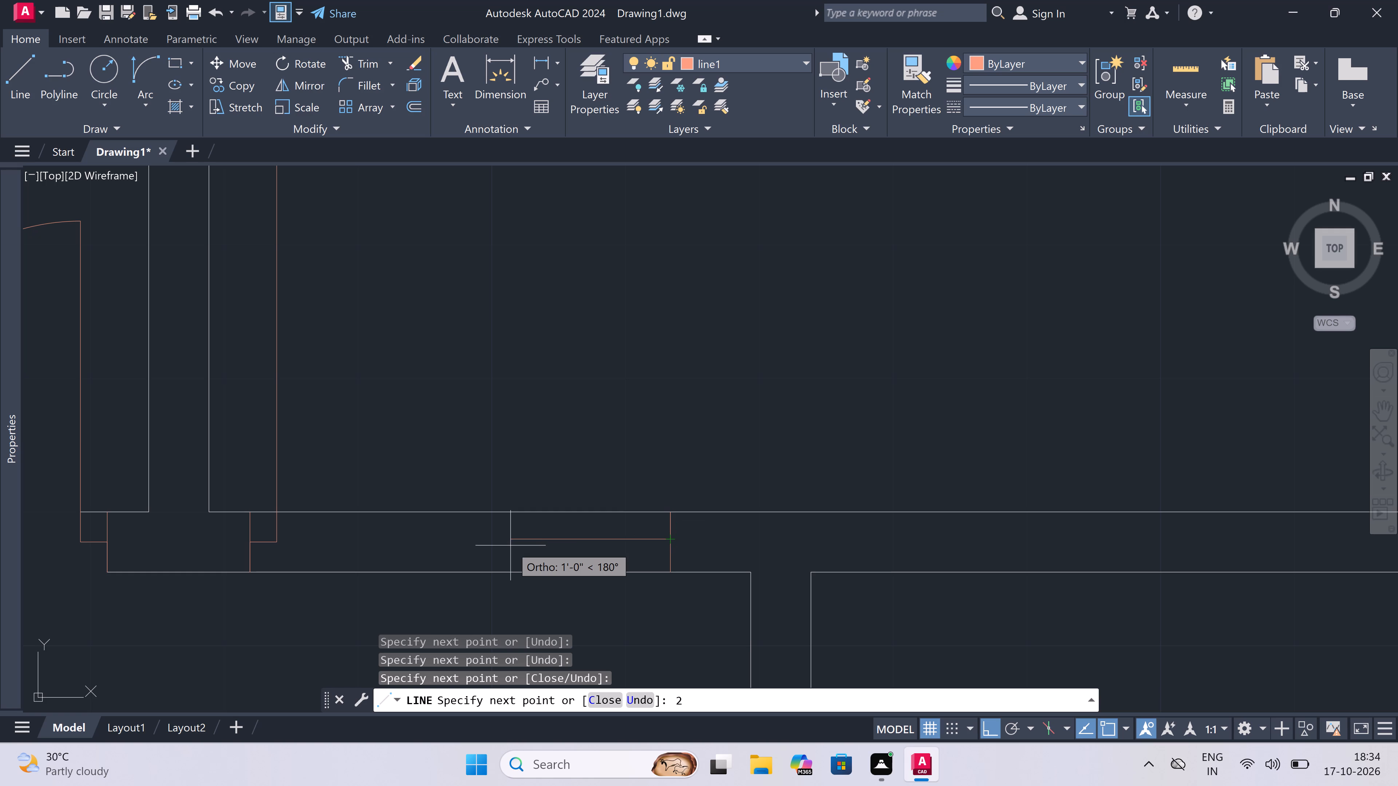
{"action": "type", "text": "\""}
{"action": "key", "text": "space"}
{"action": "key", "text": "Escape"}
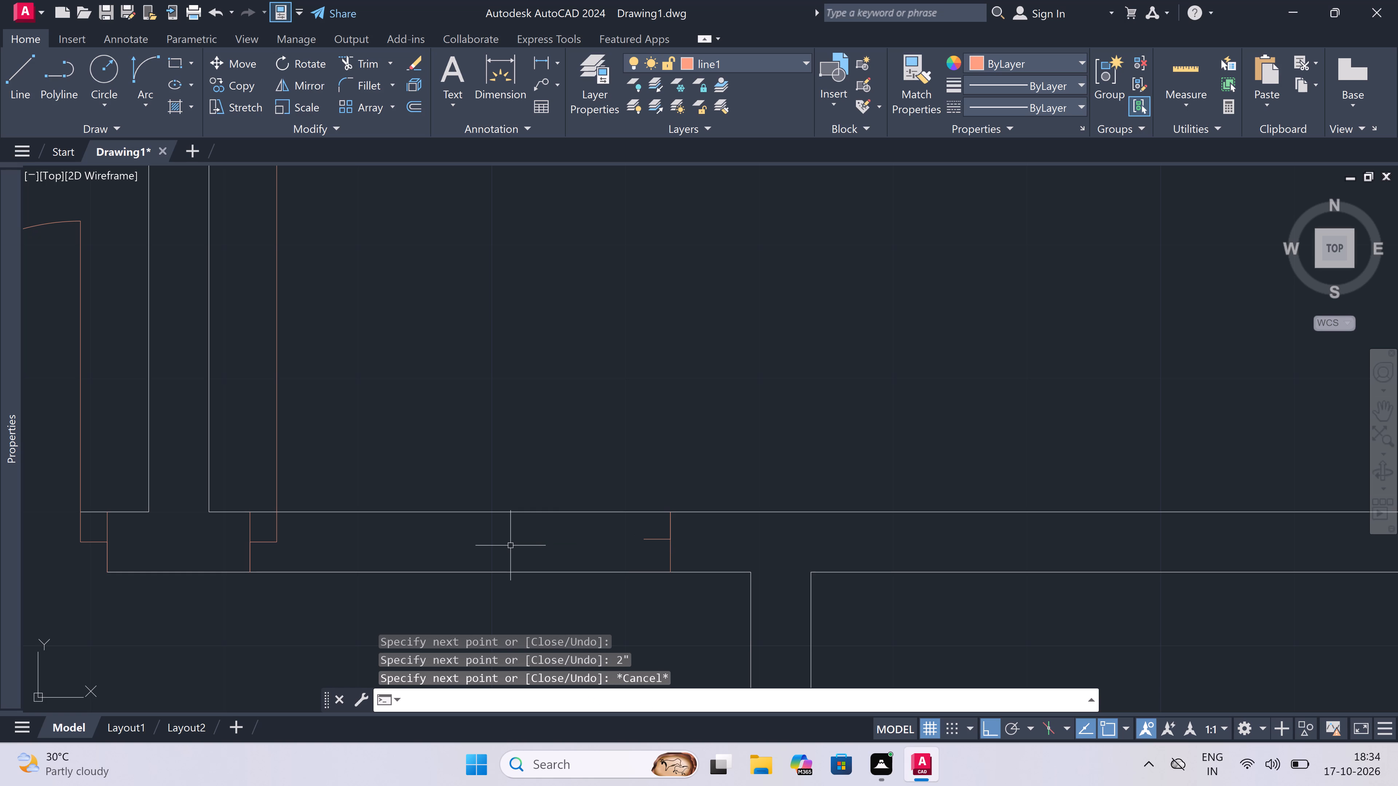
{"action": "key", "text": "Escape"}
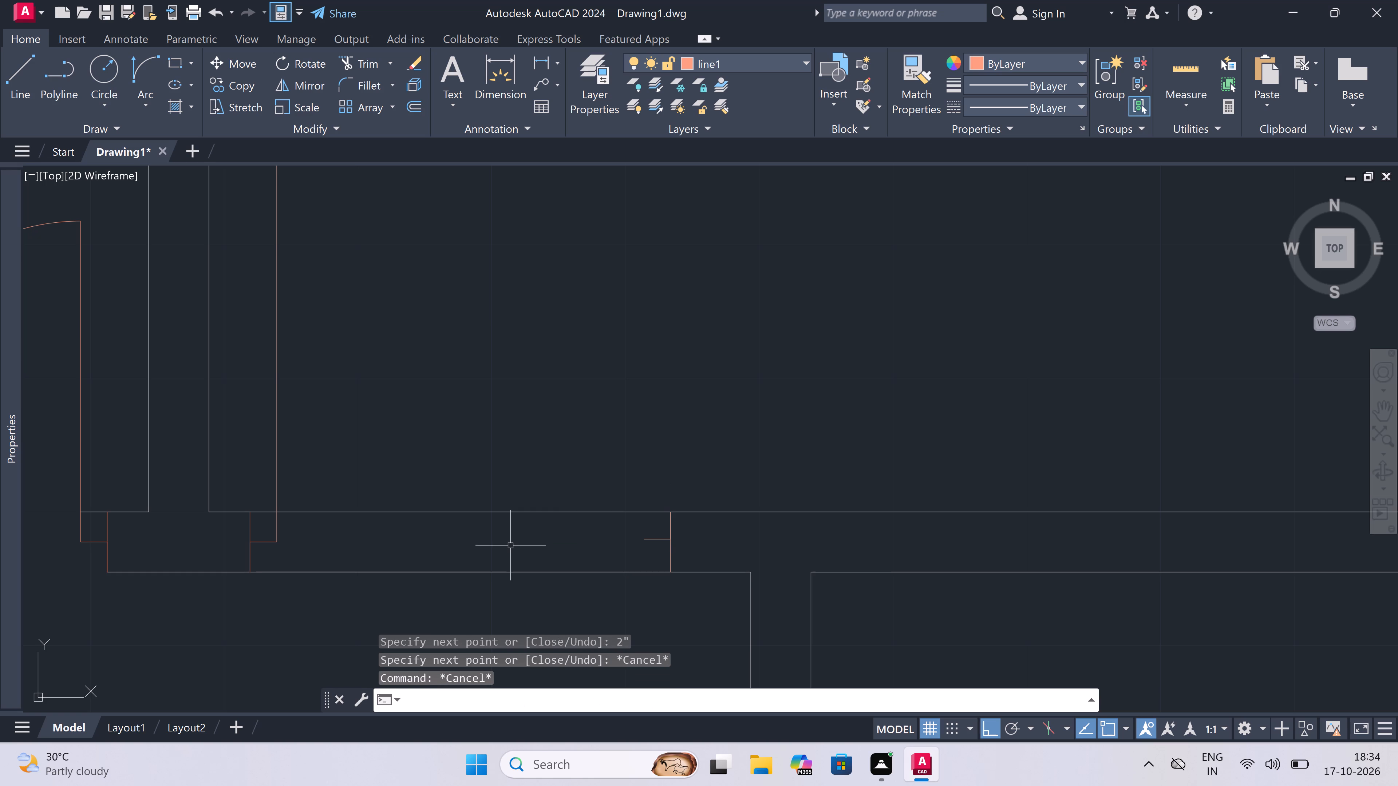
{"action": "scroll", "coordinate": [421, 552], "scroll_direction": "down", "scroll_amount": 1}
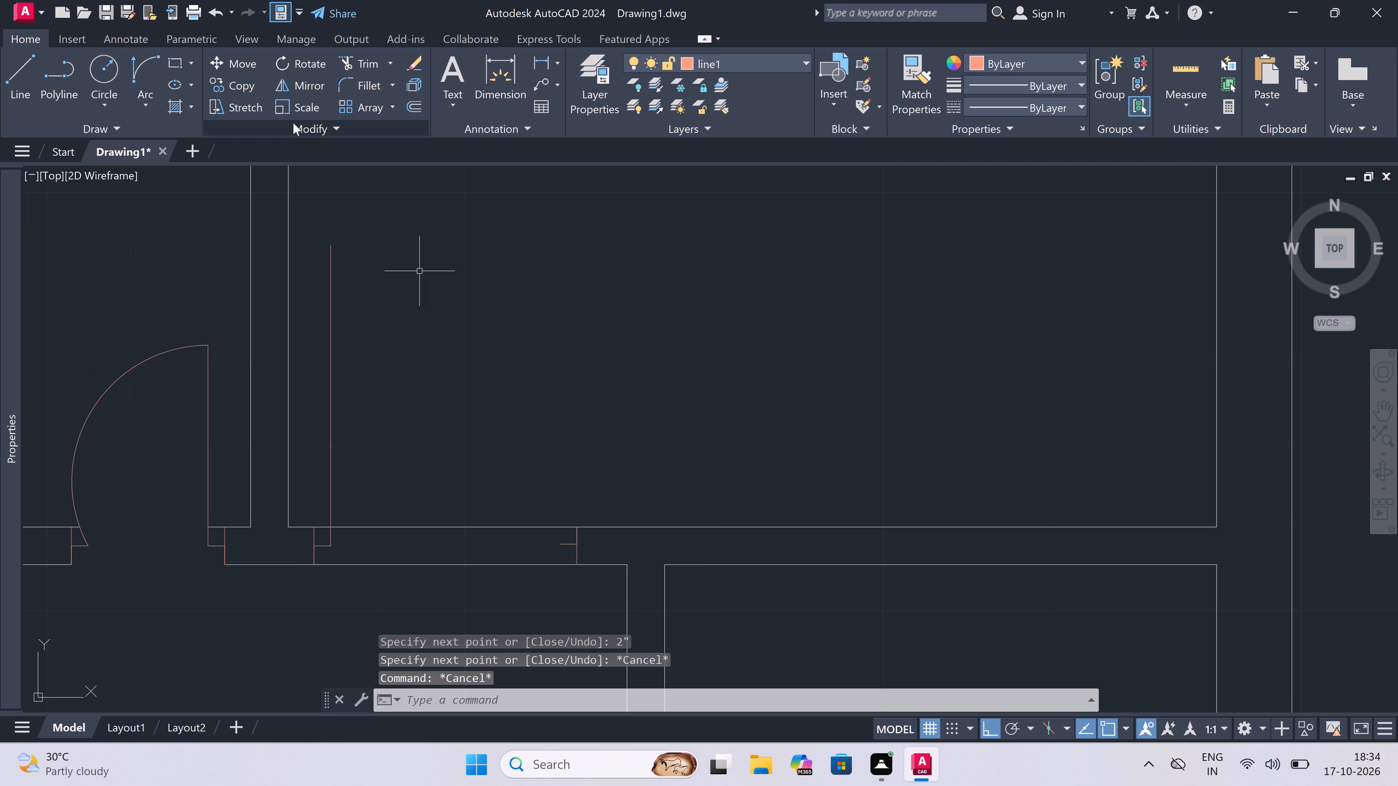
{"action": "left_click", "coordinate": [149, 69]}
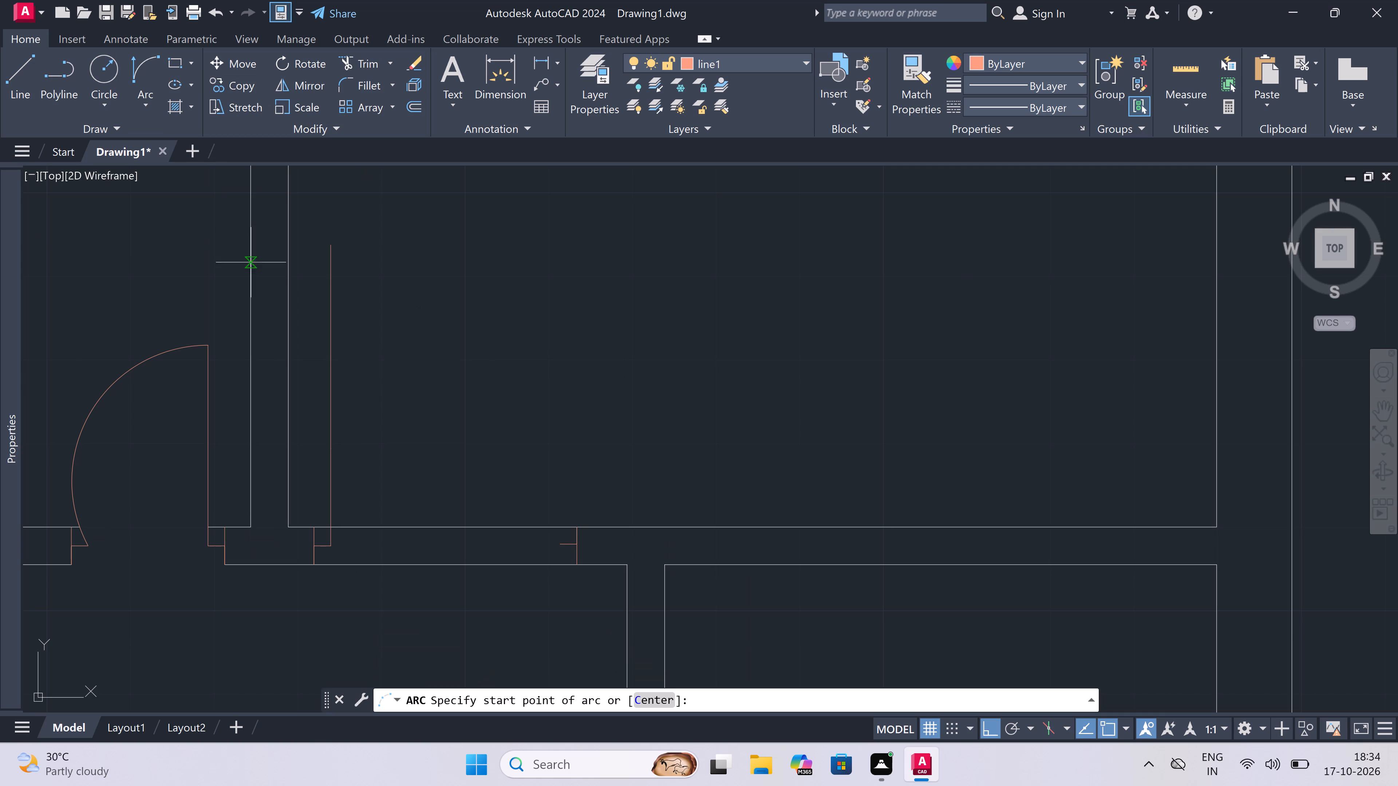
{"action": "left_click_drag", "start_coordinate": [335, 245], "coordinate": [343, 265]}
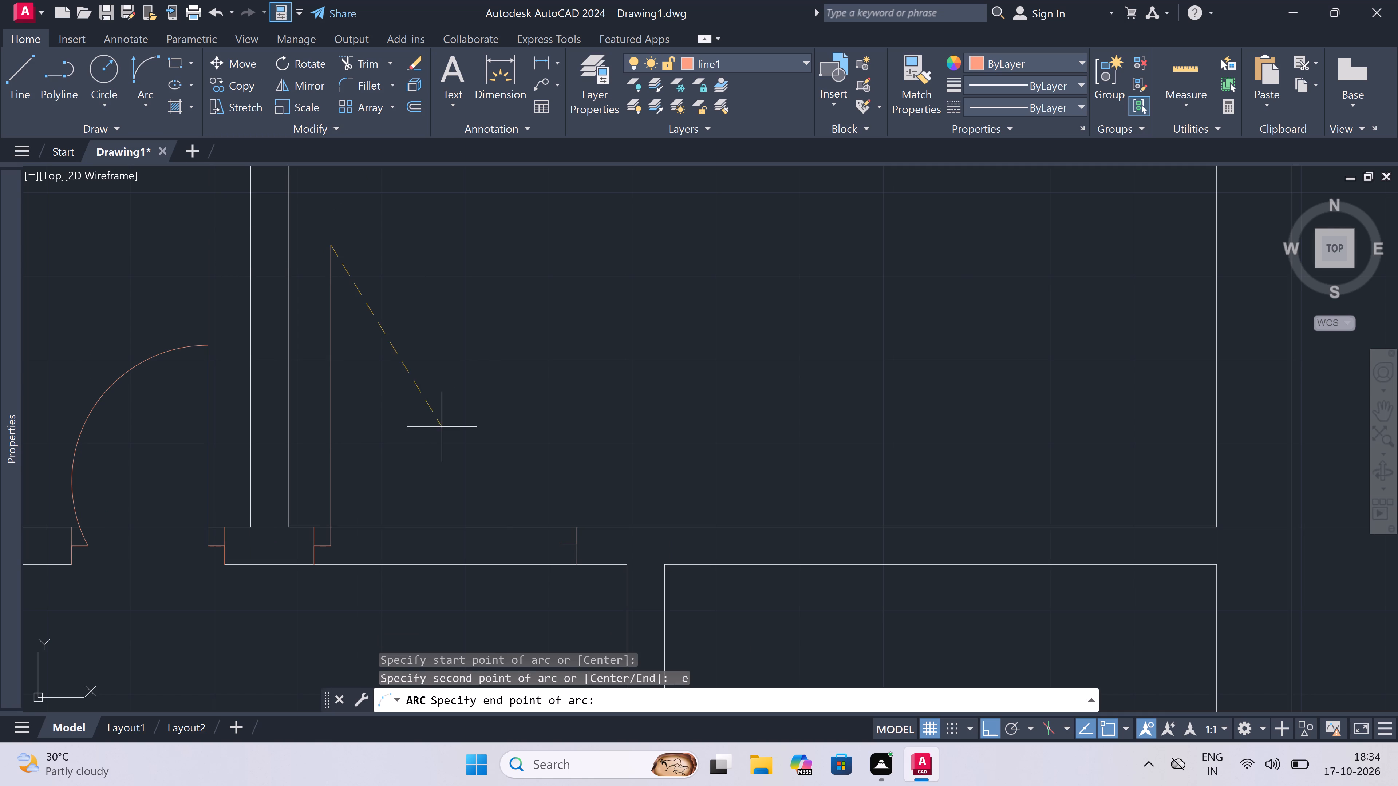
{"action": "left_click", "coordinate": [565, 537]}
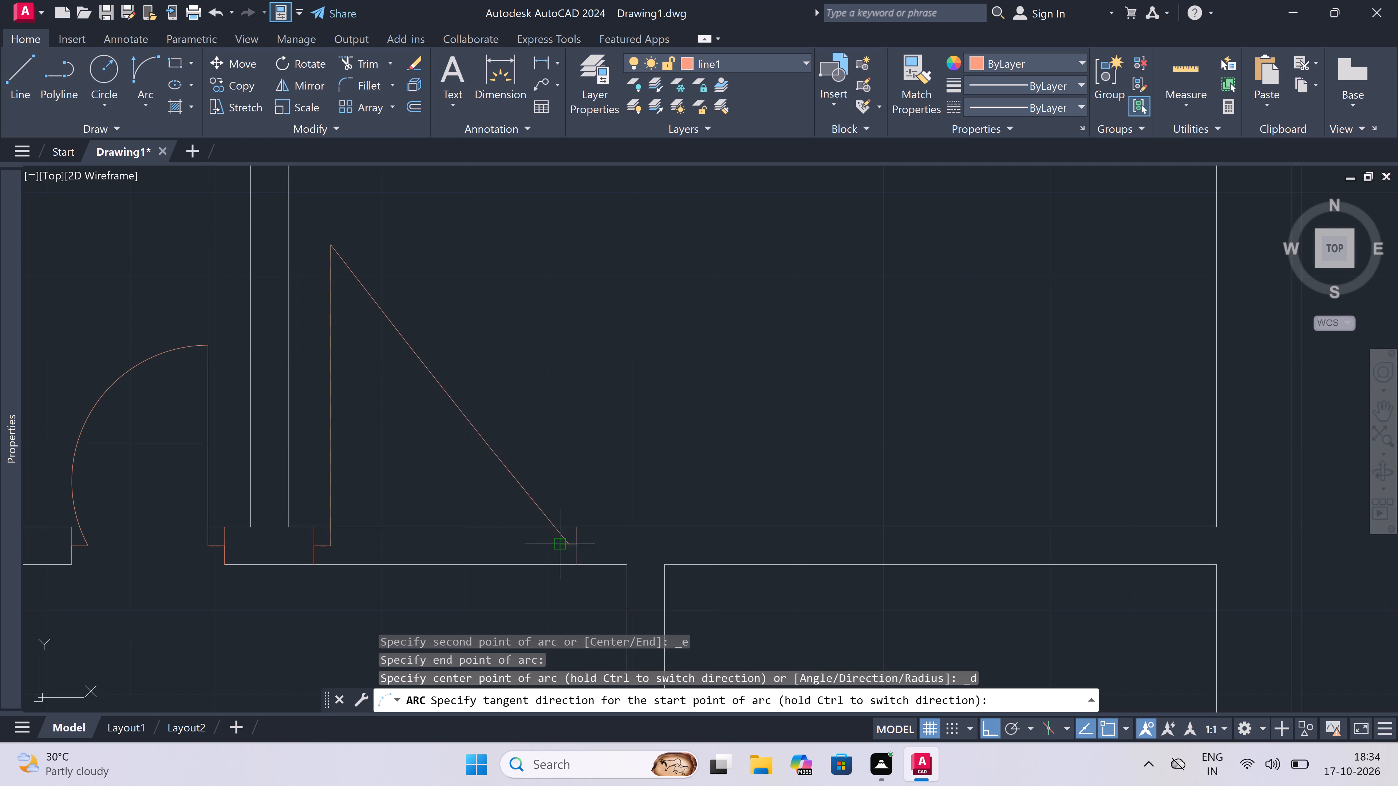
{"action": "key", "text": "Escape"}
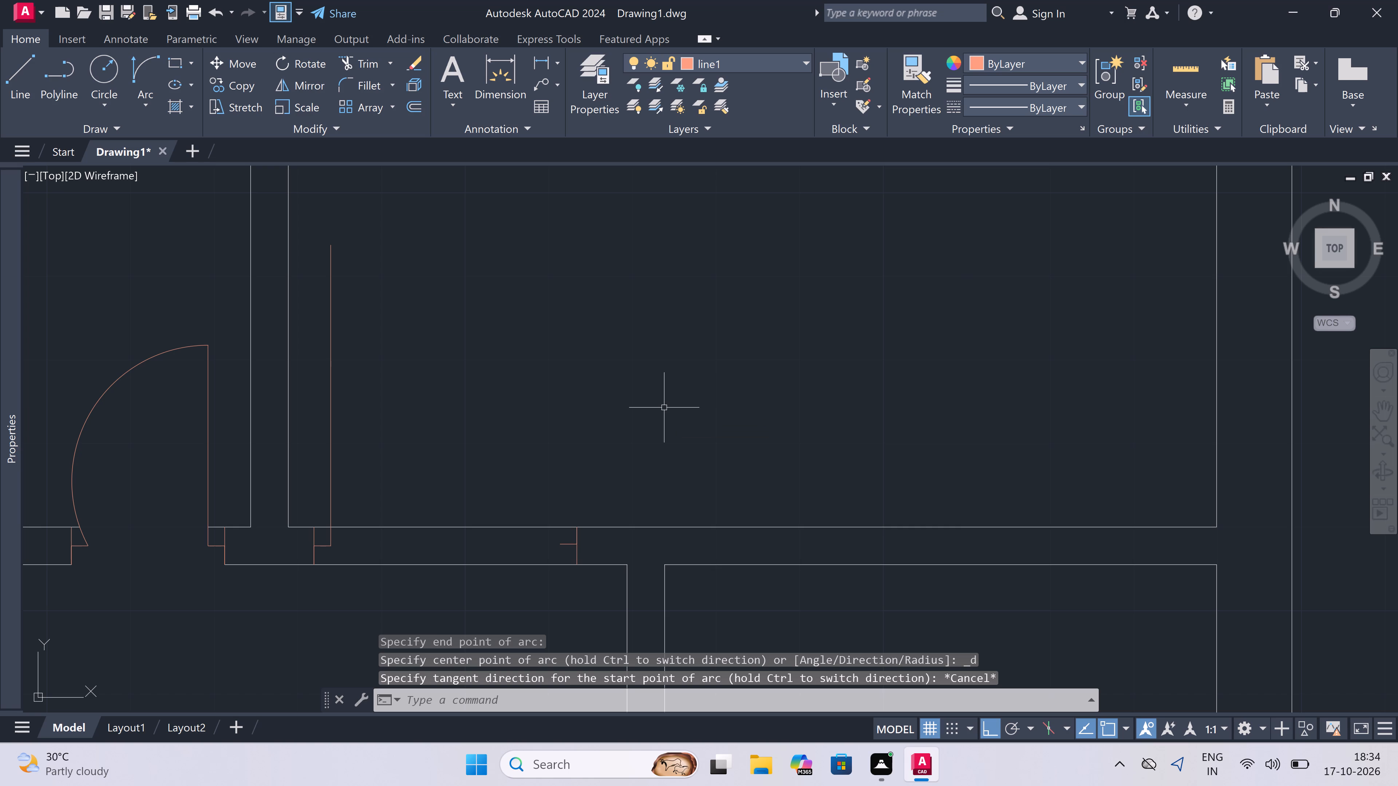
Move the 3' door's right jamb and its stop slightly leftward along the wall.
{"action": "scroll", "coordinate": [569, 572], "scroll_direction": "up", "scroll_amount": 2}
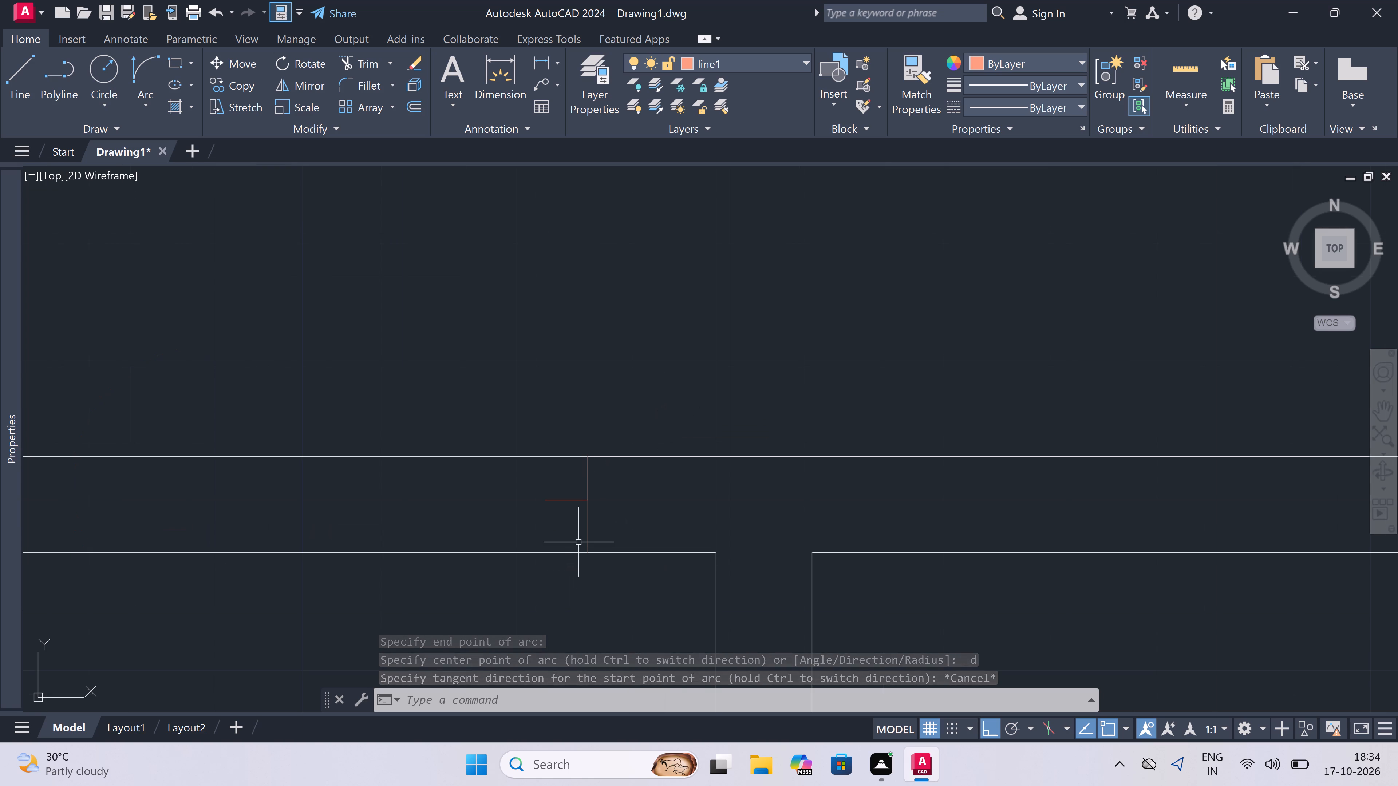
{"action": "left_click", "coordinate": [606, 477]}
{"action": "left_click", "coordinate": [516, 534]}
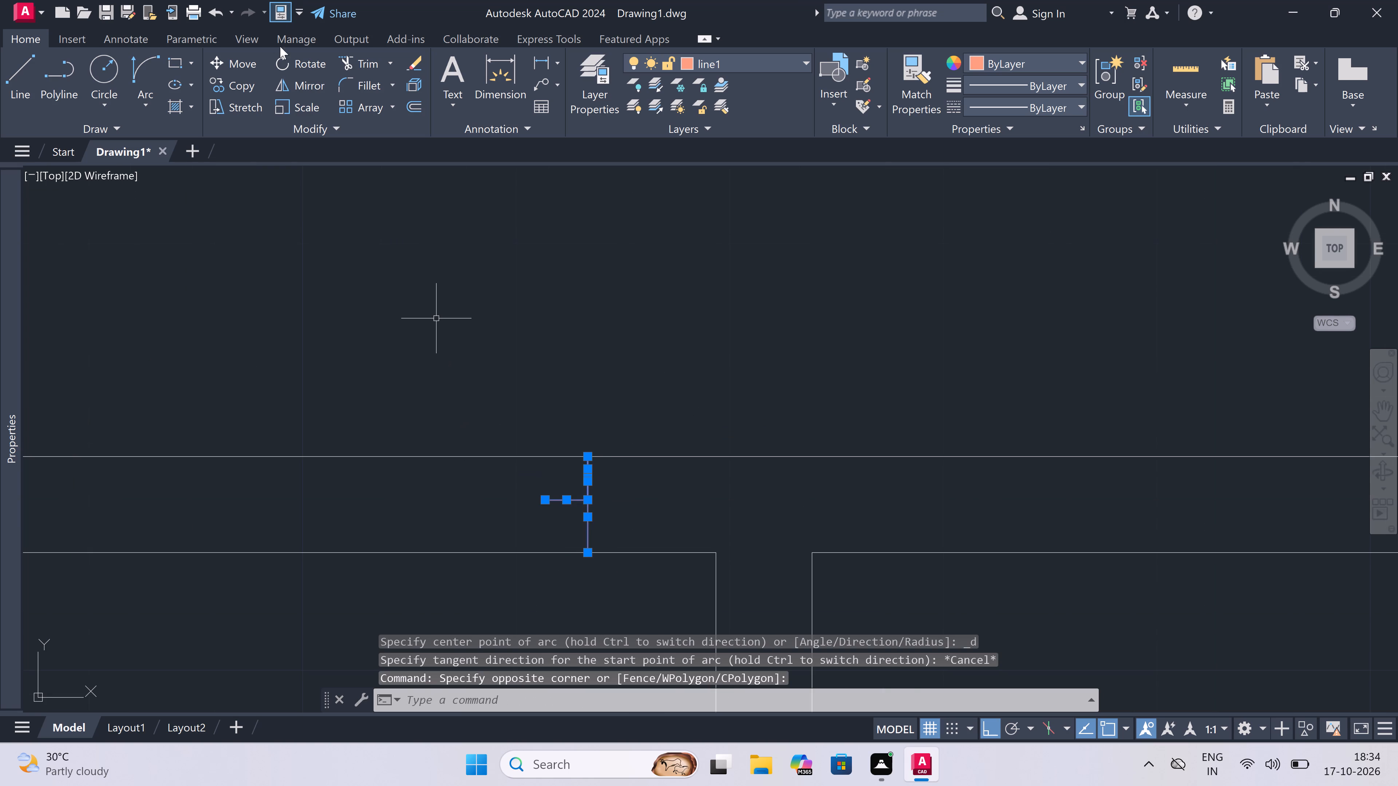
{"action": "left_click", "coordinate": [235, 60]}
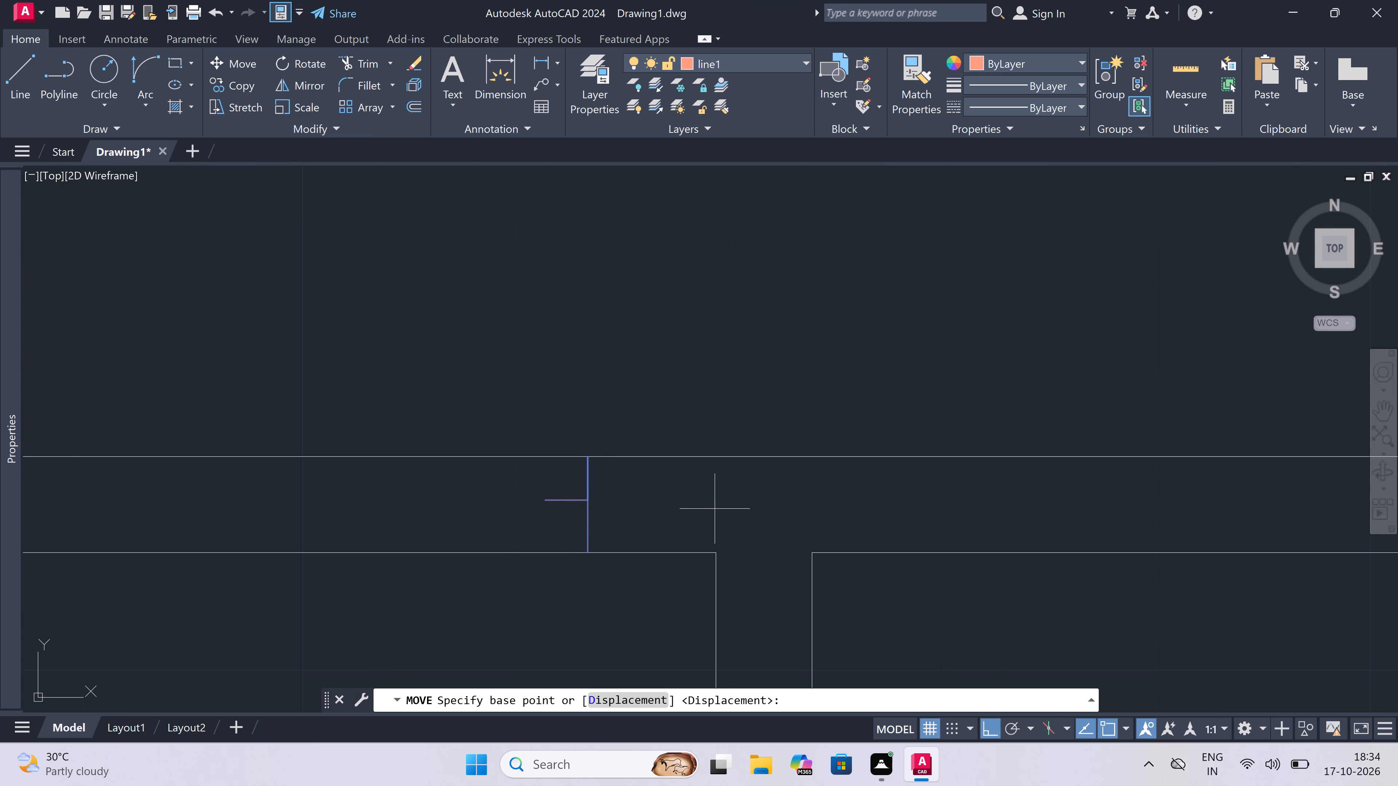
{"action": "left_click", "coordinate": [590, 460]}
{"action": "left_click", "coordinate": [536, 456]}
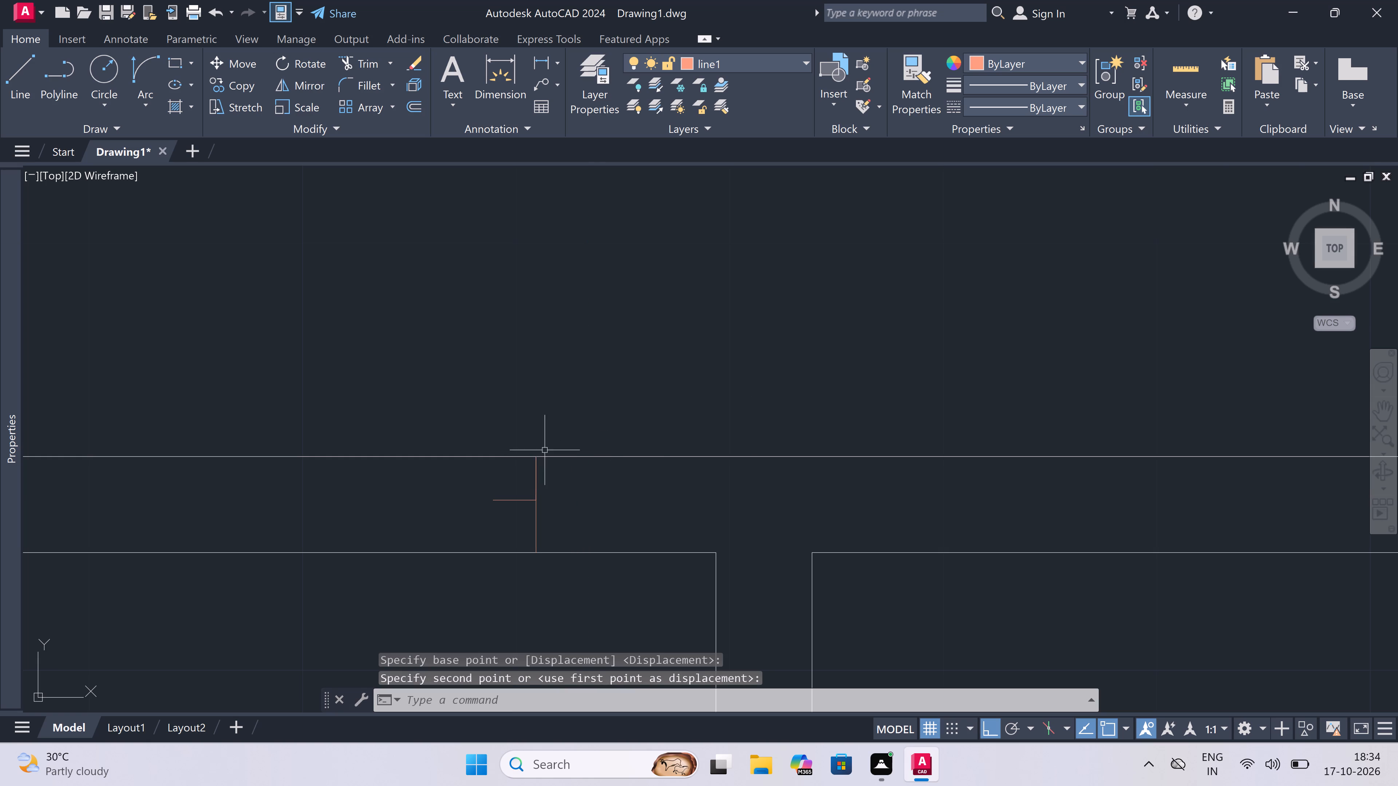
Draw the 3' door's swing arc from the top of its leaf to the end of the opposite jamb's stop.
{"action": "scroll", "coordinate": [583, 438], "scroll_direction": "down", "scroll_amount": 3}
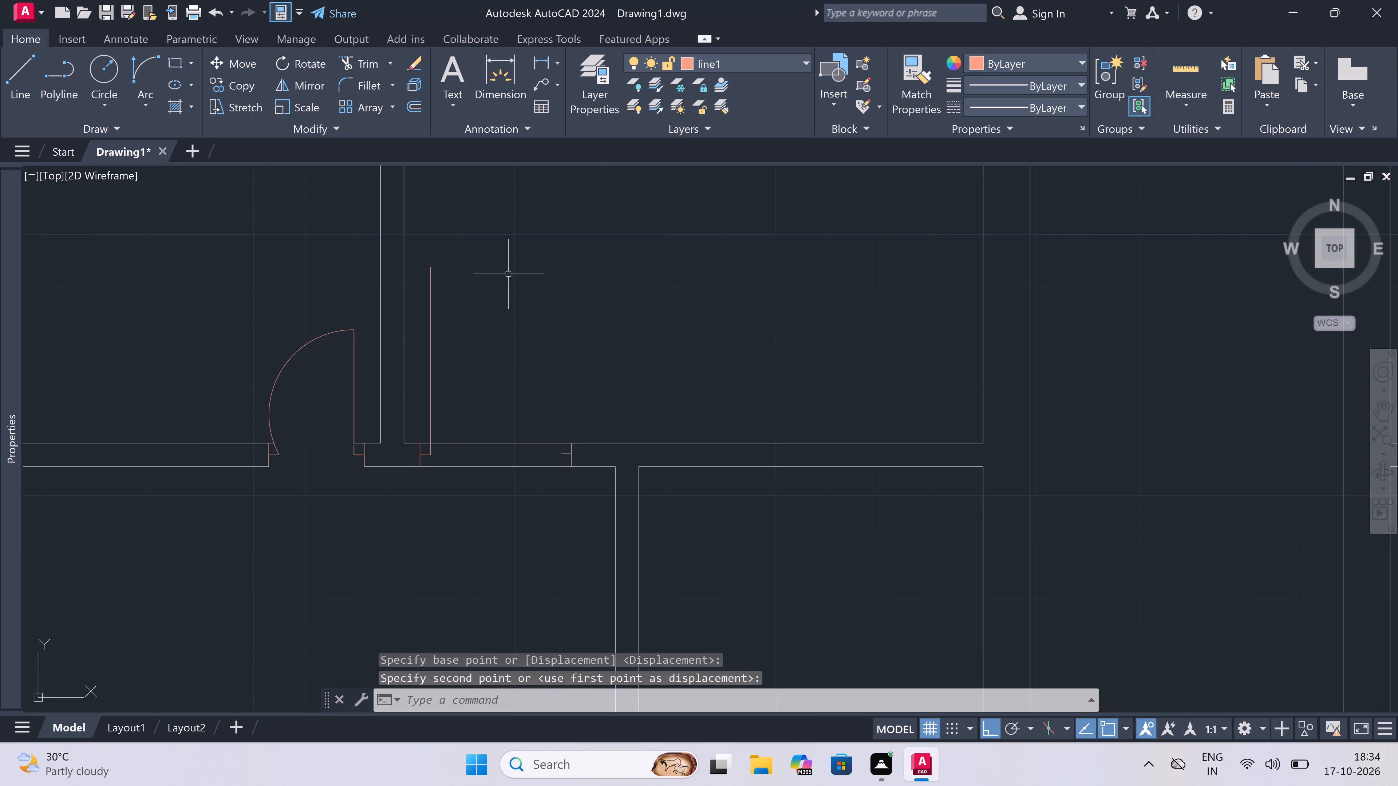
{"action": "left_click", "coordinate": [153, 61]}
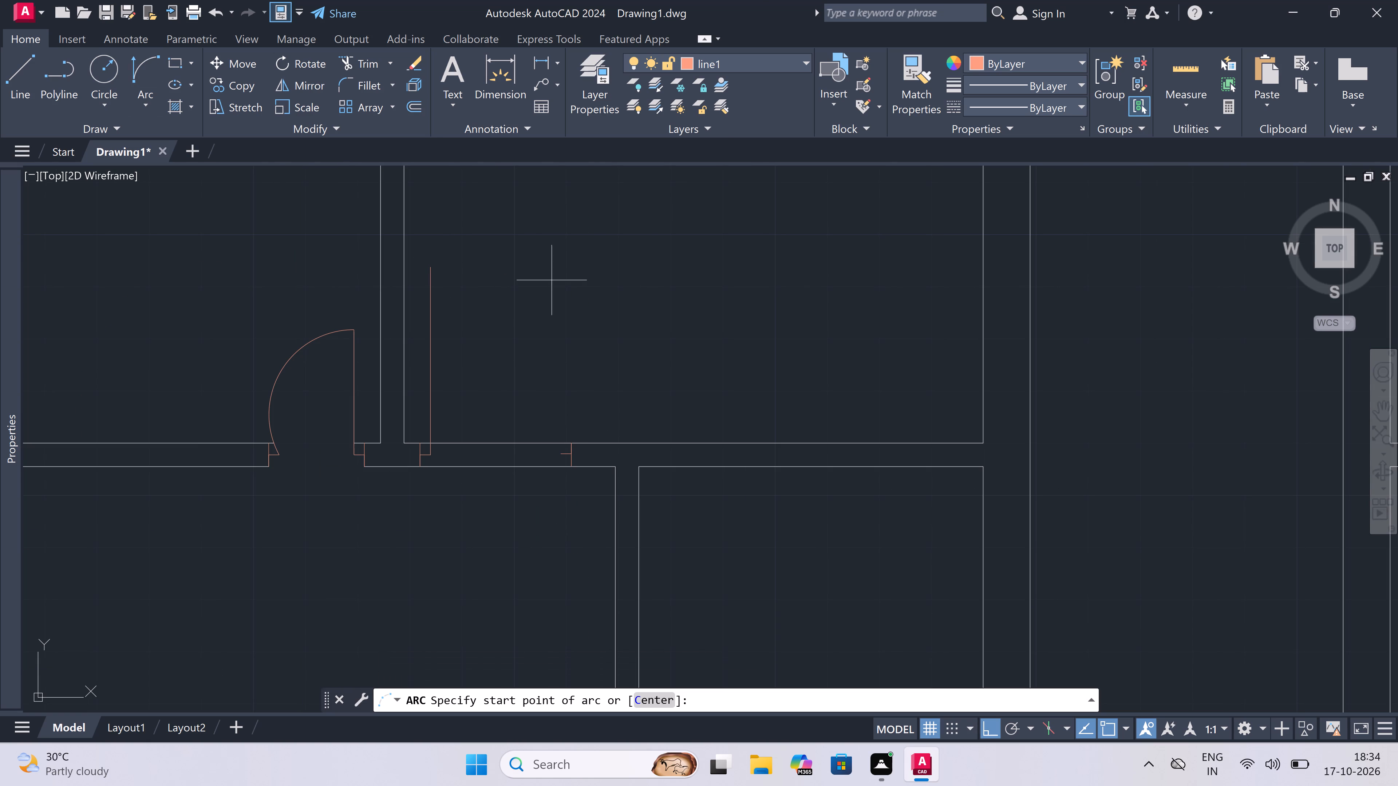
{"action": "left_click_drag", "start_coordinate": [429, 263], "coordinate": [433, 268]}
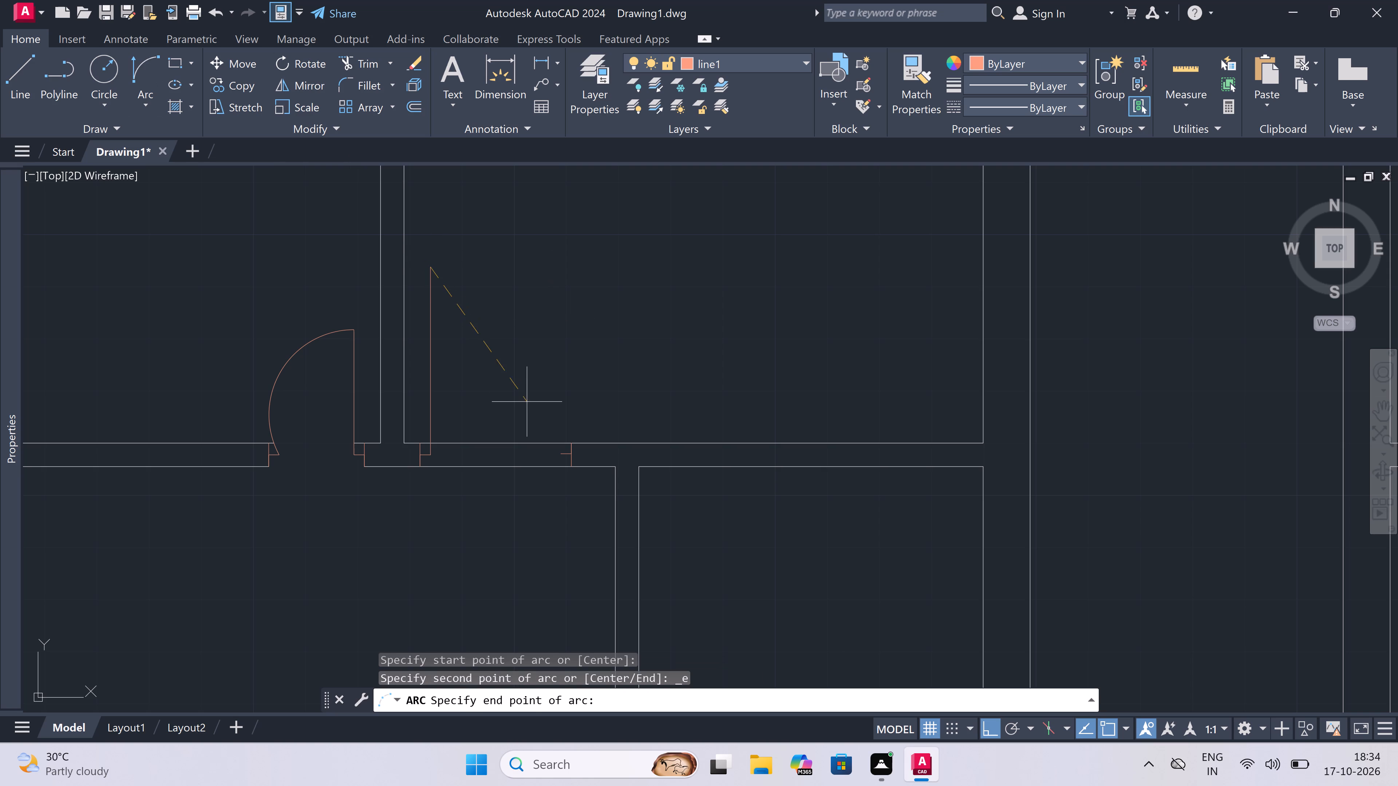
{"action": "left_click_drag", "start_coordinate": [564, 457], "coordinate": [568, 445]}
{"action": "left_click", "coordinate": [609, 359]}
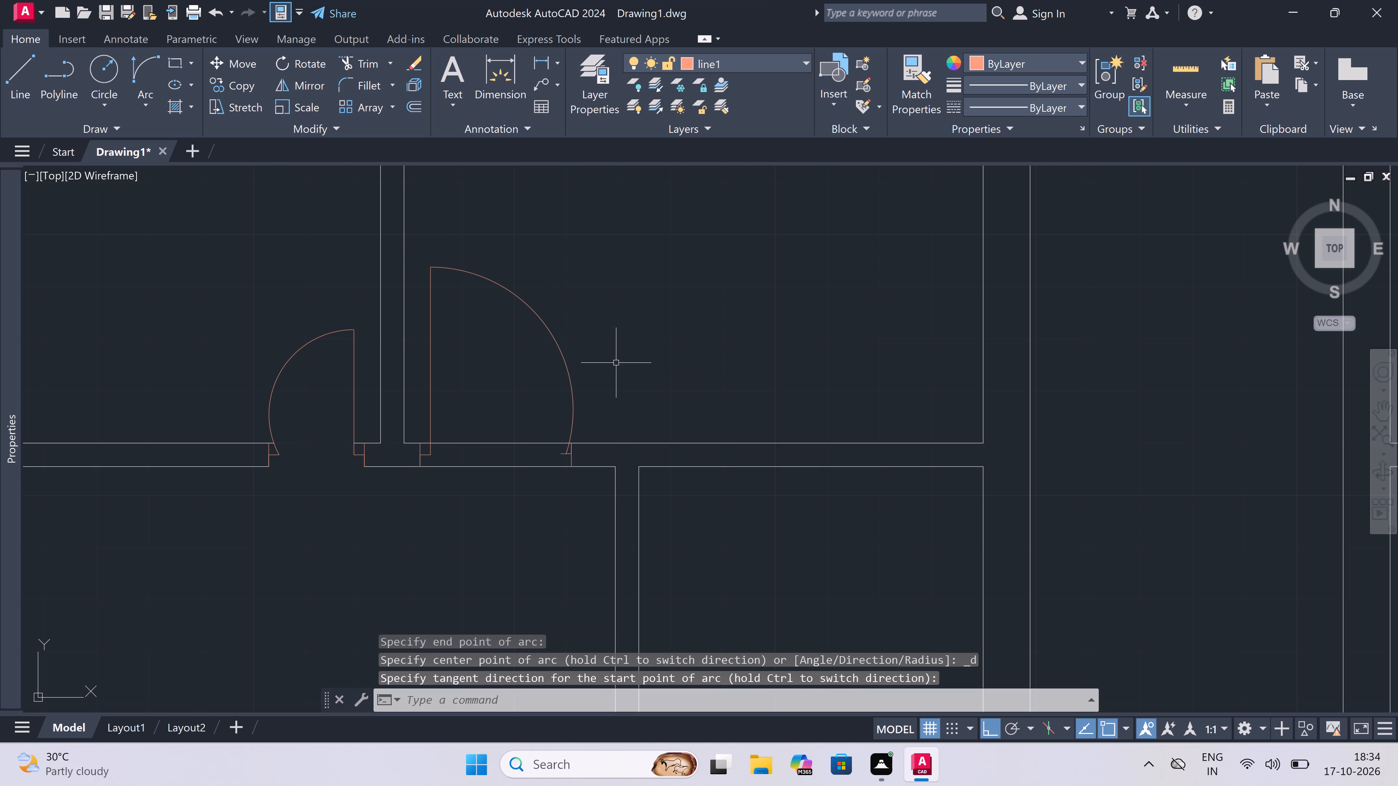
Trim both wall lines between the two jambs to open the wall for the 3' door.
{"action": "type", "text": "tr"}
{"action": "key", "text": "space"}
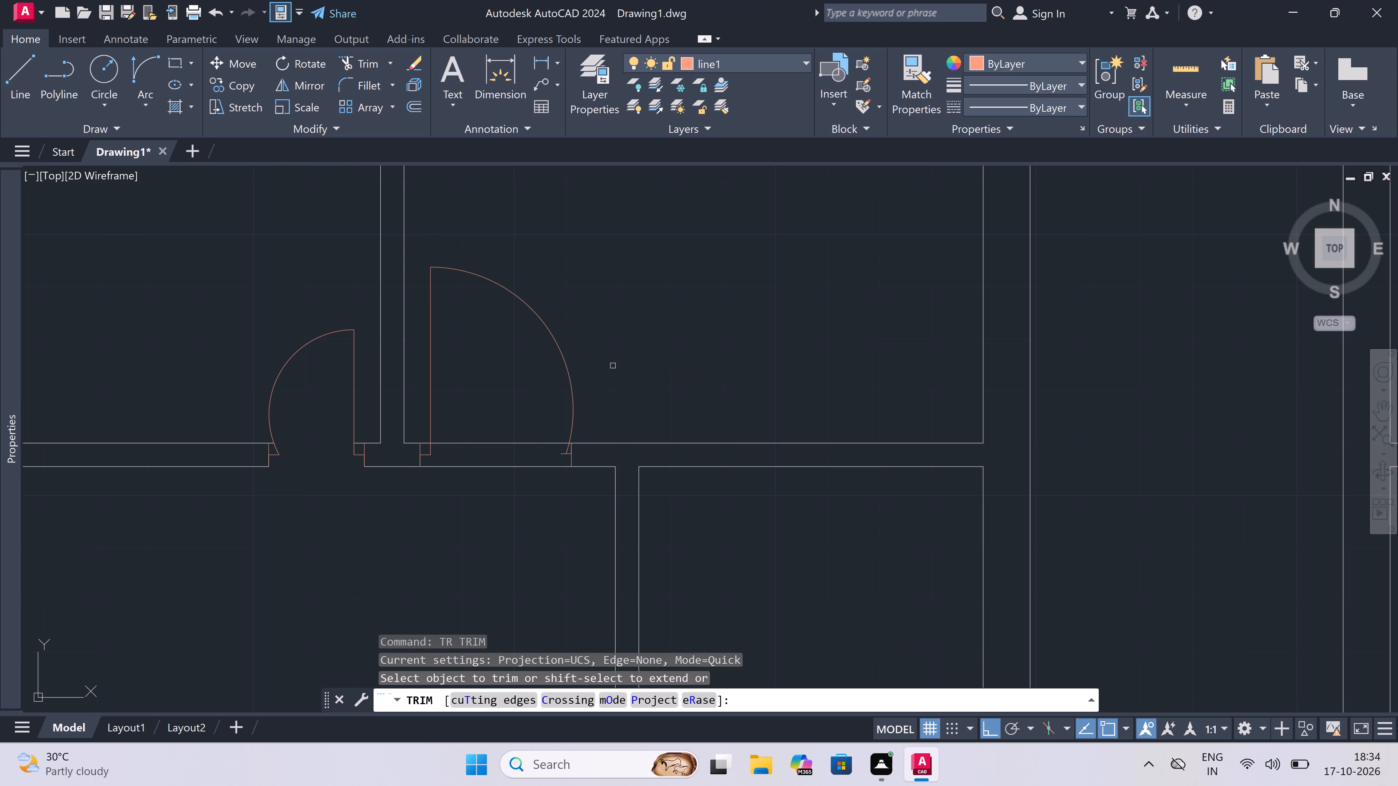
{"action": "scroll", "coordinate": [537, 430], "scroll_direction": "up", "scroll_amount": 1}
{"action": "left_click_drag", "start_coordinate": [532, 420], "coordinate": [533, 423]}
{"action": "left_click", "coordinate": [517, 510]}
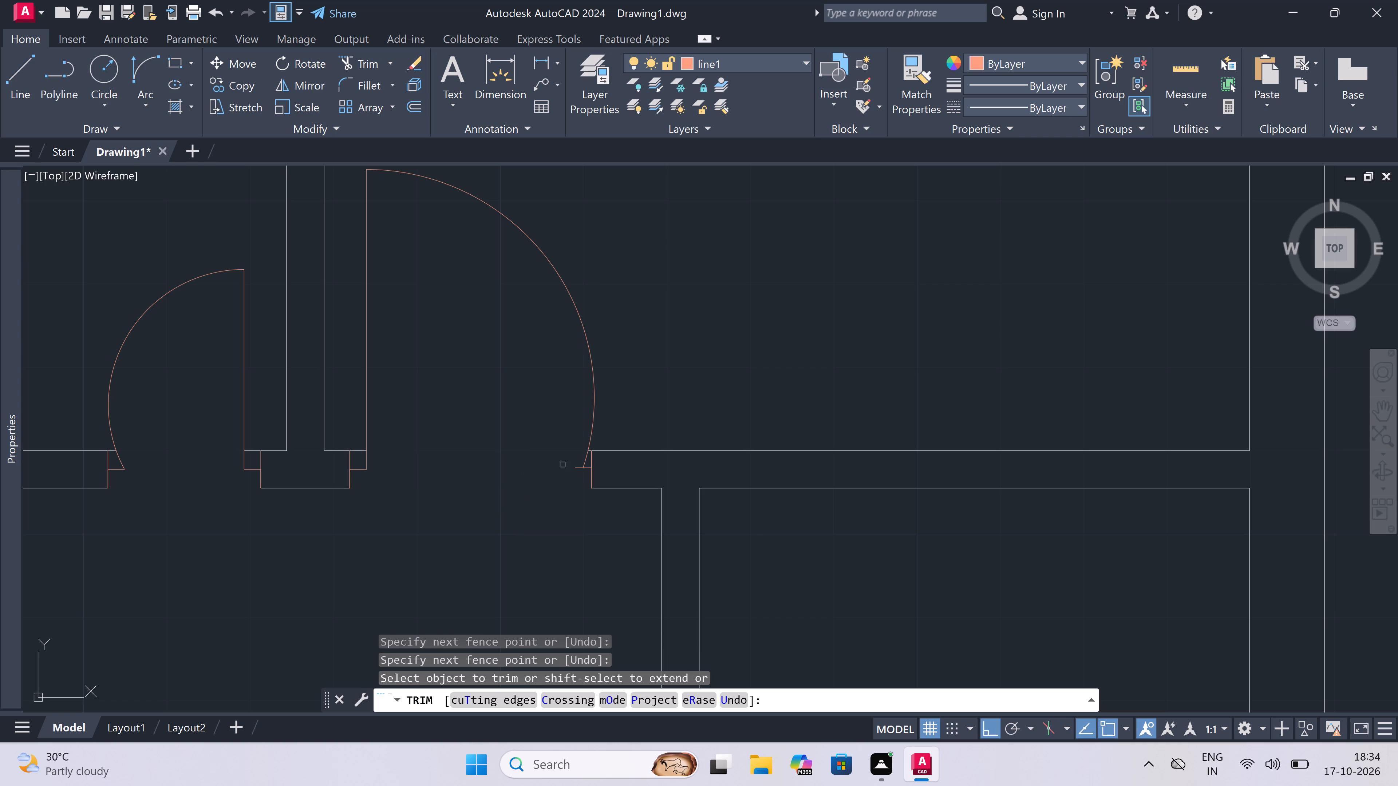
{"action": "scroll", "coordinate": [579, 467], "scroll_direction": "up", "scroll_amount": 3}
{"action": "left_click", "coordinate": [579, 468]}
{"action": "left_click", "coordinate": [555, 496]}
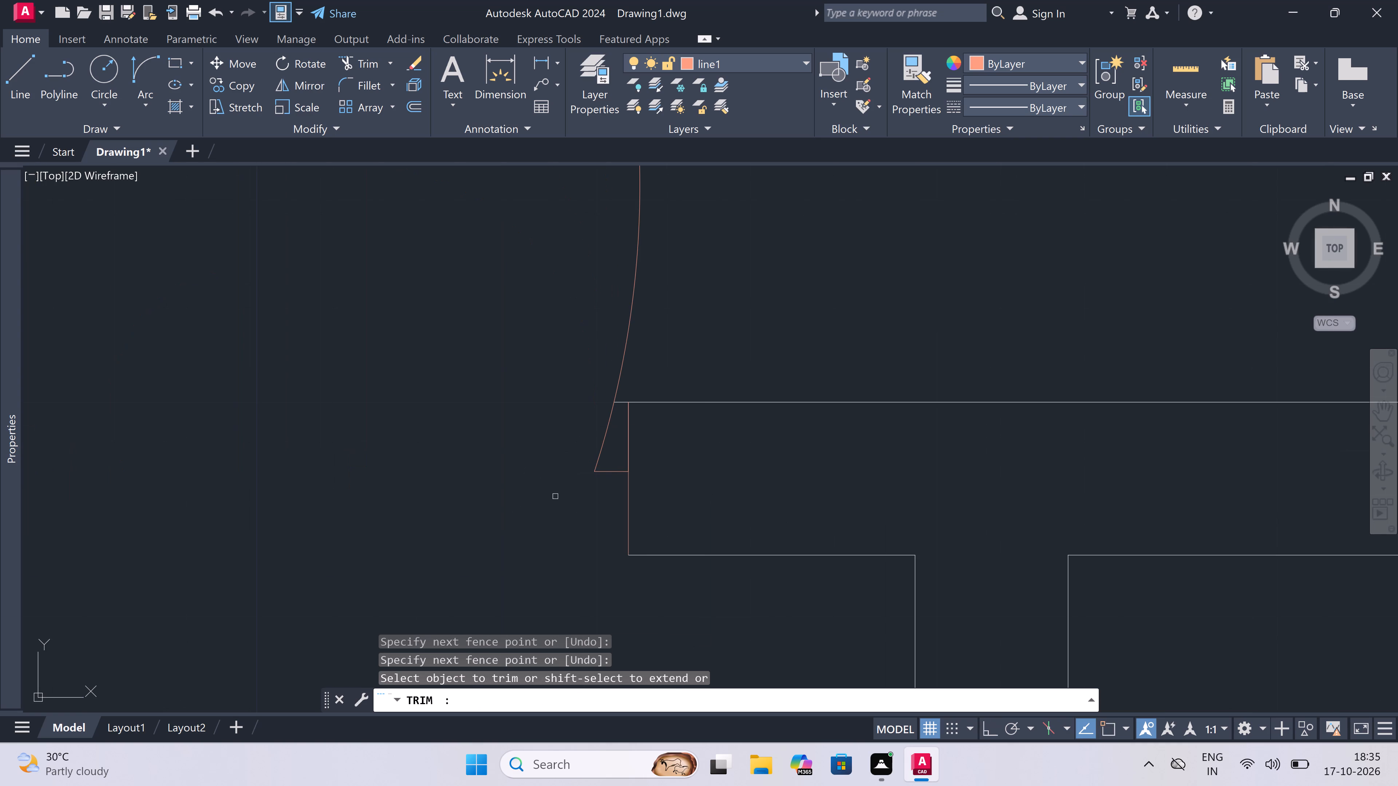
{"action": "scroll", "coordinate": [474, 429], "scroll_direction": "down", "scroll_amount": 4}
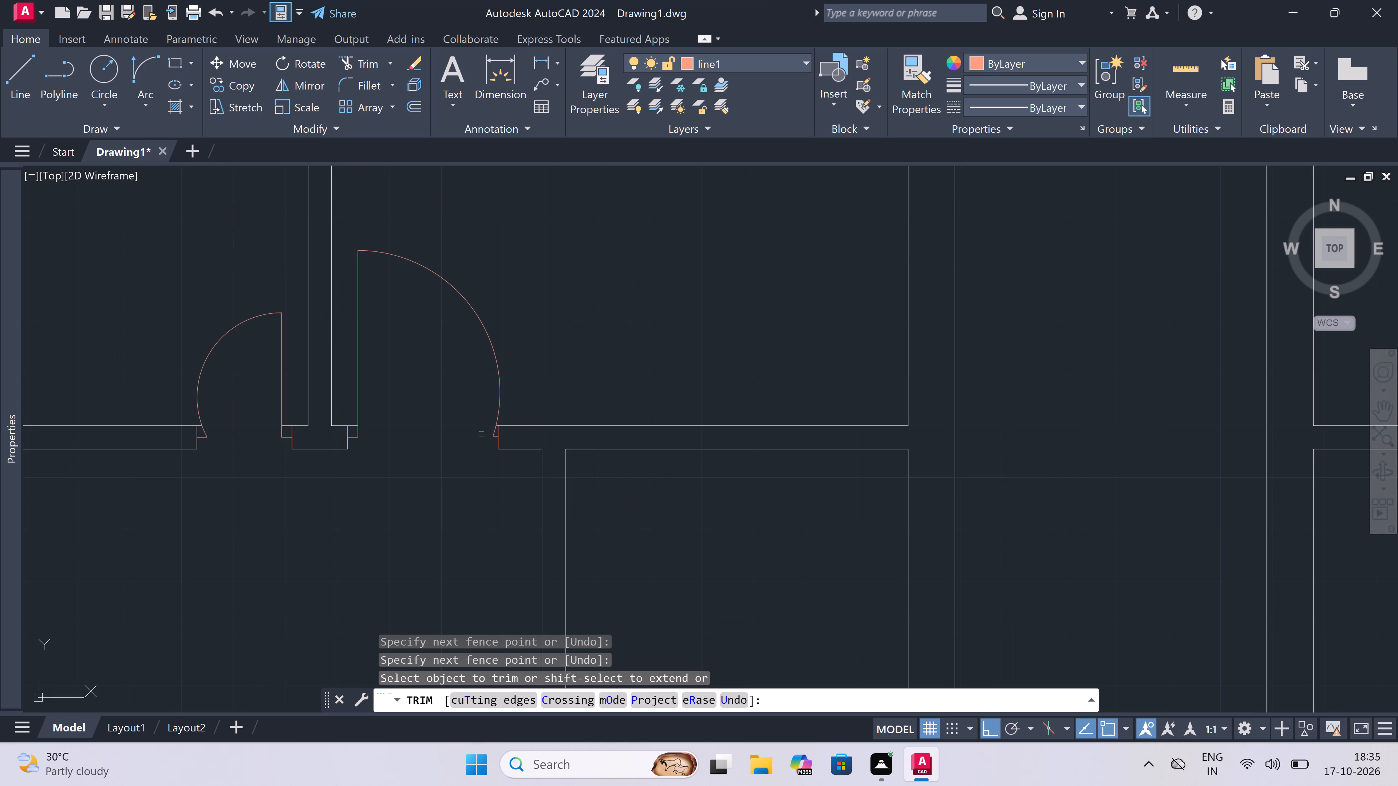
{"action": "key", "text": "Escape"}
Draw a jamb across the small room's upper wall near its left corner, with a 2" stop rightward from its midpoint and a 2' leaf downward.
{"action": "type", "text": "l"}
{"action": "key", "text": "space"}
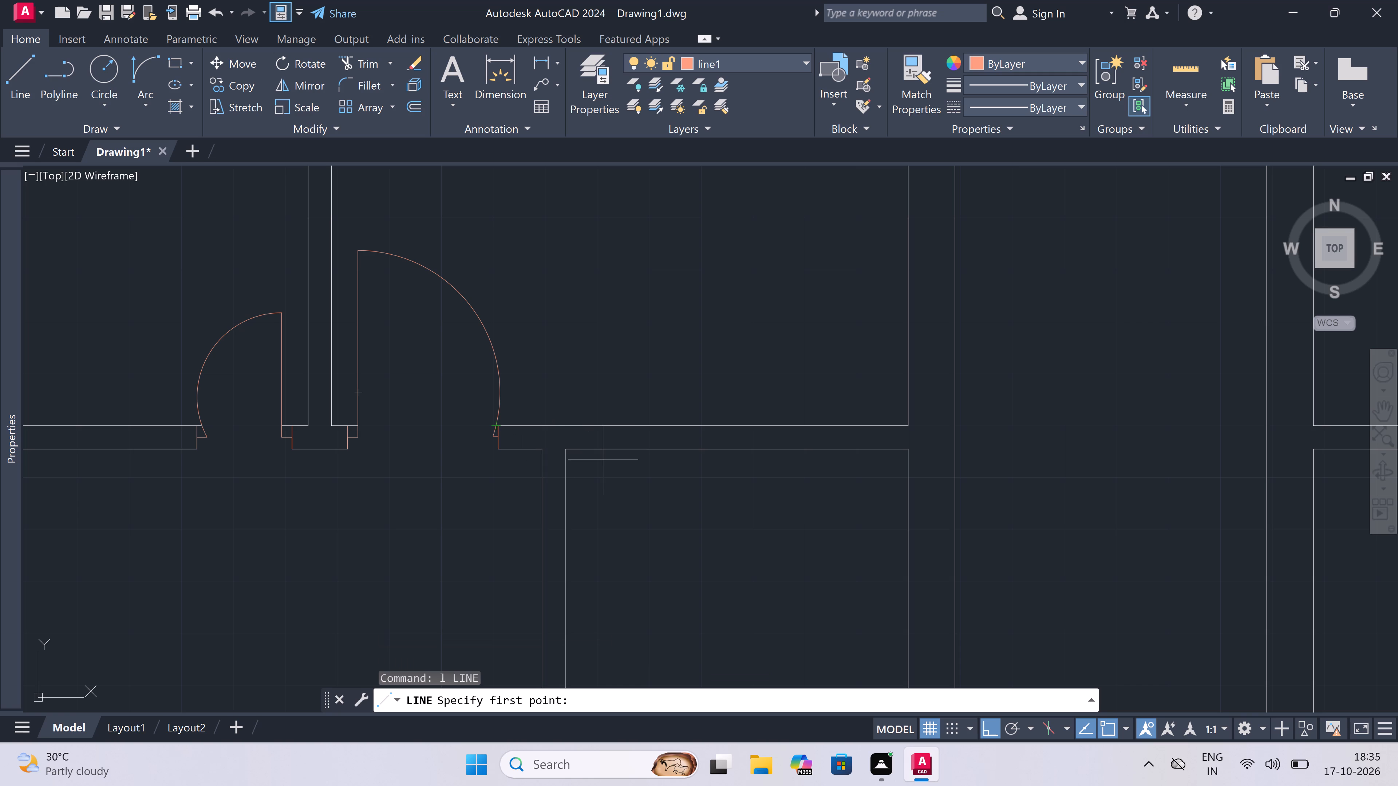
{"action": "scroll", "coordinate": [585, 445], "scroll_direction": "up", "scroll_amount": 1}
{"action": "left_click", "coordinate": [585, 450]}
{"action": "left_click", "coordinate": [585, 415]}
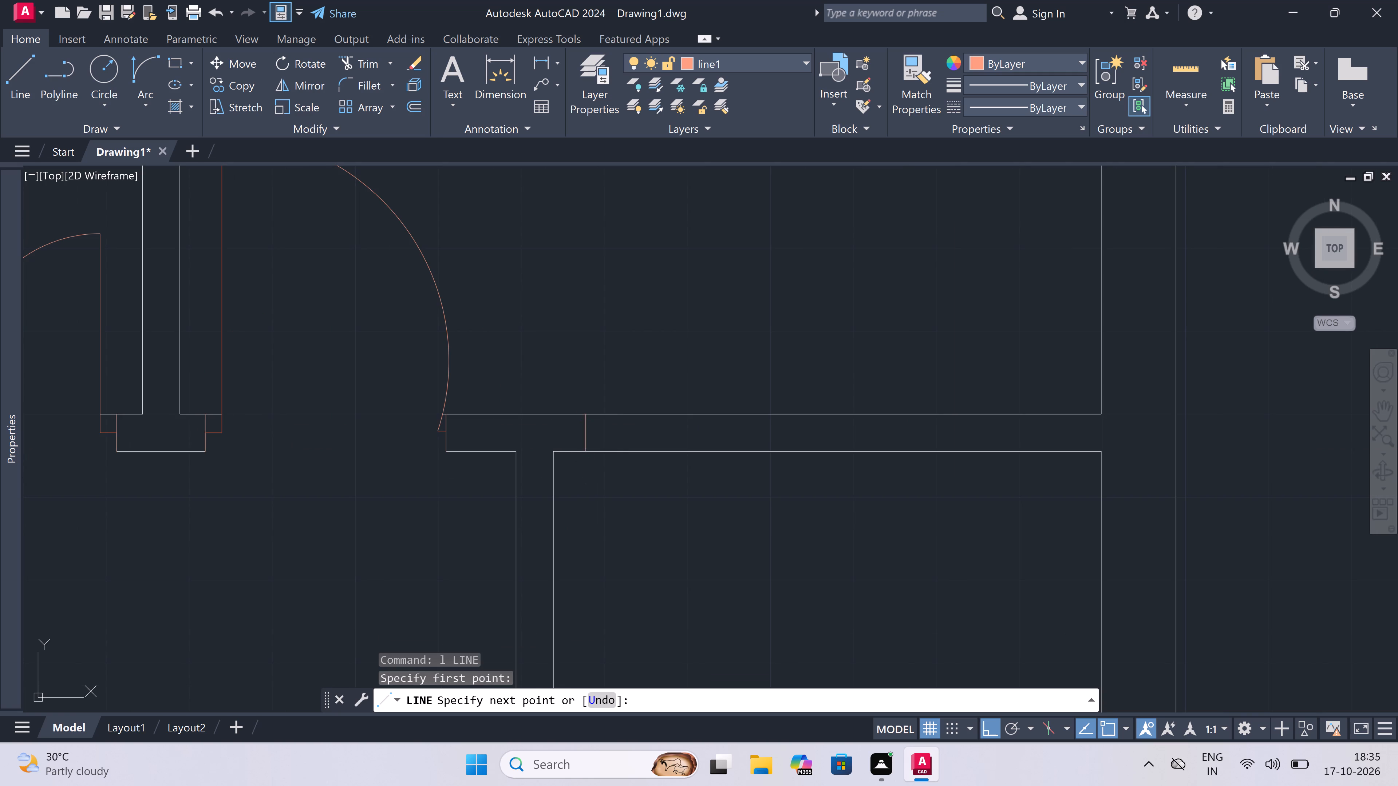
{"action": "left_click", "coordinate": [587, 439]}
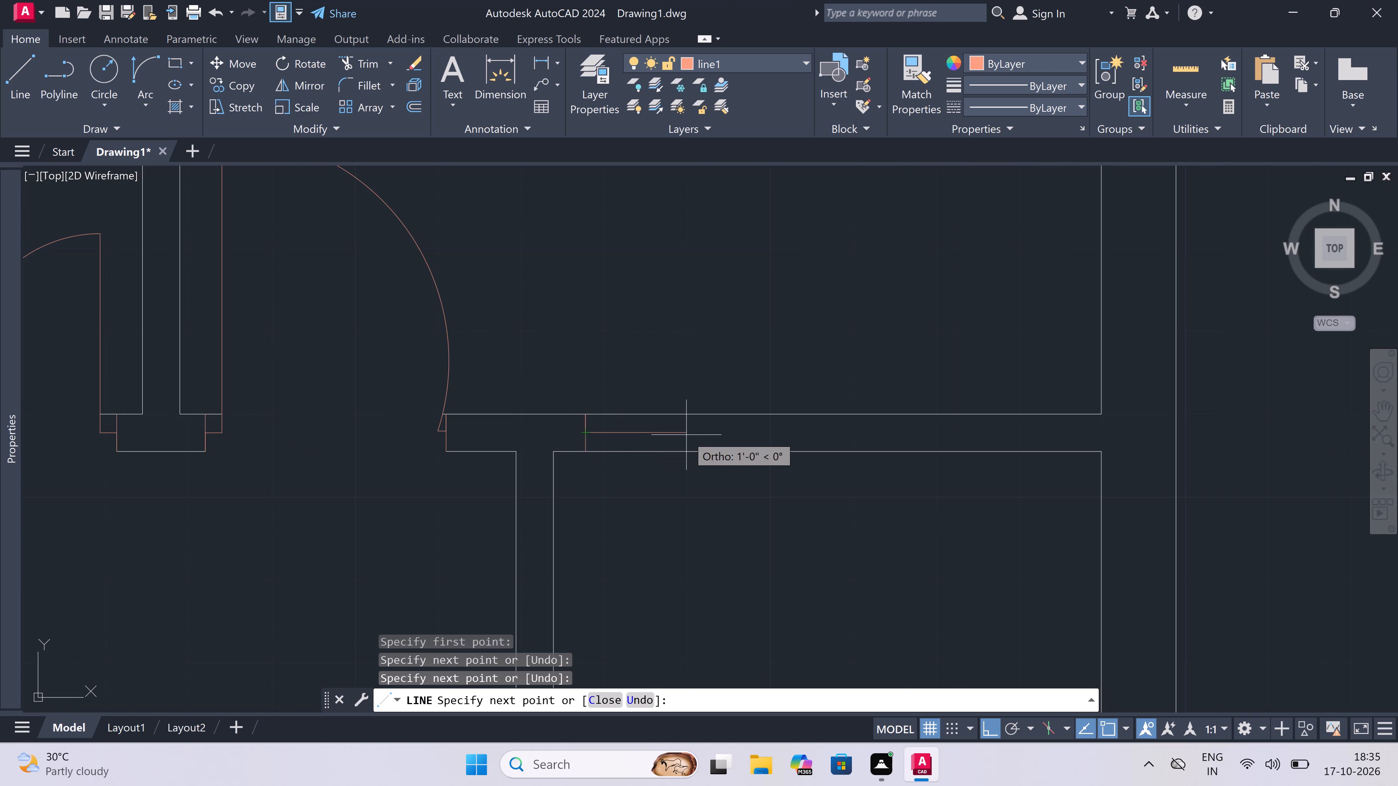
{"action": "key", "text": "2"}
{"action": "type", "text": "\""}
{"action": "key", "text": "space"}
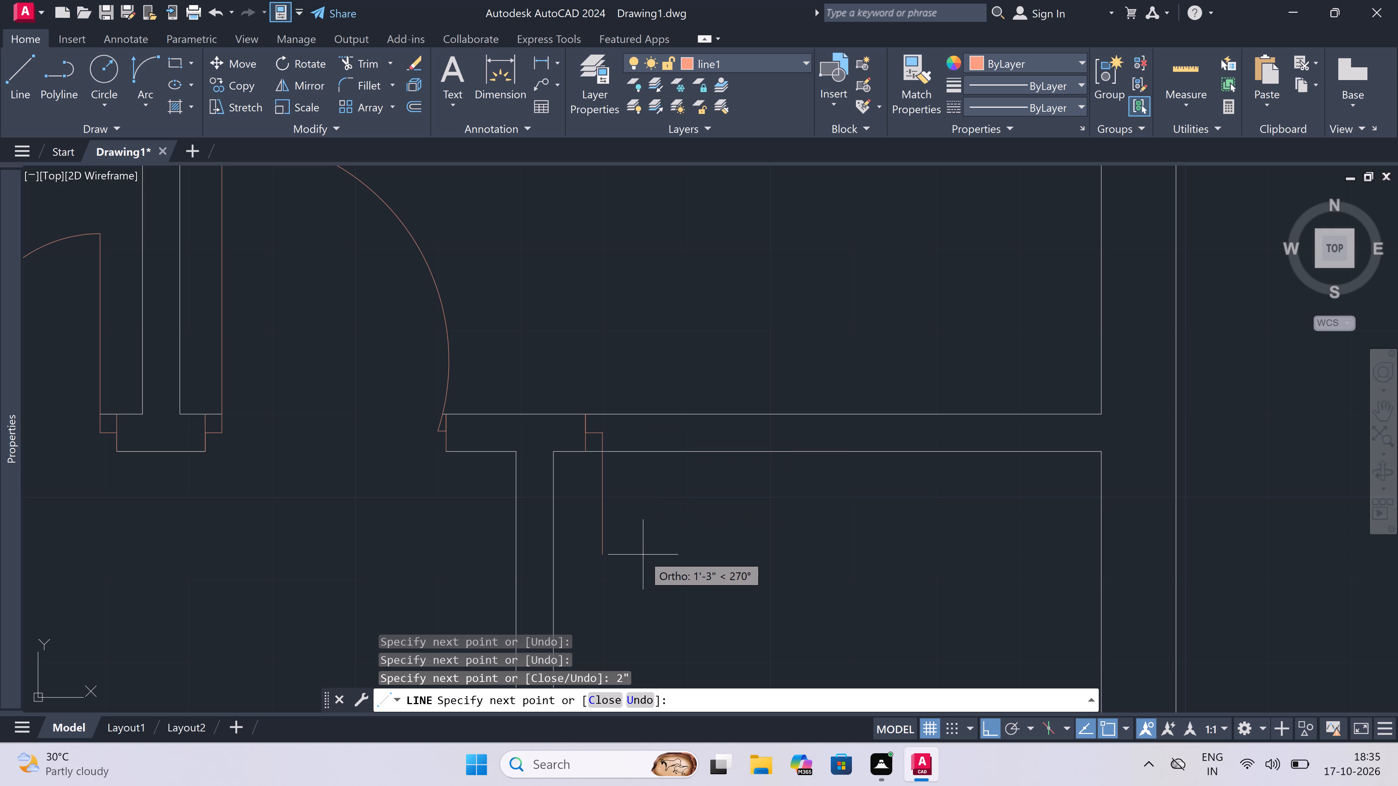
{"action": "type", "text": "2'"}
{"action": "key", "text": "space"}
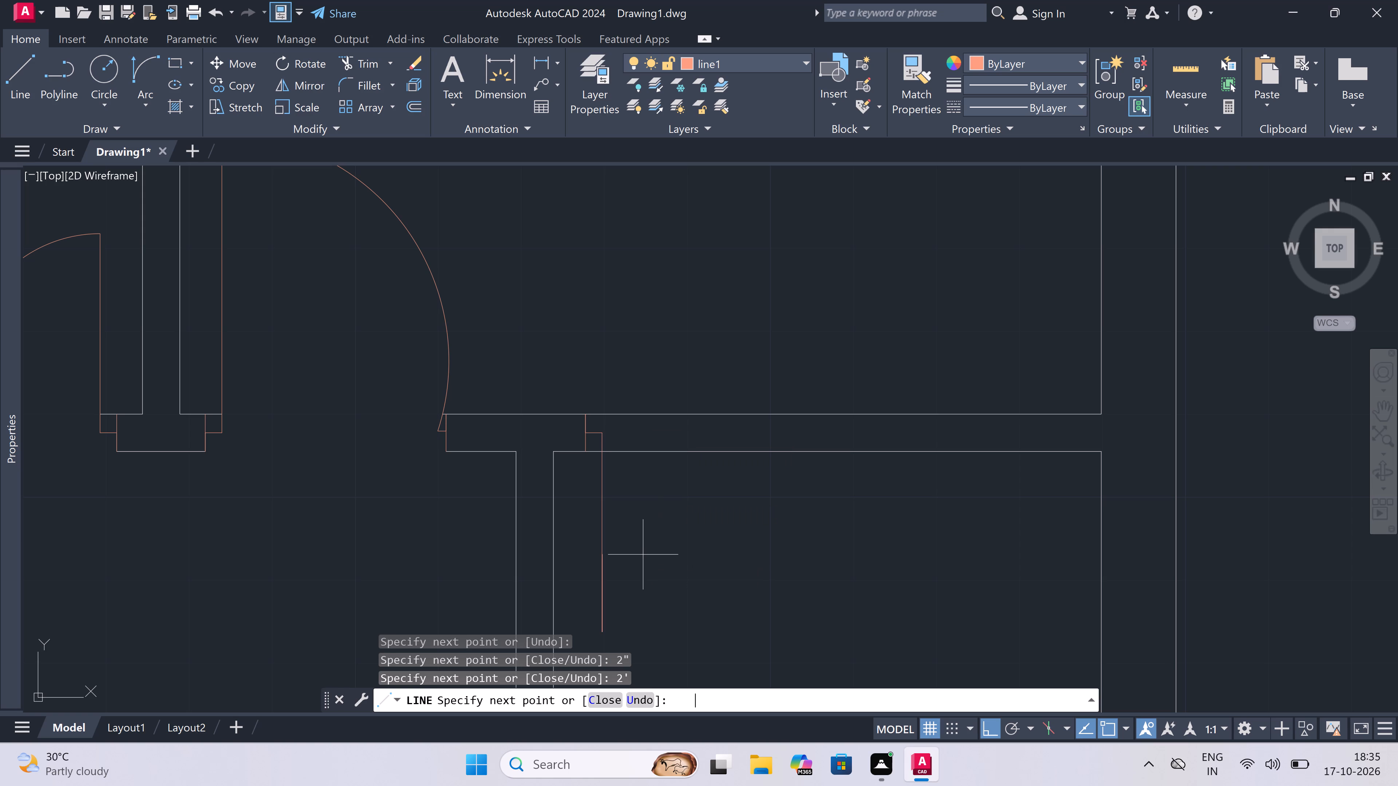
{"action": "key", "text": "Escape"}
Draw the small room door's opposite jamb across the wall, with a 2" stop leftward from its midpoint.
{"action": "key", "text": "space"}
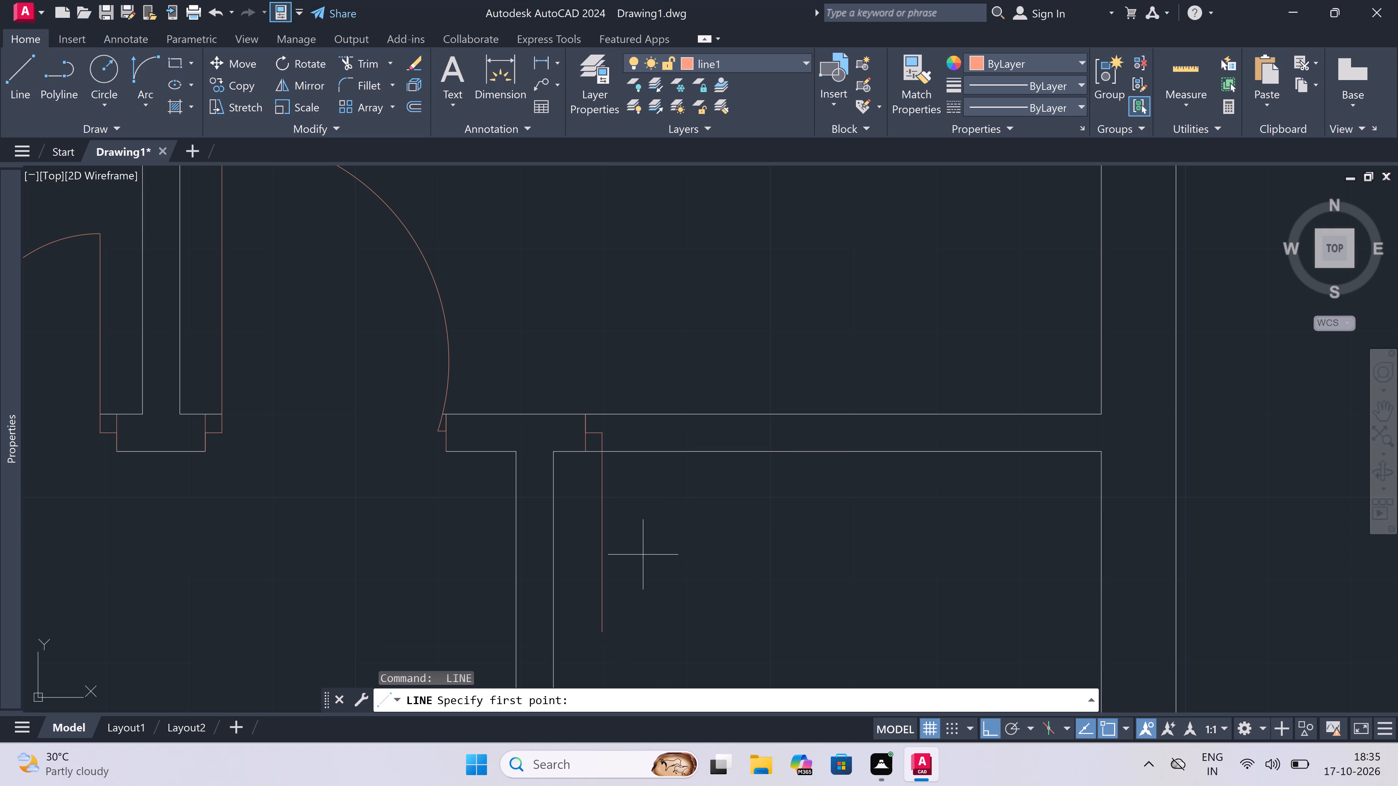
{"action": "left_click", "coordinate": [753, 418]}
{"action": "left_click", "coordinate": [761, 452]}
{"action": "left_click", "coordinate": [754, 434]}
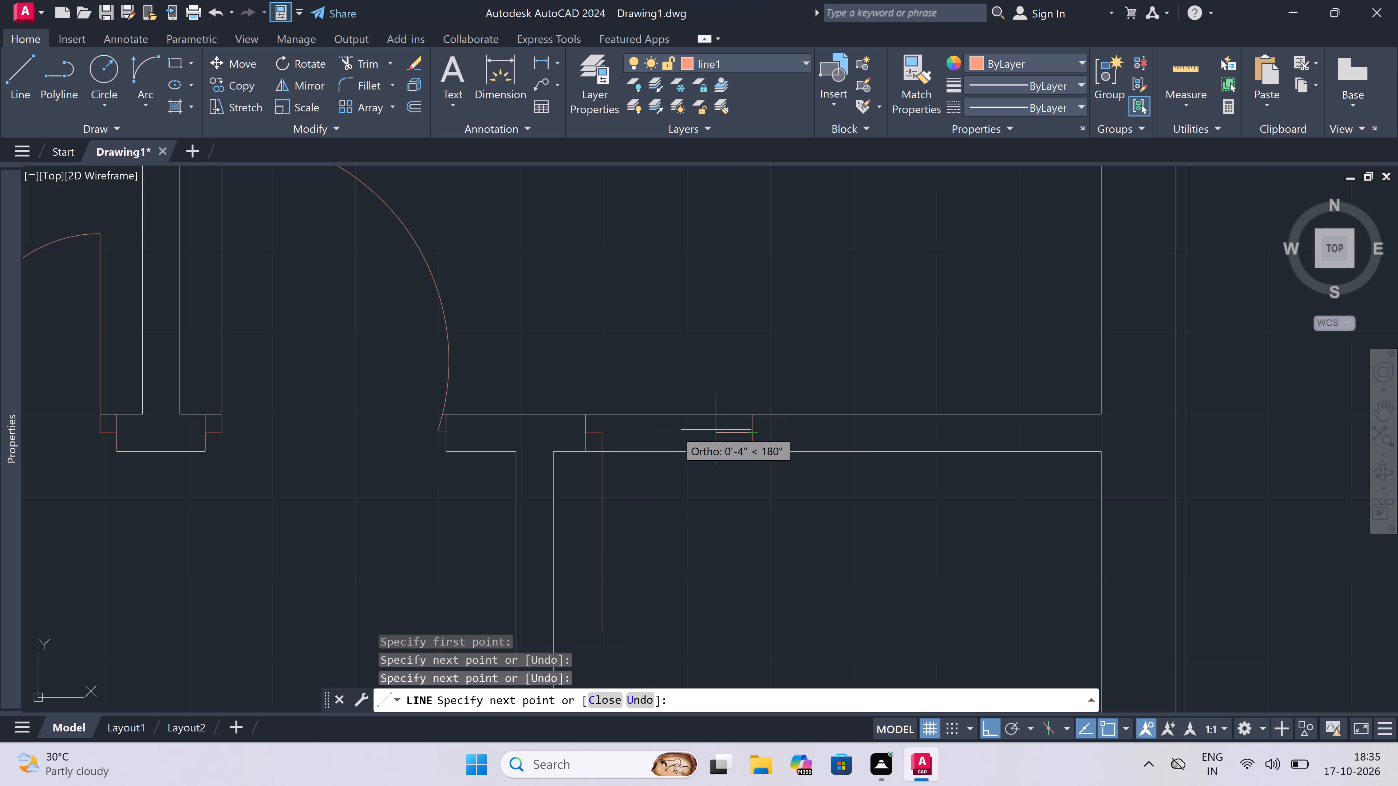
{"action": "key", "text": "2"}
{"action": "type", "text": "\""}
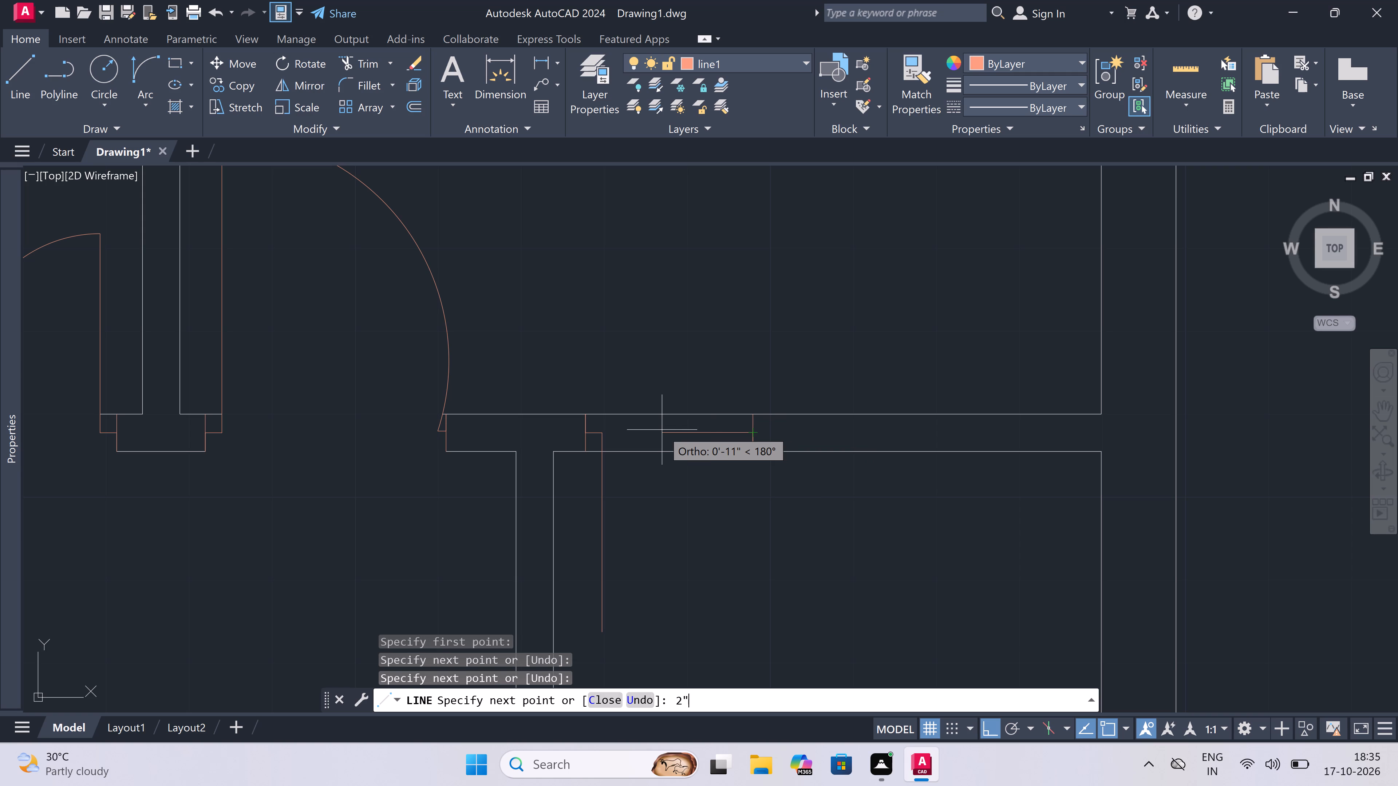
{"action": "key", "text": "space"}
{"action": "key", "text": "Escape"}
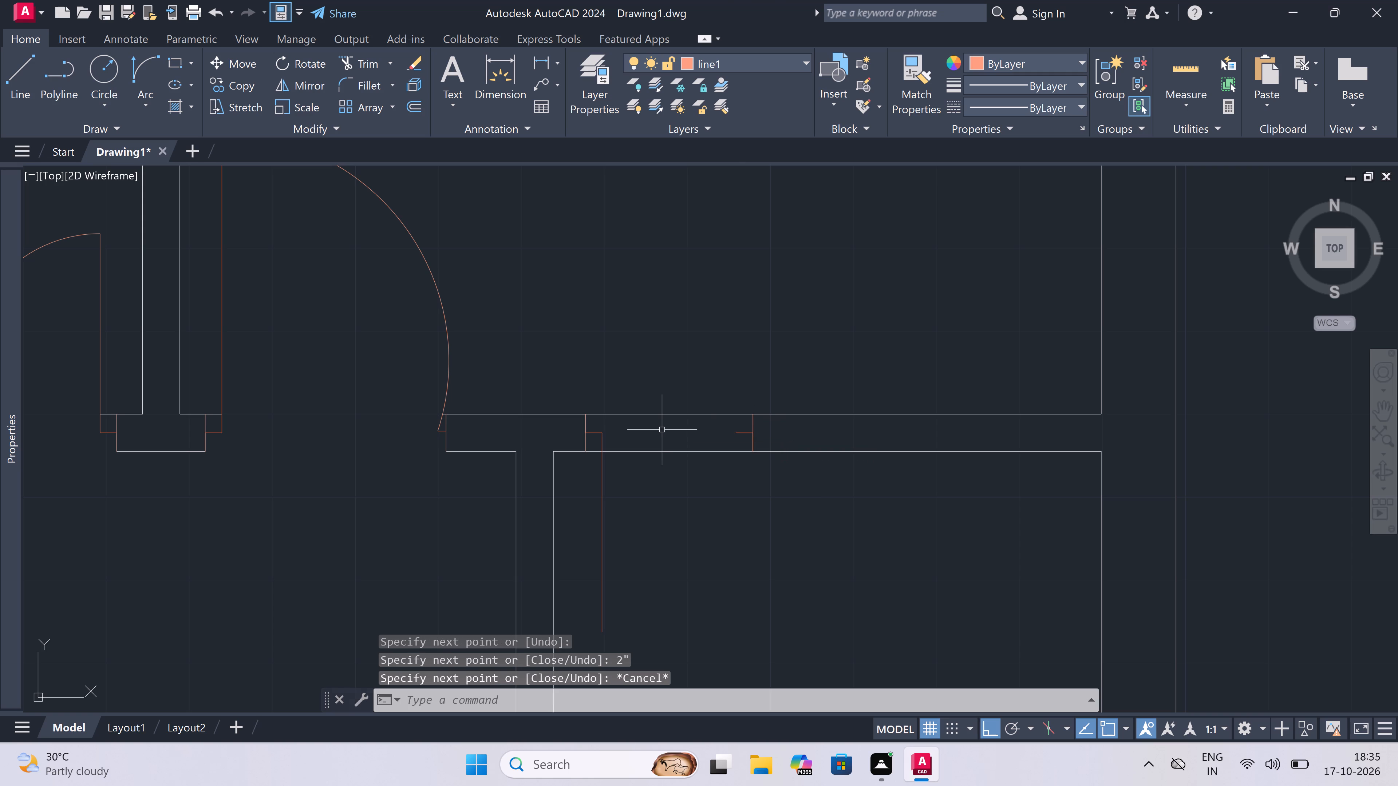
Draw the small room door's swing arc from the leaf's lower end to the end of the opposite stop.
{"action": "left_click", "coordinate": [138, 57]}
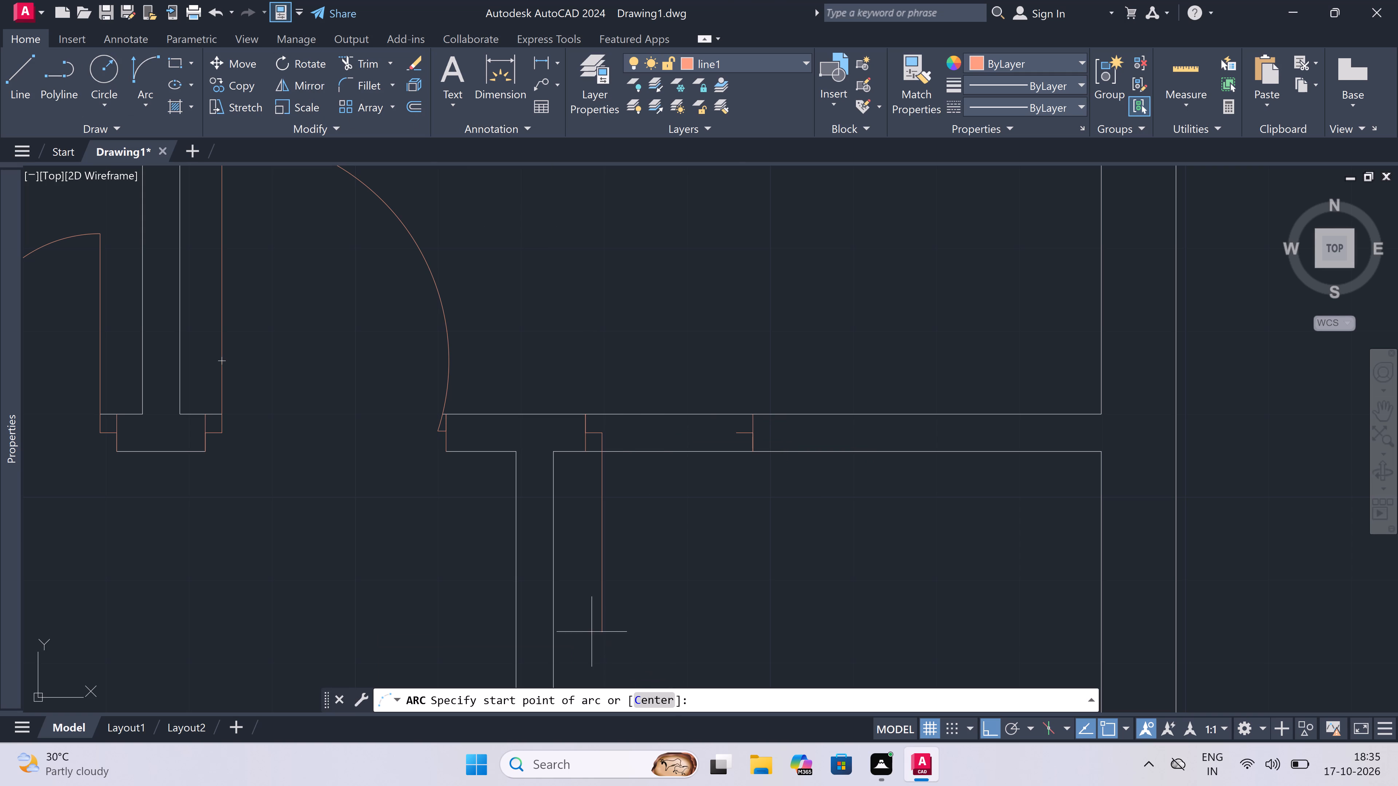
{"action": "left_click_drag", "start_coordinate": [603, 635], "coordinate": [609, 628]}
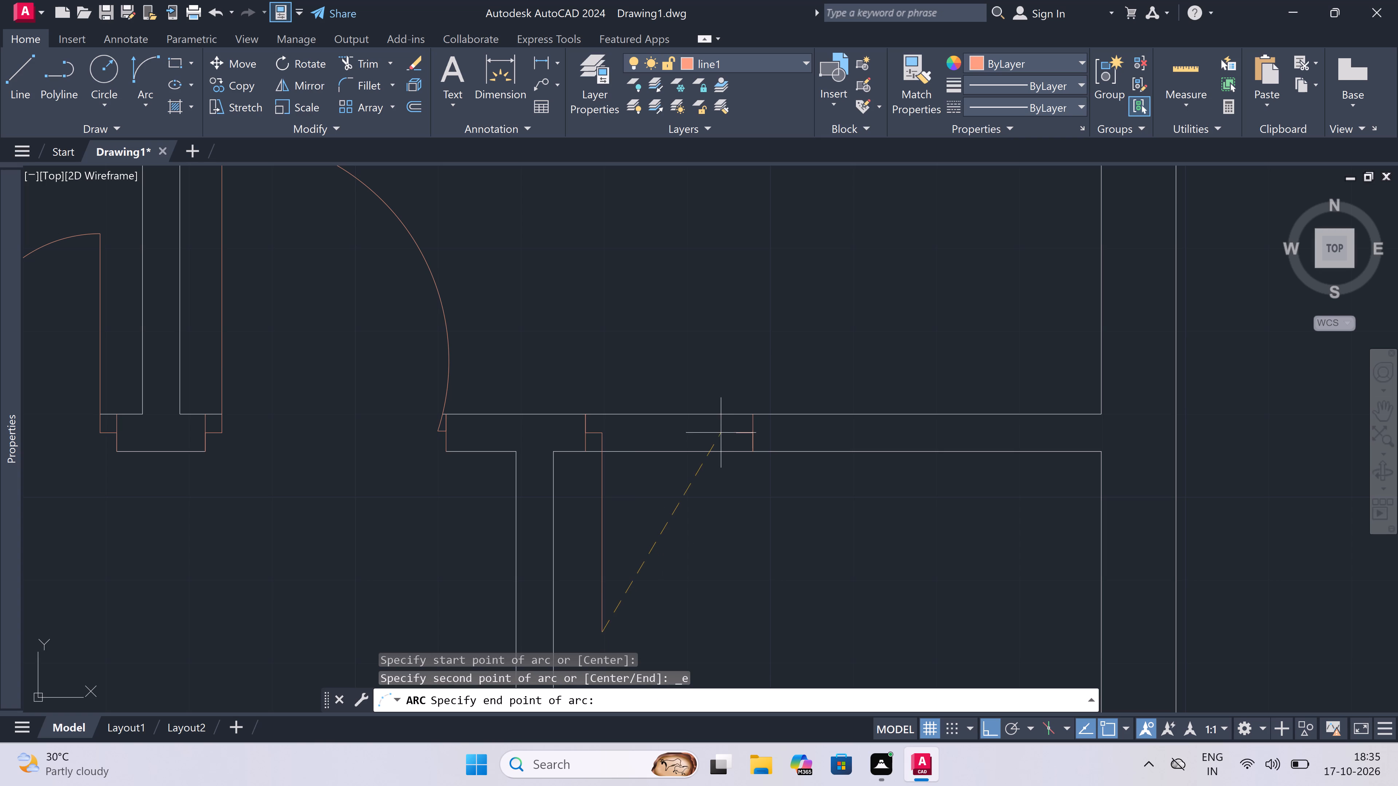
{"action": "left_click", "coordinate": [735, 434]}
{"action": "left_click", "coordinate": [813, 547]}
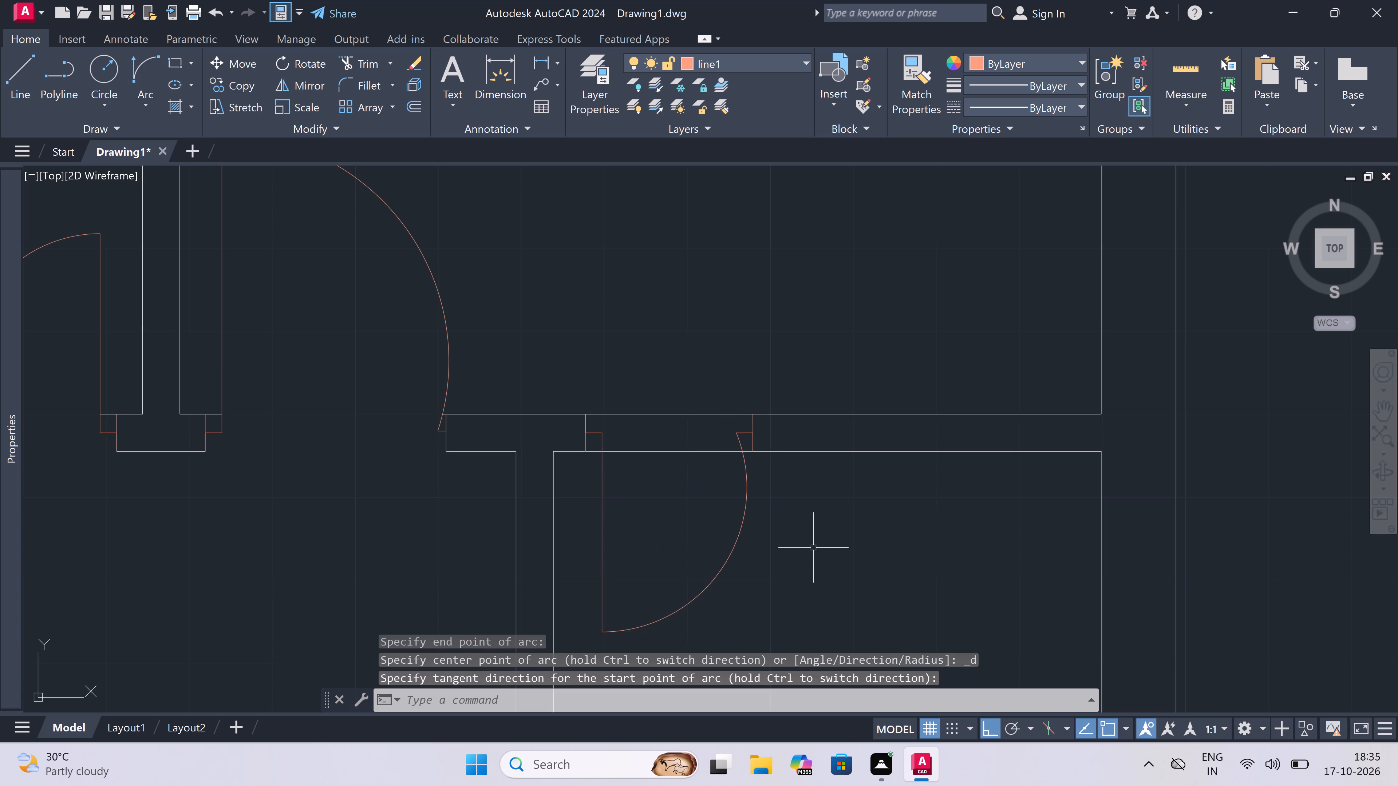
Trim both wall lines between the small room door's jambs to open the wall.
{"action": "type", "text": "tr"}
{"action": "key", "text": "space"}
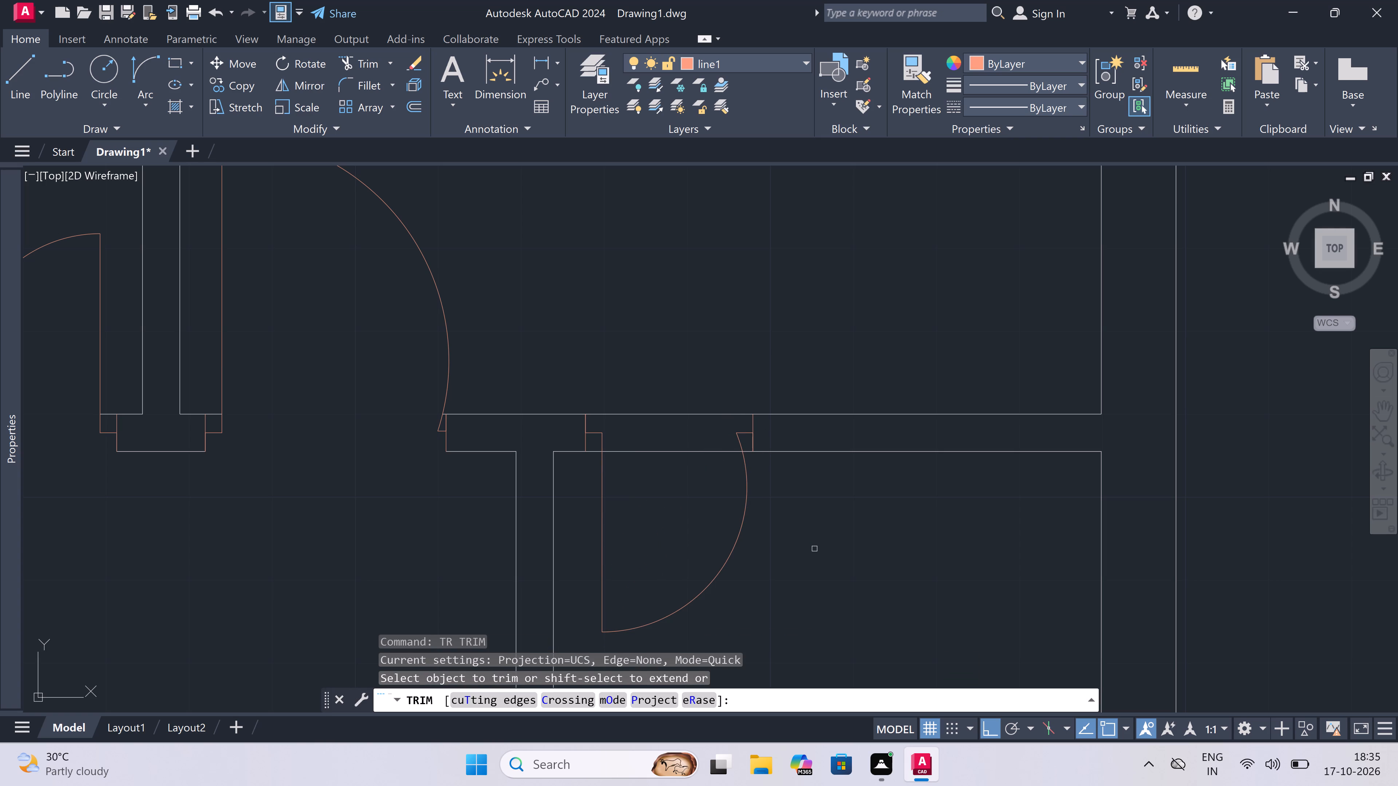
{"action": "left_click_drag", "start_coordinate": [676, 483], "coordinate": [678, 476]}
{"action": "left_click", "coordinate": [688, 365]}
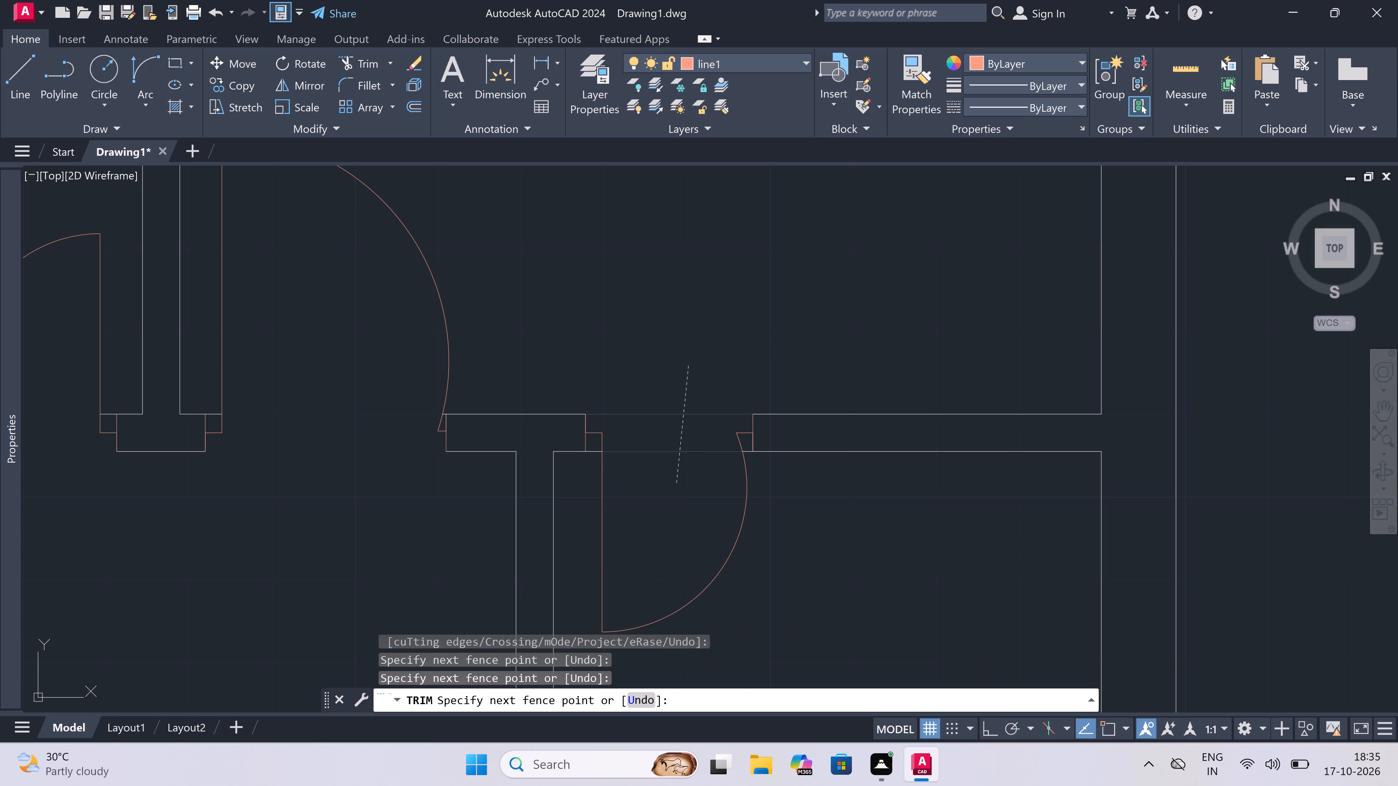
{"action": "scroll", "coordinate": [630, 475], "scroll_direction": "down", "scroll_amount": 4}
{"action": "scroll", "coordinate": [485, 428], "scroll_direction": "down", "scroll_amount": 3}
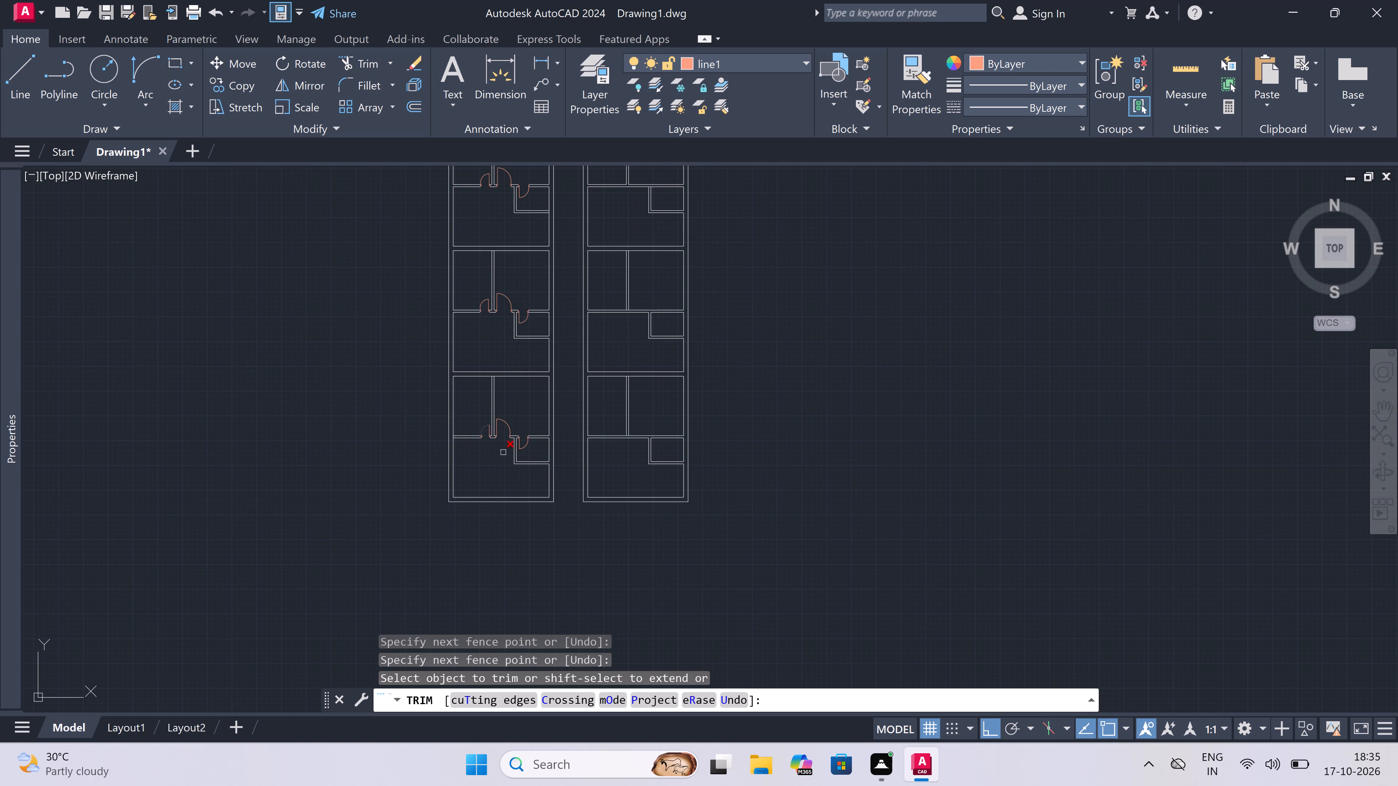
{"action": "key", "text": "Escape"}
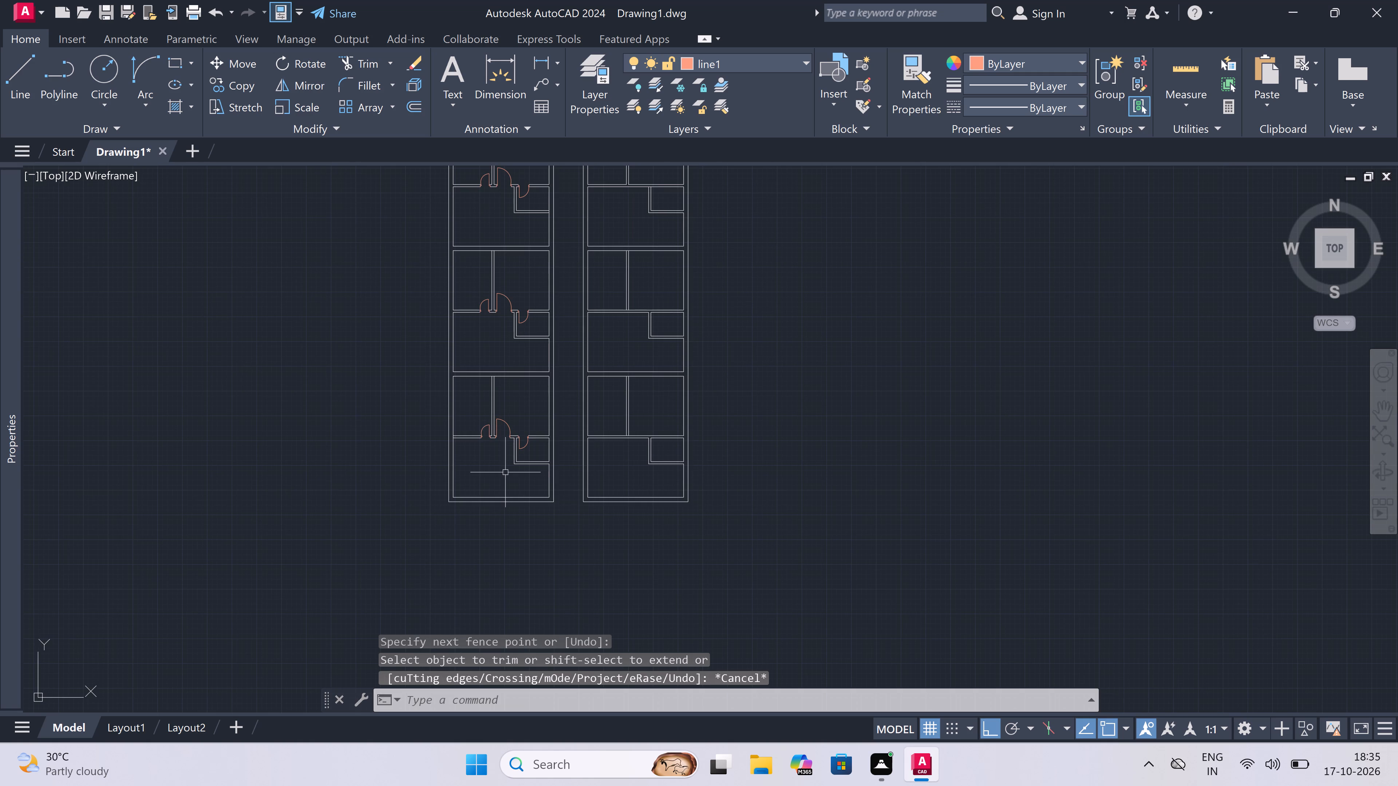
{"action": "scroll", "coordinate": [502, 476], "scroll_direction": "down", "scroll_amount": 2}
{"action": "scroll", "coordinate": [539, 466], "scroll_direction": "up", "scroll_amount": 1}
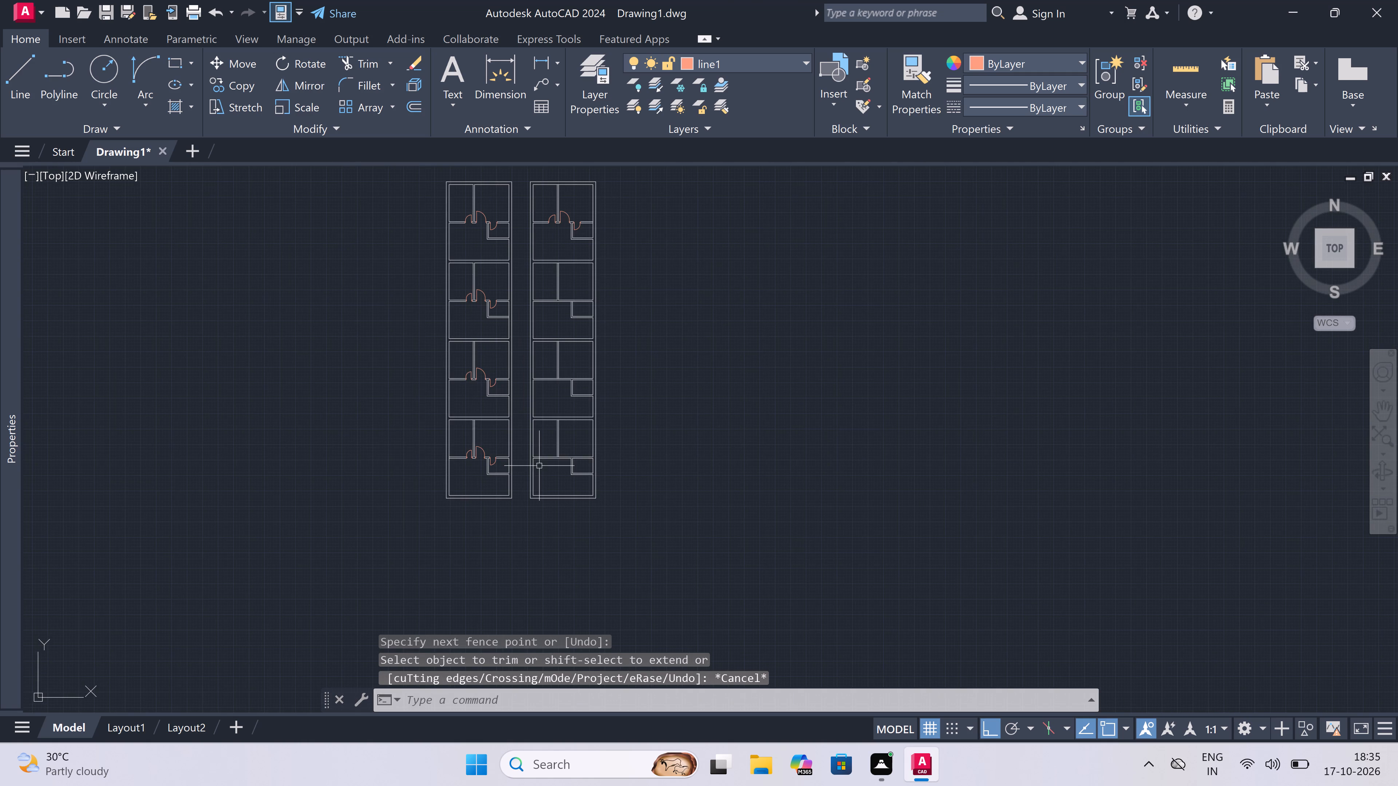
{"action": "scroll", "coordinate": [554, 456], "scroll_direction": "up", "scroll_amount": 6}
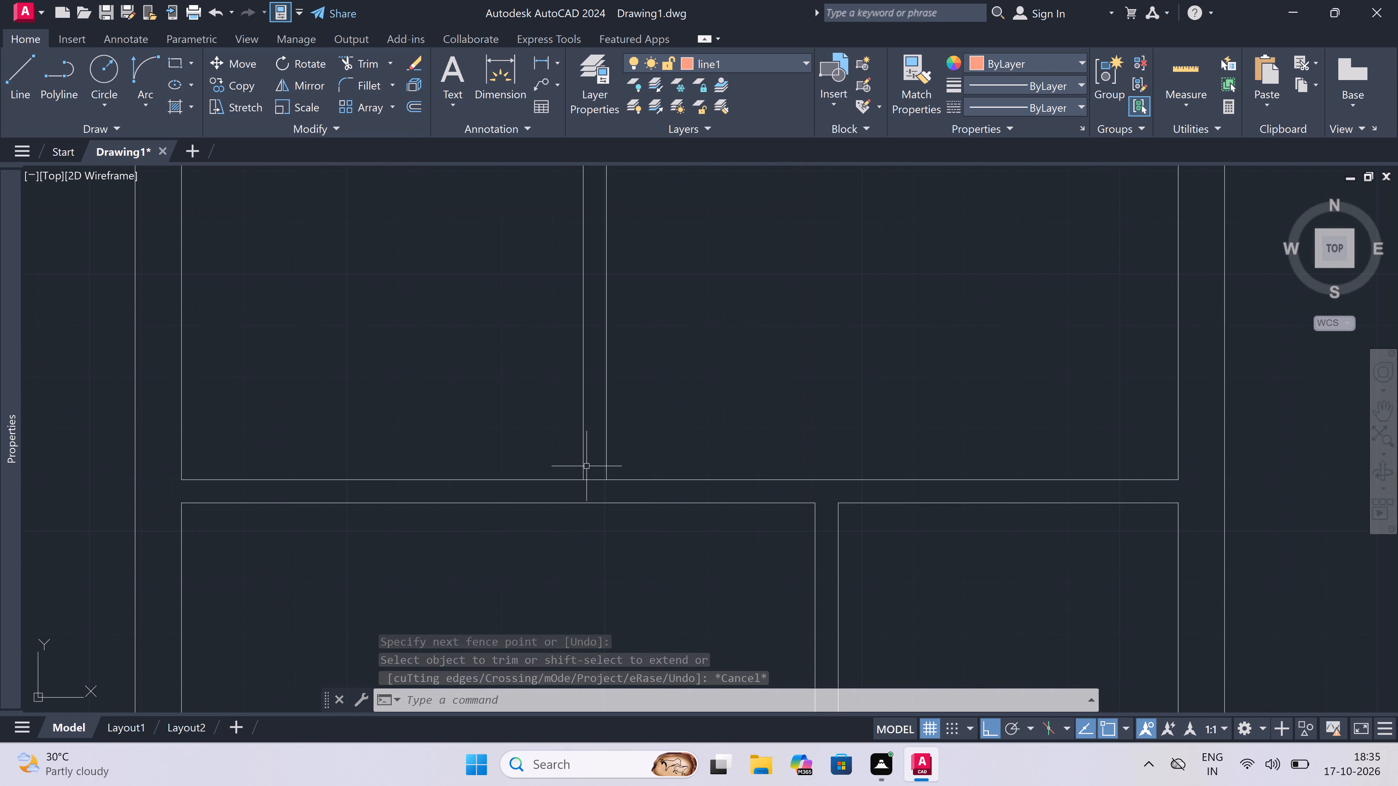
In the right column's bottom unit, draw a jamb across the wall just left of the partition, with a 2" stop leftward from its midpoint and a 2' leaf upward.
{"action": "key", "text": "l"}
{"action": "key", "text": "space"}
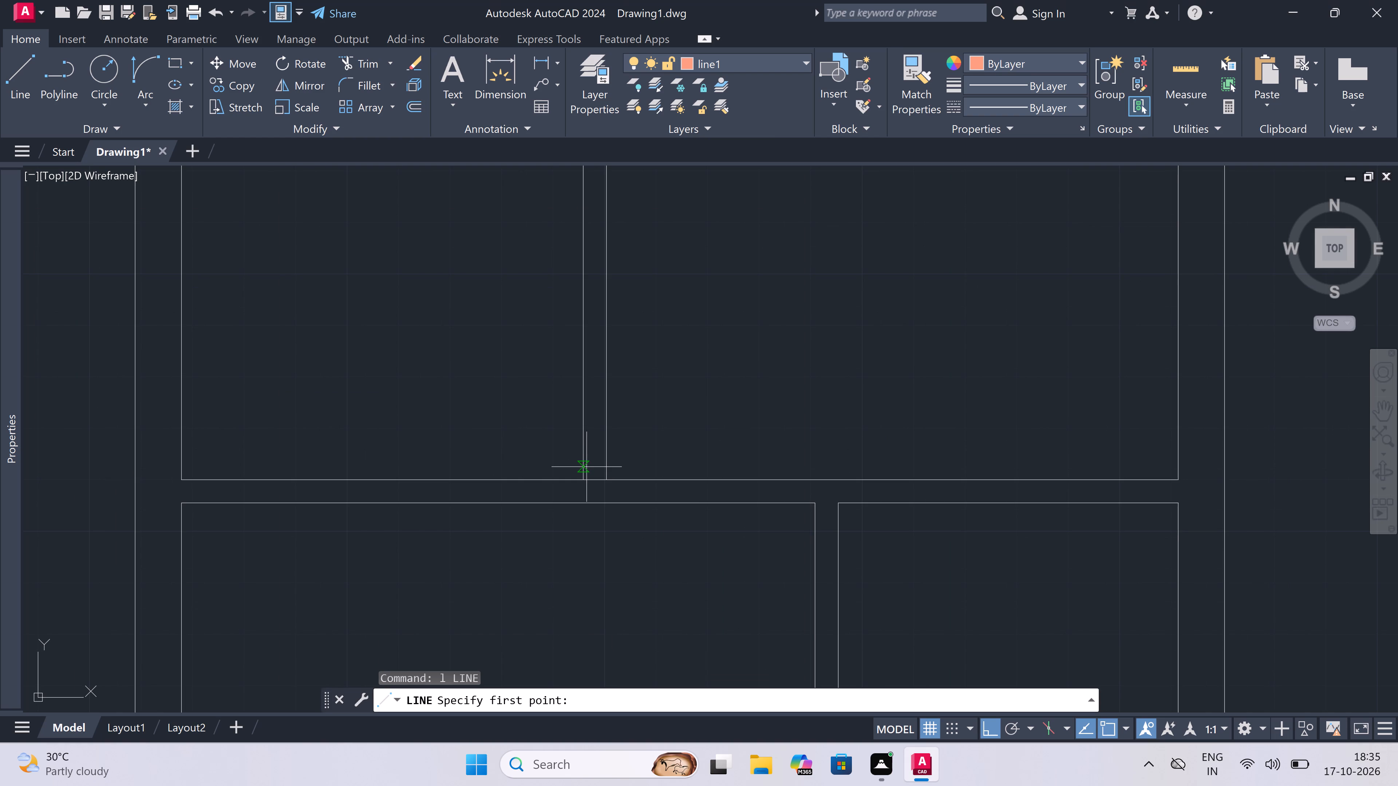
{"action": "scroll", "coordinate": [569, 477], "scroll_direction": "up", "scroll_amount": 2}
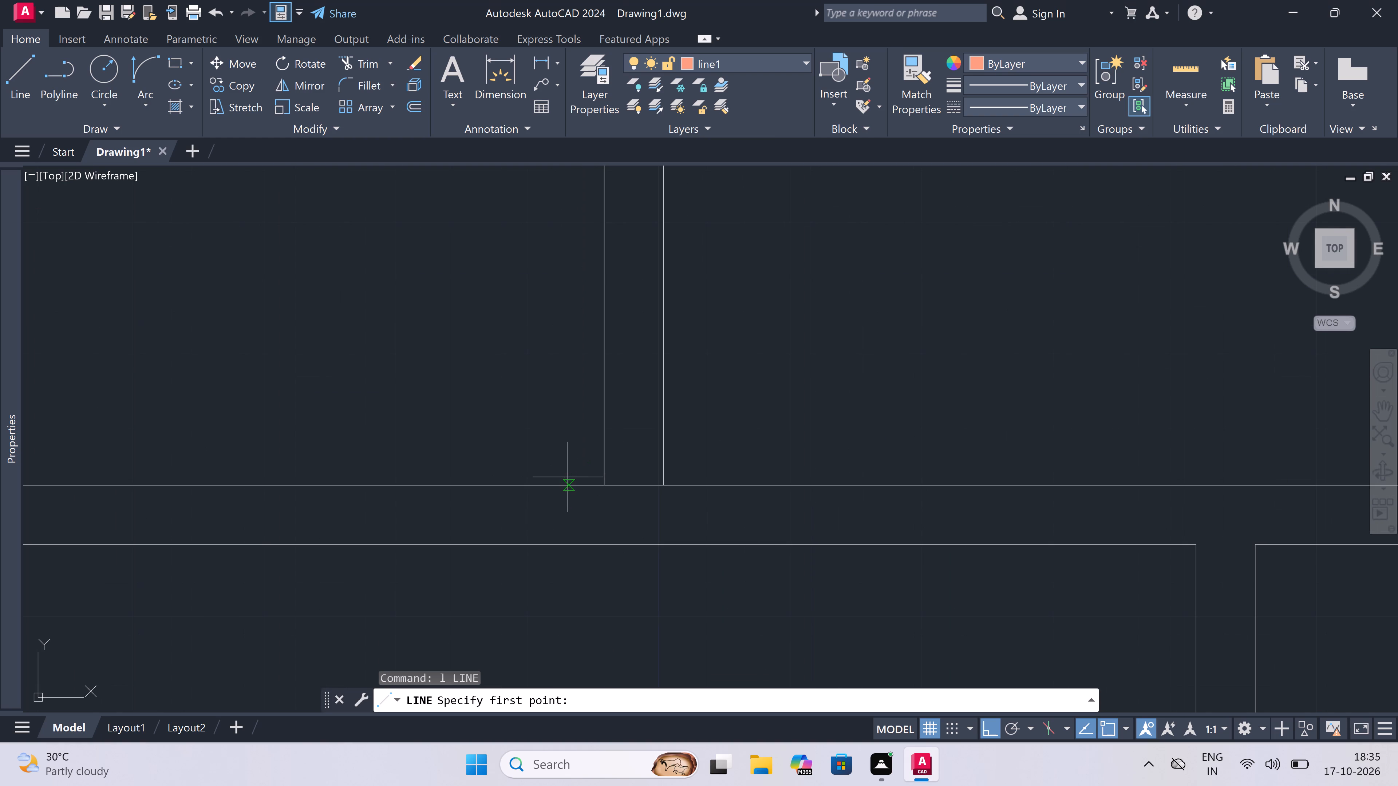
{"action": "left_click", "coordinate": [566, 487]}
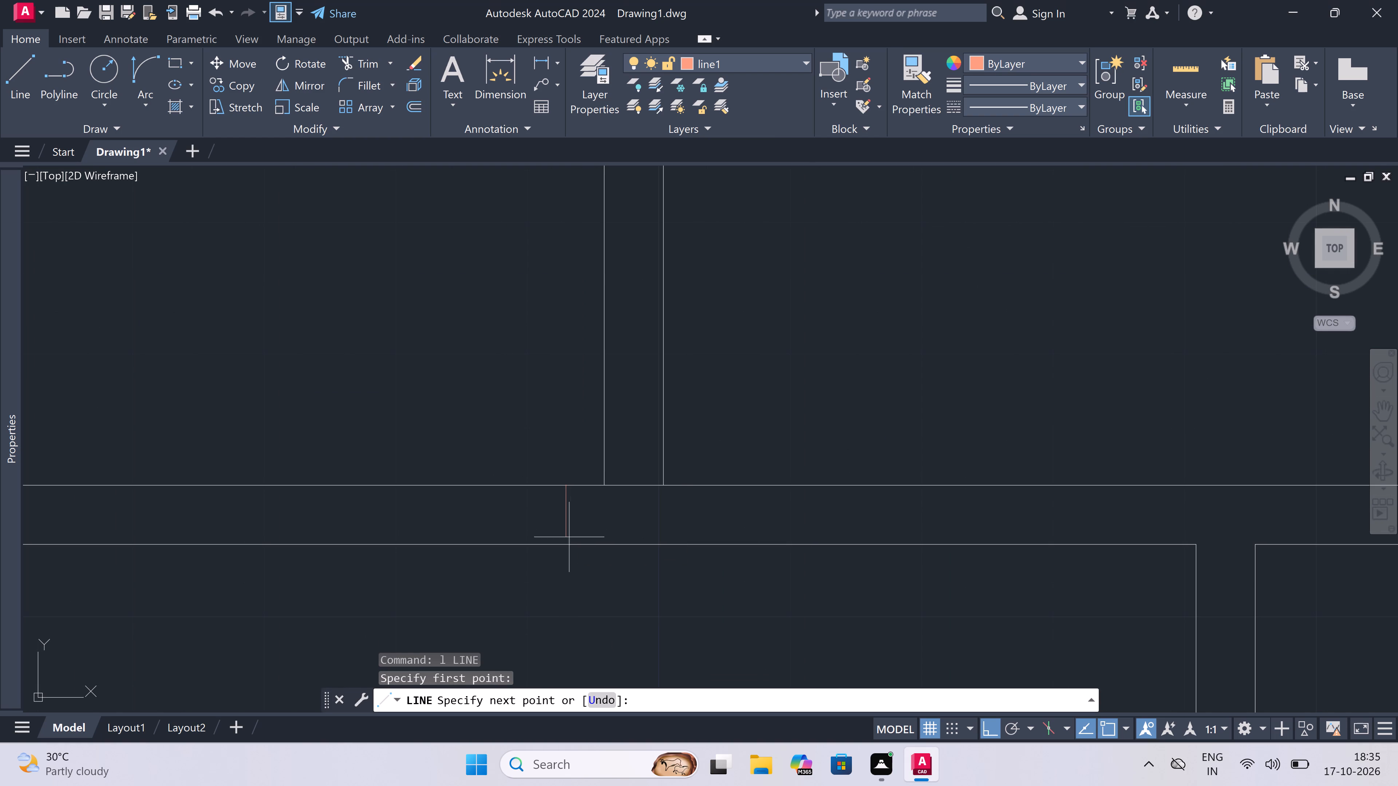
{"action": "left_click", "coordinate": [564, 547]}
{"action": "left_click", "coordinate": [567, 512]}
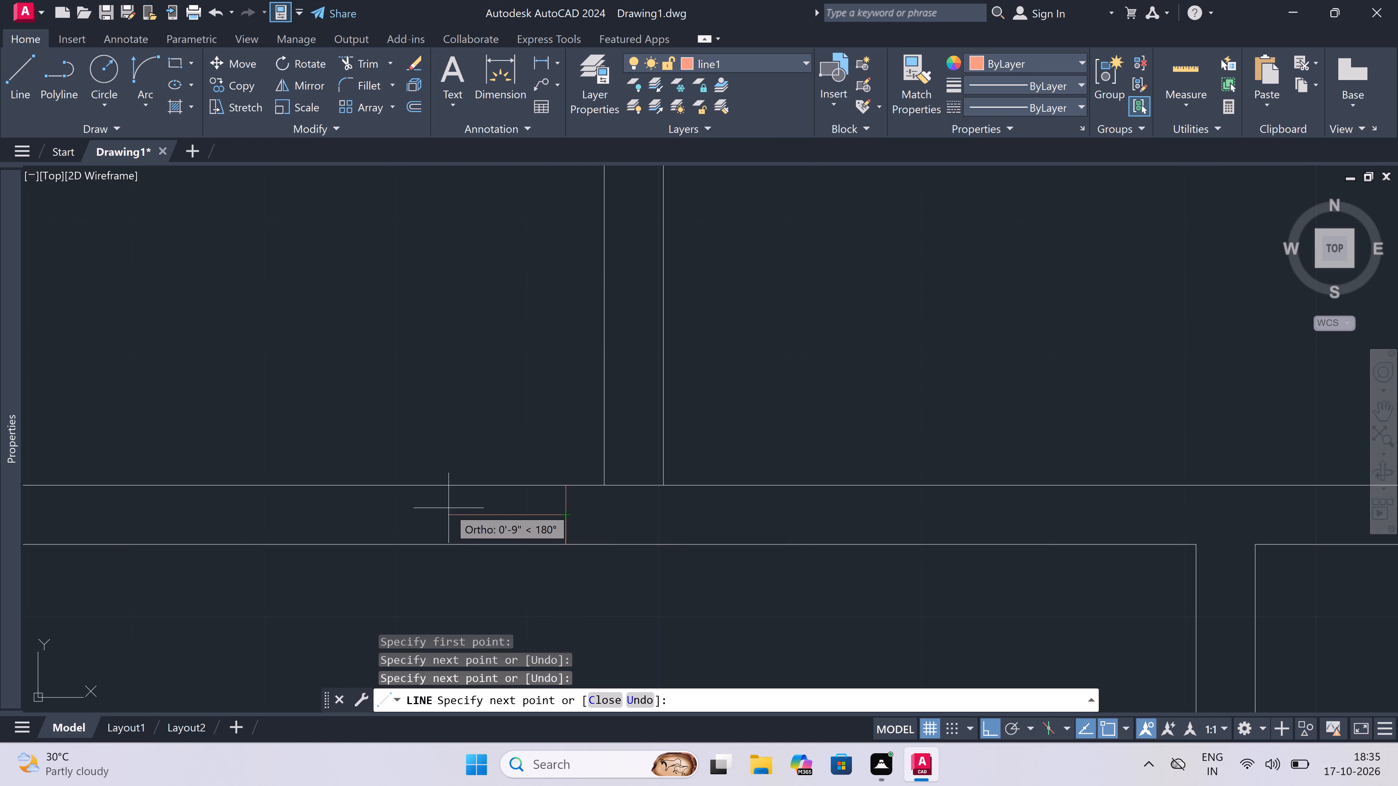
{"action": "key", "text": "2"}
{"action": "type", "text": "\""}
{"action": "key", "text": "space"}
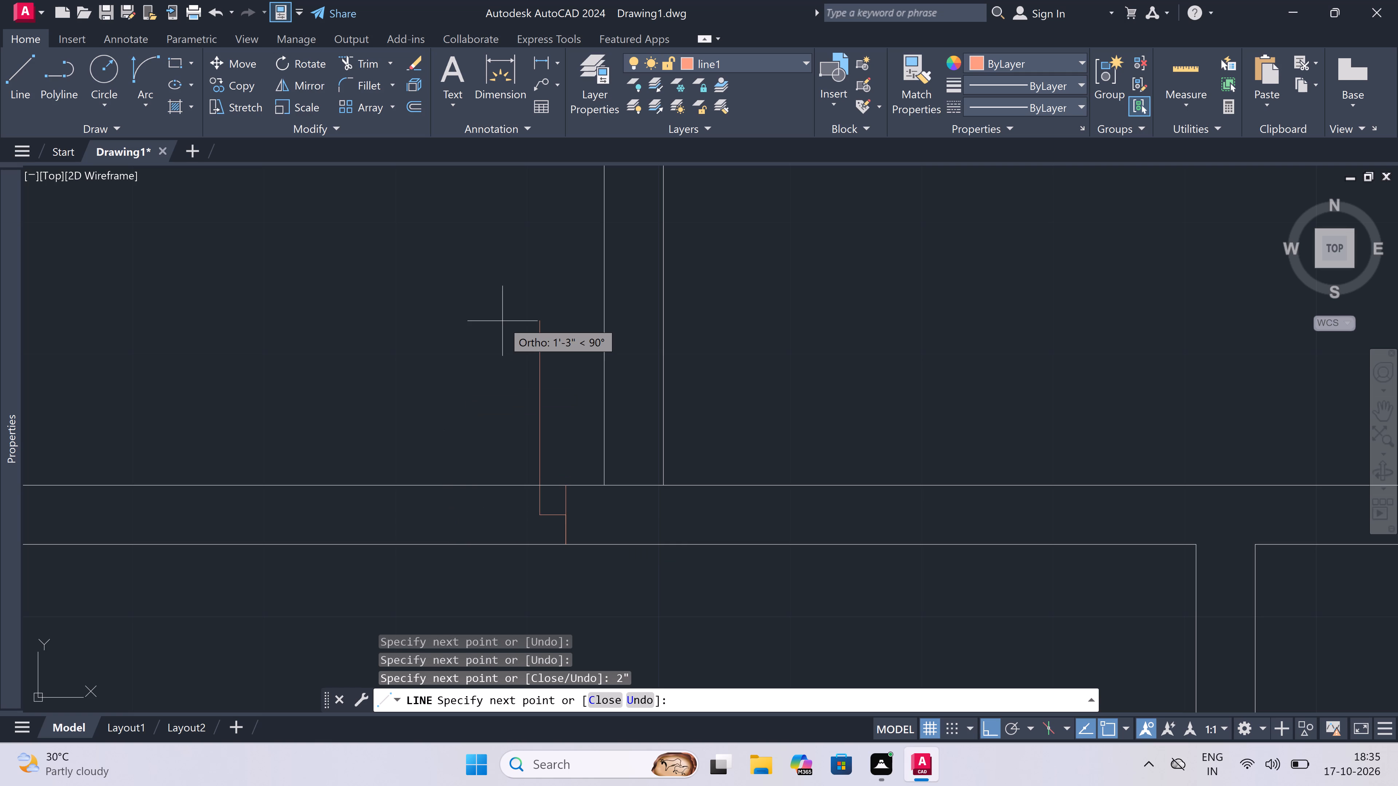
{"action": "type", "text": "2'"}
{"action": "key", "text": "space"}
{"action": "key", "text": "Escape"}
Draw the 2' door's opposite jamb across the wall further left, with a 2" stop rightward from its midpoint.
{"action": "key", "text": "space"}
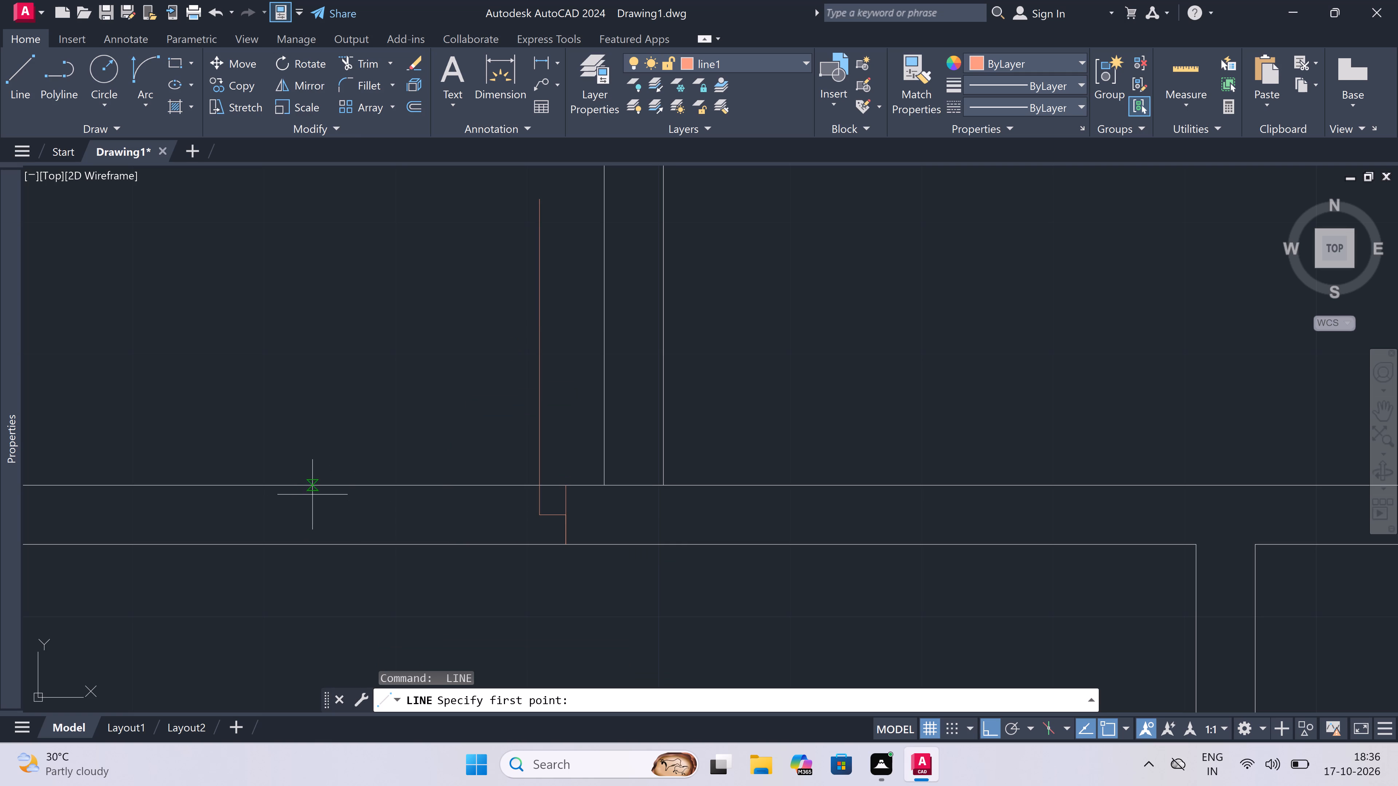
{"action": "left_click_drag", "start_coordinate": [307, 489], "coordinate": [307, 493]}
{"action": "left_click", "coordinate": [297, 543]}
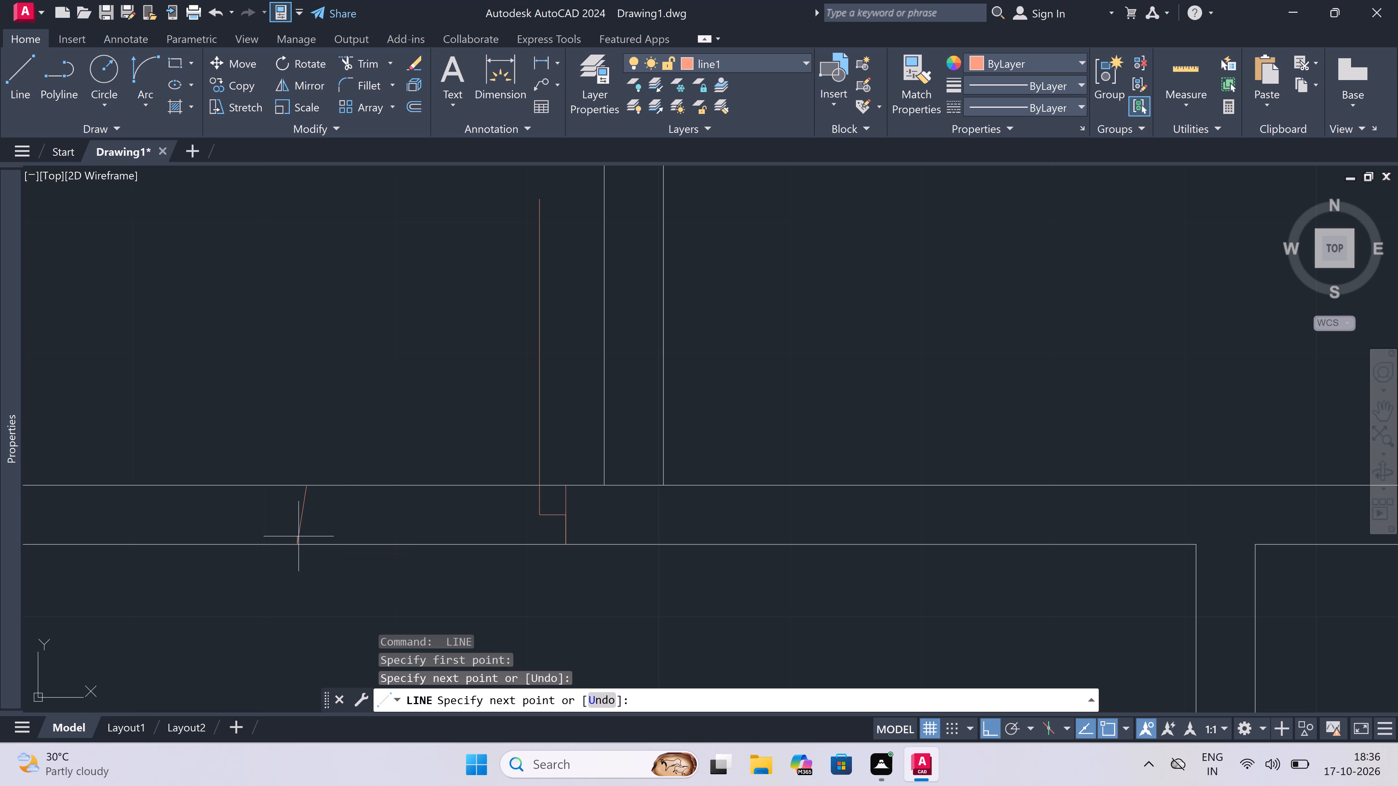
{"action": "key", "text": "ctrl+z"}
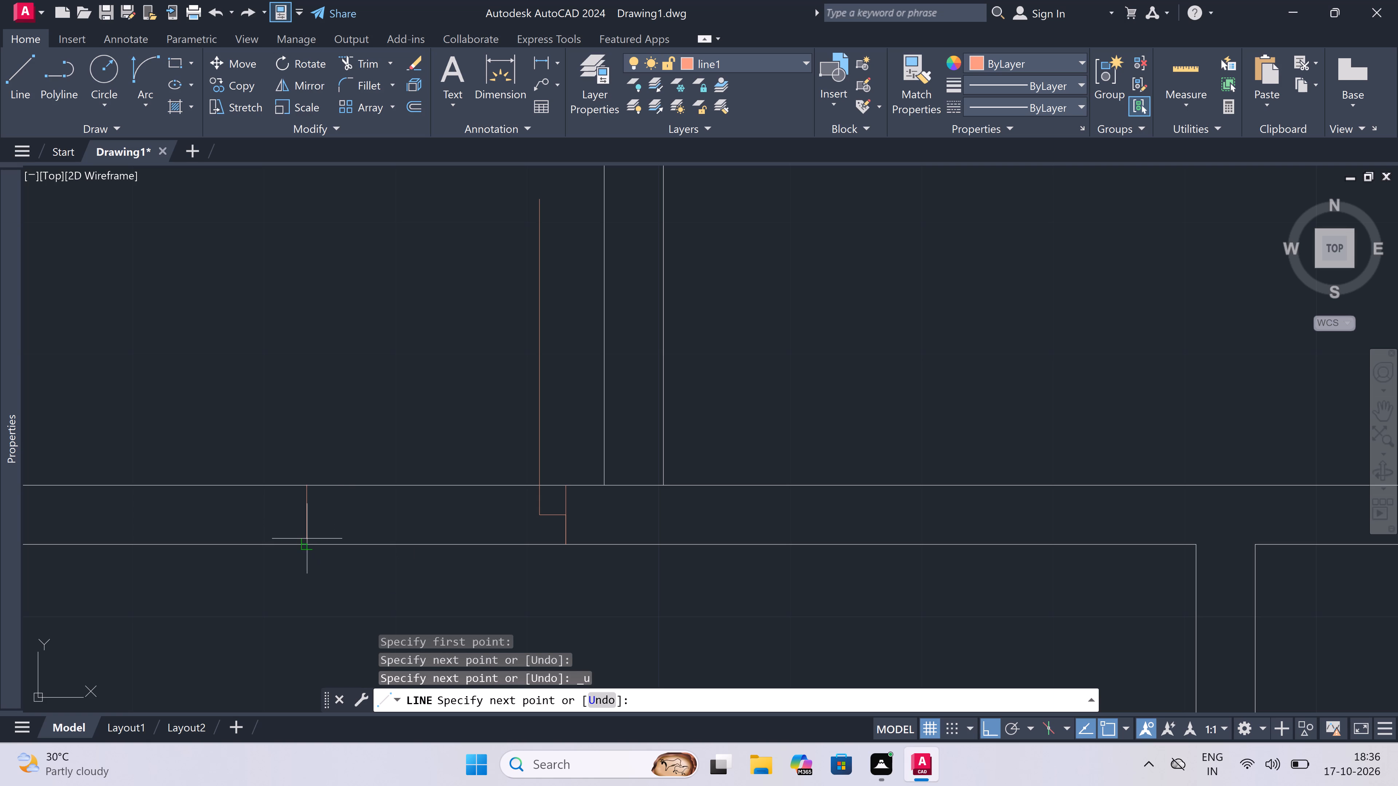
{"action": "left_click", "coordinate": [308, 539]}
{"action": "left_click", "coordinate": [306, 511]}
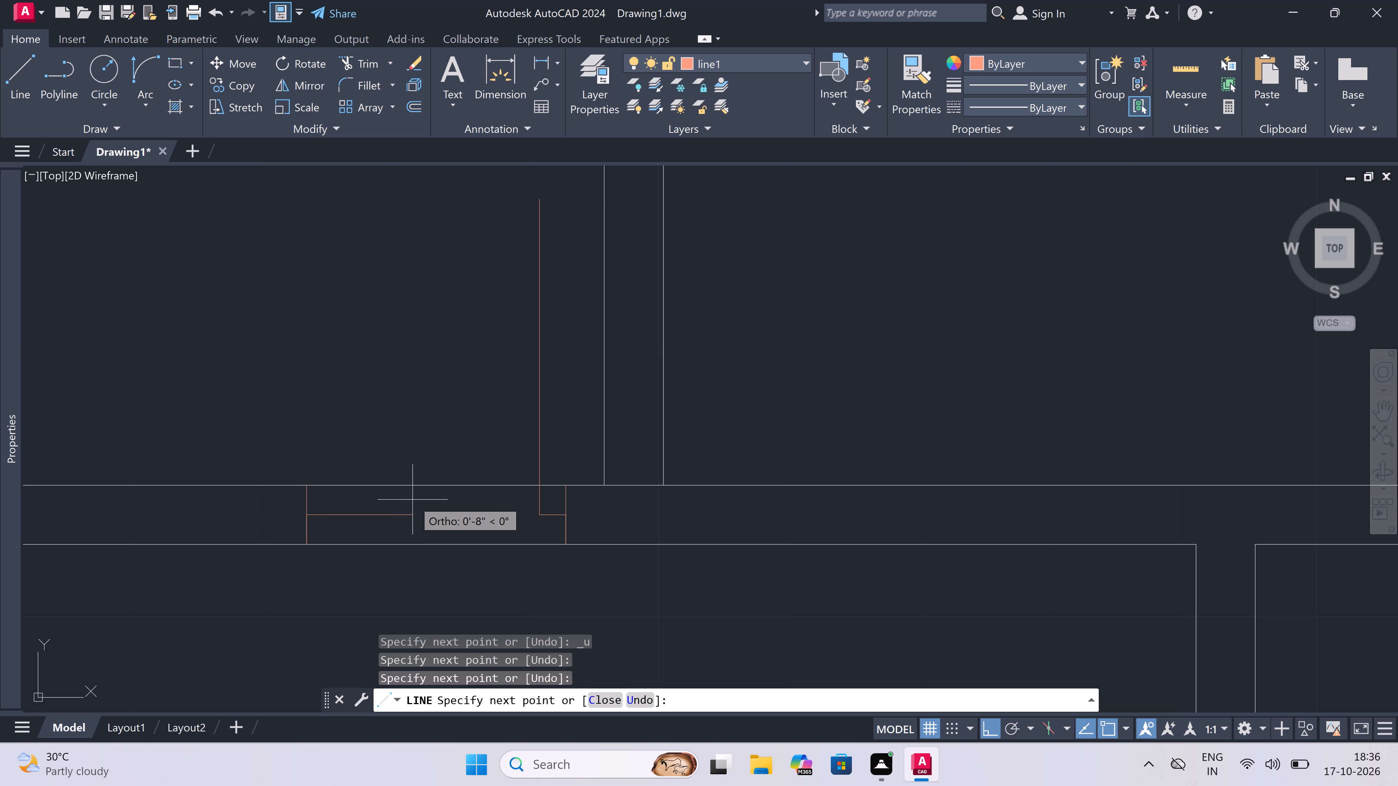
{"action": "type", "text": "2\""}
{"action": "key", "text": "space"}
{"action": "key", "text": "Escape"}
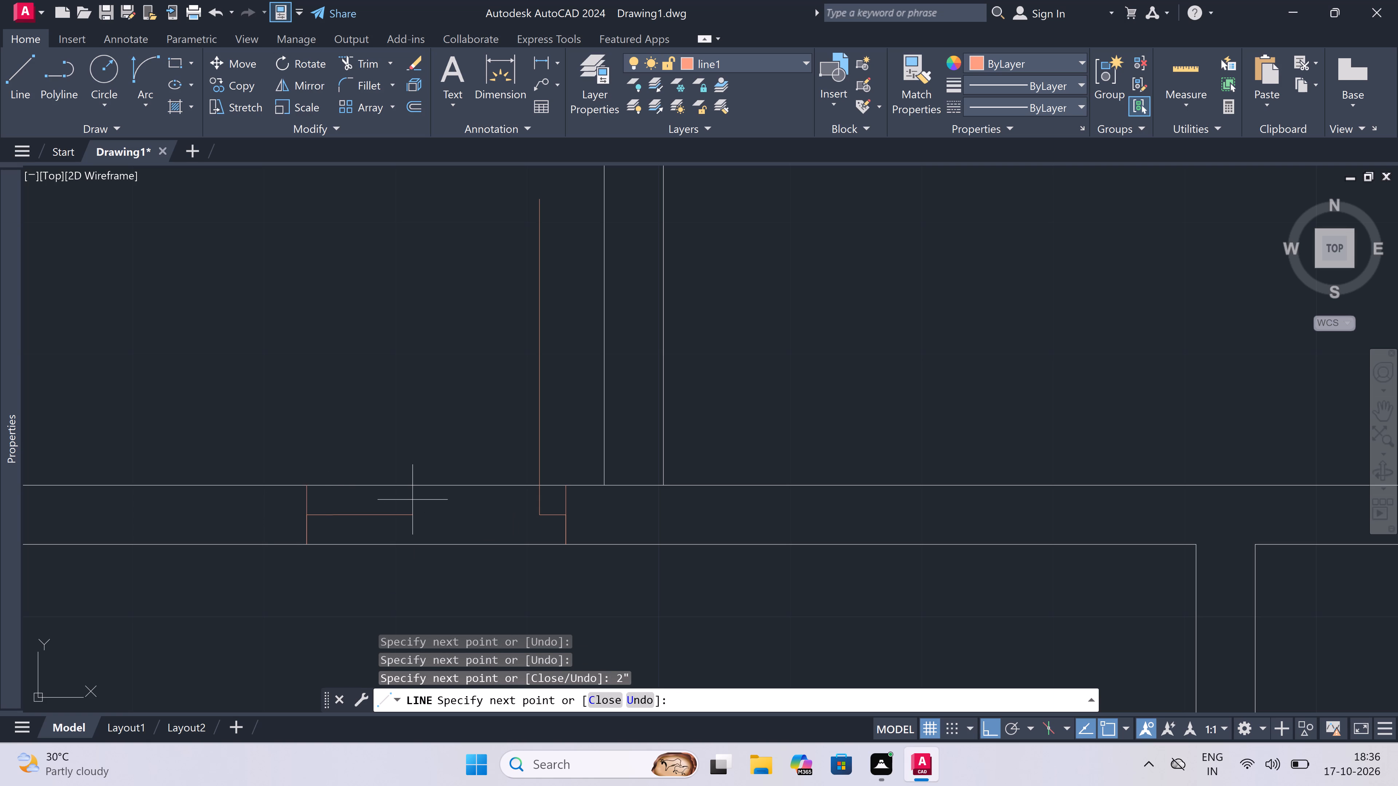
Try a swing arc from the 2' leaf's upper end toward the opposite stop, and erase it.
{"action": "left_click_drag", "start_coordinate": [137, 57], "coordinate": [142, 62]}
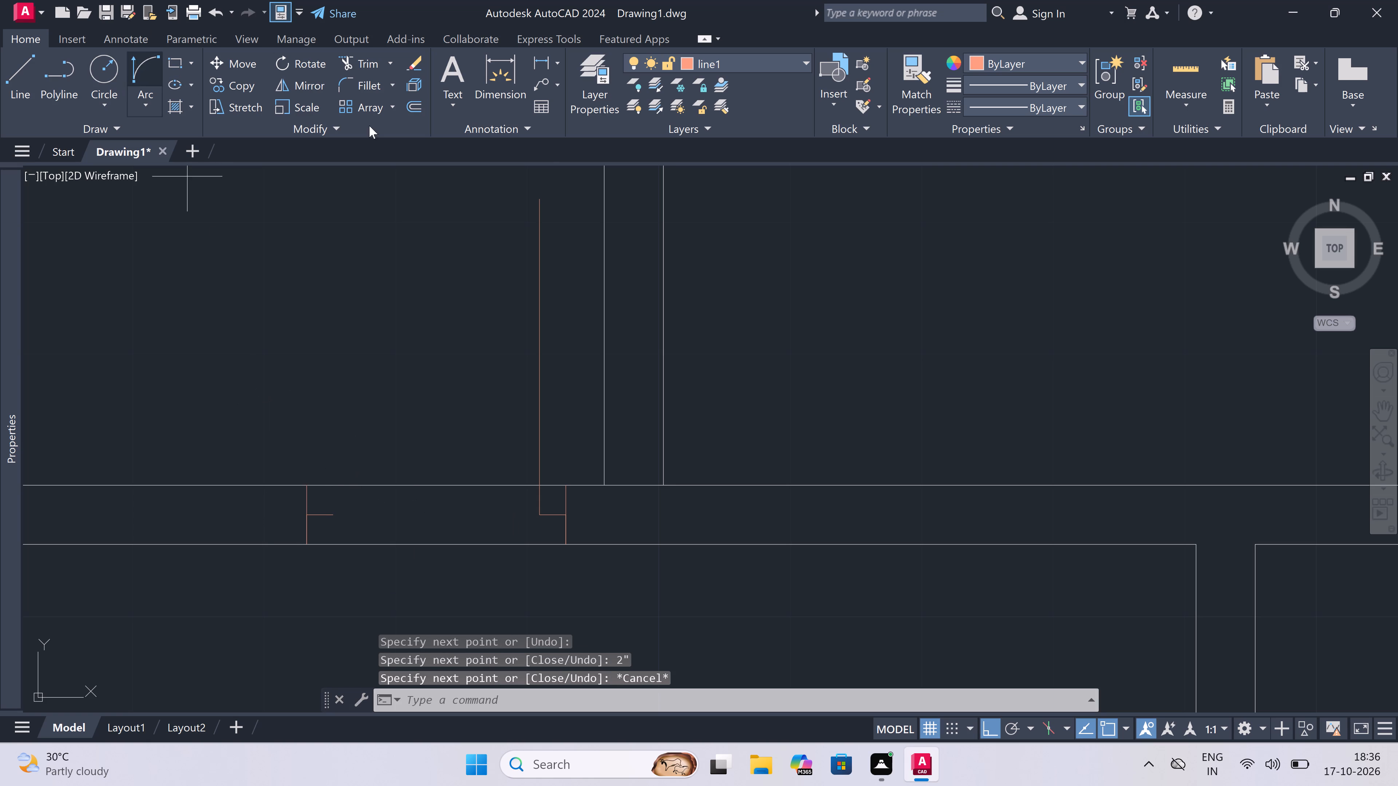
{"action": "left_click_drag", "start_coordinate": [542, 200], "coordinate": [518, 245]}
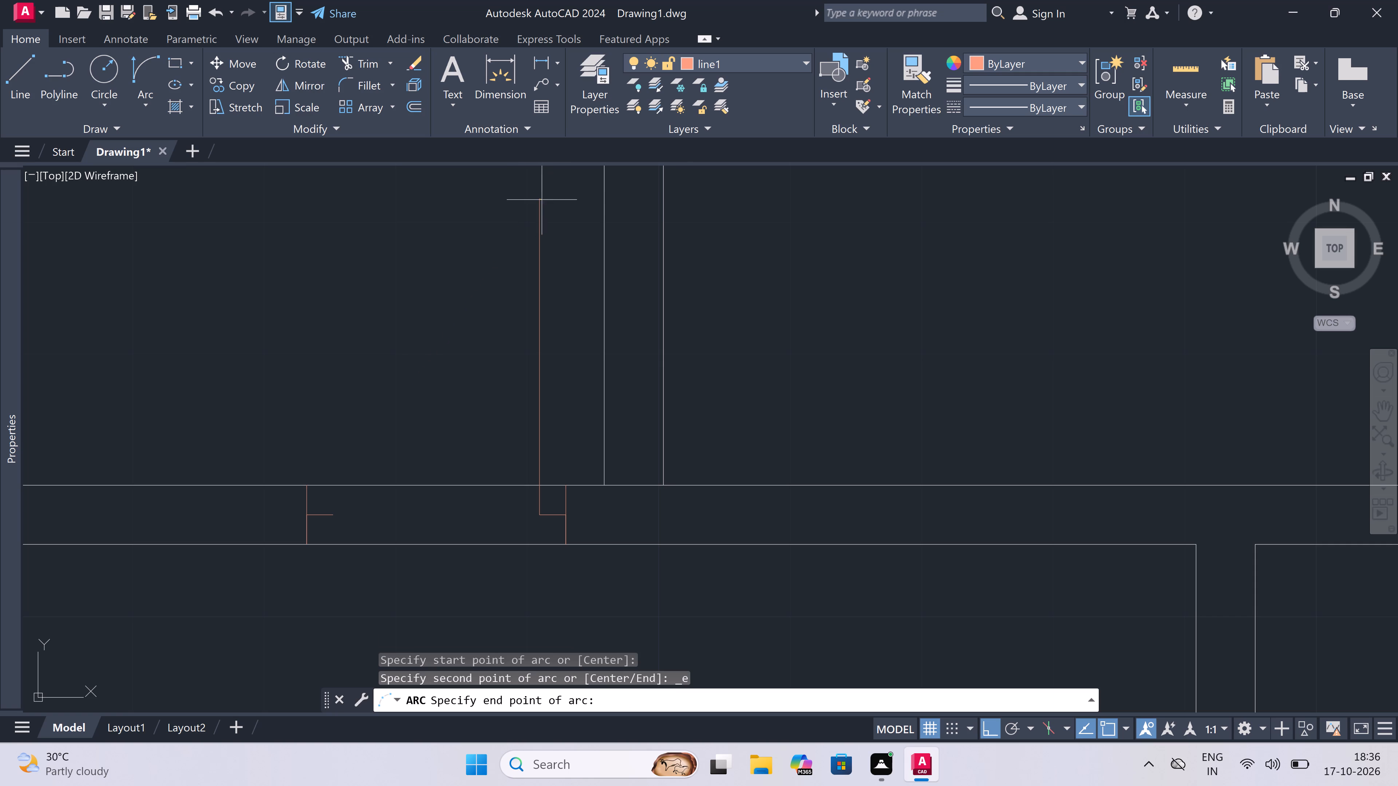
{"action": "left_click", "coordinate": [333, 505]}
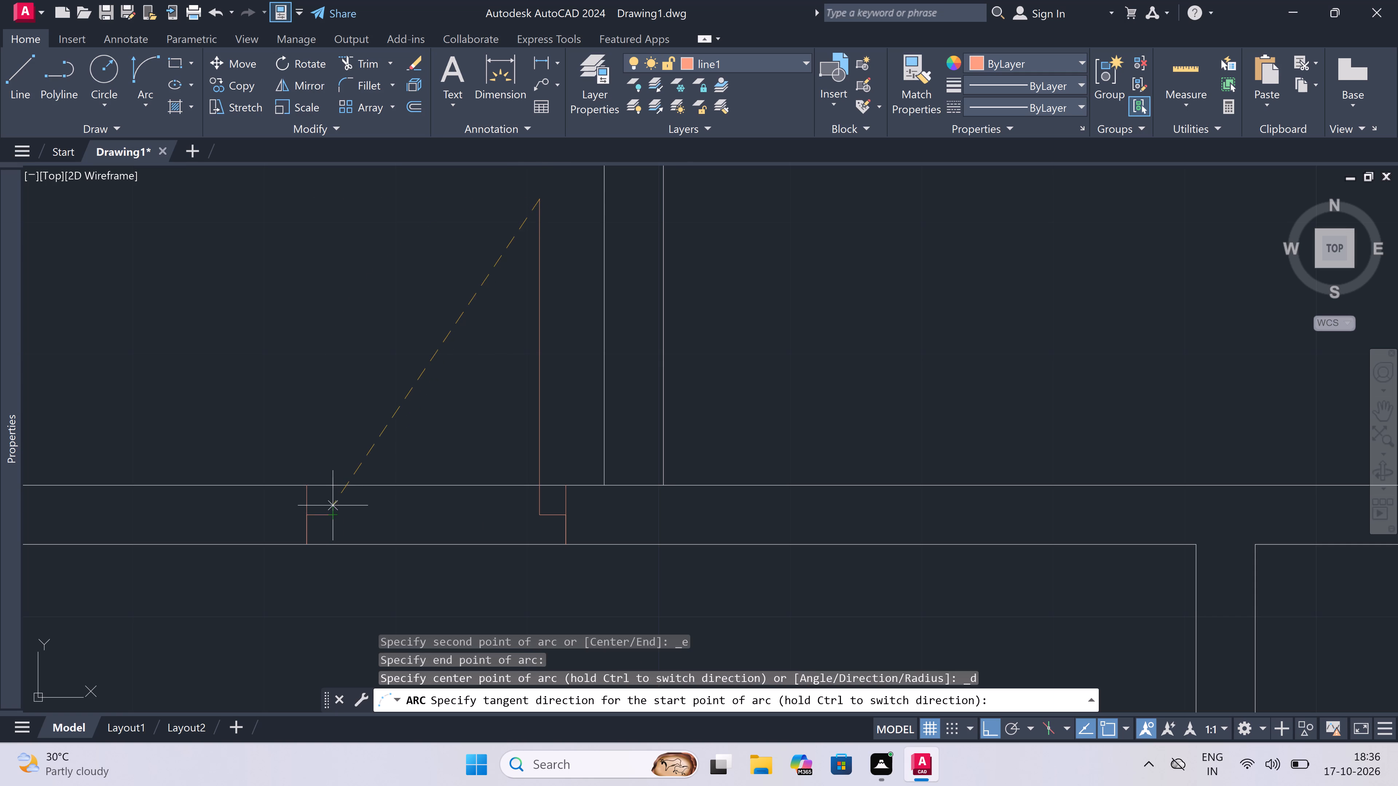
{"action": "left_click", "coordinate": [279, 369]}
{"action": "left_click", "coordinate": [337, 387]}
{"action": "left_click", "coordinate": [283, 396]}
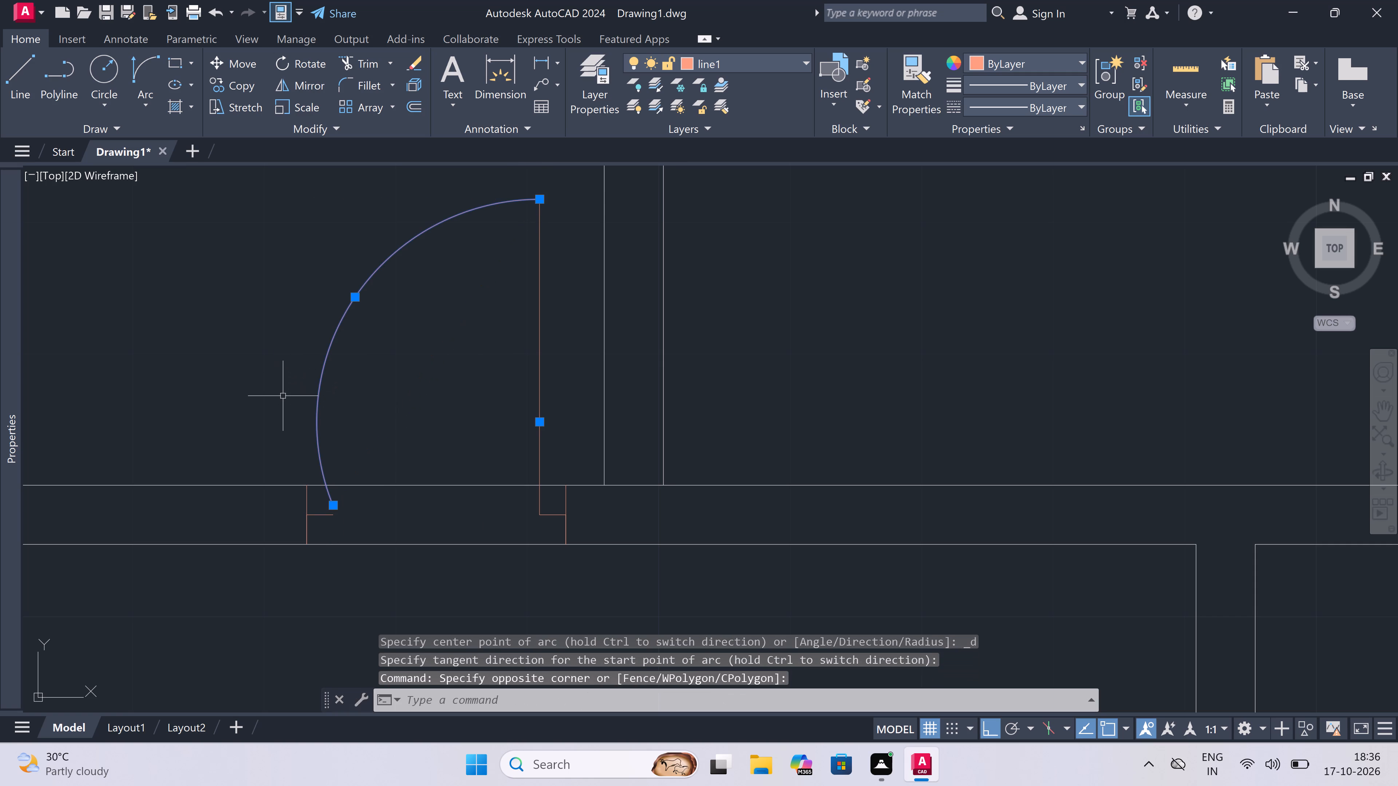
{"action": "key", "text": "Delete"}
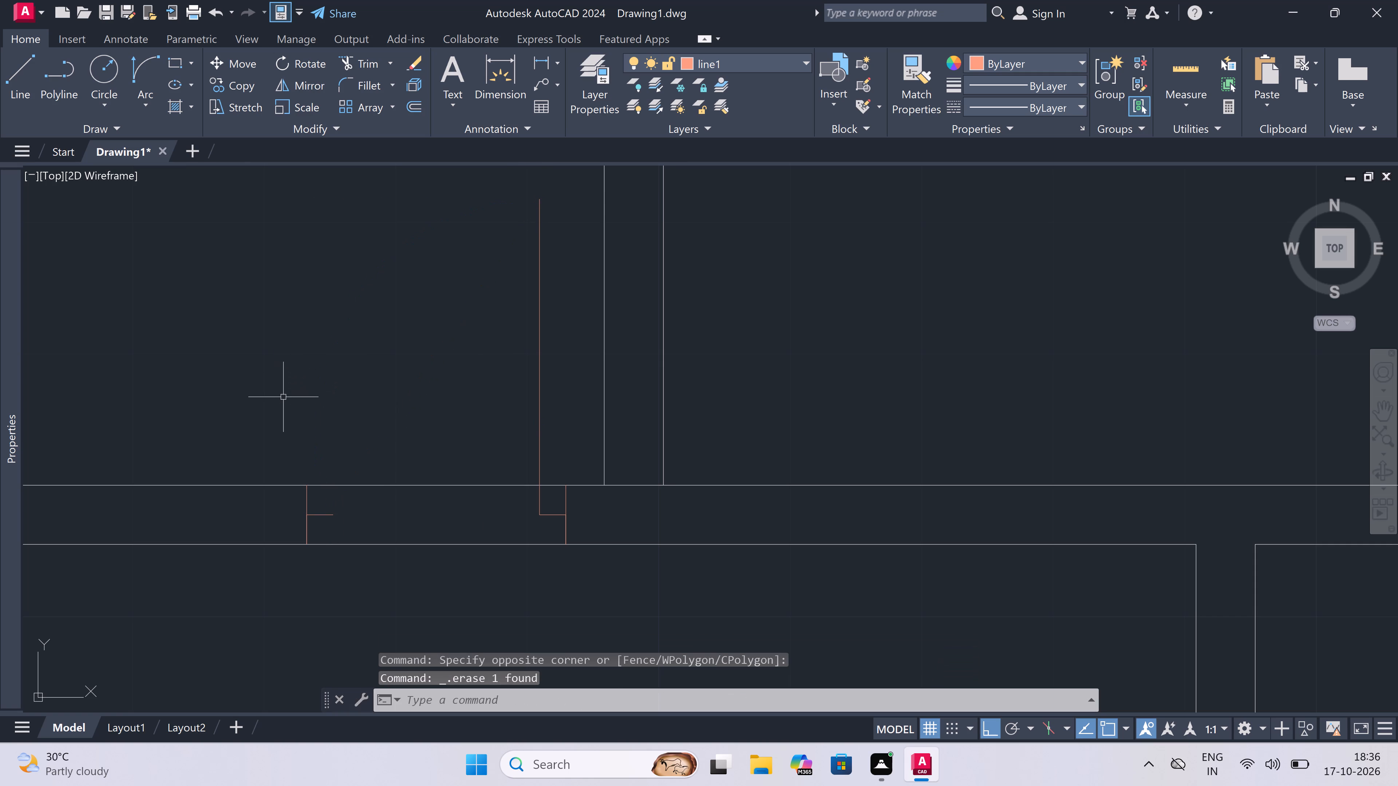
Draw the 2' door's swing arc from the leaf's upper end to the end of the opposite stop.
{"action": "left_click", "coordinate": [134, 71]}
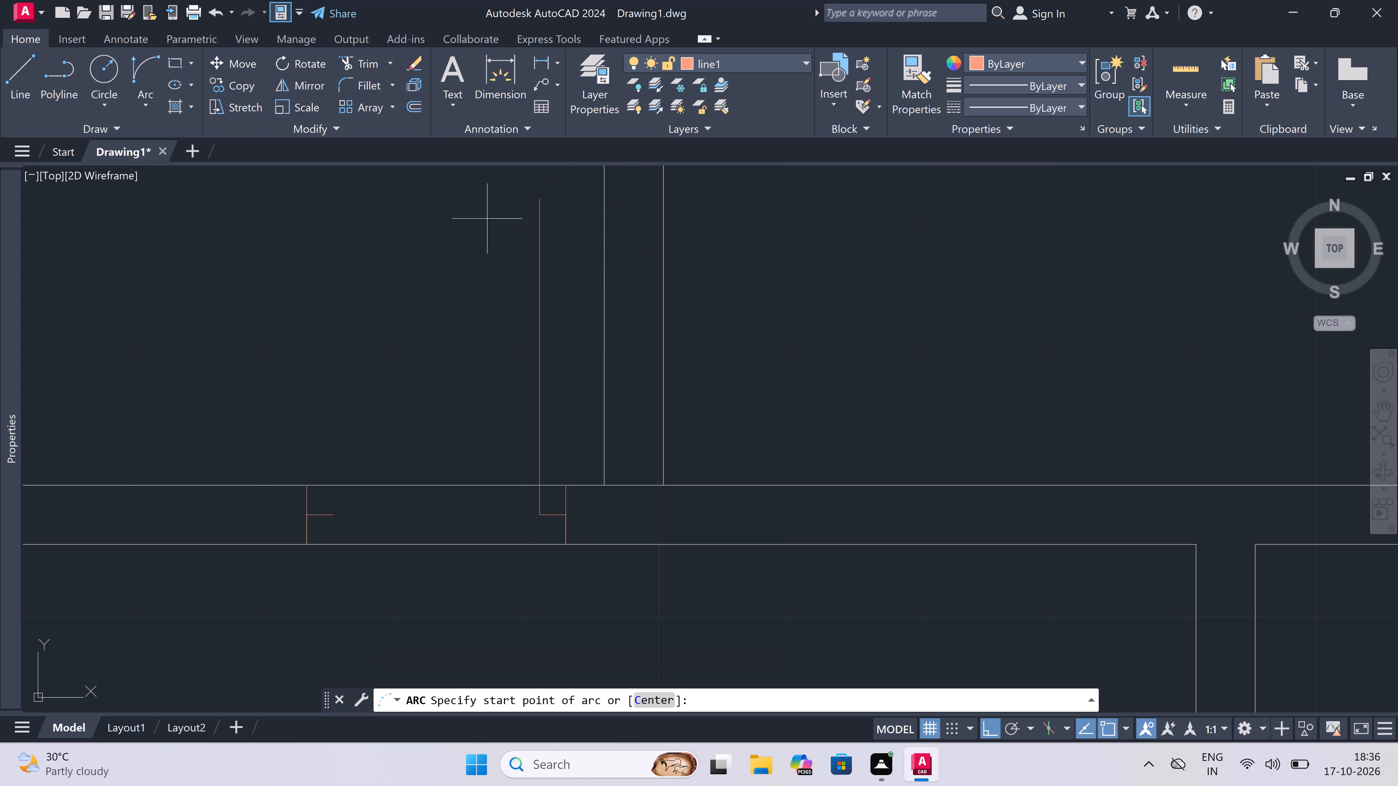
{"action": "left_click", "coordinate": [541, 199]}
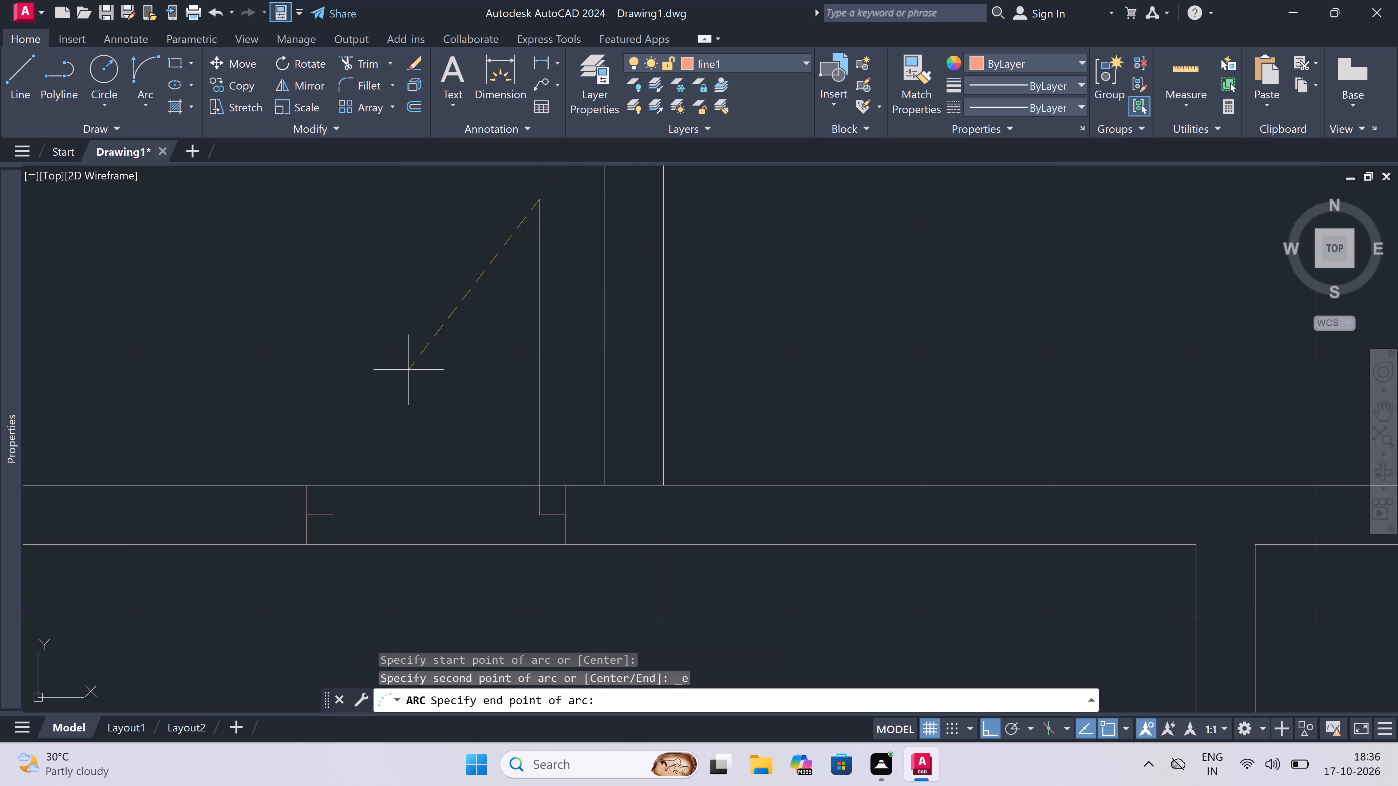
{"action": "left_click_drag", "start_coordinate": [330, 516], "coordinate": [330, 512]}
{"action": "left_click", "coordinate": [276, 370]}
Trim both wall lines between the 2' door's jambs to open the wall.
{"action": "key", "text": "t"}
{"action": "key", "text": "r"}
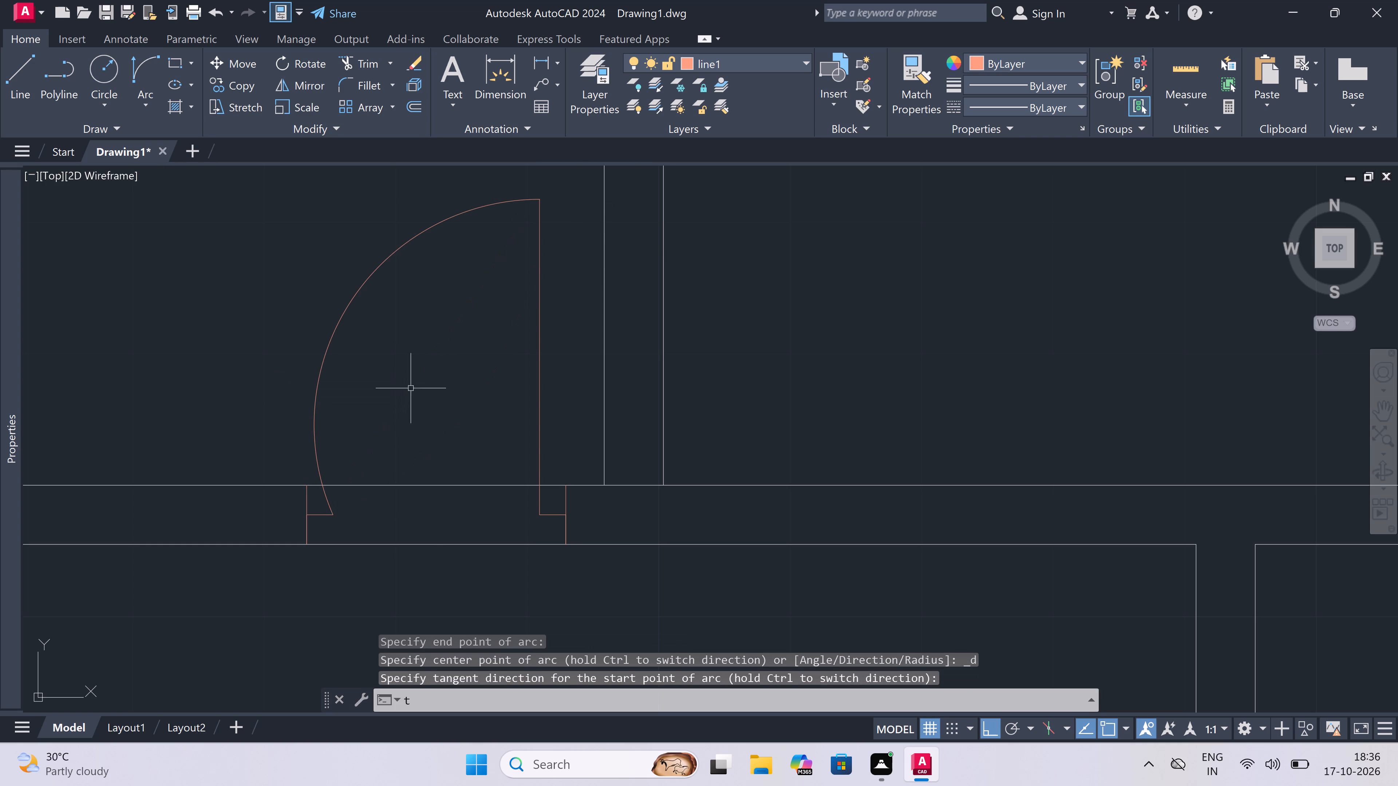
{"action": "key", "text": "space"}
{"action": "left_click_drag", "start_coordinate": [443, 565], "coordinate": [446, 541]}
{"action": "left_click", "coordinate": [451, 460]}
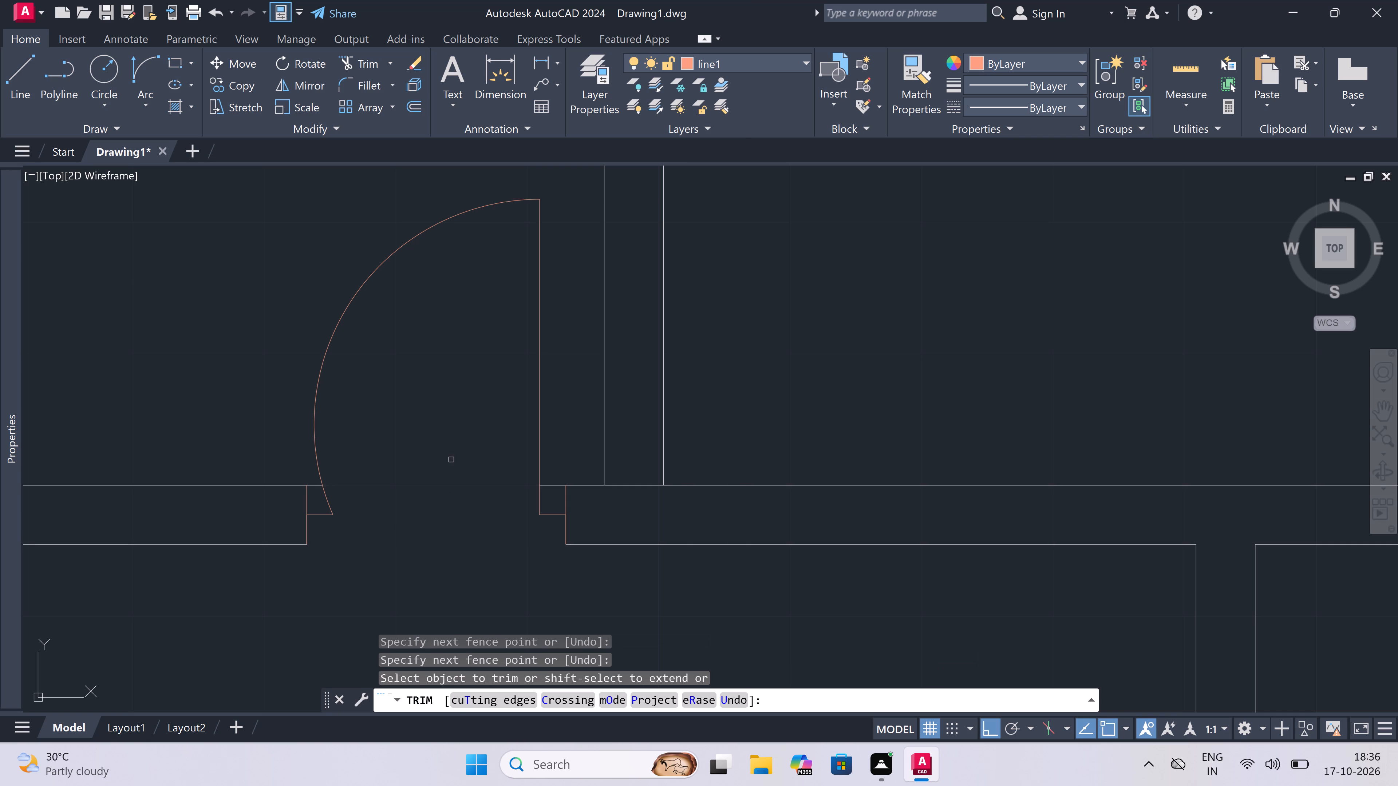
{"action": "scroll", "coordinate": [455, 470], "scroll_direction": "down", "scroll_amount": 9}
{"action": "scroll", "coordinate": [458, 473], "scroll_direction": "up", "scroll_amount": 2}
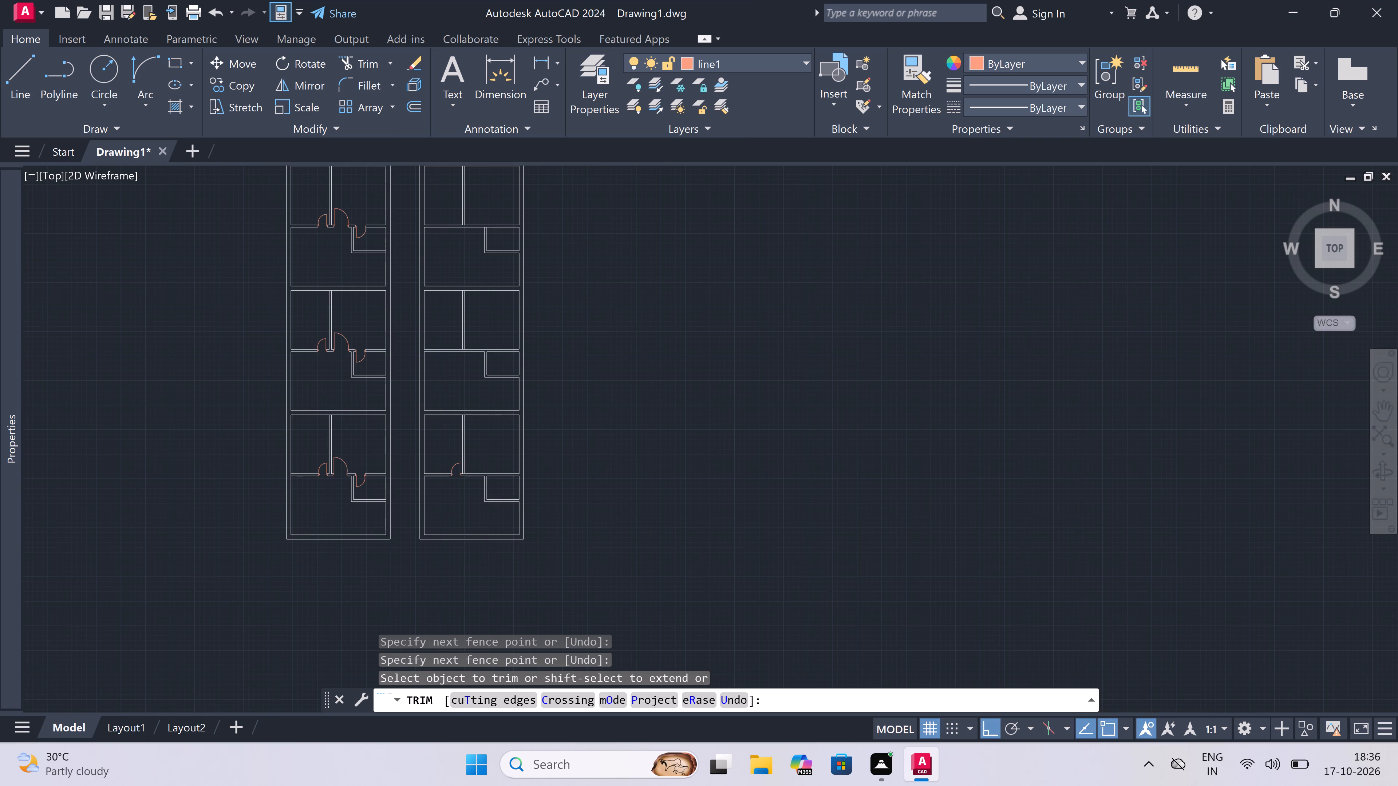
{"action": "key", "text": "Escape"}
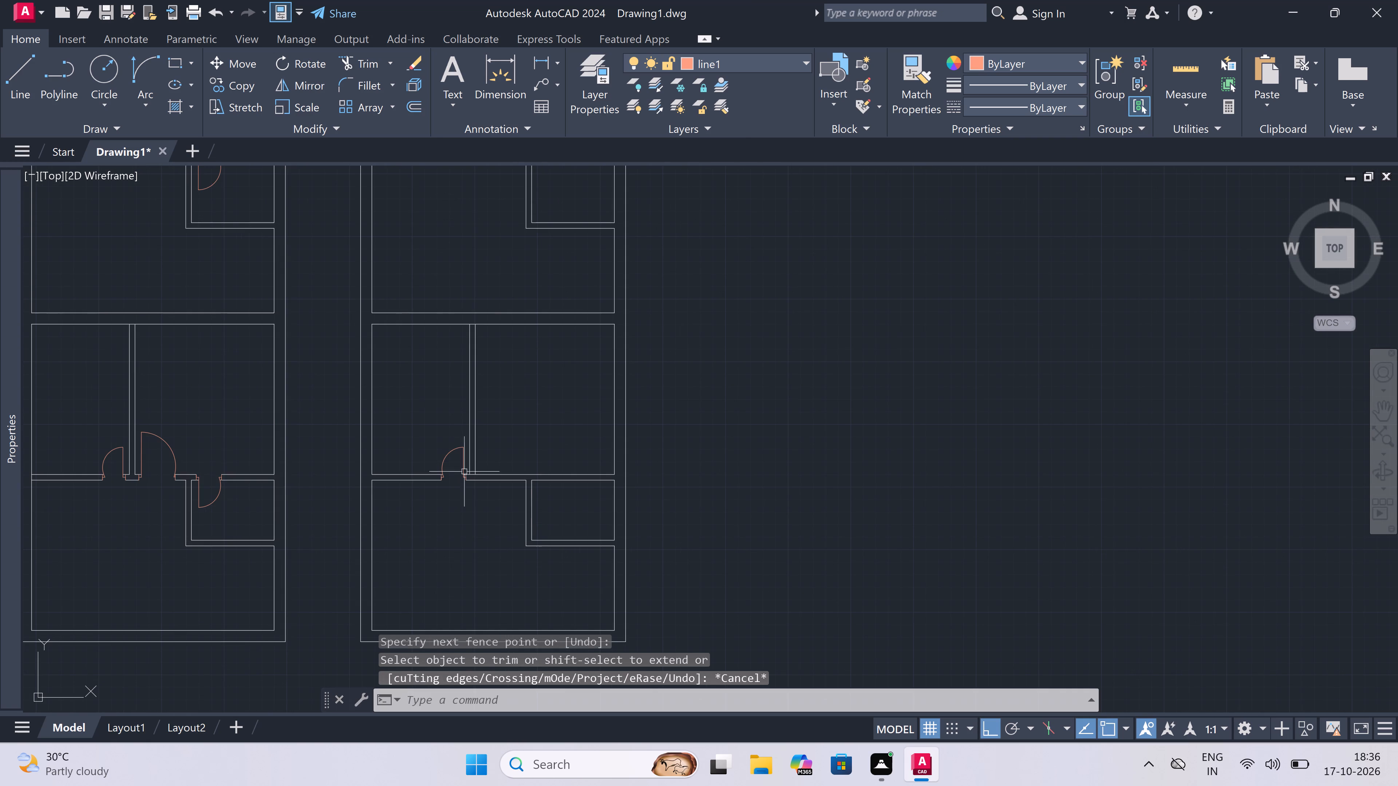
Trim the upper wall line between the partition's two lines so the partition joins the horizontal wall openly.
{"action": "scroll", "coordinate": [494, 446], "scroll_direction": "up", "scroll_amount": 3}
{"action": "key", "text": "space"}
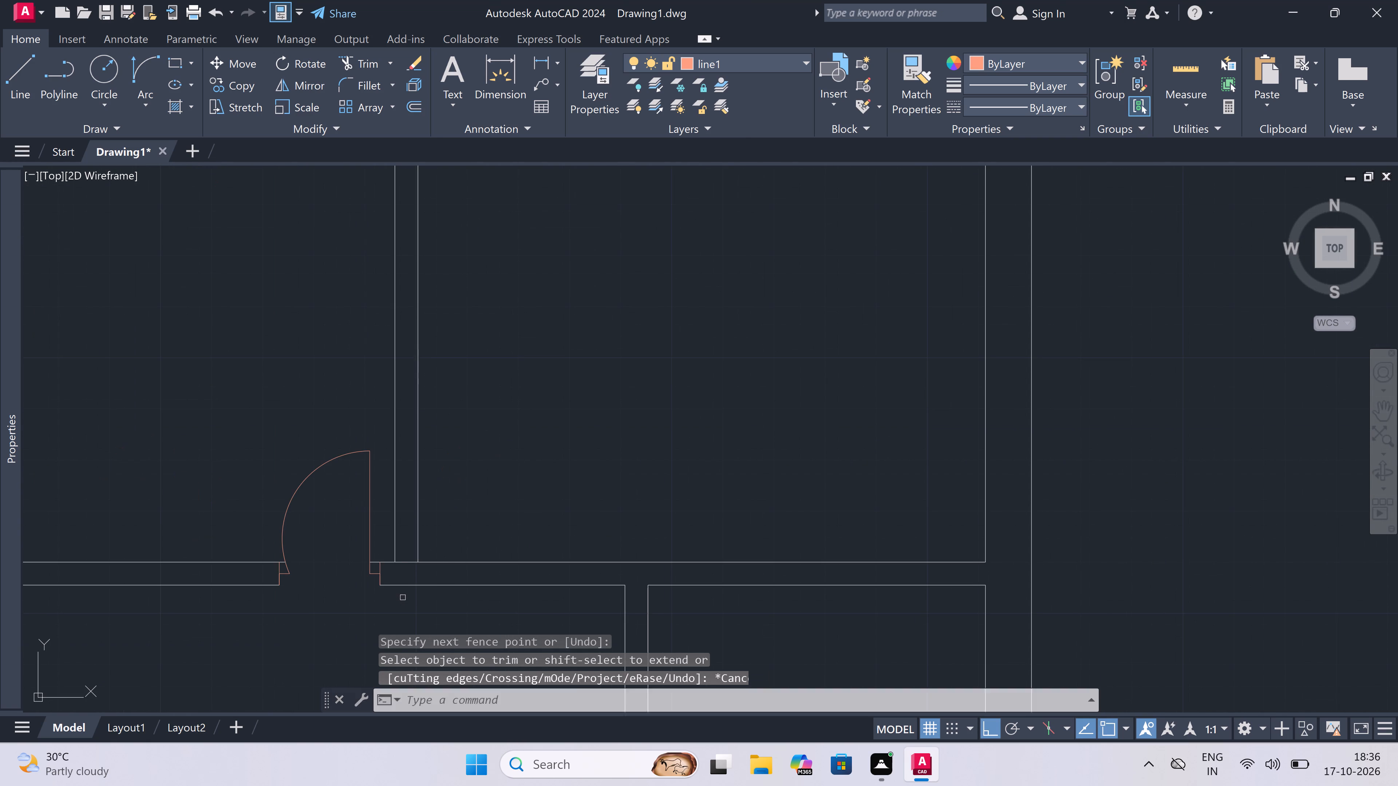
{"action": "scroll", "coordinate": [410, 576], "scroll_direction": "up", "scroll_amount": 2}
{"action": "left_click", "coordinate": [415, 573]}
{"action": "left_click", "coordinate": [436, 467]}
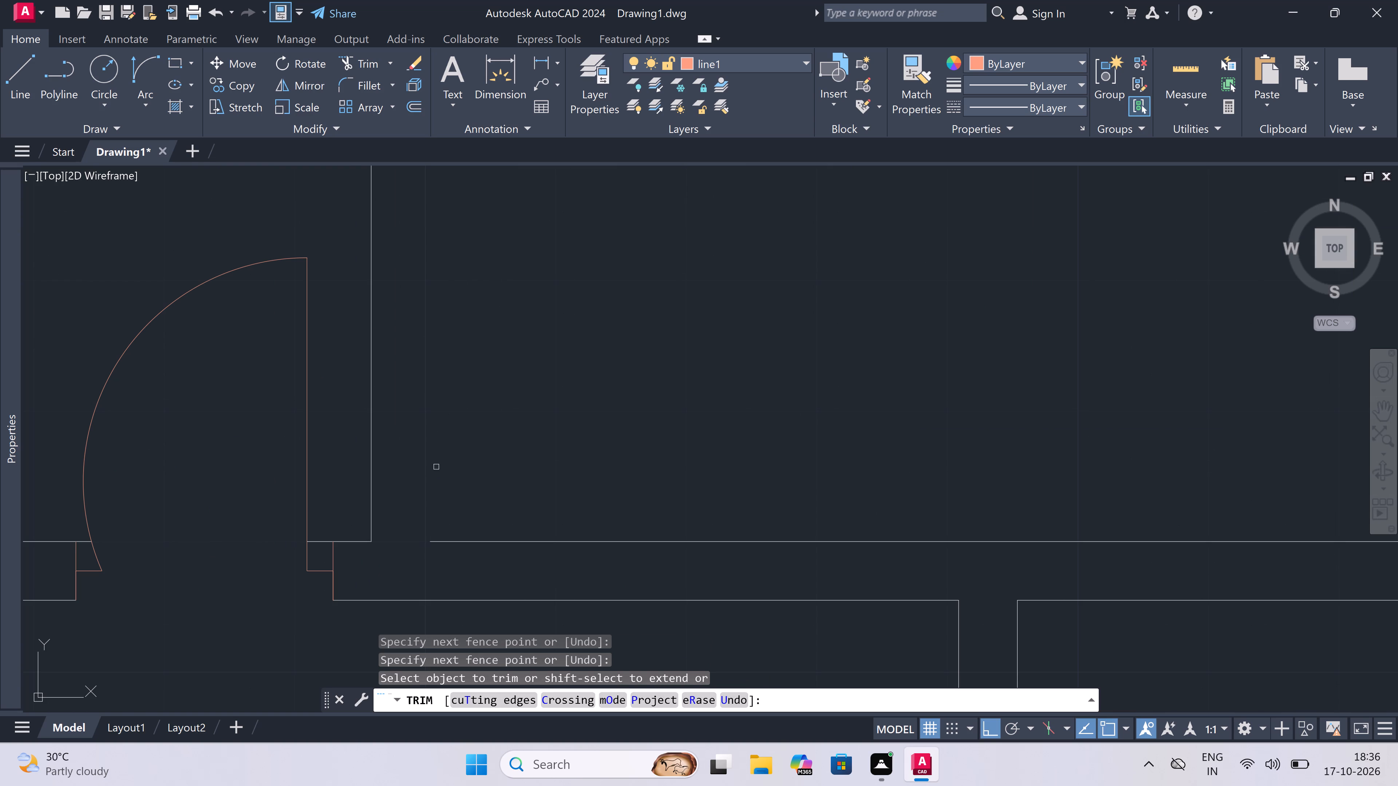
{"action": "key", "text": "ctrl+z"}
{"action": "scroll", "coordinate": [405, 577], "scroll_direction": "up", "scroll_amount": 3}
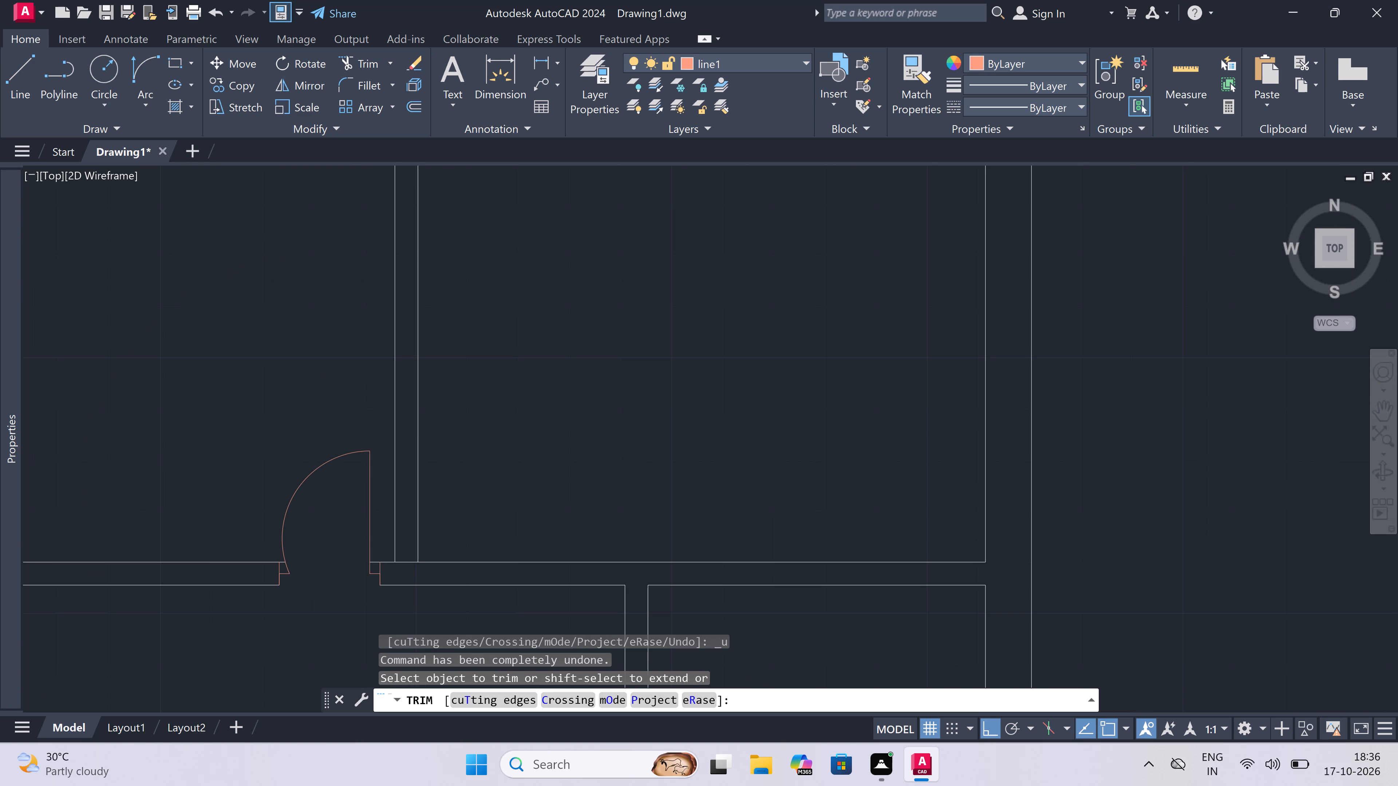
{"action": "left_click", "coordinate": [413, 555]}
{"action": "left_click", "coordinate": [434, 434]}
{"action": "key", "text": "Escape"}
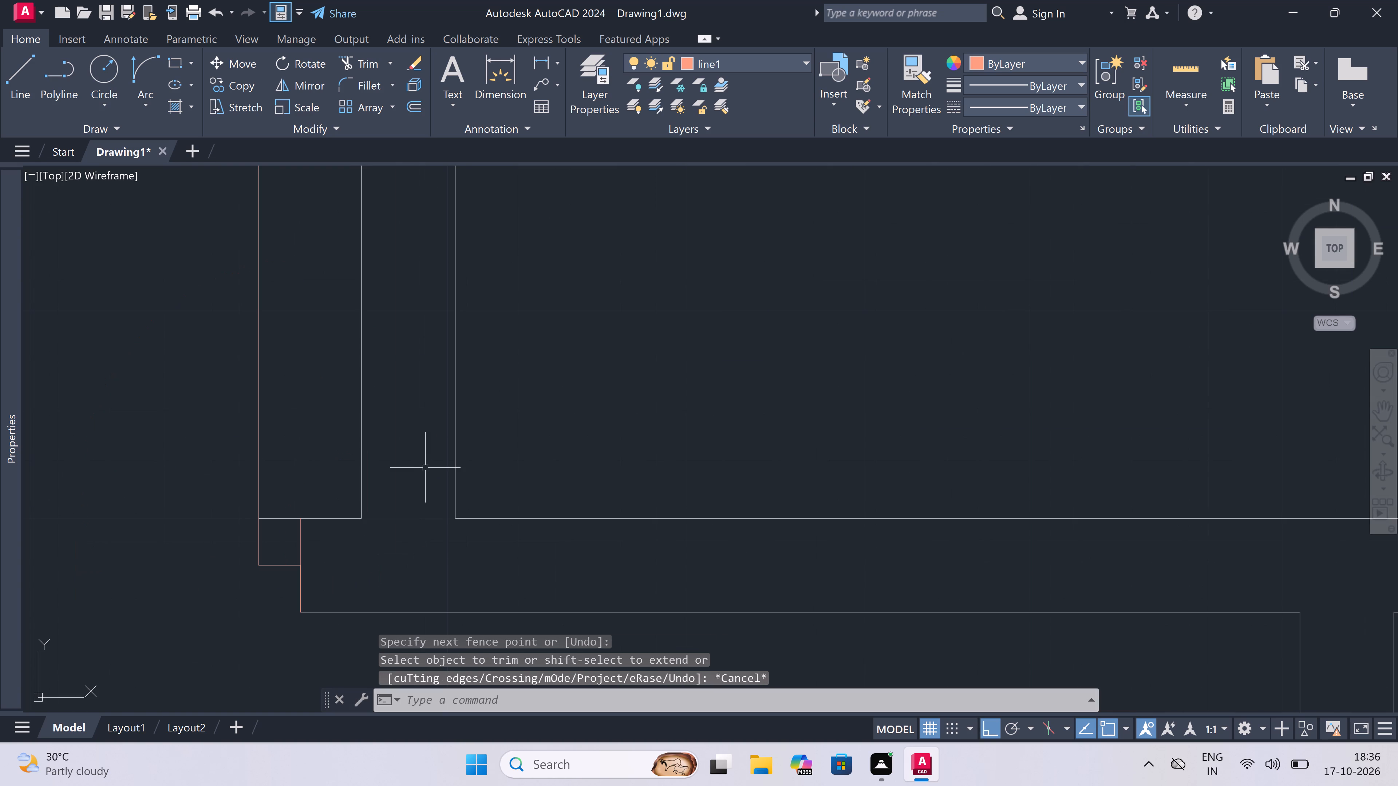
Draw a jamb across the wall just right of the partition, with a 2" stop rightward from its midpoint and a 3' leaf upward.
{"action": "key", "text": "l"}
{"action": "key", "text": "space"}
{"action": "left_click_drag", "start_coordinate": [529, 523], "coordinate": [530, 525]}
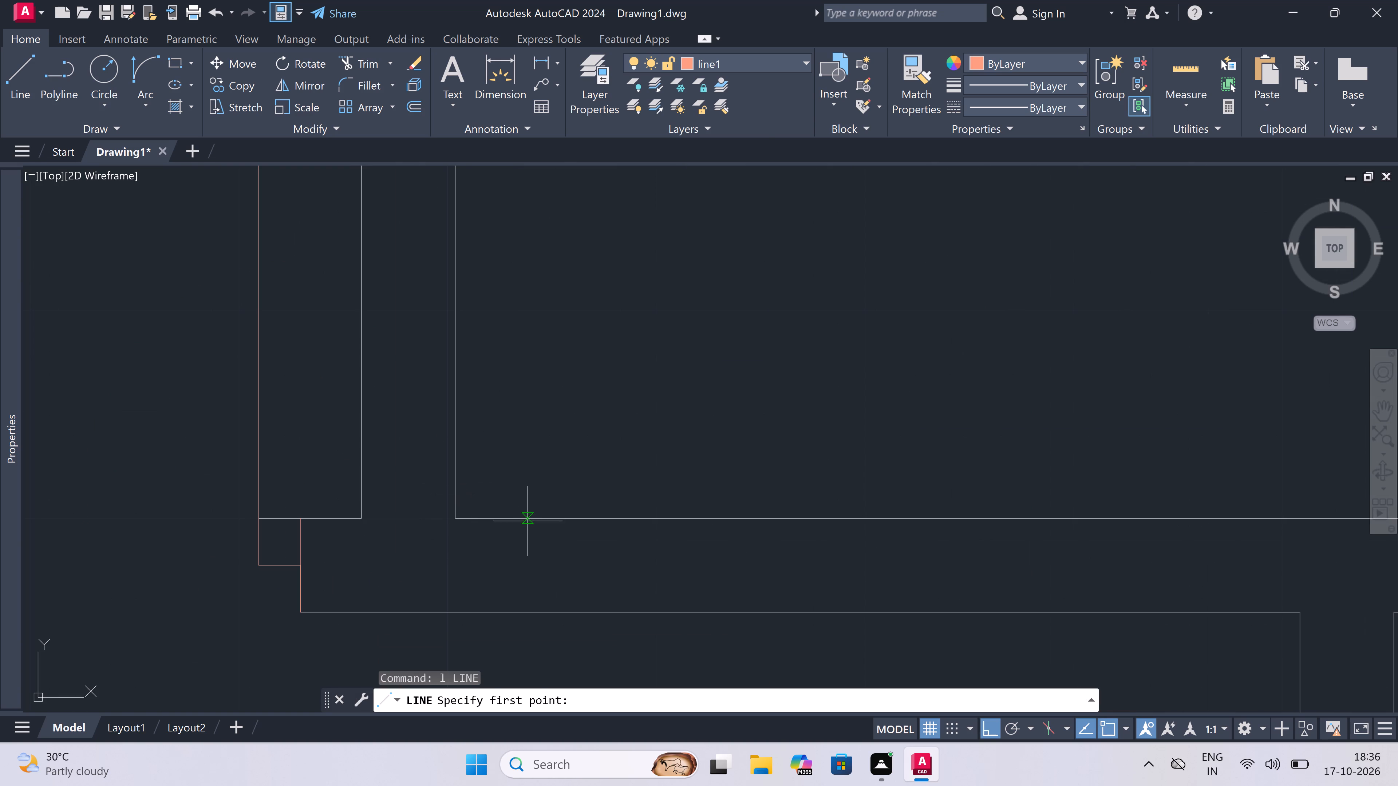
{"action": "left_click_drag", "start_coordinate": [530, 525], "coordinate": [531, 541]}
{"action": "left_click", "coordinate": [529, 616]}
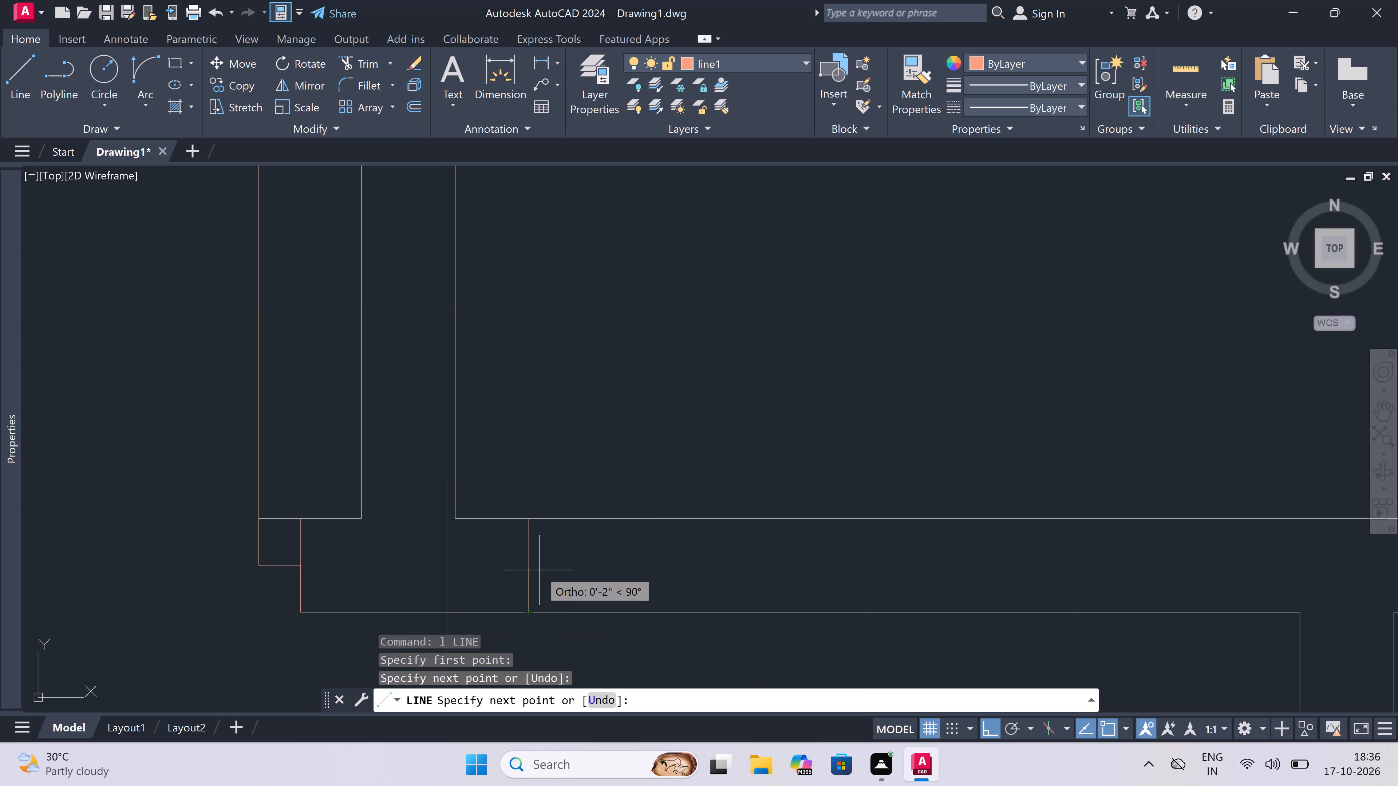
{"action": "left_click", "coordinate": [529, 563]}
{"action": "type", "text": "2\""}
{"action": "key", "text": "space"}
{"action": "scroll", "coordinate": [609, 561], "scroll_direction": "down", "scroll_amount": 4}
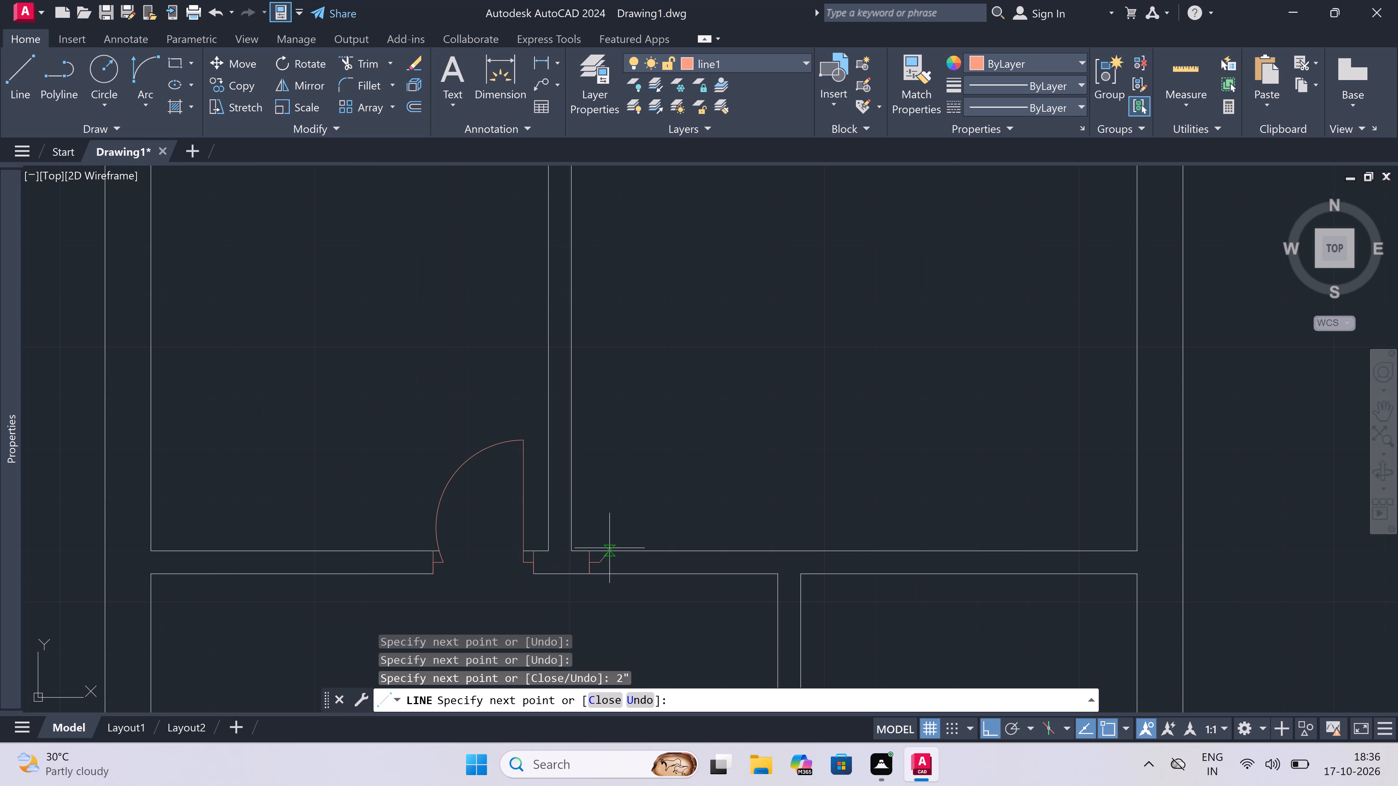
{"action": "scroll", "coordinate": [625, 474], "scroll_direction": "up", "scroll_amount": 2}
{"action": "key", "text": "3"}
{"action": "type", "text": "'"}
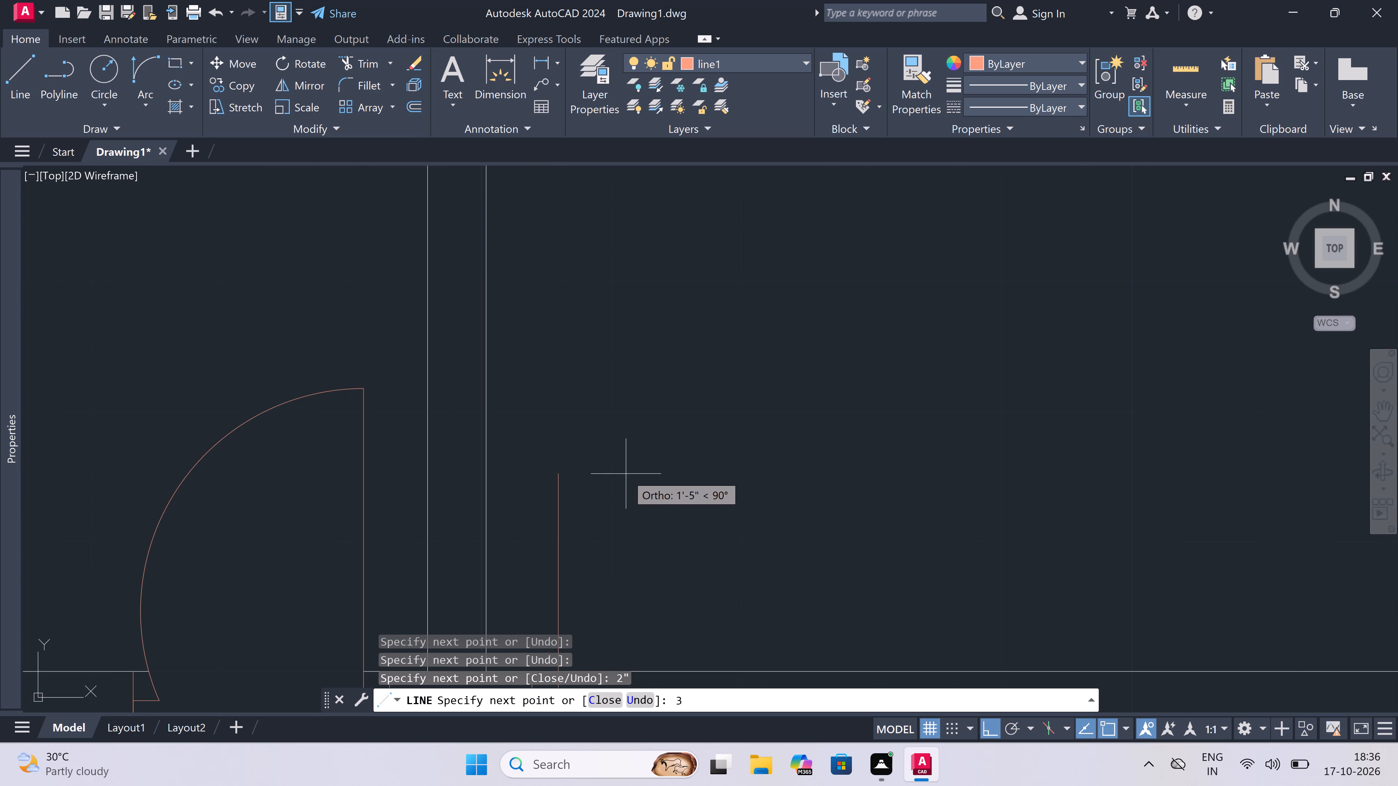
{"action": "key", "text": "space"}
{"action": "key", "text": "Escape"}
Draw the 3' door's opposite jamb across the wall further right, with a 2" stop leftward from its midpoint.
{"action": "key", "text": "space"}
{"action": "scroll", "coordinate": [626, 474], "scroll_direction": "down", "scroll_amount": 3}
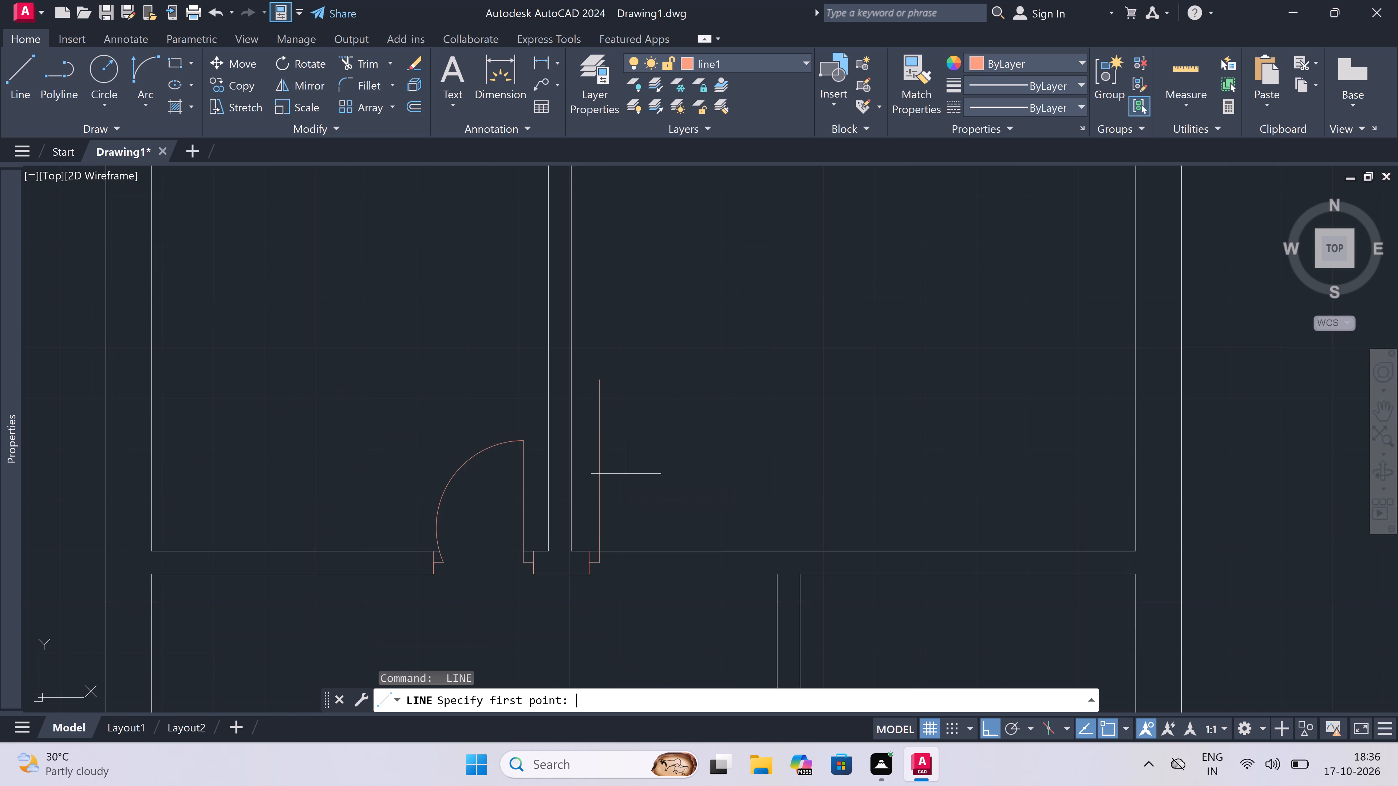
{"action": "scroll", "coordinate": [723, 491], "scroll_direction": "up", "scroll_amount": 2}
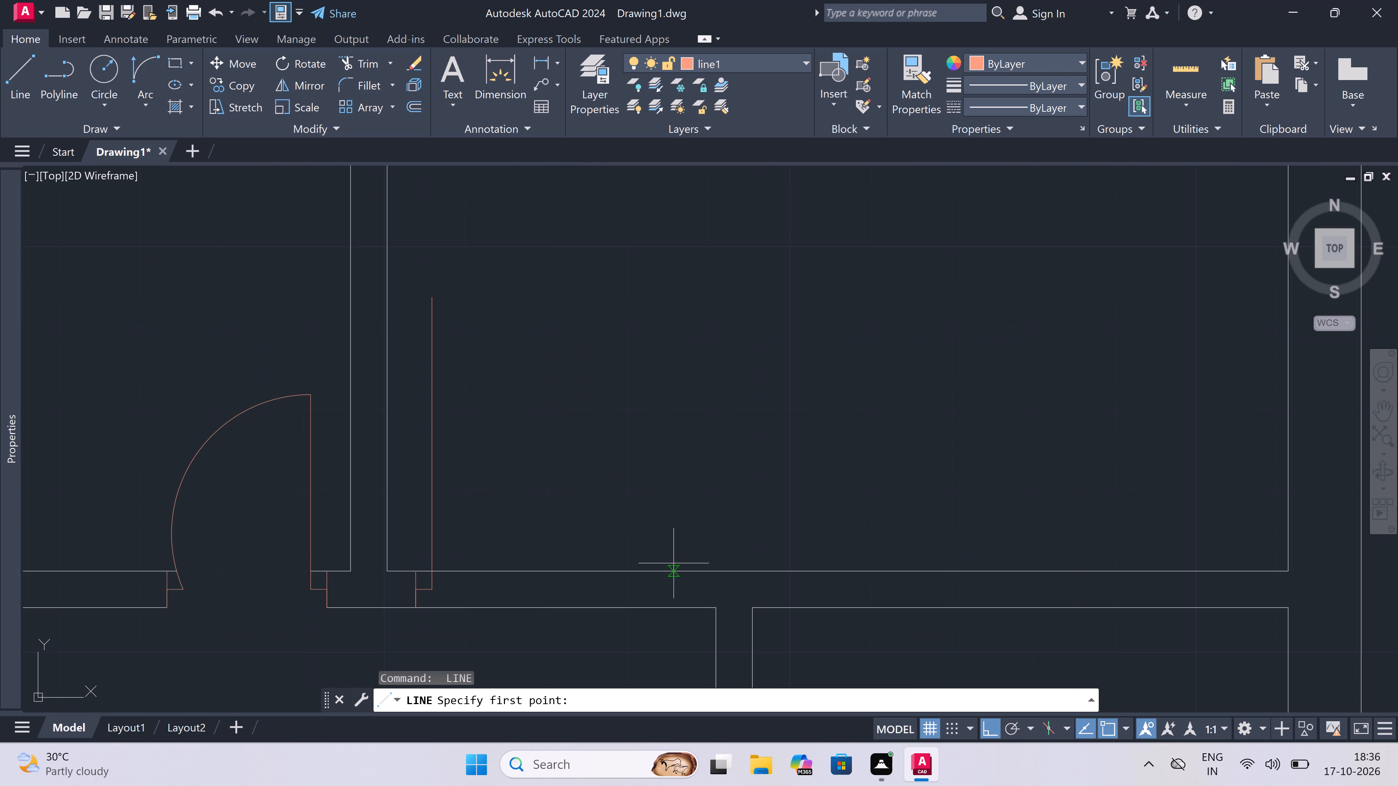
{"action": "left_click", "coordinate": [671, 571]}
{"action": "left_click", "coordinate": [673, 609]}
{"action": "left_click", "coordinate": [677, 594]}
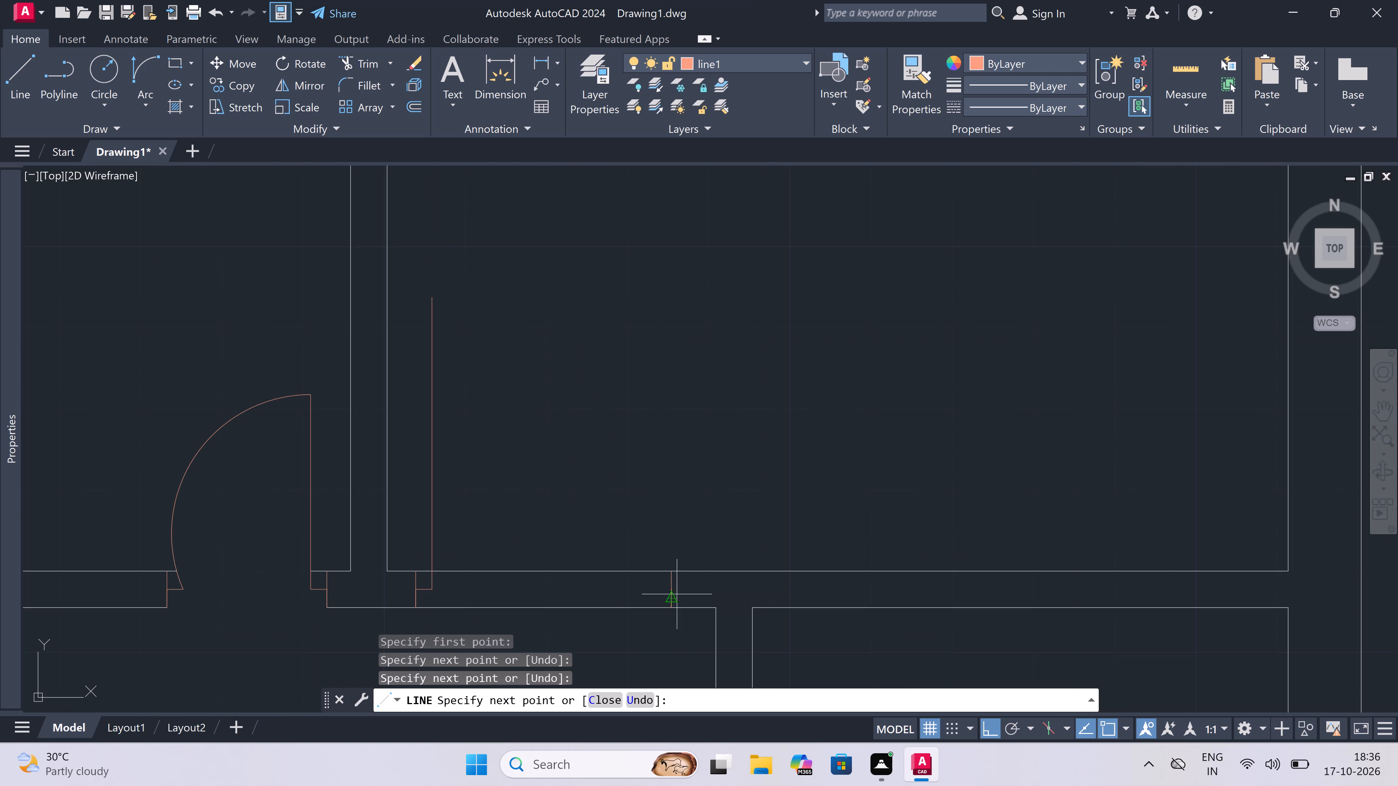
{"action": "type", "text": "2\""}
{"action": "key", "text": "space"}
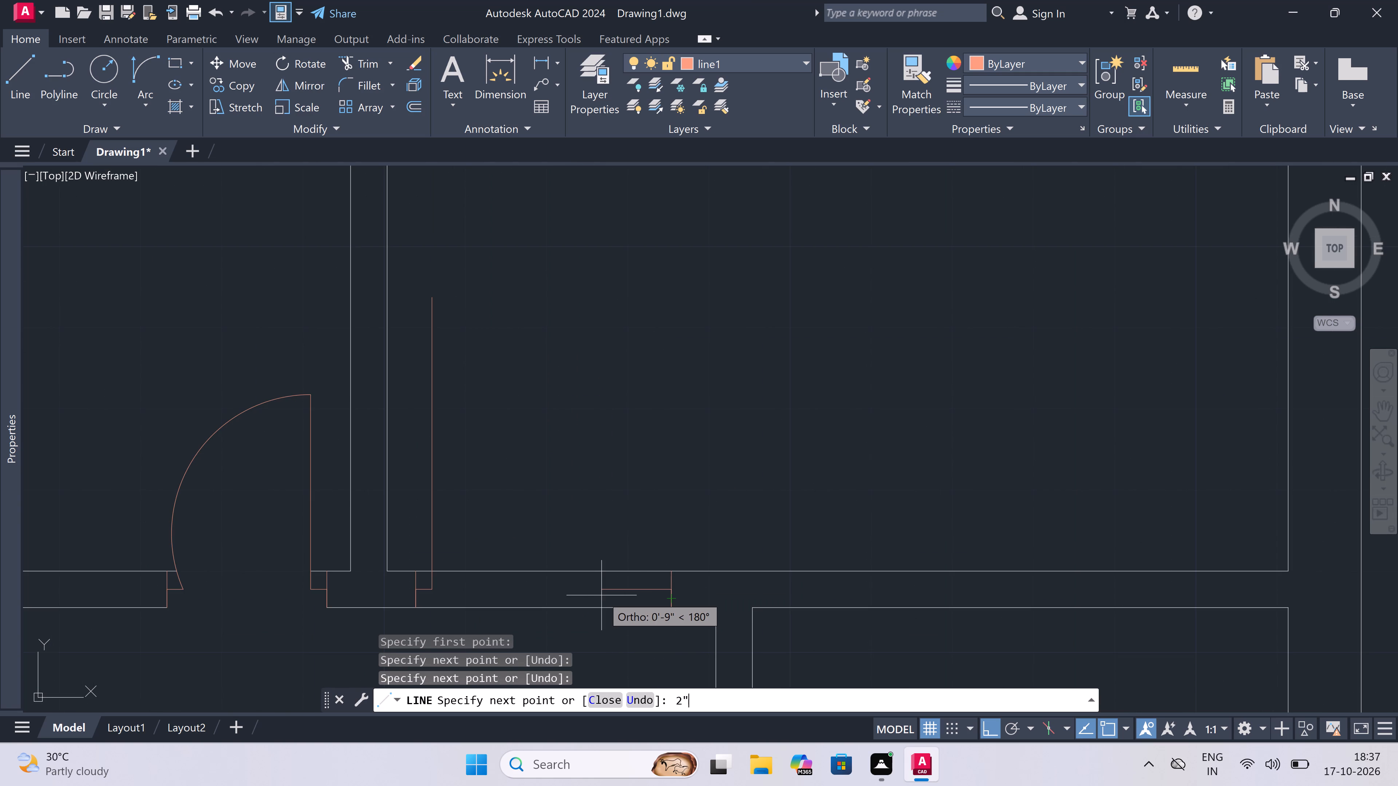
{"action": "key", "text": "Escape"}
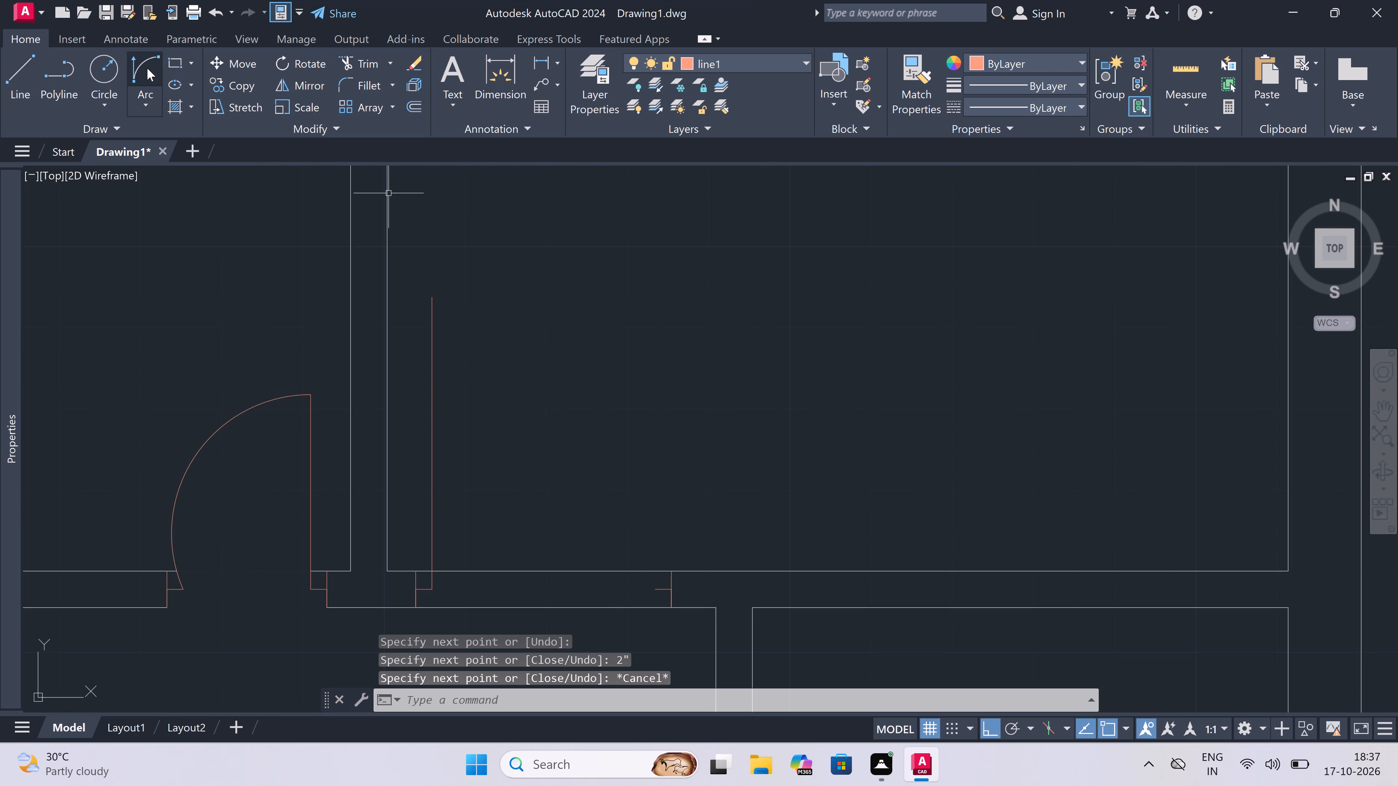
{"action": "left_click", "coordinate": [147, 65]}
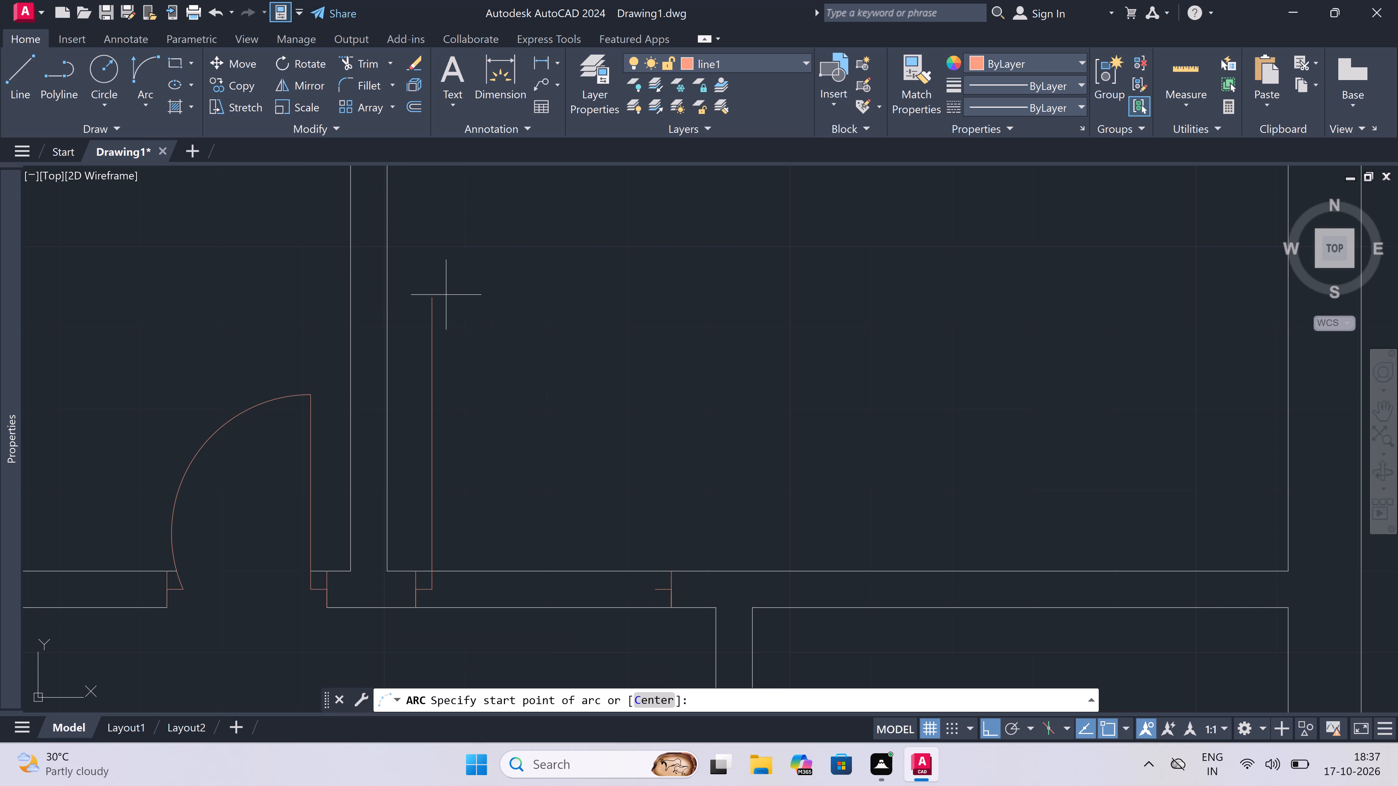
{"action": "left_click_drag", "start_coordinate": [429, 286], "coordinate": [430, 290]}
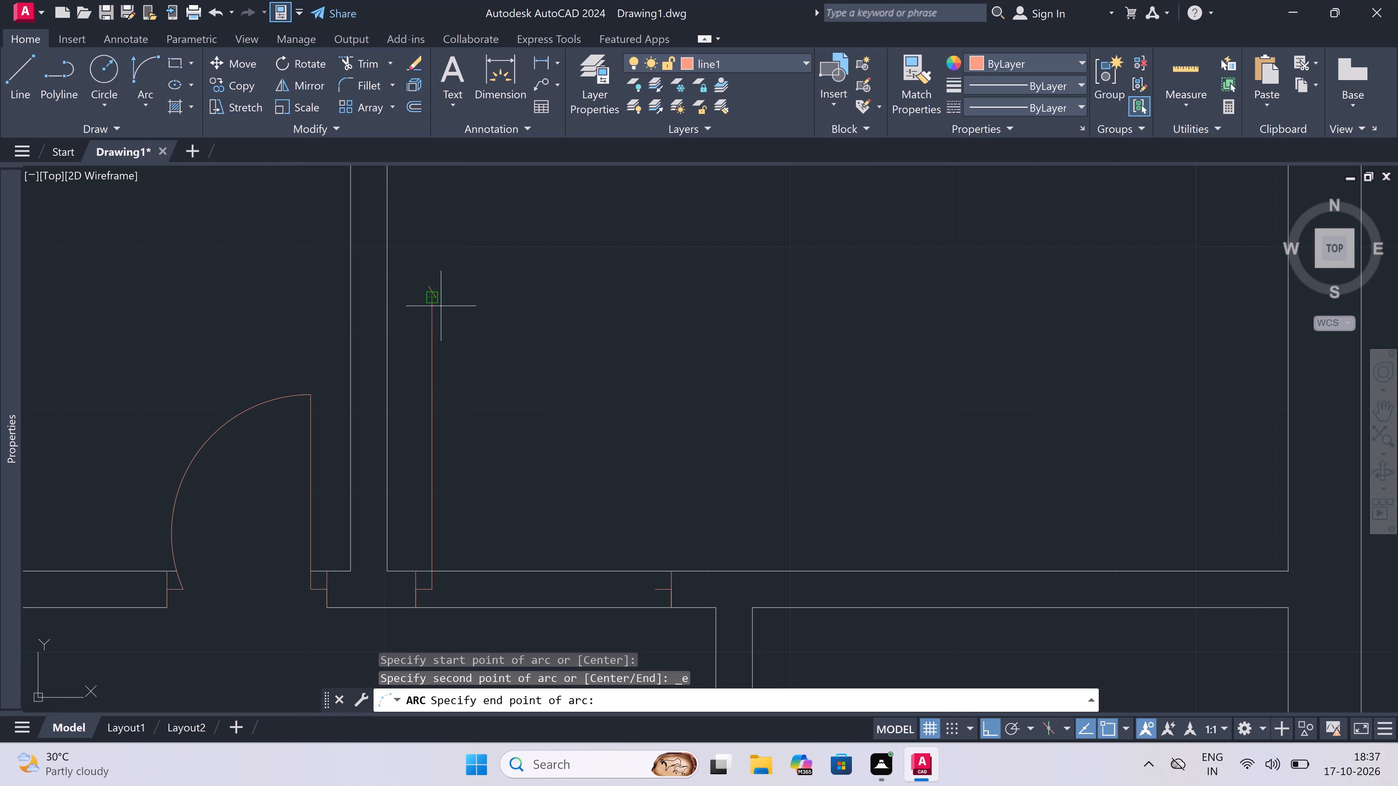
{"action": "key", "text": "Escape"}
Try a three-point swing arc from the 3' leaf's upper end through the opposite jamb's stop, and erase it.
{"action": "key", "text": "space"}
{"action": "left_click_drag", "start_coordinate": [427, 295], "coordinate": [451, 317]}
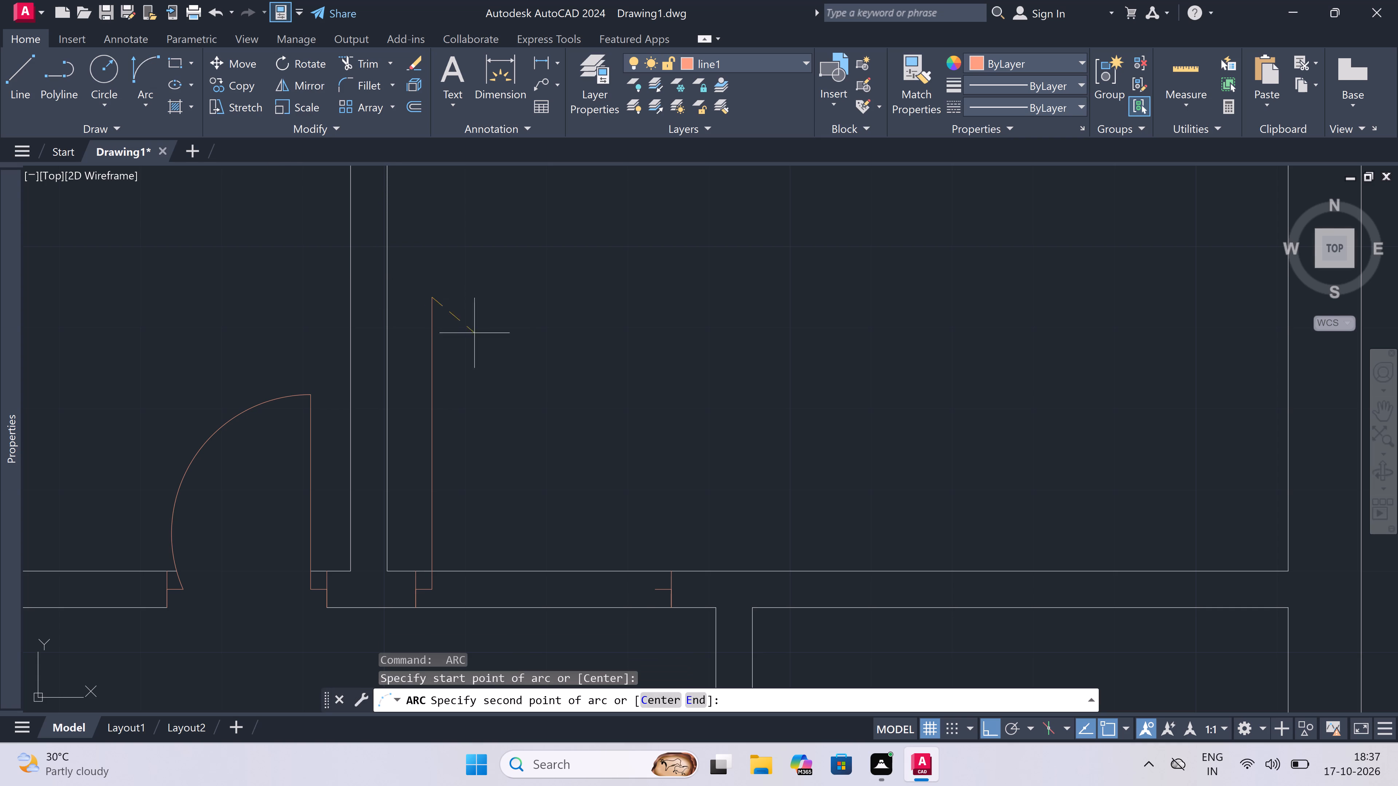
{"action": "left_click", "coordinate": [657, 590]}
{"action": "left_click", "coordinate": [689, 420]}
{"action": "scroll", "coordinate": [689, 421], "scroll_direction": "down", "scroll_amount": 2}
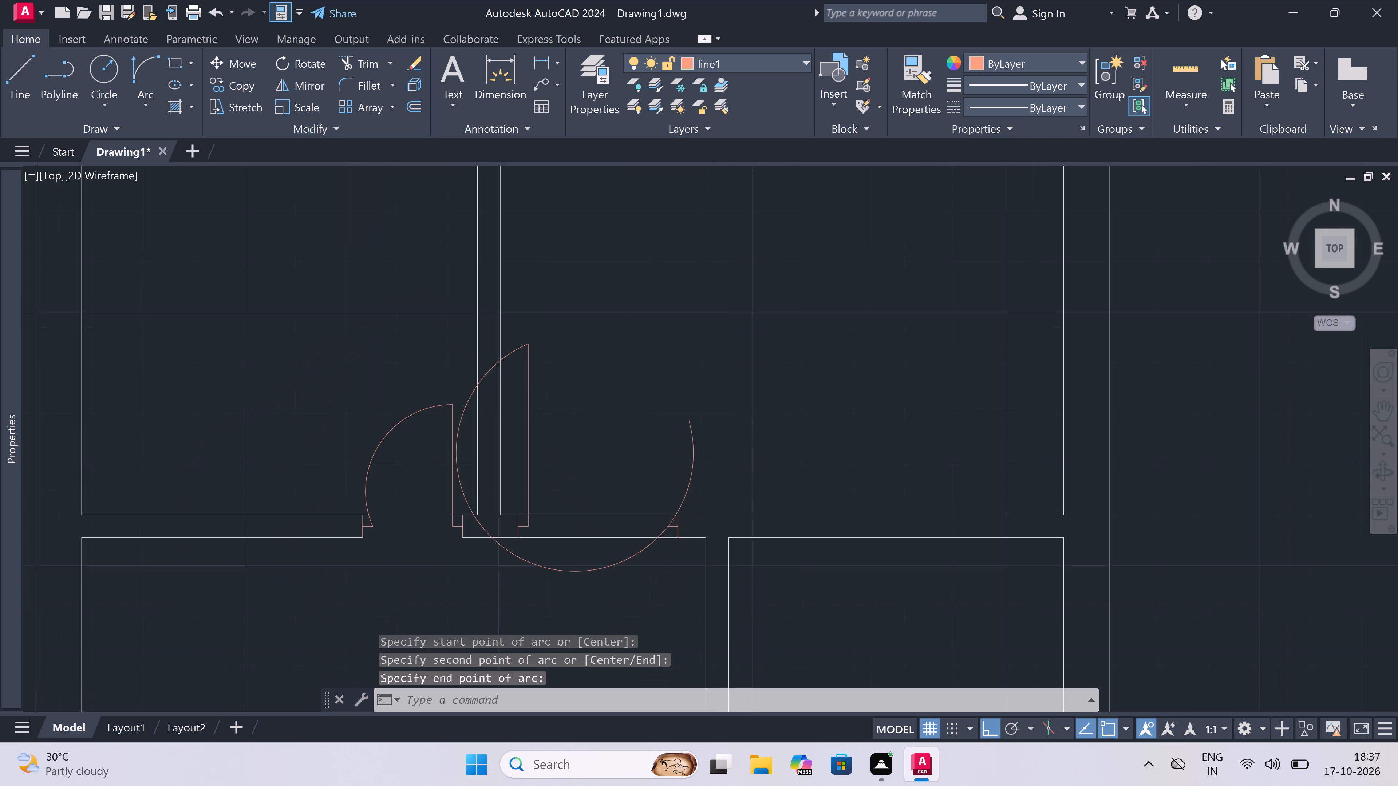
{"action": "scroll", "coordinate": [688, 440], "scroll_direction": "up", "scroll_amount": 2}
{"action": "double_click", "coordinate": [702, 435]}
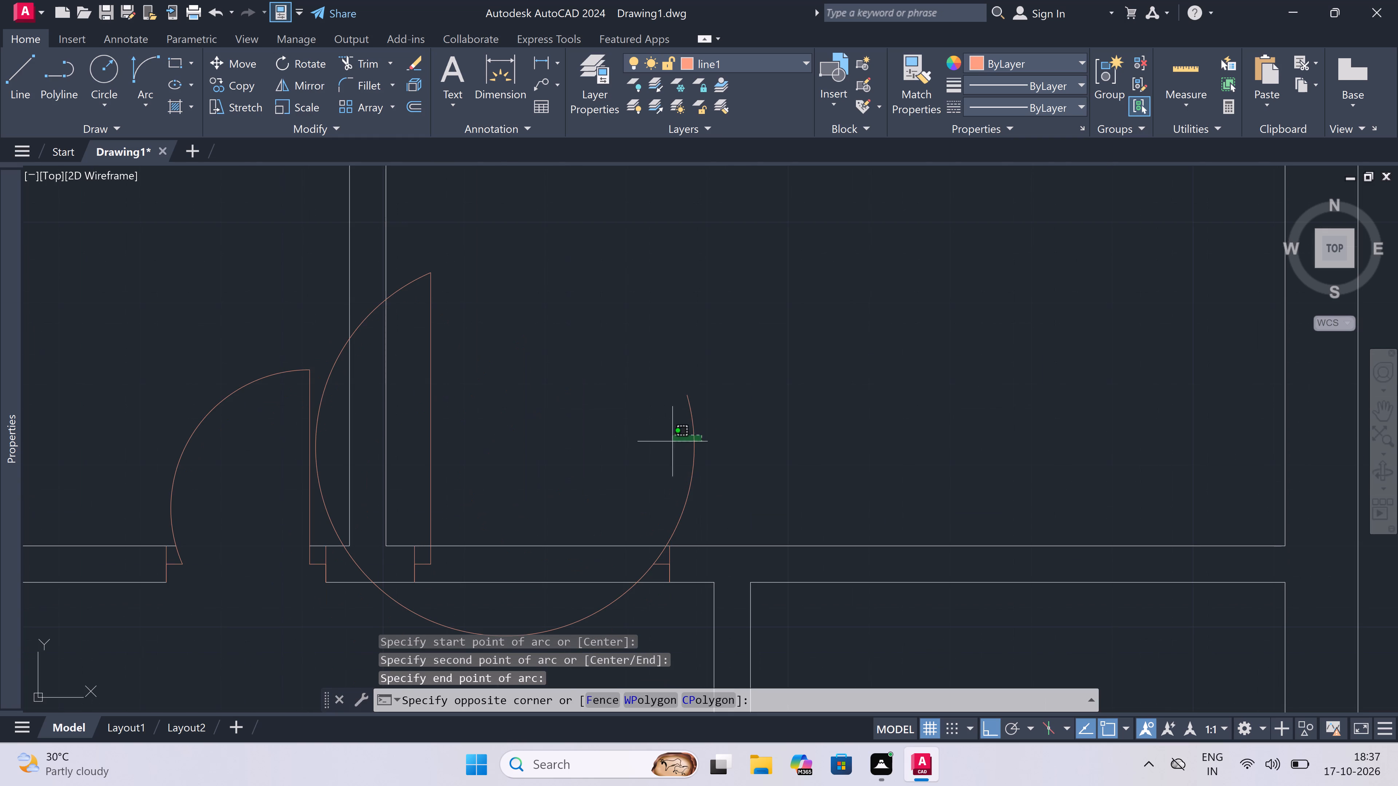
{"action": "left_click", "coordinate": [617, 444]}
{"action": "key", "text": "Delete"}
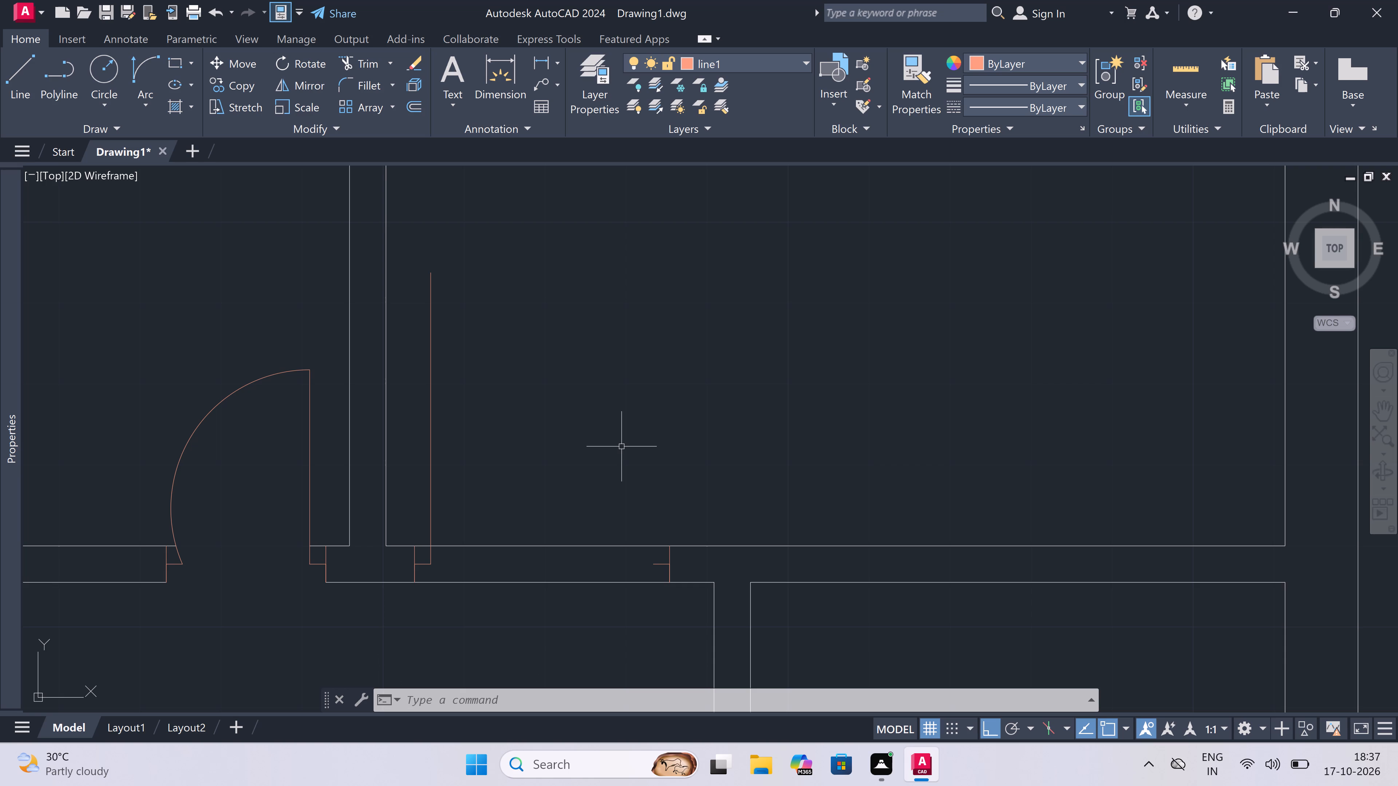
Draw the 3' door's swing arc from the leaf's upper end to the opposite stop's end, bulging outward to the upper right.
{"action": "scroll", "coordinate": [621, 447], "scroll_direction": "down", "scroll_amount": 2}
{"action": "scroll", "coordinate": [624, 449], "scroll_direction": "up", "scroll_amount": 1}
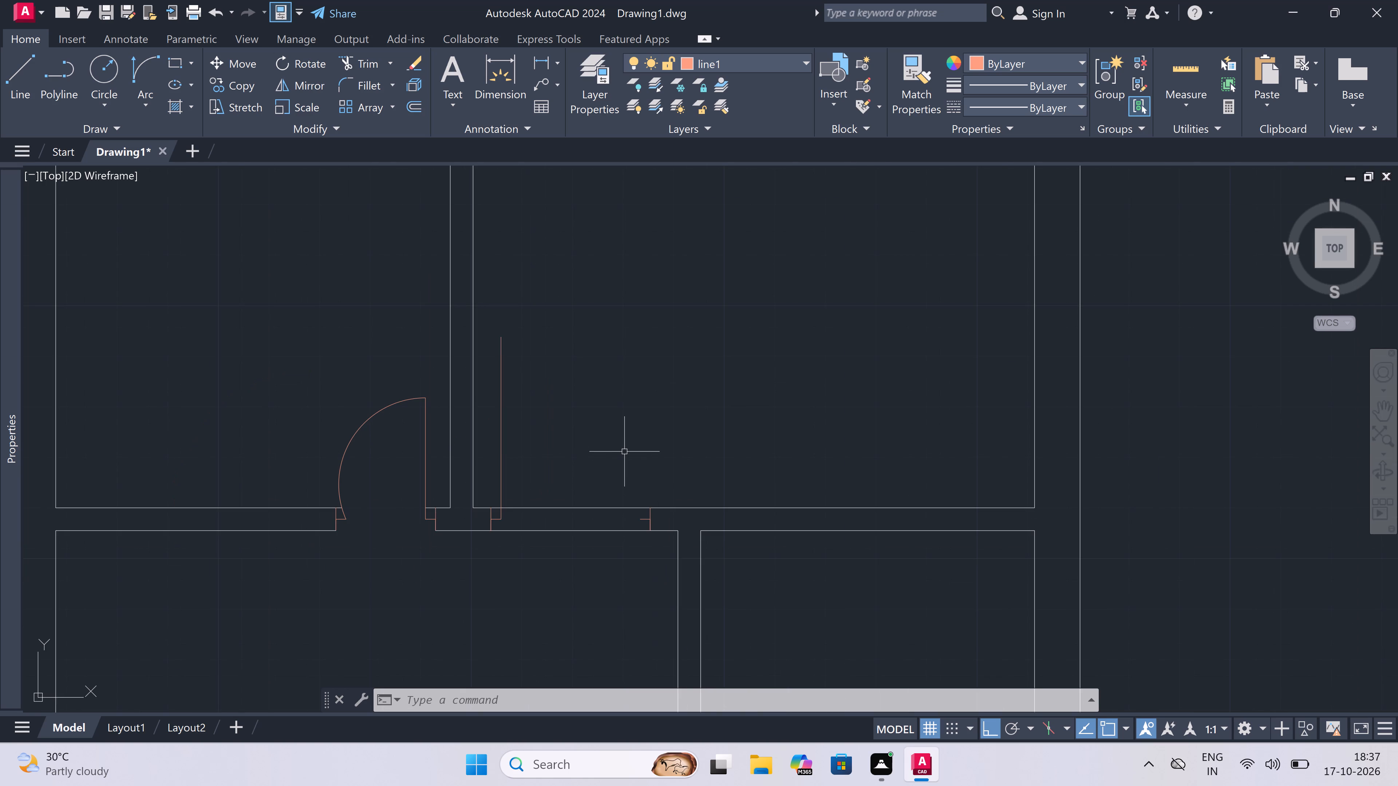
{"action": "left_click", "coordinate": [143, 72]}
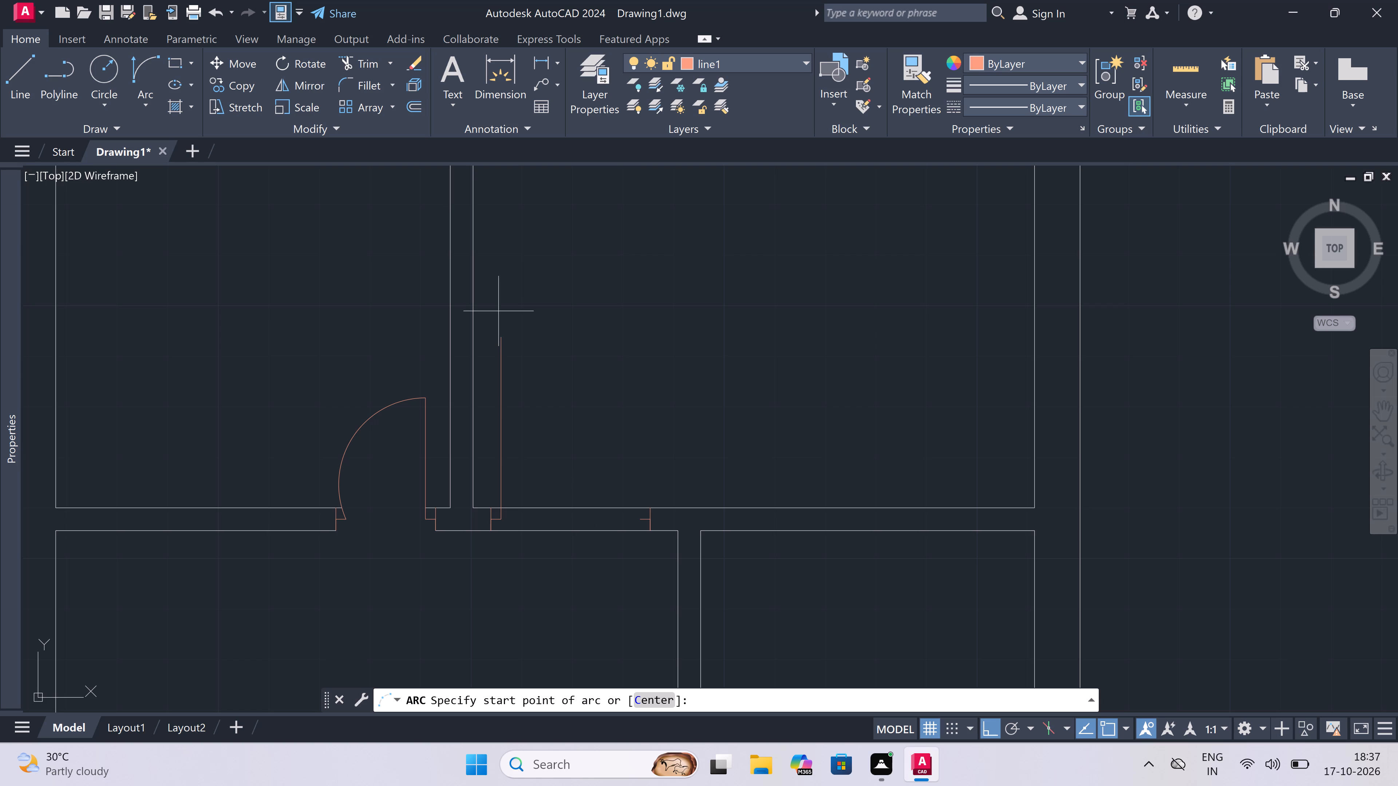
{"action": "left_click", "coordinate": [502, 337]}
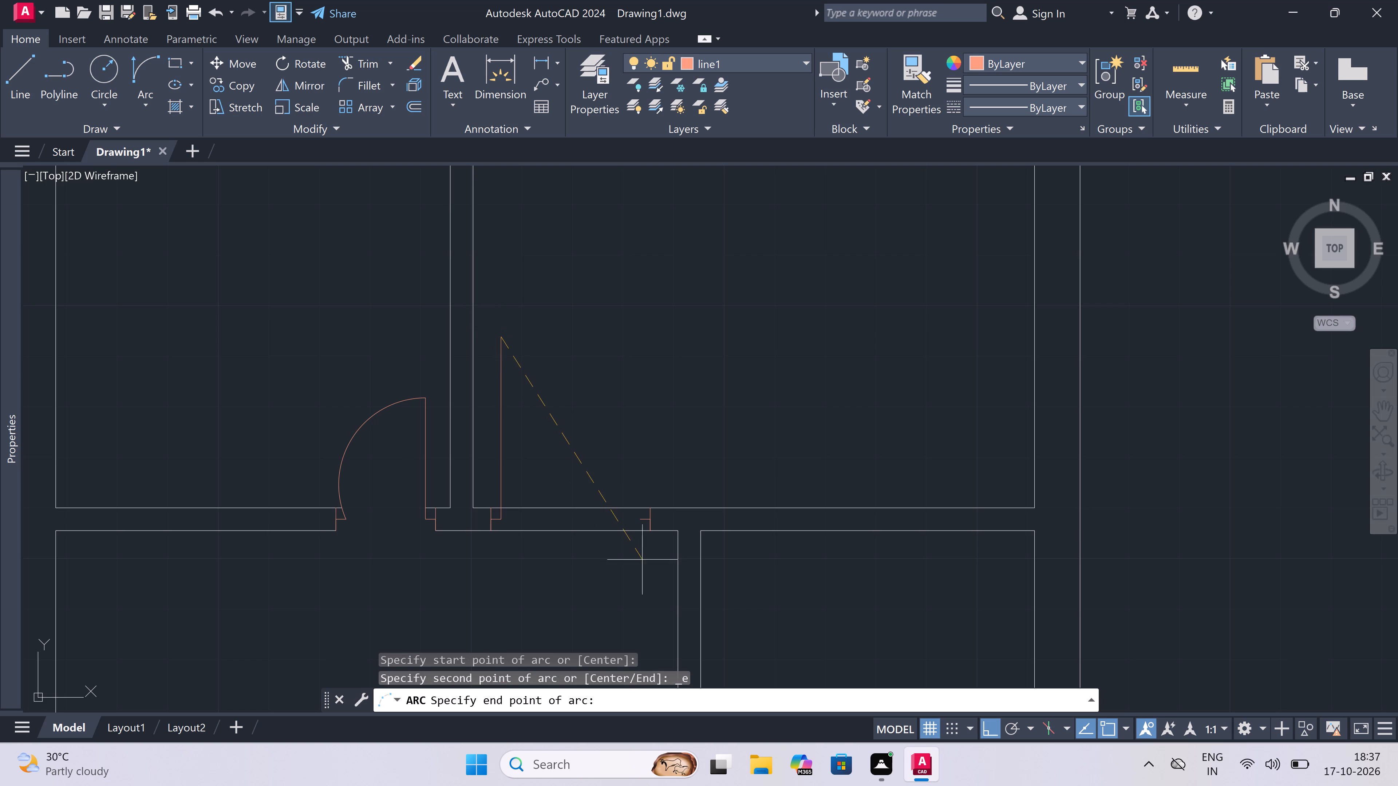
{"action": "left_click", "coordinate": [637, 518]}
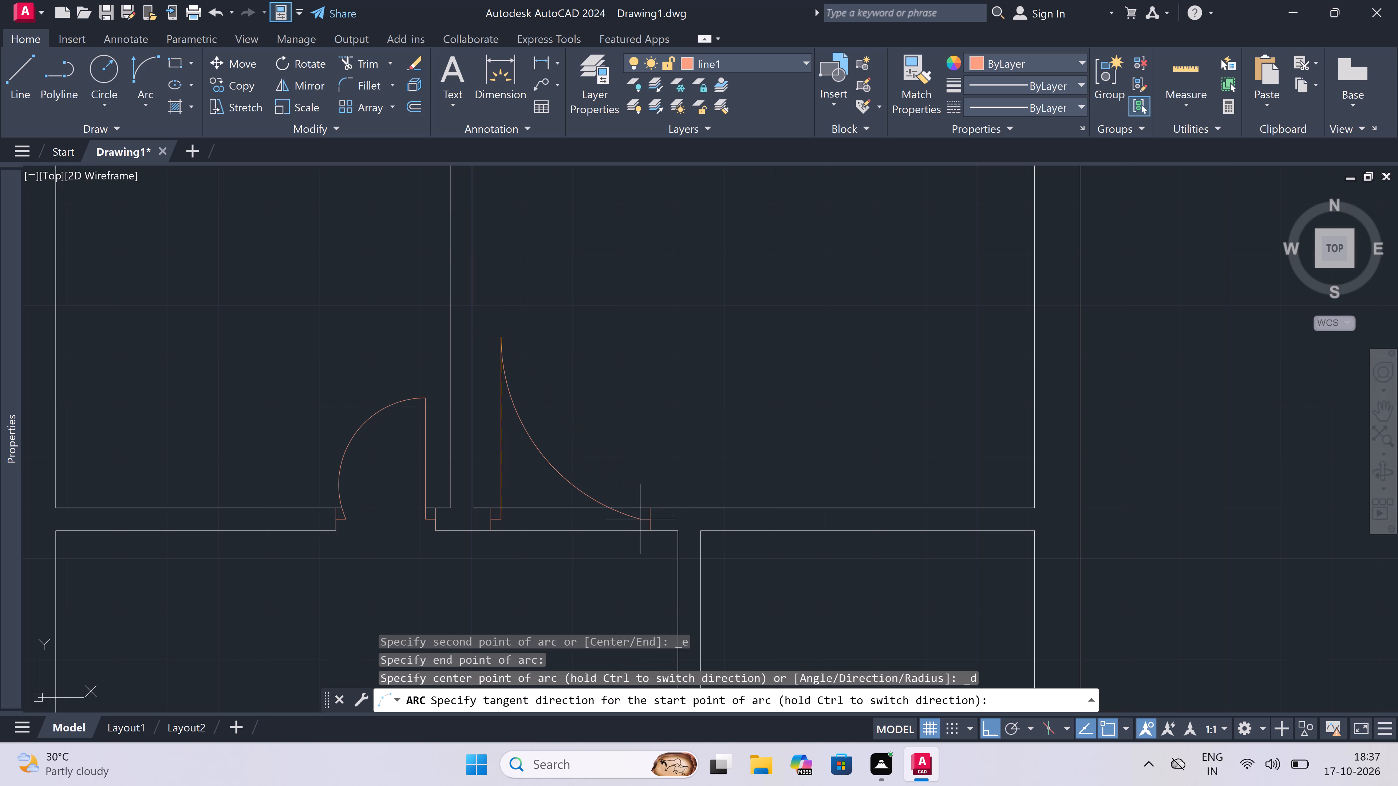
{"action": "left_click", "coordinate": [681, 421]}
Trim both wall lines between the 3' door's jambs to open the wall.
{"action": "type", "text": "tr"}
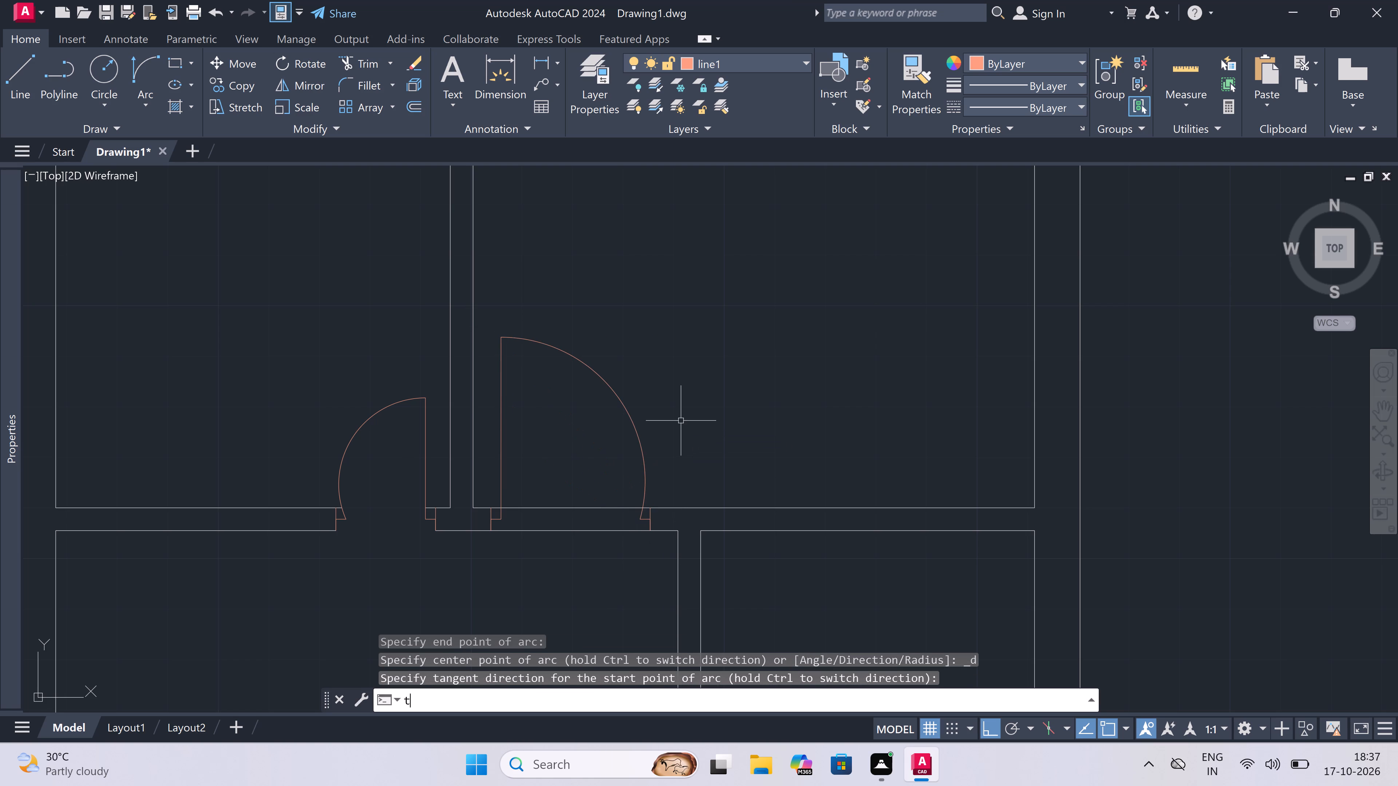
{"action": "key", "text": "space"}
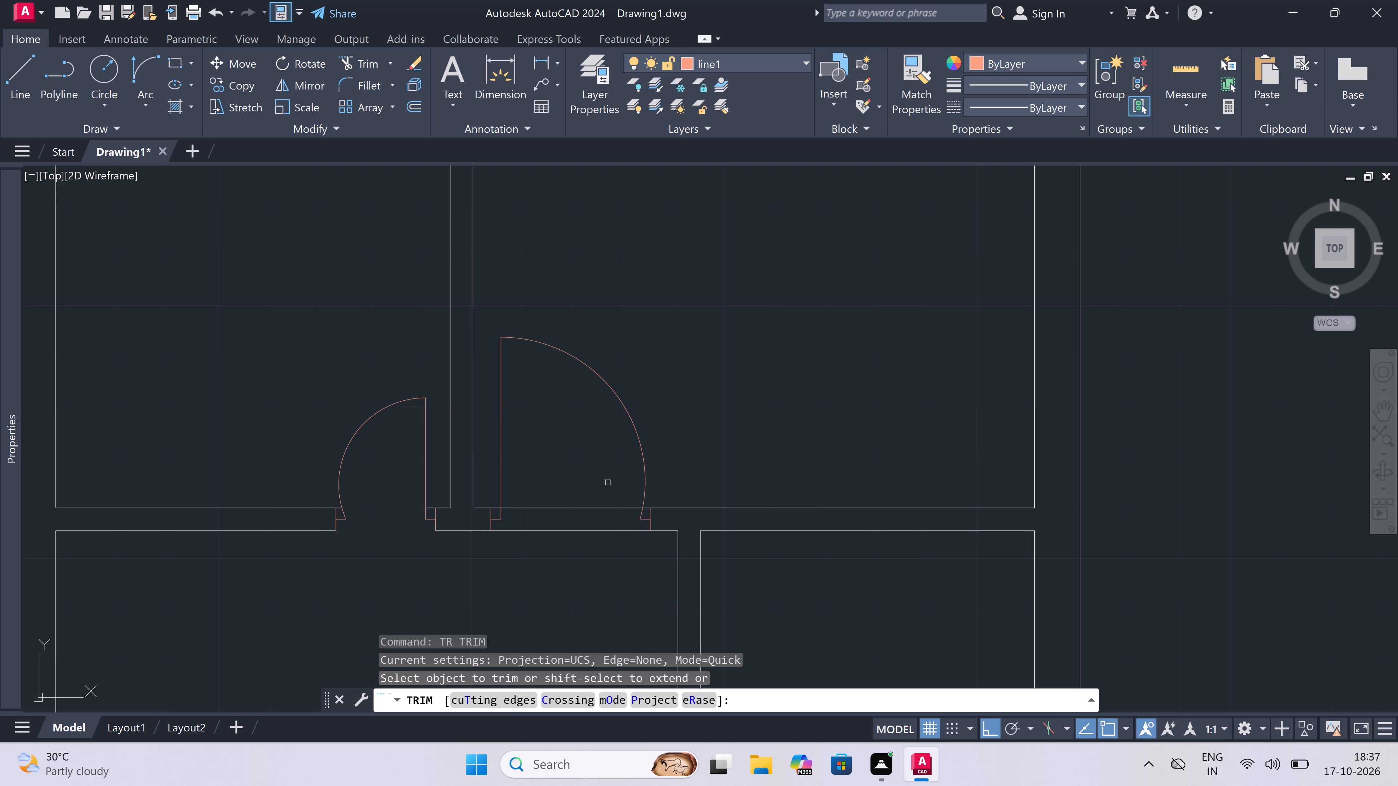
{"action": "left_click", "coordinate": [608, 483]}
{"action": "left_click", "coordinate": [561, 573]}
{"action": "scroll", "coordinate": [479, 516], "scroll_direction": "down", "scroll_amount": 2}
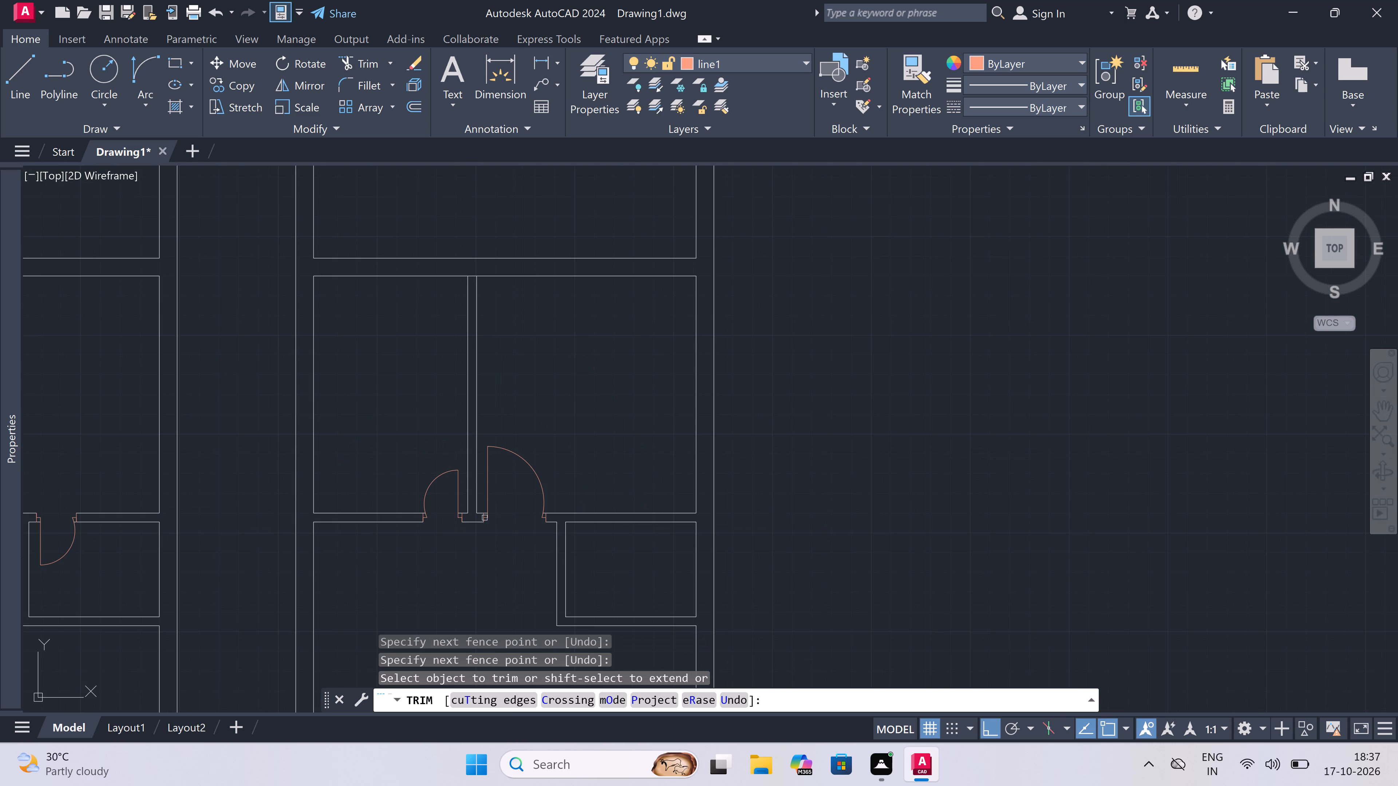
{"action": "key", "text": "grave"}
{"action": "key", "text": "Escape"}
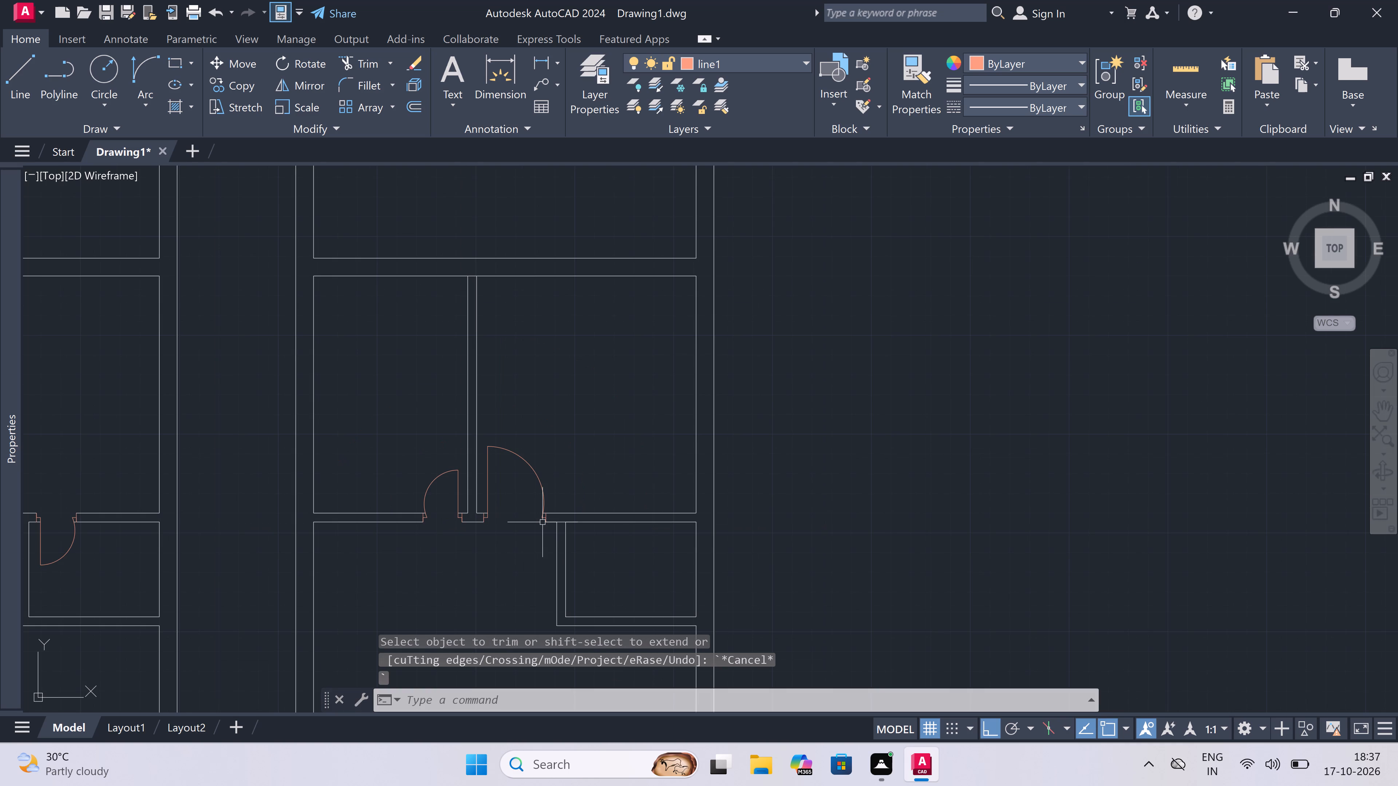
Draw a jamb across the wall near the small room's upper-left corner, with a 2" stop rightward from its midpoint and a 2' leaf downward.
{"action": "type", "text": "l"}
{"action": "key", "text": "space"}
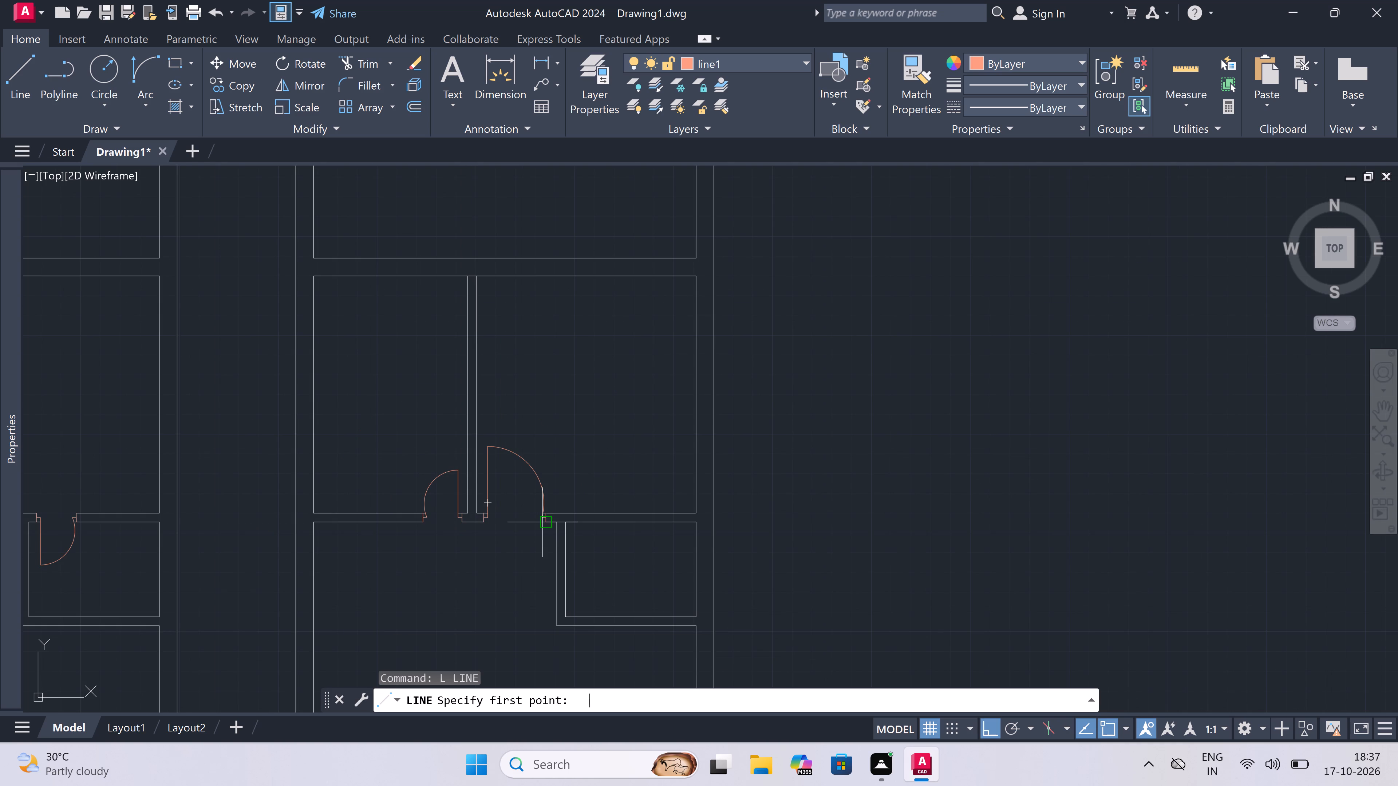
{"action": "scroll", "coordinate": [576, 521], "scroll_direction": "up", "scroll_amount": 3}
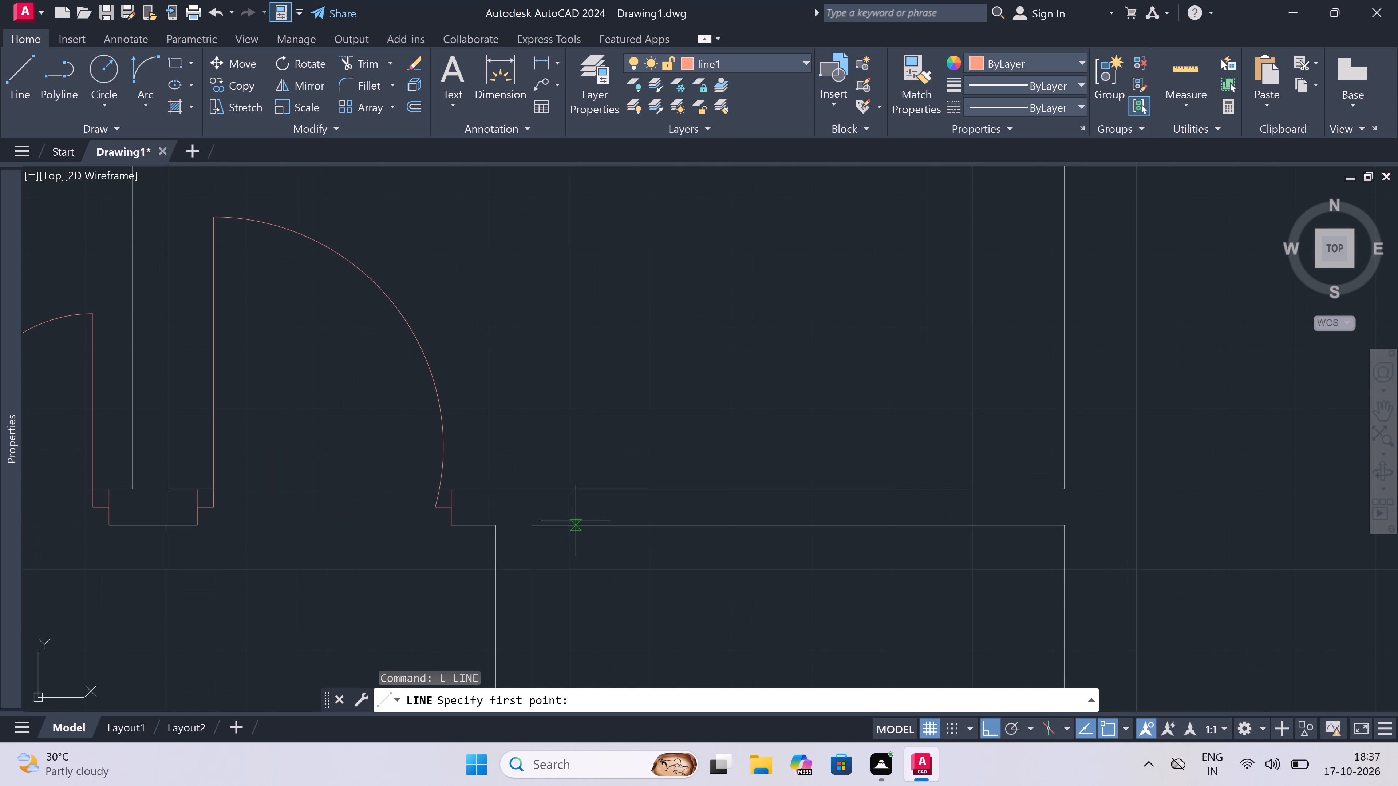
{"action": "left_click", "coordinate": [558, 526]}
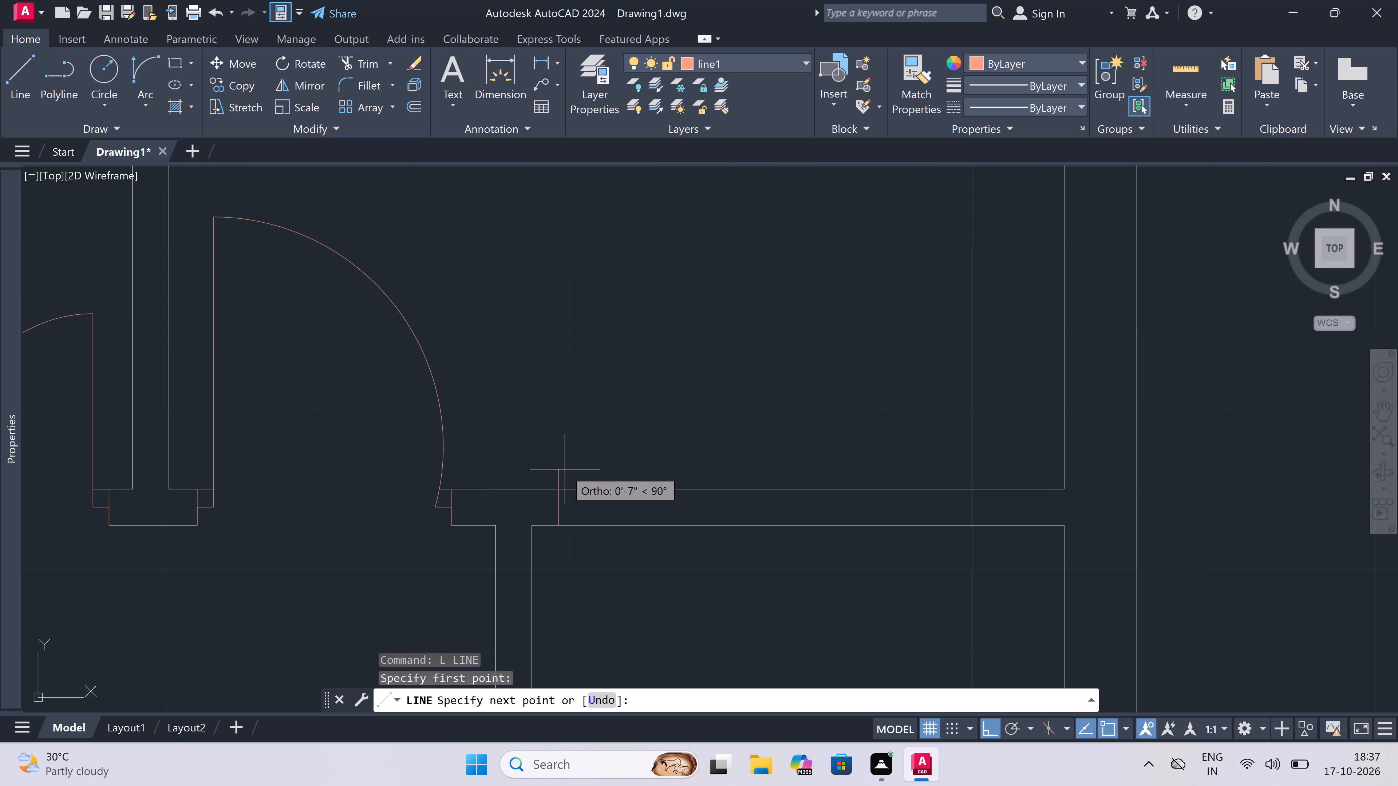
{"action": "left_click", "coordinate": [560, 488]}
{"action": "left_click", "coordinate": [561, 508]}
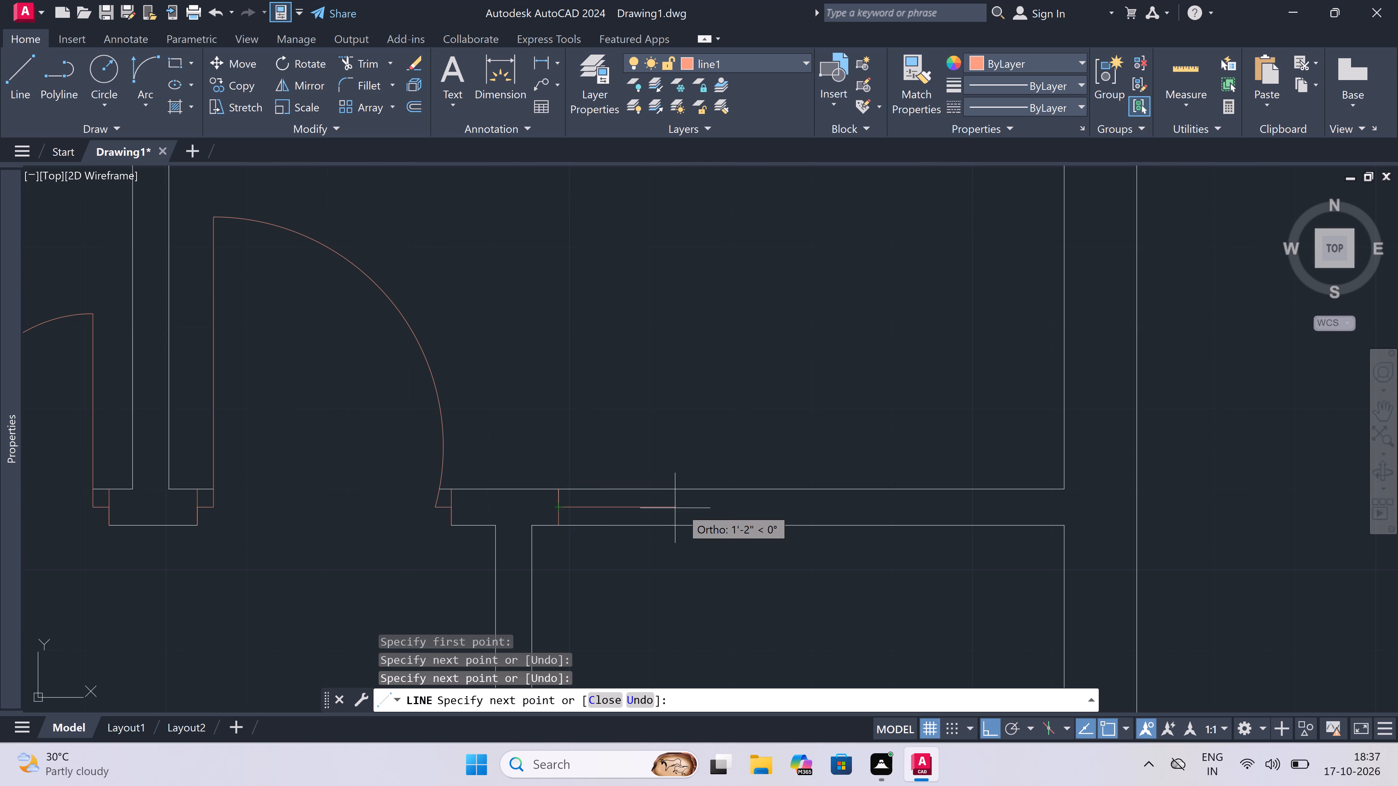
{"action": "key", "text": "2"}
{"action": "type", "text": "\""}
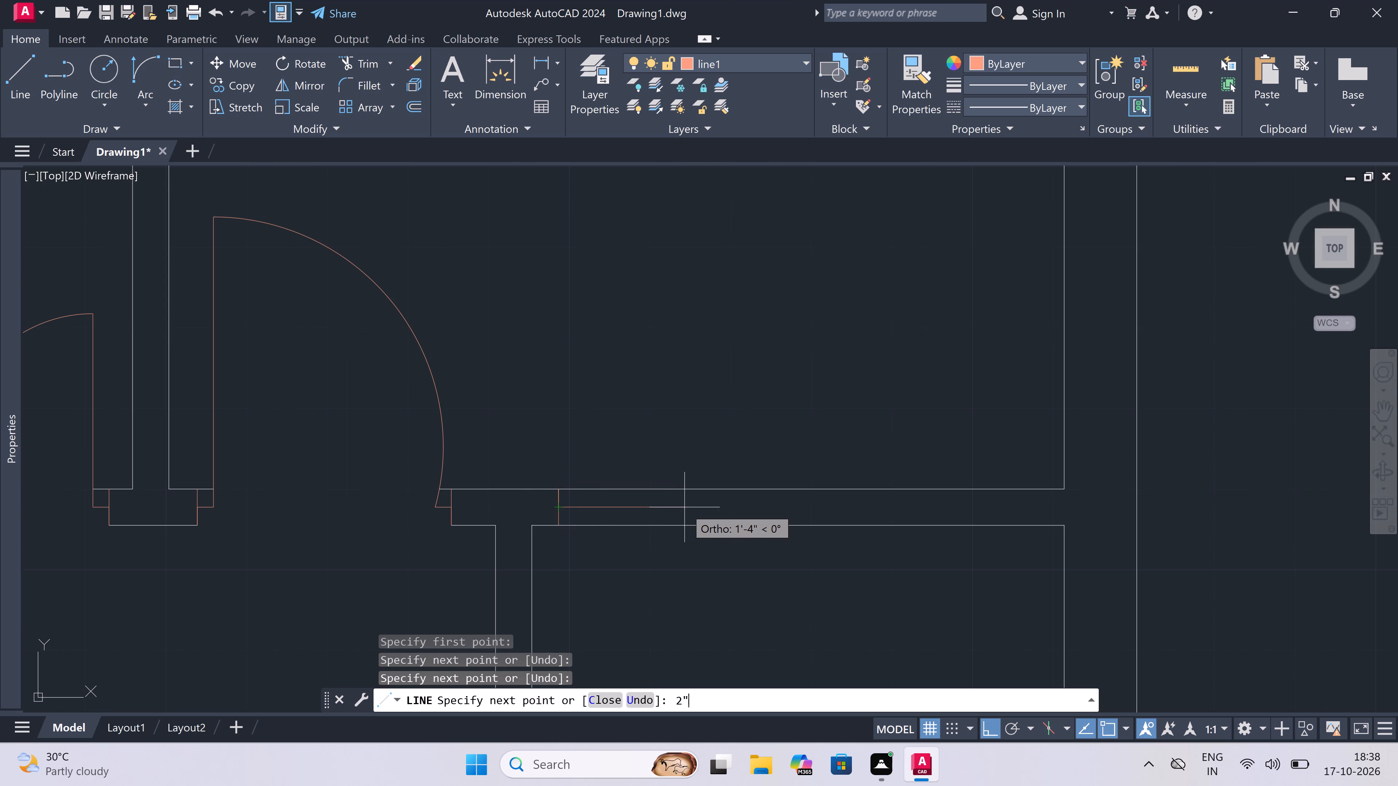
{"action": "key", "text": "space"}
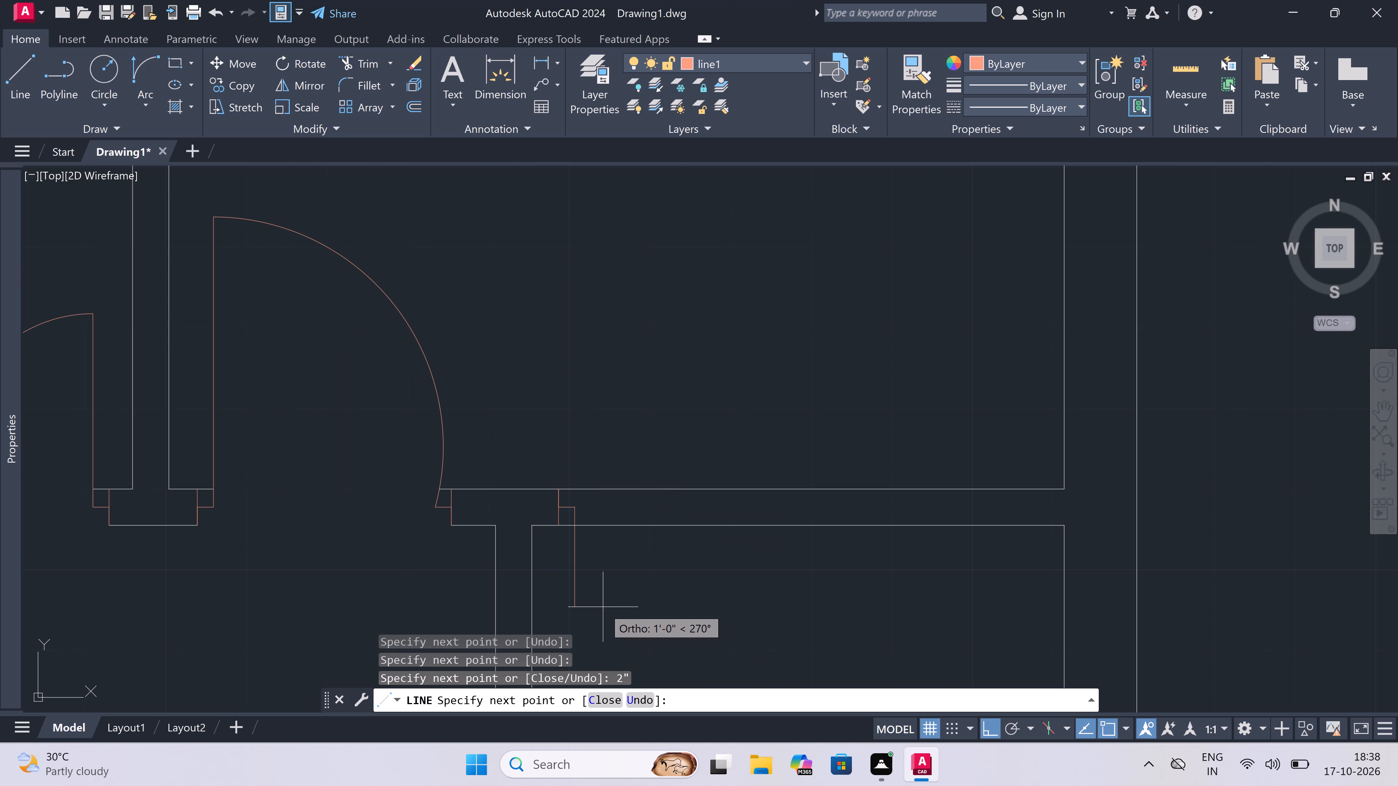
{"action": "type", "text": "2'"}
{"action": "key", "text": "space"}
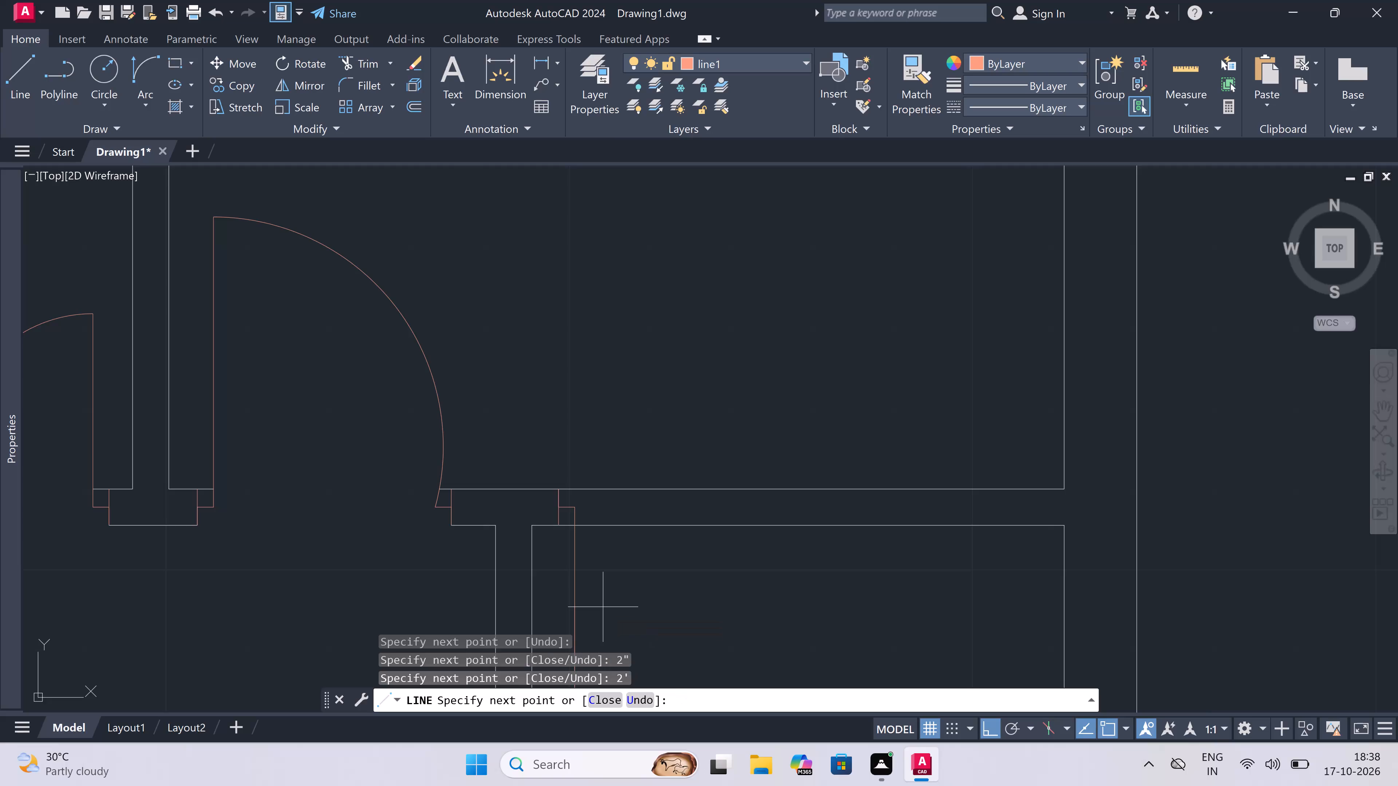
{"action": "key", "text": "Escape"}
Draw the small room door's opposite jamb across the wall further right, with a 2" stop leftward from its midpoint.
{"action": "key", "text": "space"}
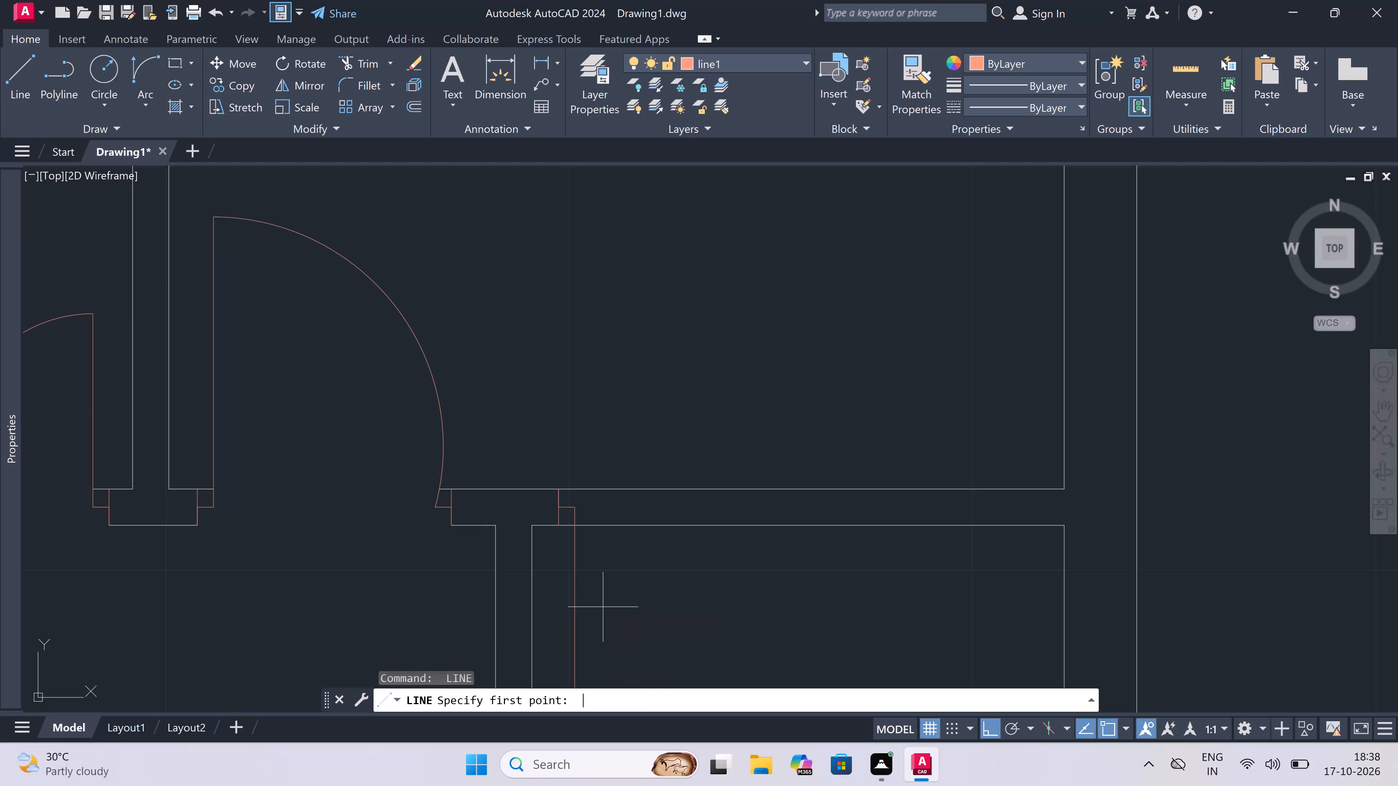
{"action": "scroll", "coordinate": [542, 401], "scroll_direction": "down", "scroll_amount": 4}
{"action": "scroll", "coordinate": [566, 416], "scroll_direction": "up", "scroll_amount": 3}
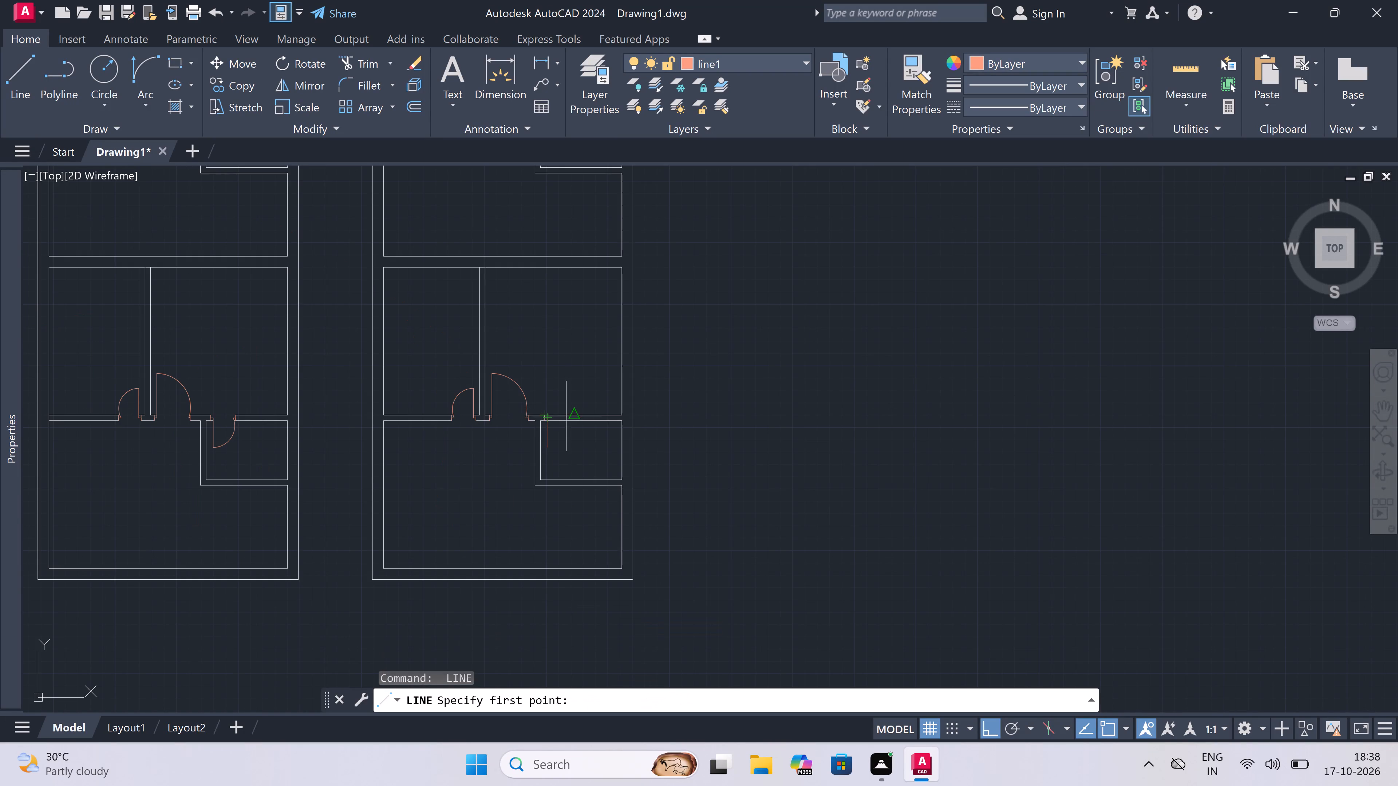
{"action": "scroll", "coordinate": [571, 438], "scroll_direction": "up", "scroll_amount": 1}
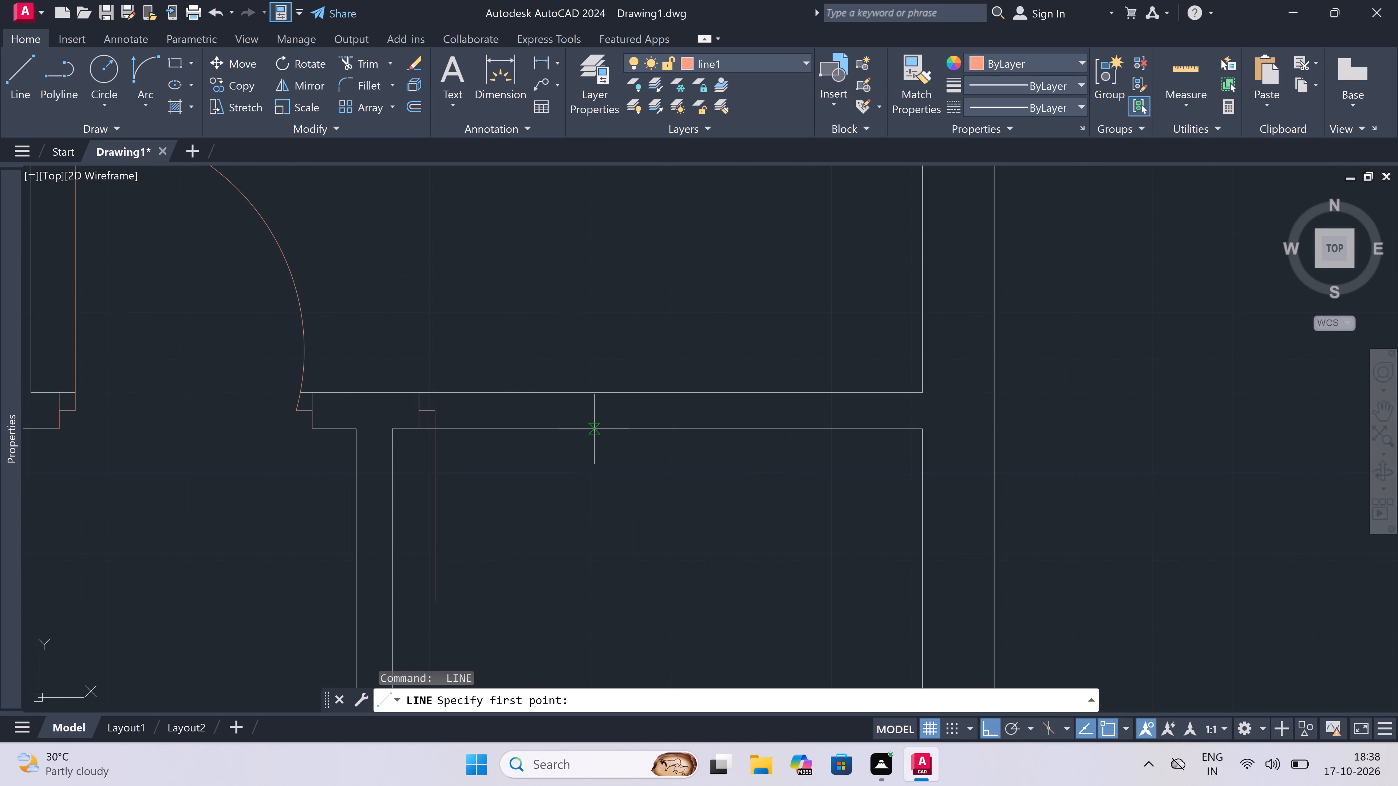
{"action": "left_click", "coordinate": [600, 428]}
{"action": "left_click", "coordinate": [600, 398]}
{"action": "left_click", "coordinate": [602, 411]}
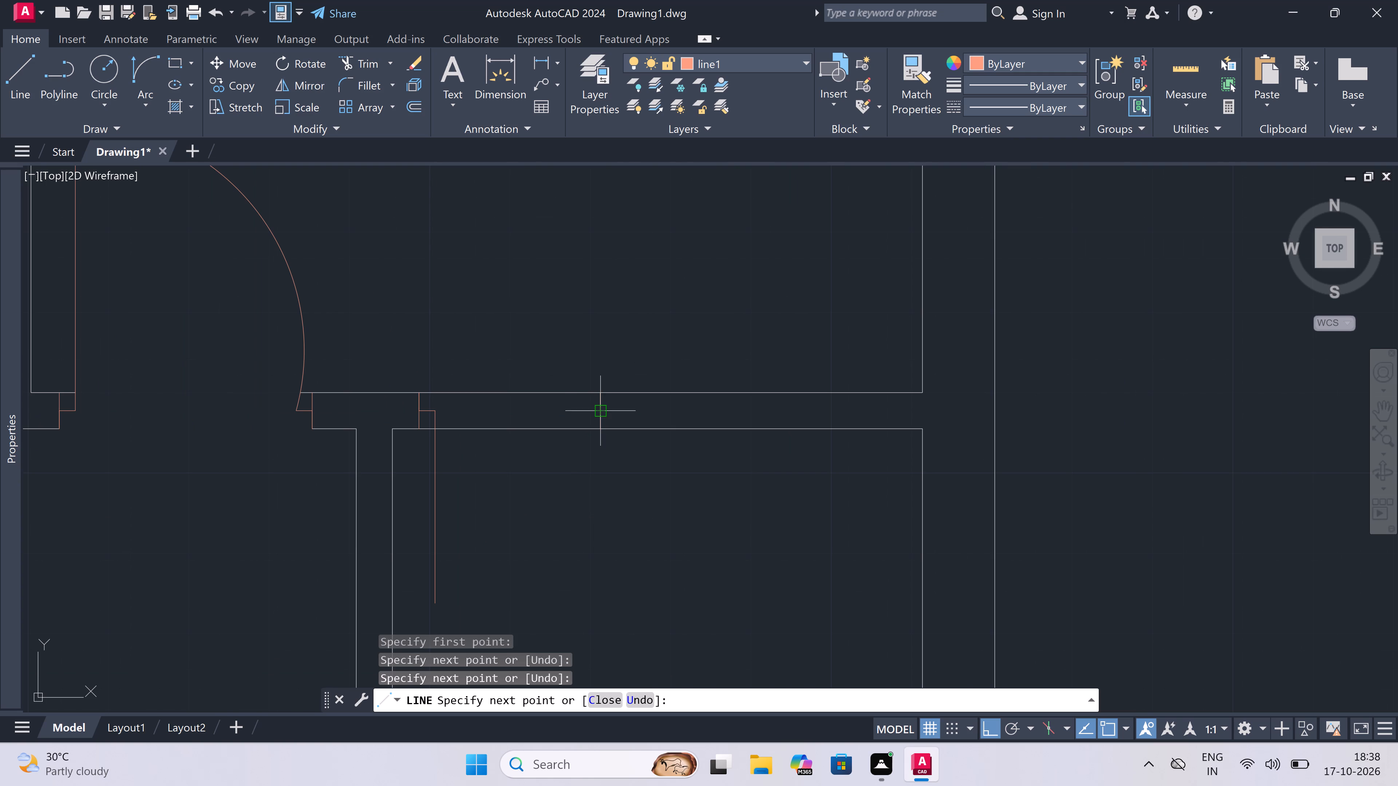
{"action": "key", "text": "2"}
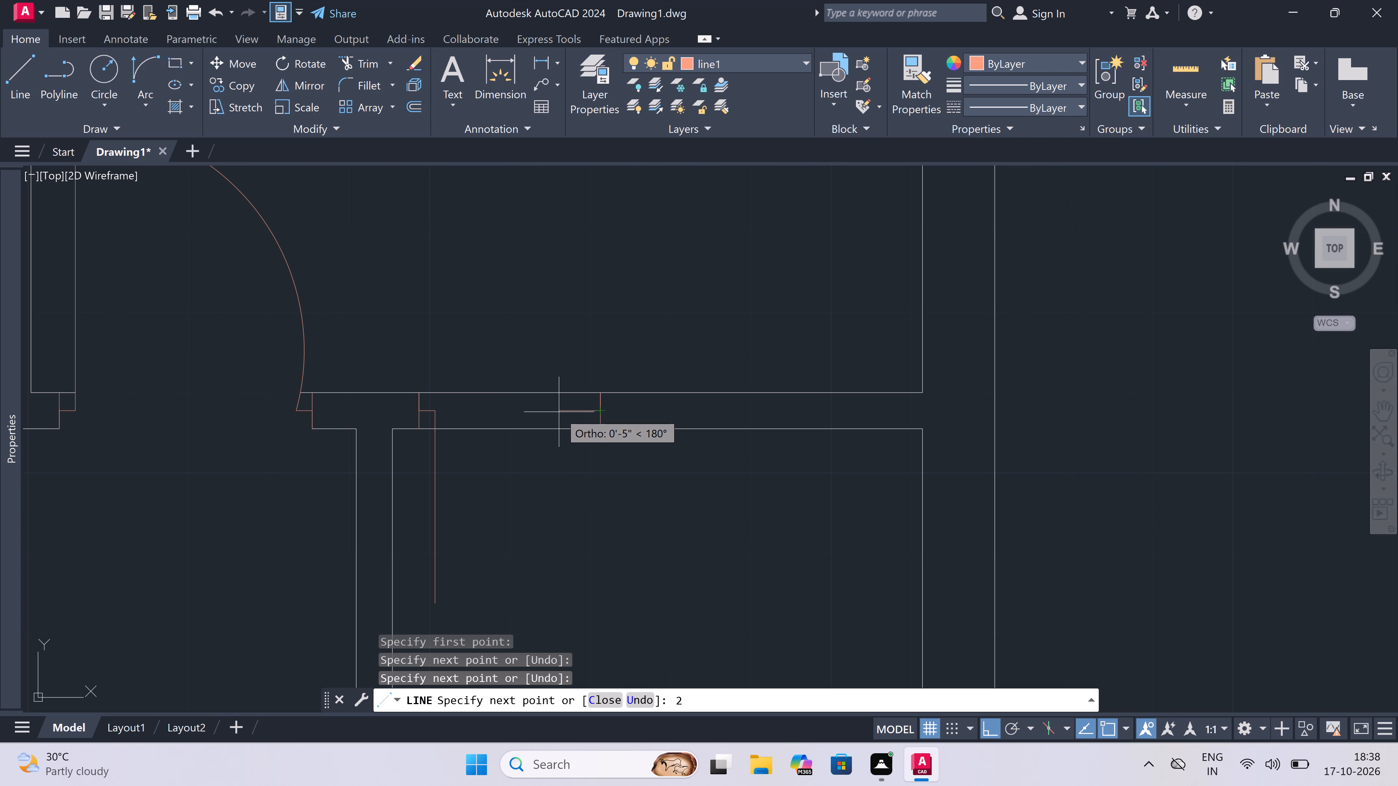
{"action": "type", "text": "\""}
{"action": "key", "text": "space"}
{"action": "key", "text": "Escape"}
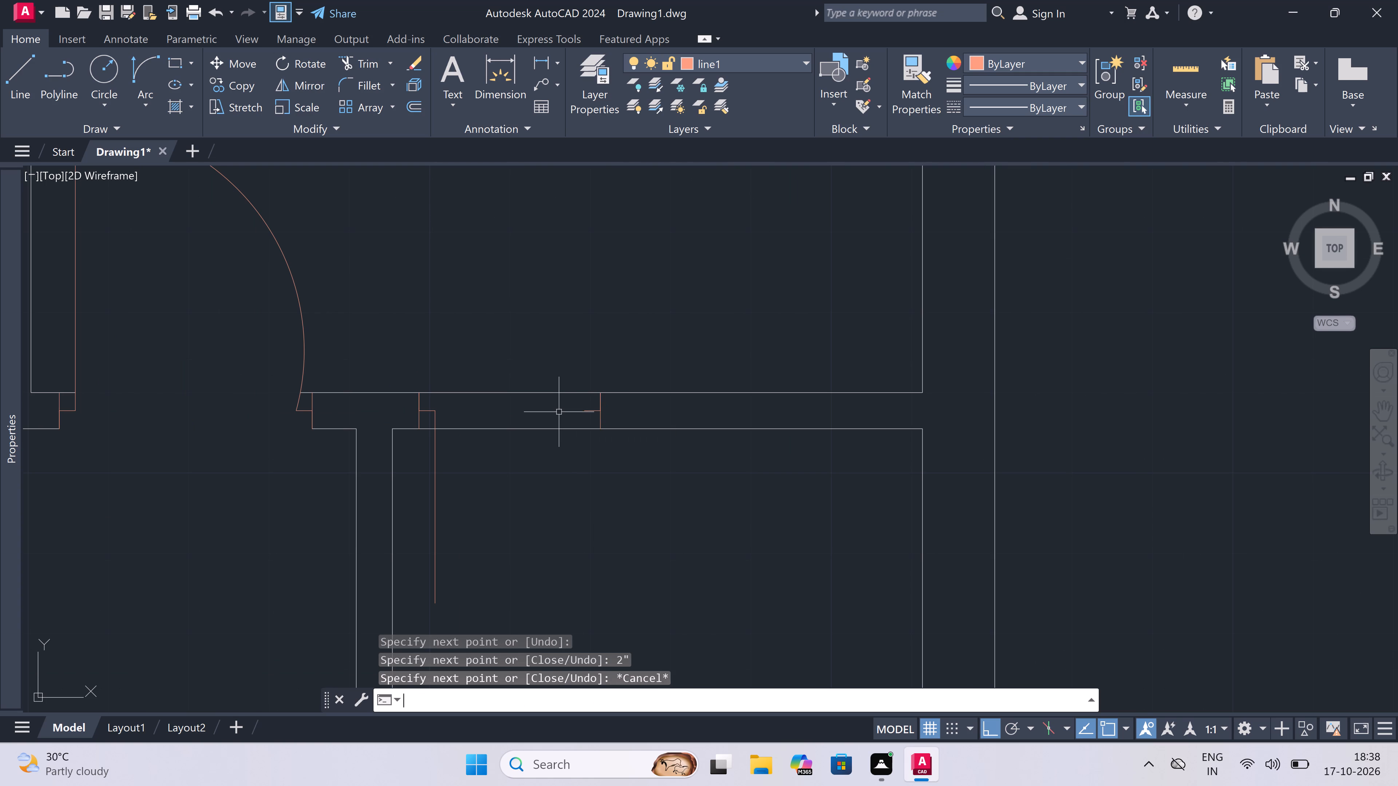
Draw the small room door's swing arc from the leaf's lower end to the opposite stop's end, bulging to the lower right.
{"action": "left_click", "coordinate": [142, 63]}
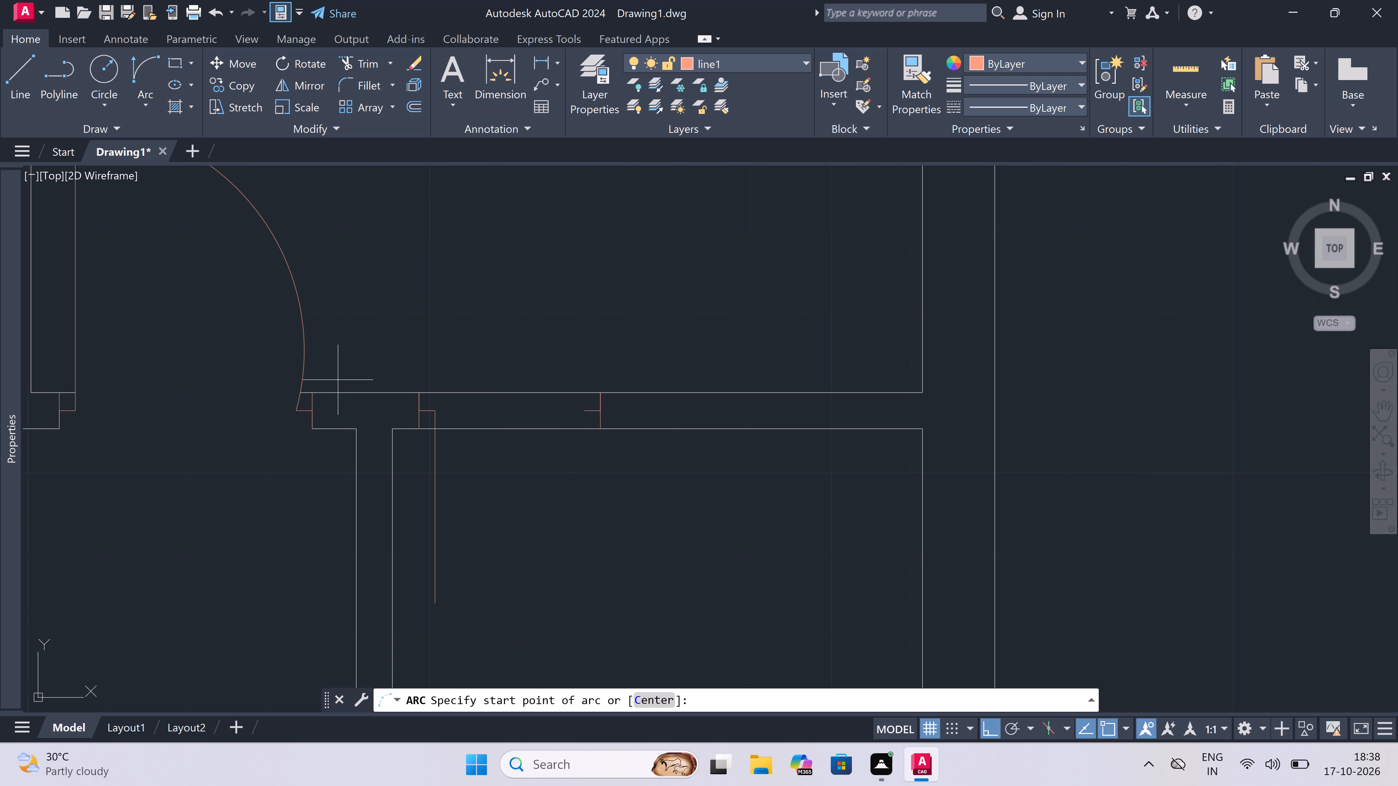
{"action": "left_click", "coordinate": [443, 601]}
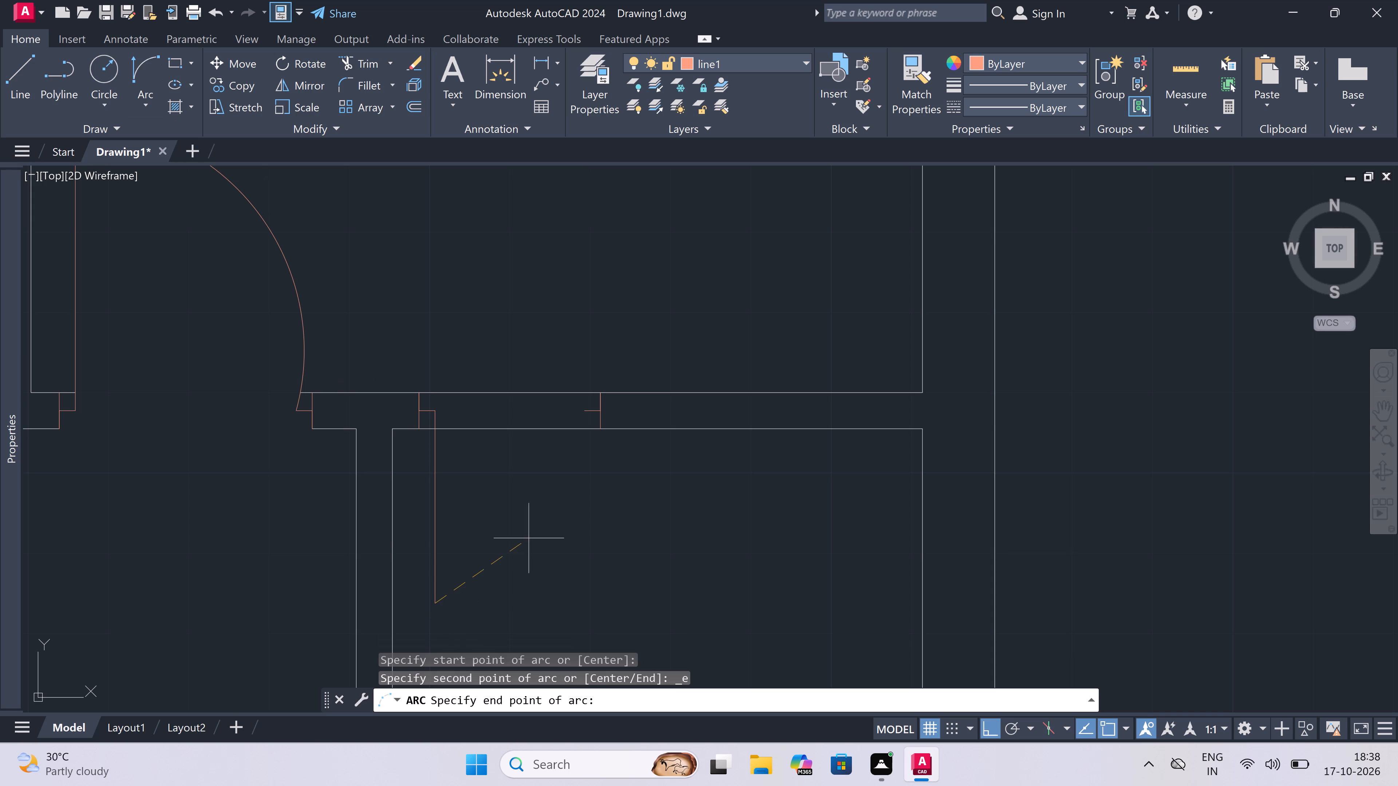
{"action": "left_click", "coordinate": [588, 409]}
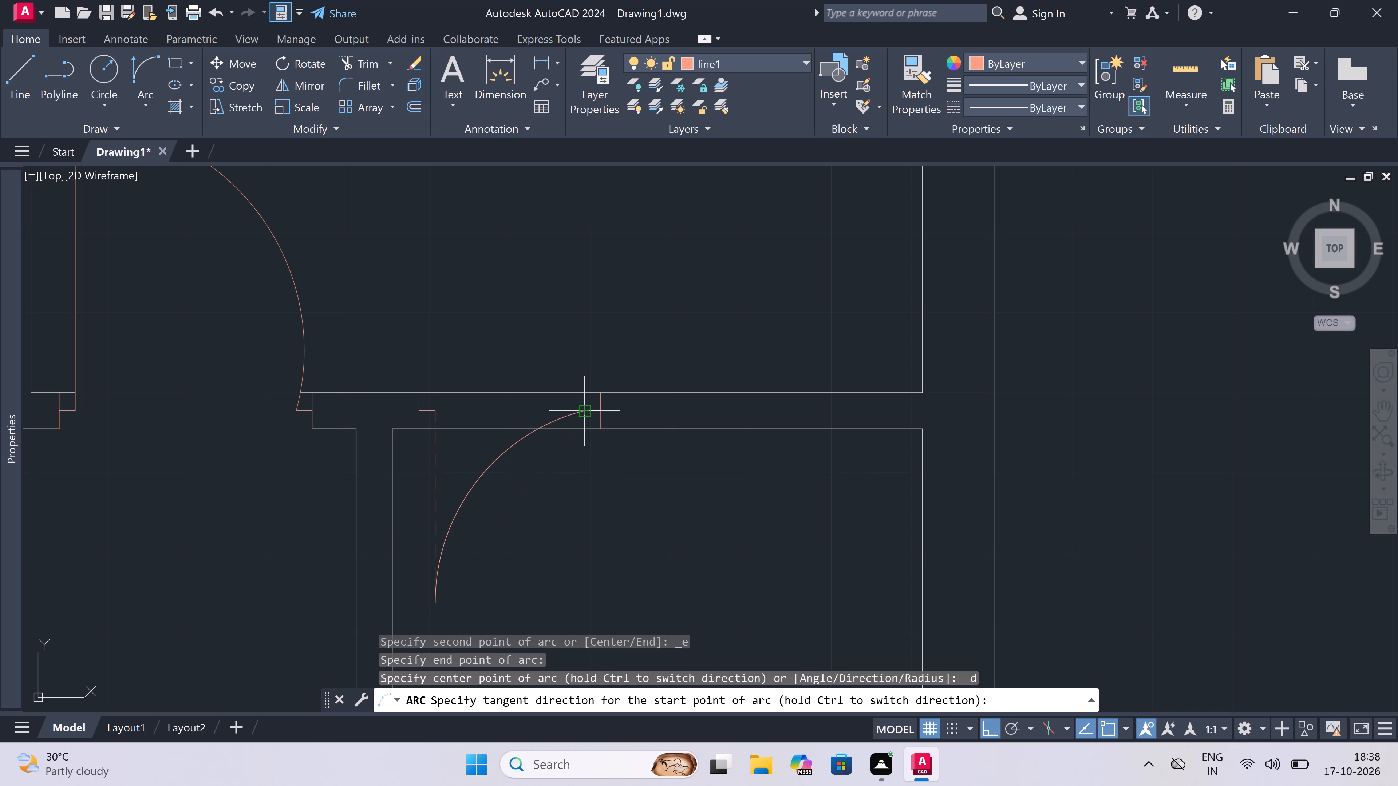
{"action": "left_click", "coordinate": [648, 560]}
Trim both wall lines between the small room door's jambs to open the wall.
{"action": "type", "text": "tr"}
{"action": "key", "text": "space"}
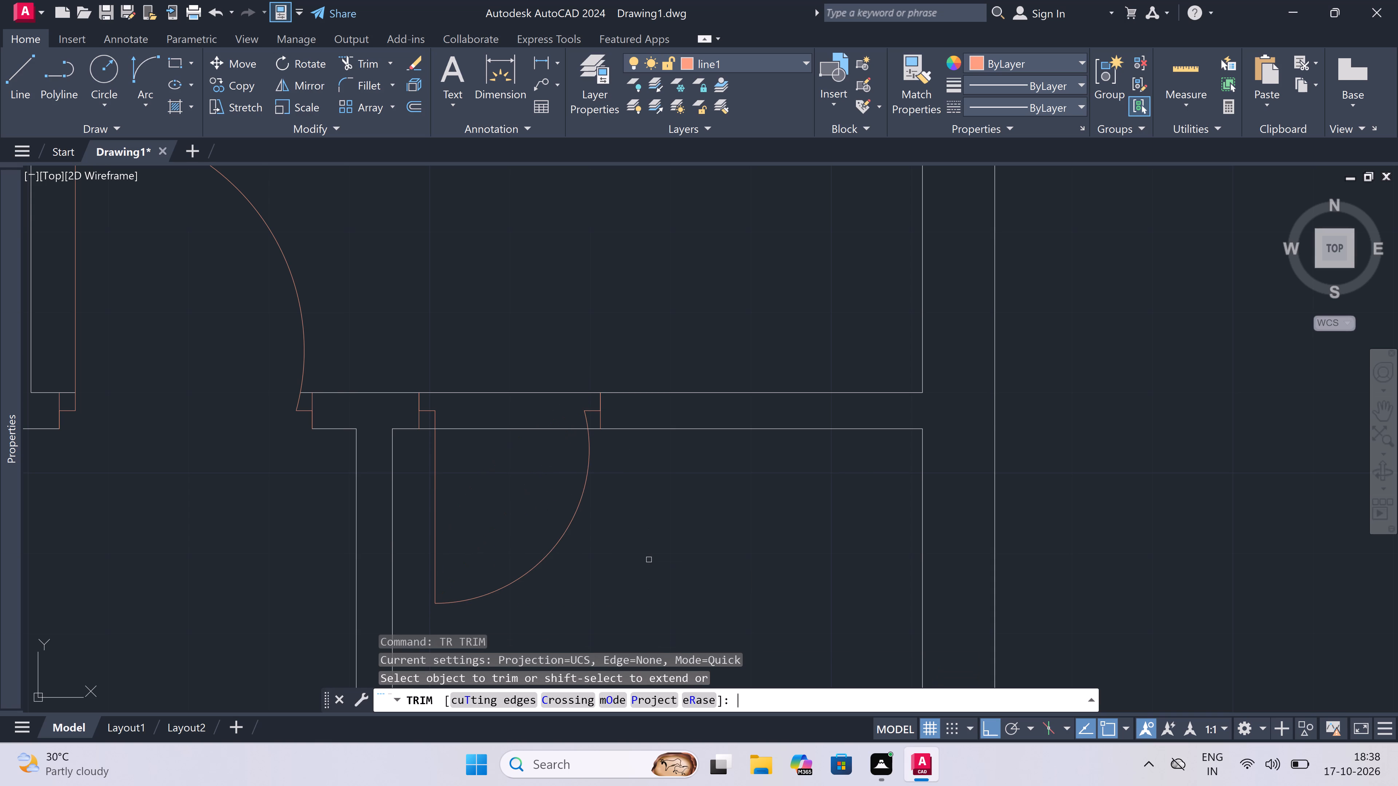
{"action": "left_click_drag", "start_coordinate": [491, 502], "coordinate": [491, 499]}
{"action": "left_click", "coordinate": [512, 381]}
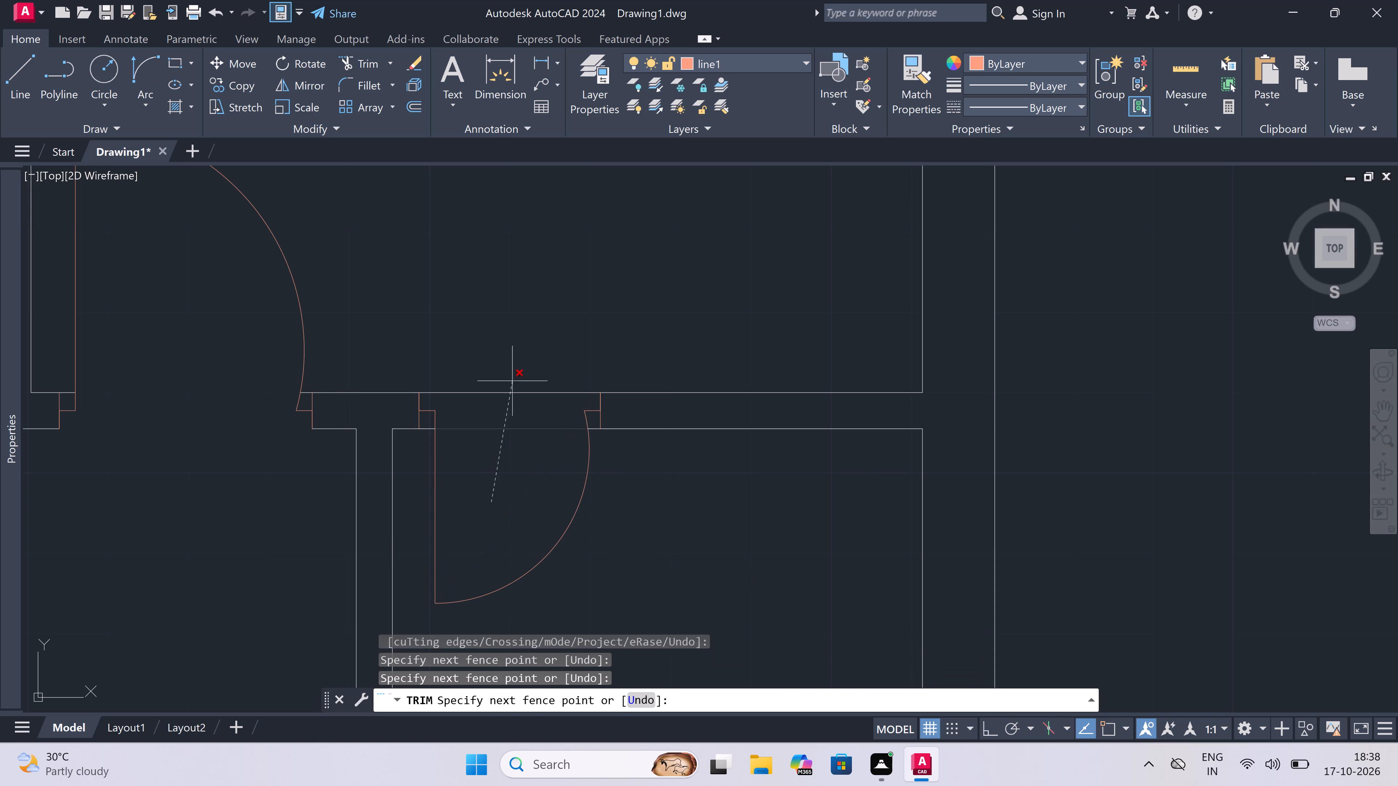
{"action": "key", "text": "Escape"}
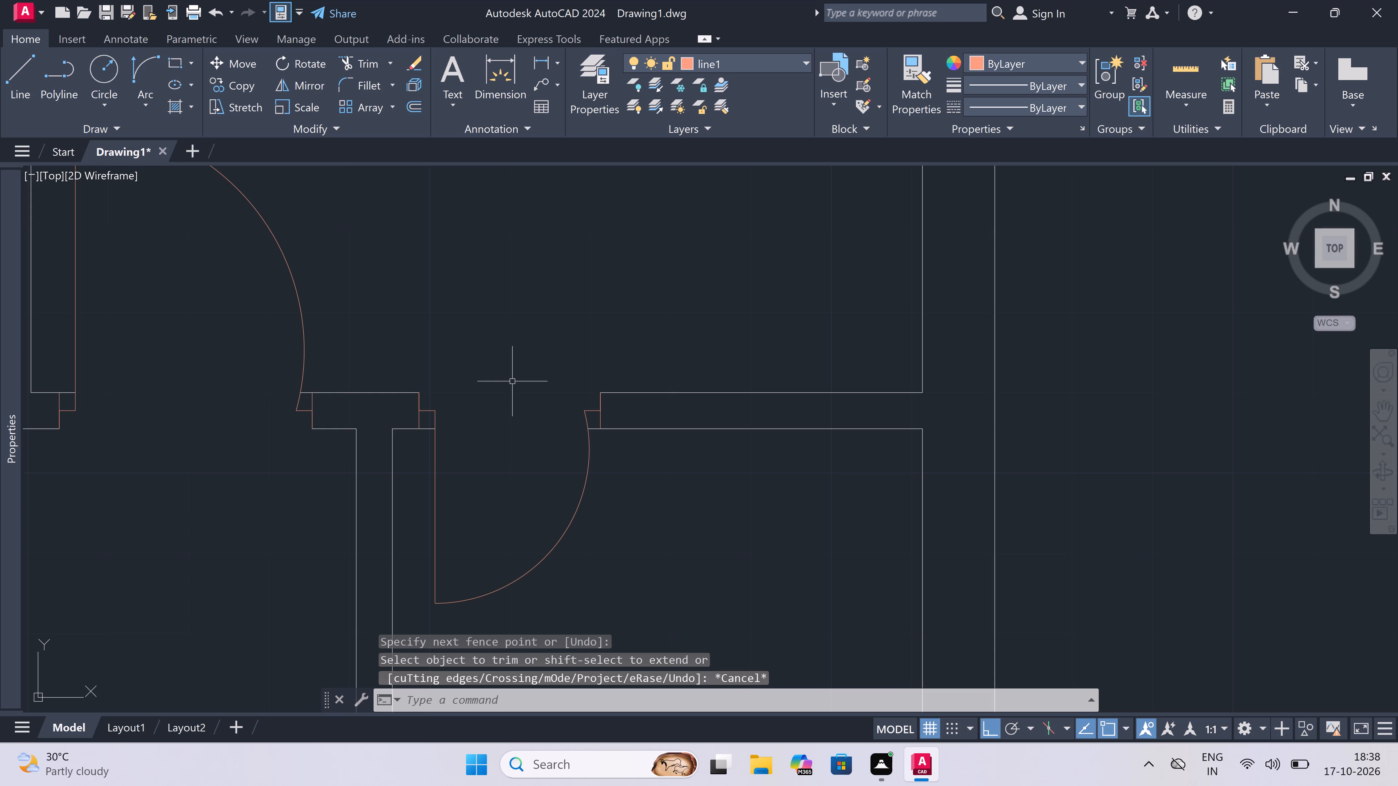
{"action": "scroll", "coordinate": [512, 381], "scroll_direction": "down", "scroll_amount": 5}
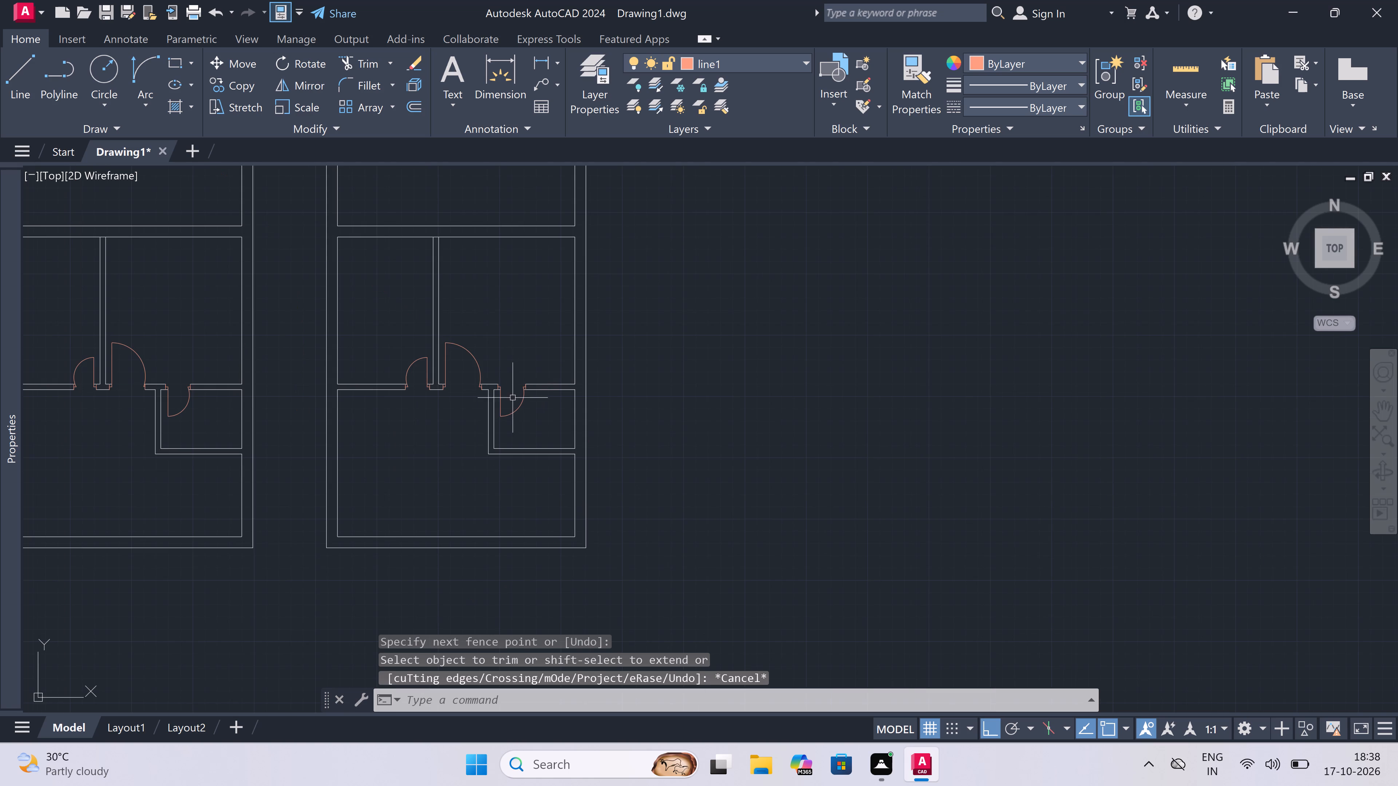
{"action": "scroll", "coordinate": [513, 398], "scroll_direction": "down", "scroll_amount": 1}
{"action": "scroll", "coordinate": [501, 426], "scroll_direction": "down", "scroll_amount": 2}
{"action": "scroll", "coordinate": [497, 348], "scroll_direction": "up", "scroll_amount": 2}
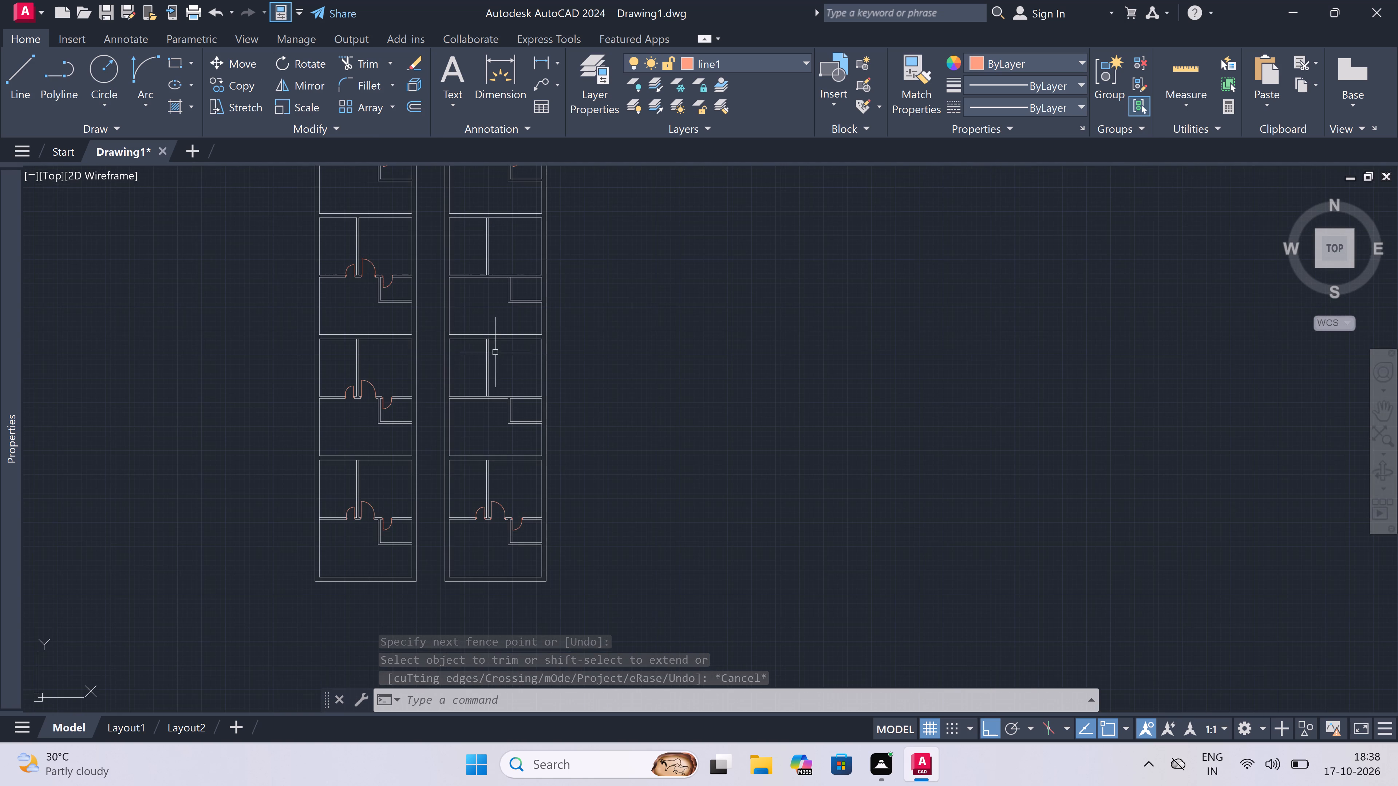
In the right column's second unit from the bottom, draw a jamb left of the partition's lower end, with a 2" stop leftward and 2' leaf upward.
{"action": "scroll", "coordinate": [472, 398], "scroll_direction": "up", "scroll_amount": 4}
{"action": "scroll", "coordinate": [505, 386], "scroll_direction": "down", "scroll_amount": 3}
{"action": "scroll", "coordinate": [526, 354], "scroll_direction": "up", "scroll_amount": 3}
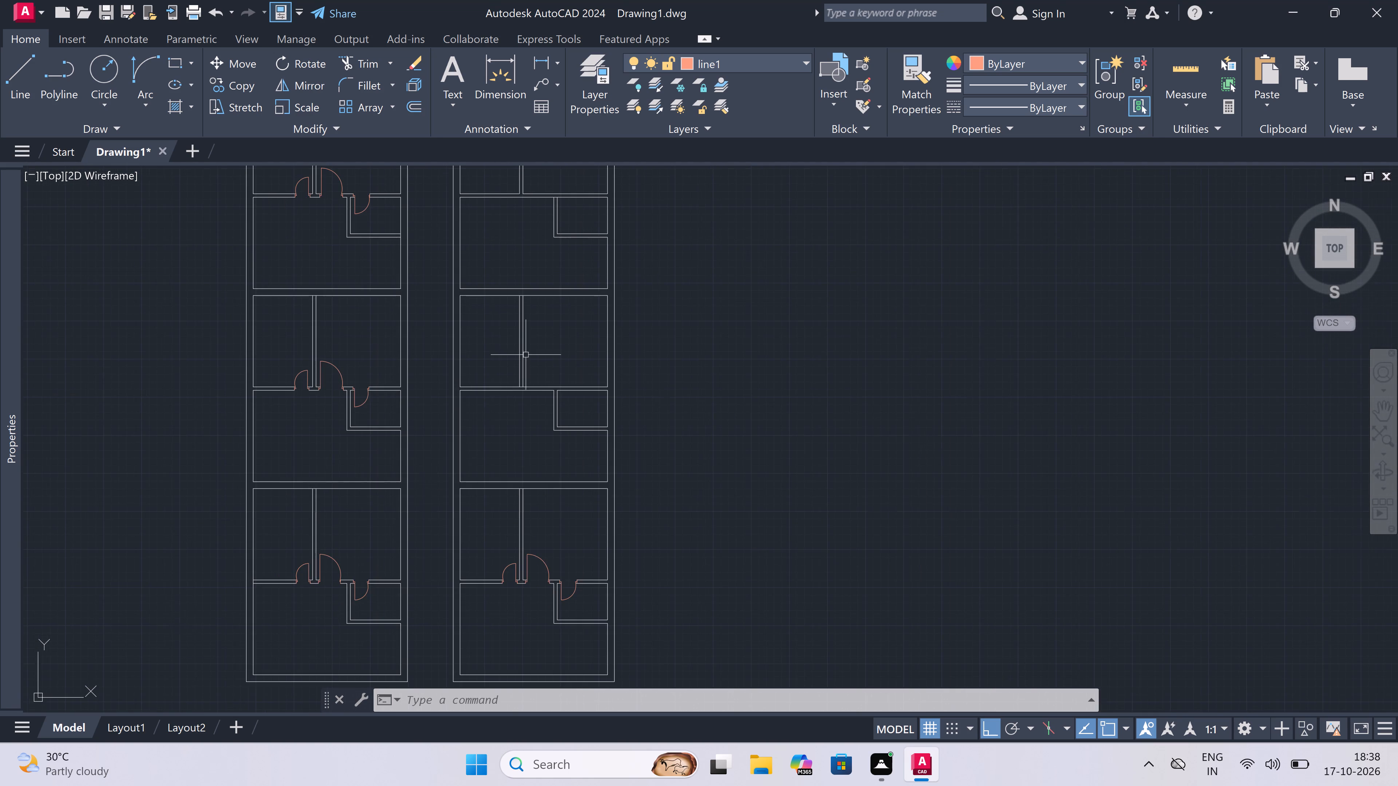
{"action": "type", "text": "l"}
{"action": "key", "text": "space"}
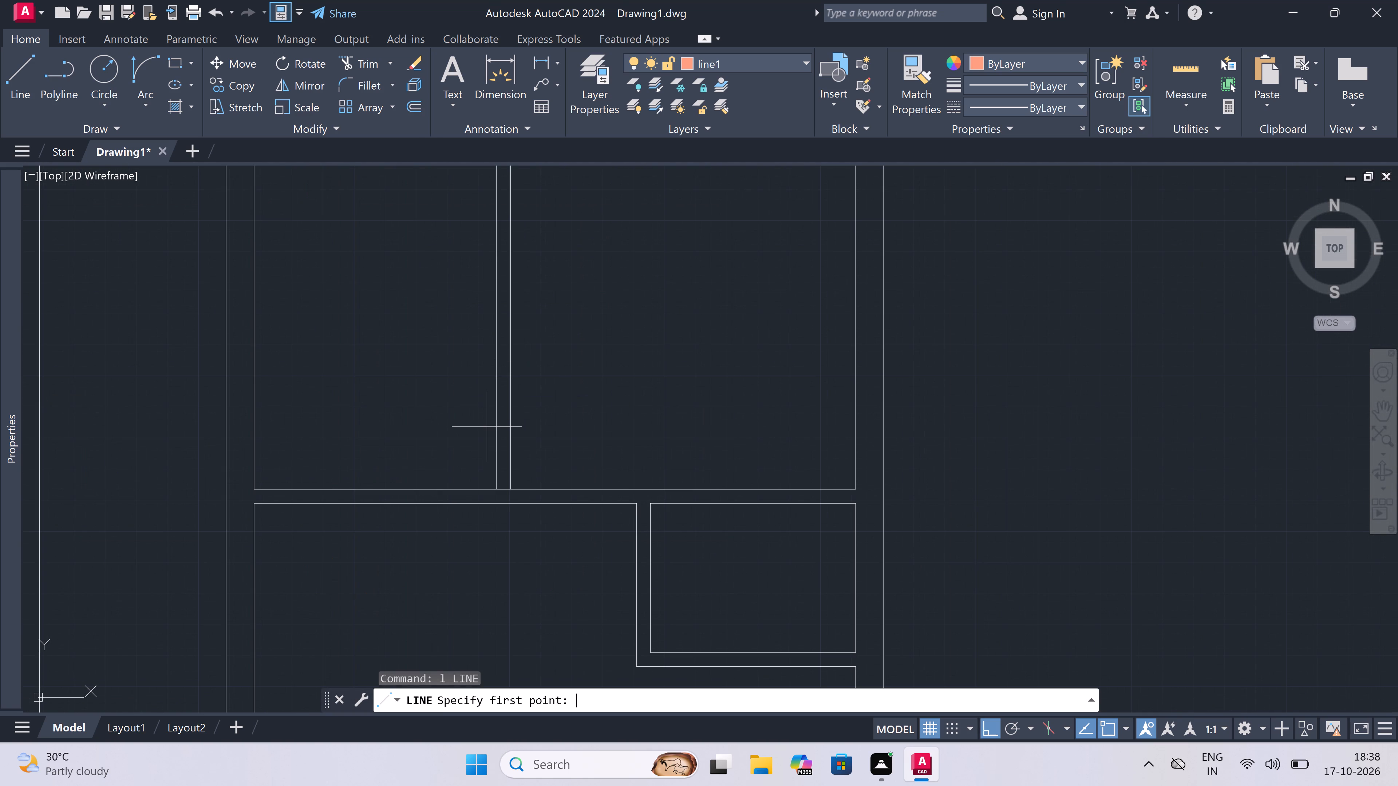
{"action": "scroll", "coordinate": [478, 491], "scroll_direction": "up", "scroll_amount": 2}
{"action": "left_click", "coordinate": [495, 491]}
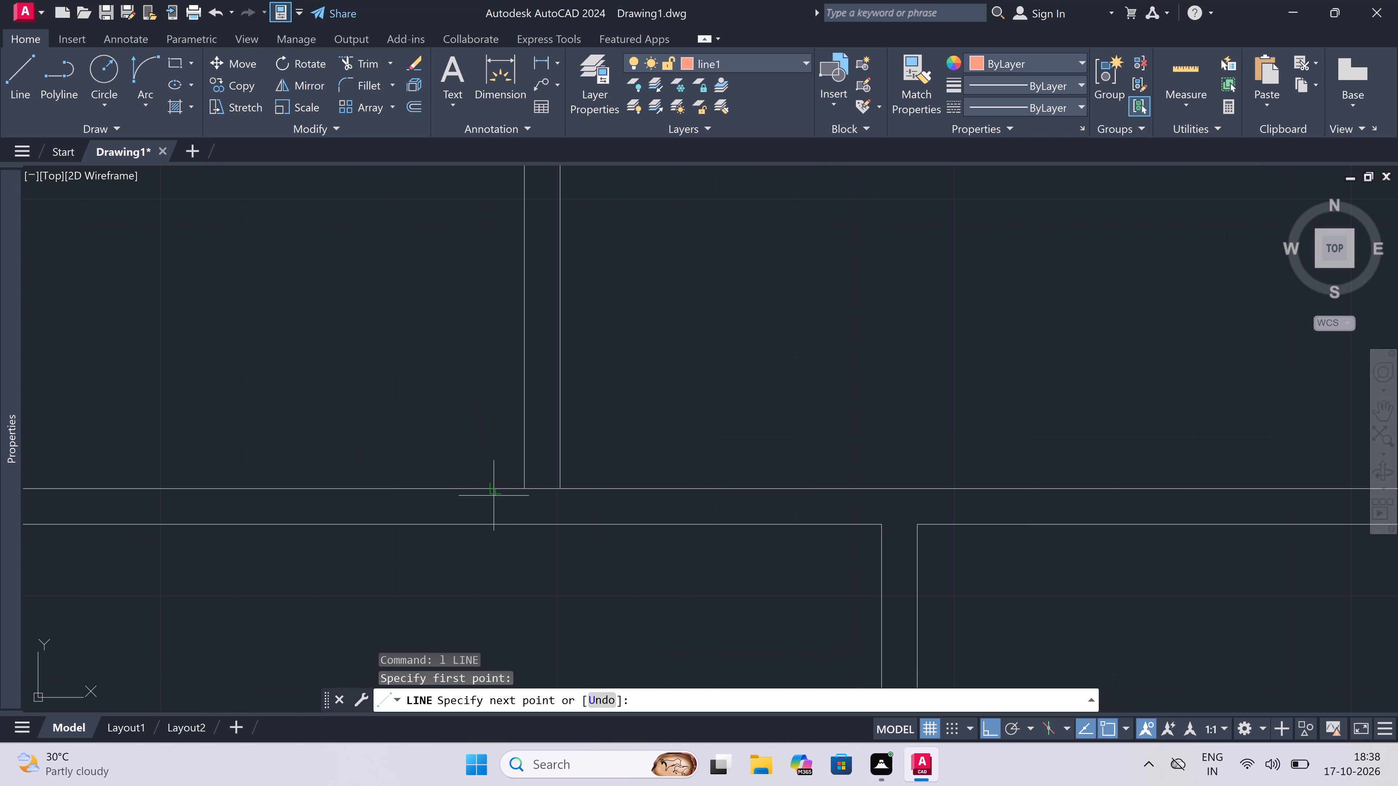
{"action": "left_click", "coordinate": [493, 524]}
{"action": "left_click", "coordinate": [493, 508]}
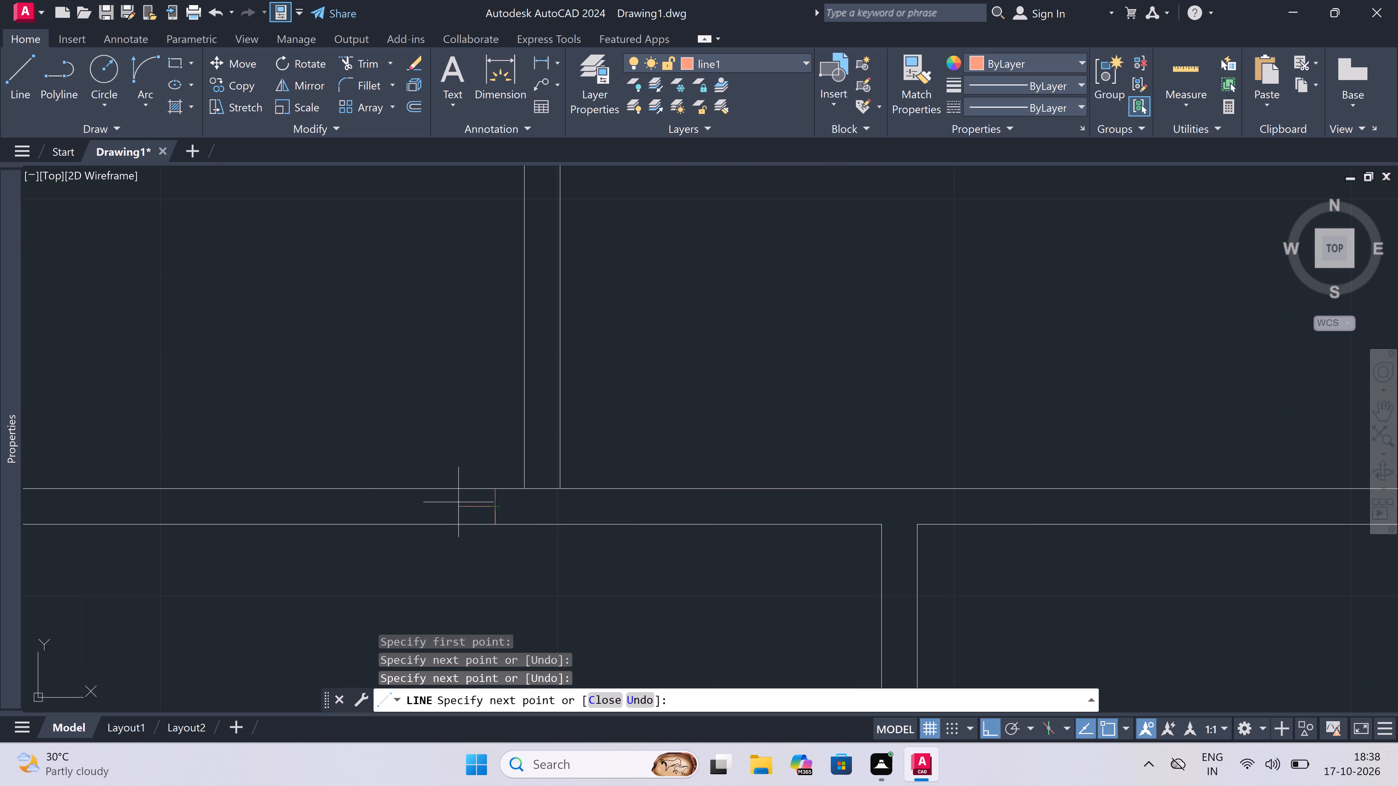
{"action": "key", "text": "2"}
{"action": "type", "text": "\""}
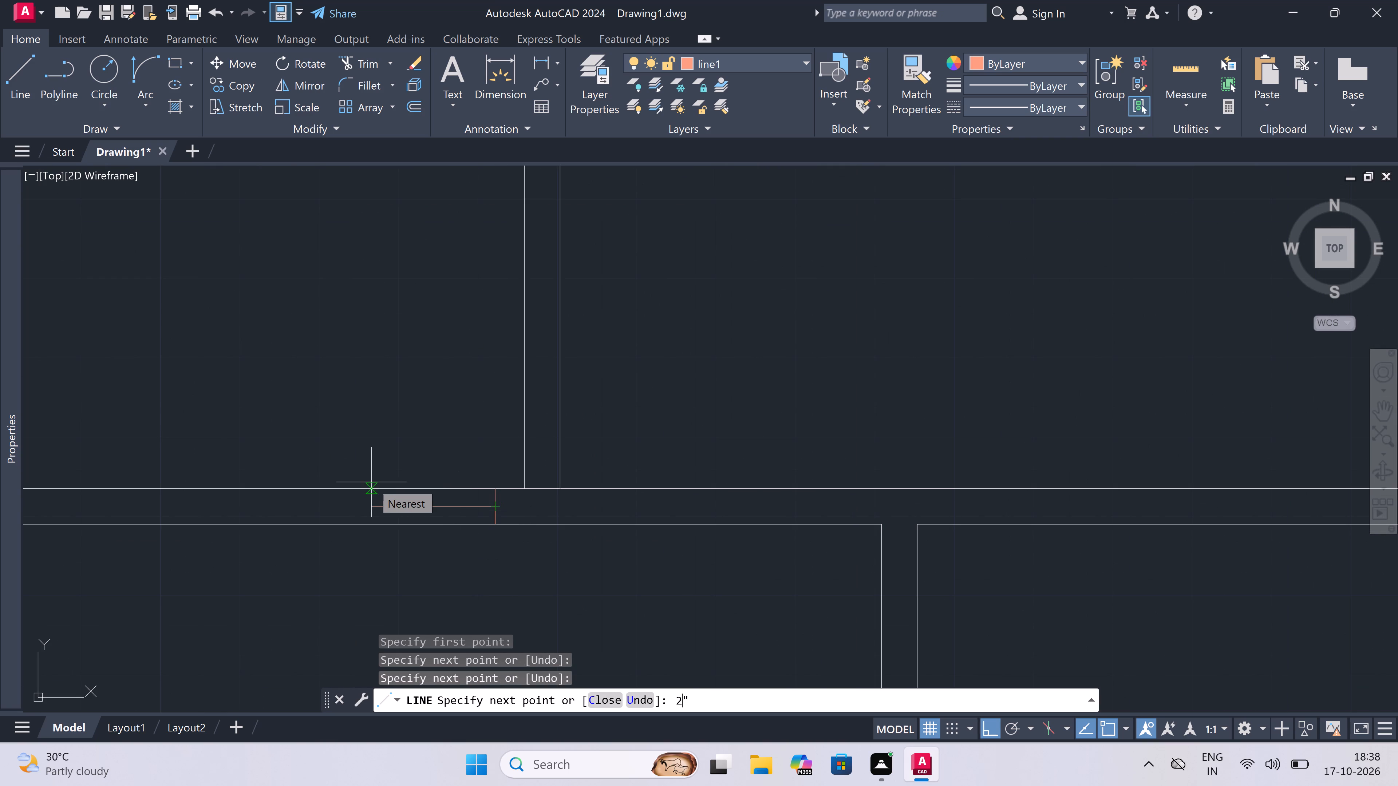
{"action": "key", "text": "space"}
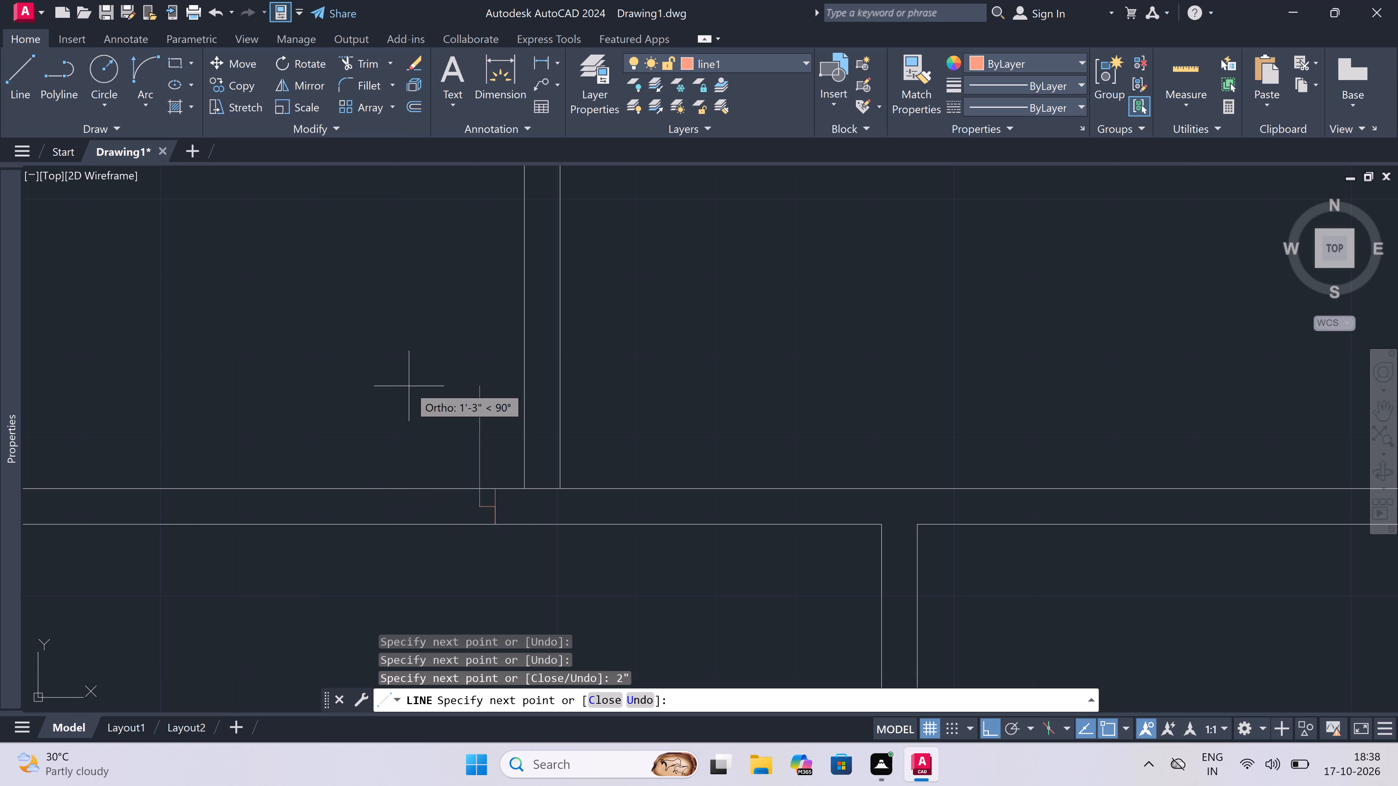
{"action": "type", "text": "2'"}
{"action": "key", "text": "space"}
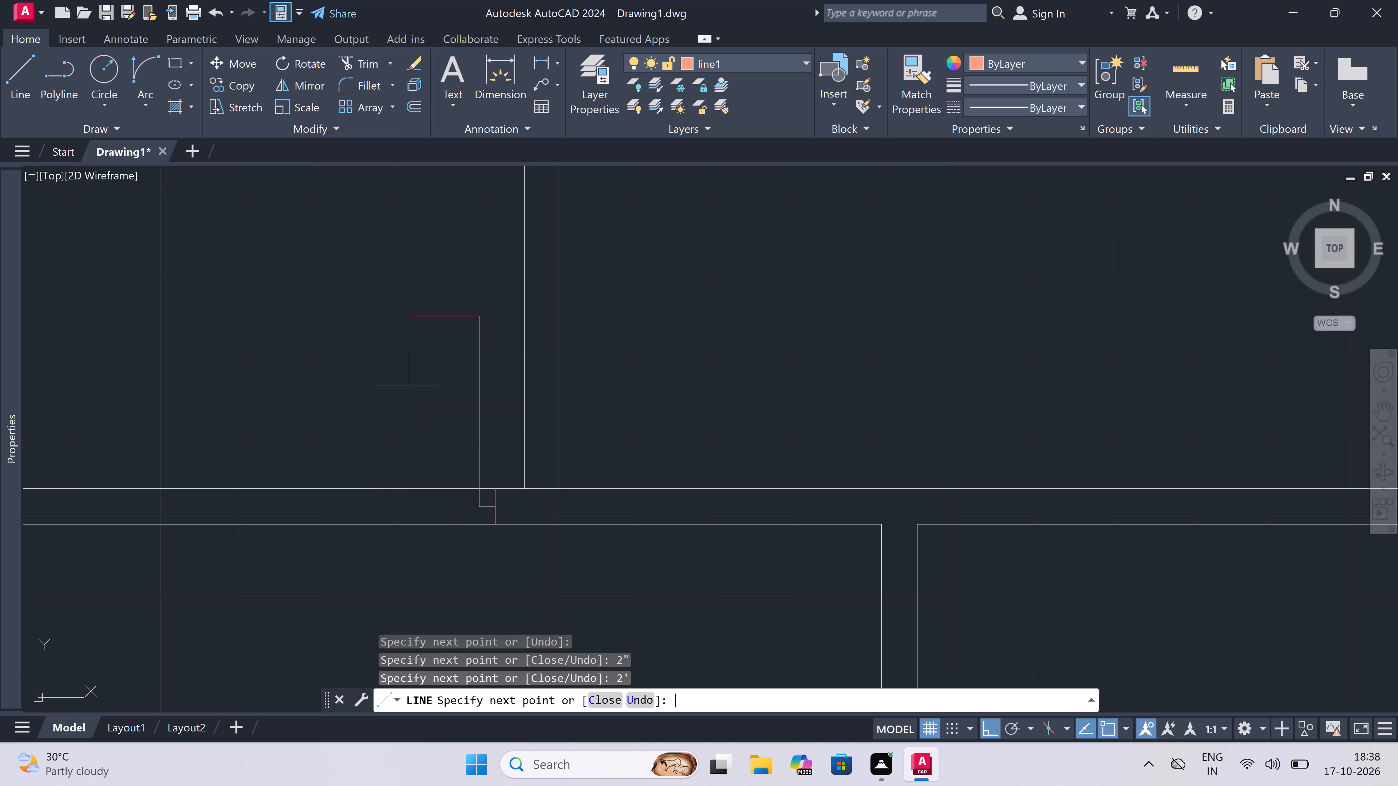
{"action": "key", "text": "Escape"}
Draw the left room door's opposite jamb across the wall further left, with a 2" stop rightward from its midpoint.
{"action": "key", "text": "space"}
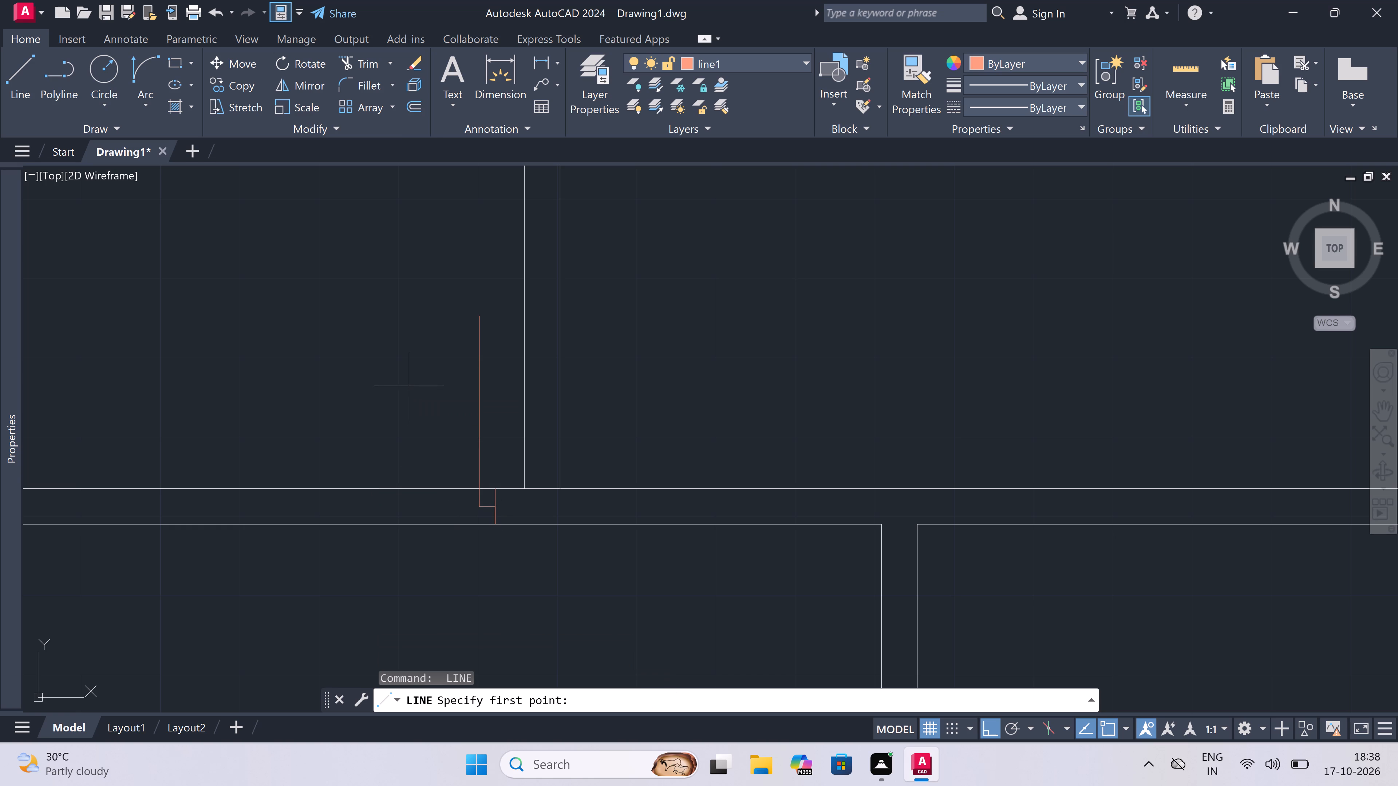
{"action": "left_click", "coordinate": [335, 483]}
{"action": "left_click", "coordinate": [332, 522]}
{"action": "left_click_drag", "start_coordinate": [334, 507], "coordinate": [343, 509]}
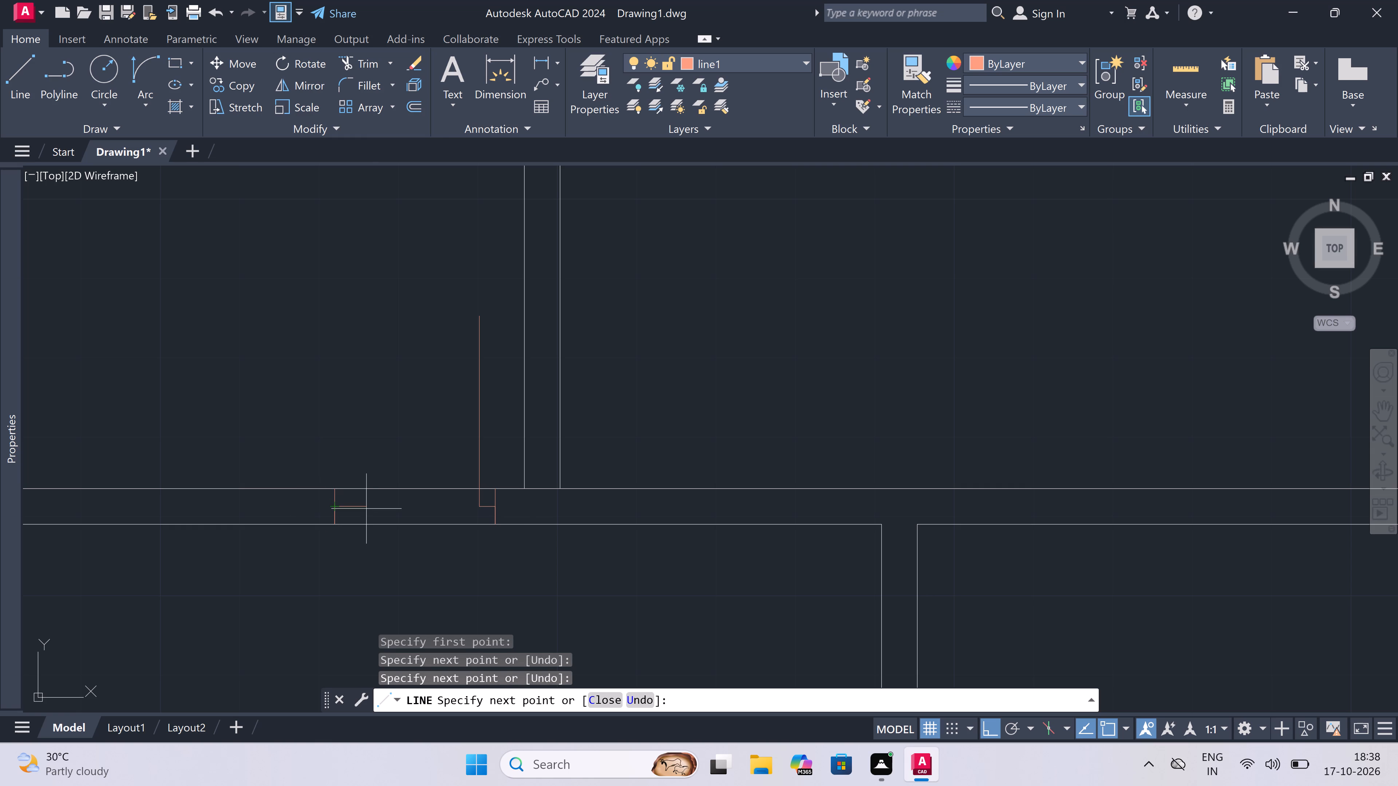
{"action": "key", "text": "2"}
{"action": "type", "text": "\""}
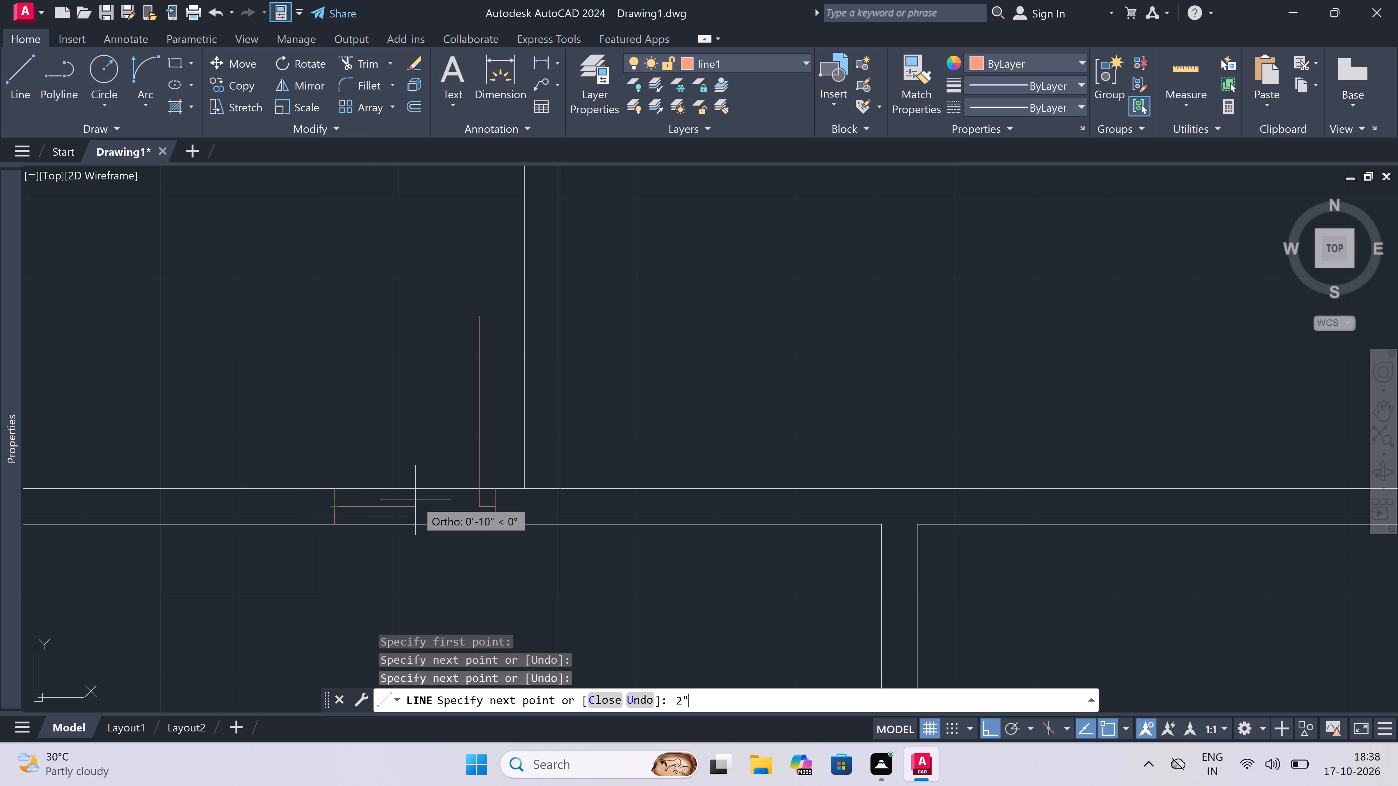
{"action": "key", "text": "space"}
{"action": "key", "text": "Escape"}
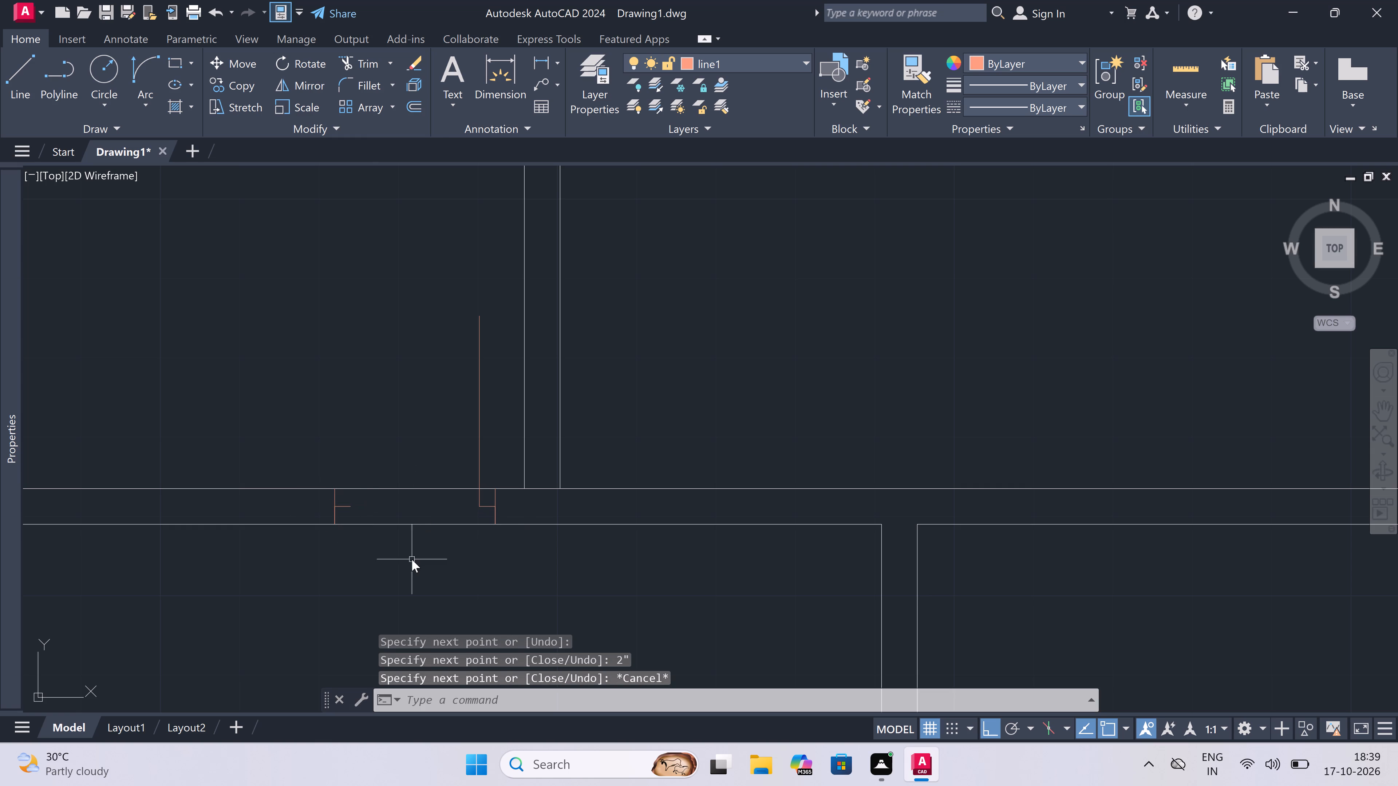
Draw the left room door's swing arc from the leaf's upper end to the opposite stop's end, bulging to the upper left.
{"action": "left_click_drag", "start_coordinate": [142, 72], "coordinate": [146, 74]}
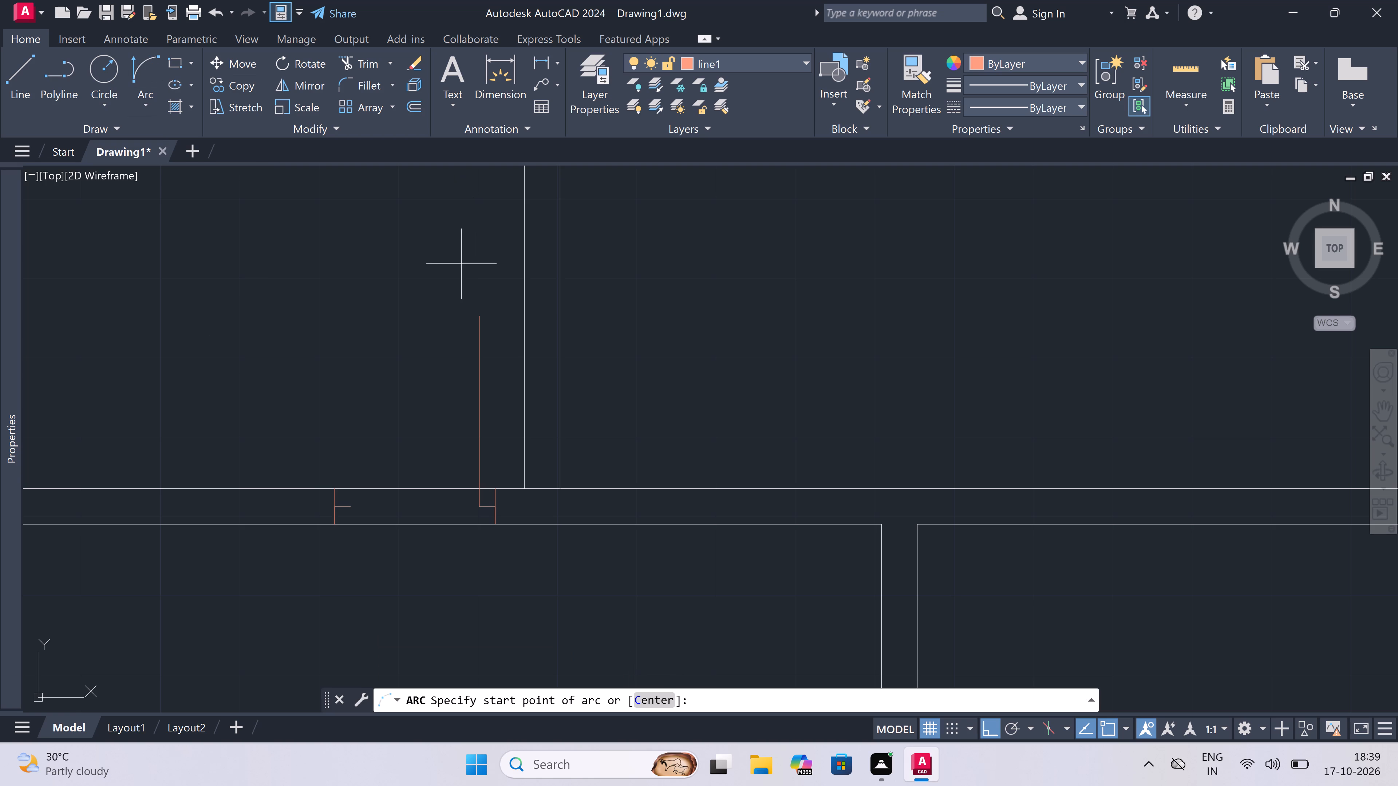
{"action": "left_click_drag", "start_coordinate": [478, 315], "coordinate": [477, 318]}
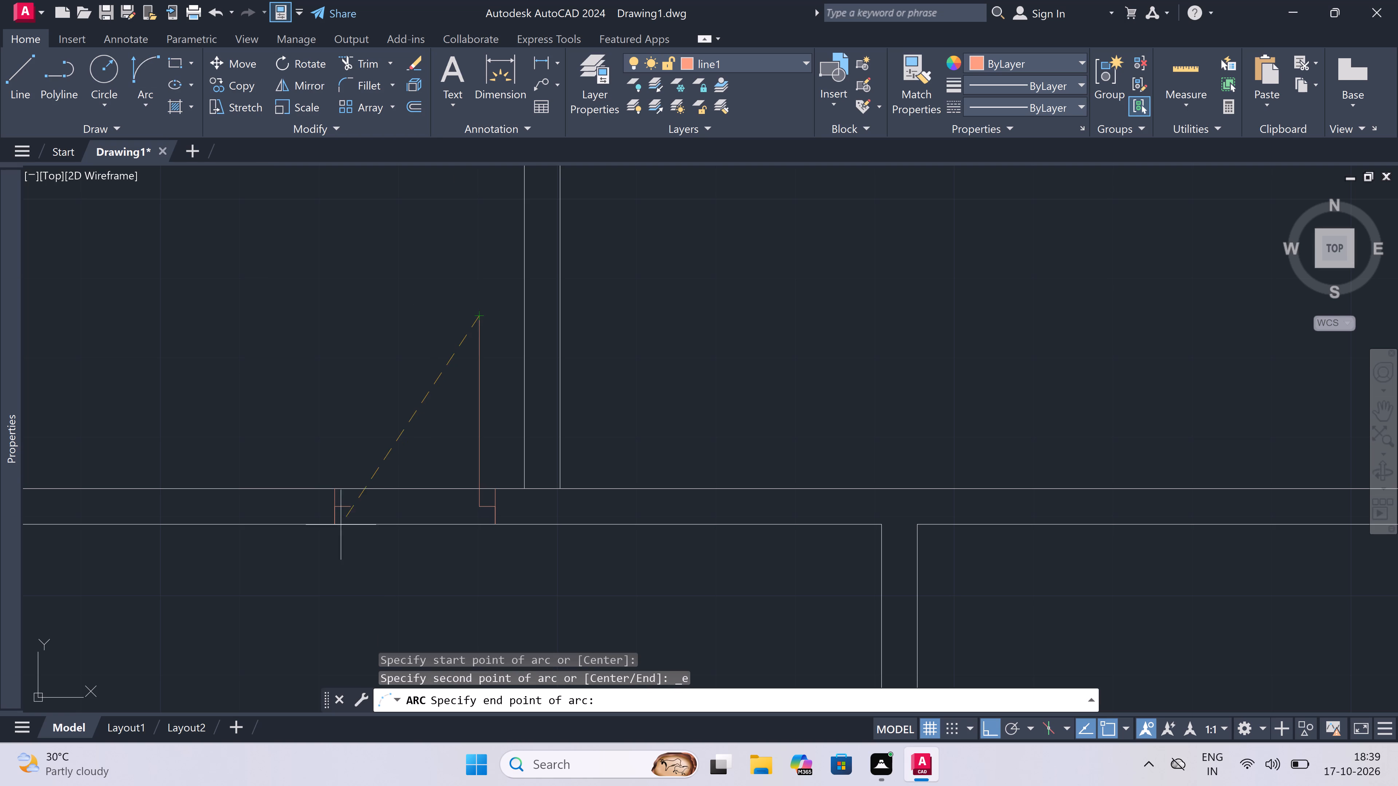
{"action": "left_click", "coordinate": [350, 502]}
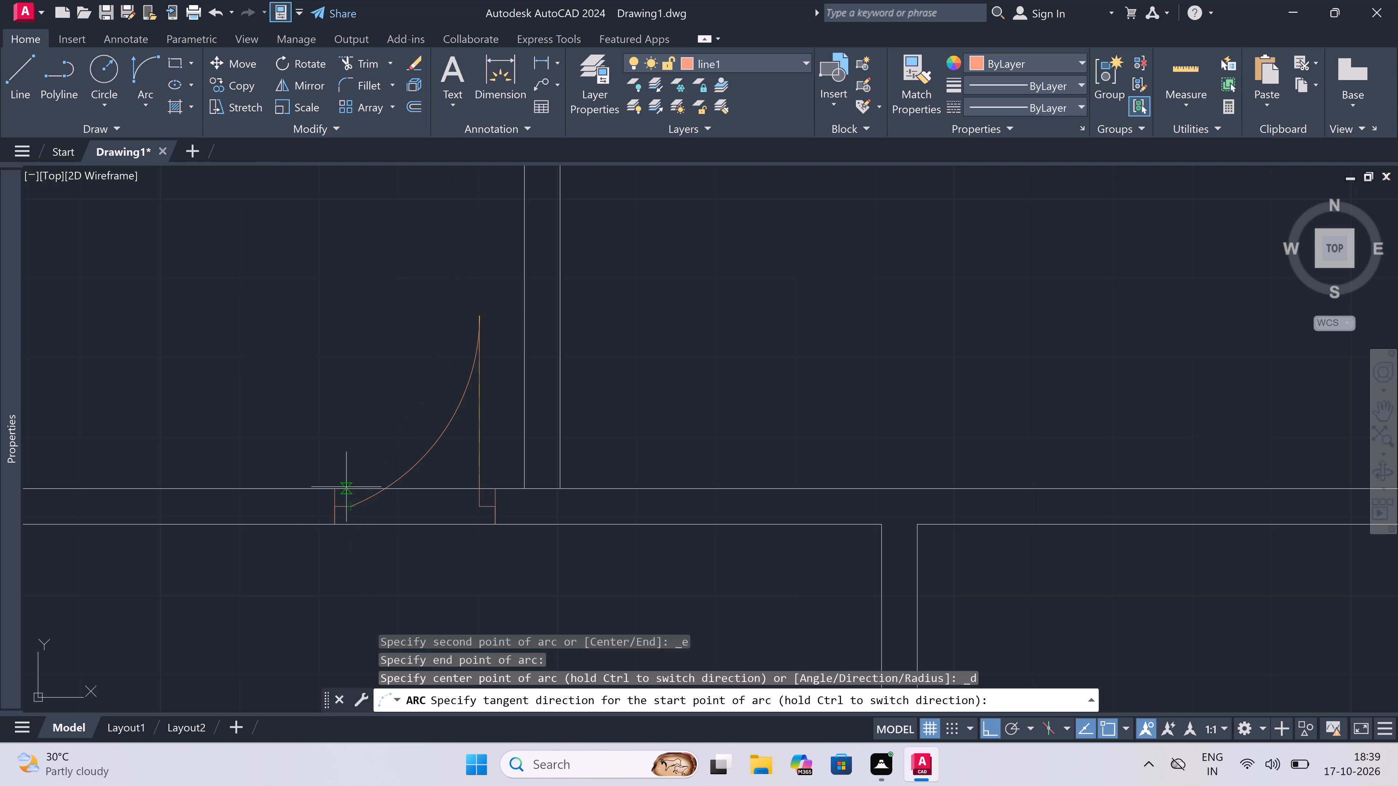
{"action": "left_click", "coordinate": [295, 349]}
Trim both wall lines between the left room door's jambs to open the wall.
{"action": "type", "text": "tr"}
{"action": "key", "text": "space"}
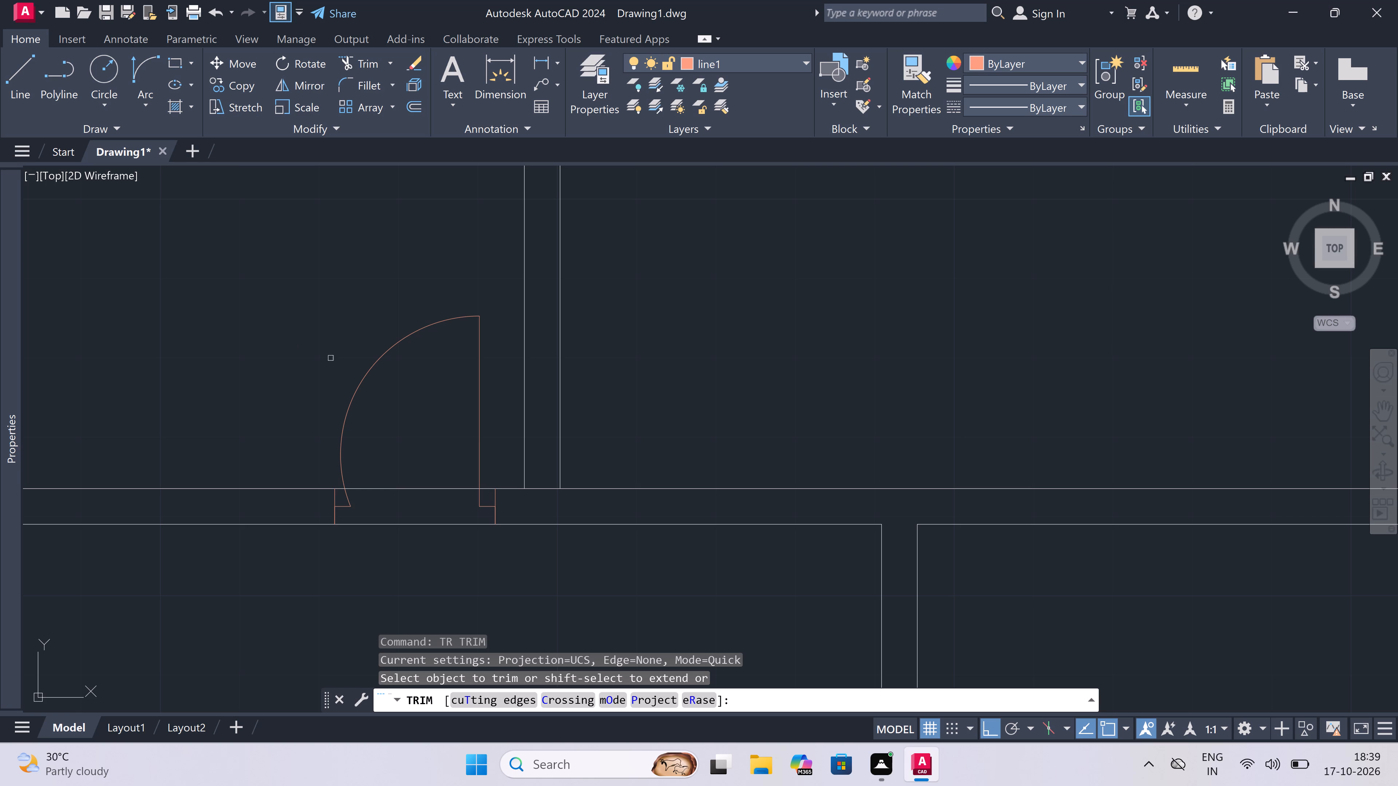
{"action": "left_click", "coordinate": [423, 475]}
{"action": "left_click", "coordinate": [422, 558]}
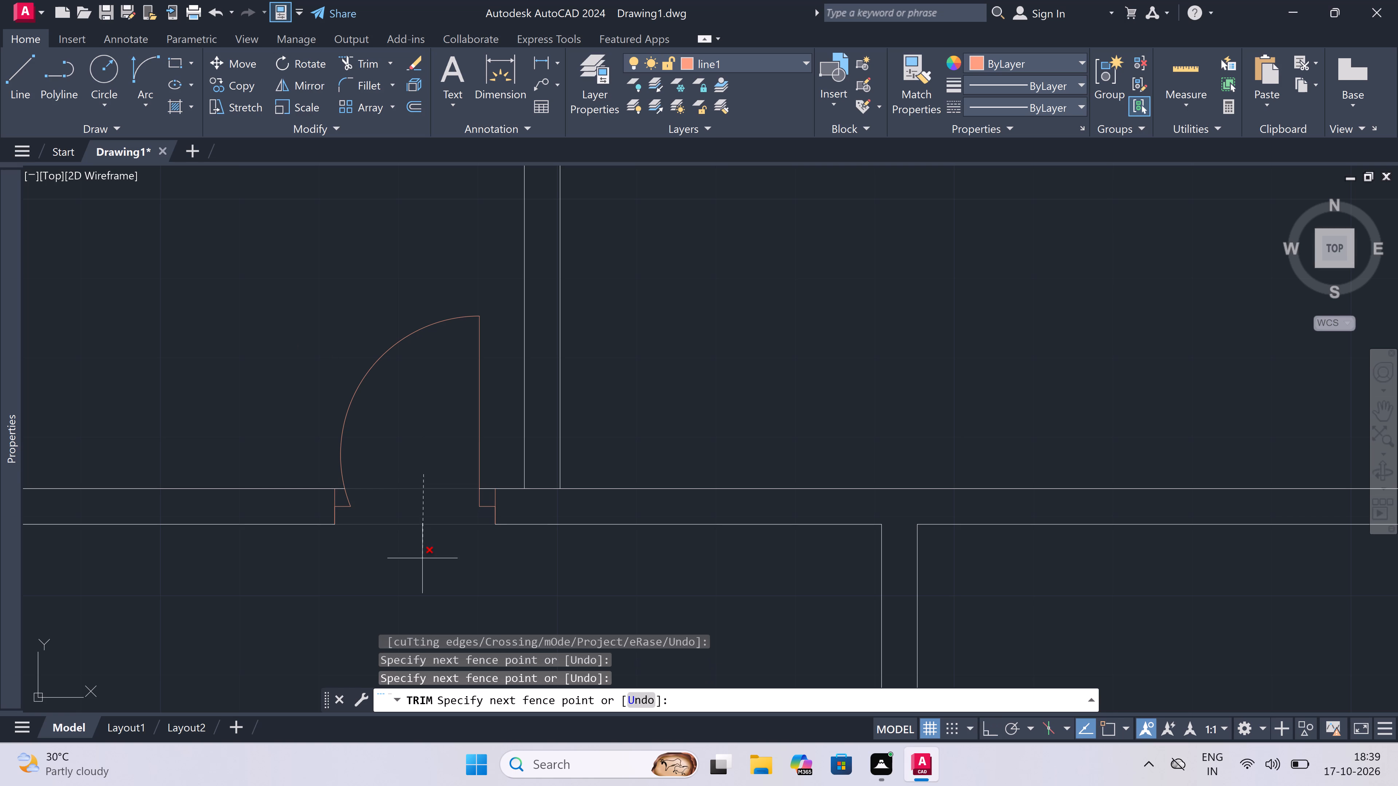
Trim the wall line segments between the partition's two lines at its lower and upper ends.
{"action": "left_click", "coordinate": [534, 496]}
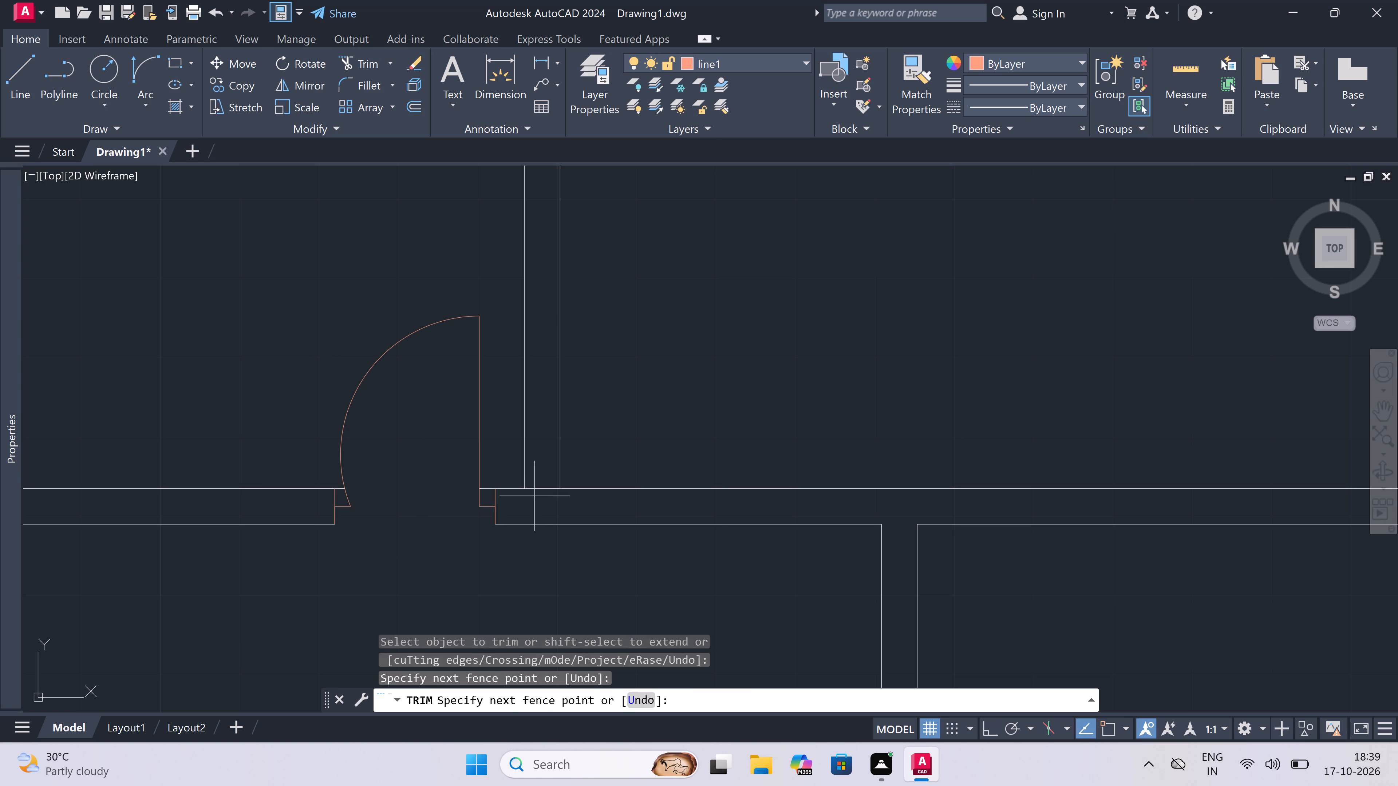
{"action": "left_click", "coordinate": [544, 464]}
{"action": "scroll", "coordinate": [415, 492], "scroll_direction": "down", "scroll_amount": 3}
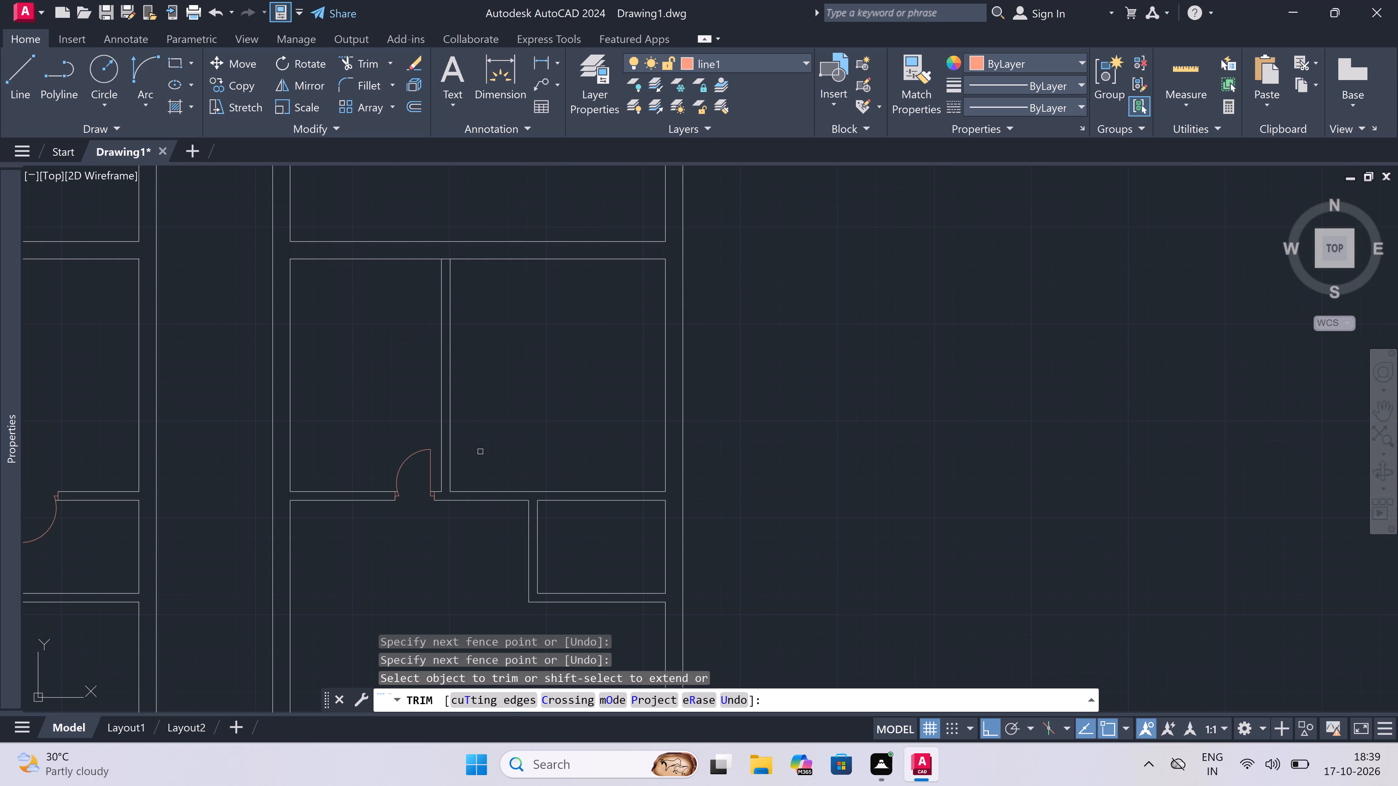
{"action": "scroll", "coordinate": [448, 252], "scroll_direction": "up", "scroll_amount": 2}
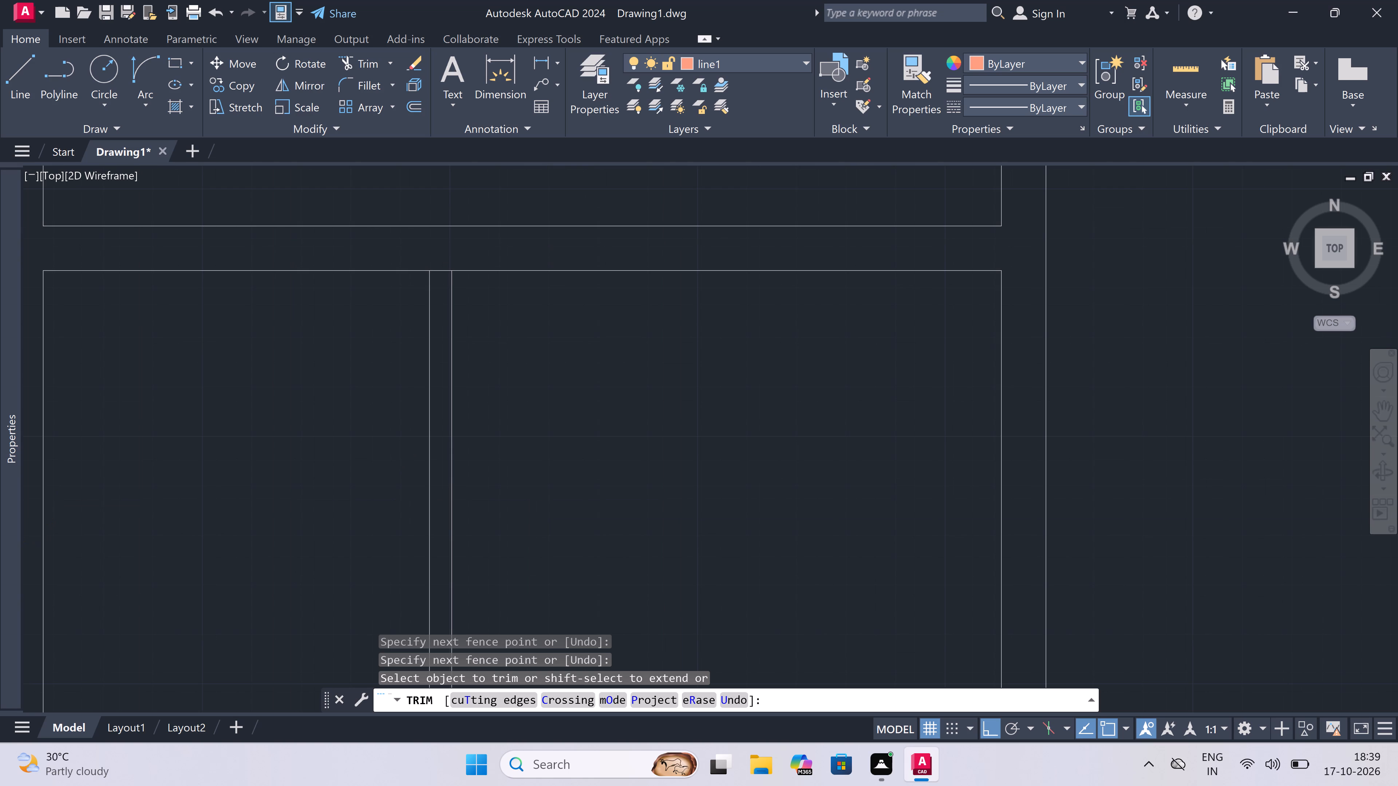
{"action": "scroll", "coordinate": [442, 265], "scroll_direction": "up", "scroll_amount": 2}
{"action": "left_click", "coordinate": [441, 265]}
{"action": "left_click", "coordinate": [434, 302]}
{"action": "scroll", "coordinate": [435, 300], "scroll_direction": "down", "scroll_amount": 3}
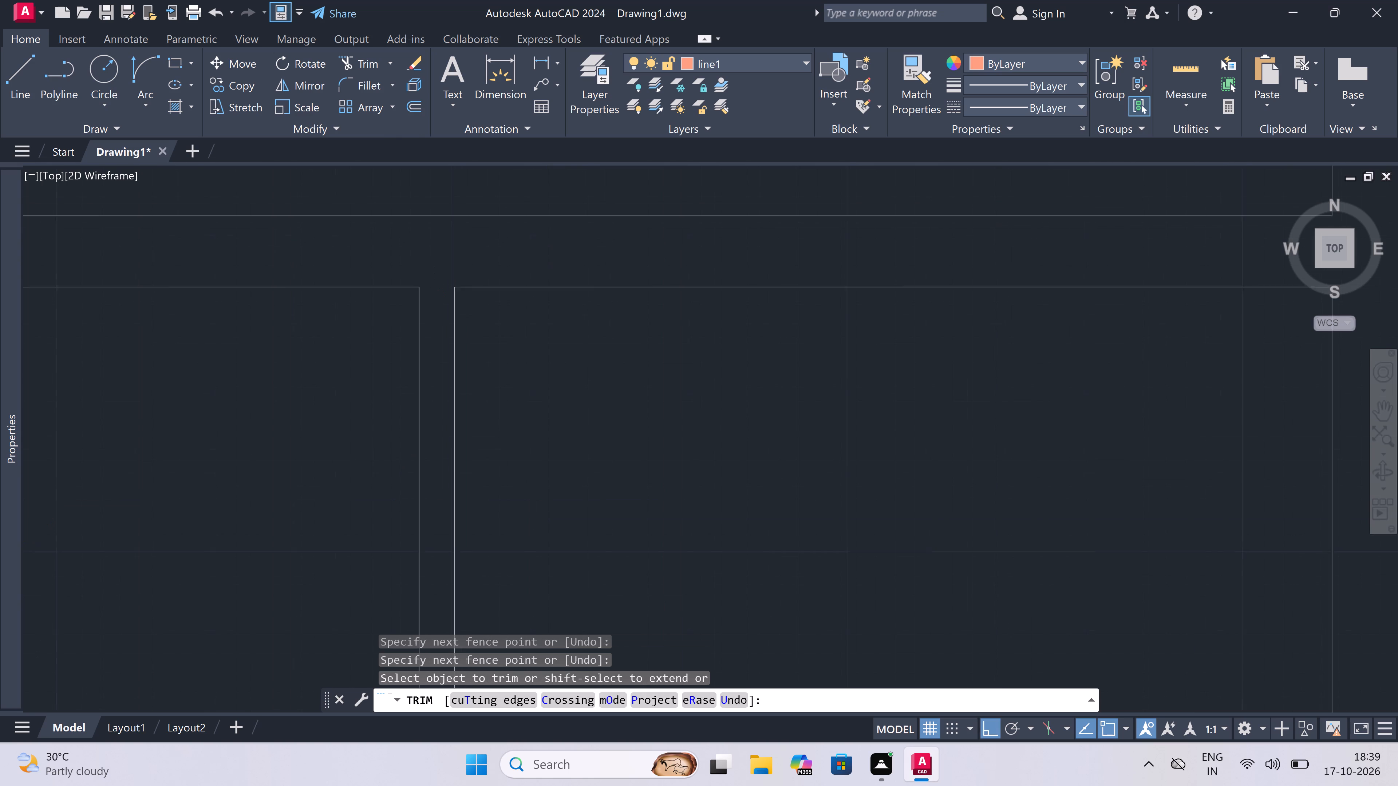
{"action": "scroll", "coordinate": [435, 300], "scroll_direction": "down", "scroll_amount": 2}
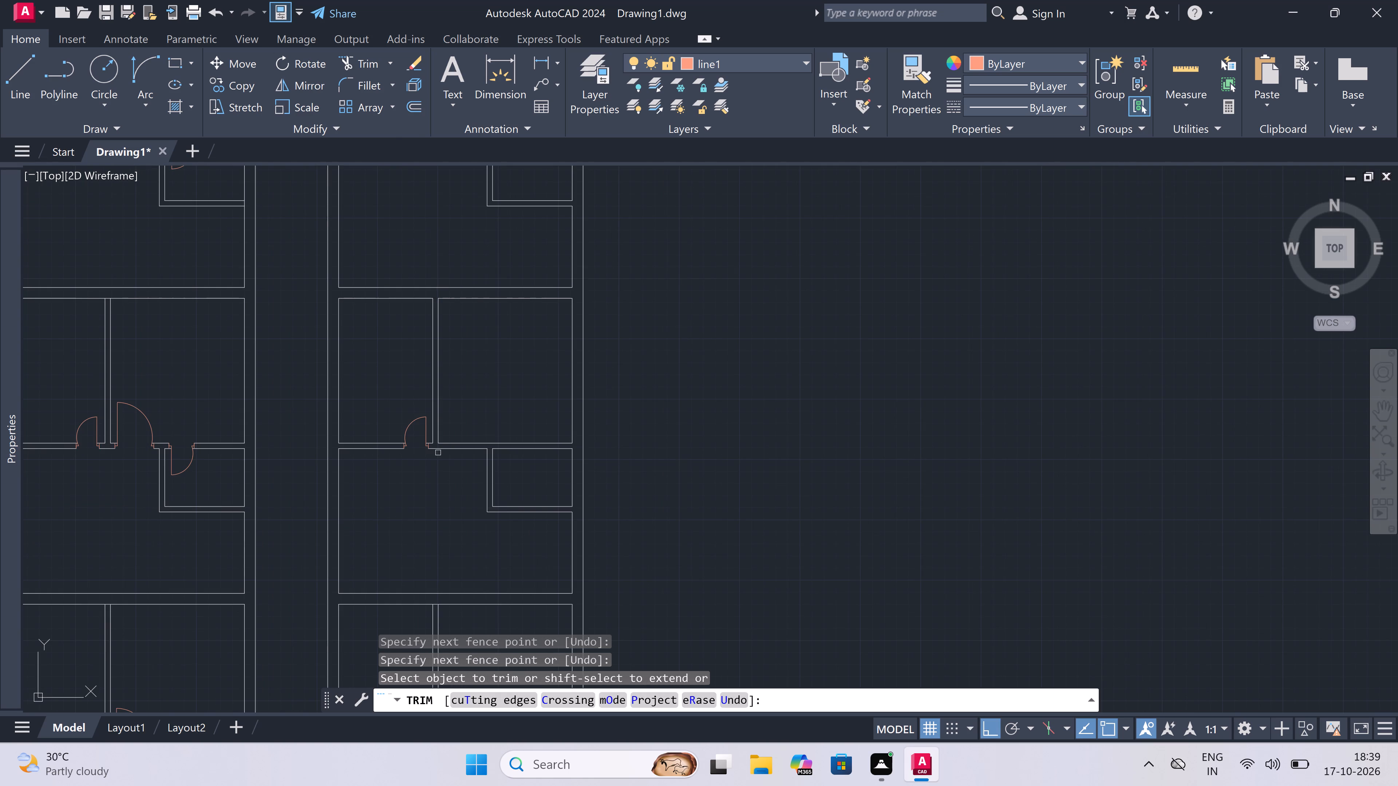
{"action": "scroll", "coordinate": [439, 433], "scroll_direction": "up", "scroll_amount": 5}
{"action": "key", "text": "Escape"}
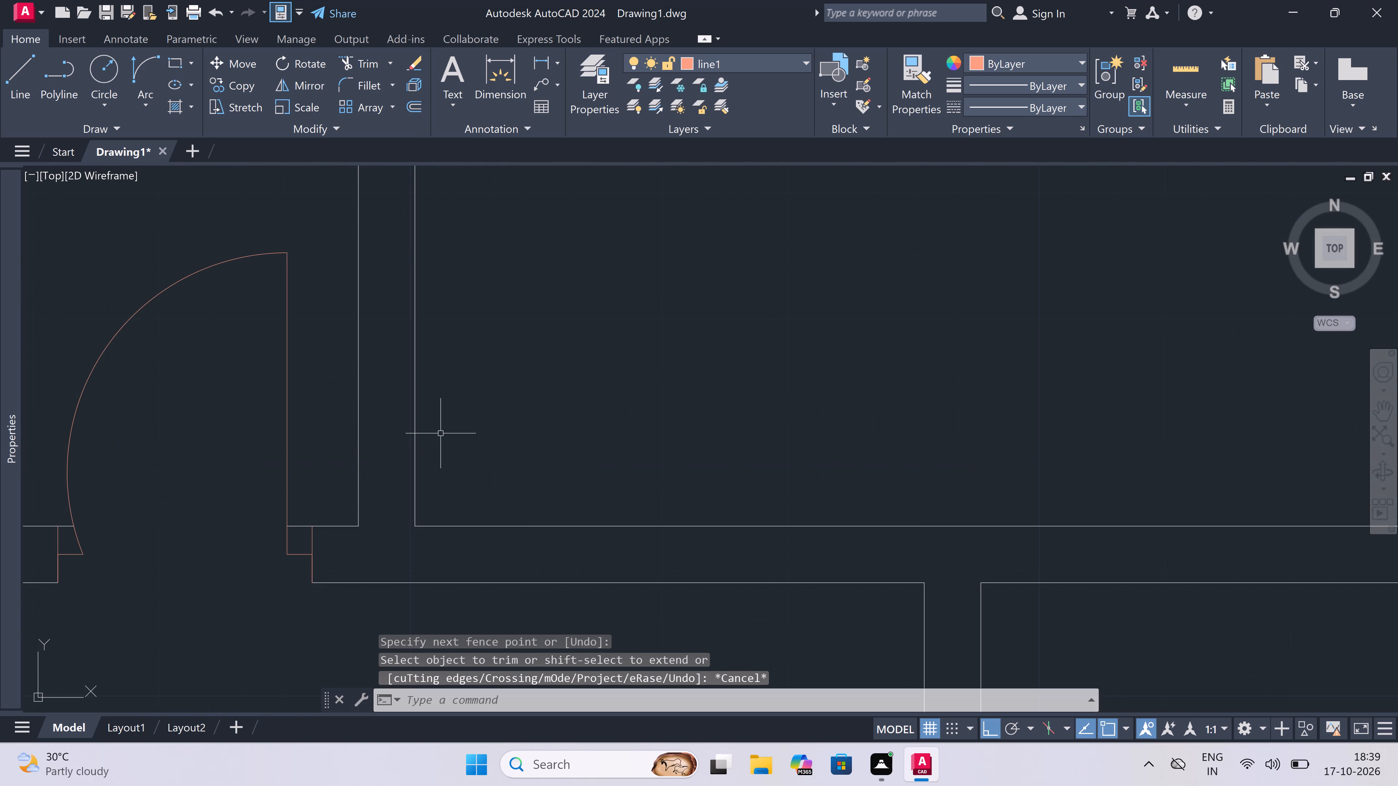
Draw a jamb across the wall just right of the partition, with a 2" stop rightward from its midpoint and a 3' leaf upward.
{"action": "type", "text": "l"}
{"action": "key", "text": "space"}
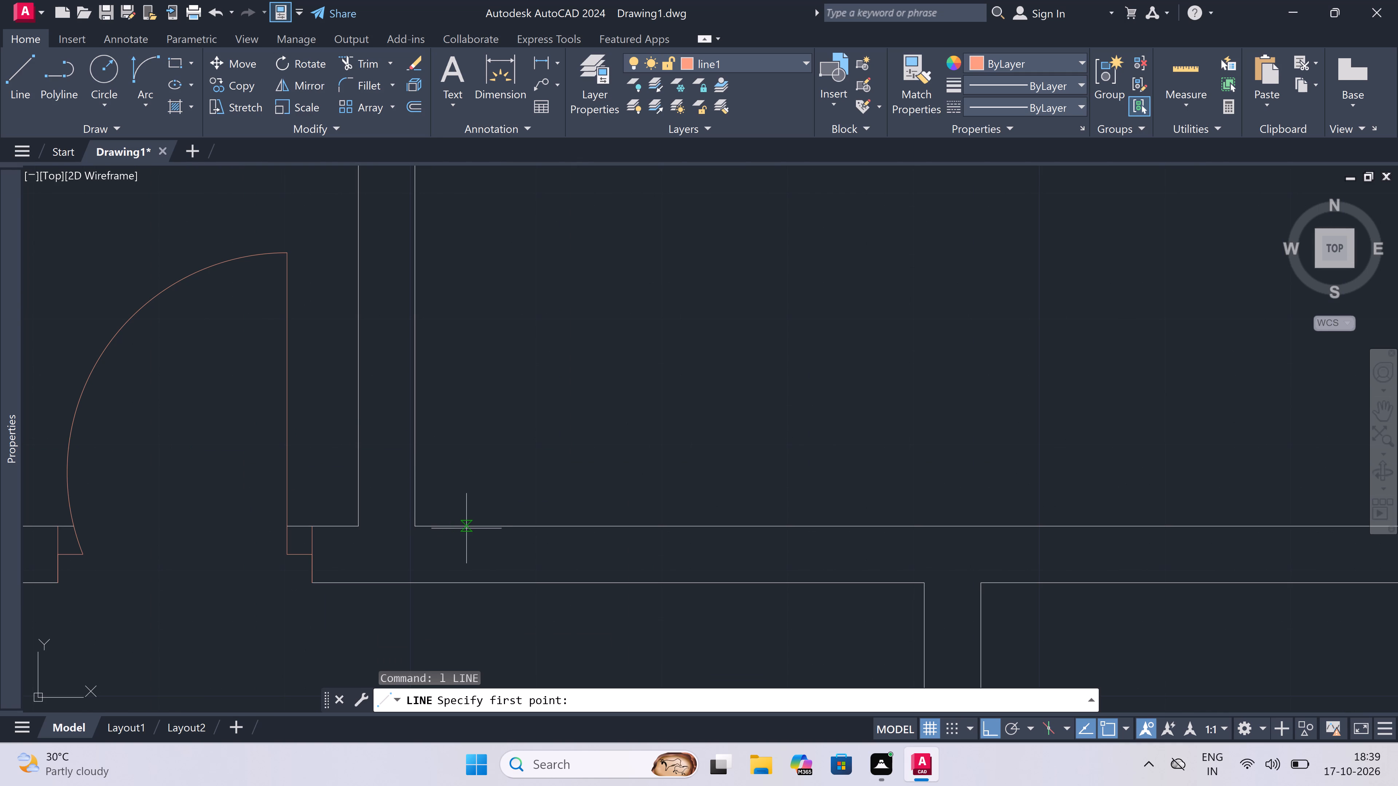
{"action": "left_click", "coordinate": [465, 527]}
{"action": "left_click", "coordinate": [469, 582]}
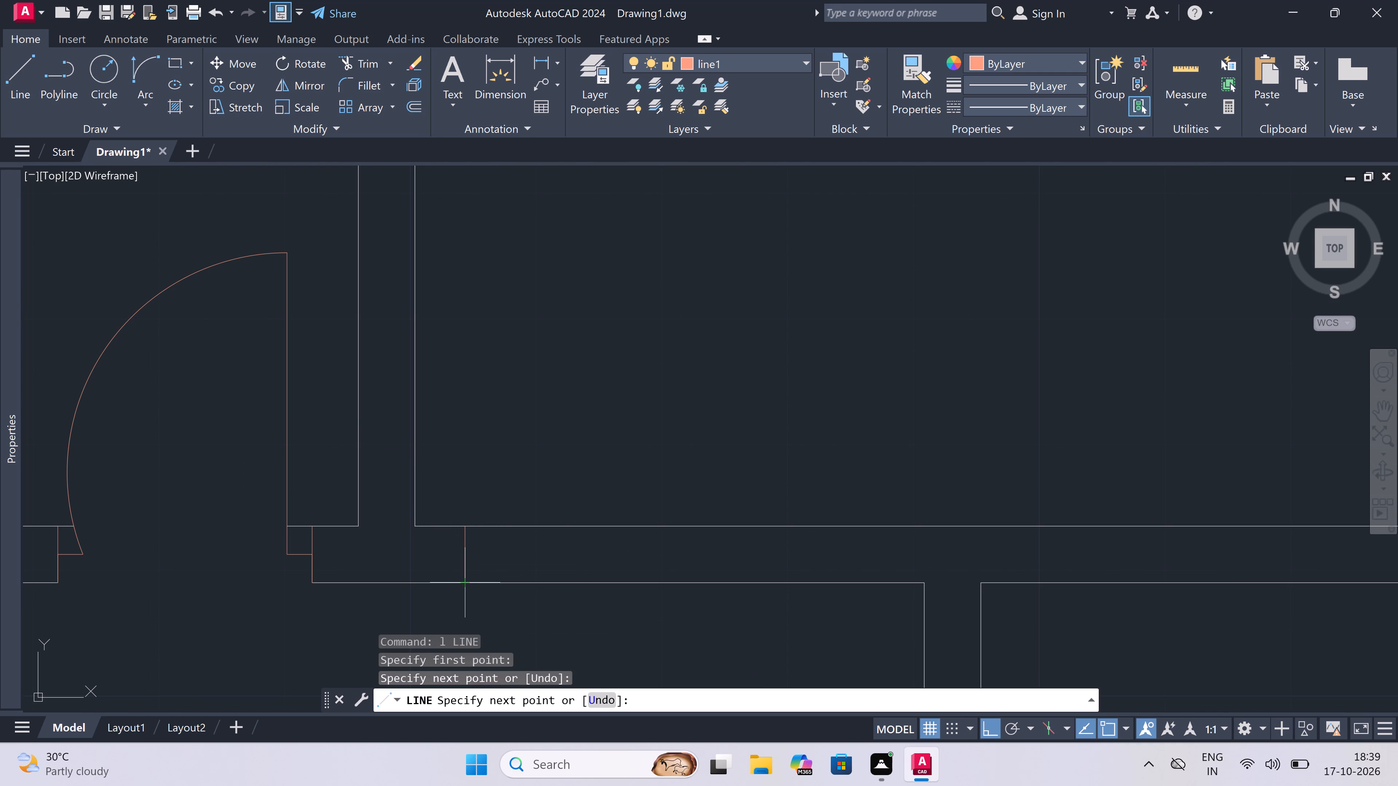
{"action": "left_click_drag", "start_coordinate": [467, 554], "coordinate": [473, 553]}
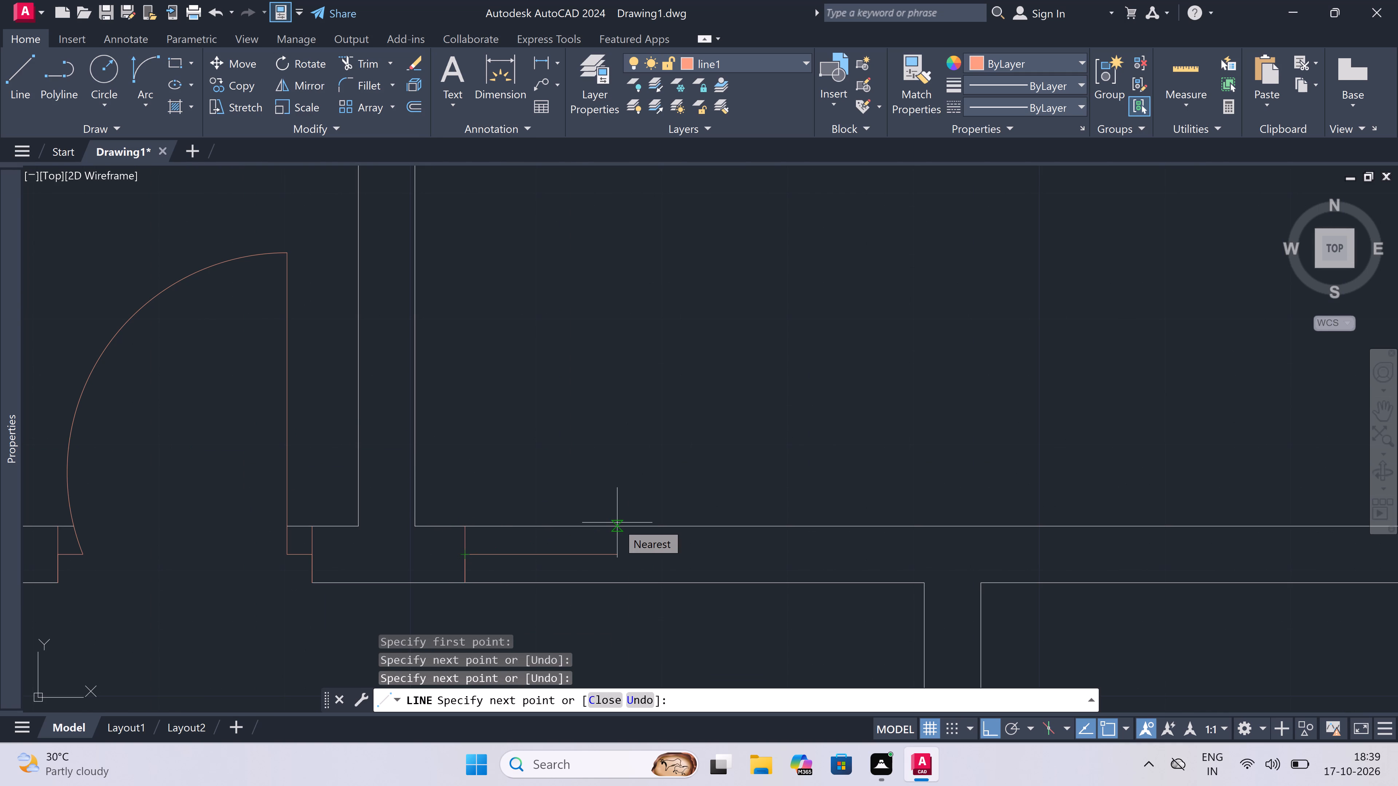
{"action": "key", "text": "2"}
{"action": "type", "text": "\""}
{"action": "key", "text": "space"}
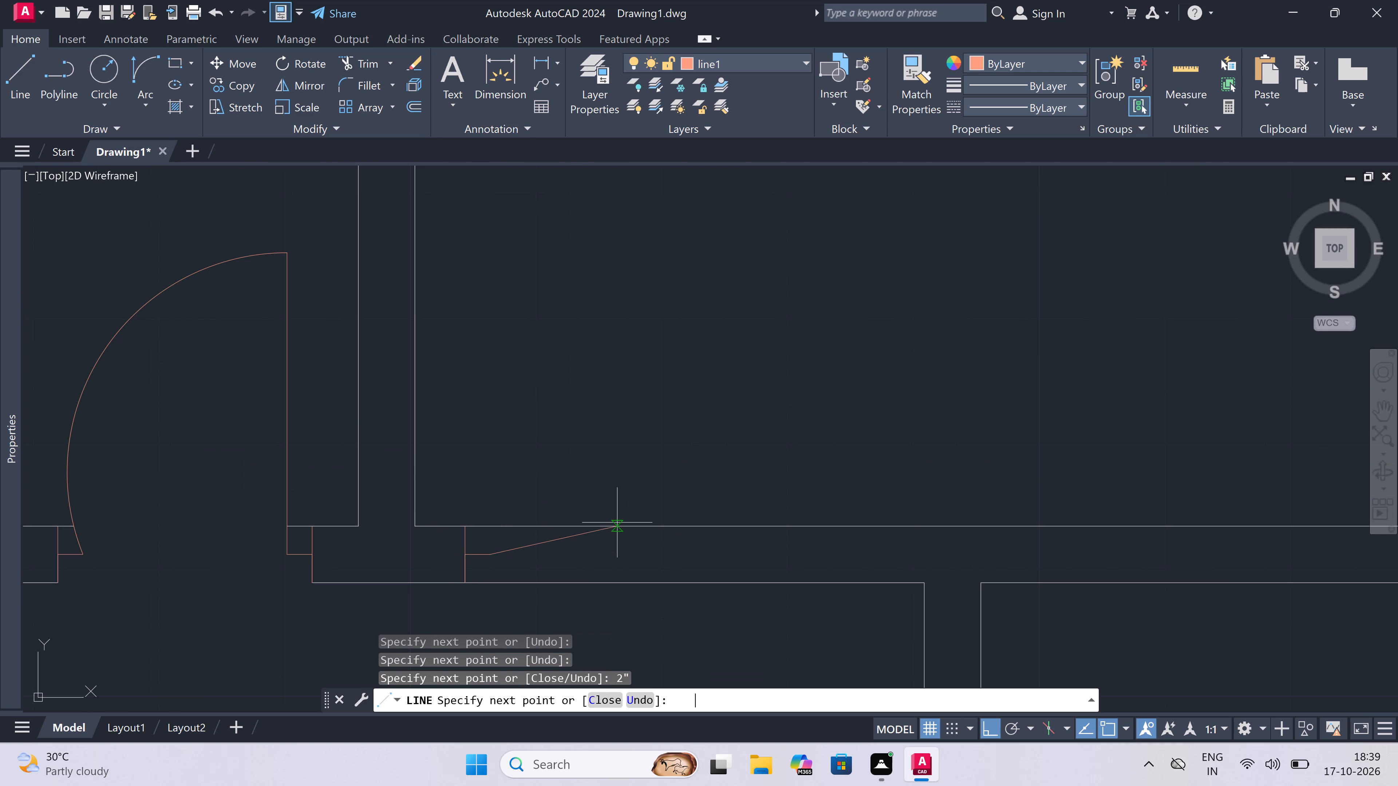
{"action": "type", "text": "3'"}
{"action": "key", "text": "space"}
{"action": "key", "text": "Escape"}
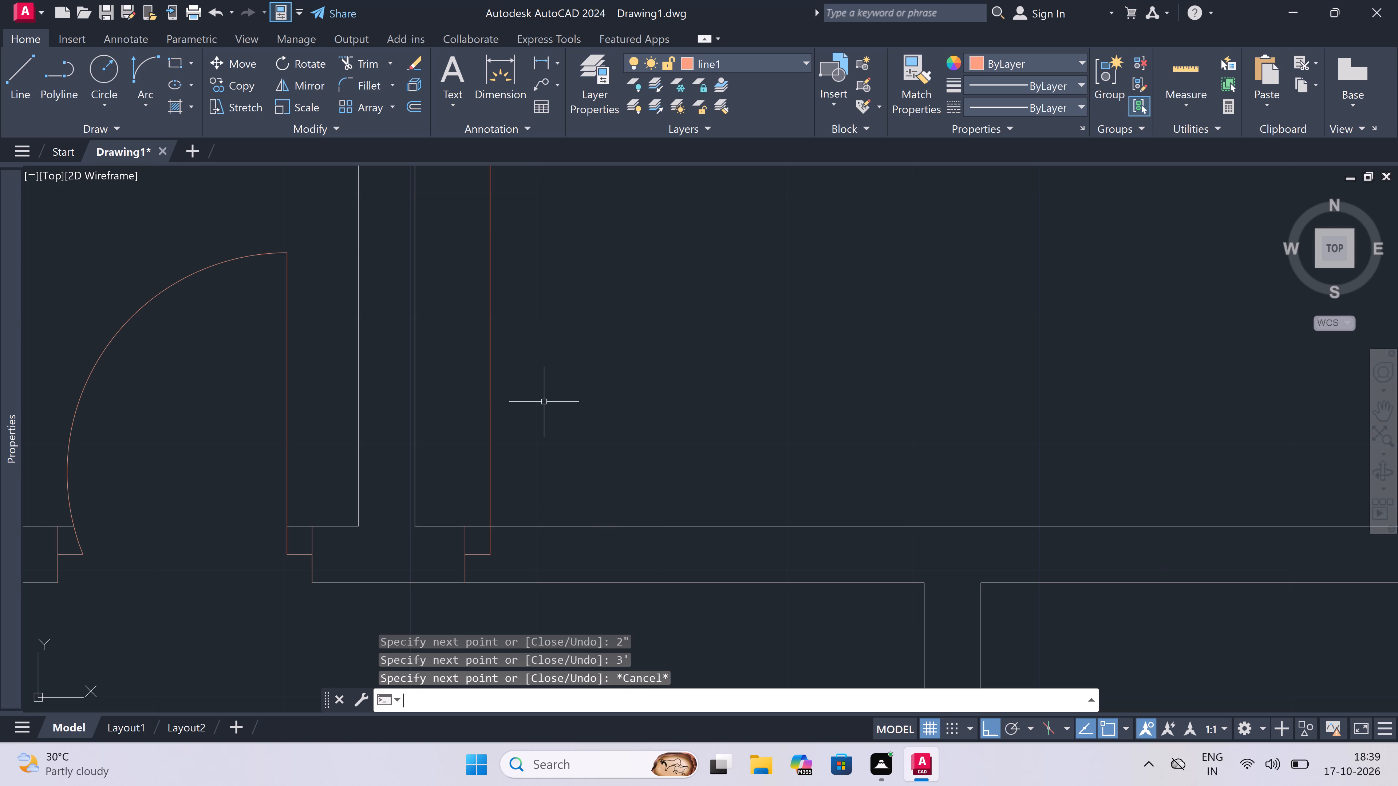
Draw the right room door's opposite jamb across the wall near the small room's upper-left corner, with a 2" stop leftward from its midpoint.
{"action": "key", "text": "space"}
{"action": "scroll", "coordinate": [376, 527], "scroll_direction": "down", "scroll_amount": 3}
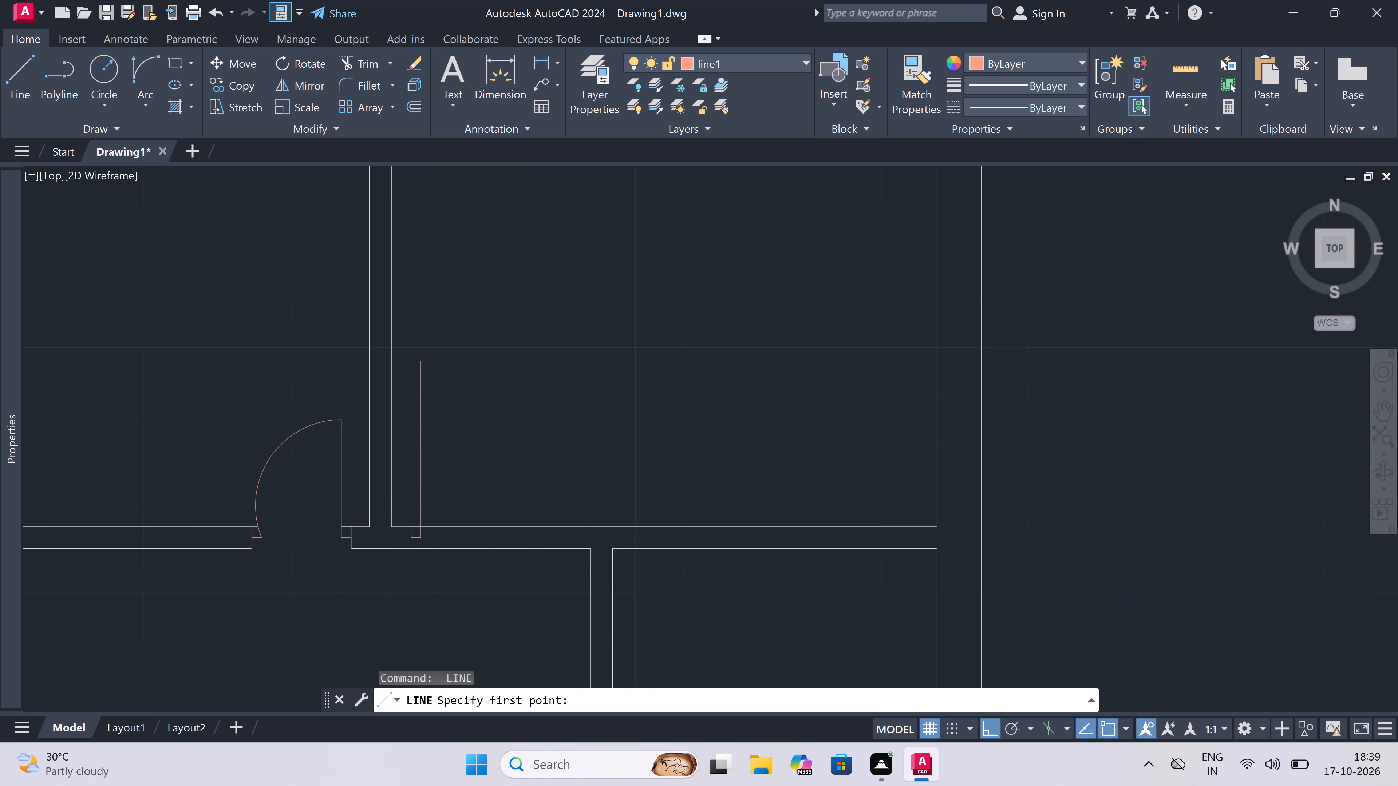
{"action": "scroll", "coordinate": [437, 506], "scroll_direction": "up", "scroll_amount": 2}
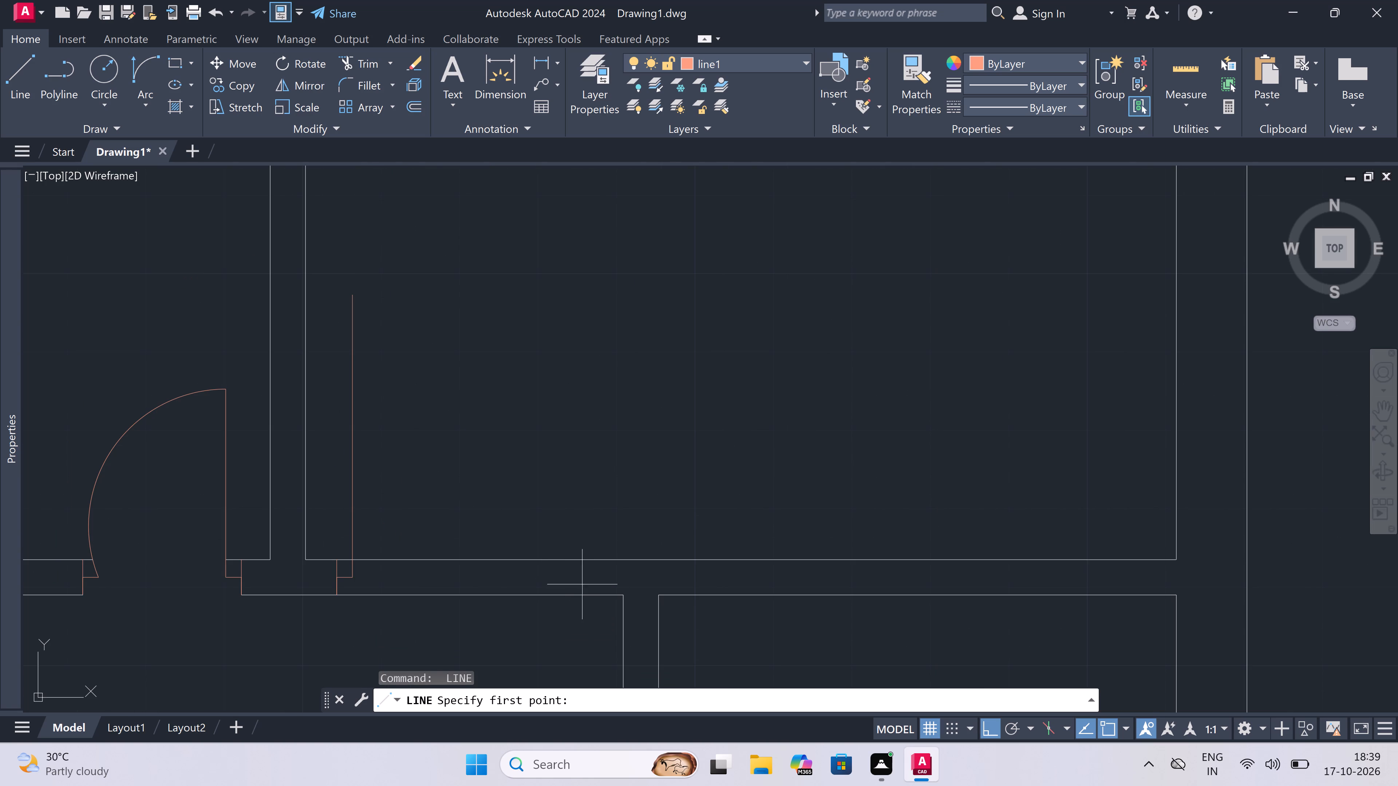
{"action": "left_click", "coordinate": [594, 593]}
{"action": "left_click_drag", "start_coordinate": [594, 559], "coordinate": [596, 563]}
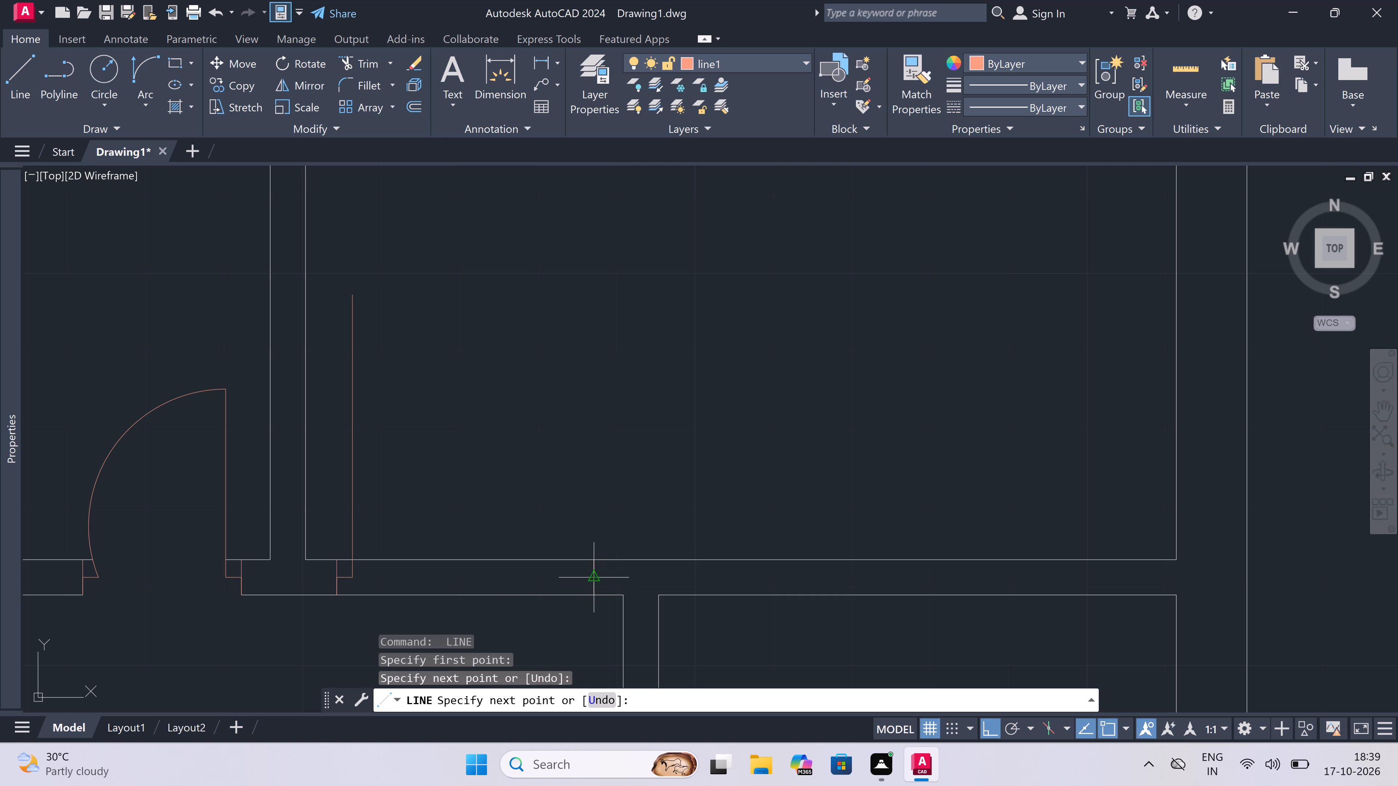
{"action": "left_click", "coordinate": [596, 579]}
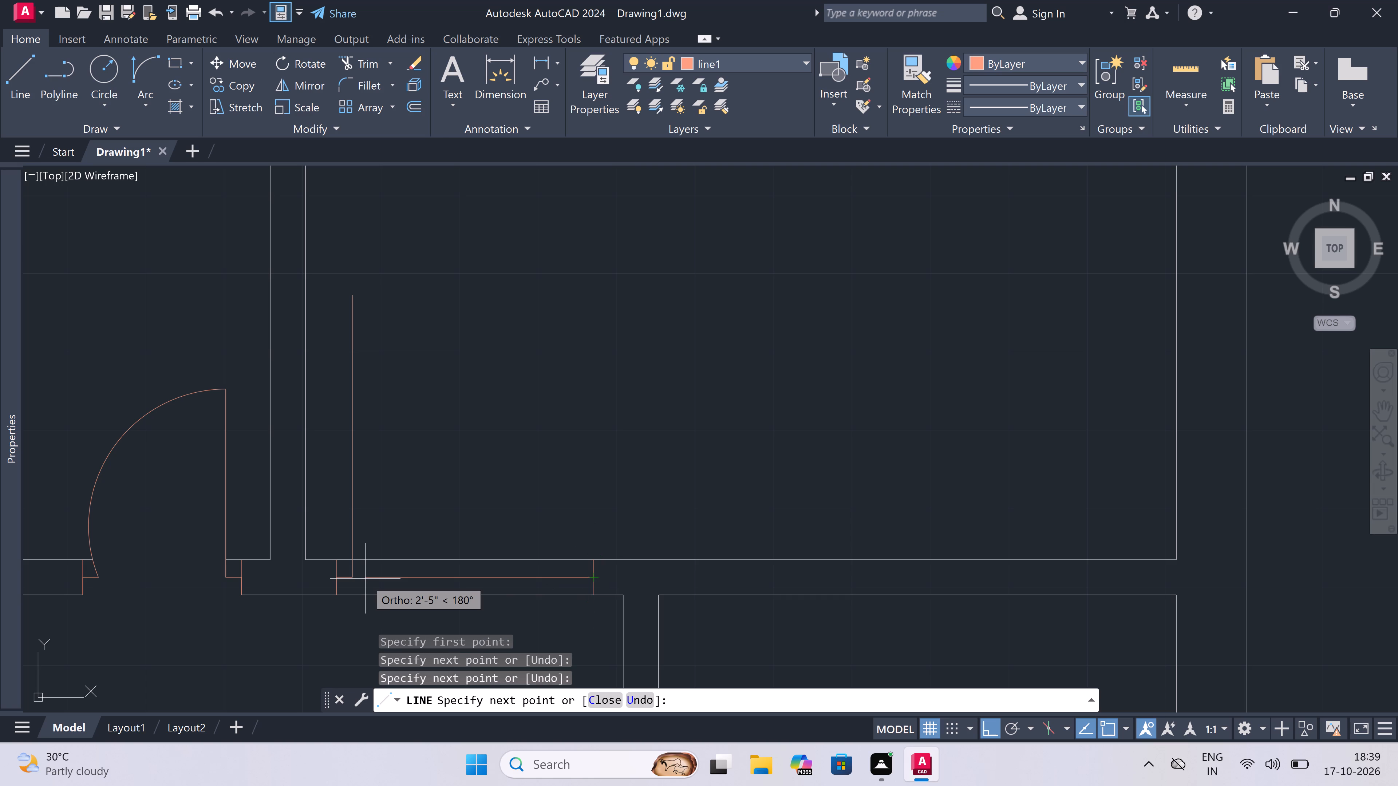
{"action": "key", "text": "2"}
{"action": "type", "text": "\""}
{"action": "key", "text": "space"}
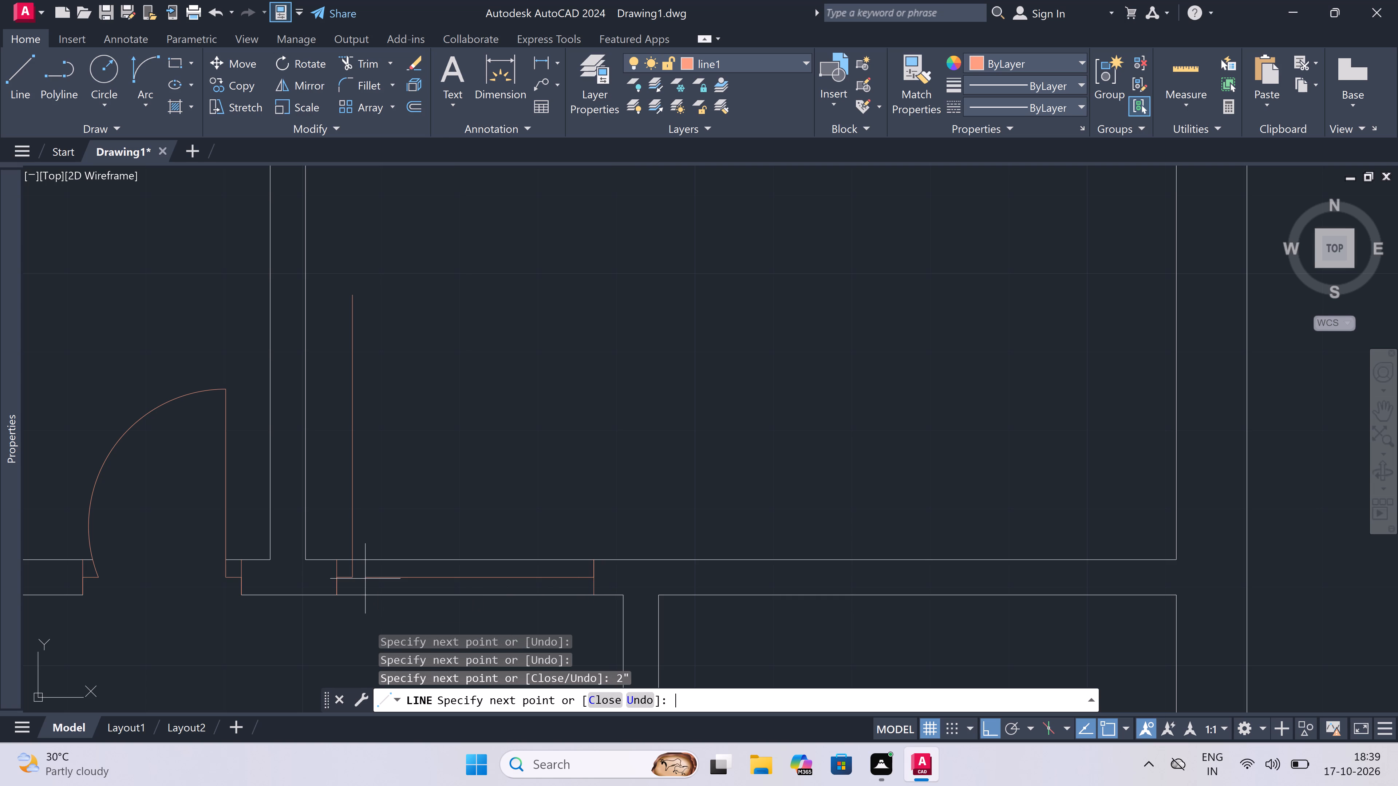
{"action": "key", "text": "Escape"}
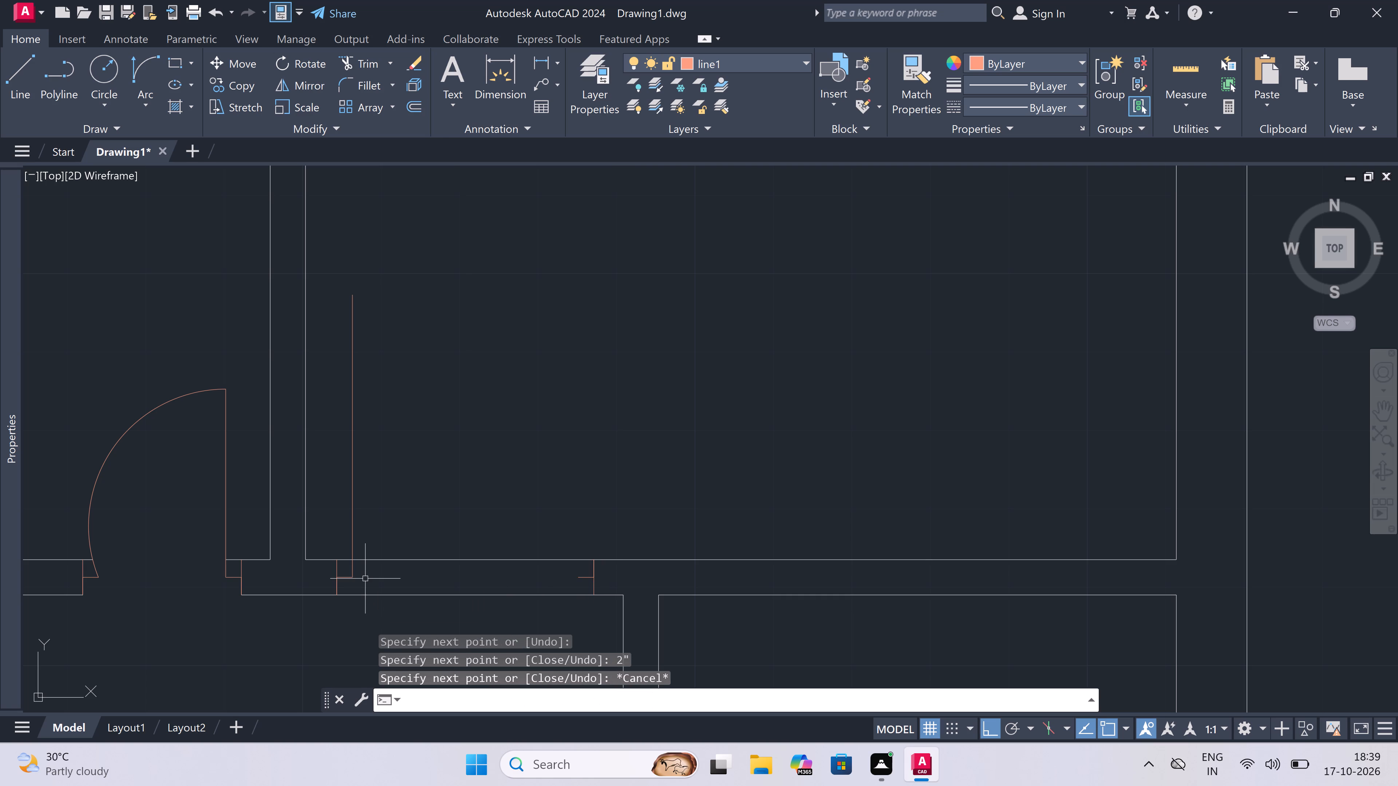
Draw the right room door's swing arc from the leaf's upper end to the opposite stop's end, bulging up and right.
{"action": "left_click_drag", "start_coordinate": [137, 61], "coordinate": [157, 71]}
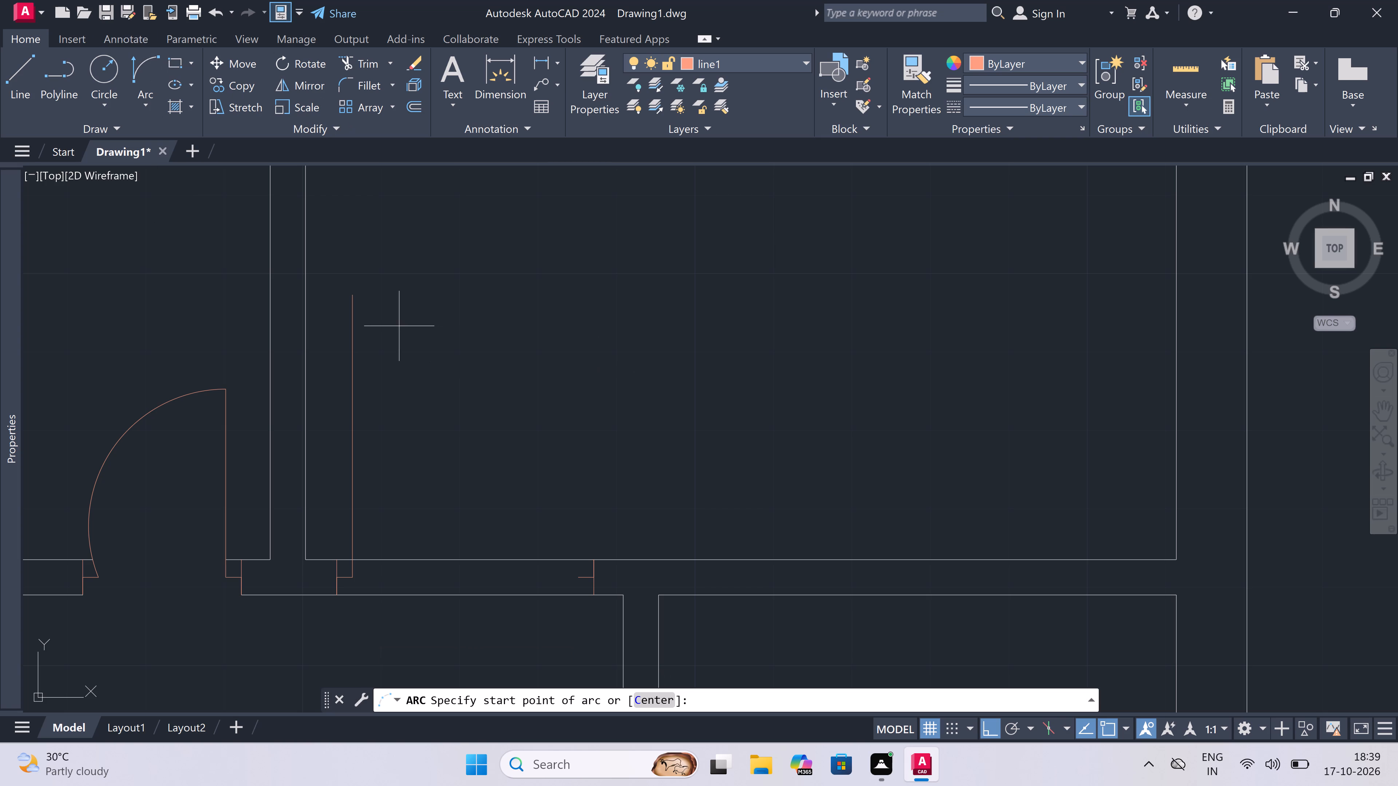
{"action": "left_click", "coordinate": [355, 297]}
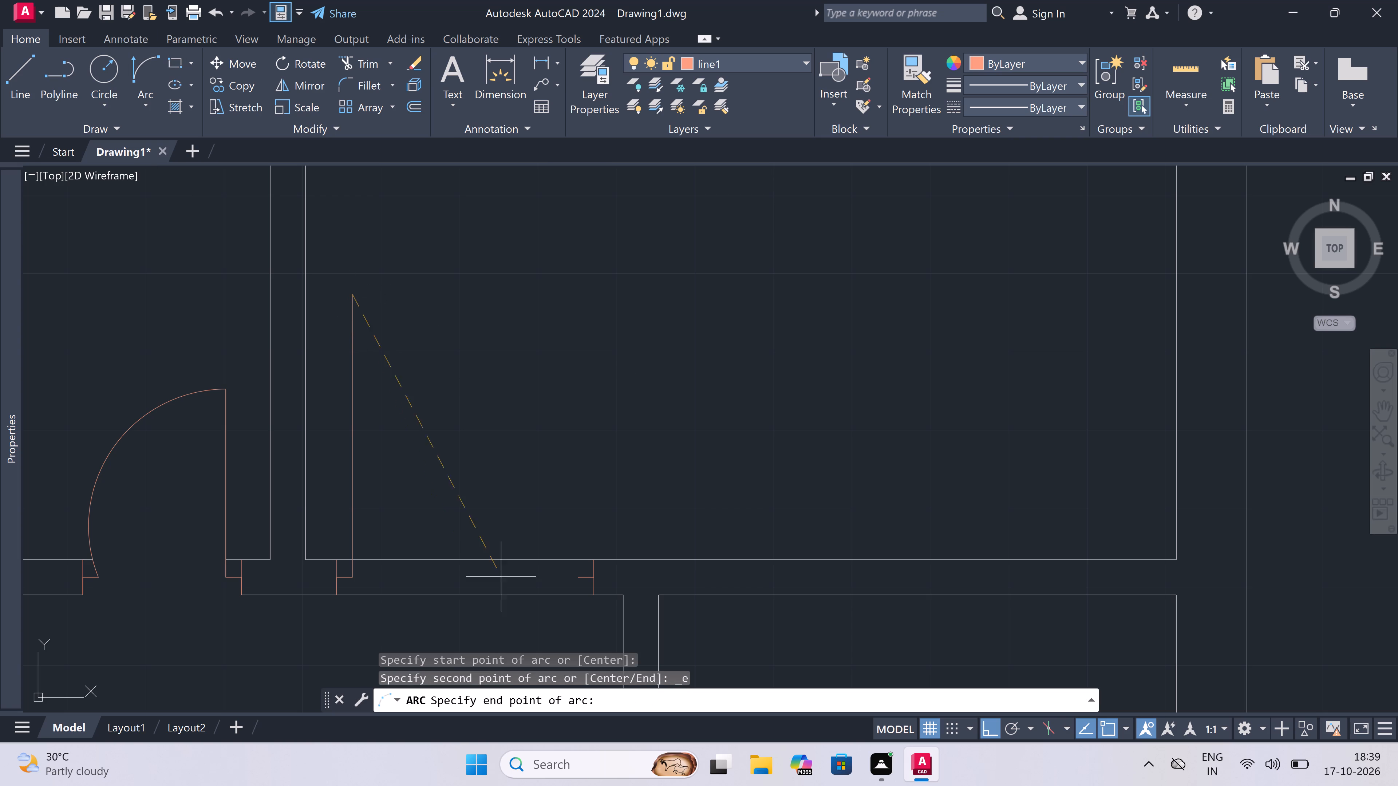
{"action": "left_click_drag", "start_coordinate": [575, 575], "coordinate": [575, 571]}
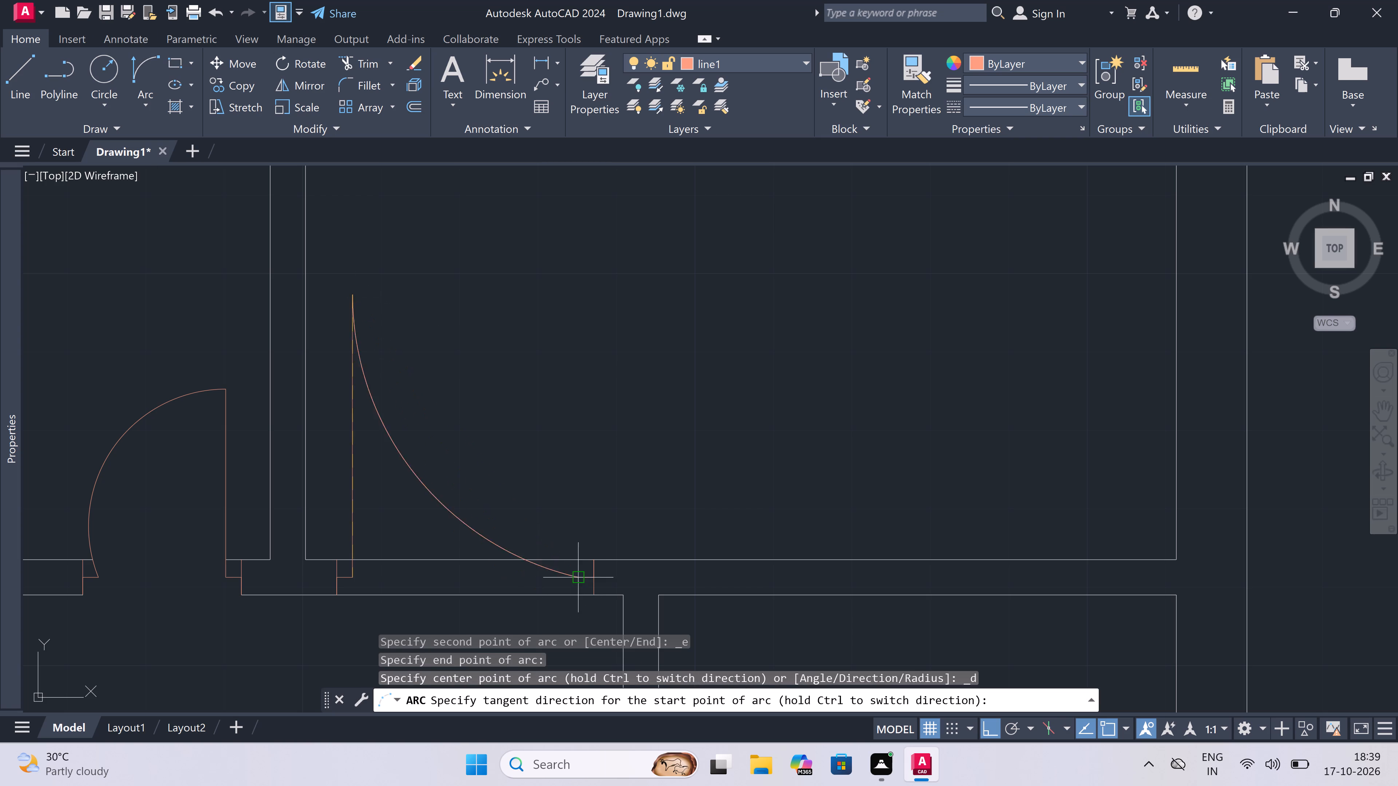
{"action": "left_click", "coordinate": [636, 381]}
Trim both wall lines between the right room door's jambs to open the wall.
{"action": "type", "text": "tr"}
{"action": "key", "text": "space"}
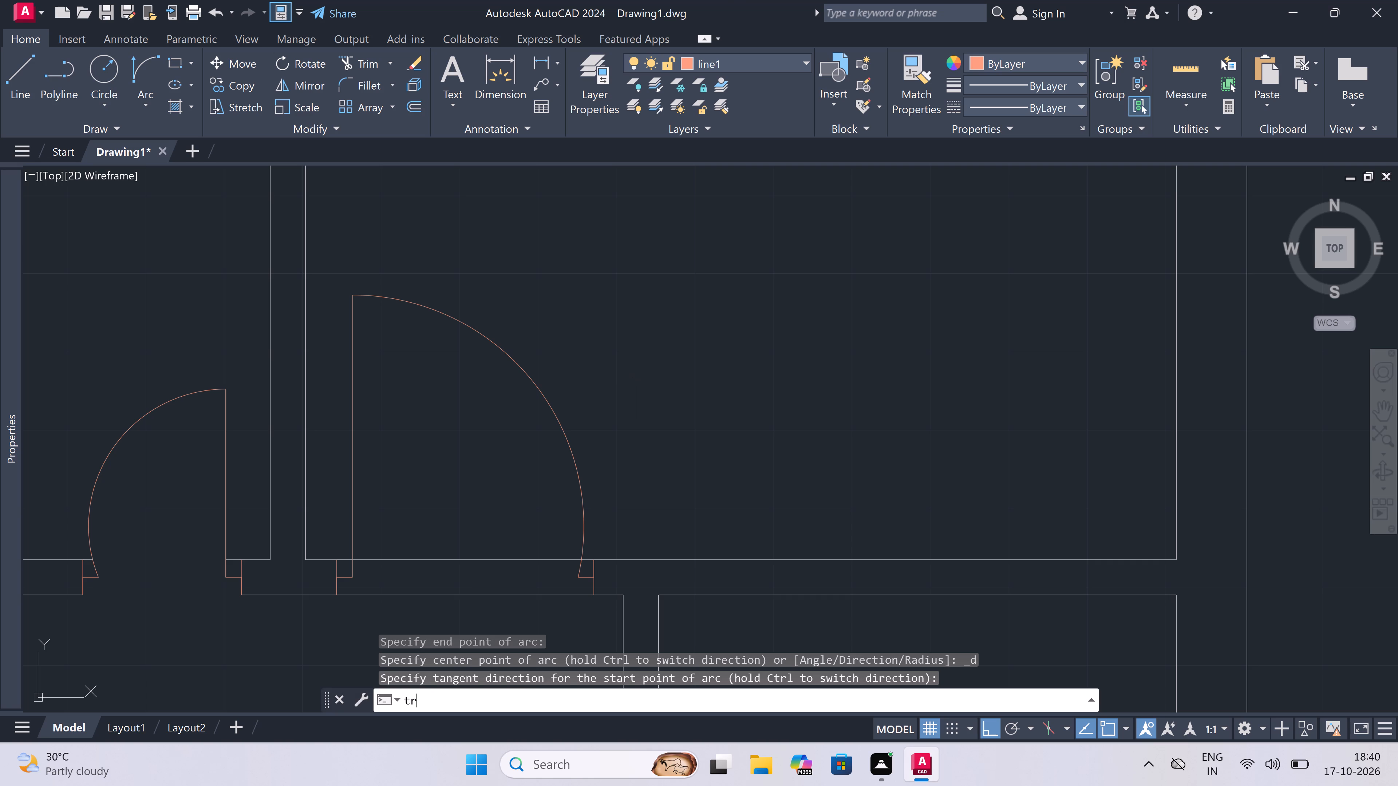
{"action": "scroll", "coordinate": [516, 357], "scroll_direction": "down", "scroll_amount": 2}
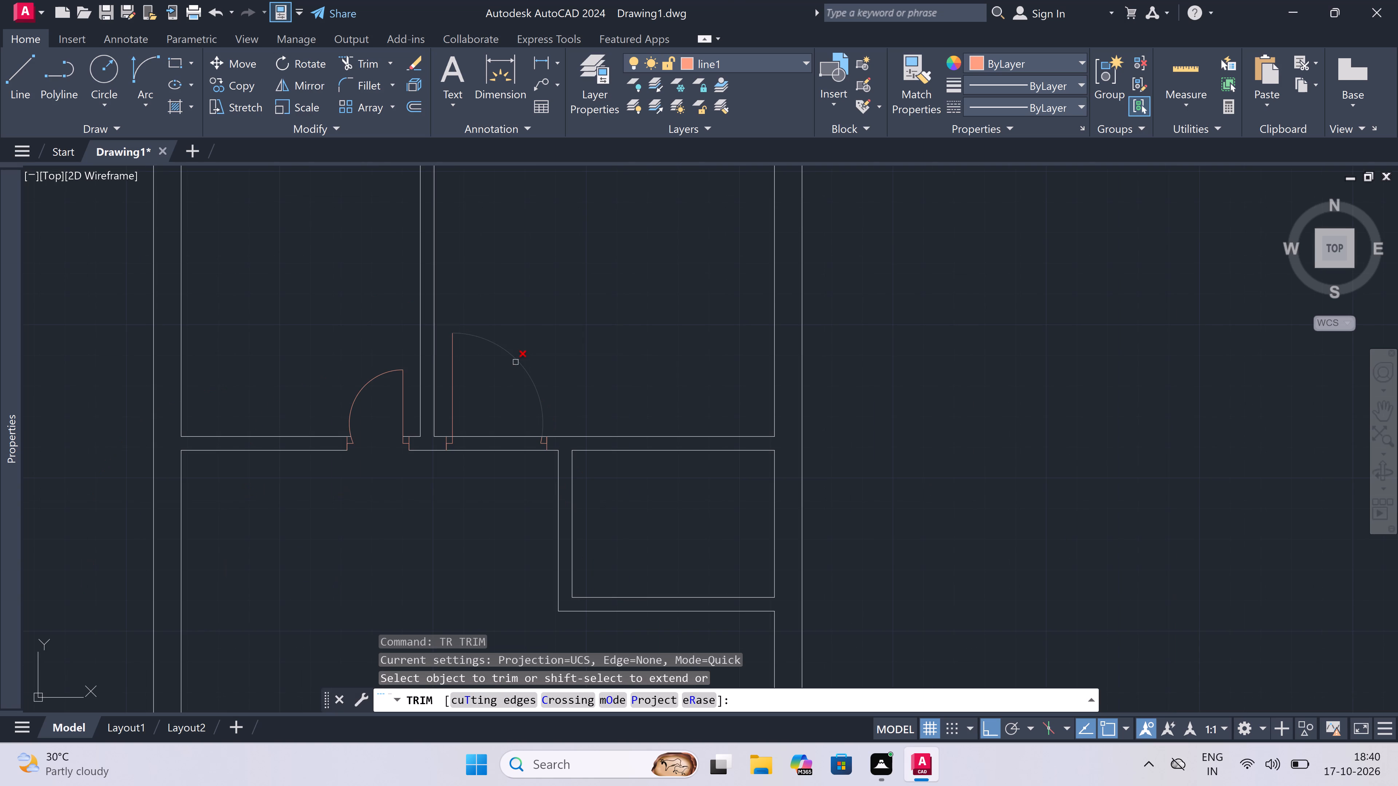
{"action": "left_click_drag", "start_coordinate": [503, 392], "coordinate": [505, 397]}
{"action": "left_click", "coordinate": [508, 504]}
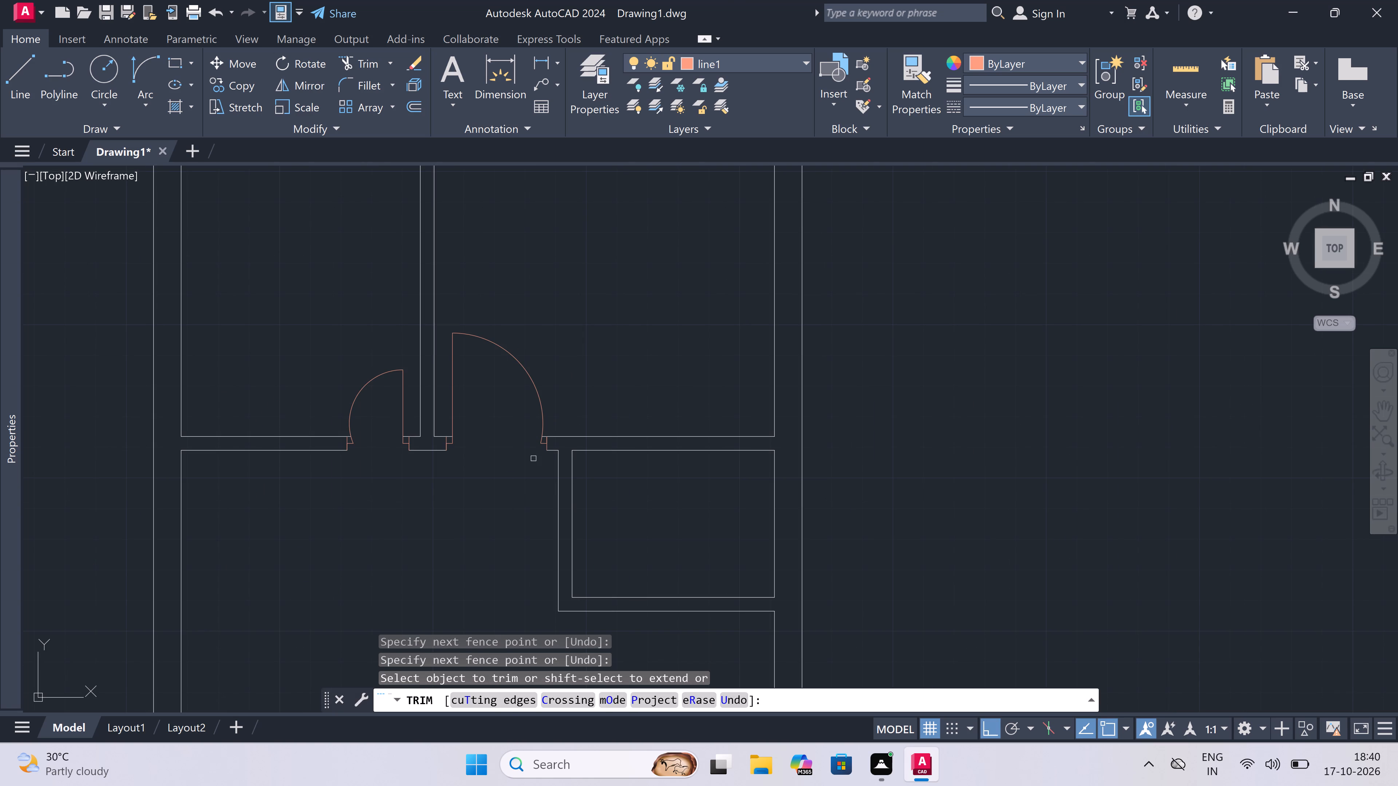
{"action": "scroll", "coordinate": [575, 434], "scroll_direction": "up", "scroll_amount": 1}
{"action": "key", "text": "Escape"}
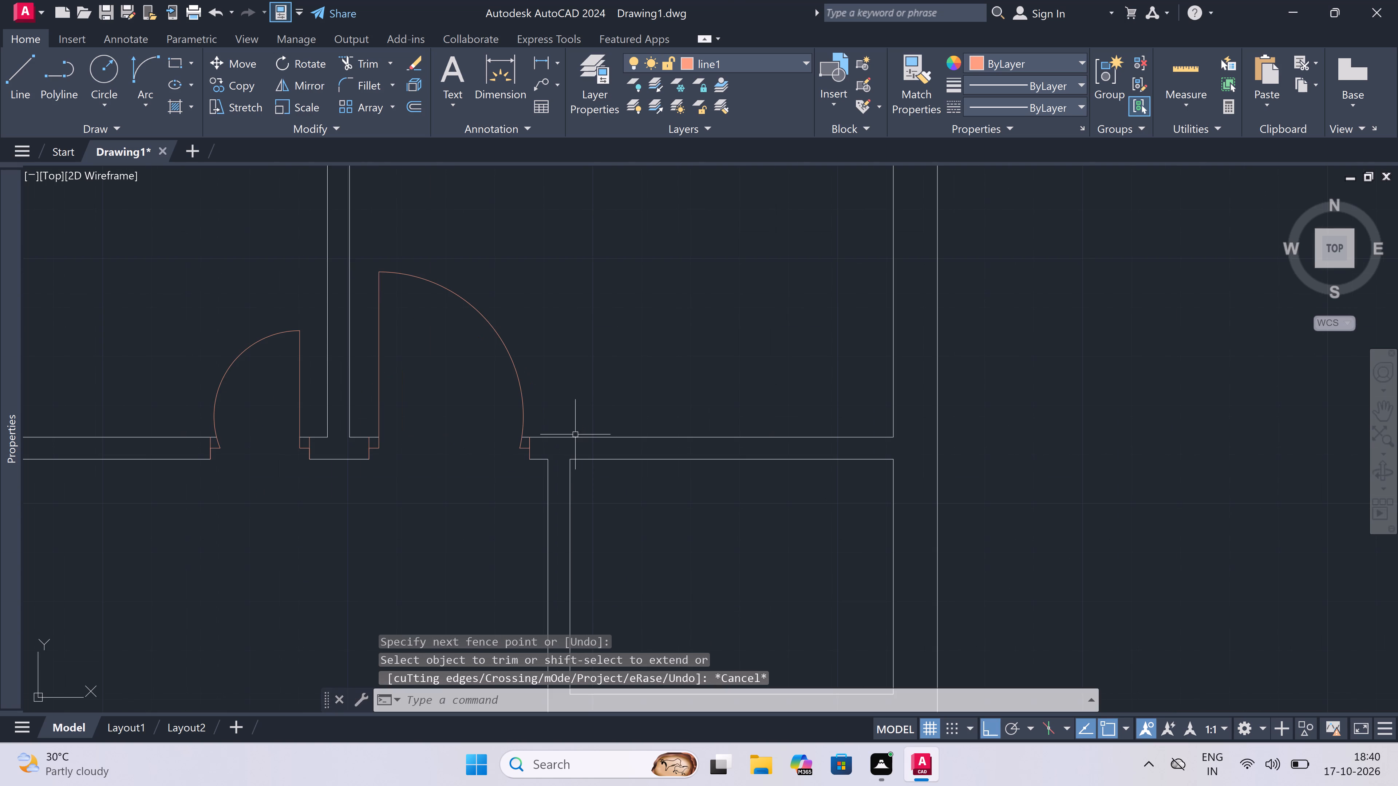
Draw a jamb across the small room's top wall near its left corner, with a 2" stop rightward from its midpoint and a 2' leaf downward.
{"action": "type", "text": "l"}
{"action": "key", "text": "space"}
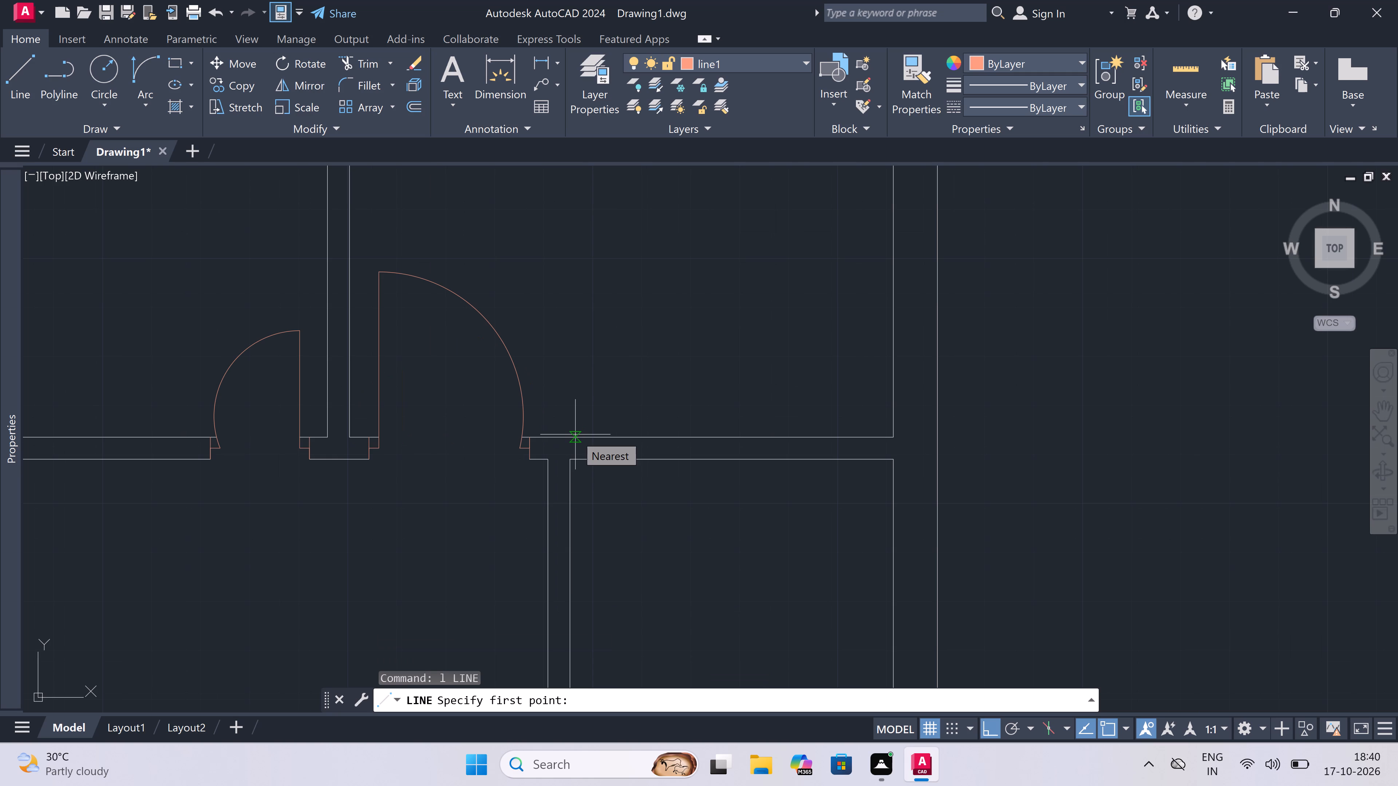
{"action": "scroll", "coordinate": [591, 454], "scroll_direction": "up", "scroll_amount": 2}
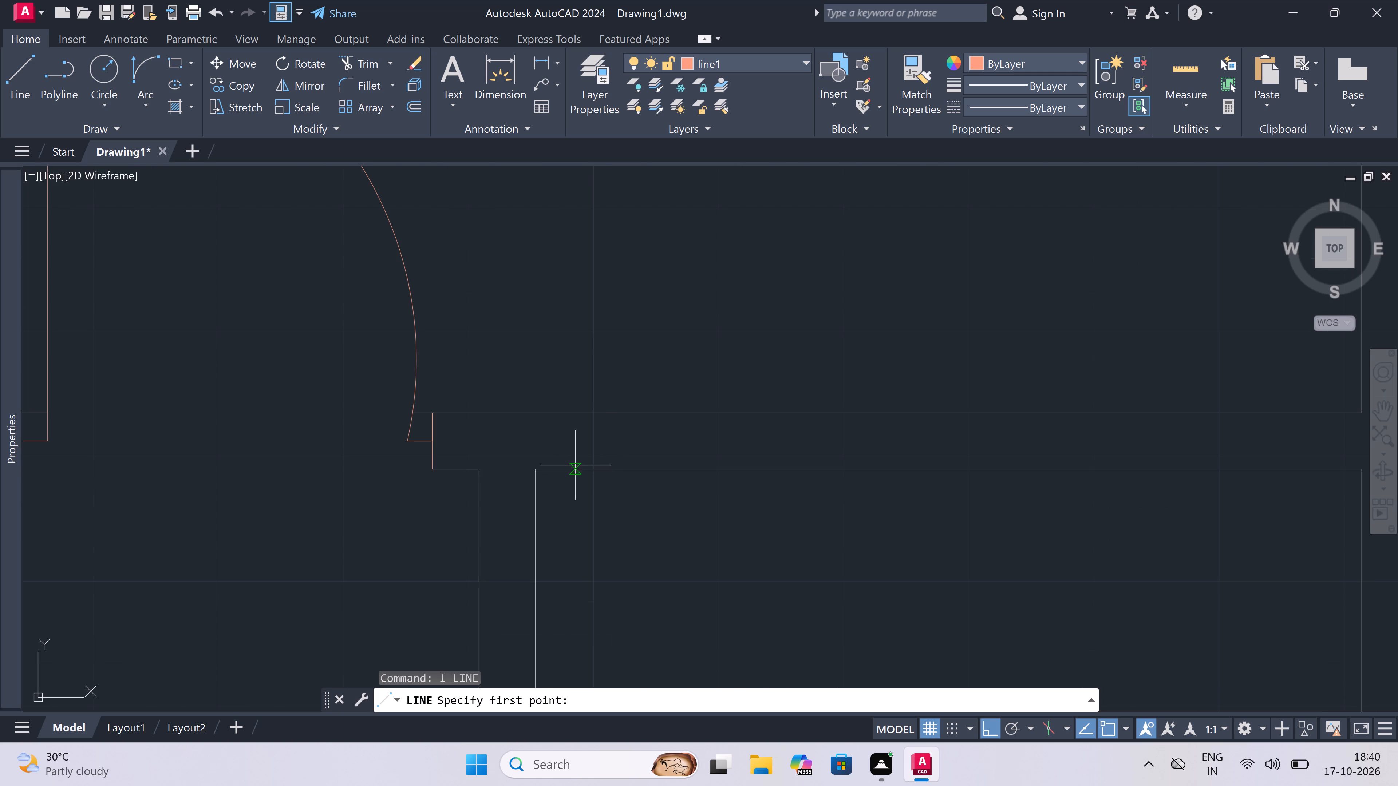
{"action": "left_click", "coordinate": [580, 467]}
{"action": "left_click", "coordinate": [578, 418]}
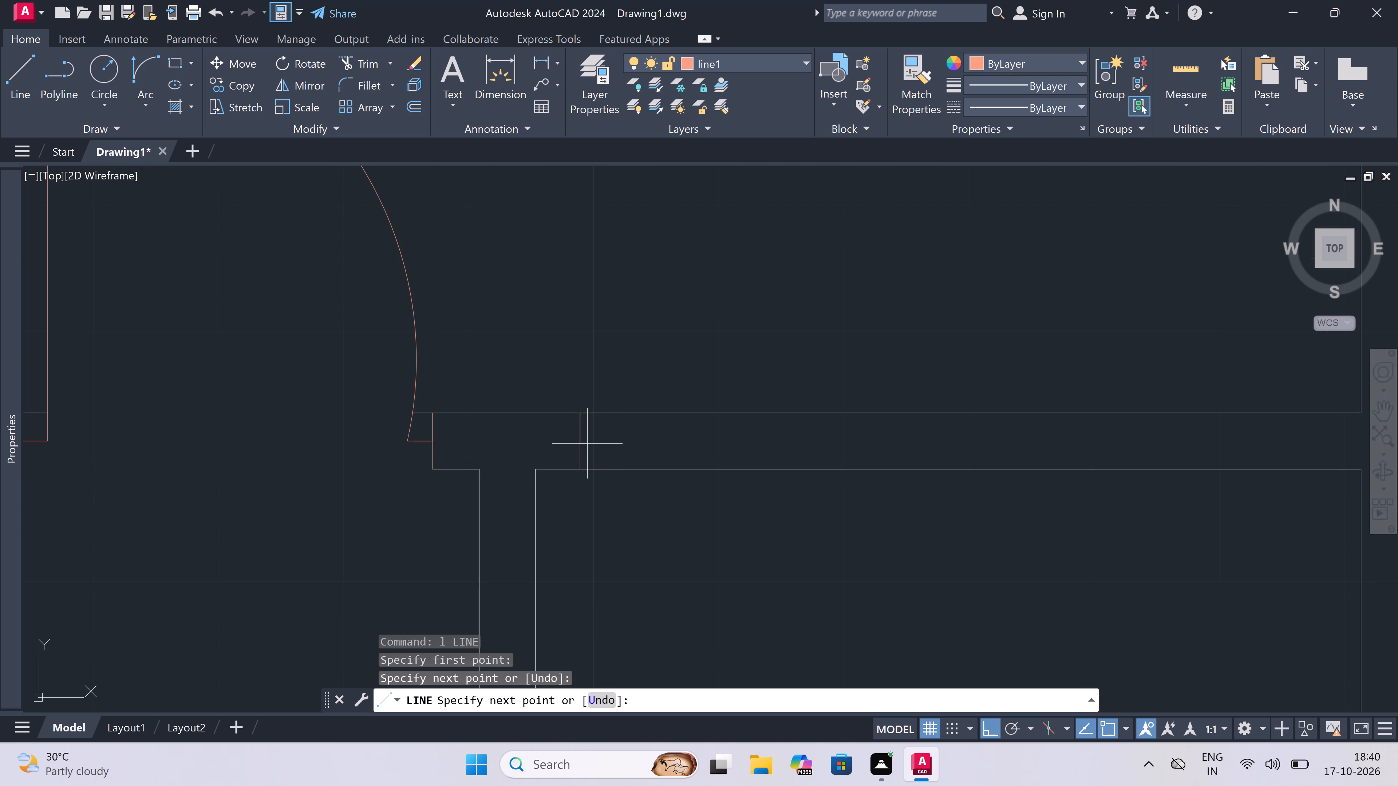
{"action": "left_click_drag", "start_coordinate": [583, 440], "coordinate": [593, 442]}
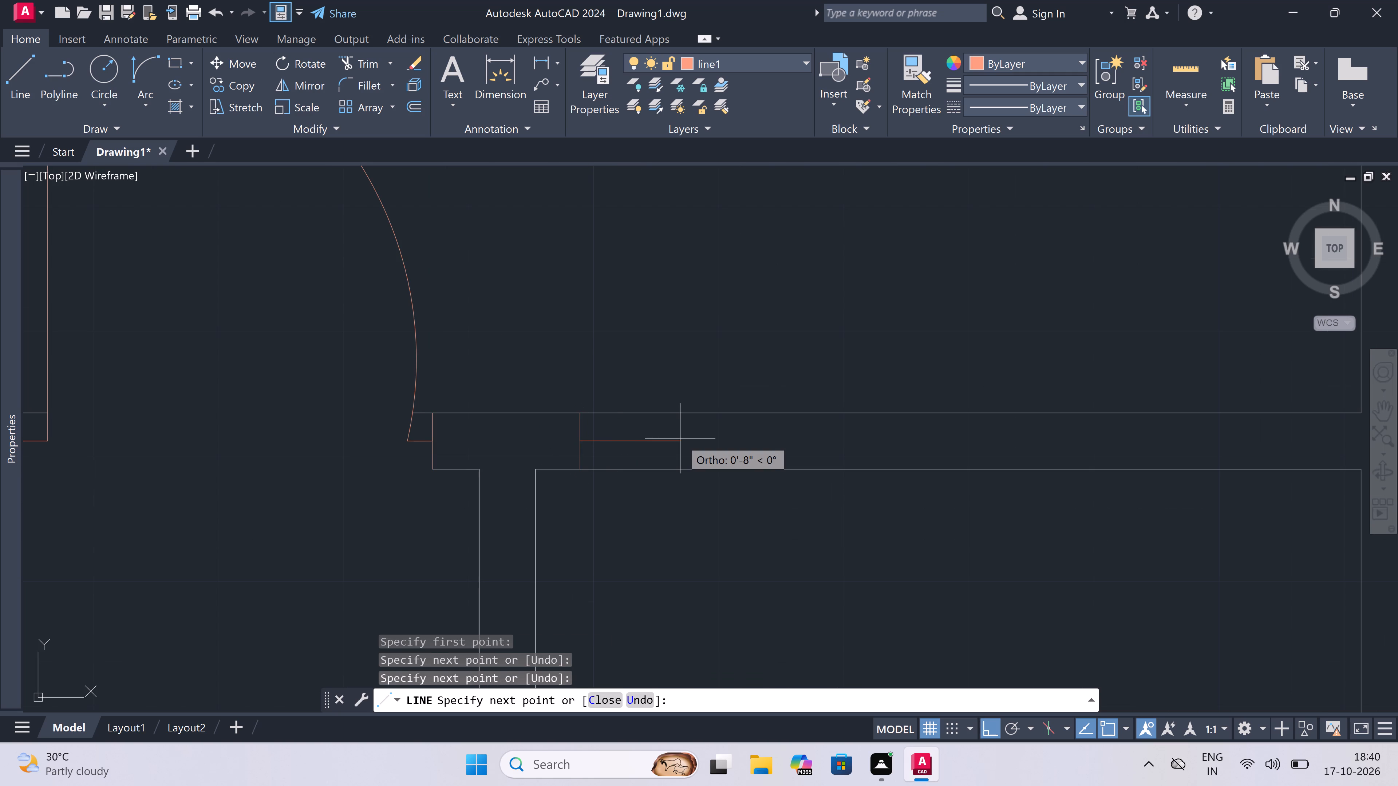
{"action": "key", "text": "2"}
{"action": "type", "text": "\""}
{"action": "key", "text": "space"}
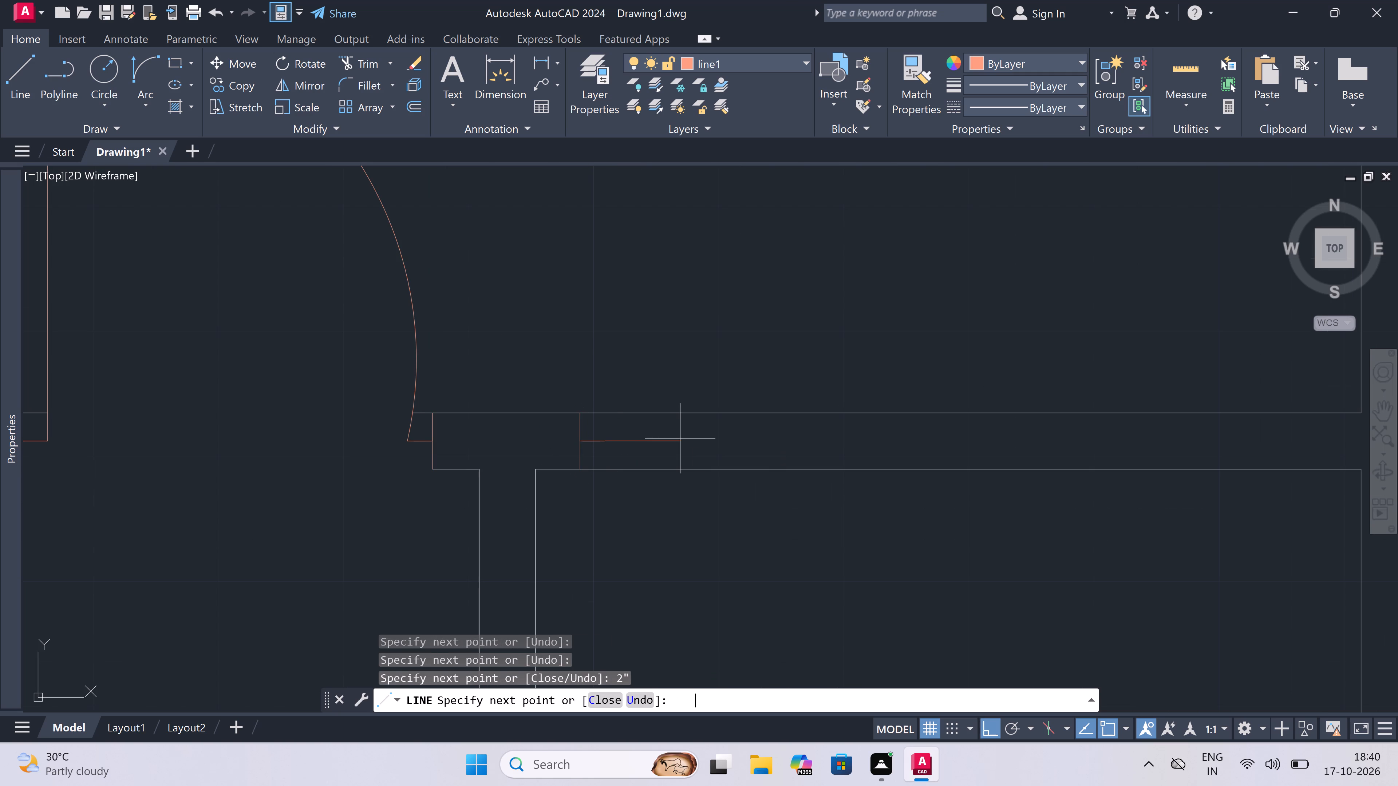
{"action": "scroll", "coordinate": [655, 422], "scroll_direction": "down", "scroll_amount": 3}
{"action": "scroll", "coordinate": [646, 453], "scroll_direction": "up", "scroll_amount": 3}
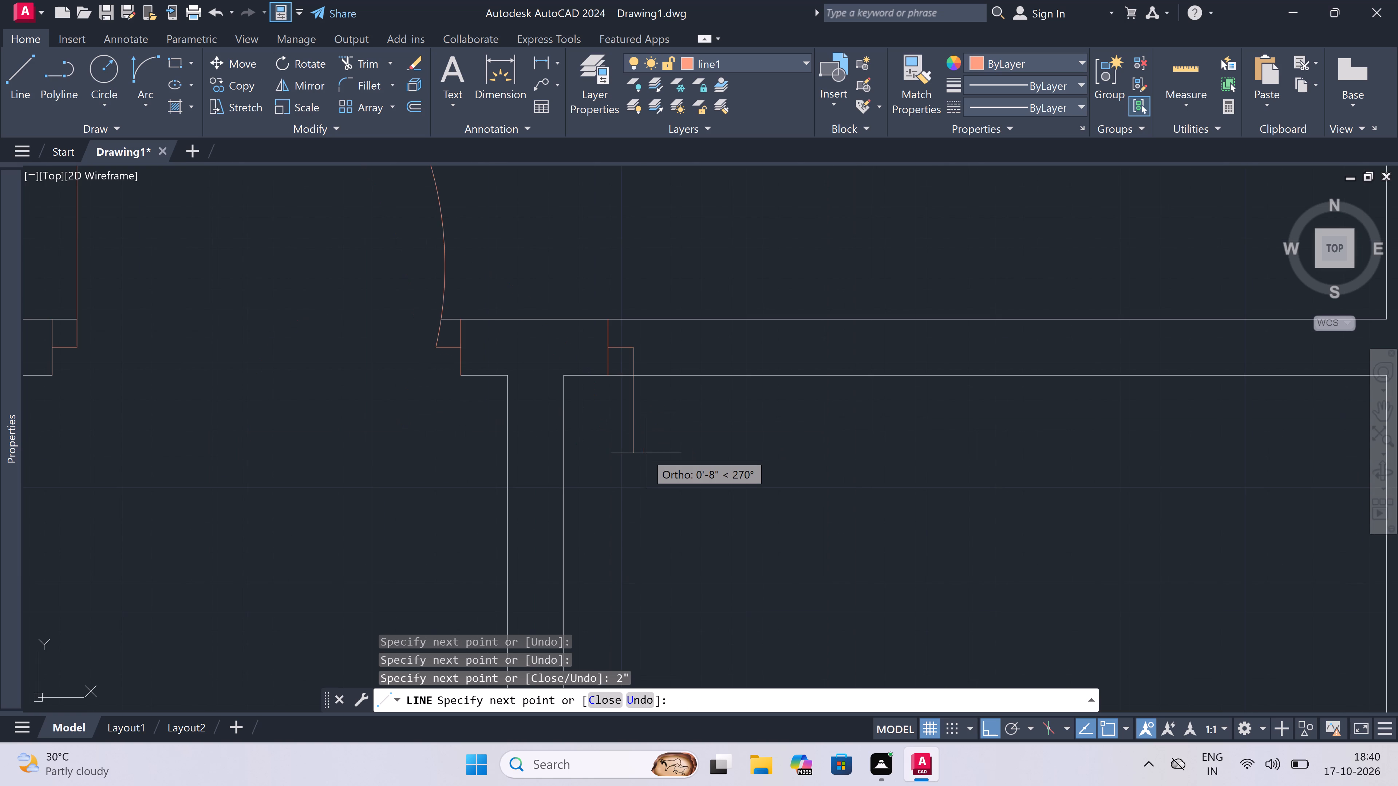
{"action": "type", "text": "2'"}
{"action": "key", "text": "space"}
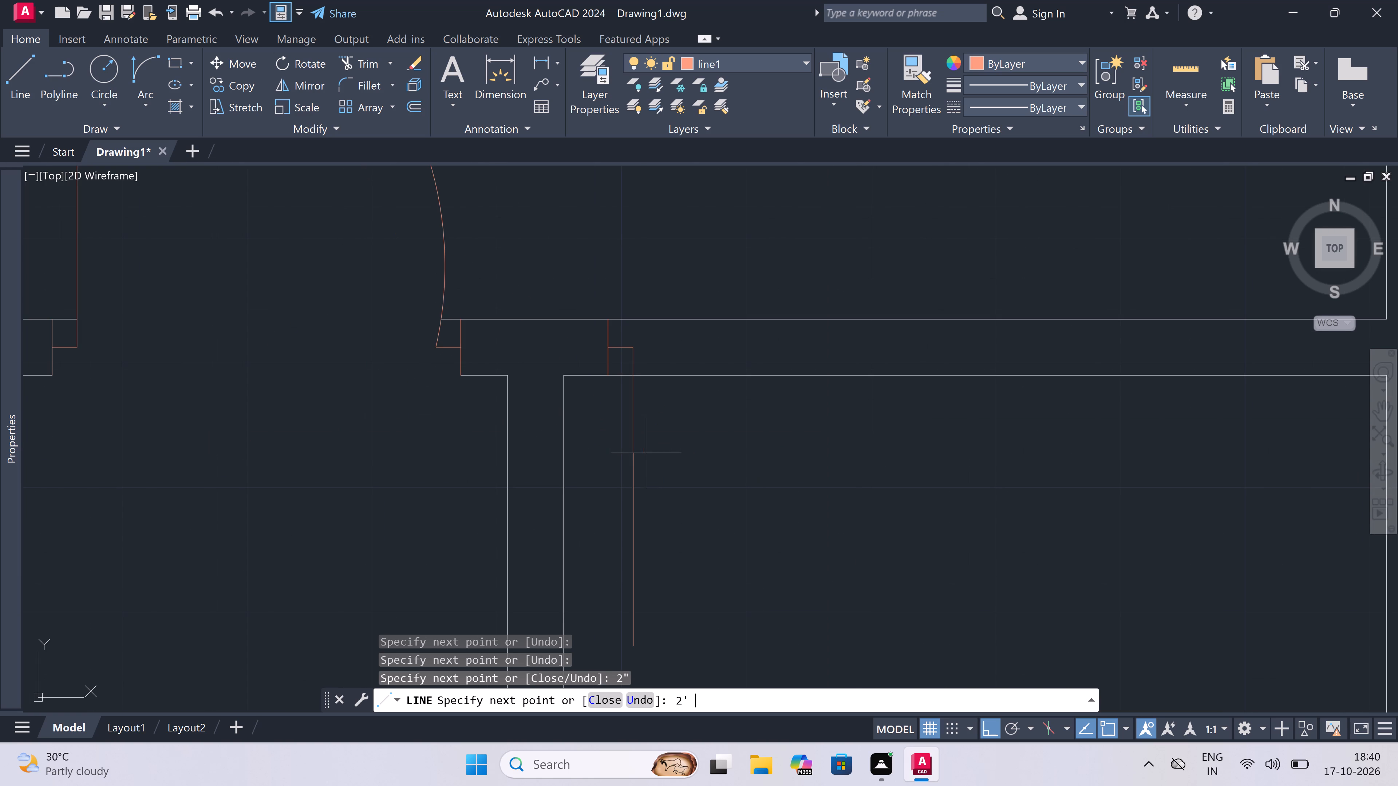
{"action": "key", "text": "Escape"}
Draw the small room door's opposite jamb across the top wall farther right, with a 2" stop leftward from its midpoint.
{"action": "key", "text": "space"}
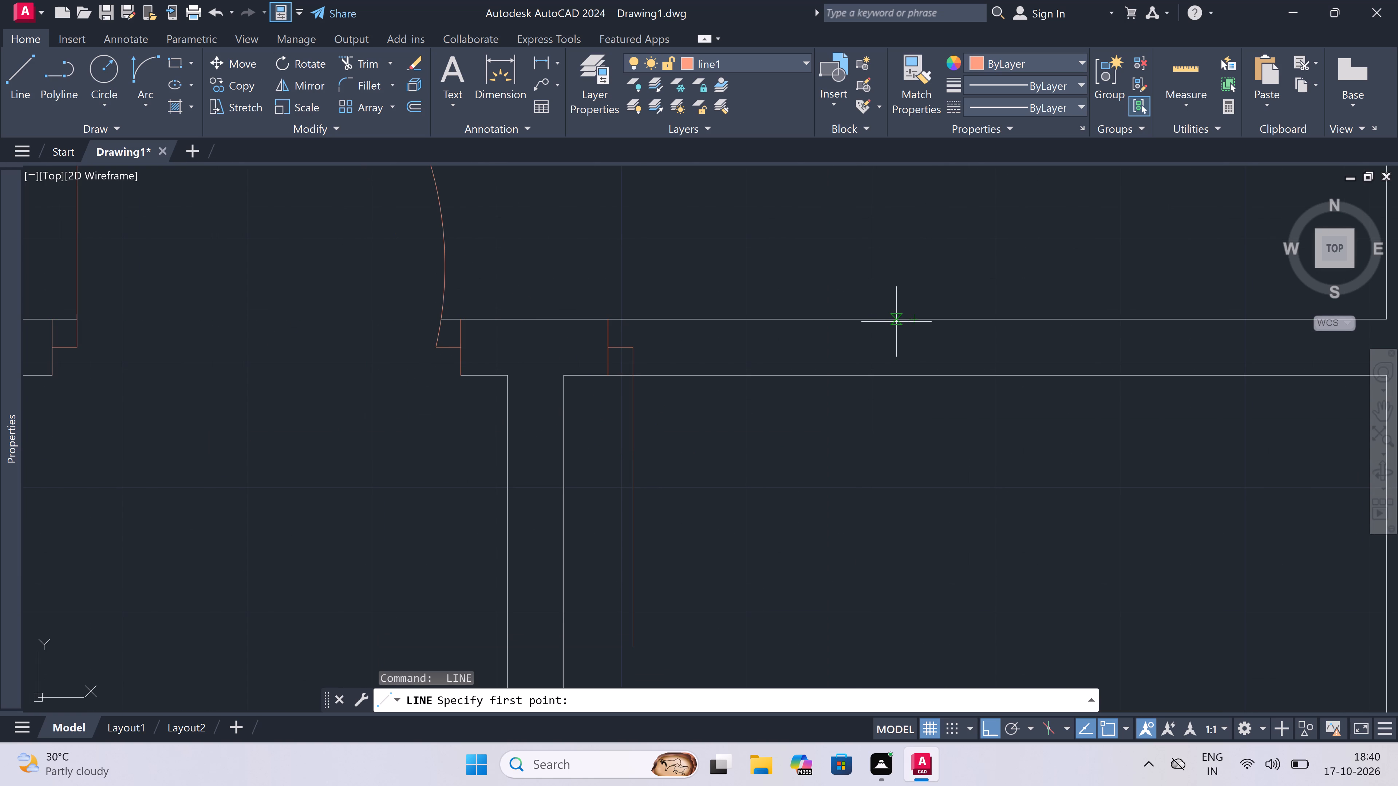
{"action": "double_click", "coordinate": [887, 320]}
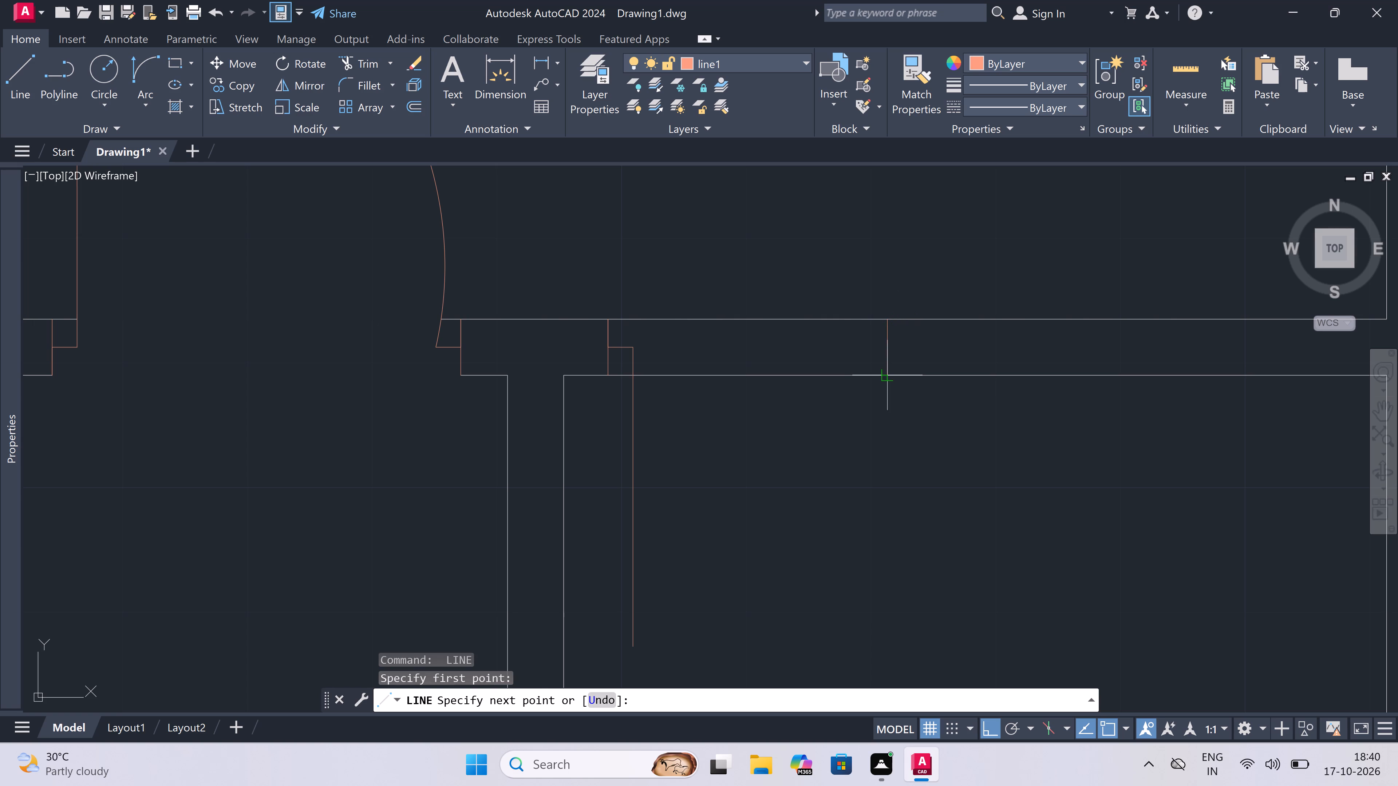
{"action": "left_click", "coordinate": [888, 376]}
{"action": "left_click", "coordinate": [890, 349]}
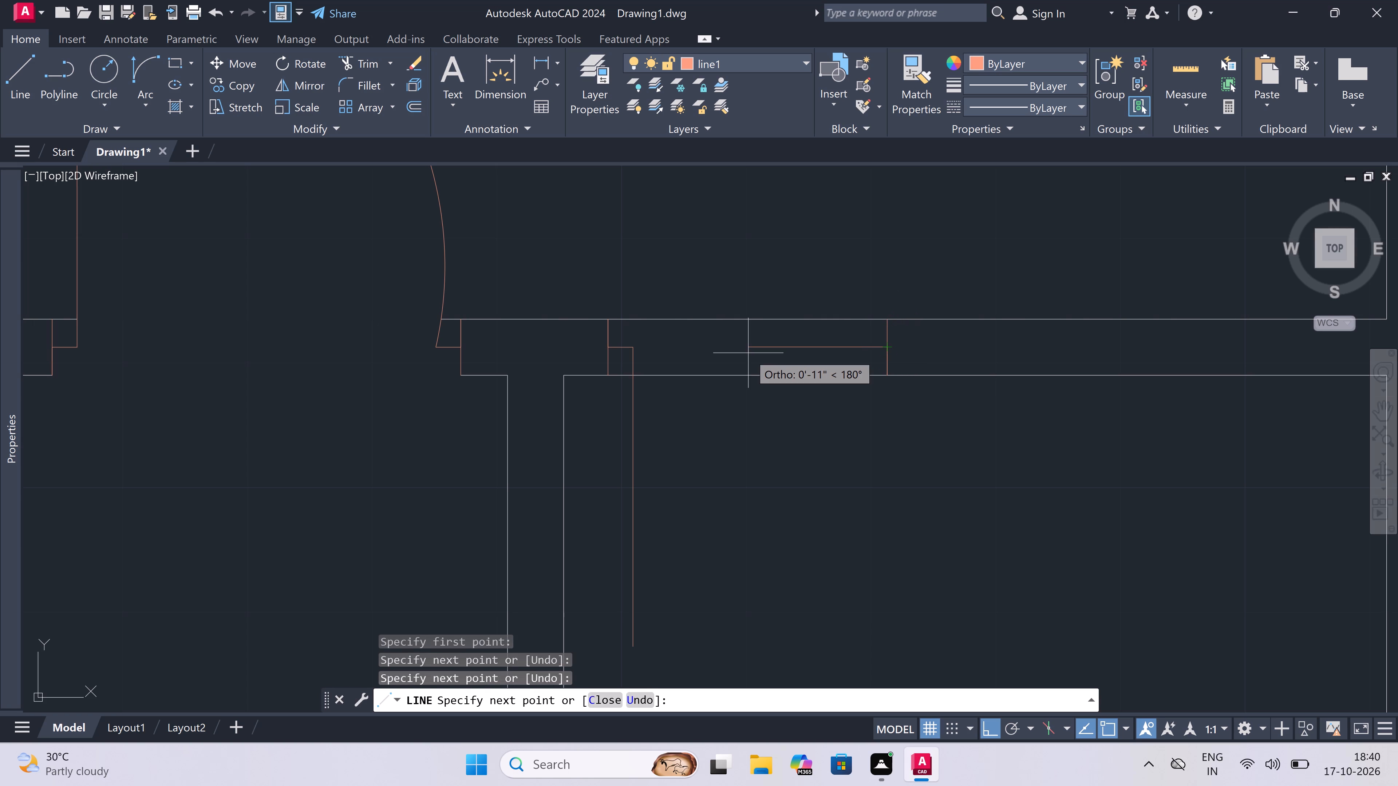
{"action": "key", "text": "2"}
{"action": "type", "text": "\""}
{"action": "key", "text": "space"}
{"action": "key", "text": "Escape"}
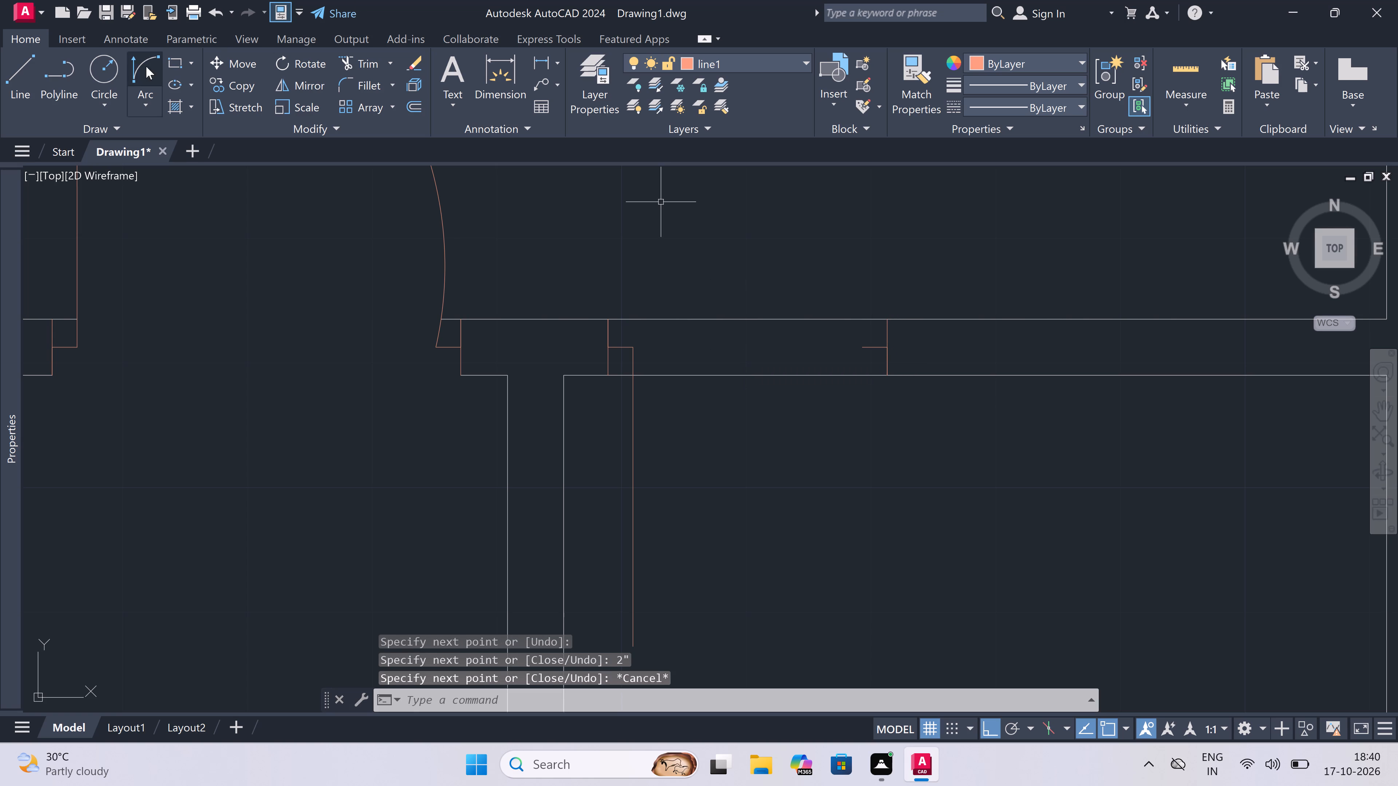
Draw the small room door's swing arc from the leaf's lower end to the opposite stop's end, bulging down and right.
{"action": "left_click", "coordinate": [137, 67]}
{"action": "scroll", "coordinate": [294, 191], "scroll_direction": "down", "scroll_amount": 1}
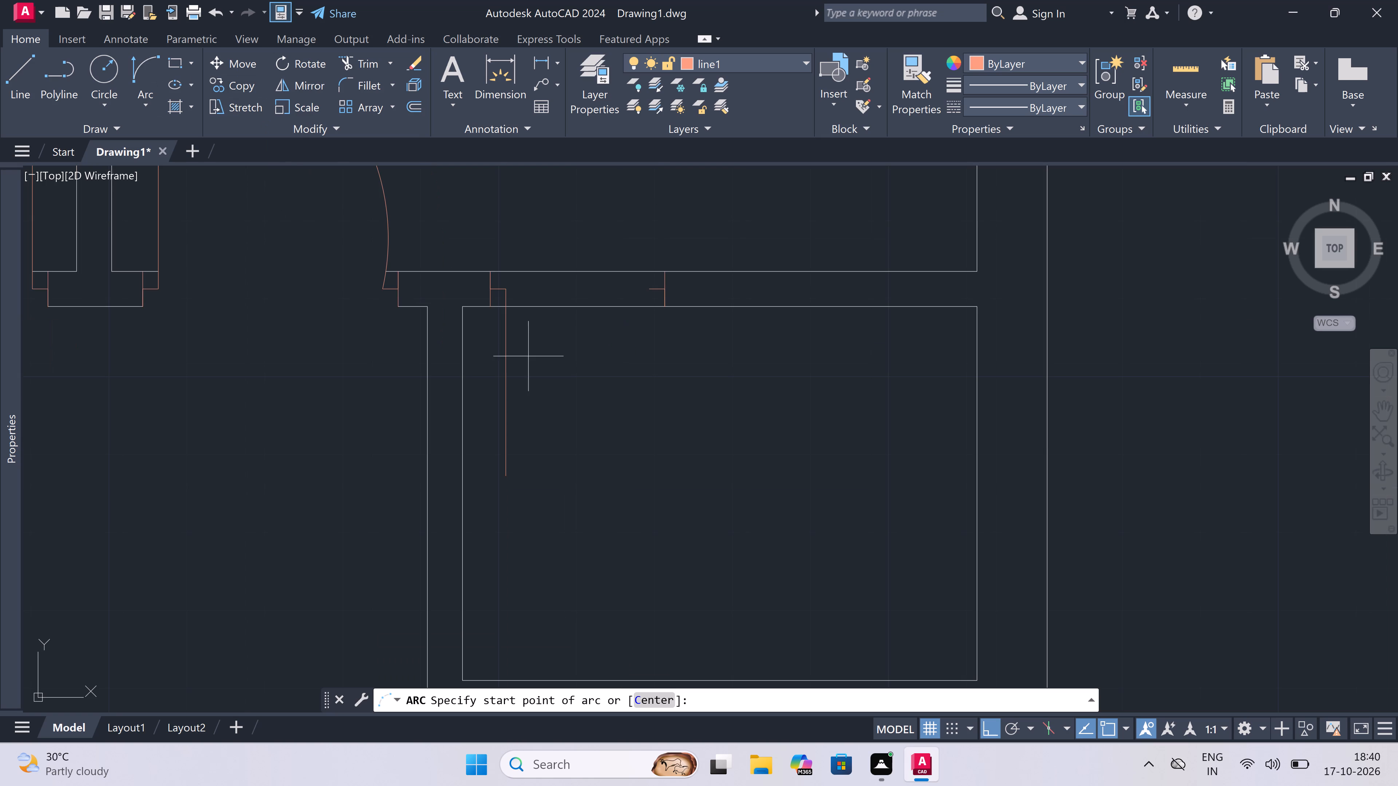
{"action": "left_click", "coordinate": [503, 470]}
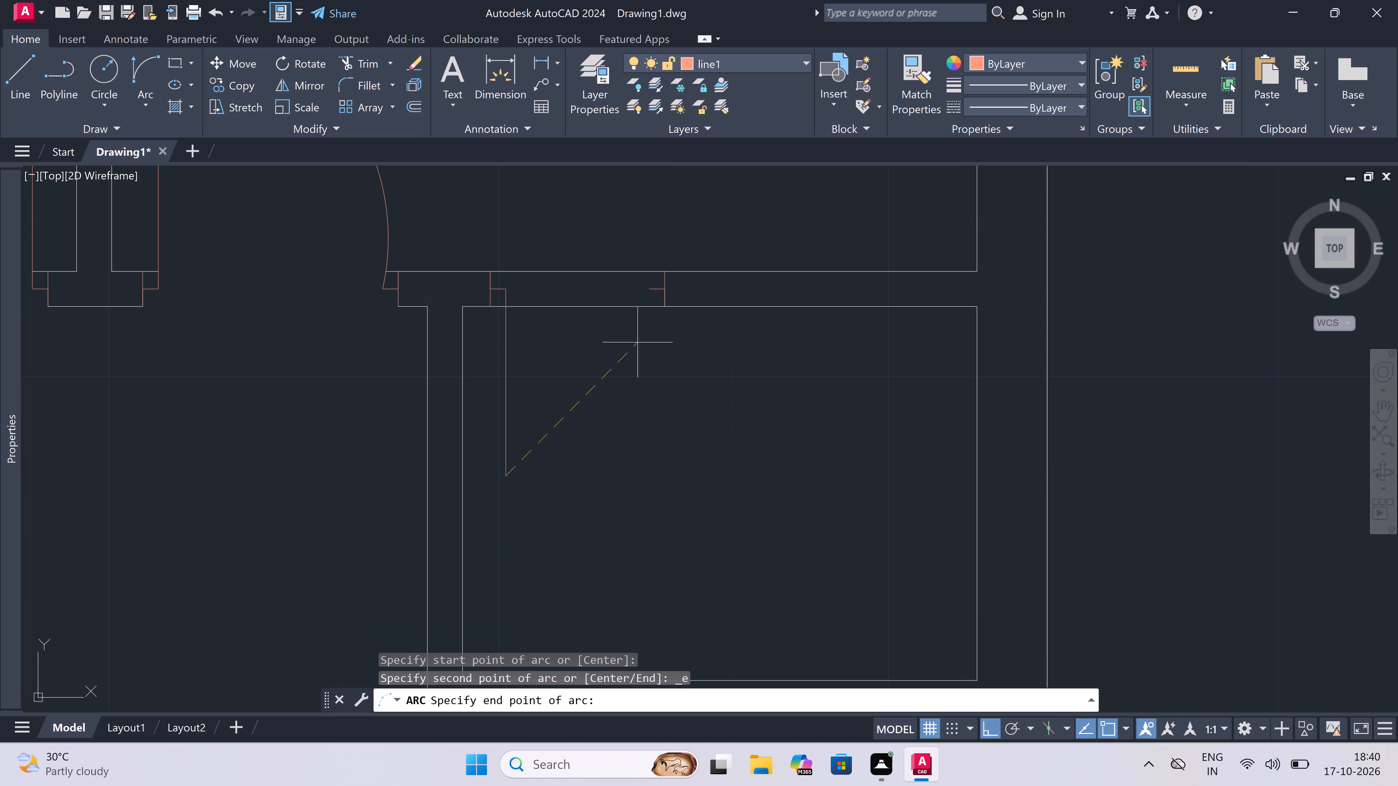
{"action": "left_click", "coordinate": [649, 290]}
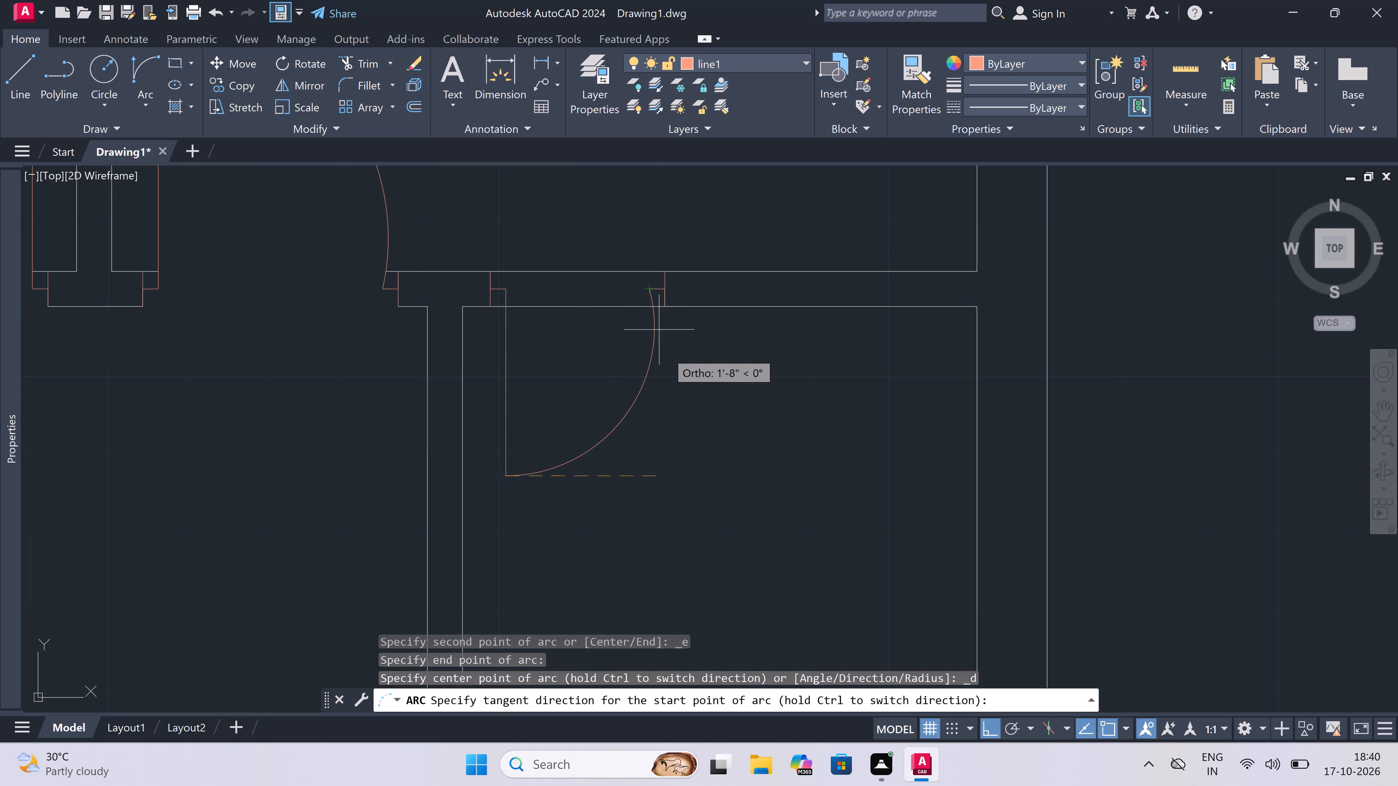
{"action": "left_click", "coordinate": [699, 426]}
Trim both wall lines between the small room door's jambs to open the wall.
{"action": "type", "text": "tr"}
{"action": "key", "text": "space"}
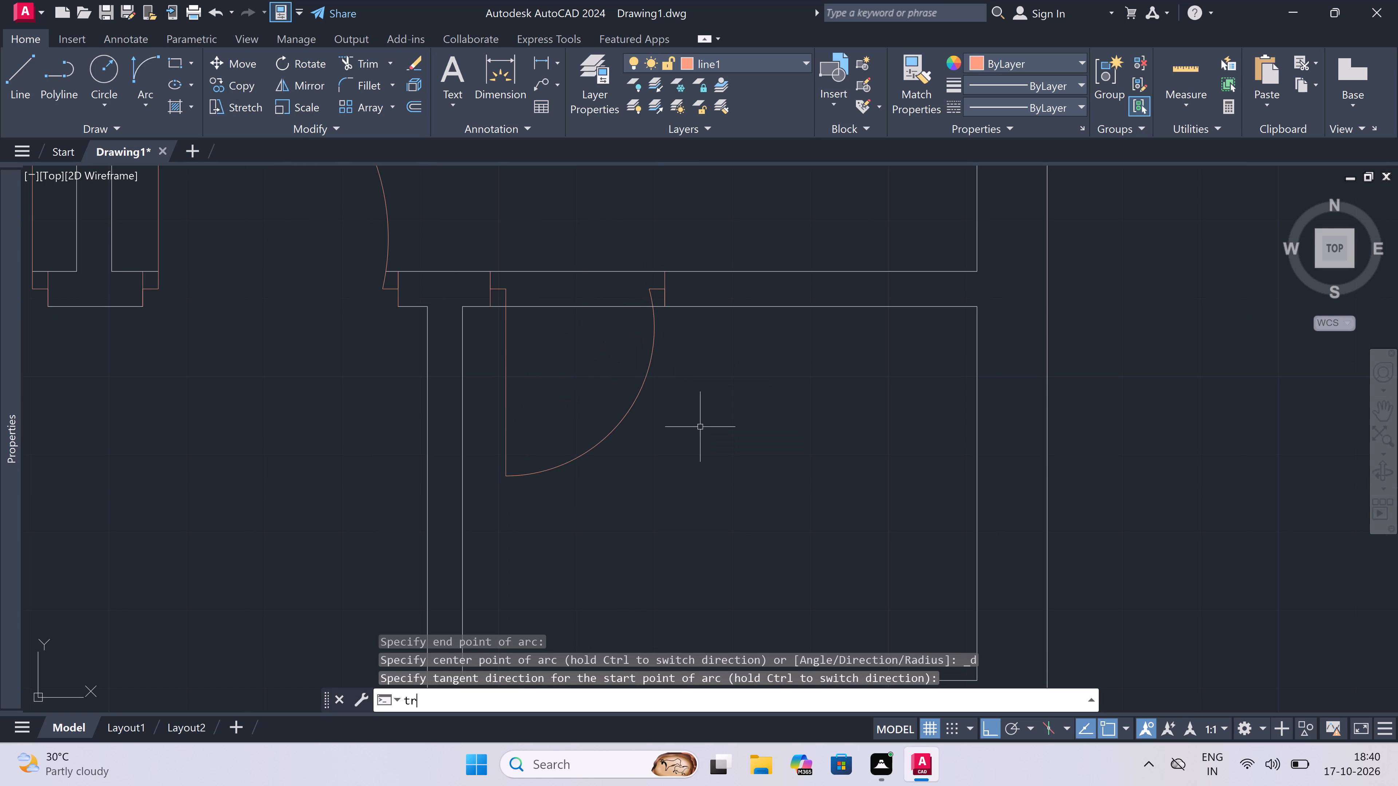
{"action": "left_click_drag", "start_coordinate": [606, 247], "coordinate": [604, 253]}
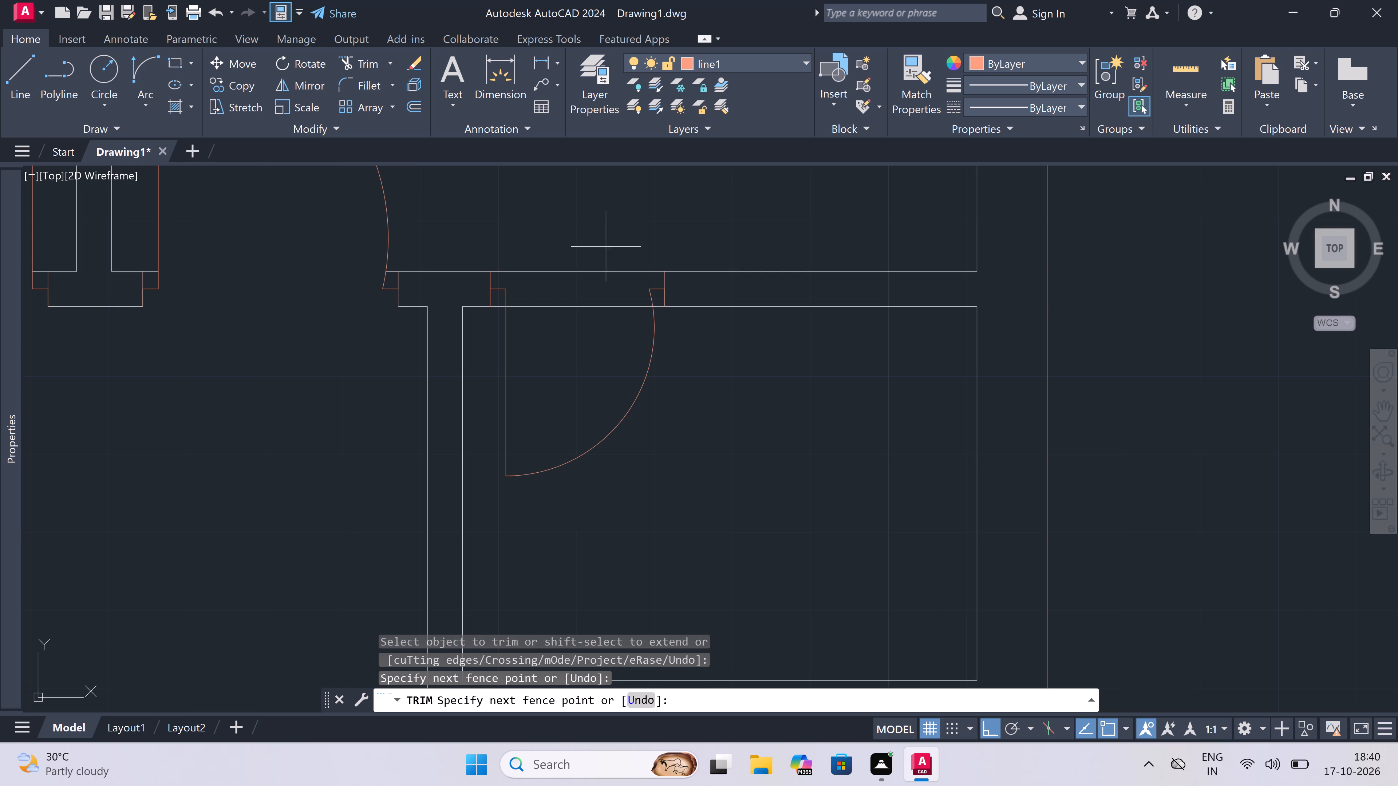
{"action": "left_click", "coordinate": [581, 385]}
{"action": "key", "text": "Escape"}
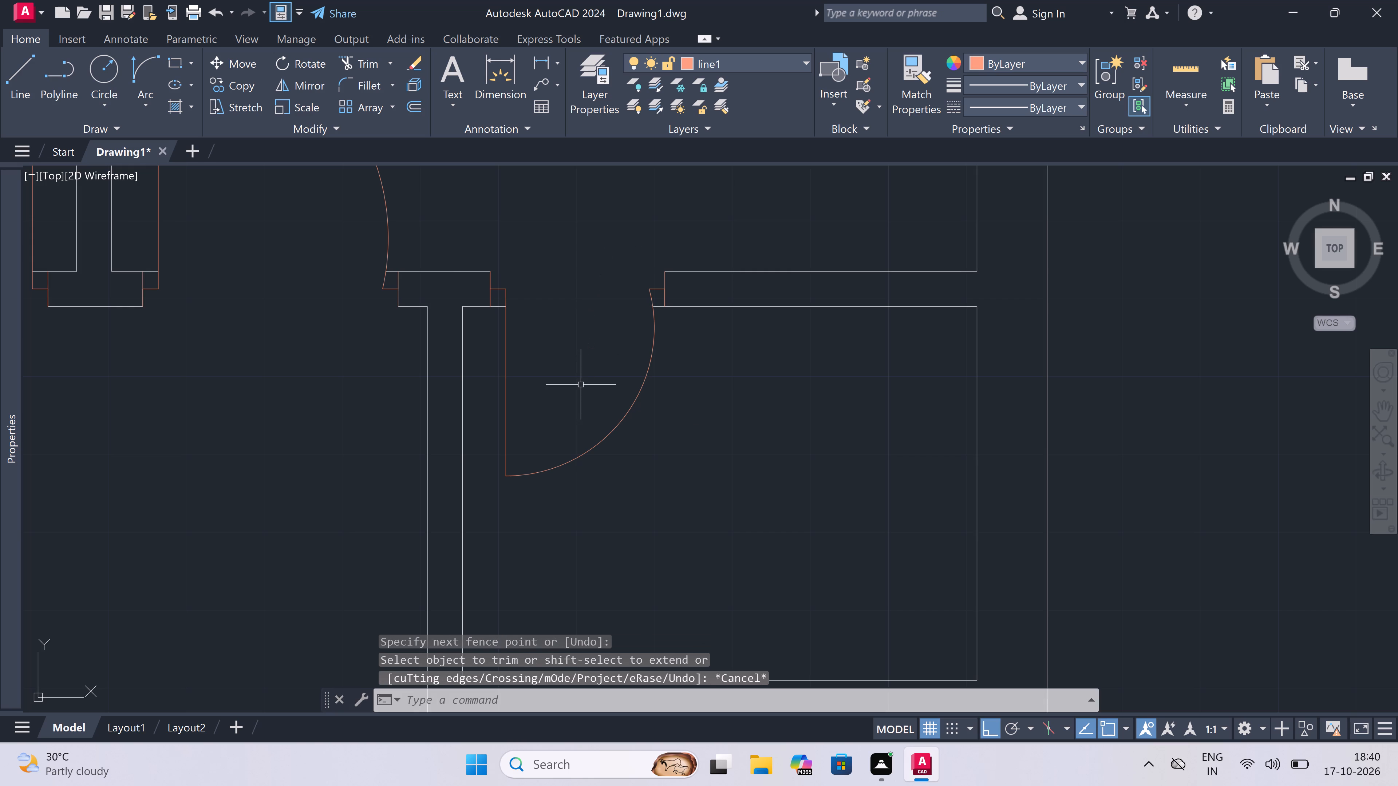
In the right column's third unit from the bottom, draw a jamb just left of the partition, with a 2" stop leftward and a 2' leaf upward.
{"action": "scroll", "coordinate": [579, 382], "scroll_direction": "down", "scroll_amount": 5}
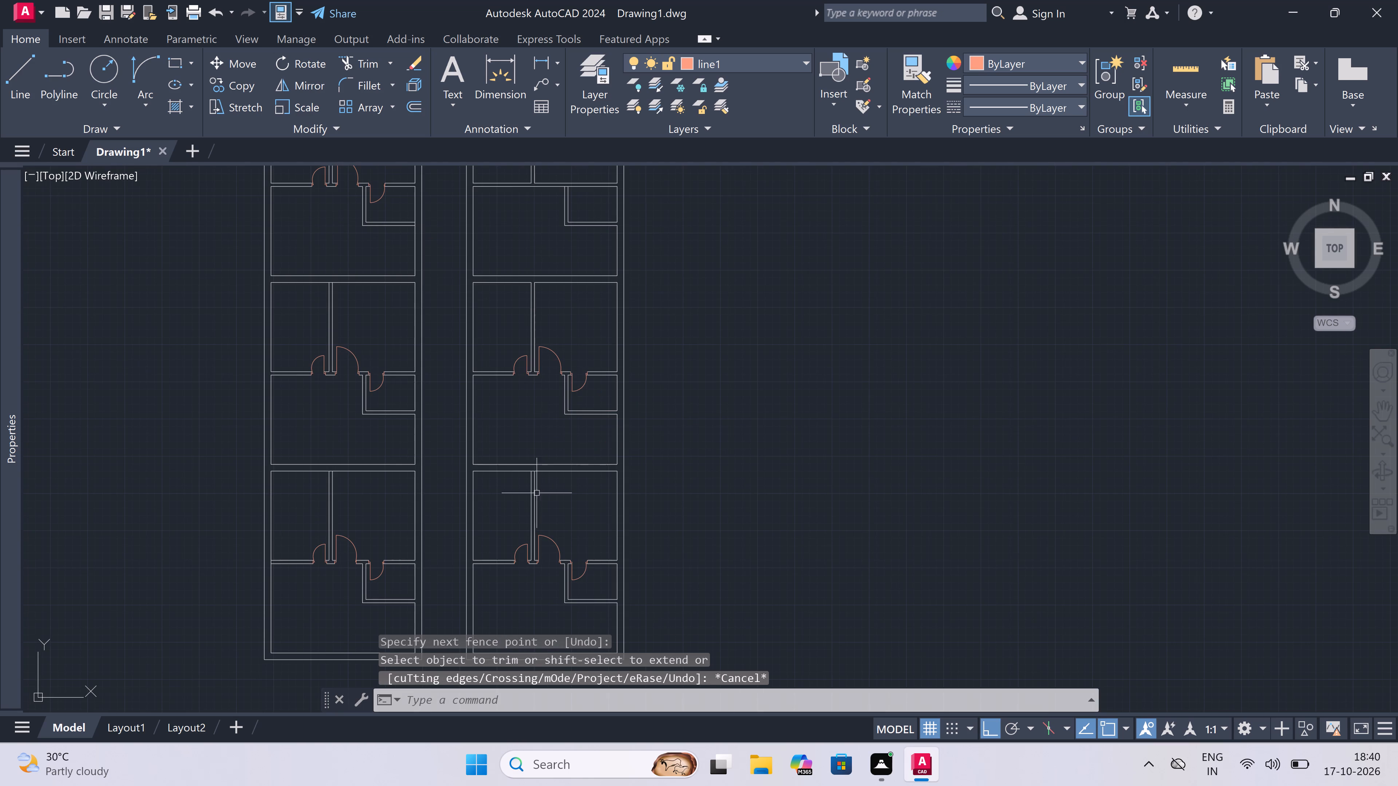
{"action": "scroll", "coordinate": [533, 505], "scroll_direction": "down", "scroll_amount": 3}
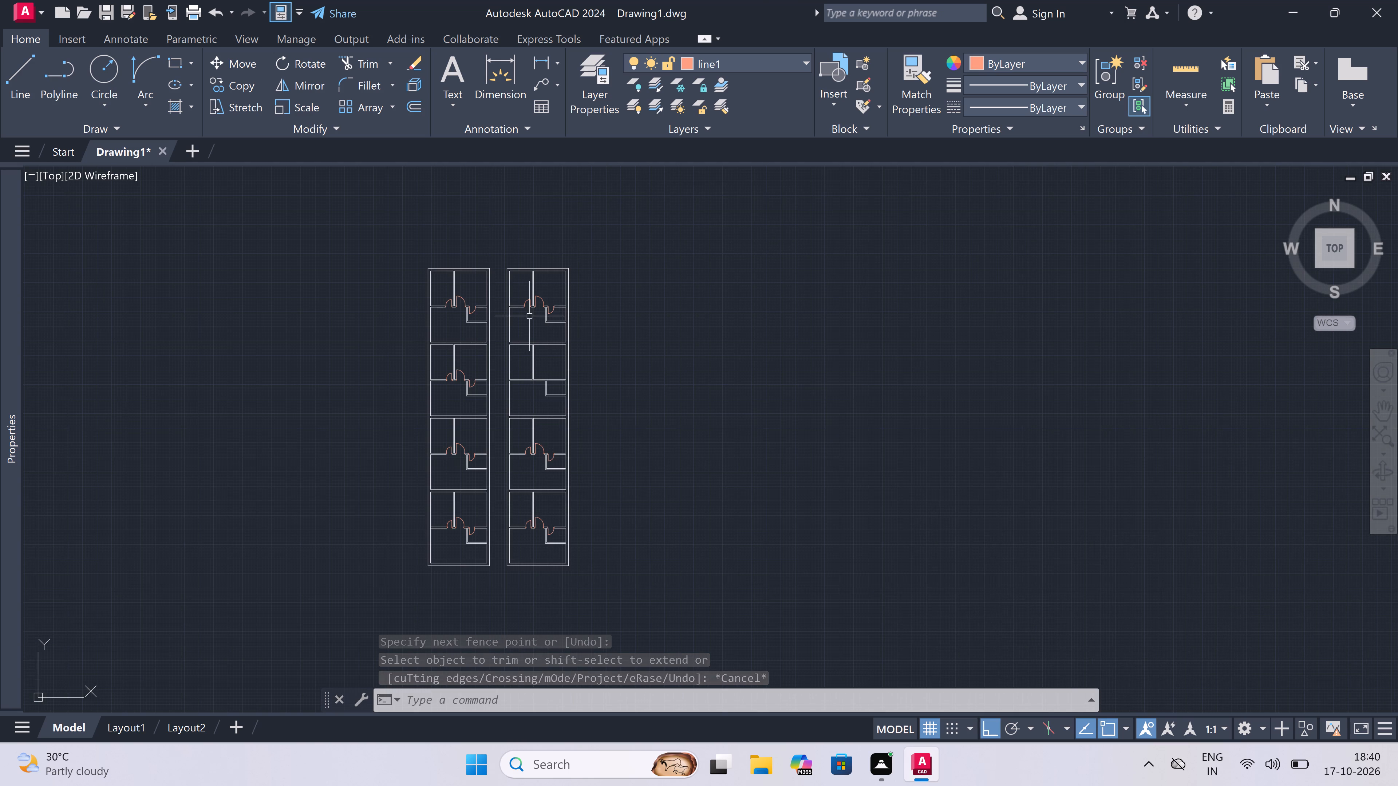
{"action": "scroll", "coordinate": [537, 371], "scroll_direction": "up", "scroll_amount": 4}
{"action": "scroll", "coordinate": [475, 389], "scroll_direction": "up", "scroll_amount": 3}
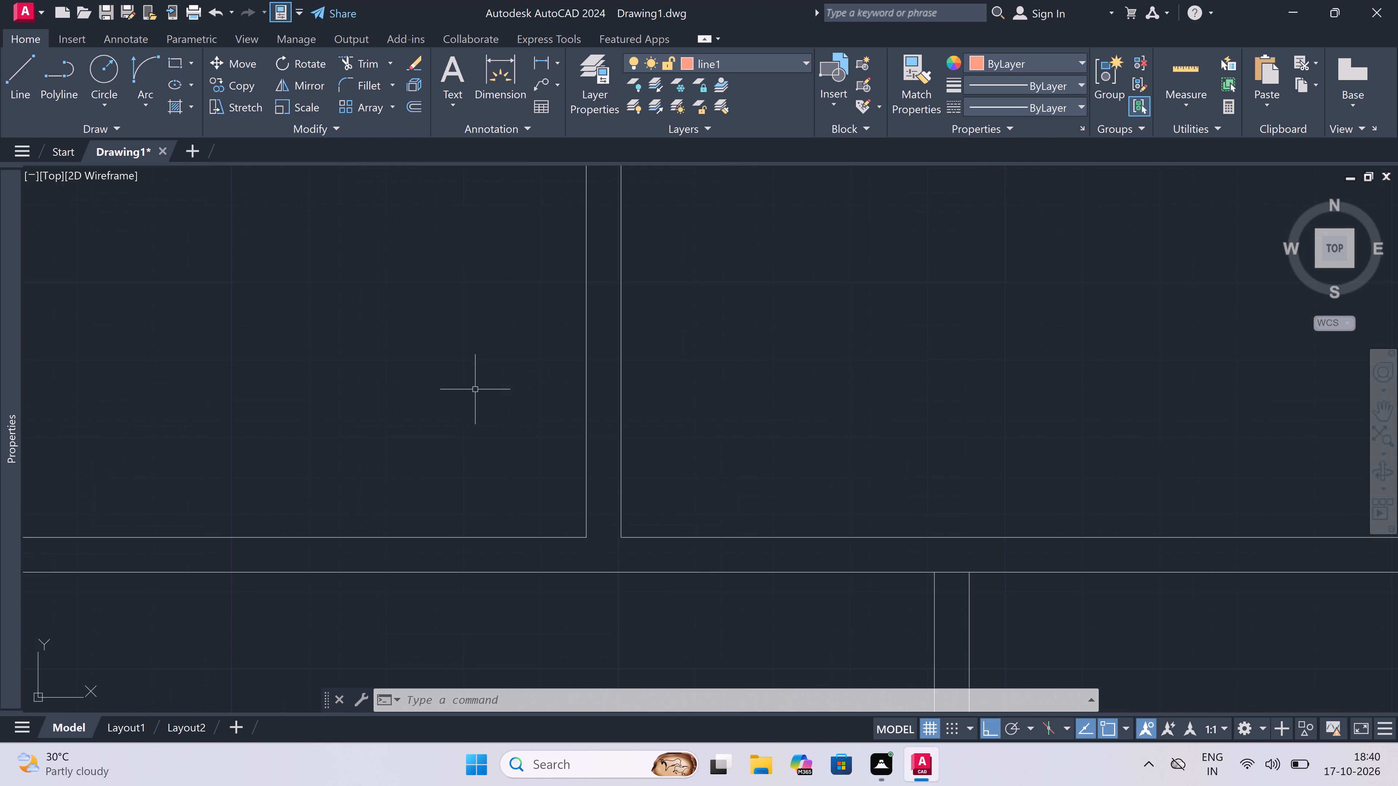
{"action": "type", "text": "l"}
{"action": "key", "text": "space"}
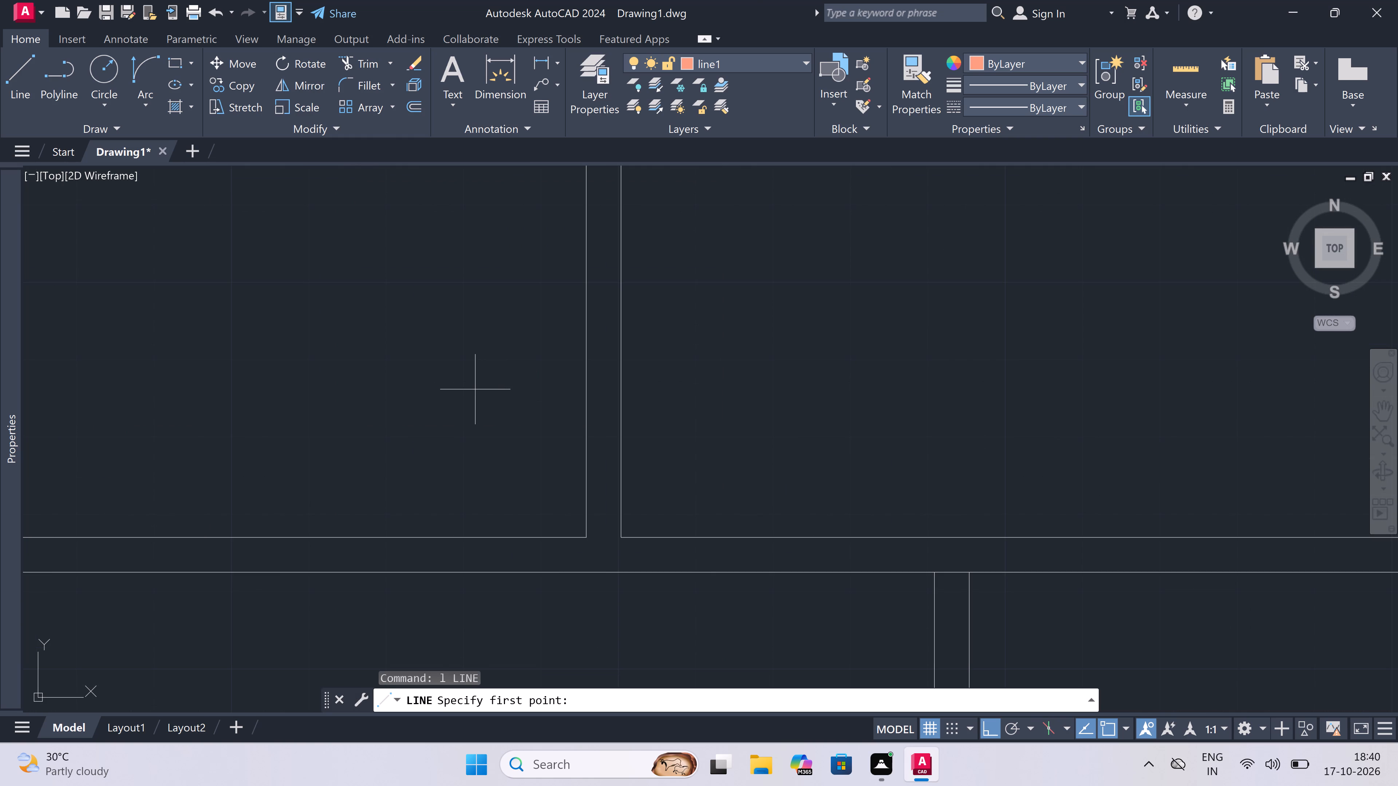
{"action": "left_click", "coordinate": [551, 536]}
{"action": "left_click", "coordinate": [554, 573]}
{"action": "left_click", "coordinate": [553, 553]}
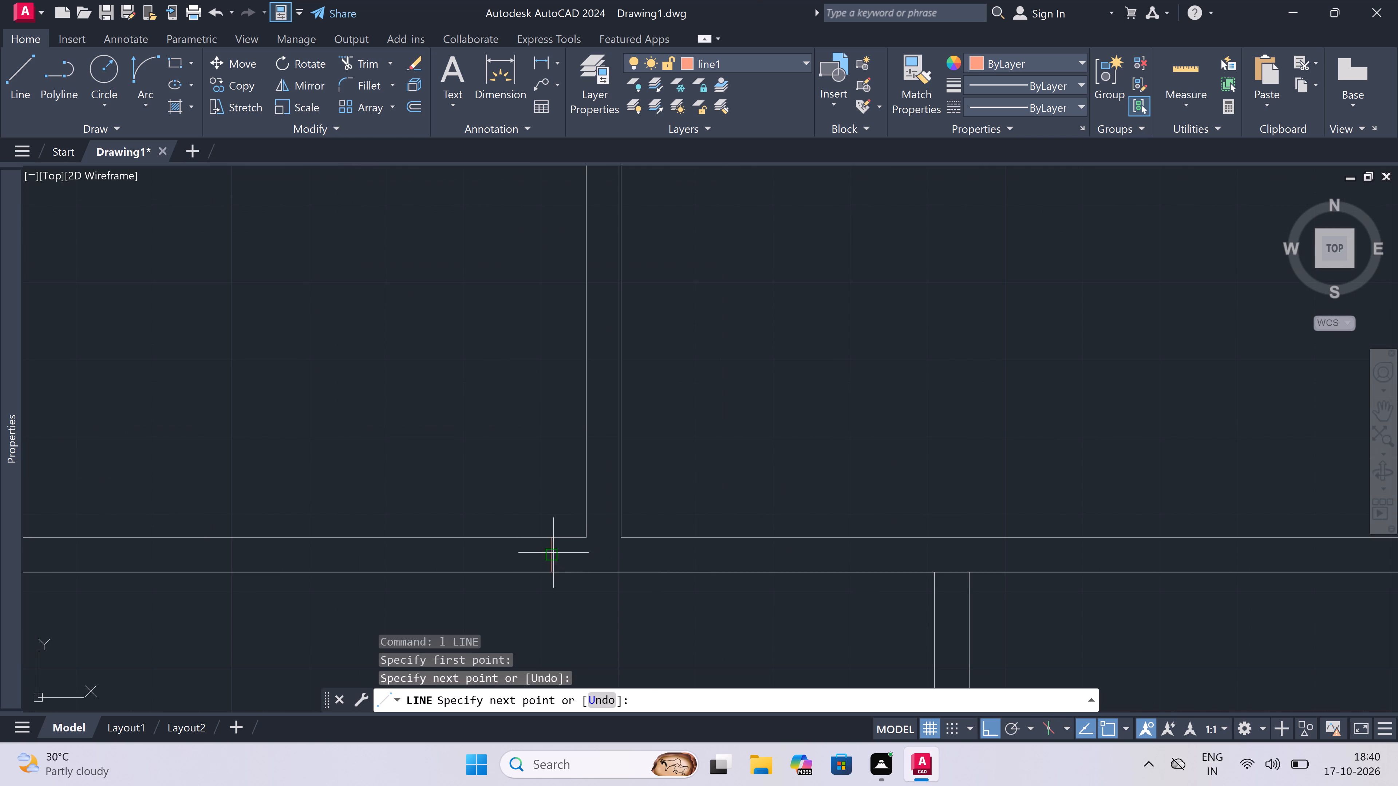
{"action": "key", "text": "2"}
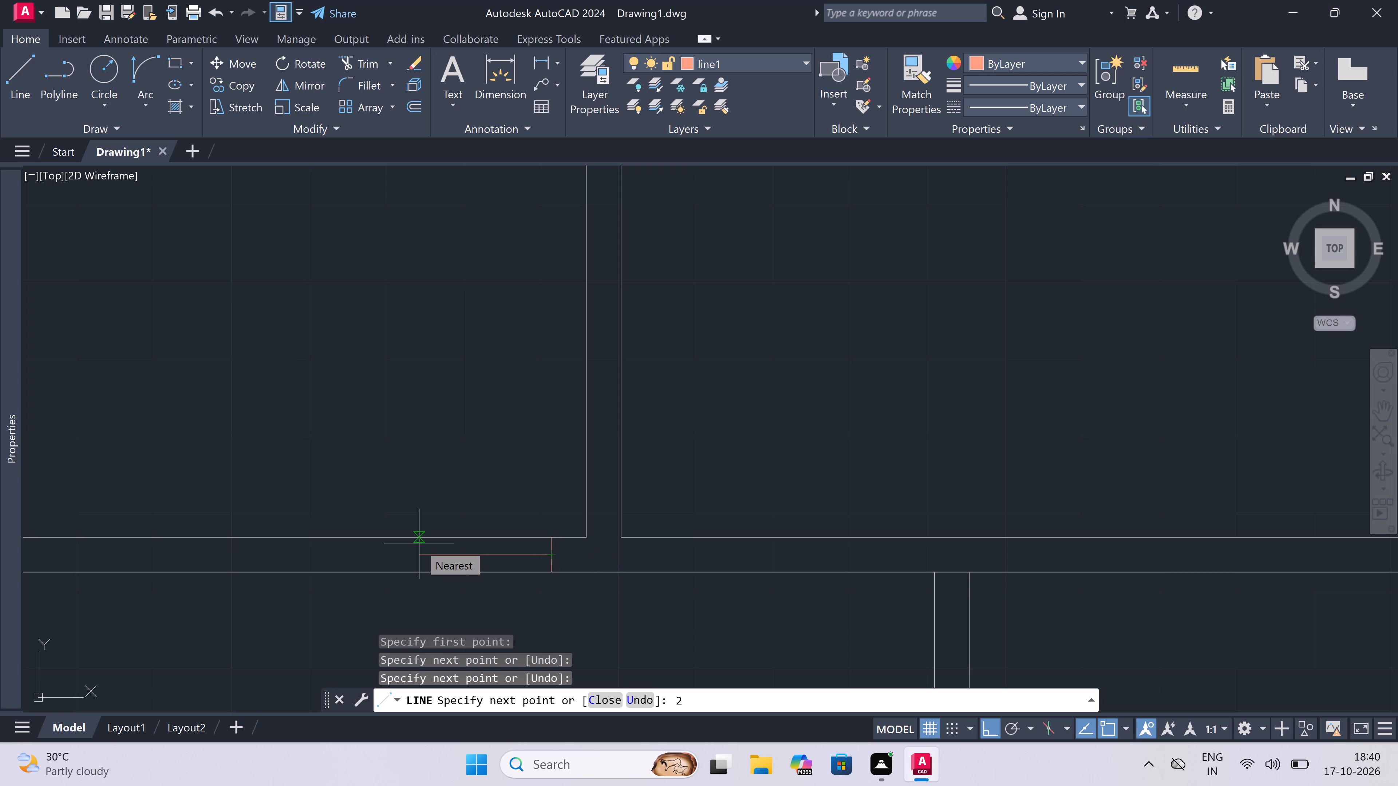
{"action": "type", "text": "\""}
{"action": "key", "text": "space"}
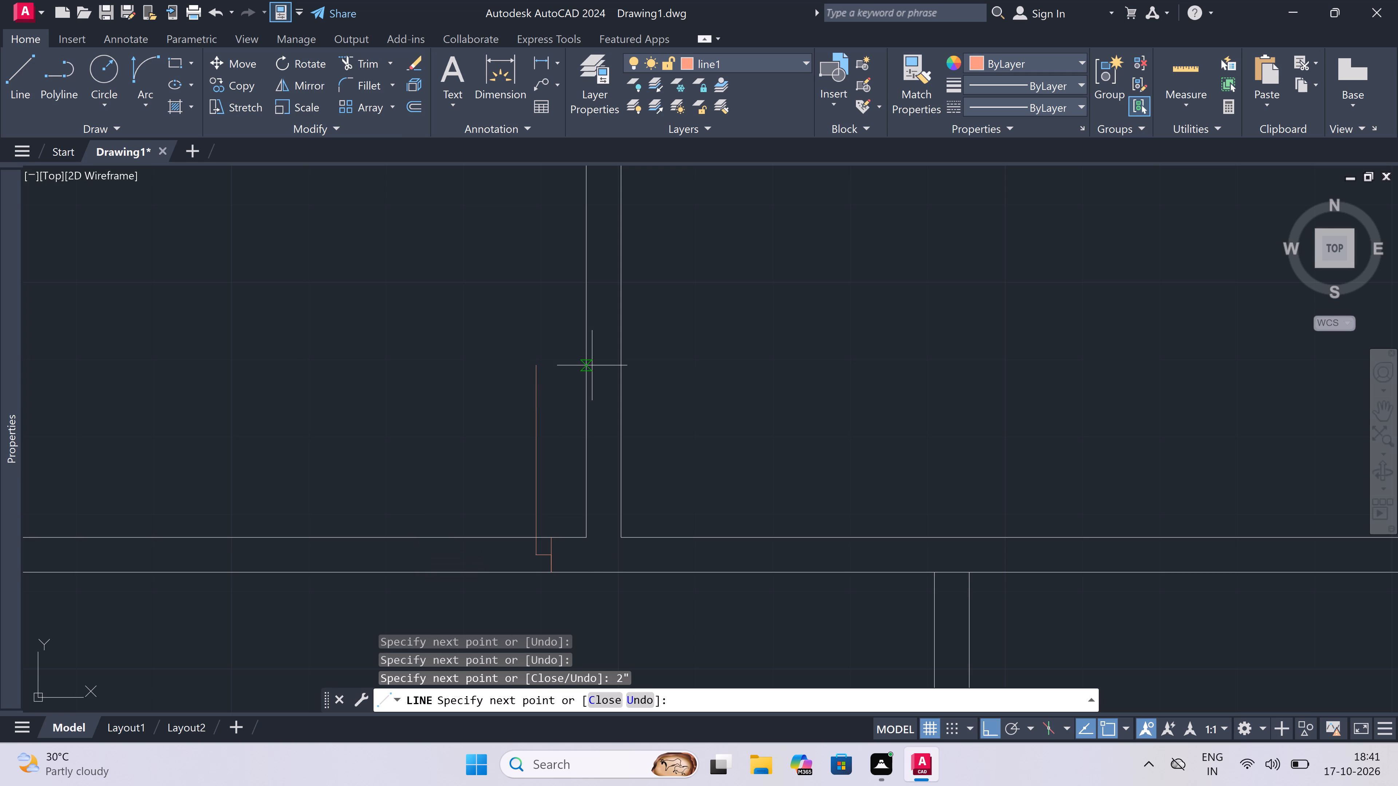
{"action": "key", "text": "2"}
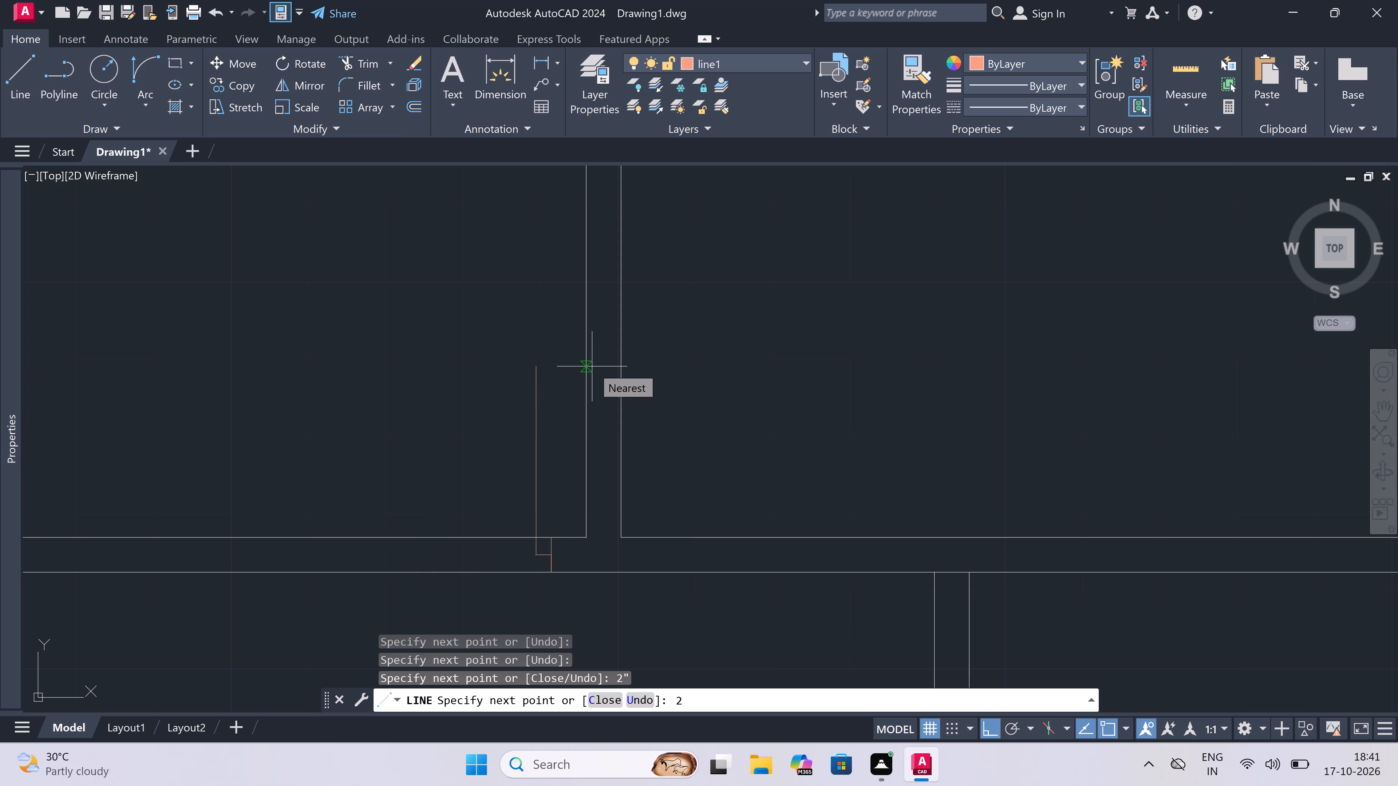
{"action": "type", "text": "'"}
{"action": "key", "text": "space"}
{"action": "key", "text": "Escape"}
Draw the left door's opposite jamb across the wall farther left, with a 2" stop rightward from its midpoint.
{"action": "key", "text": "space"}
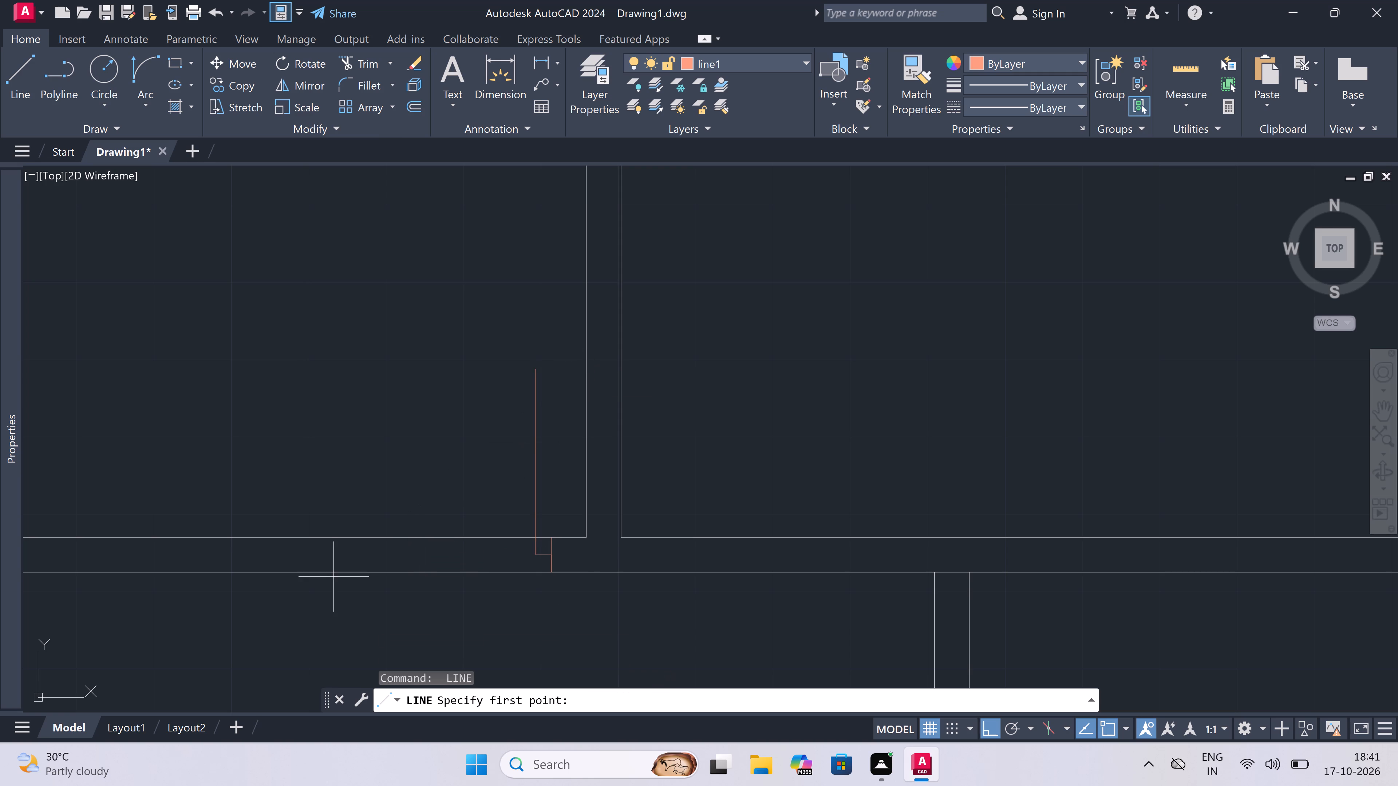
{"action": "left_click", "coordinate": [371, 536]}
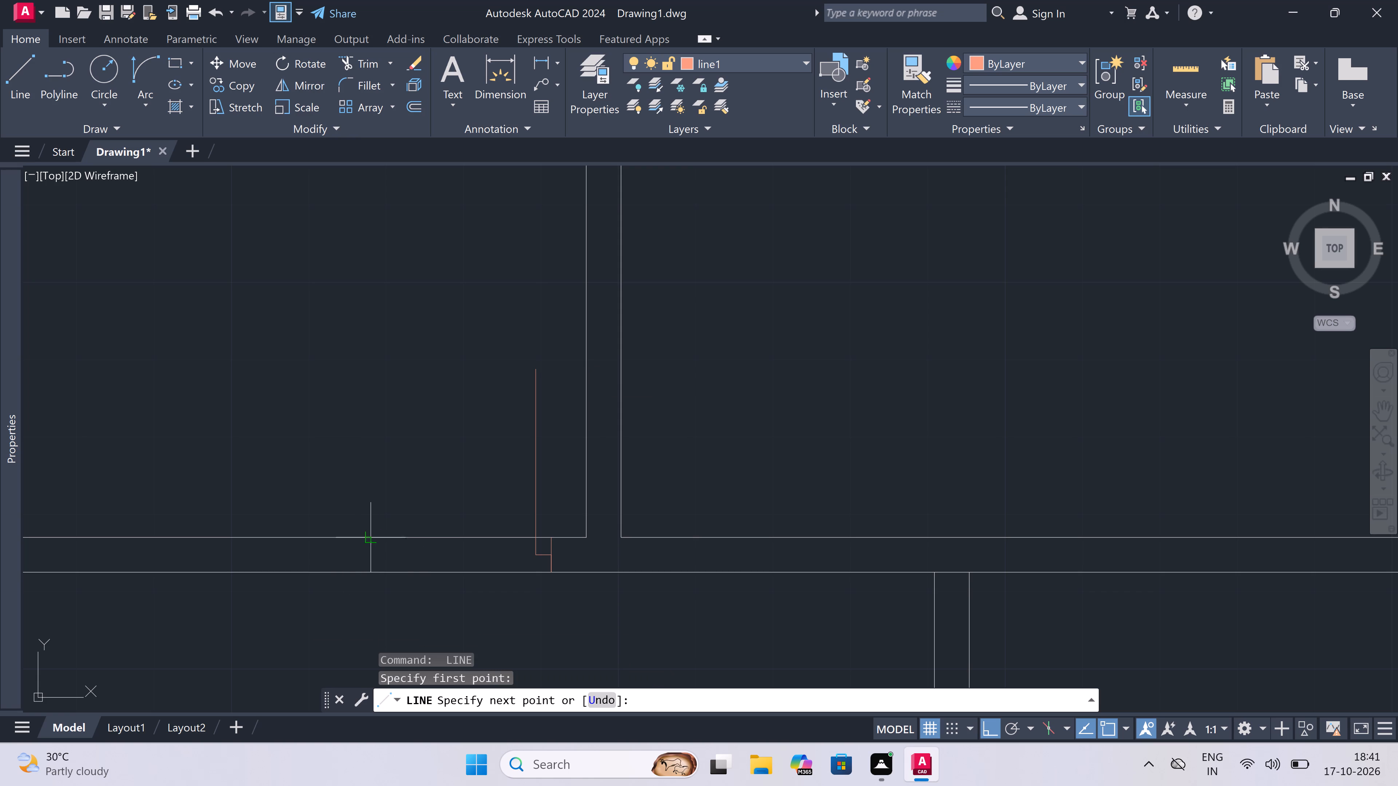
{"action": "left_click", "coordinate": [370, 570]}
{"action": "left_click_drag", "start_coordinate": [369, 555], "coordinate": [375, 555]}
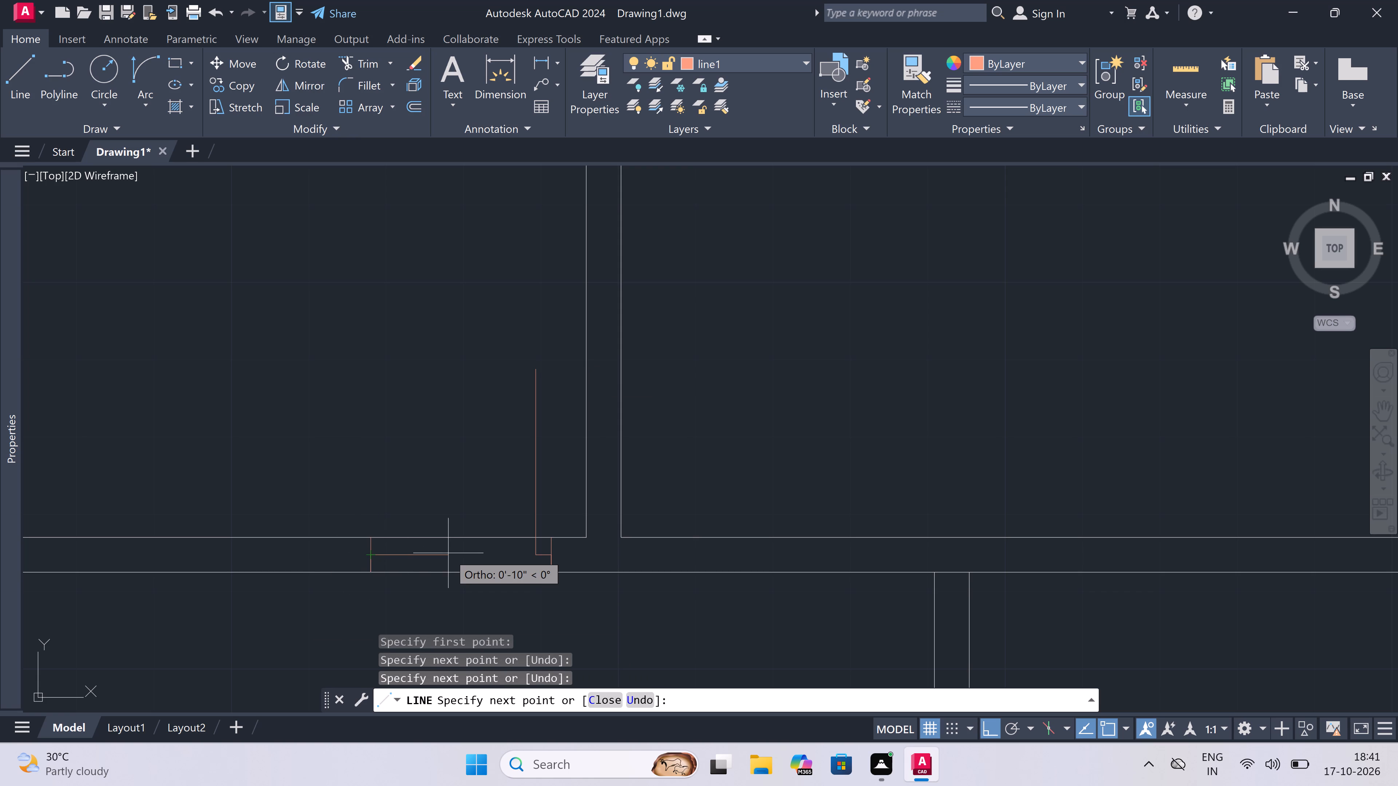
{"action": "key", "text": "2"}
{"action": "type", "text": "\""}
{"action": "key", "text": "space"}
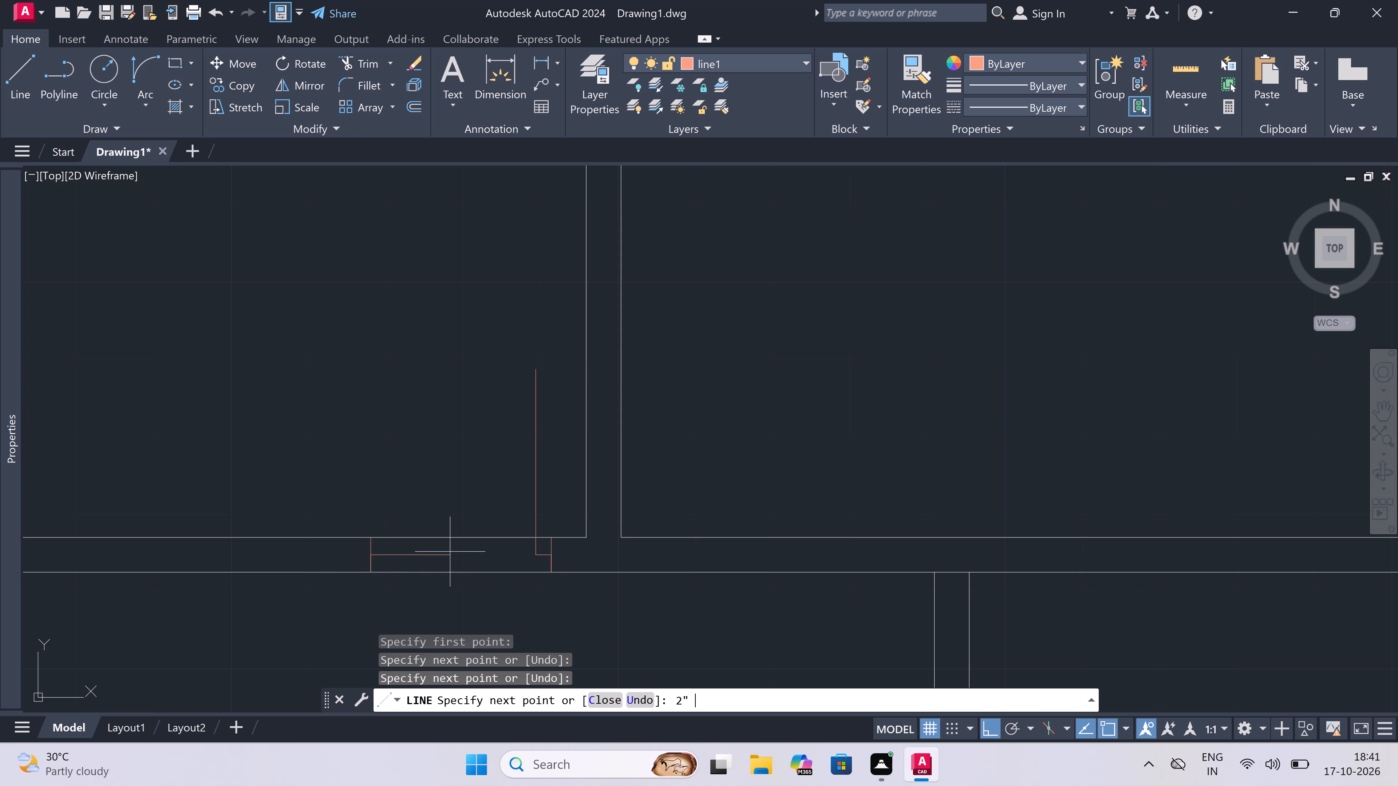
{"action": "key", "text": "Escape"}
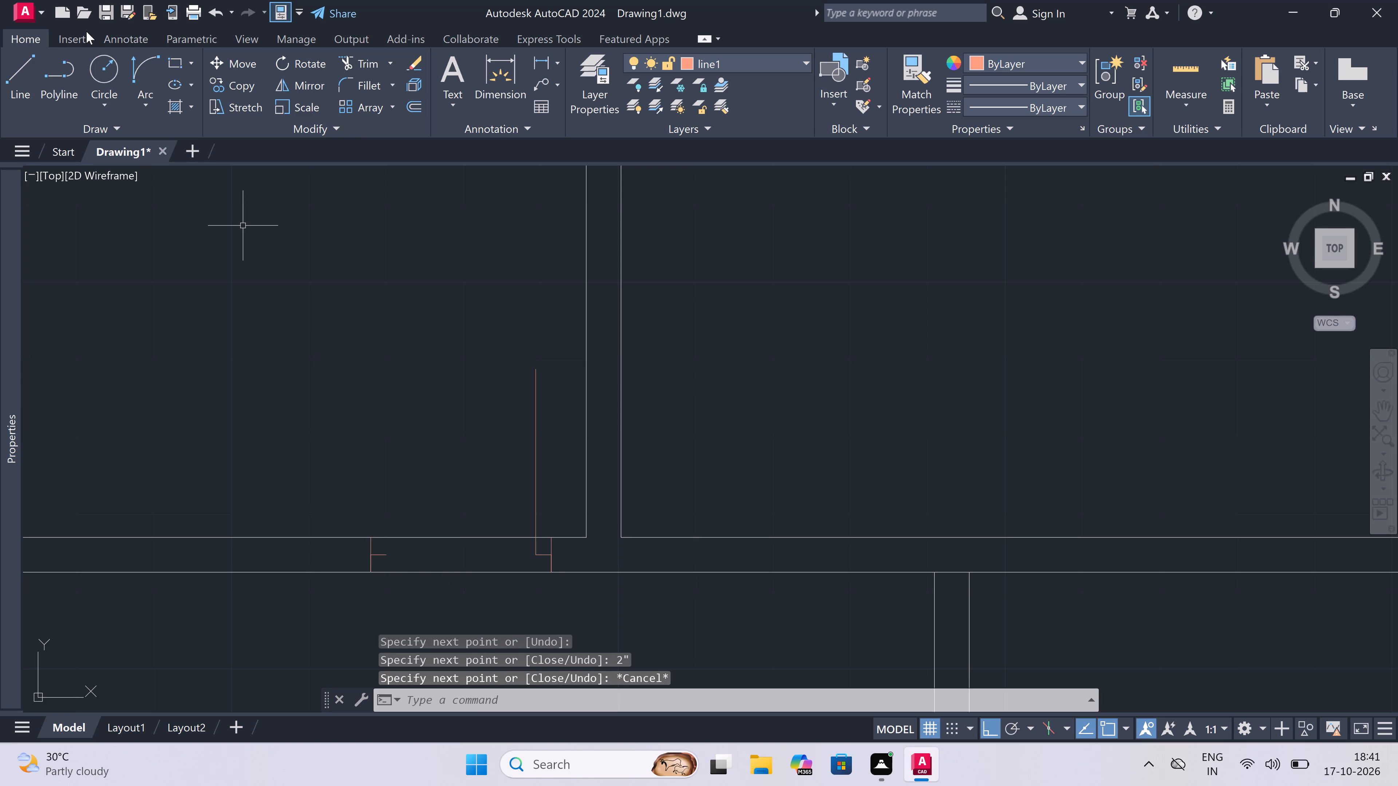
Draw the left door's swing arc from the leaf's top end to the opposite stop's end, bulging up and left.
{"action": "left_click_drag", "start_coordinate": [143, 59], "coordinate": [159, 71]}
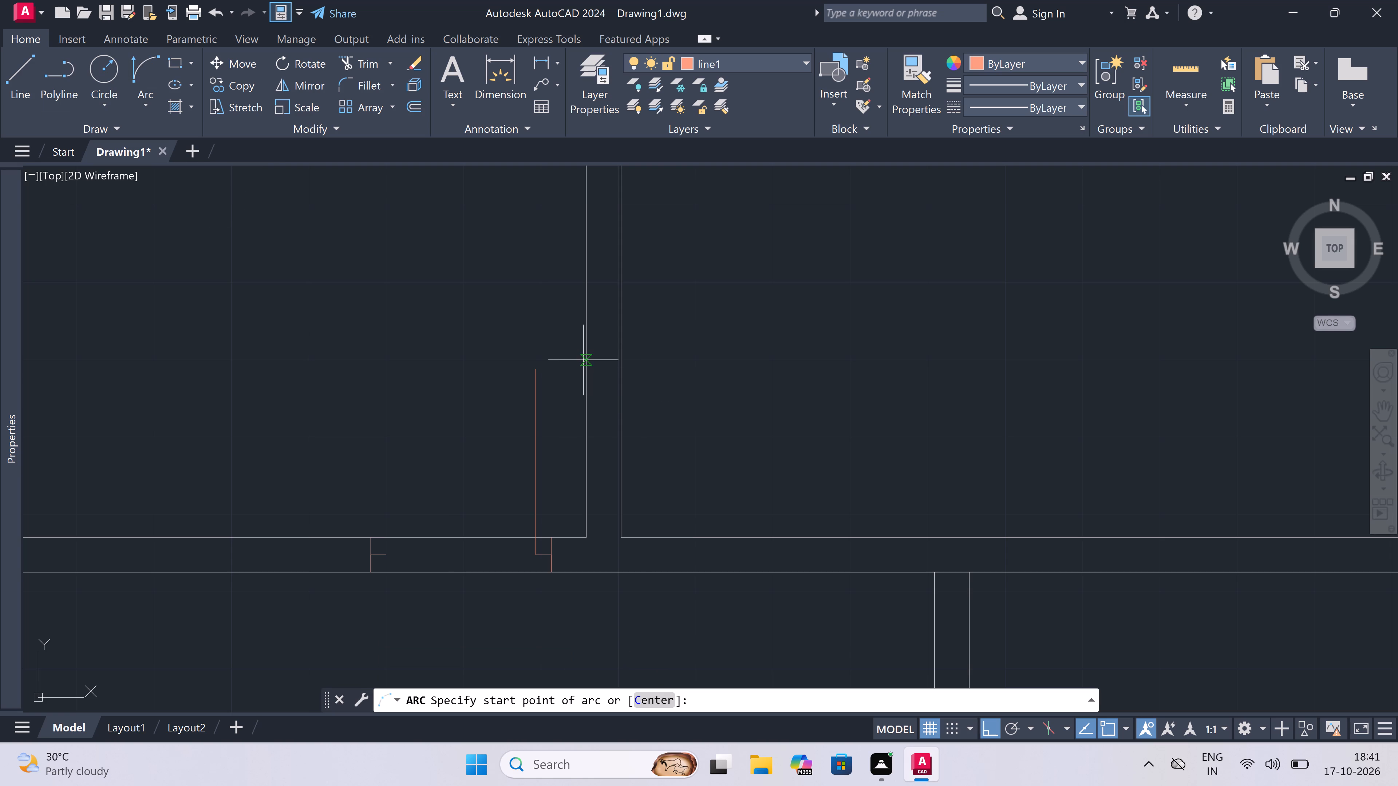
{"action": "left_click_drag", "start_coordinate": [533, 368], "coordinate": [528, 385]}
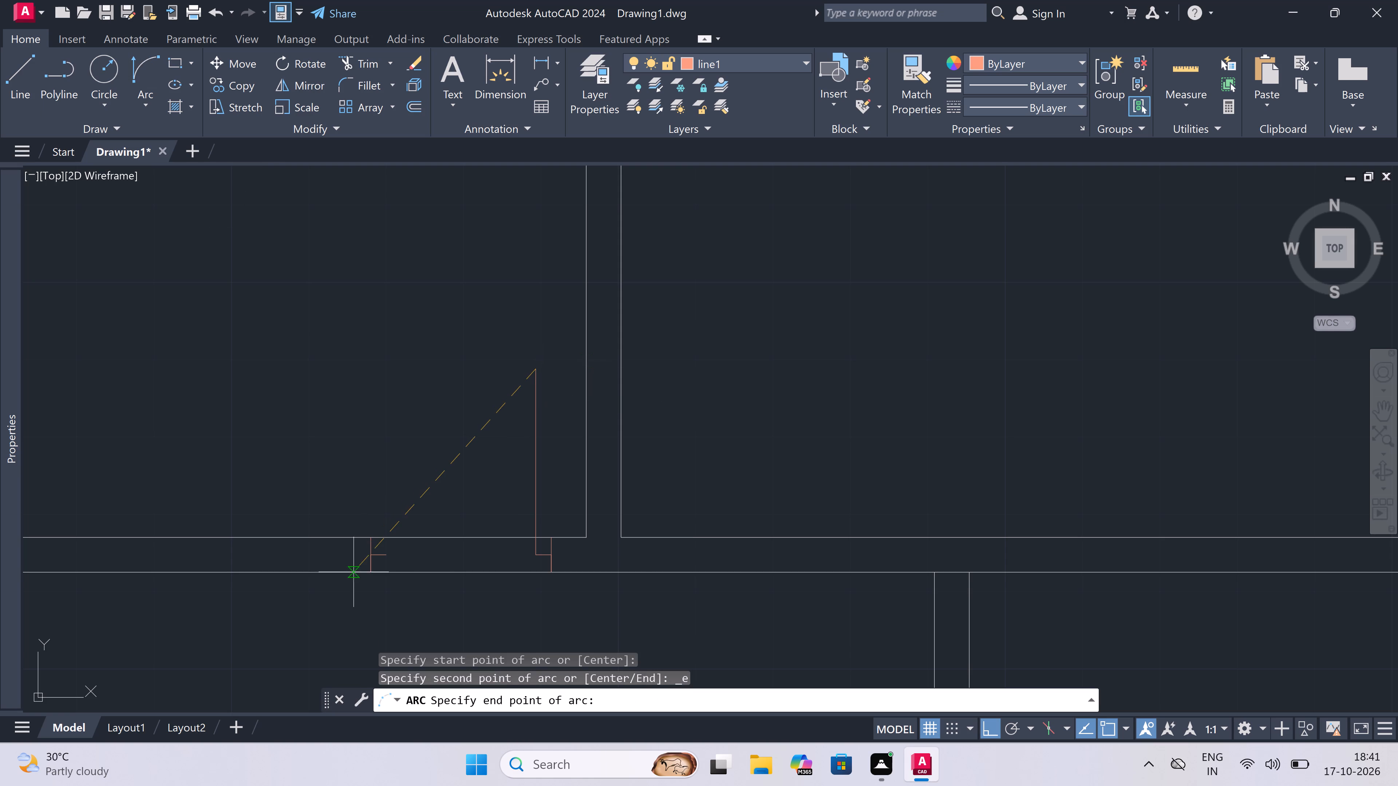
{"action": "left_click", "coordinate": [387, 554]}
{"action": "left_click", "coordinate": [342, 366]}
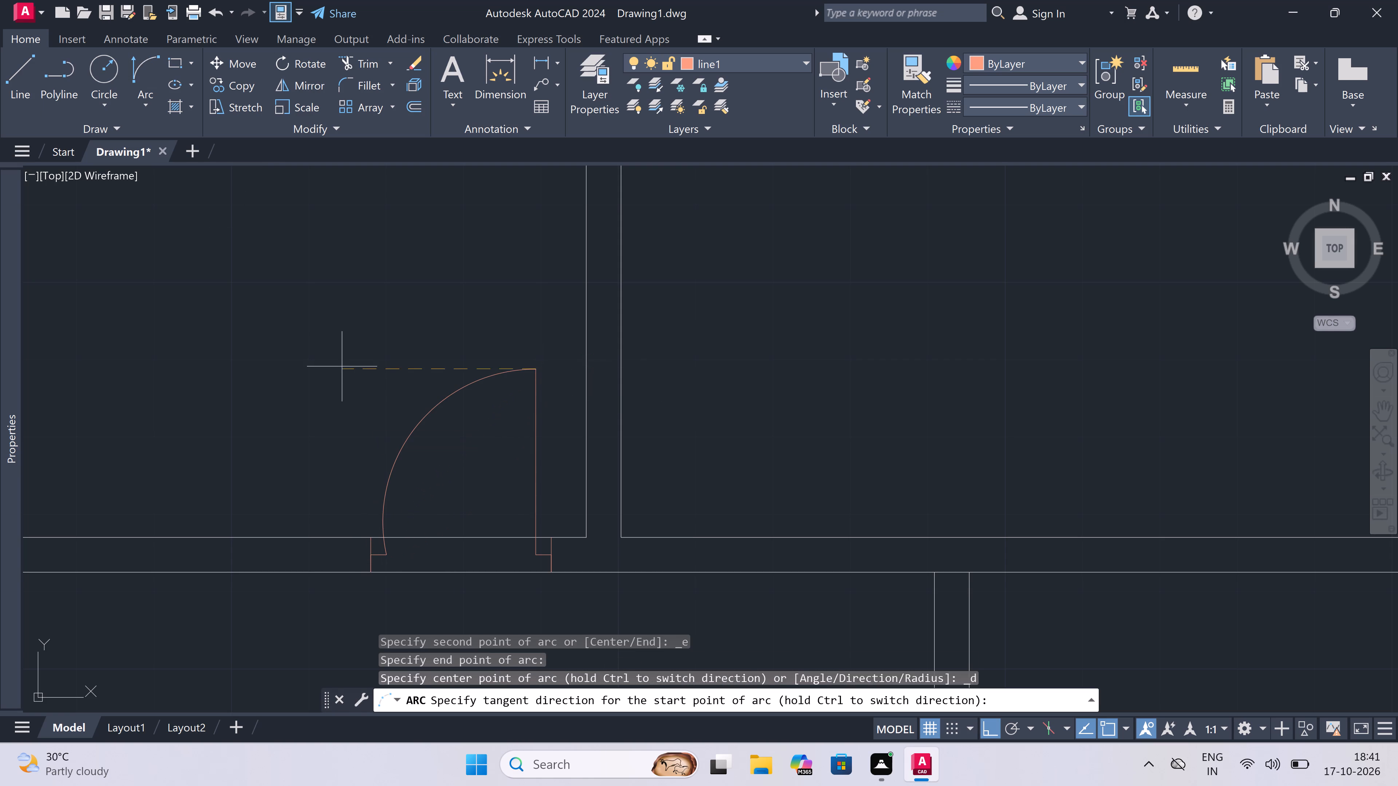
Trim both wall lines between the left door's jambs to open the wall.
{"action": "type", "text": "tr"}
{"action": "key", "text": "space"}
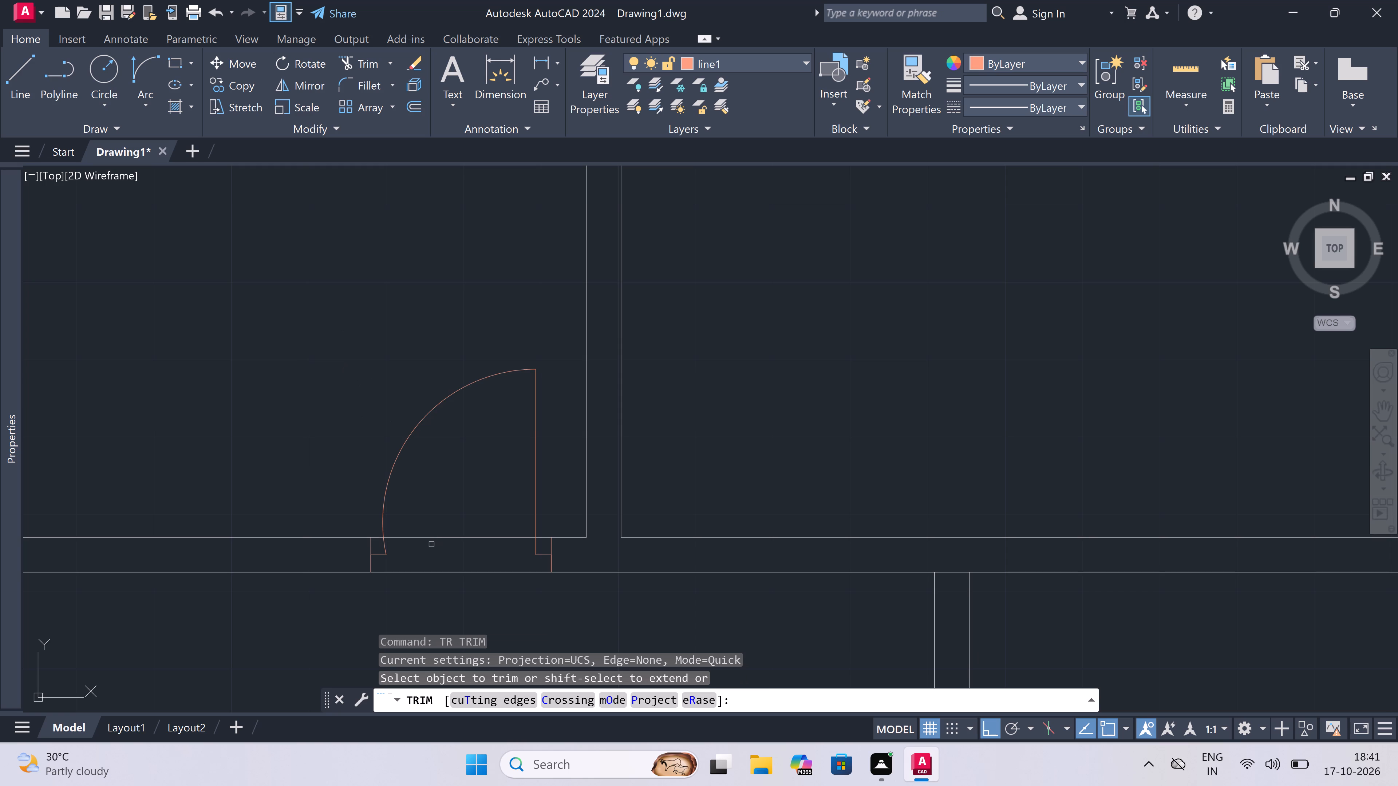
{"action": "left_click", "coordinate": [441, 528]}
{"action": "left_click", "coordinate": [445, 594]}
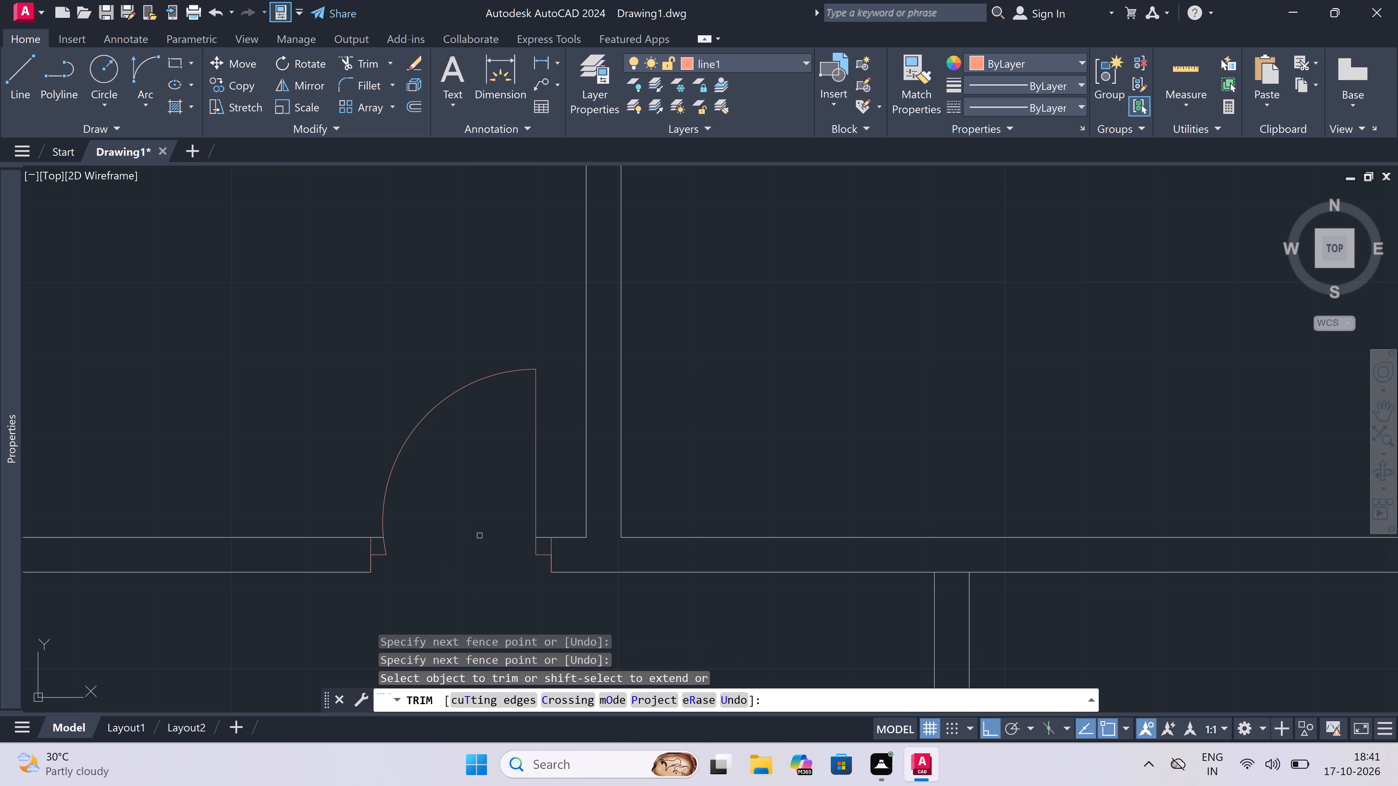
{"action": "key", "text": "Escape"}
Draw a second door's jamb across the wall just right of the partition, with a 2" stop rightward and a 3' leaf upward.
{"action": "type", "text": "l"}
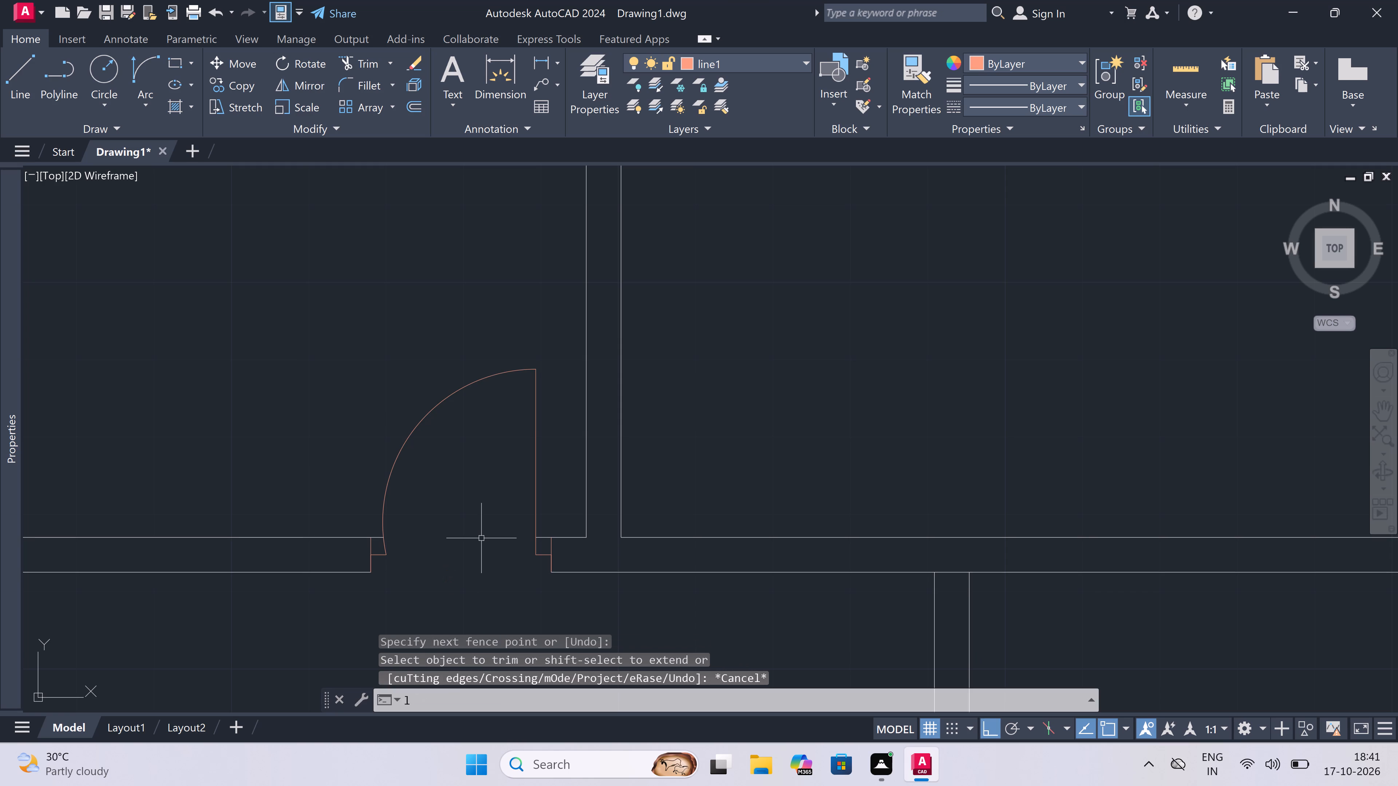
{"action": "key", "text": "space"}
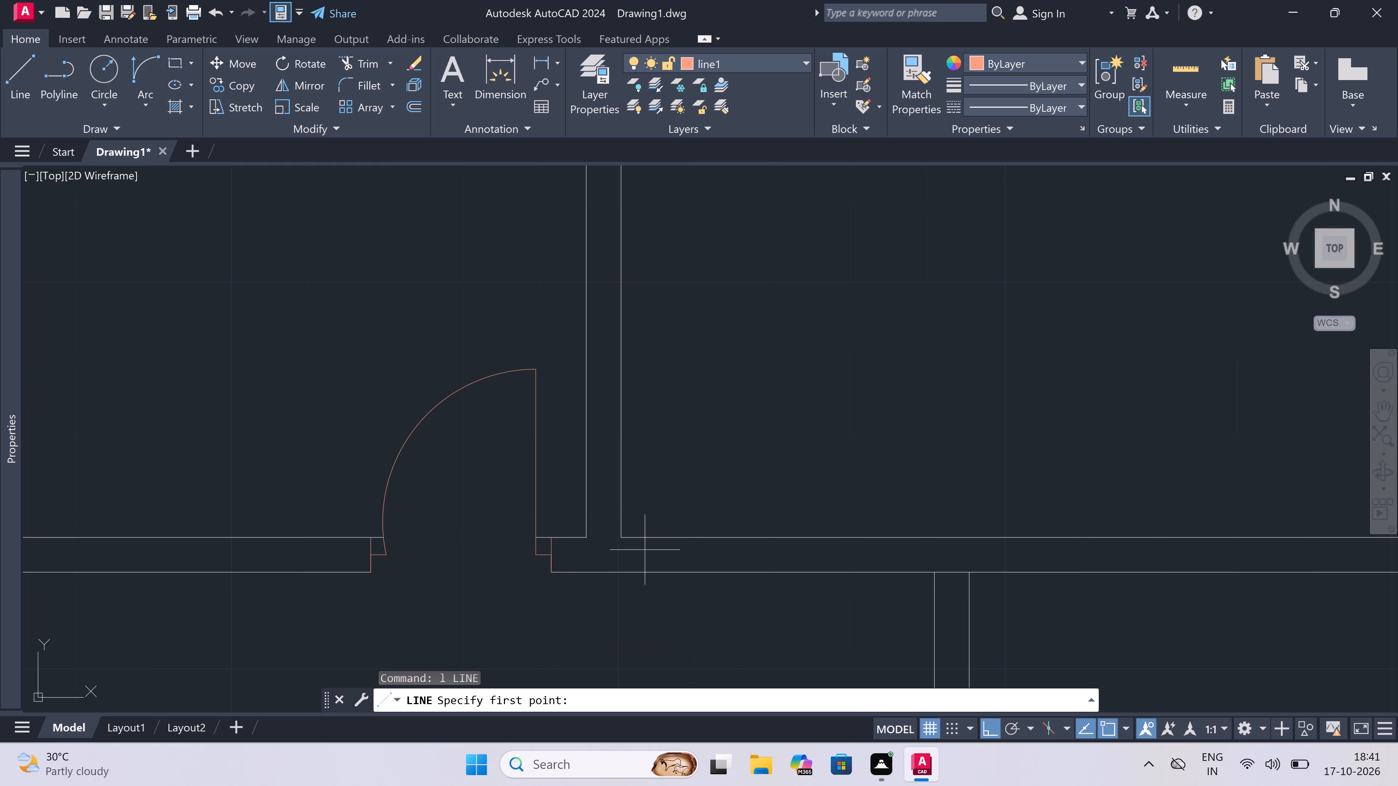
{"action": "scroll", "coordinate": [677, 566], "scroll_direction": "up", "scroll_amount": 1}
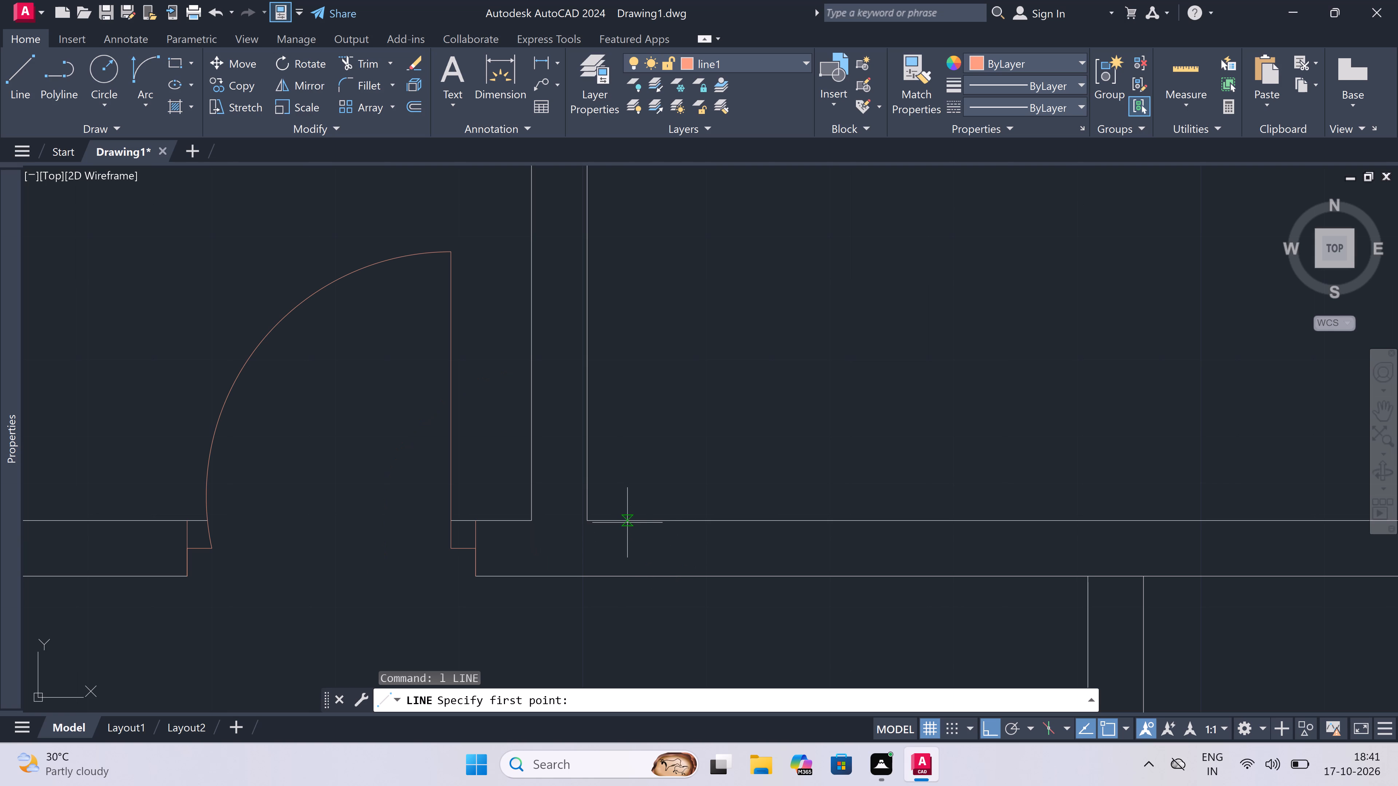
{"action": "left_click_drag", "start_coordinate": [633, 521], "coordinate": [633, 527]}
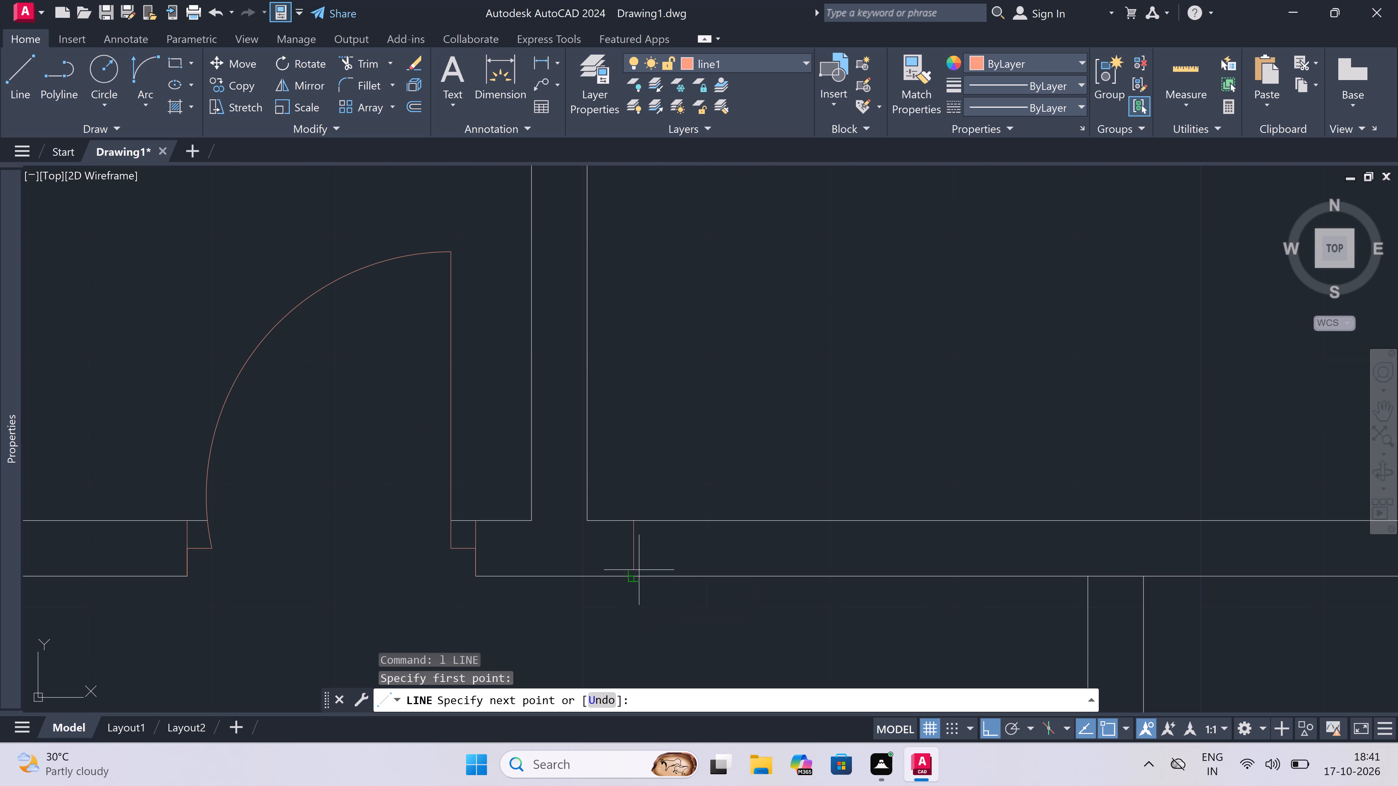
{"action": "left_click", "coordinate": [637, 573]}
{"action": "left_click_drag", "start_coordinate": [639, 547], "coordinate": [652, 548]}
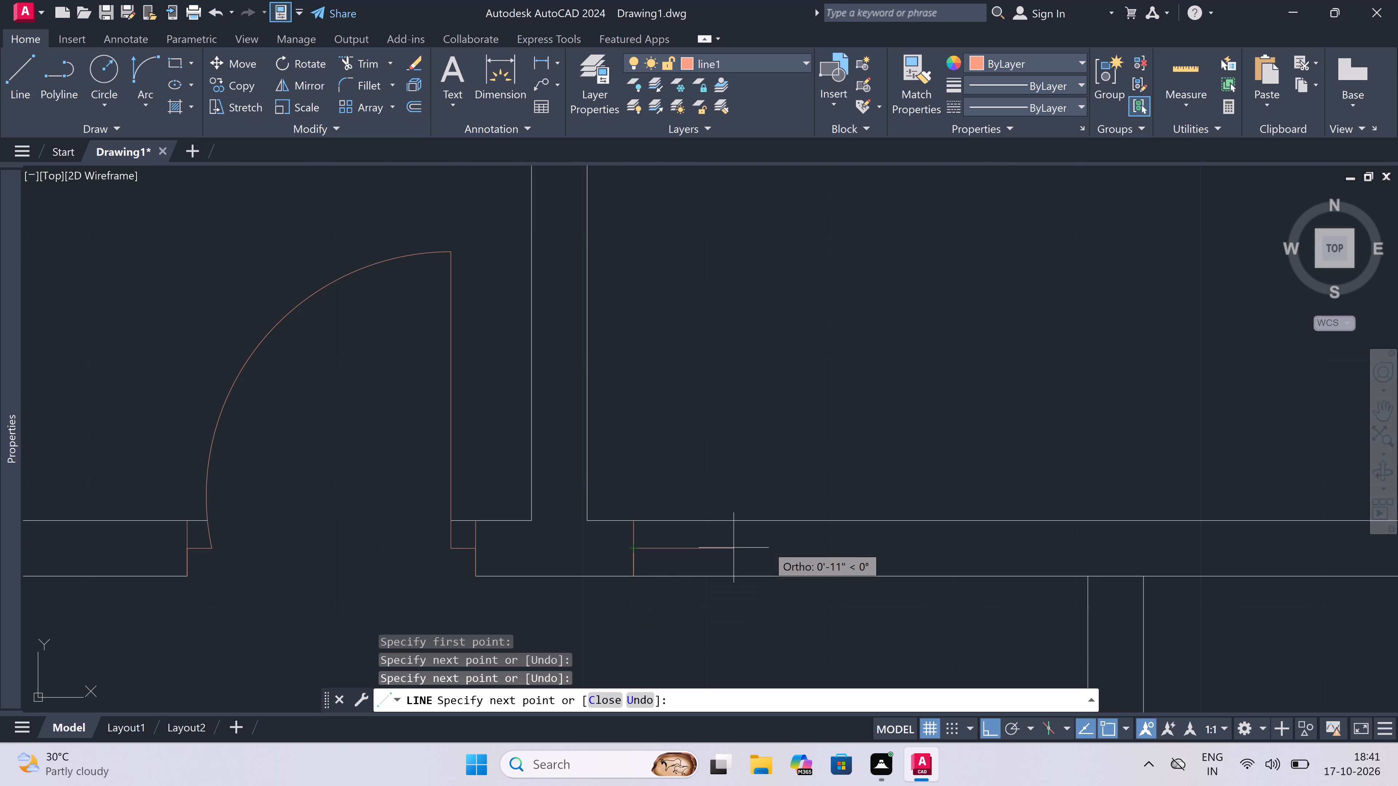
{"action": "key", "text": "2"}
{"action": "type", "text": "\""}
{"action": "key", "text": "space"}
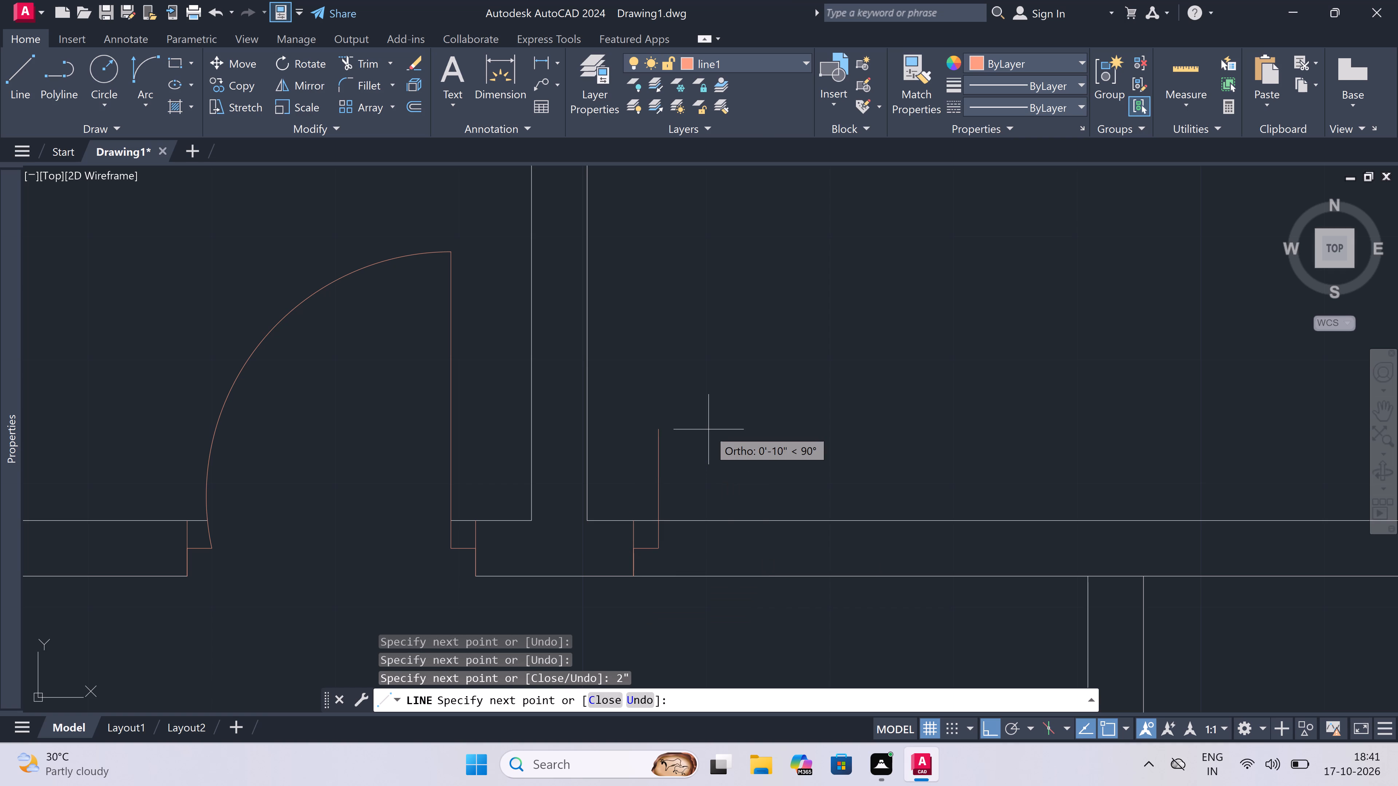
{"action": "type", "text": "3'"}
{"action": "key", "text": "space"}
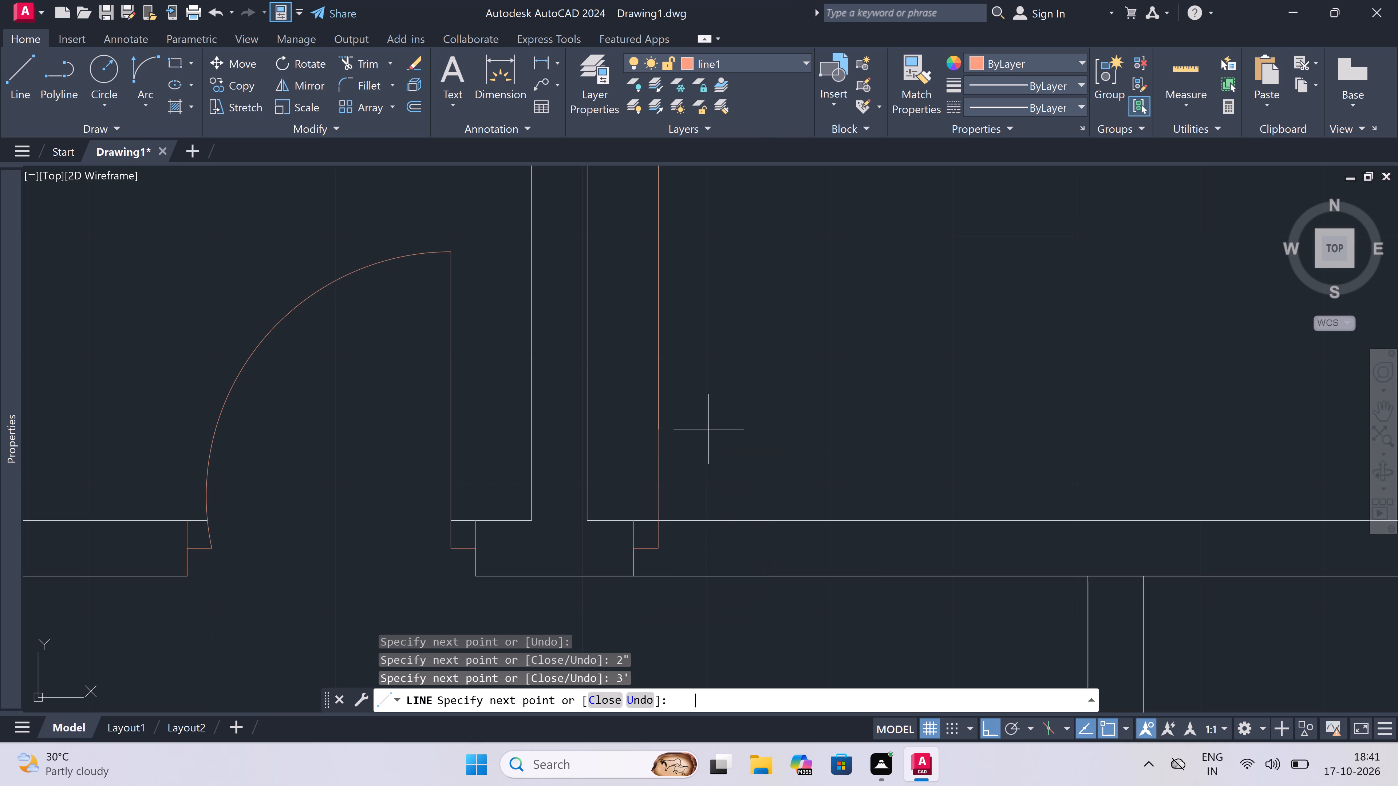
{"action": "key", "text": "Escape"}
Draw the 3' door's opposite jamb across the wall farther right, with a 2" stop leftward from its midpoint.
{"action": "key", "text": "space"}
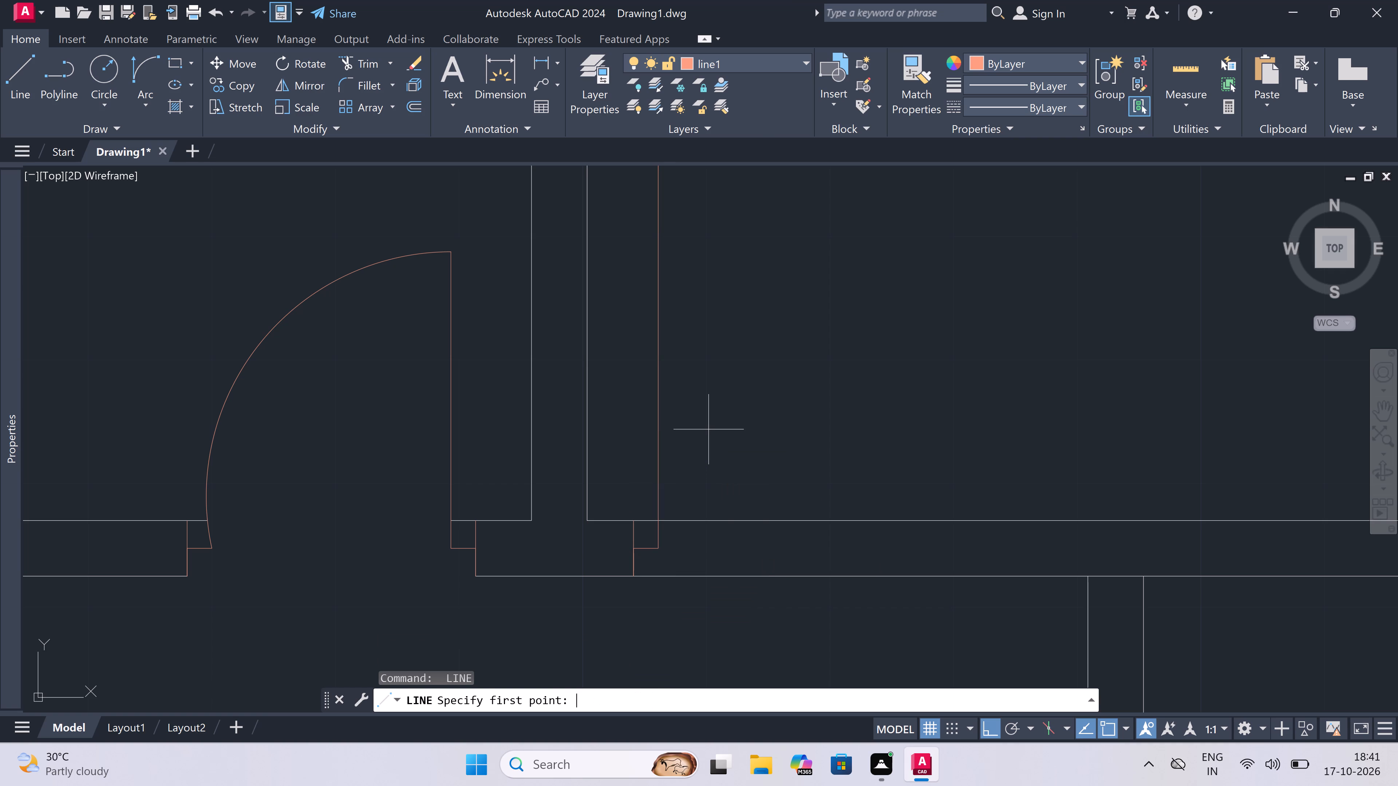
{"action": "scroll", "coordinate": [292, 507], "scroll_direction": "down", "scroll_amount": 1}
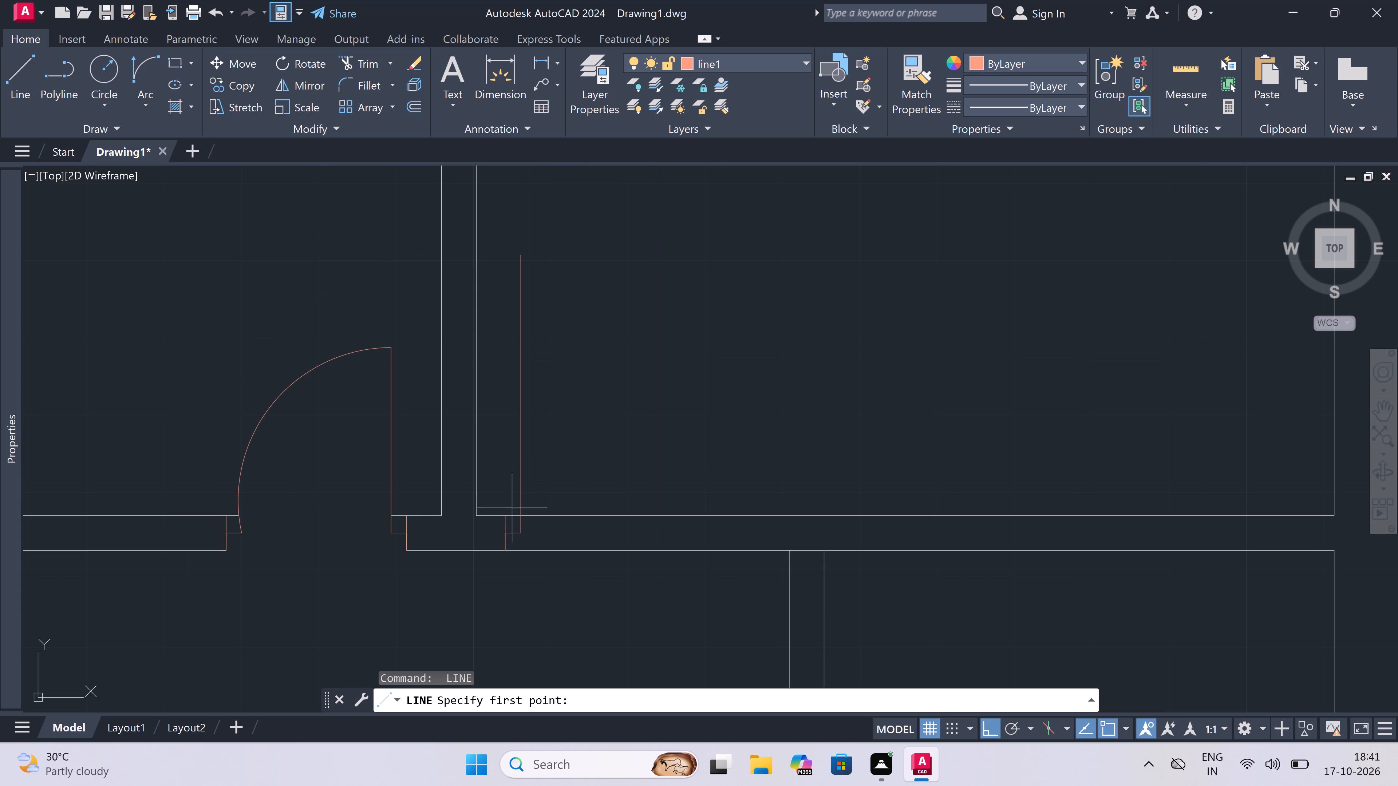
{"action": "scroll", "coordinate": [647, 503], "scroll_direction": "down", "scroll_amount": 3}
{"action": "scroll", "coordinate": [689, 464], "scroll_direction": "up", "scroll_amount": 2}
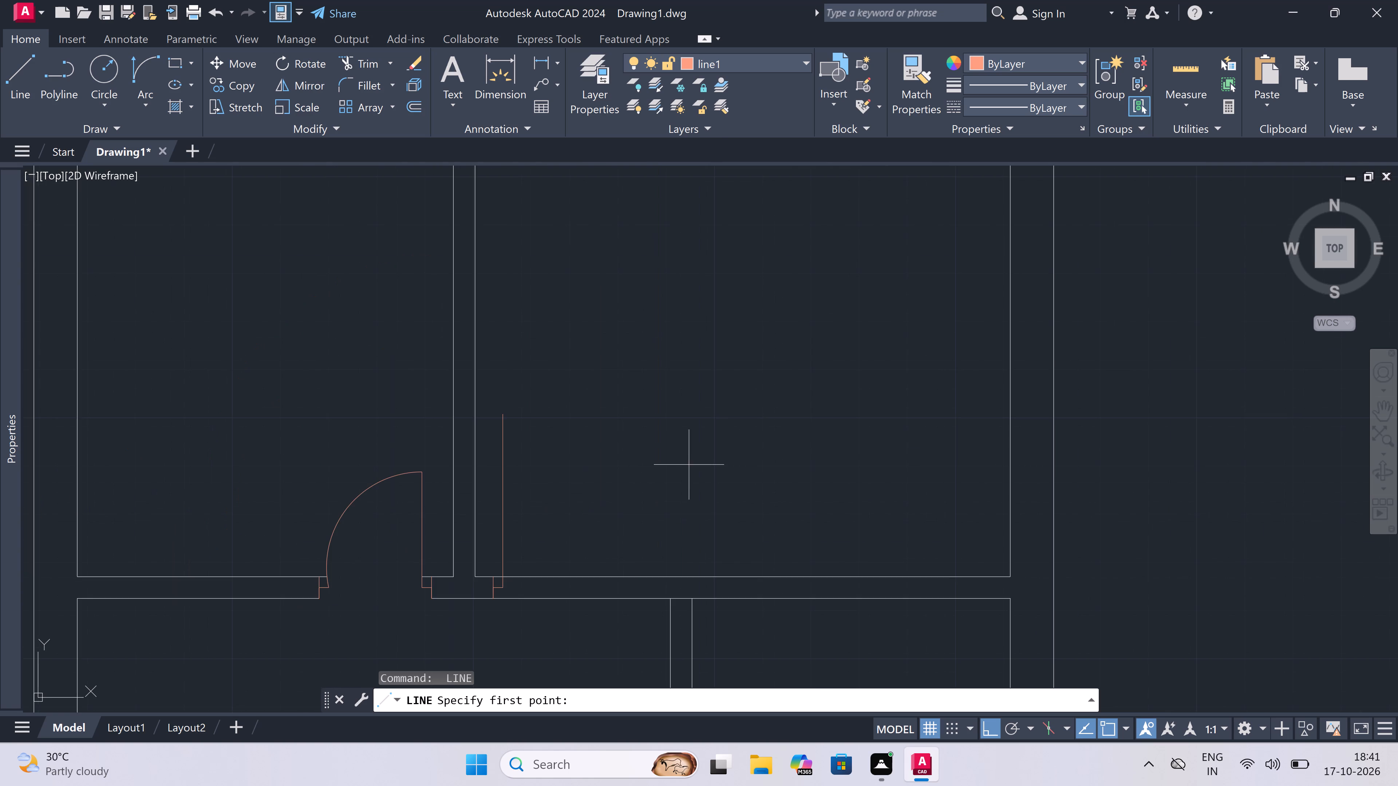
{"action": "scroll", "coordinate": [675, 487], "scroll_direction": "down", "scroll_amount": 1}
{"action": "scroll", "coordinate": [667, 552], "scroll_direction": "up", "scroll_amount": 2}
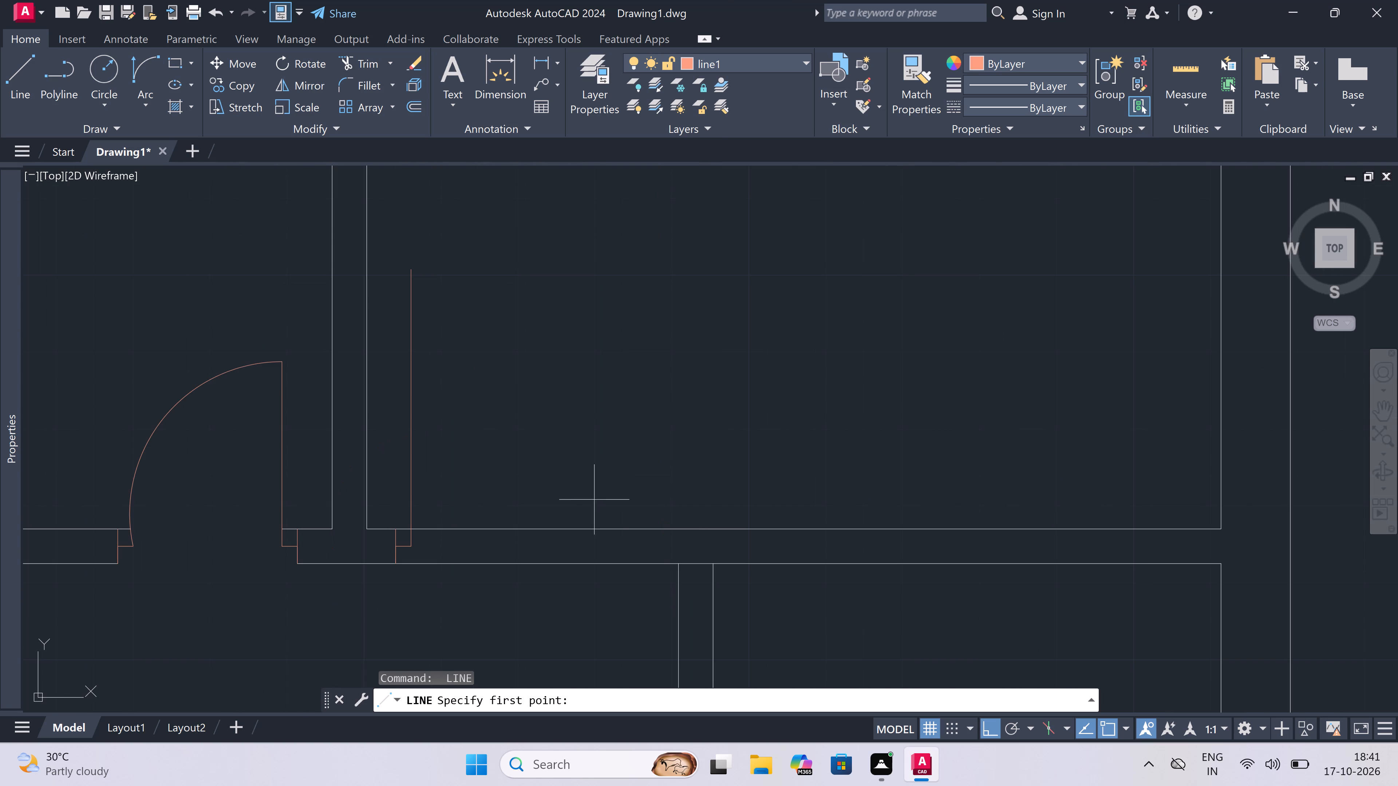
{"action": "left_click", "coordinate": [633, 527]}
{"action": "left_click", "coordinate": [636, 560]}
{"action": "left_click", "coordinate": [636, 543]}
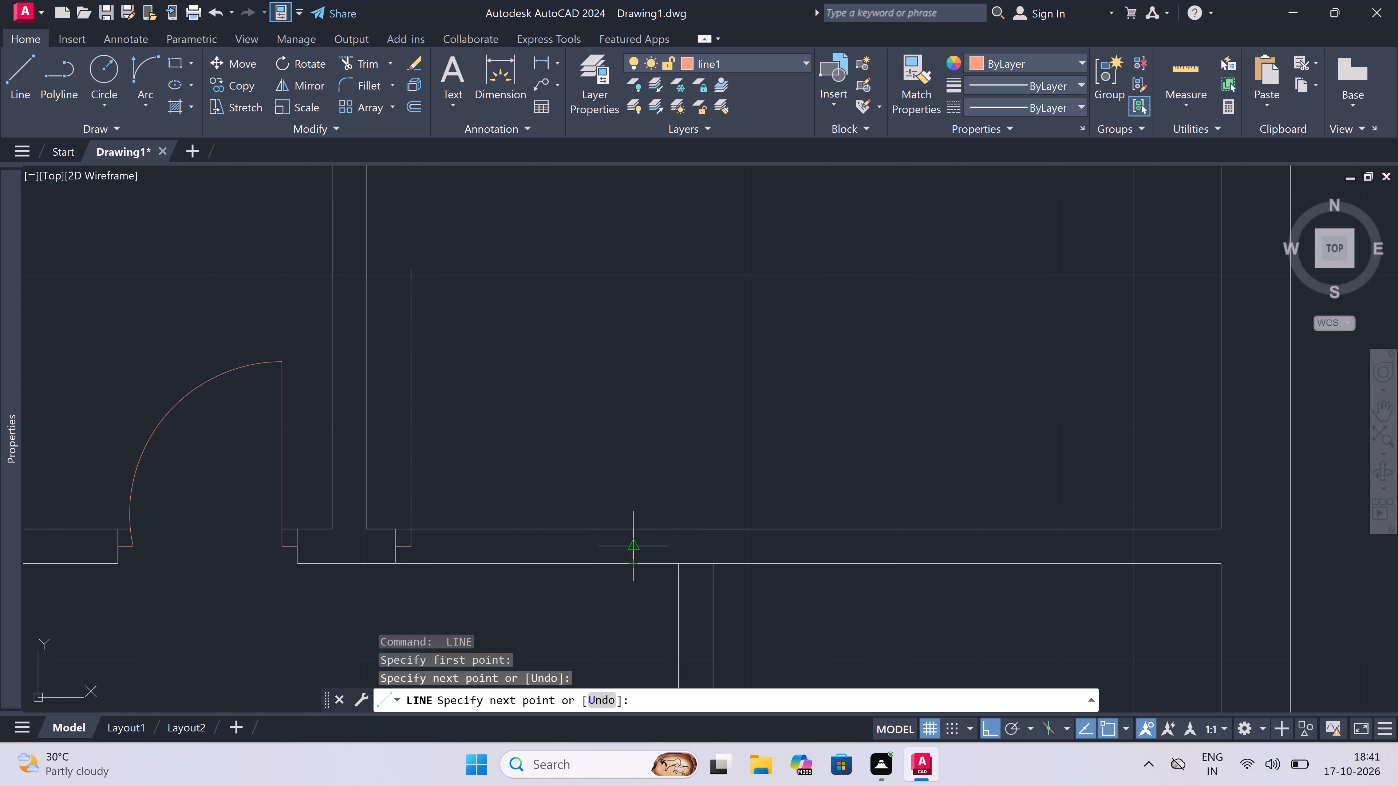
{"action": "key", "text": "2"}
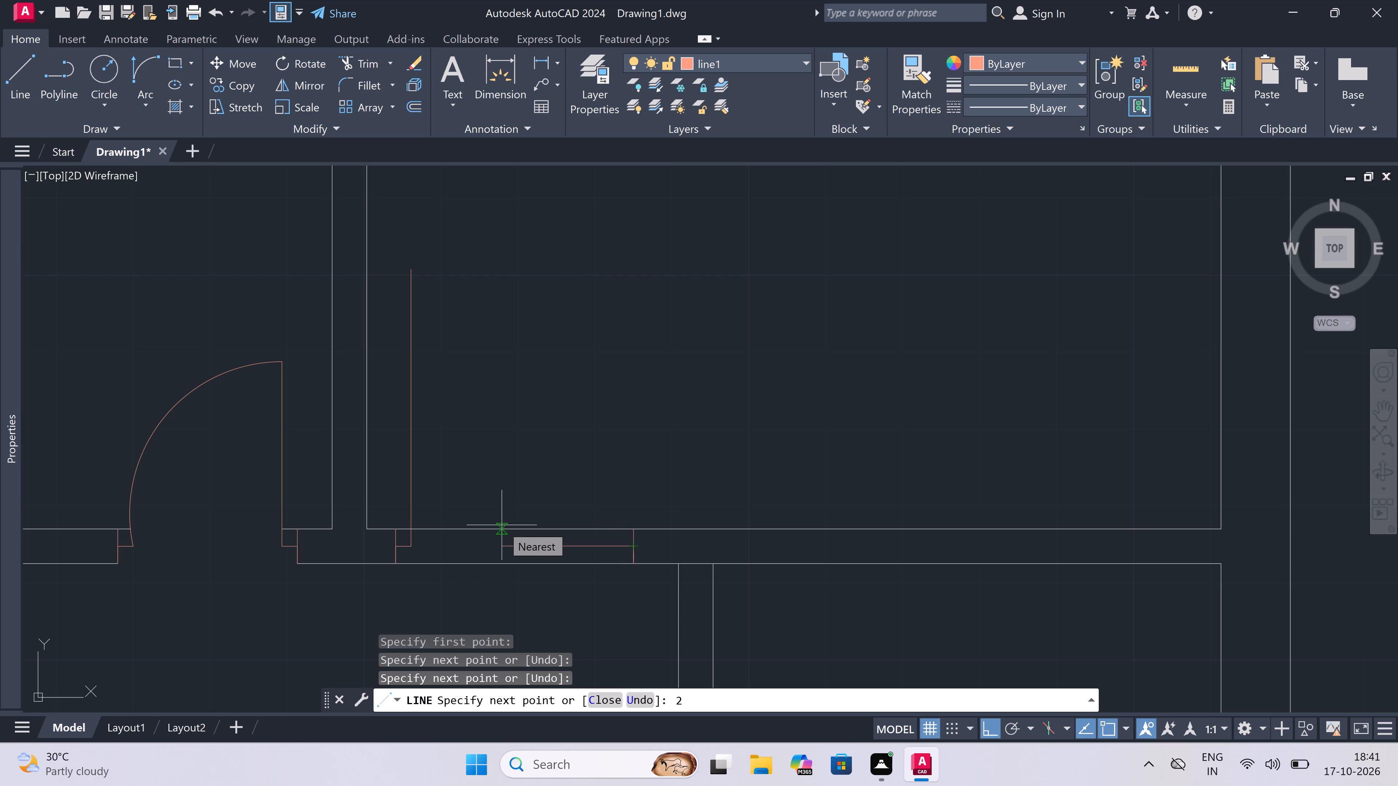
{"action": "type", "text": "\""}
{"action": "key", "text": "space"}
{"action": "key", "text": "Escape"}
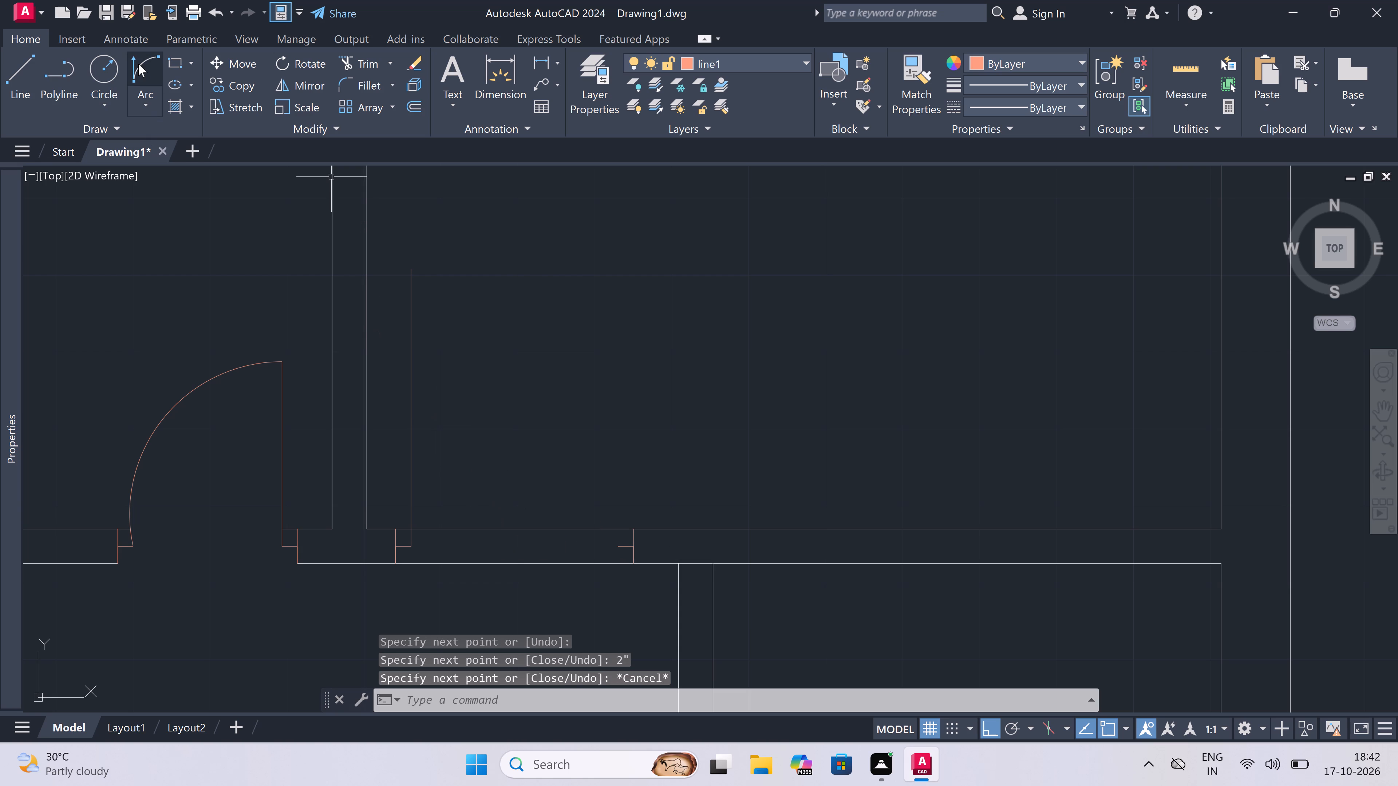
Draw the 3' door's swing arc from the leaf's top end to the opposite stop's end, bulging up and right.
{"action": "left_click_drag", "start_coordinate": [140, 65], "coordinate": [143, 72]}
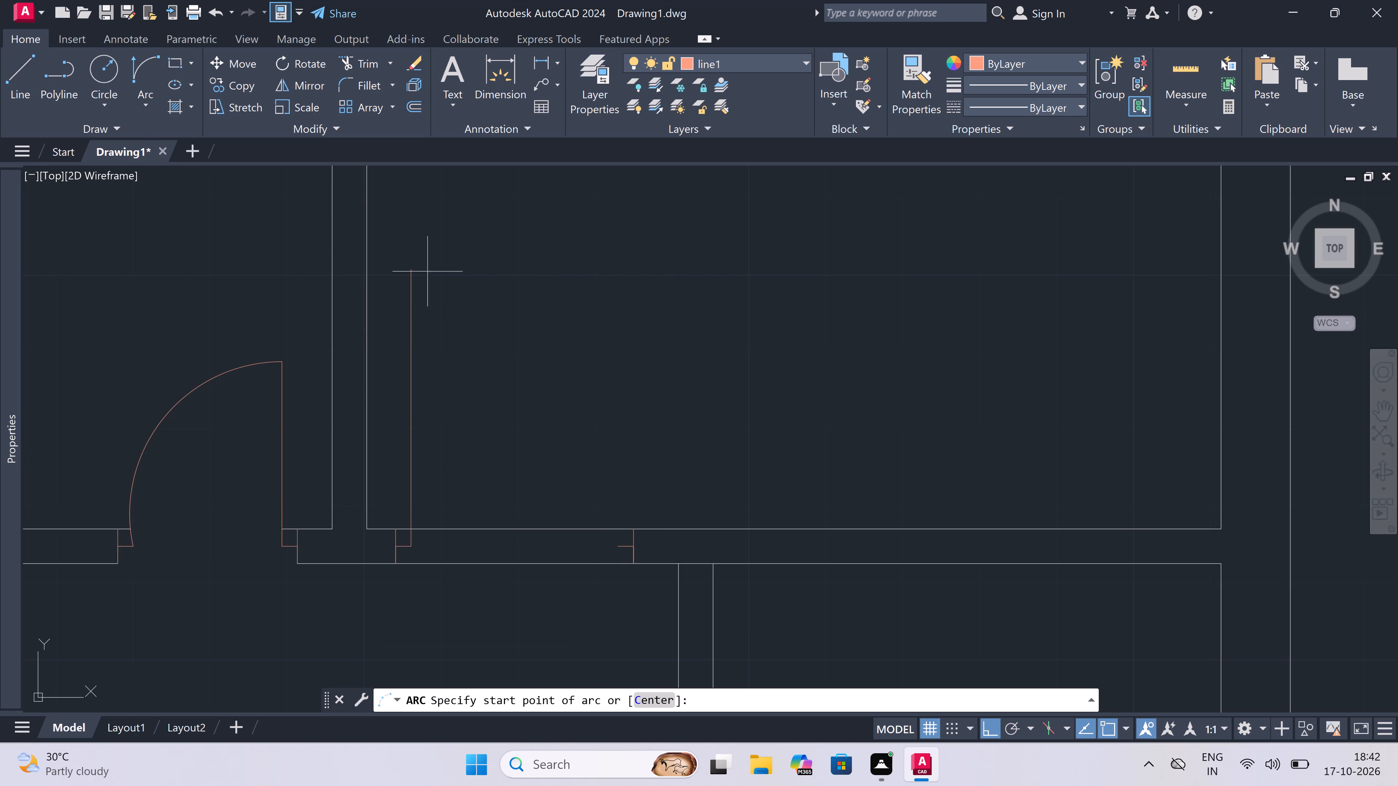
{"action": "left_click_drag", "start_coordinate": [416, 269], "coordinate": [420, 273]}
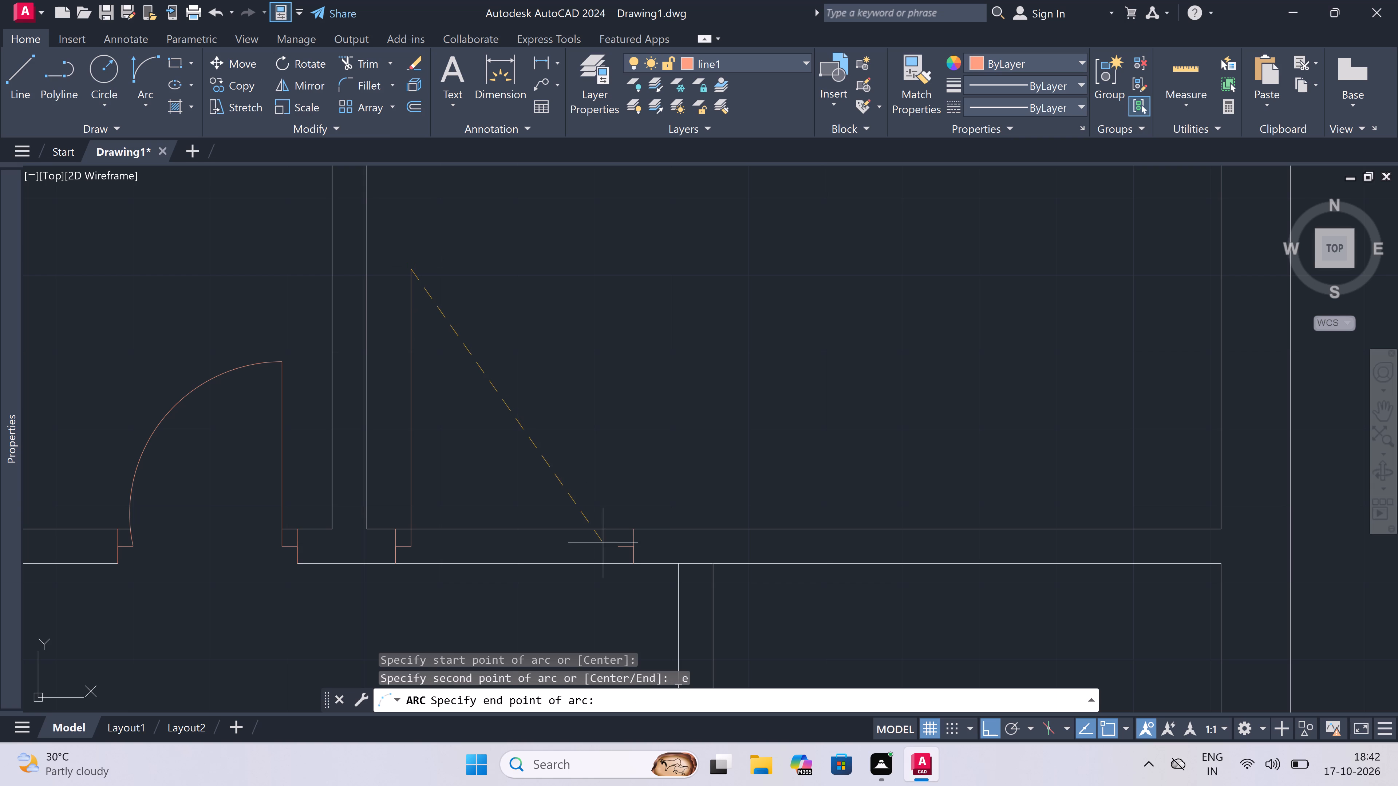
{"action": "left_click_drag", "start_coordinate": [618, 545], "coordinate": [620, 541]}
{"action": "left_click", "coordinate": [671, 404]}
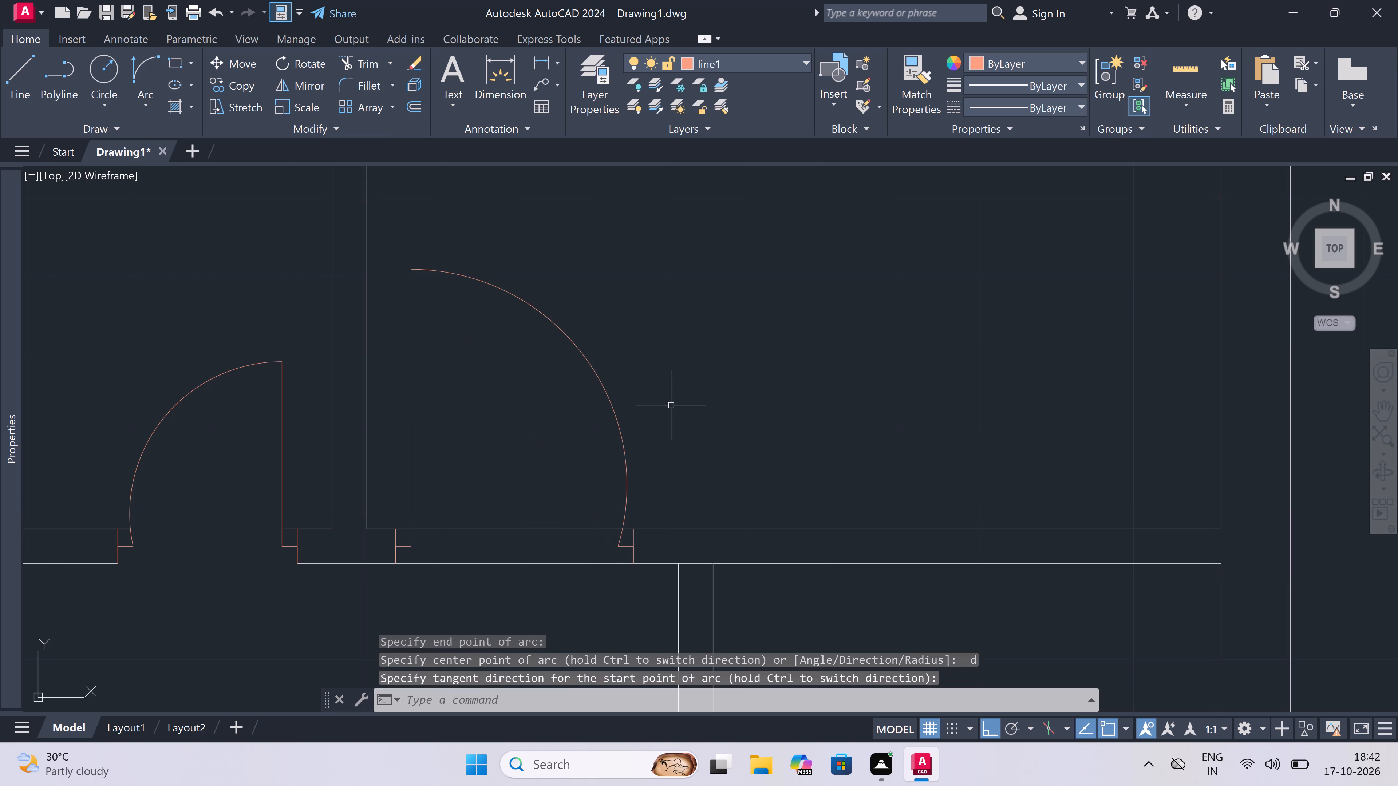
Trim both wall lines between the 3' door's jambs to open the wall.
{"action": "type", "text": "tr"}
{"action": "key", "text": "space"}
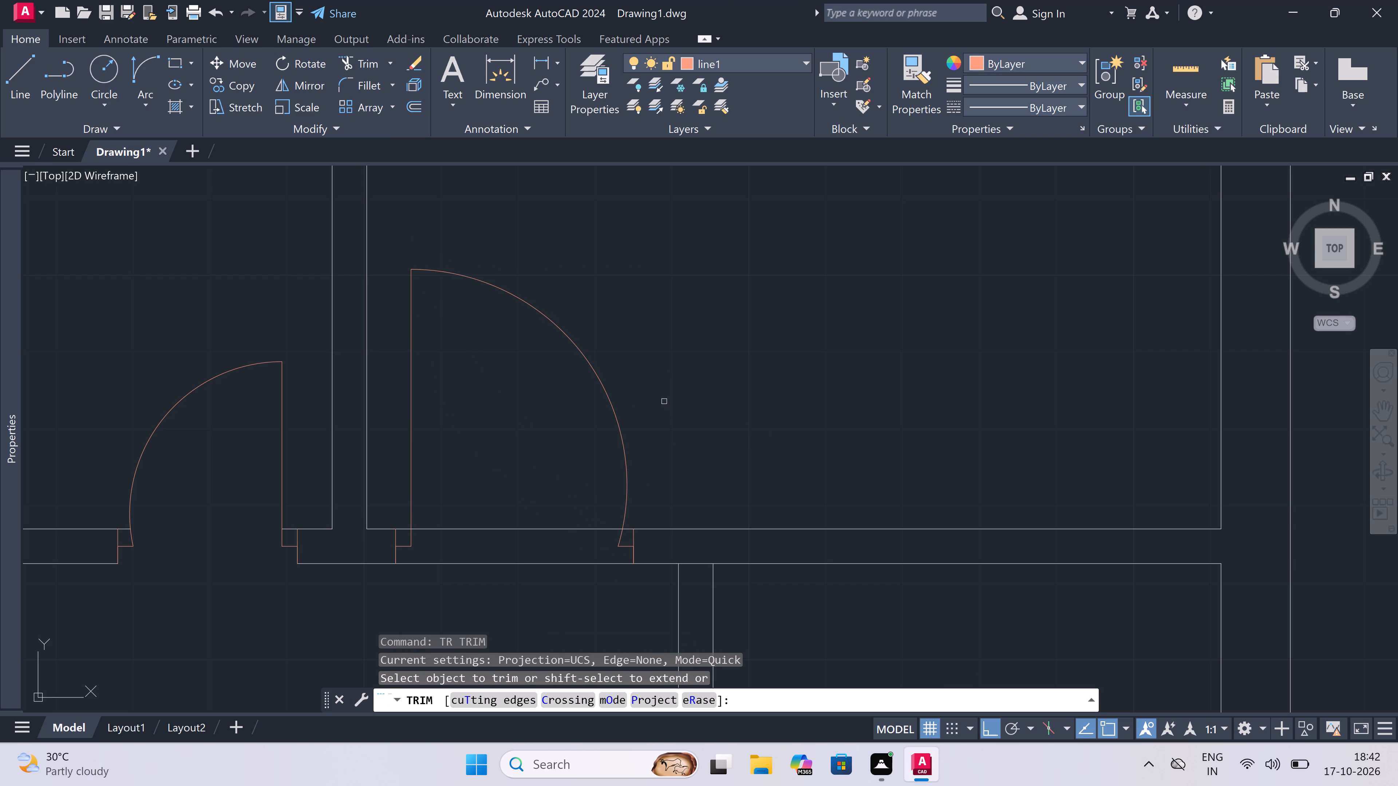
{"action": "scroll", "coordinate": [516, 400], "scroll_direction": "down", "scroll_amount": 1}
{"action": "left_click", "coordinate": [514, 407]}
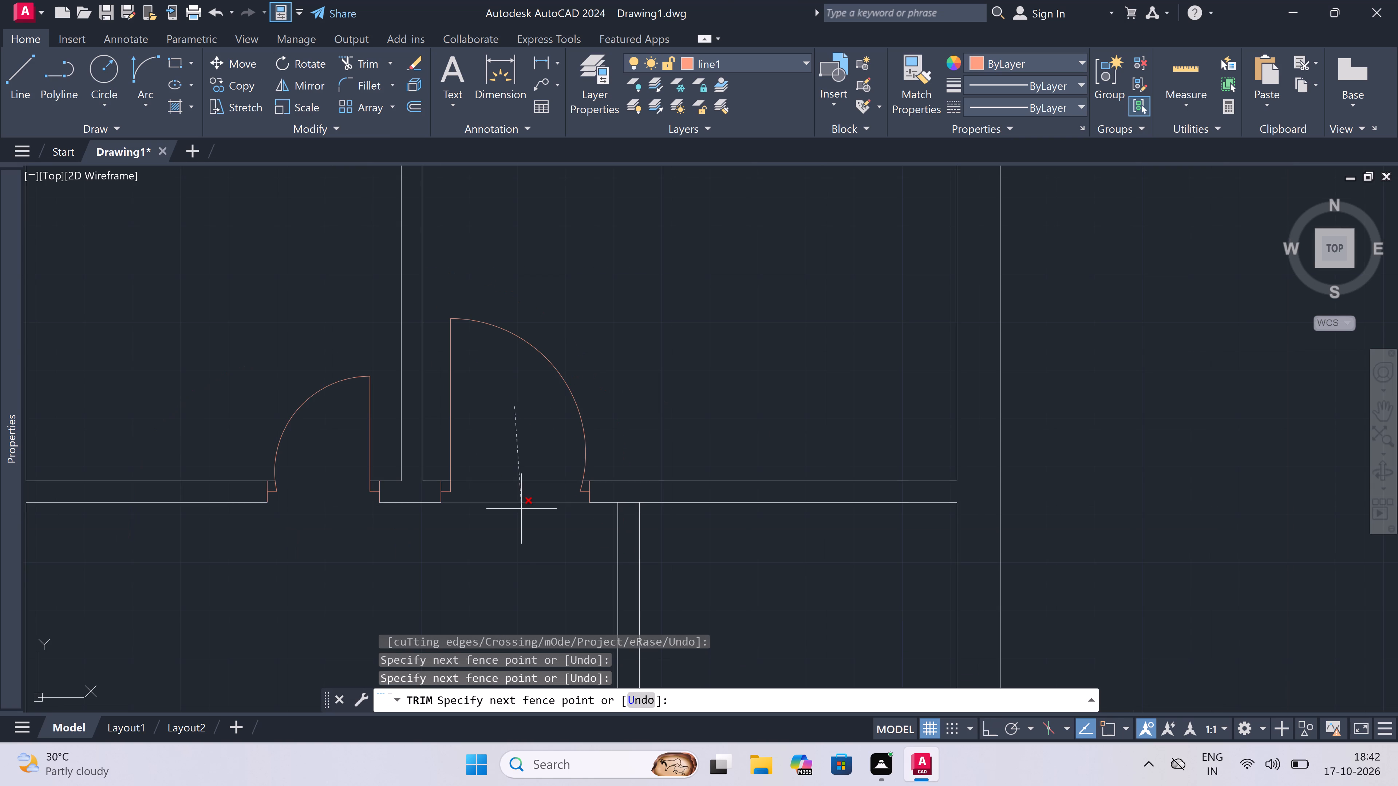
{"action": "left_click", "coordinate": [524, 552]}
{"action": "key", "text": "Escape"}
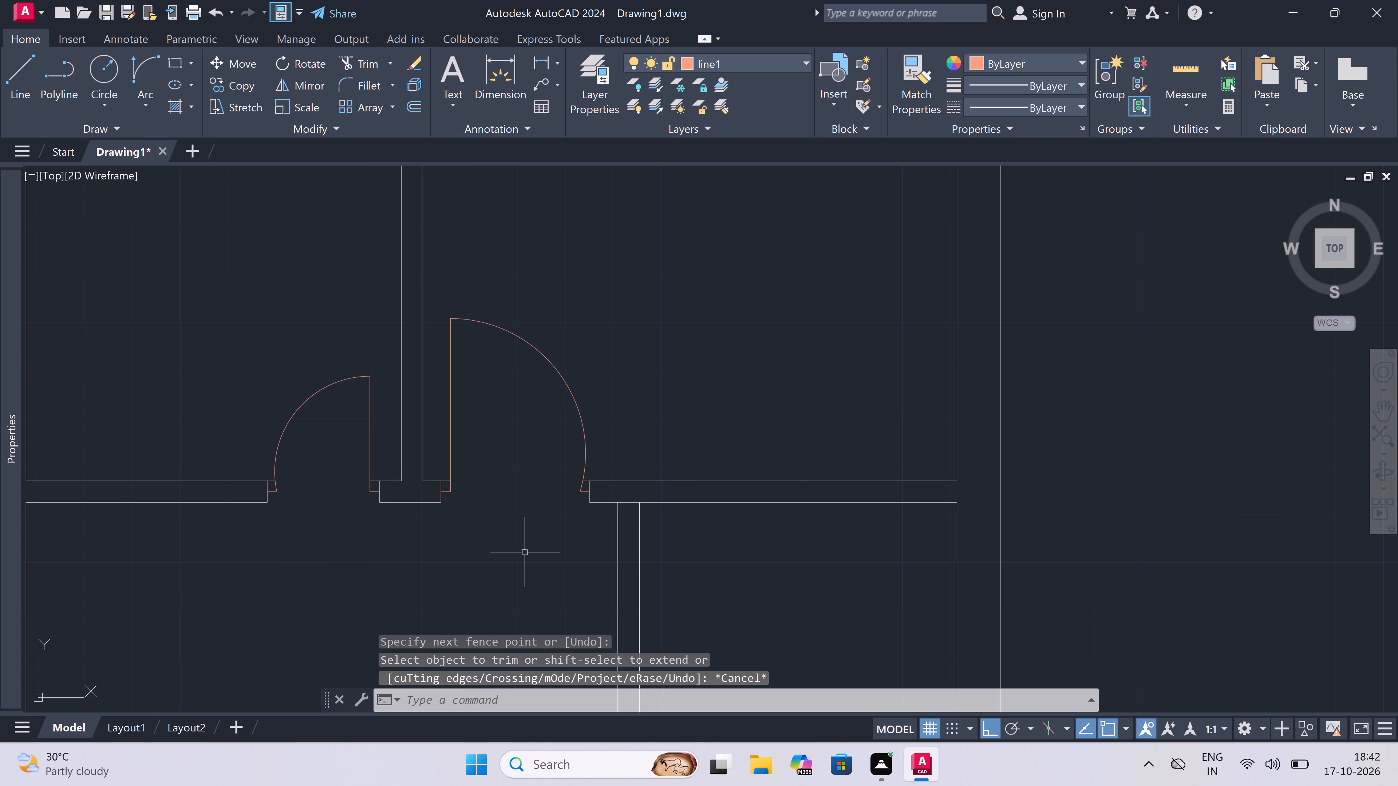
Trim the lower wall line where the small room's left wall meets it, just right of the 3' door.
{"action": "key", "text": "space"}
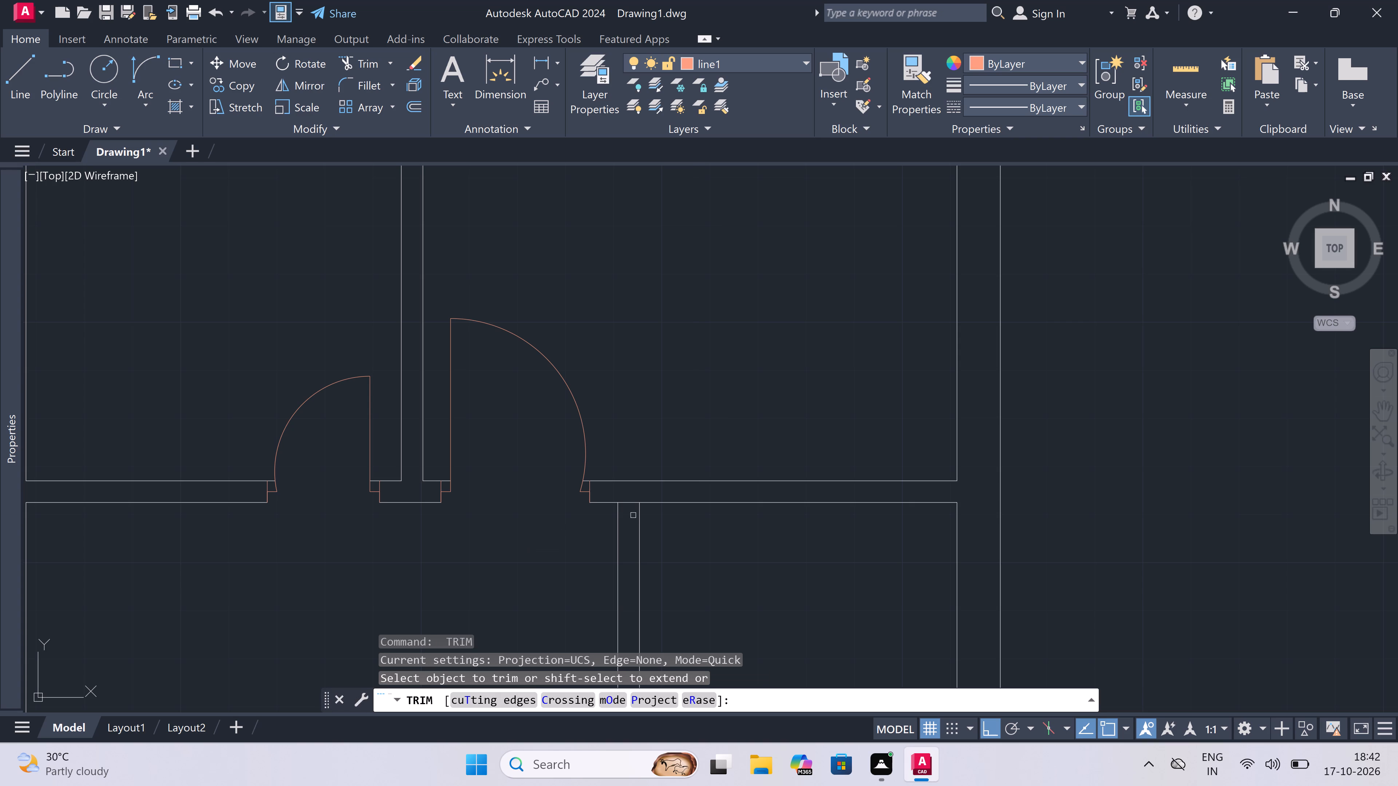
{"action": "scroll", "coordinate": [658, 514], "scroll_direction": "up", "scroll_amount": 1}
{"action": "scroll", "coordinate": [599, 489], "scroll_direction": "up", "scroll_amount": 1}
{"action": "left_click", "coordinate": [600, 488]}
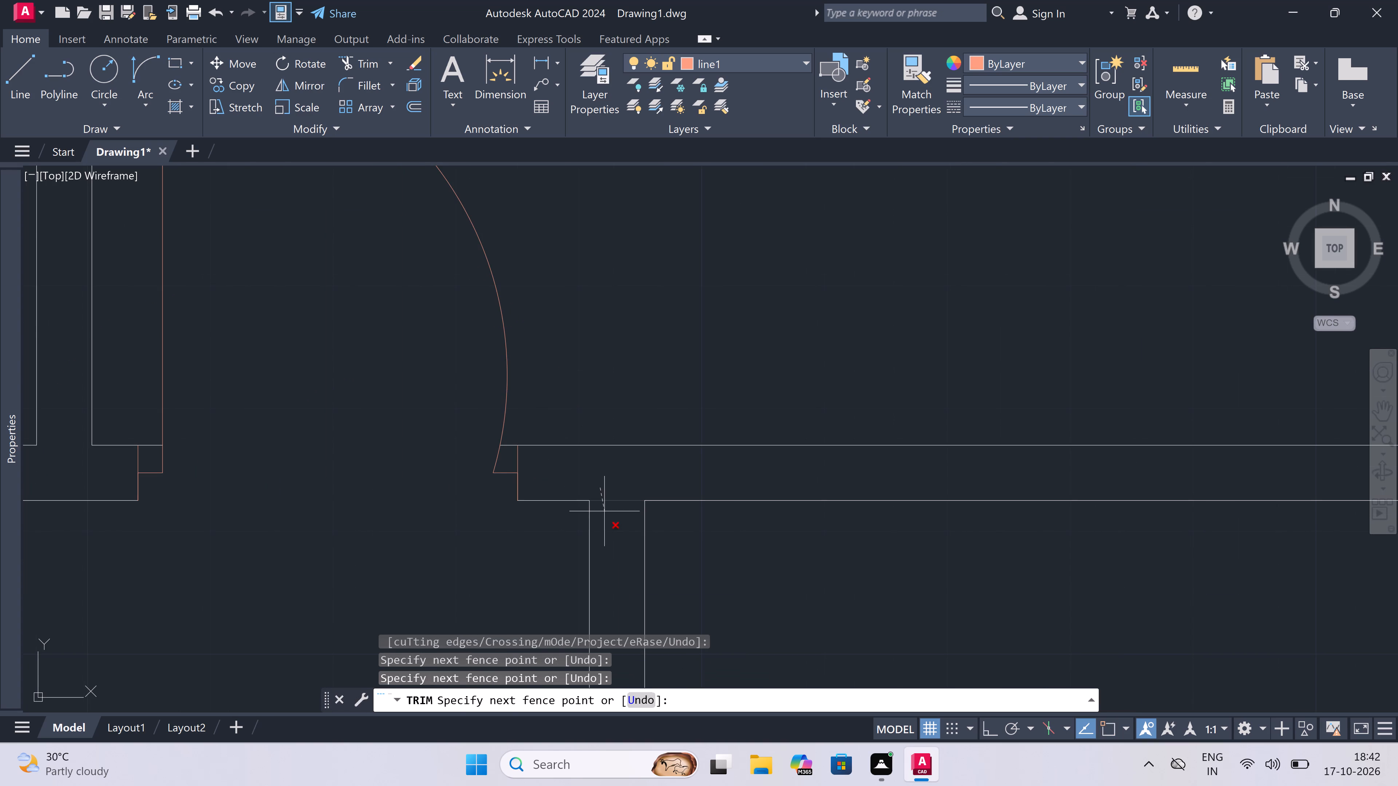
{"action": "triple_click", "coordinate": [612, 545]}
{"action": "scroll", "coordinate": [614, 531], "scroll_direction": "down", "scroll_amount": 4}
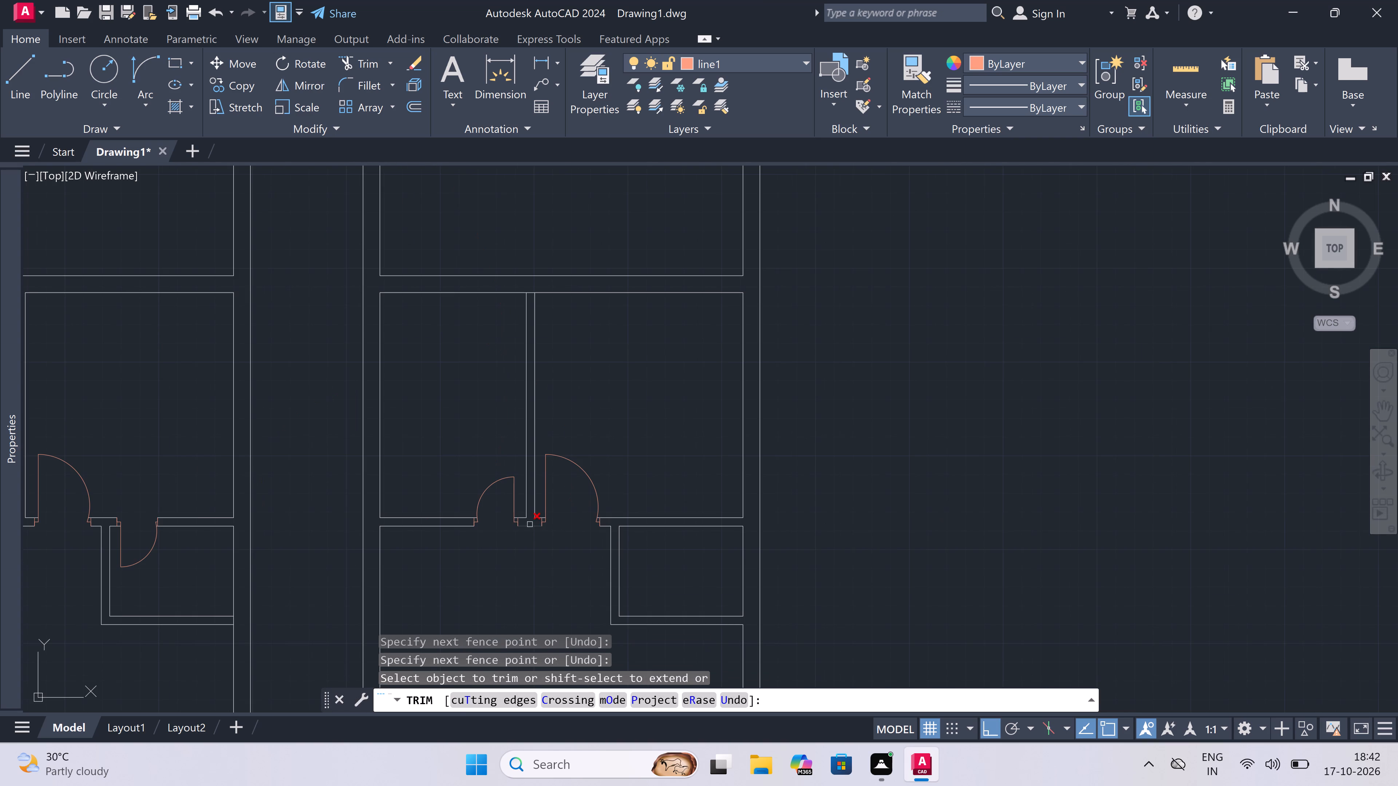
{"action": "scroll", "coordinate": [684, 517], "scroll_direction": "up", "scroll_amount": 3}
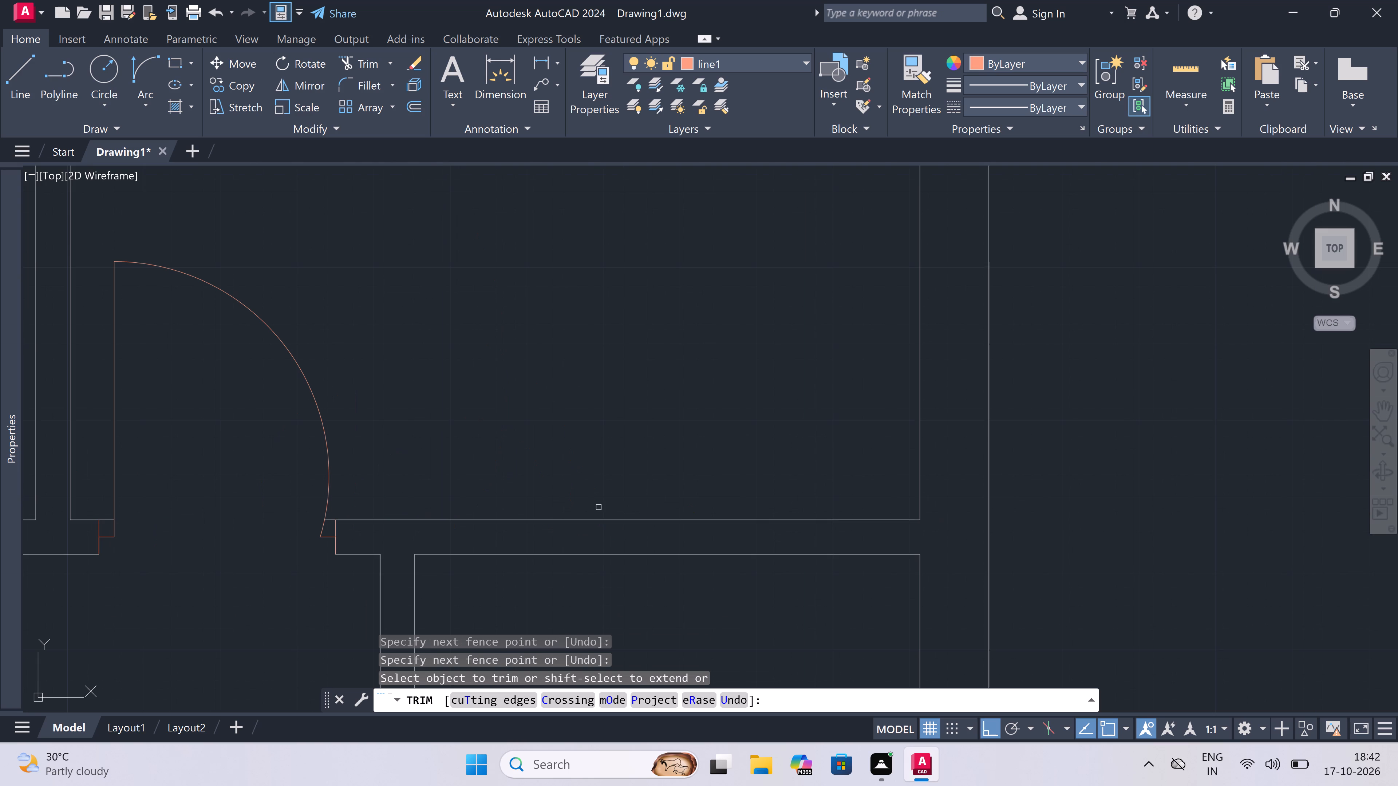
Draw the small room's door jamb across its top wall, with a 2" stop rightward from the midpoint and a 2' leaf downward.
{"action": "key", "text": "Escape"}
{"action": "type", "text": "l"}
{"action": "key", "text": "space"}
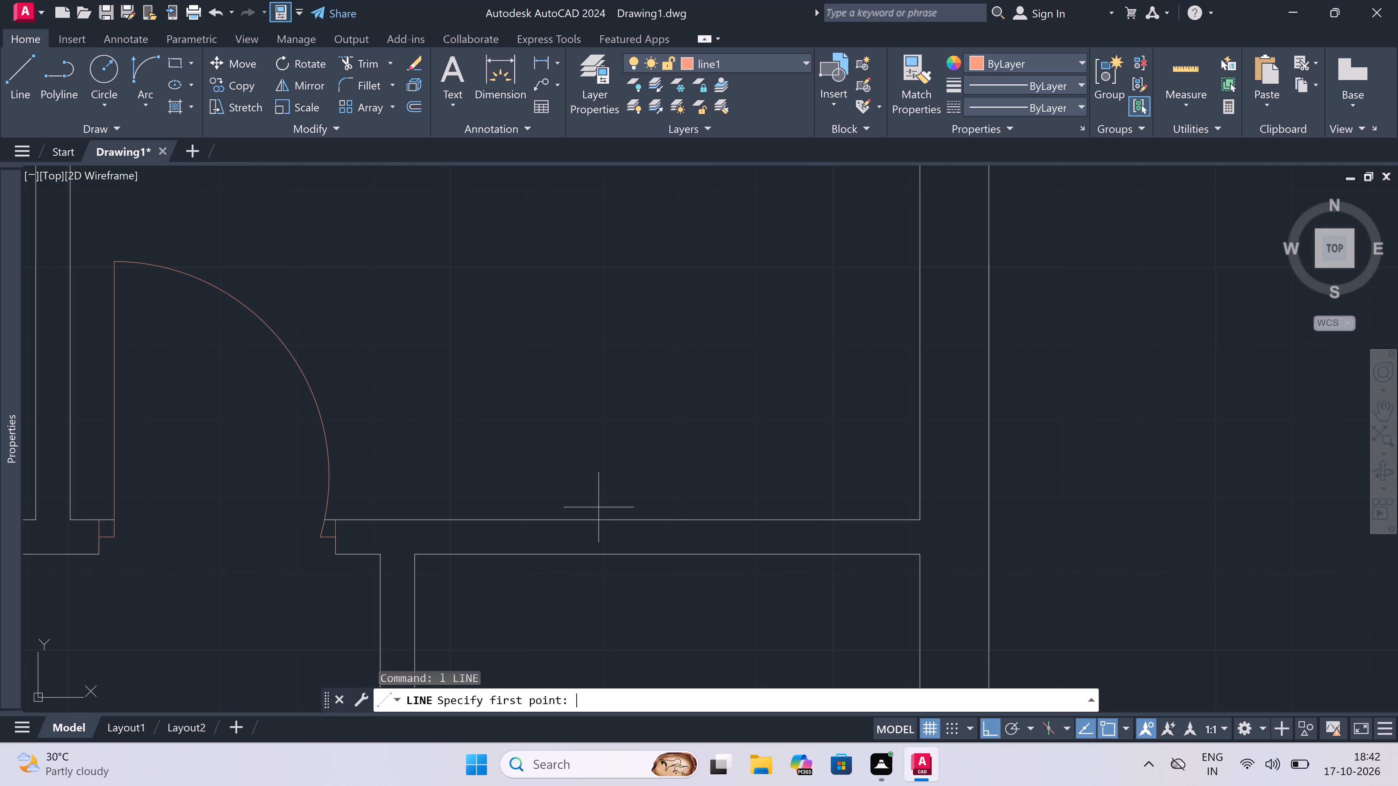
{"action": "left_click", "coordinate": [445, 552]}
{"action": "left_click", "coordinate": [445, 524]}
{"action": "left_click_drag", "start_coordinate": [446, 539], "coordinate": [453, 539]}
{"action": "key", "text": "2"}
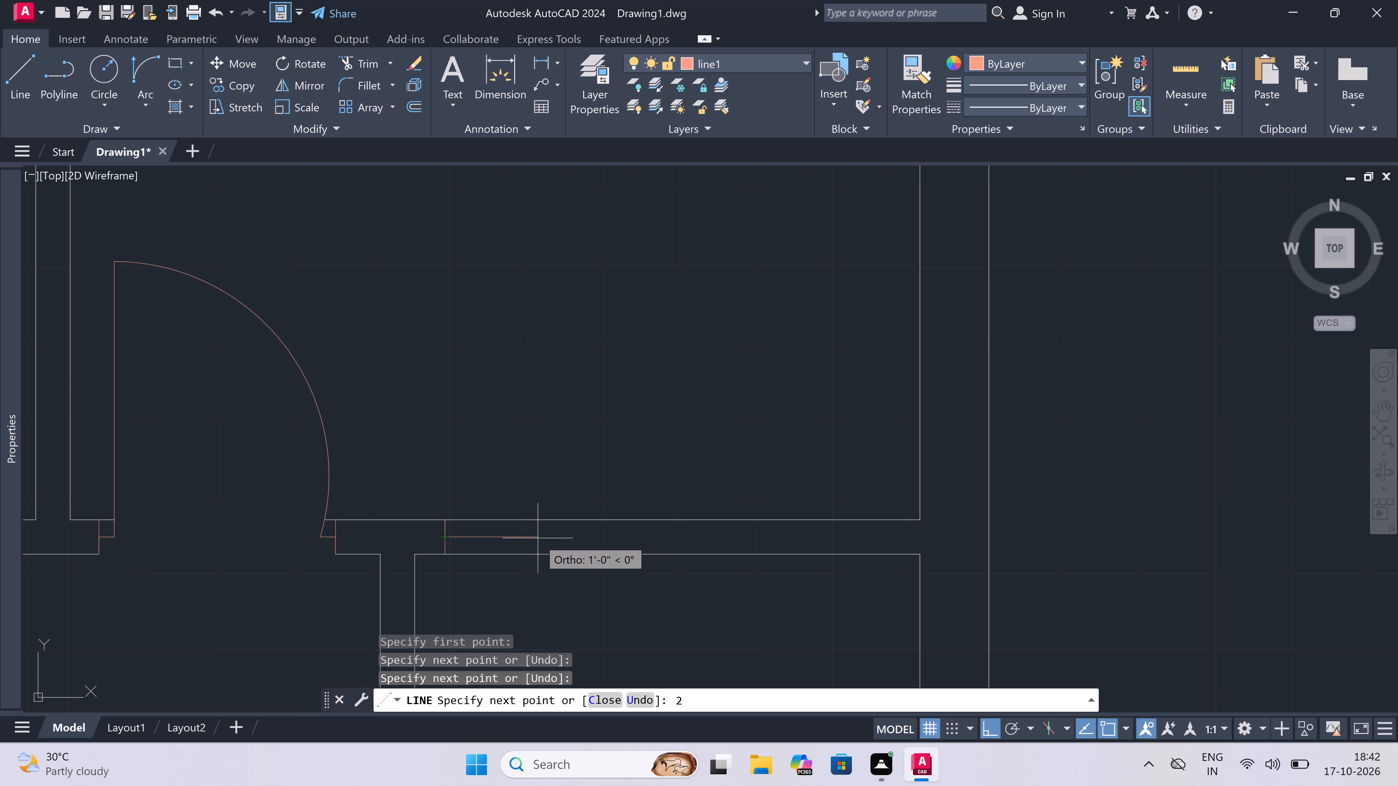
{"action": "type", "text": "\""}
{"action": "key", "text": "space"}
{"action": "scroll", "coordinate": [536, 531], "scroll_direction": "down", "scroll_amount": 1}
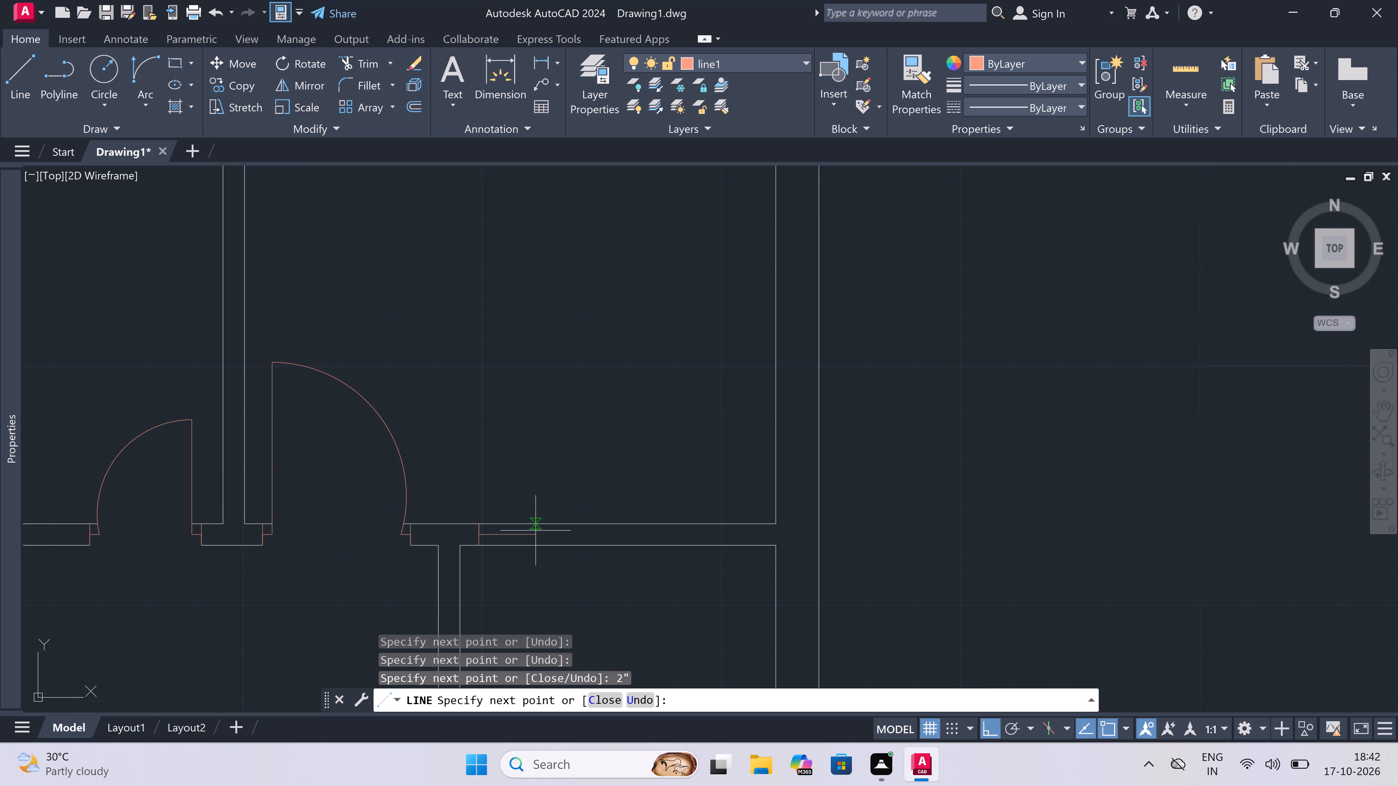
{"action": "type", "text": "2'"}
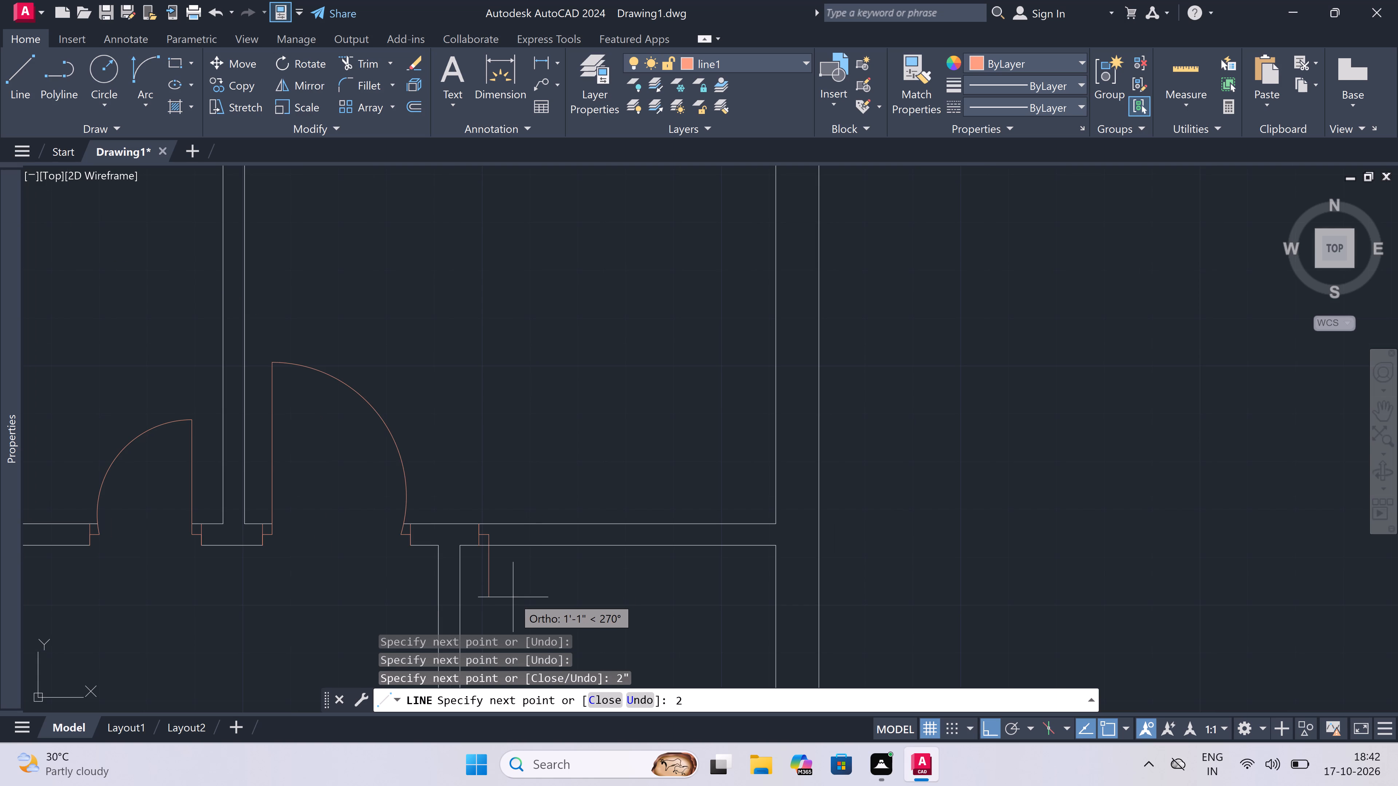
{"action": "key", "text": "space"}
{"action": "key", "text": "Escape"}
Draw the 2' door's opposite jamb across the wall farther right, with a 2" stop leftward from its midpoint.
{"action": "key", "text": "space"}
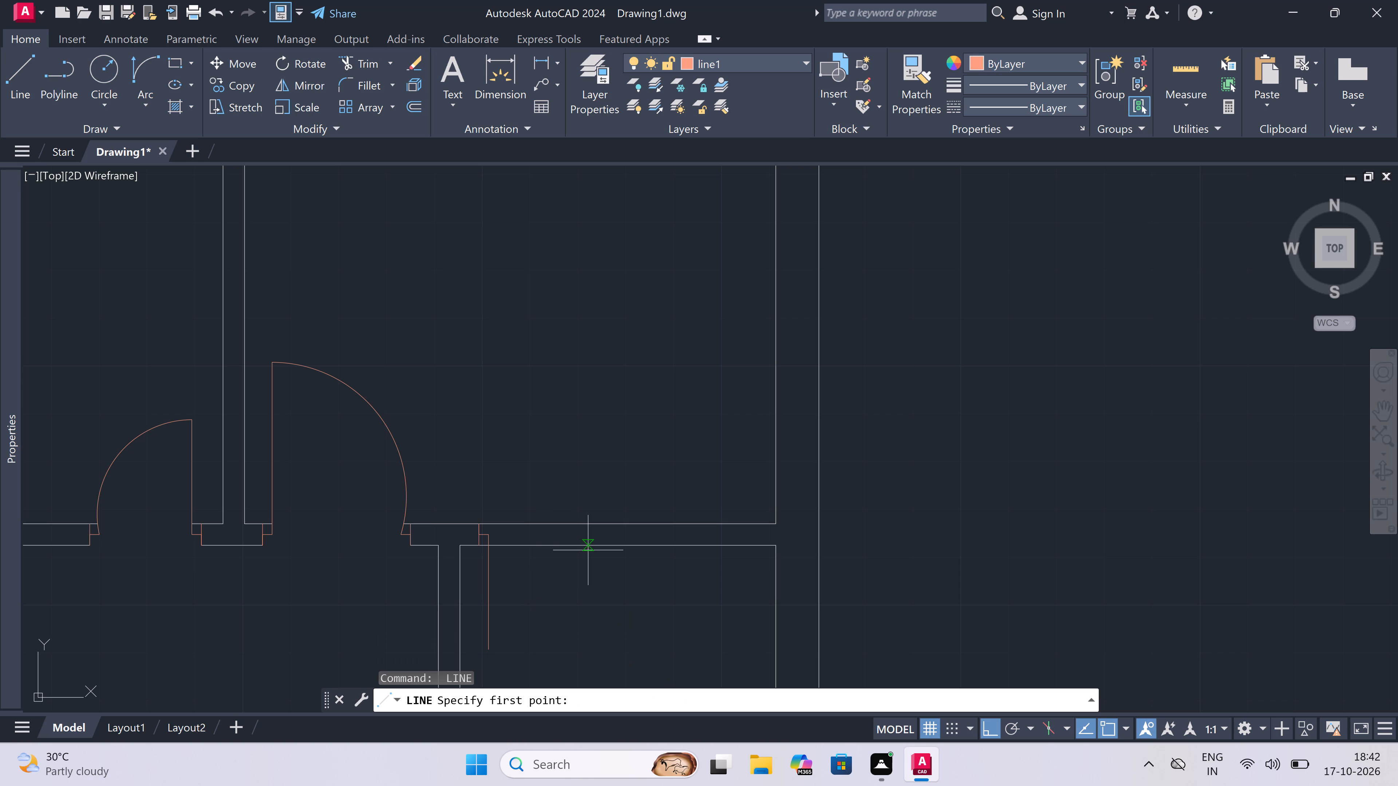
{"action": "left_click", "coordinate": [596, 545]}
{"action": "left_click", "coordinate": [600, 522]}
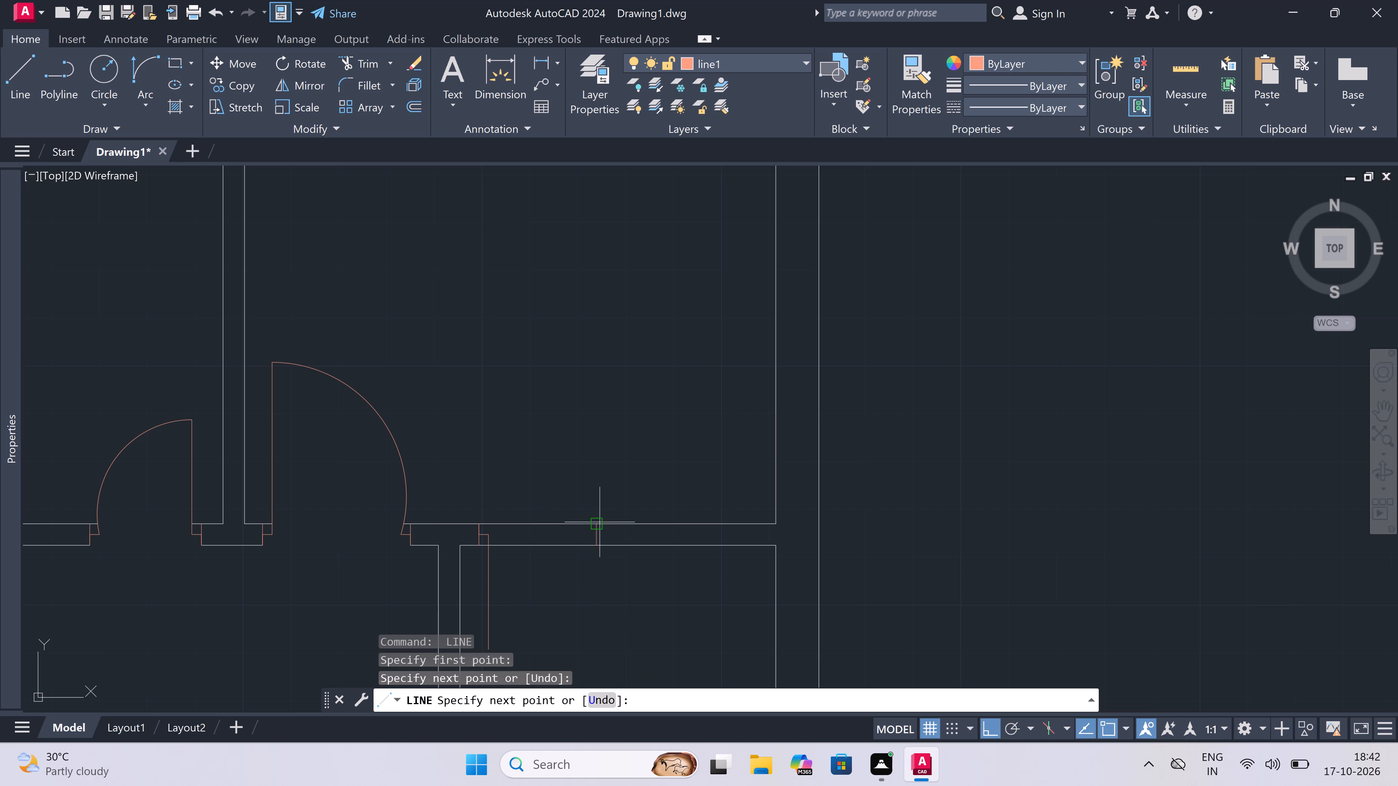
{"action": "left_click", "coordinate": [601, 531]}
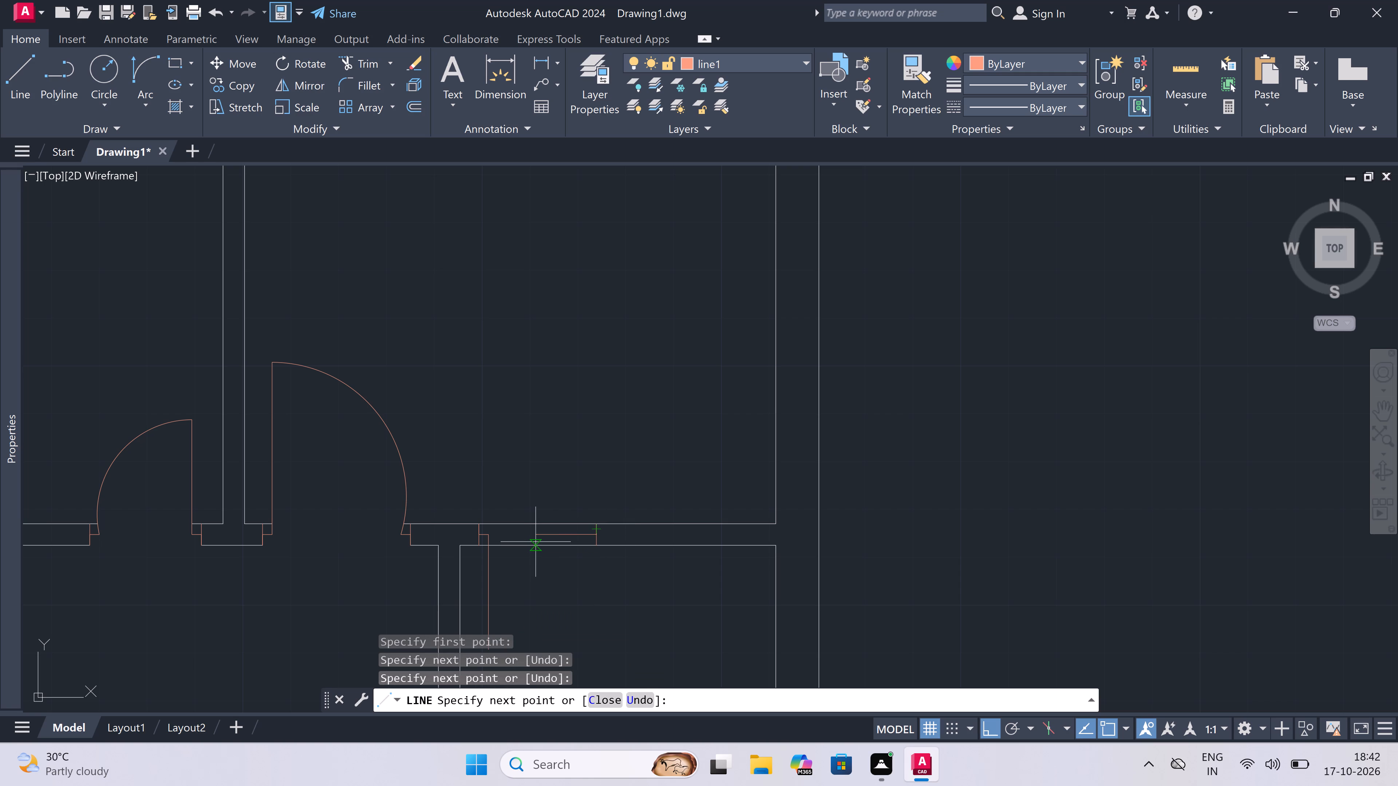
{"action": "key", "text": "2"}
{"action": "type", "text": "\""}
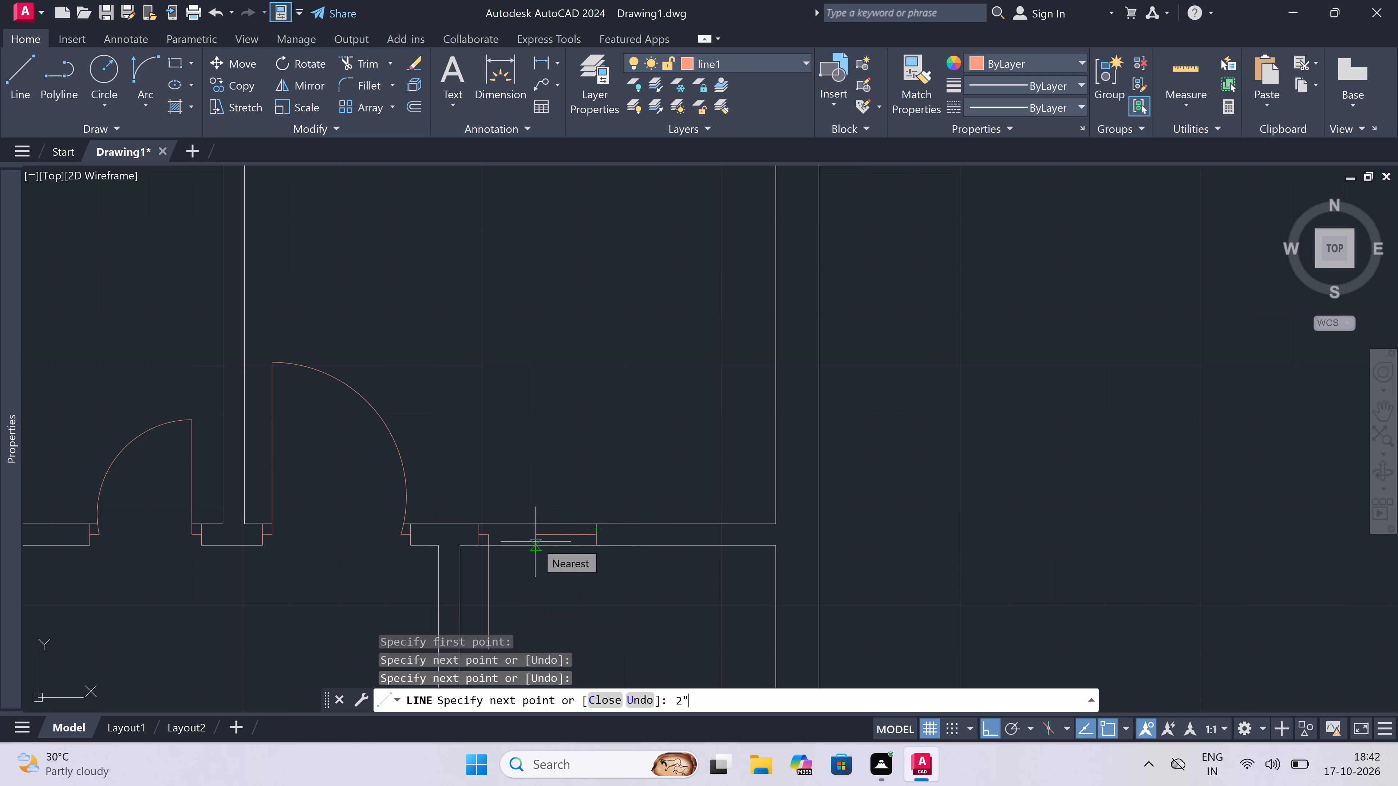
{"action": "key", "text": "space"}
{"action": "key", "text": "Escape"}
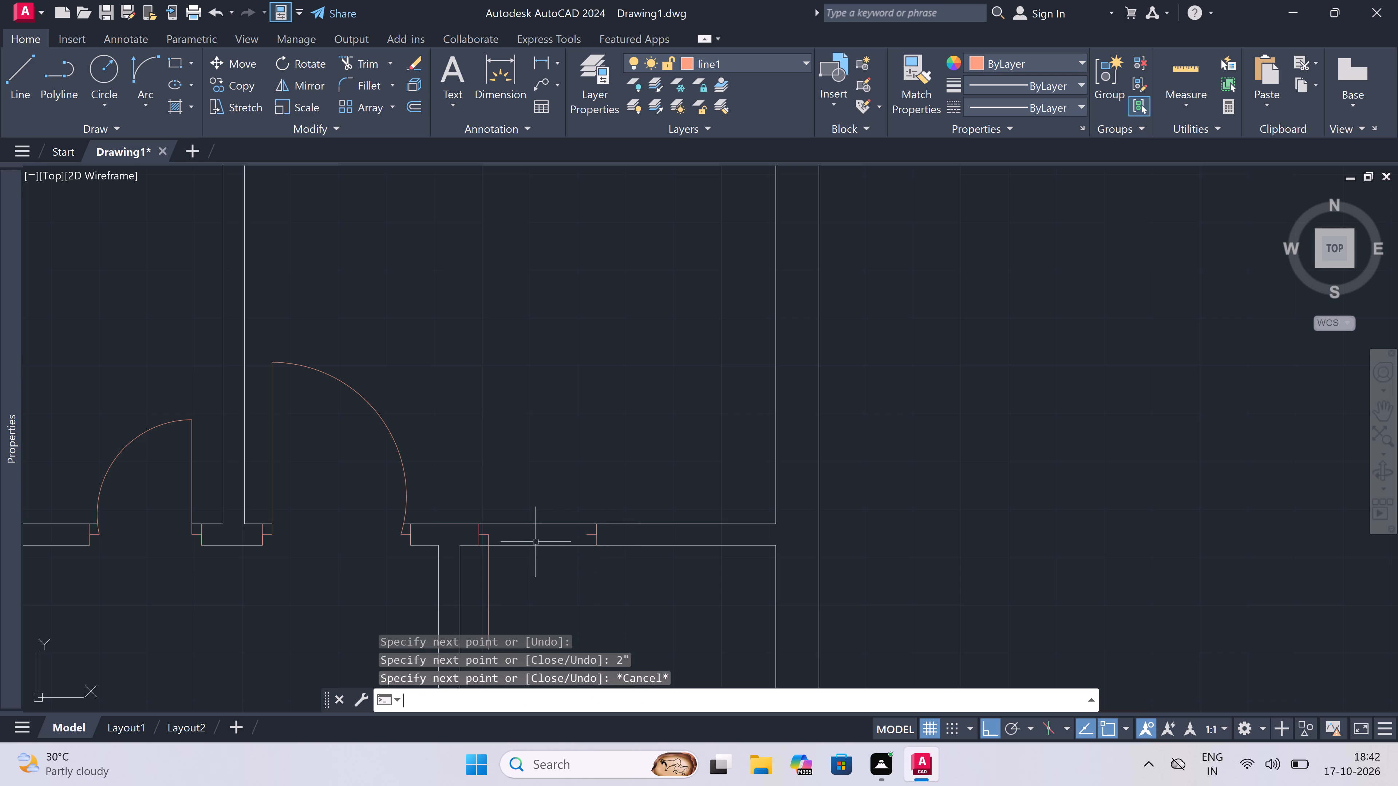
Draw the 2' door's swing arc from the leaf's bottom end to the opposite stop's end, bulging down and right.
{"action": "scroll", "coordinate": [509, 493], "scroll_direction": "down", "scroll_amount": 4}
{"action": "scroll", "coordinate": [526, 513], "scroll_direction": "up", "scroll_amount": 1}
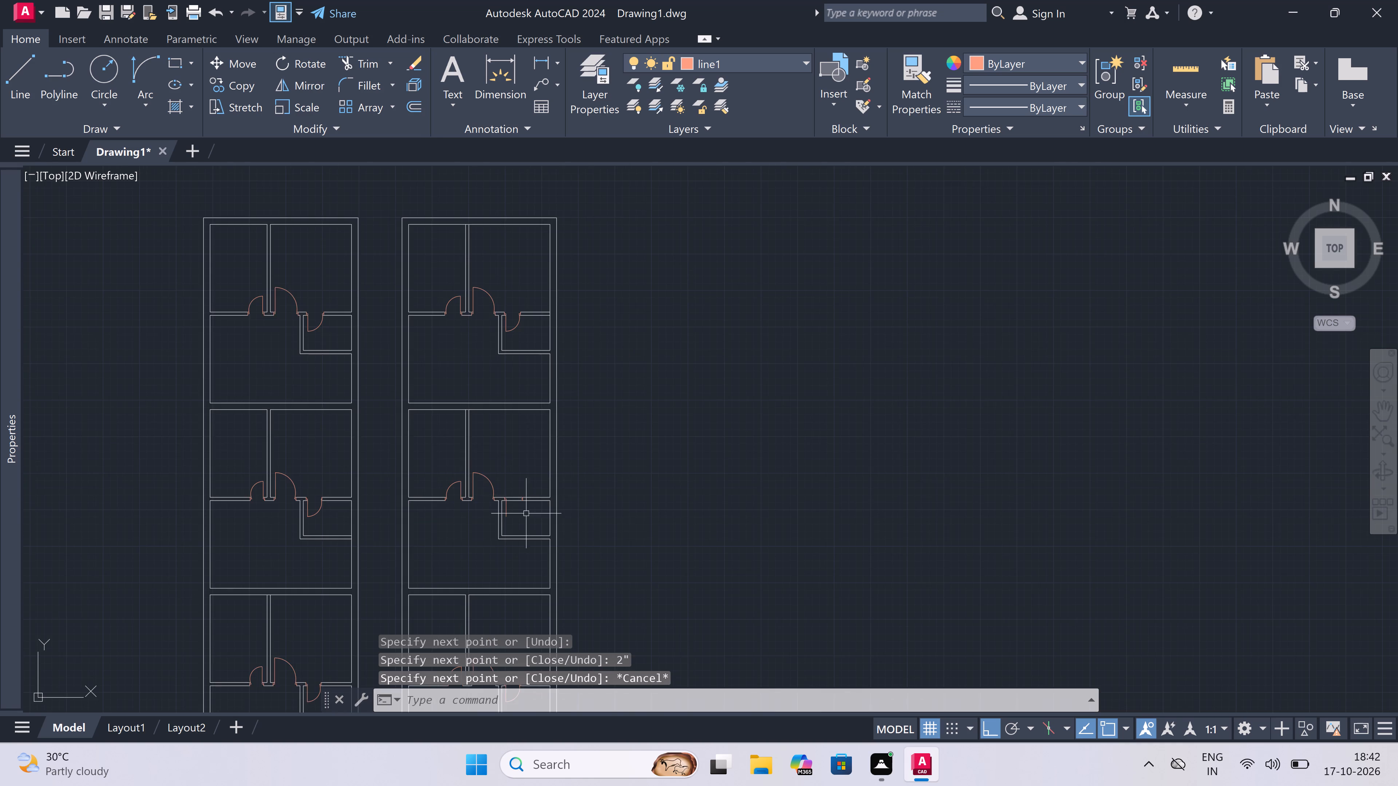
{"action": "scroll", "coordinate": [526, 513], "scroll_direction": "up", "scroll_amount": 3}
{"action": "scroll", "coordinate": [451, 450], "scroll_direction": "up", "scroll_amount": 1}
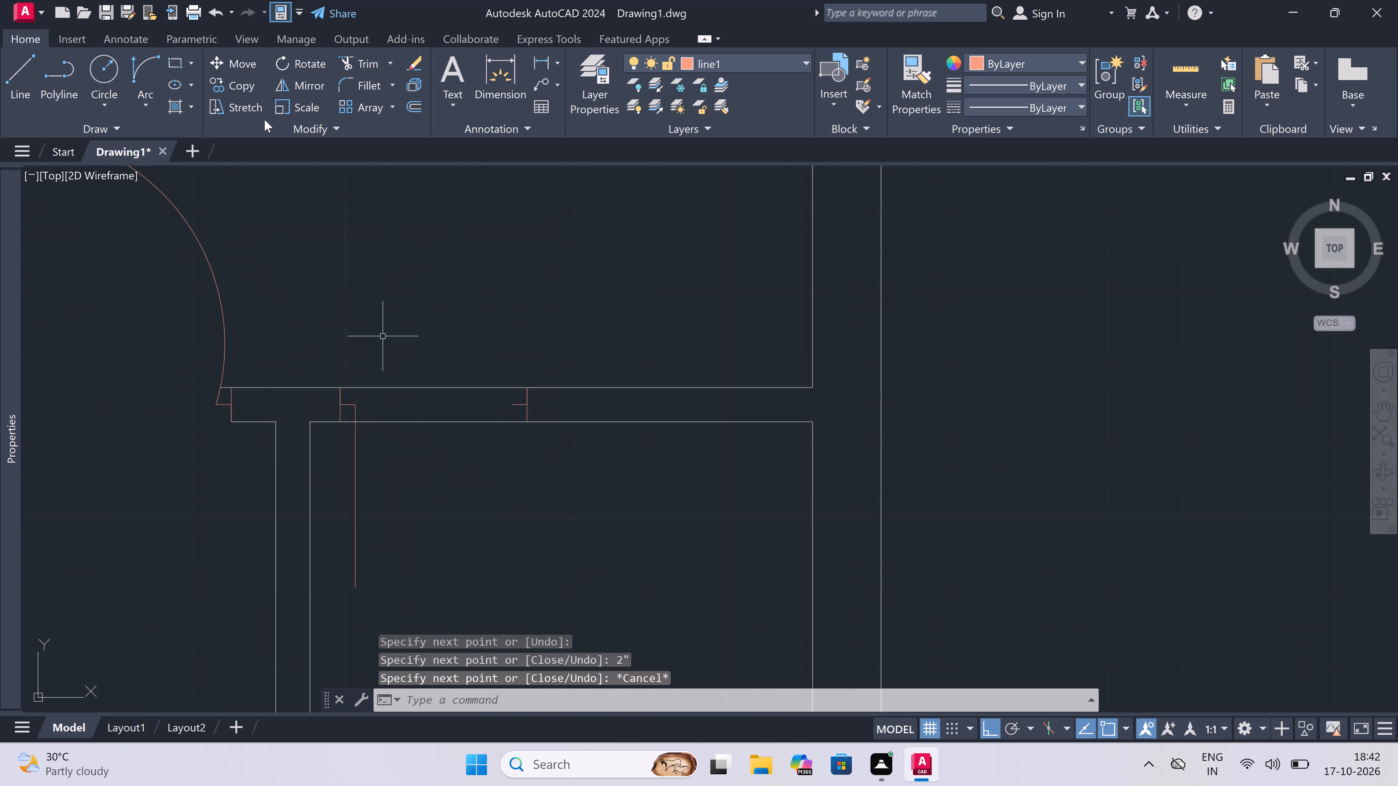
{"action": "double_click", "coordinate": [152, 66]}
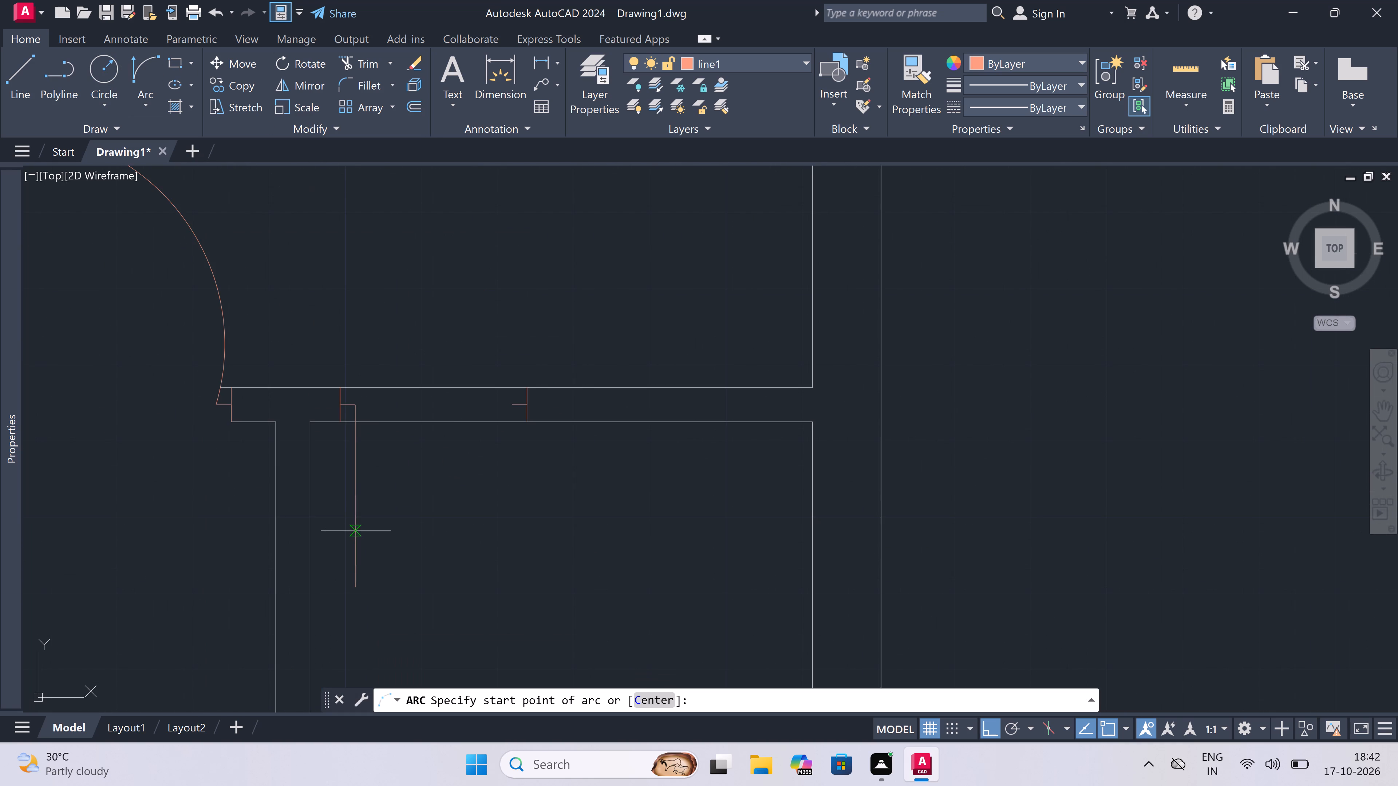
{"action": "left_click", "coordinate": [349, 589]}
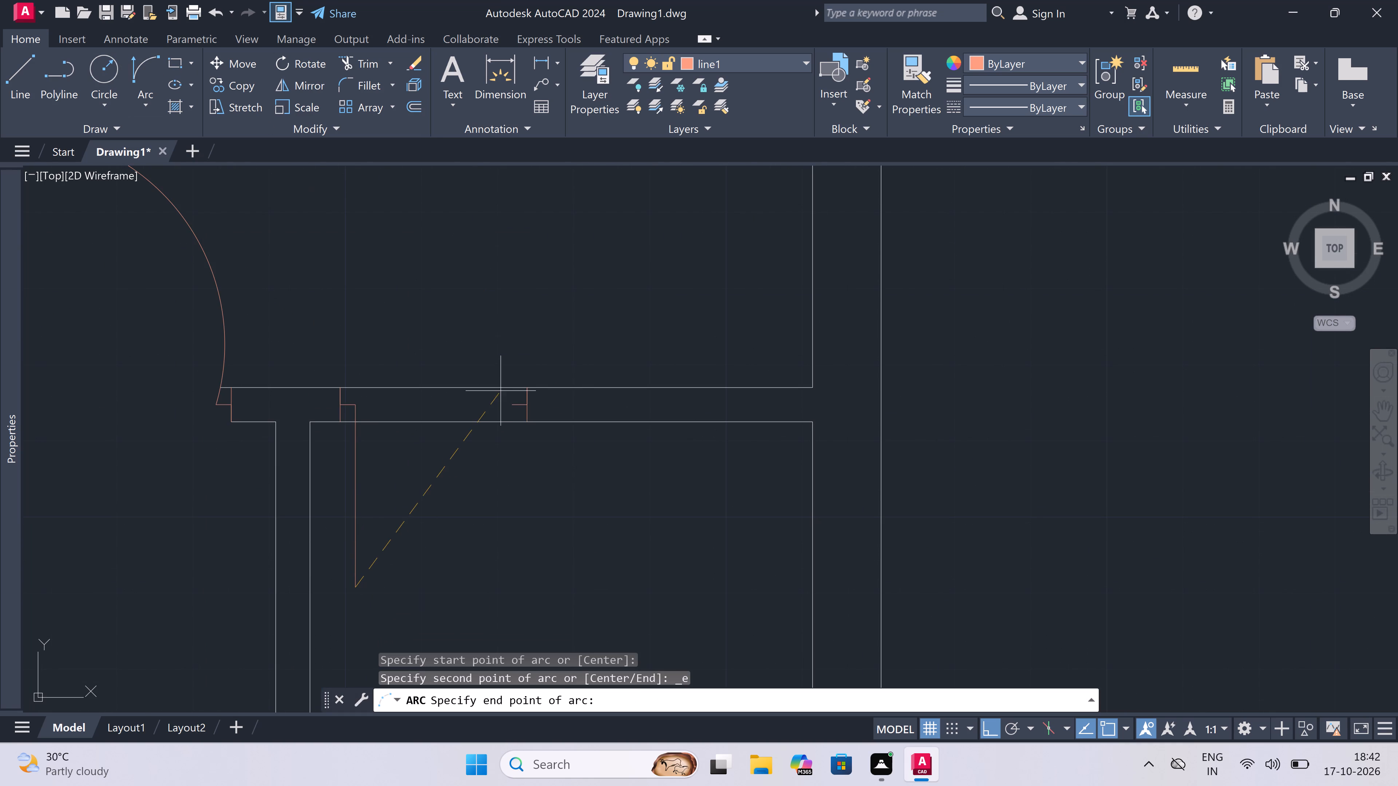
{"action": "left_click", "coordinate": [512, 405]}
{"action": "left_click", "coordinate": [570, 508]}
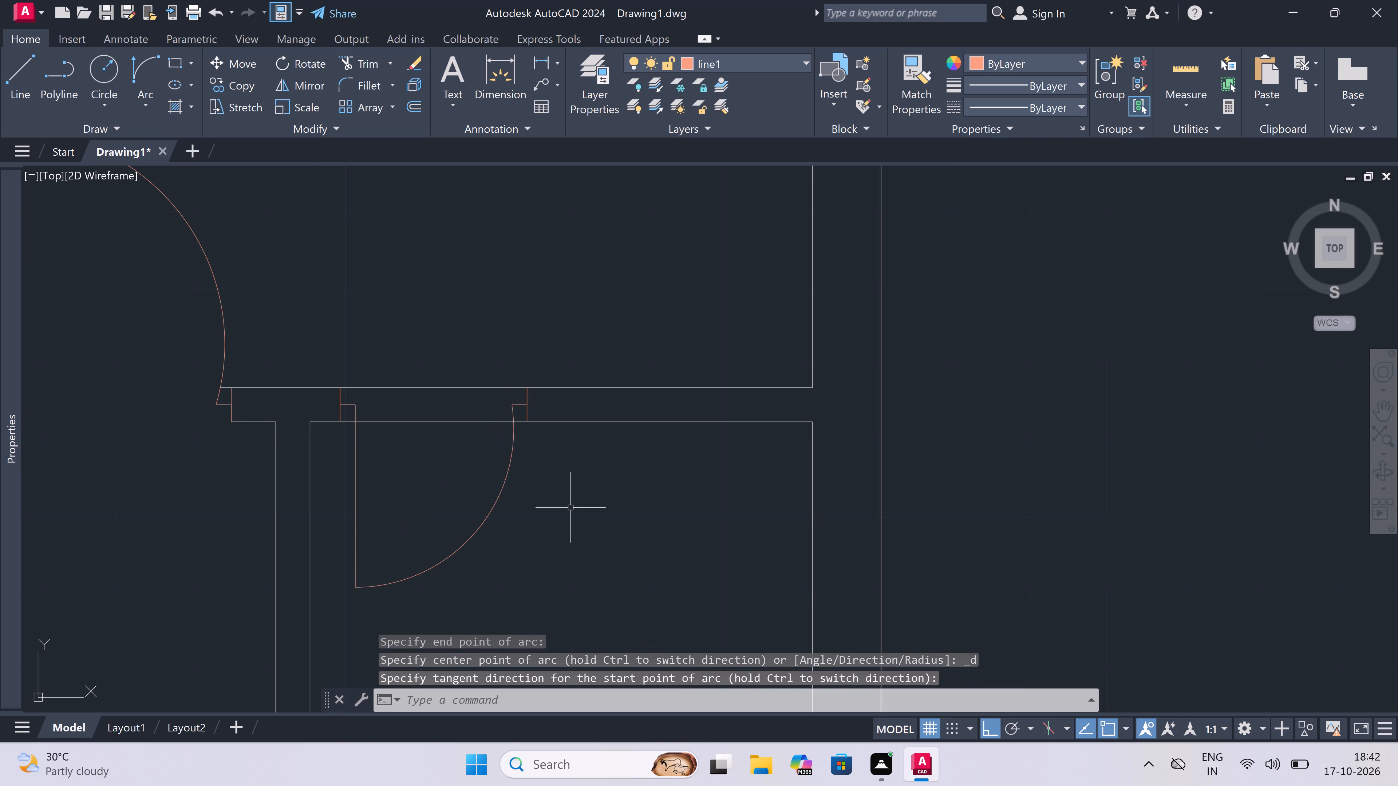
Trim both wall lines across the 2' door's opening into the small room.
{"action": "type", "text": "tr"}
{"action": "key", "text": "space"}
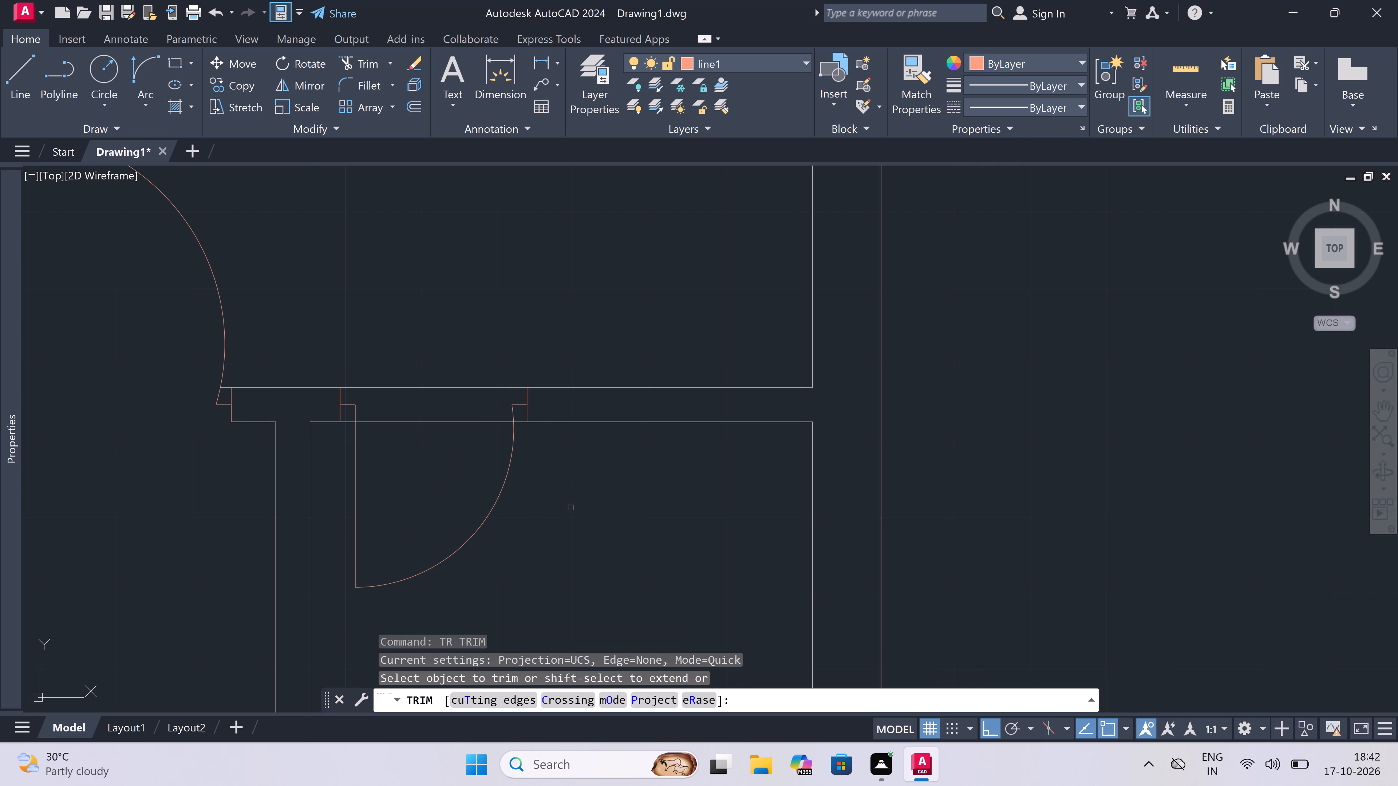
{"action": "left_click", "coordinate": [400, 327]}
{"action": "left_click_drag", "start_coordinate": [400, 327], "coordinate": [401, 334]}
{"action": "left_click", "coordinate": [411, 474]}
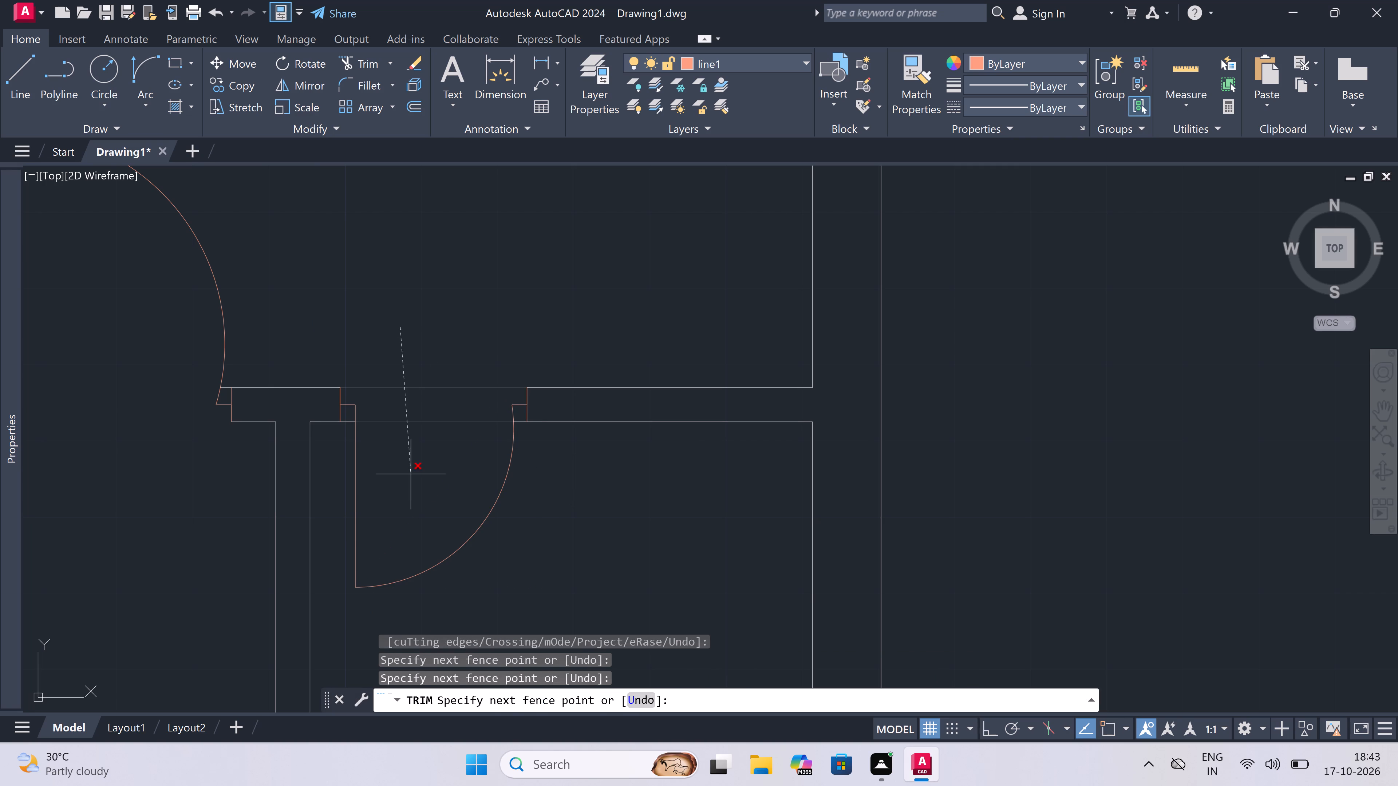
{"action": "key", "text": "Escape"}
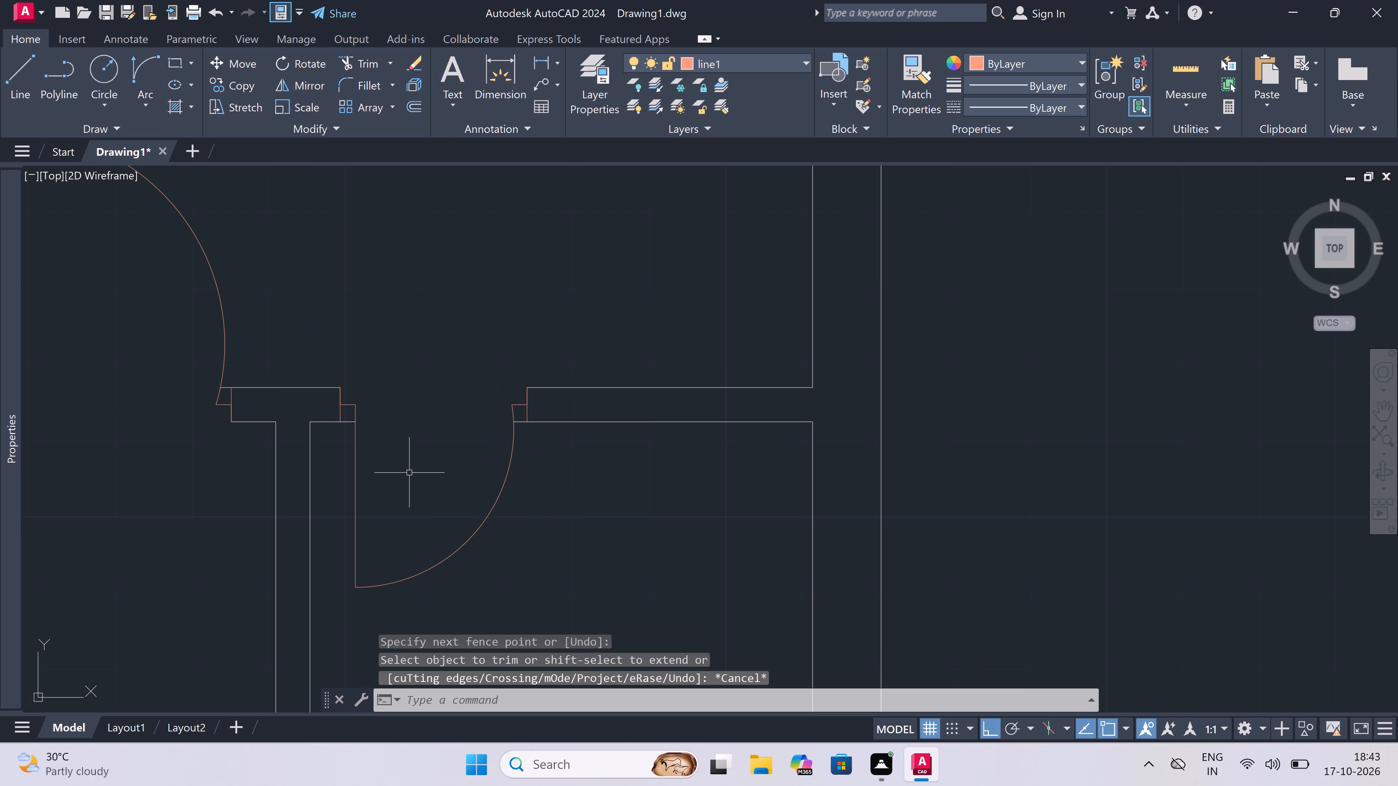
Make line2 the current layer.
{"action": "scroll", "coordinate": [629, 472], "scroll_direction": "down", "scroll_amount": 5}
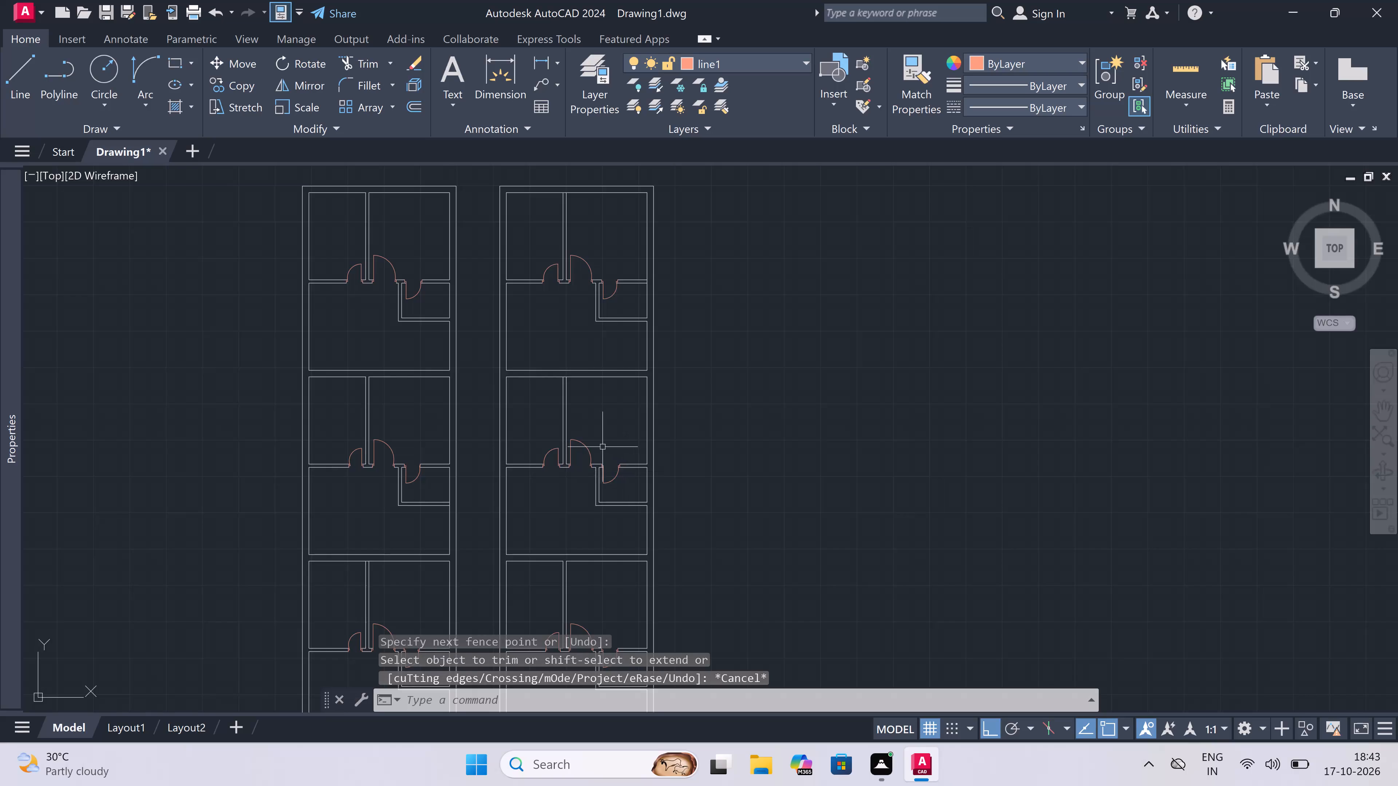
{"action": "scroll", "coordinate": [603, 447], "scroll_direction": "up", "scroll_amount": 2}
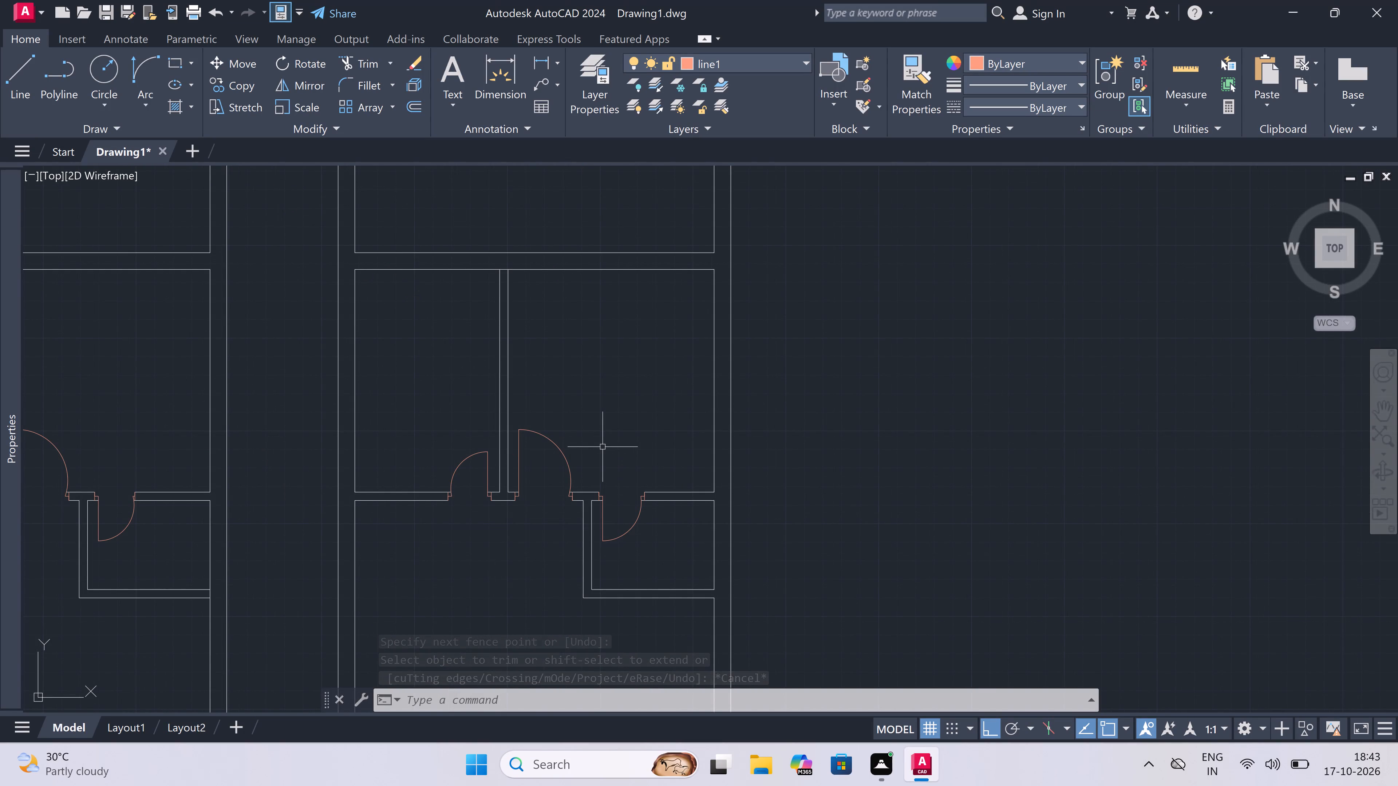
{"action": "scroll", "coordinate": [602, 447], "scroll_direction": "down", "scroll_amount": 3}
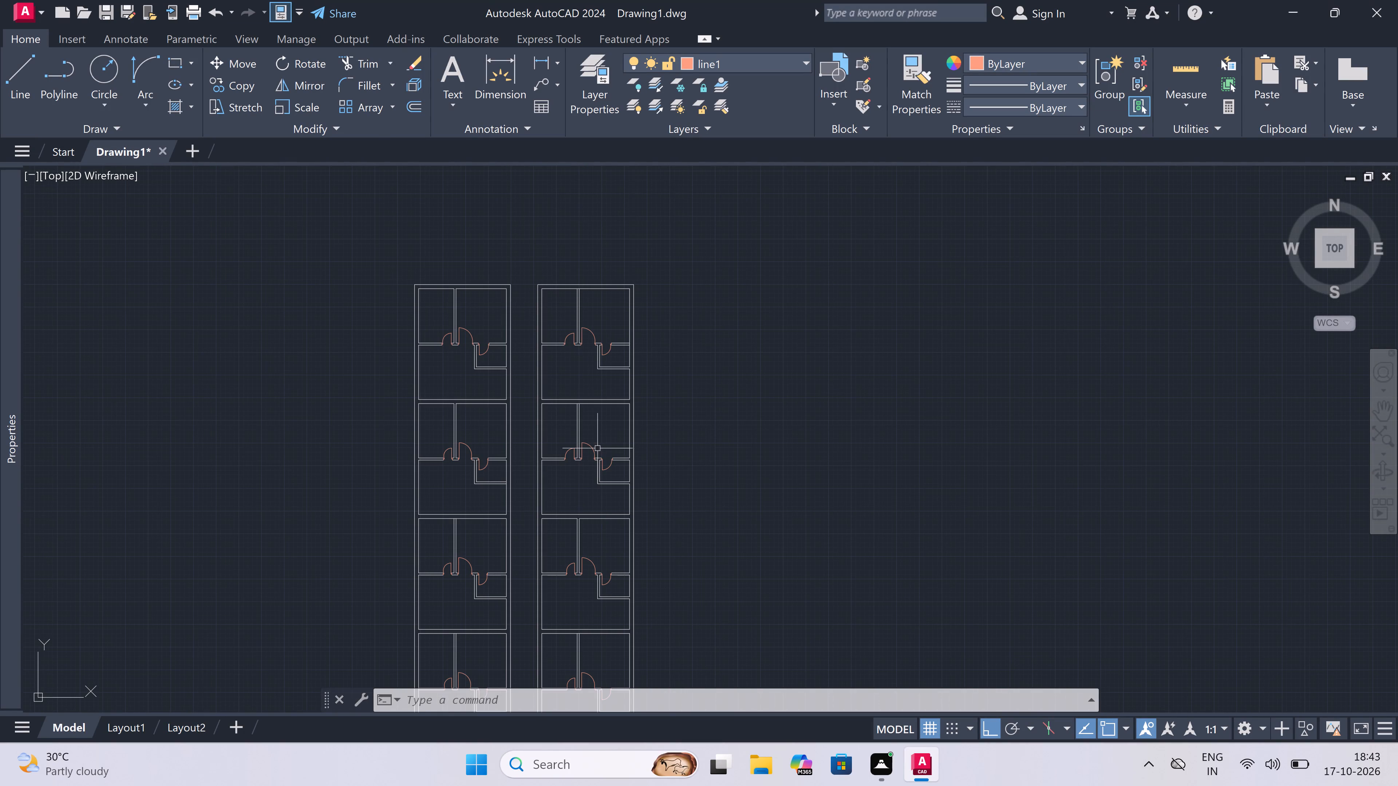
{"action": "scroll", "coordinate": [464, 280], "scroll_direction": "up", "scroll_amount": 4}
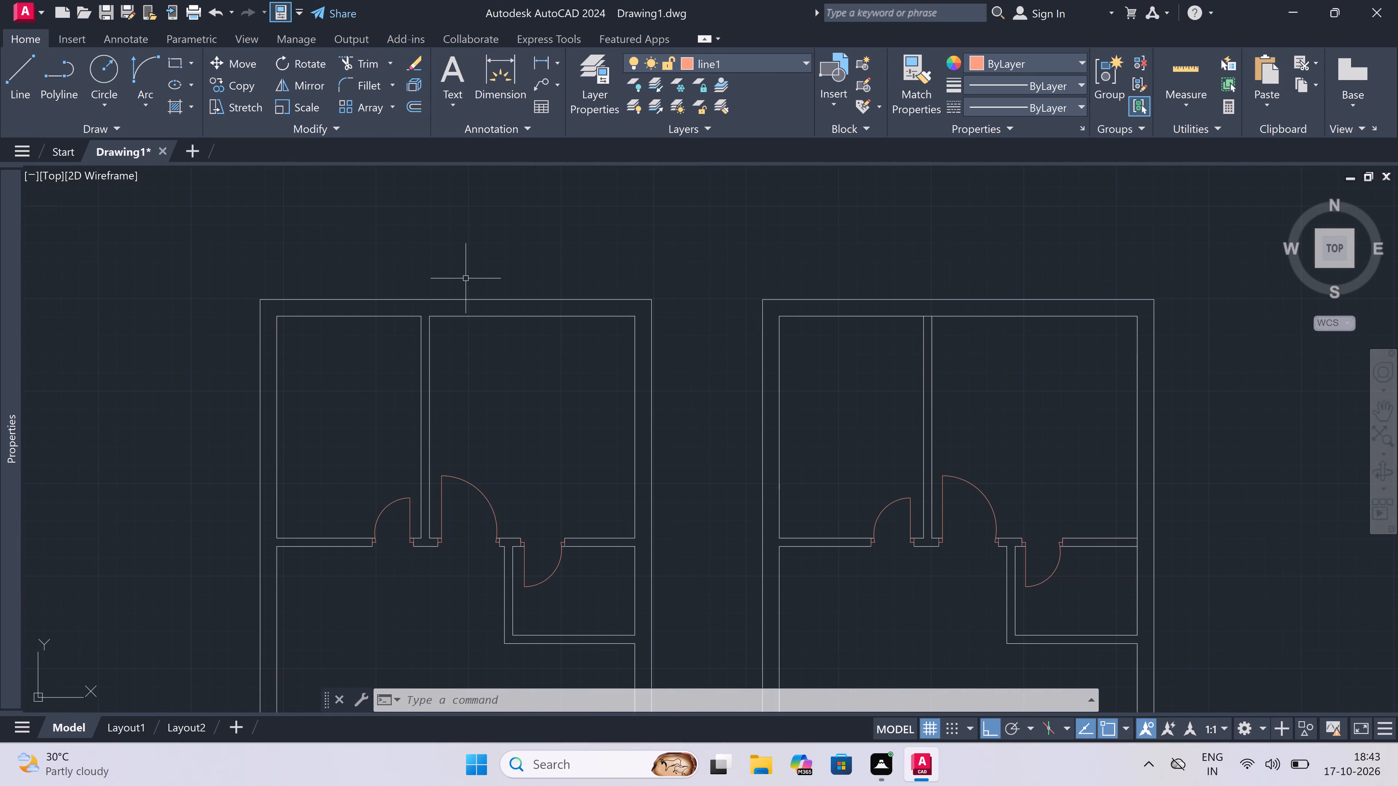
{"action": "left_click", "coordinate": [756, 59]}
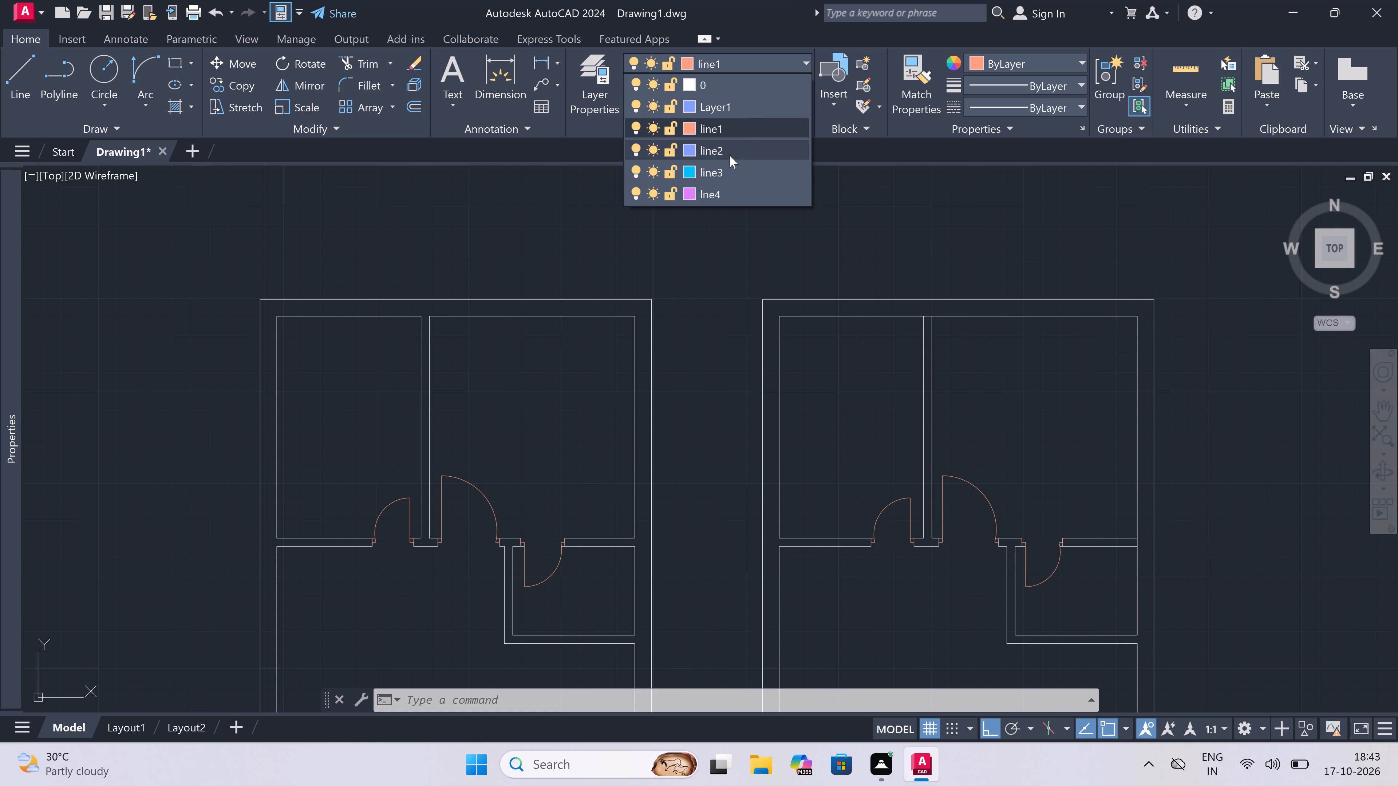
{"action": "left_click", "coordinate": [722, 142]}
Draw a window jamb across the first unit's left exterior wall, with a 3' centreline downward from its midpoint.
{"action": "scroll", "coordinate": [279, 314], "scroll_direction": "up", "scroll_amount": 2}
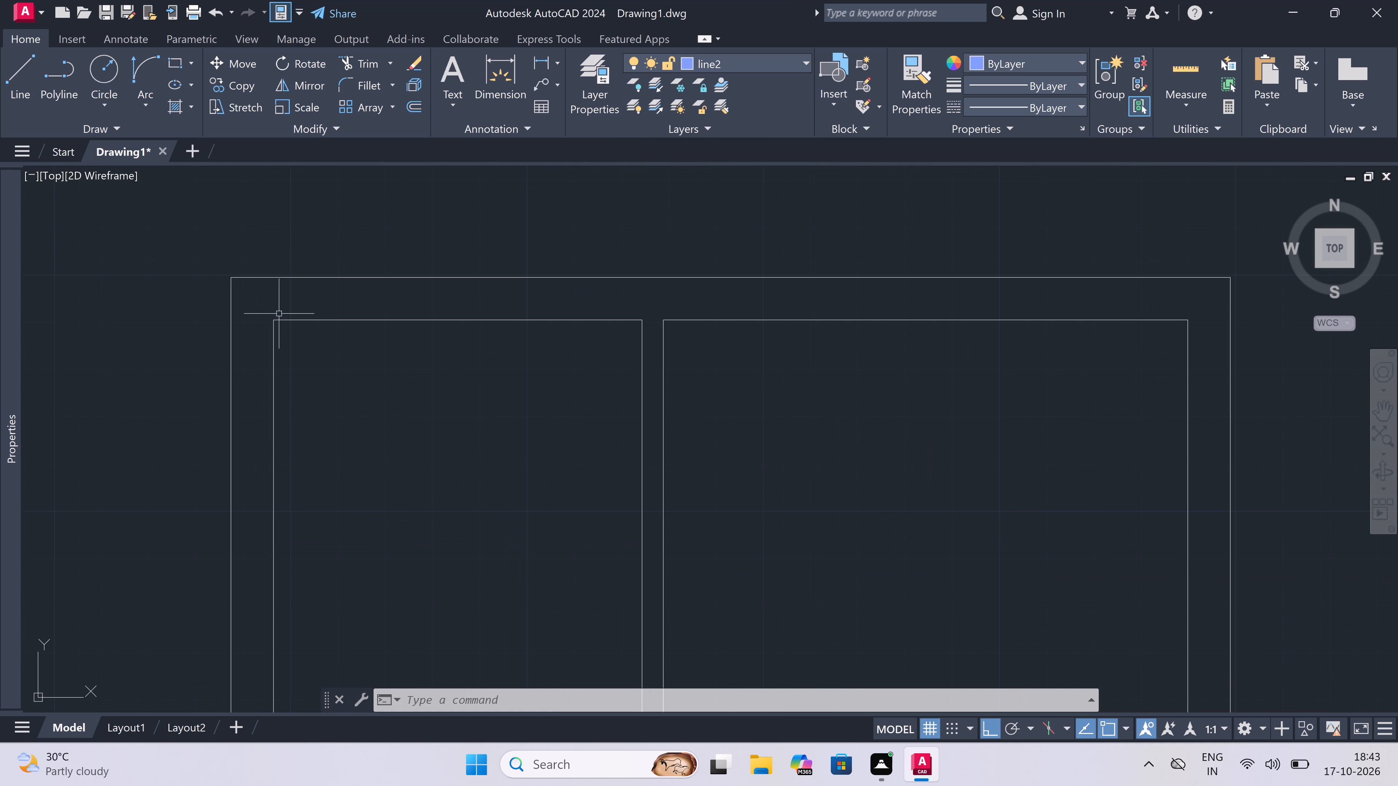
{"action": "key", "text": "l"}
{"action": "key", "text": "space"}
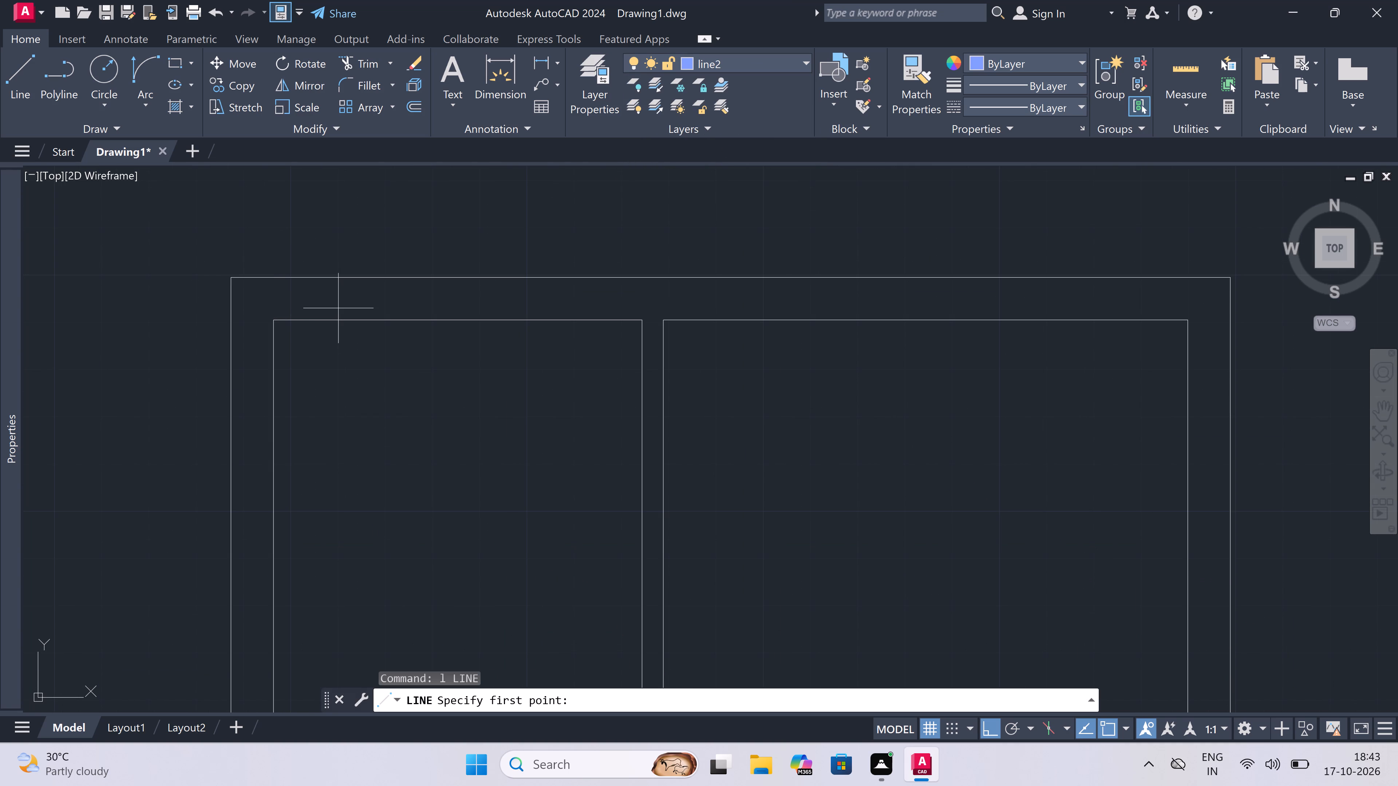
{"action": "scroll", "coordinate": [376, 311], "scroll_direction": "down", "scroll_amount": 2}
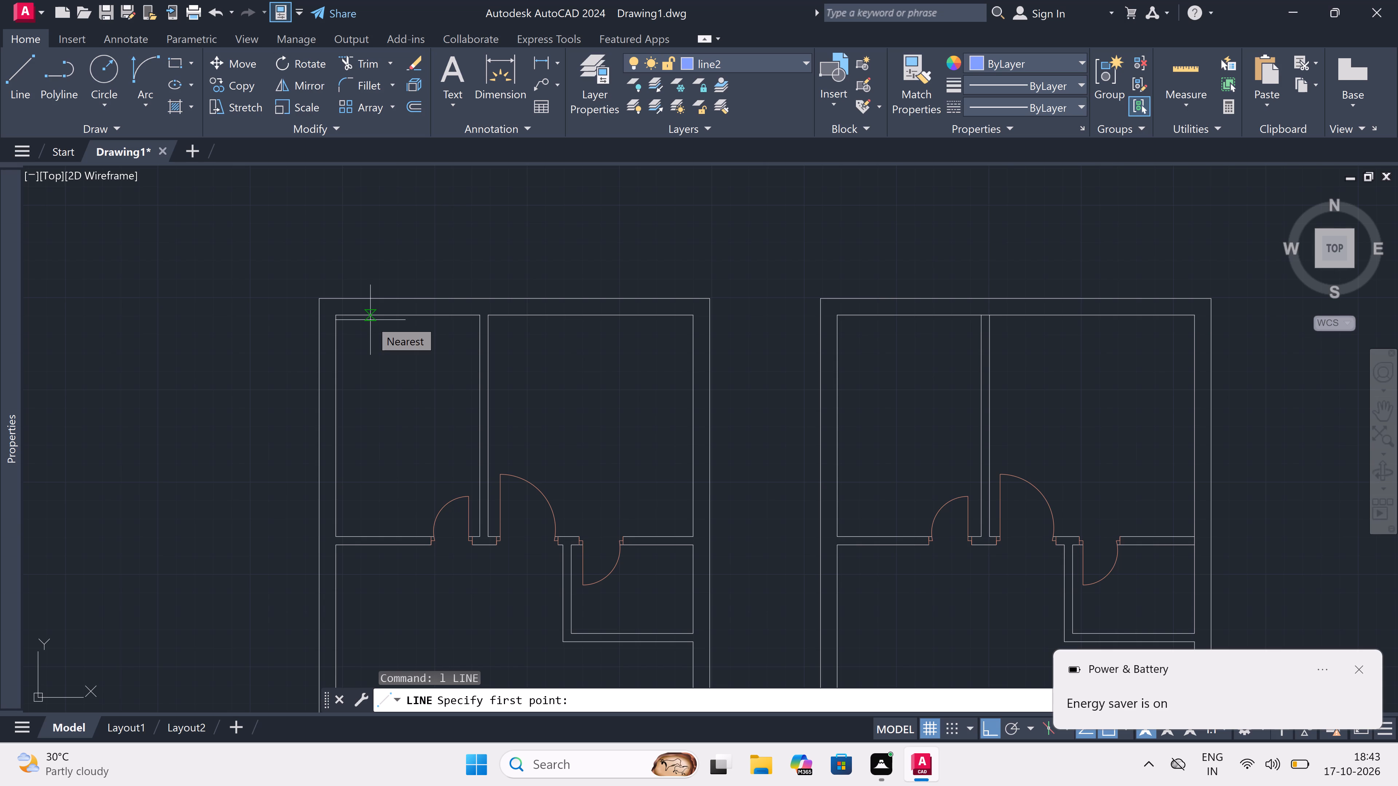
{"action": "scroll", "coordinate": [389, 358], "scroll_direction": "down", "scroll_amount": 1}
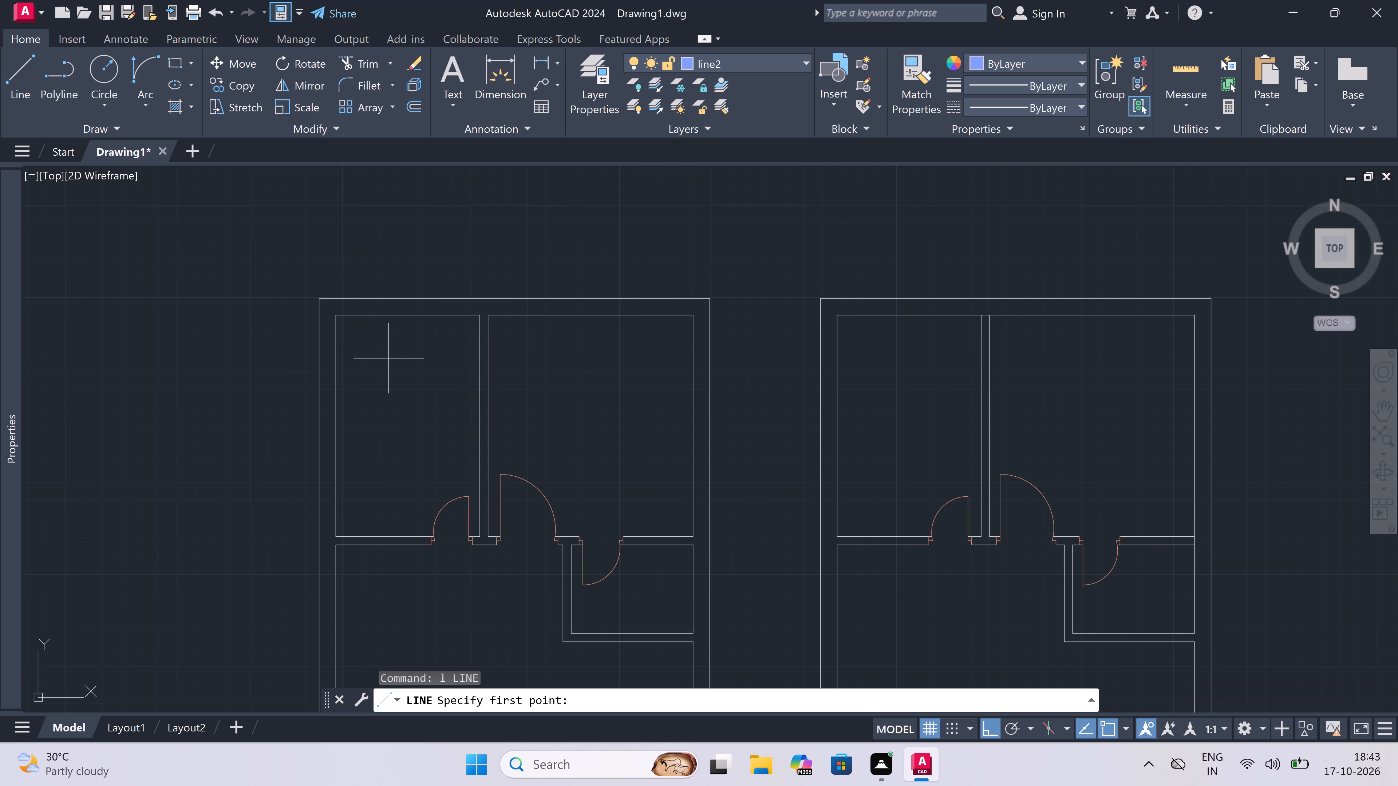
{"action": "scroll", "coordinate": [389, 358], "scroll_direction": "down", "scroll_amount": 2}
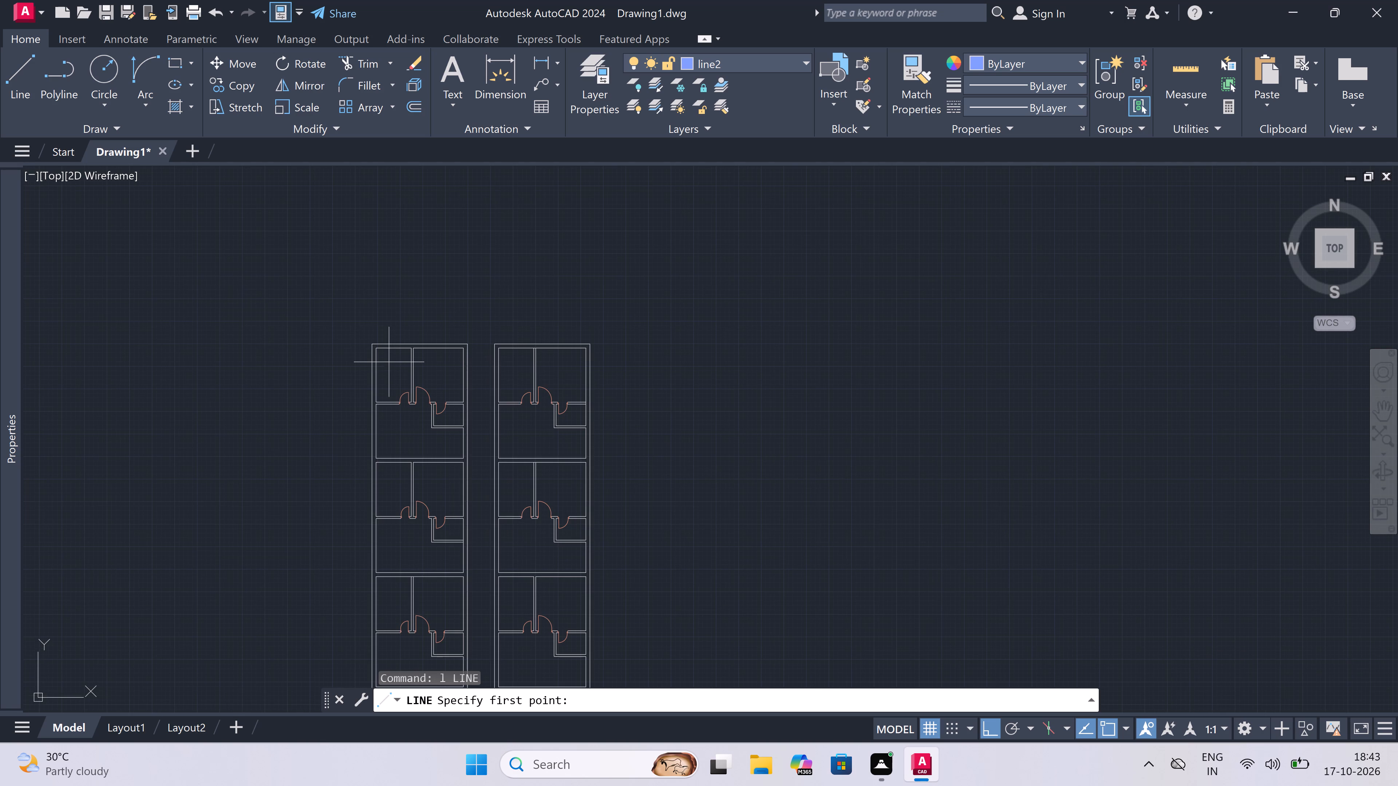
{"action": "scroll", "coordinate": [390, 369], "scroll_direction": "up", "scroll_amount": 3}
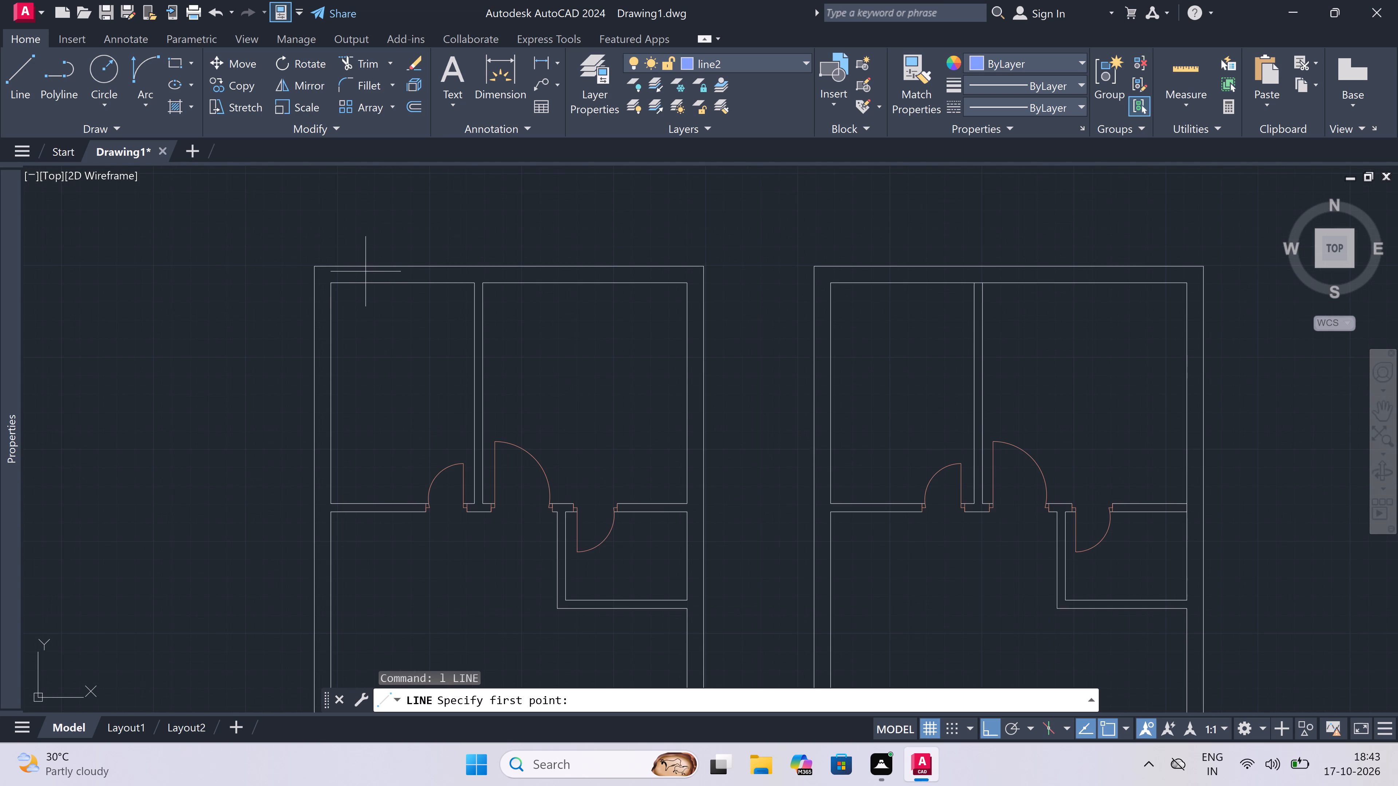
{"action": "scroll", "coordinate": [328, 319], "scroll_direction": "up", "scroll_amount": 2}
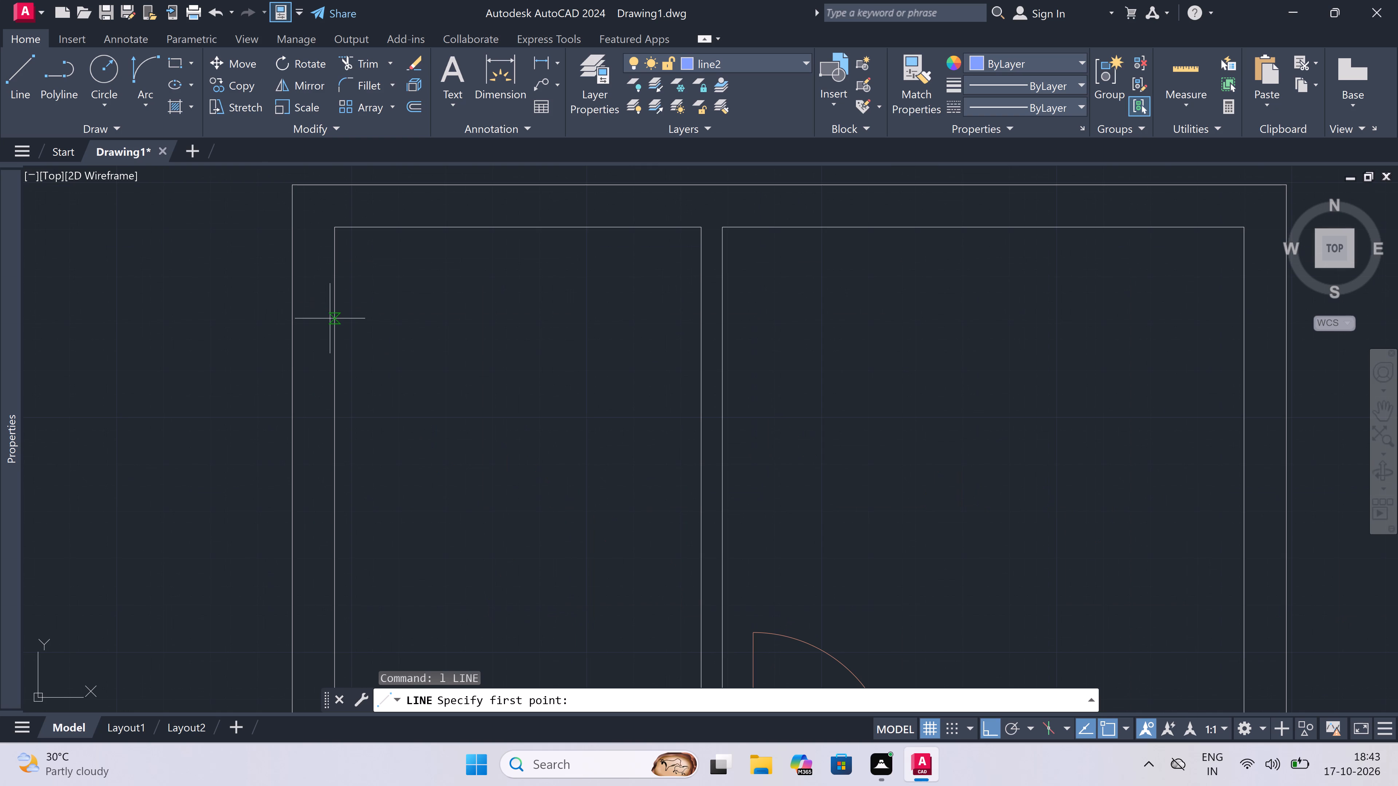
{"action": "left_click", "coordinate": [332, 333]}
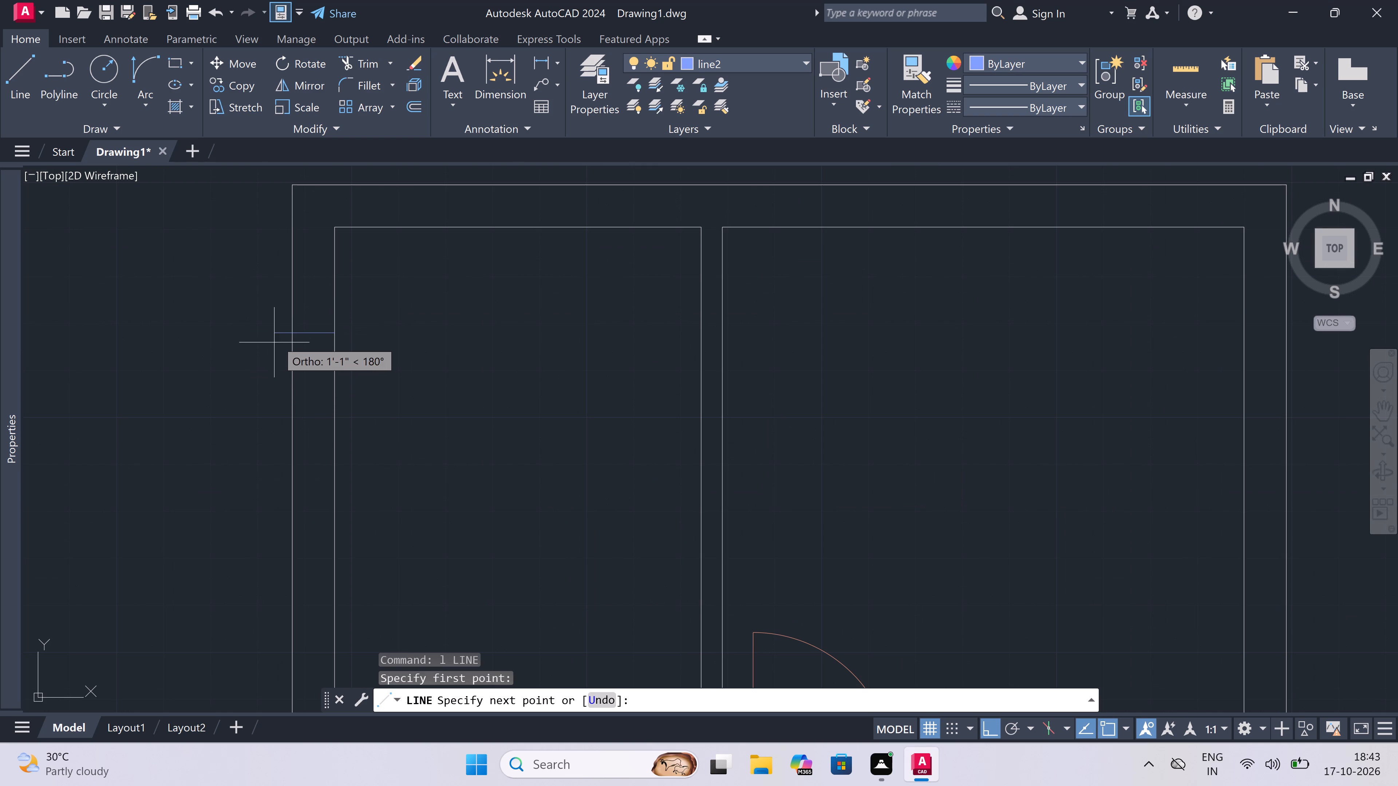
{"action": "left_click", "coordinate": [288, 336]}
{"action": "left_click_drag", "start_coordinate": [314, 337], "coordinate": [316, 352]}
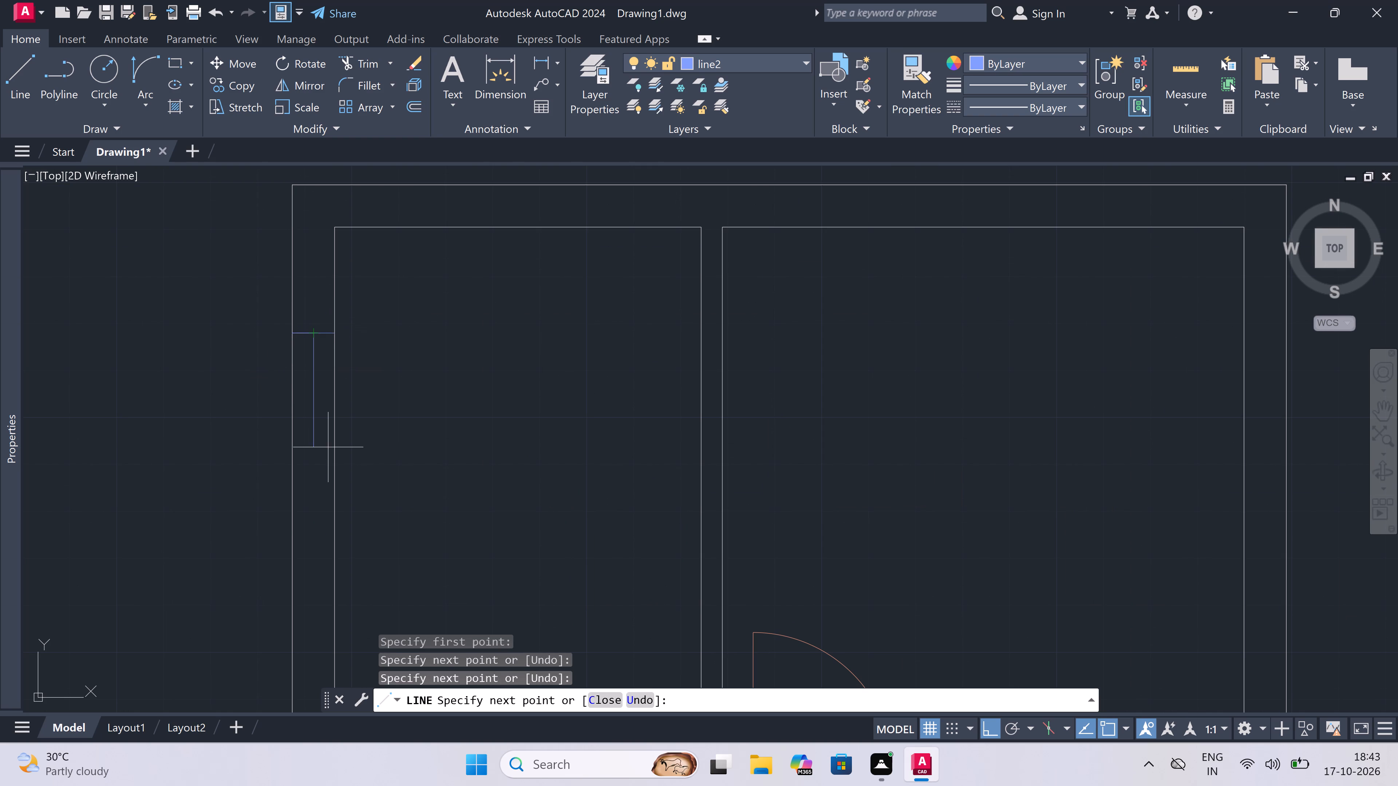
{"action": "type", "text": "3'"}
{"action": "key", "text": "space"}
Close the 3' window's lower end with a jamb line spanning both wall faces.
{"action": "scroll", "coordinate": [329, 529], "scroll_direction": "down", "scroll_amount": 1}
{"action": "scroll", "coordinate": [329, 516], "scroll_direction": "up", "scroll_amount": 3}
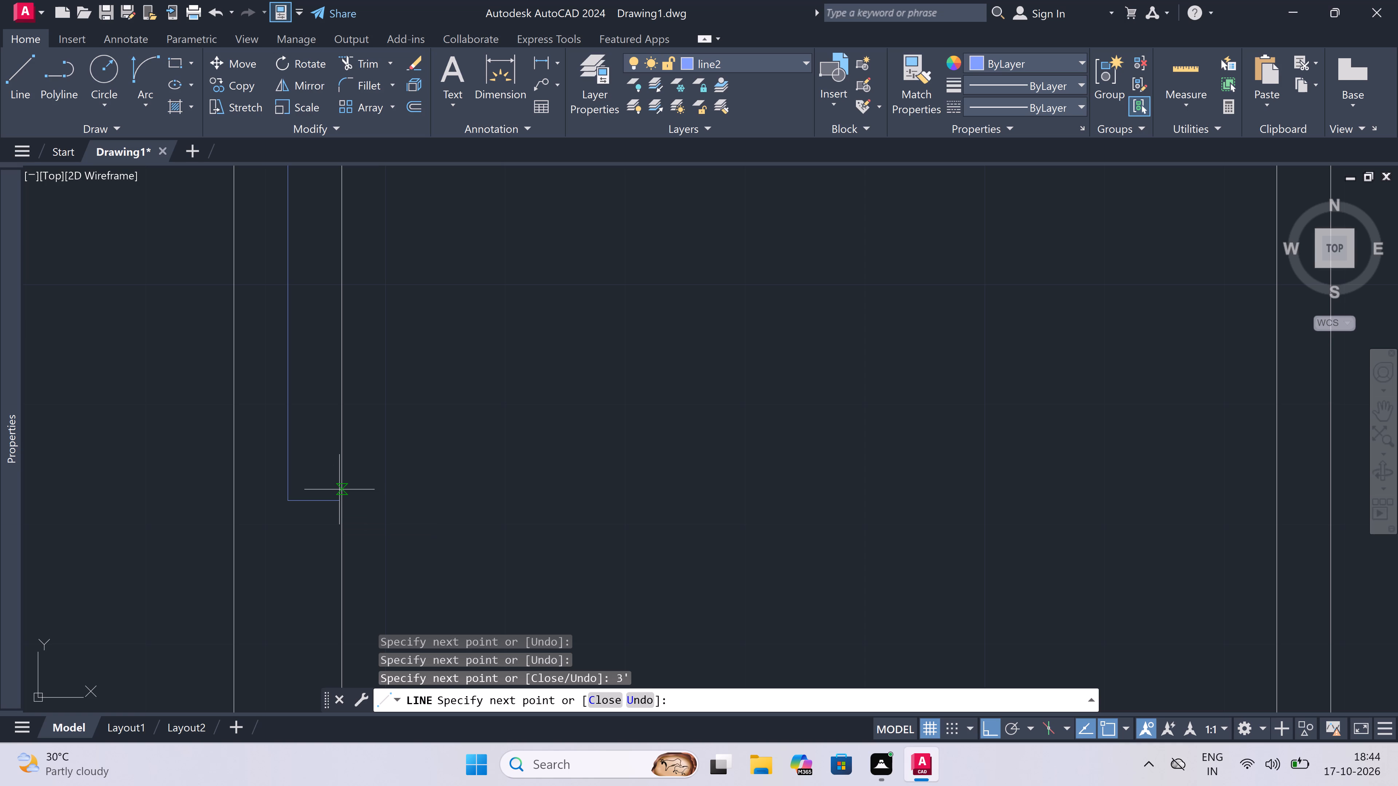
{"action": "left_click", "coordinate": [339, 496]}
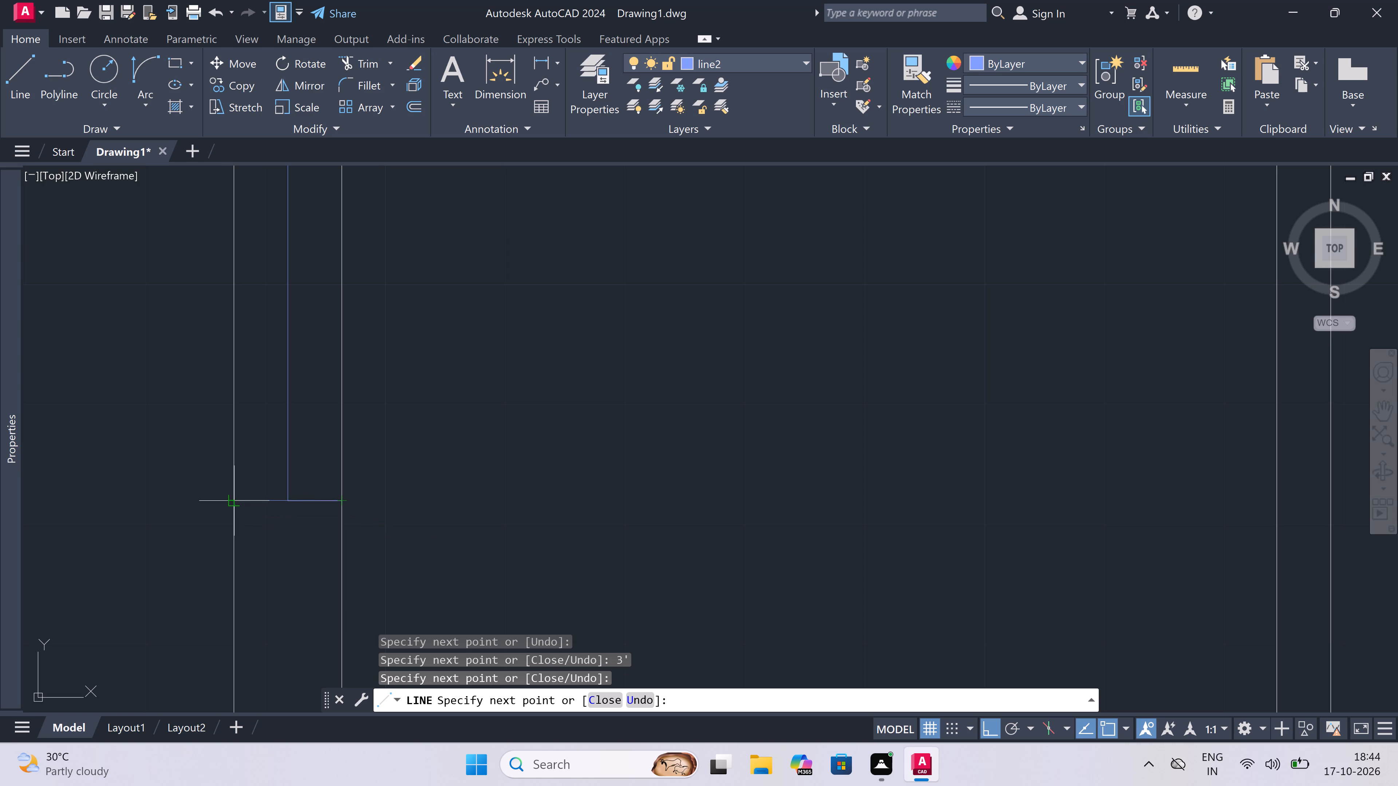
{"action": "left_click", "coordinate": [239, 503]}
{"action": "key", "text": "Escape"}
Trim both wall lines between the 3' window's jambs.
{"action": "type", "text": "tr"}
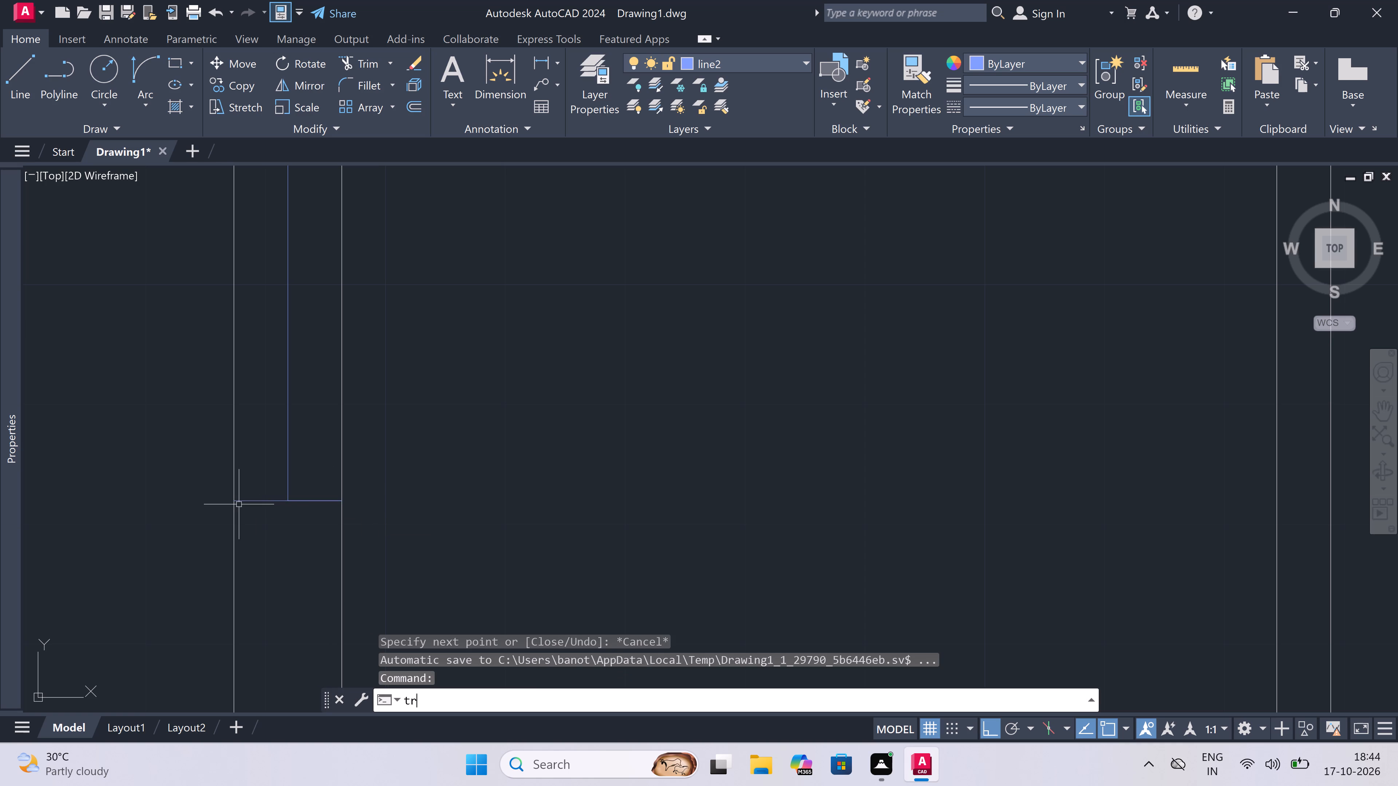
{"action": "key", "text": "space"}
{"action": "scroll", "coordinate": [251, 512], "scroll_direction": "down", "scroll_amount": 2}
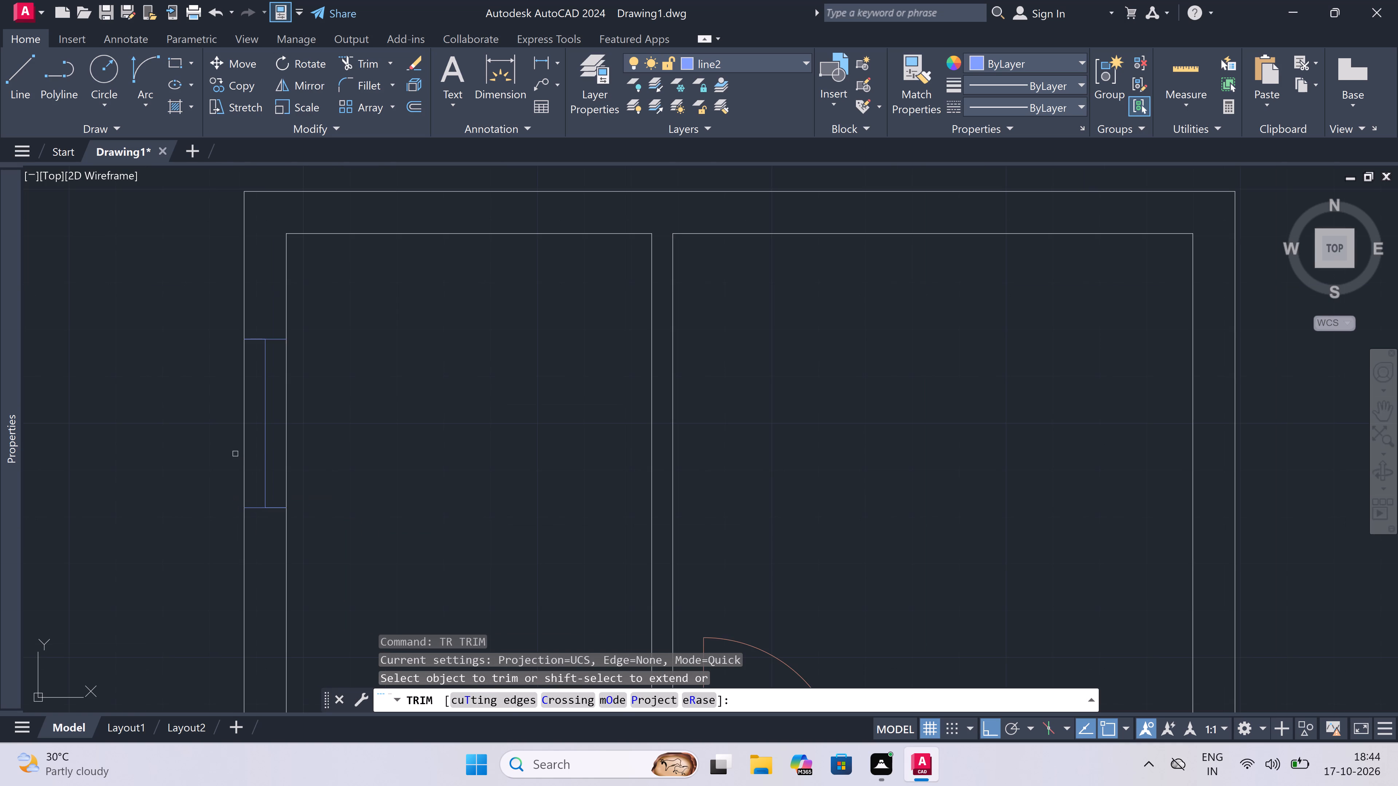
{"action": "left_click", "coordinate": [235, 454]}
{"action": "left_click", "coordinate": [249, 452]}
{"action": "left_click_drag", "start_coordinate": [273, 450], "coordinate": [277, 450]}
{"action": "left_click", "coordinate": [336, 453]}
{"action": "key", "text": "Escape"}
Draw the 3' window's outer and inner face lines between the ends of its two jambs.
{"action": "type", "text": "l"}
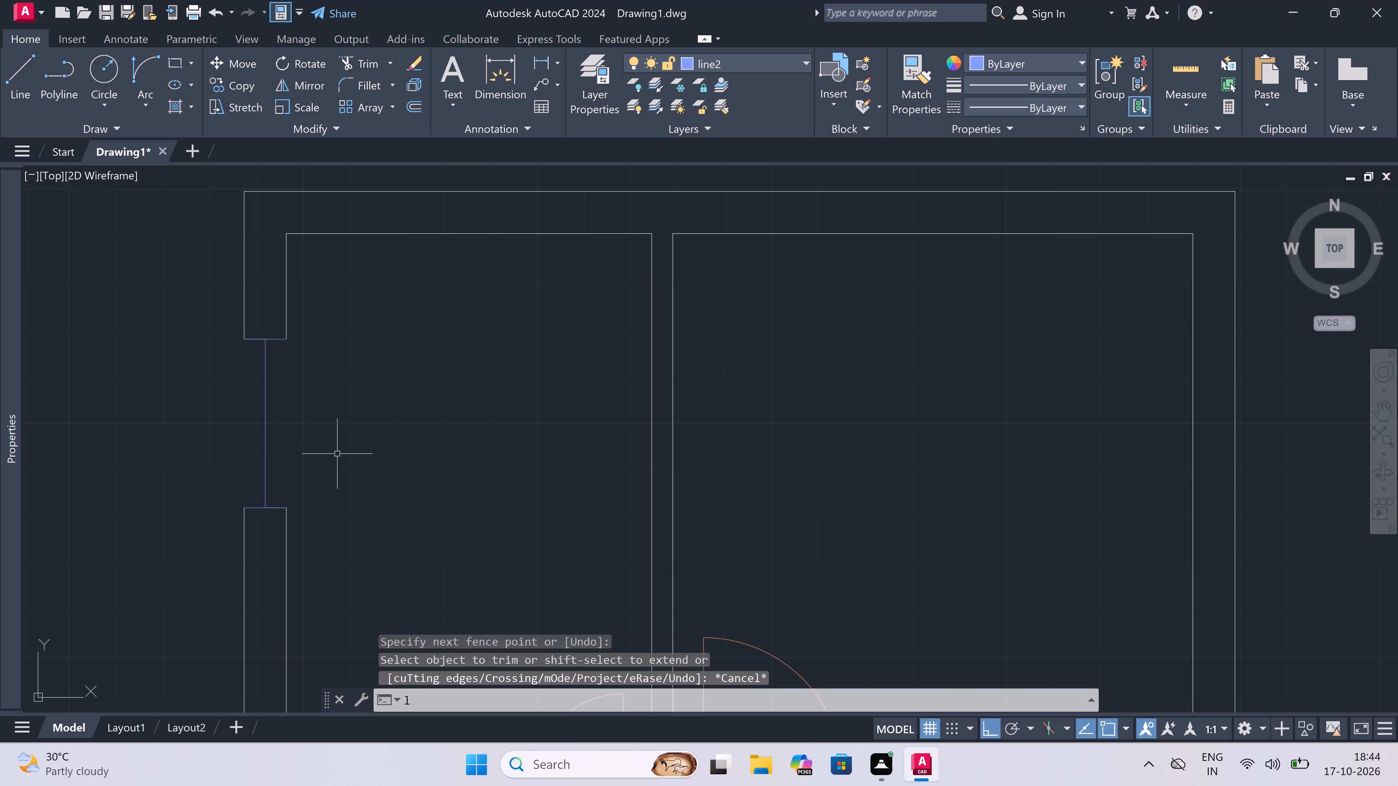
{"action": "key", "text": "space"}
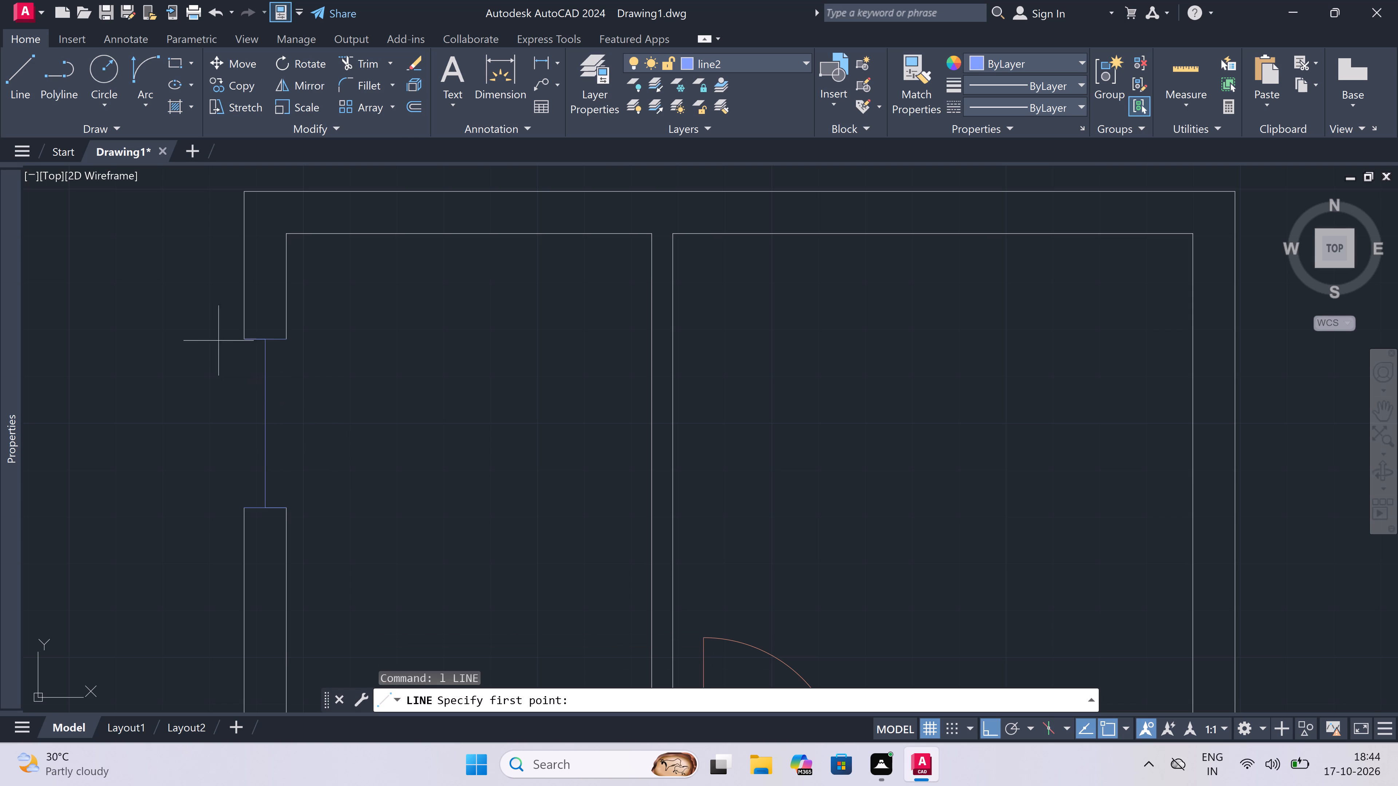
{"action": "left_click", "coordinate": [240, 338]}
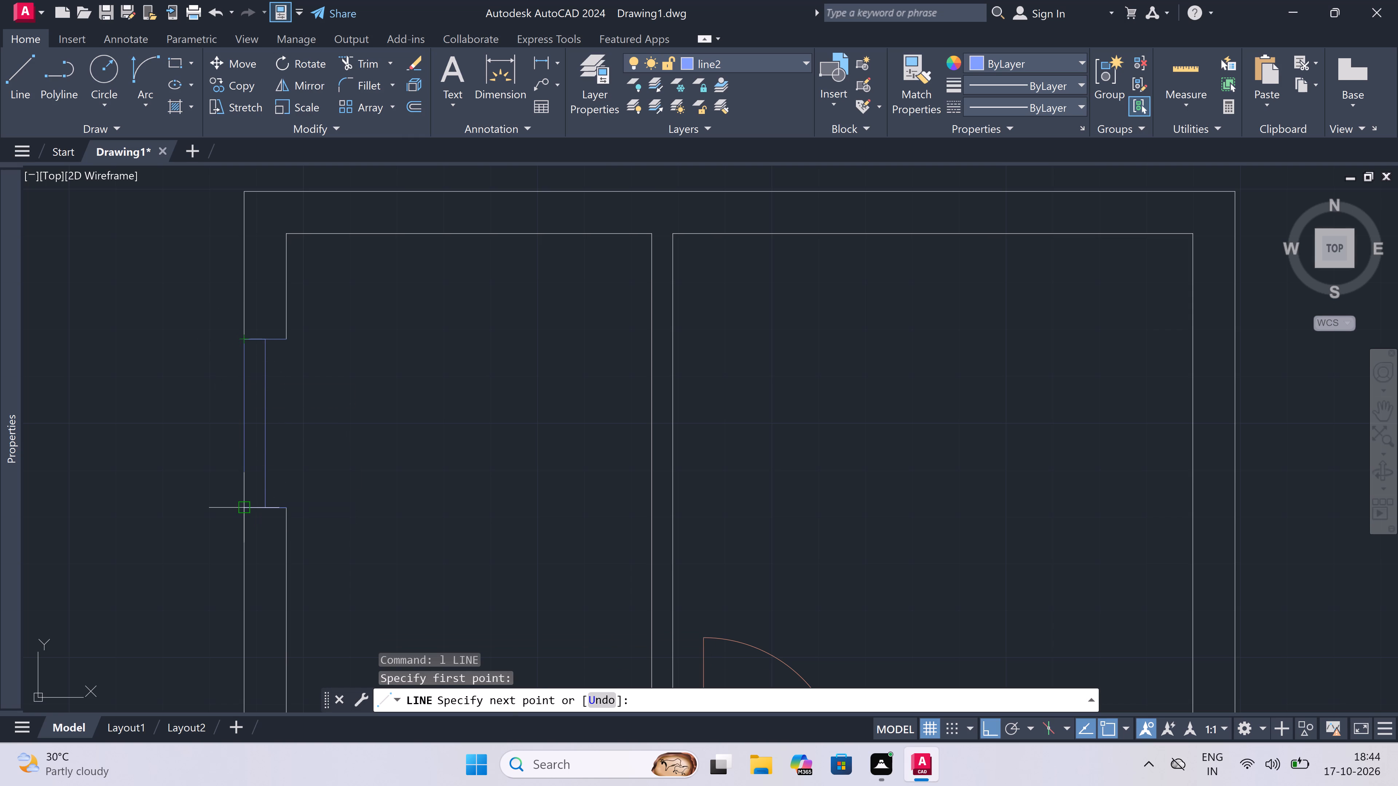
{"action": "left_click", "coordinate": [244, 503]}
{"action": "key", "text": "Escape"}
{"action": "key", "text": "space"}
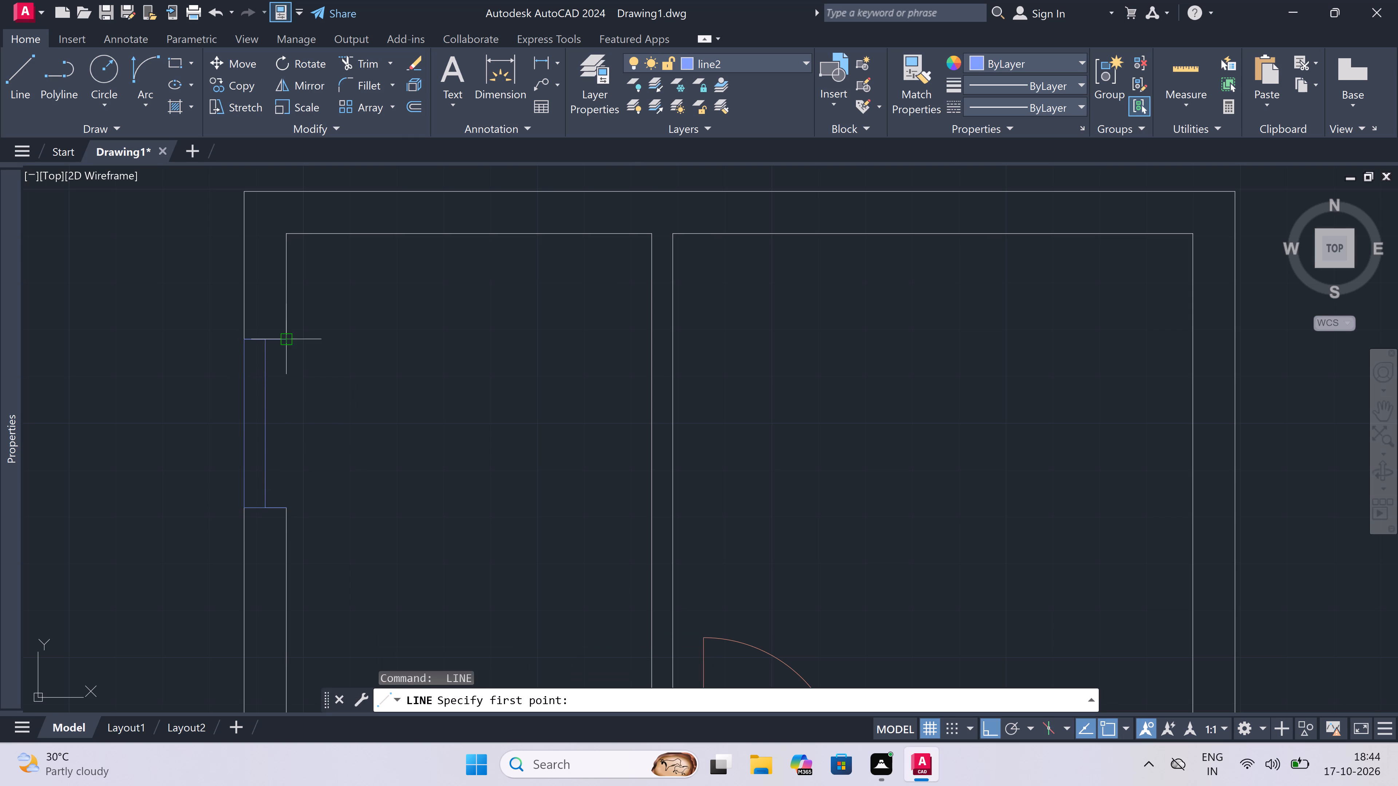
{"action": "left_click", "coordinate": [288, 335]}
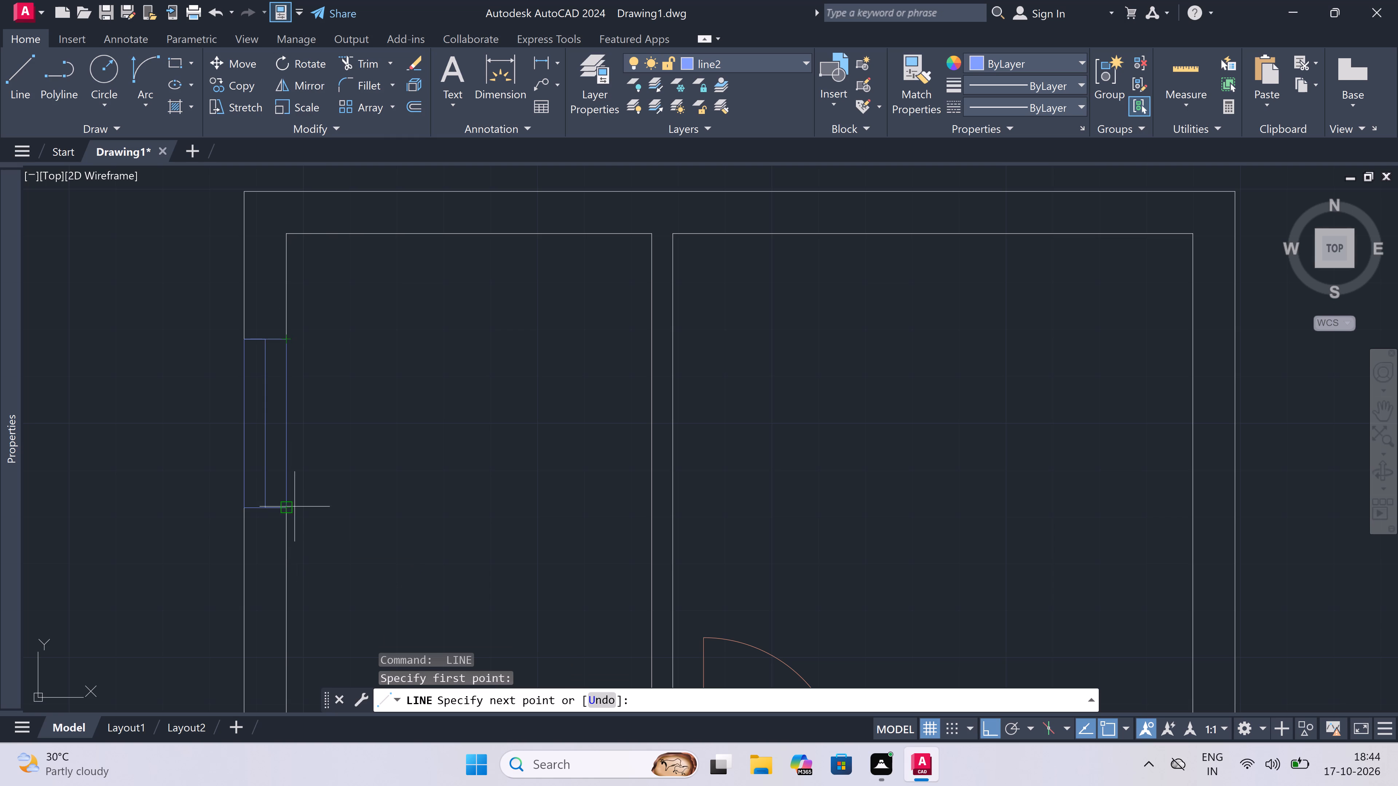
{"action": "left_click", "coordinate": [293, 506]}
{"action": "key", "text": "Escape"}
Draw a window jamb across the top wall of the unit's right room, with a 4' centreline rightward from its midpoint.
{"action": "scroll", "coordinate": [363, 401], "scroll_direction": "down", "scroll_amount": 3}
{"action": "key", "text": "space"}
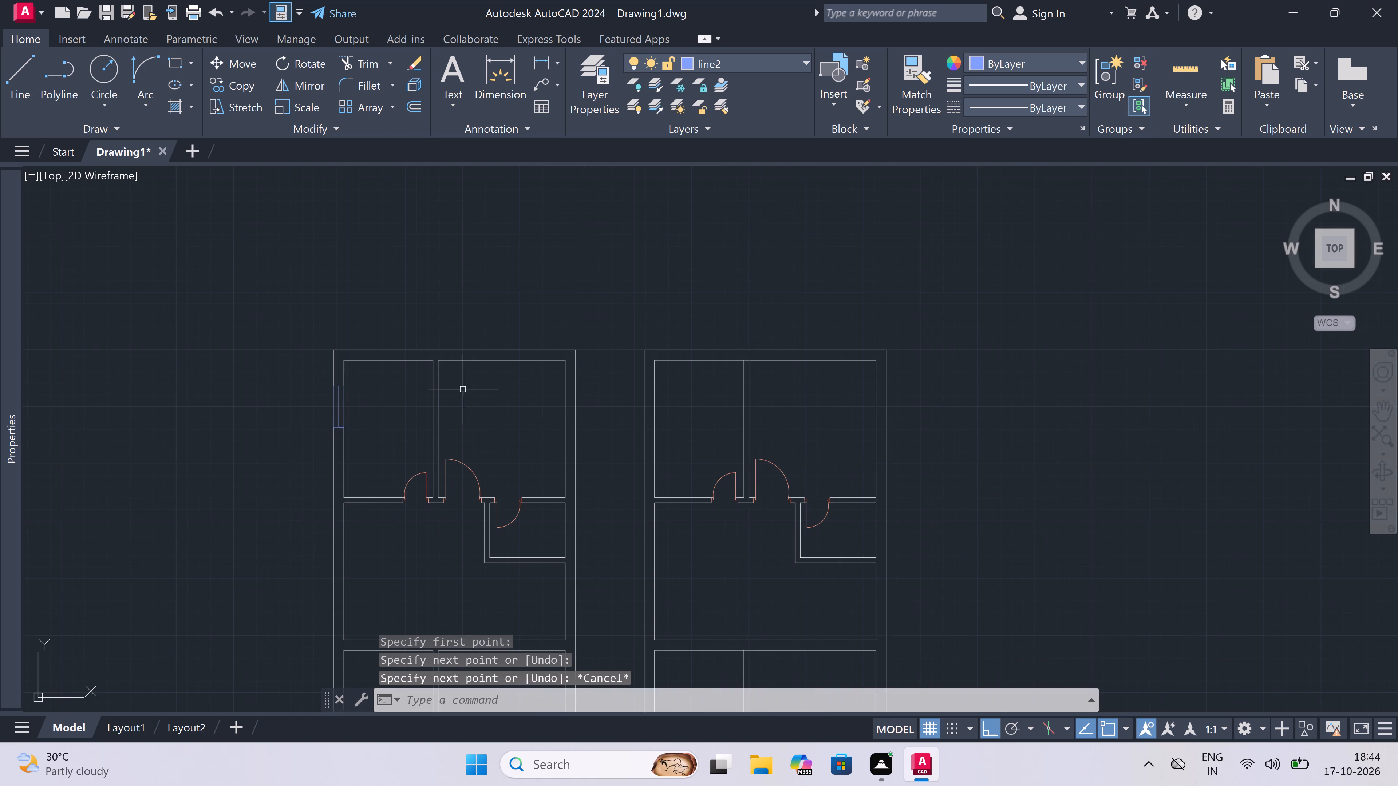
{"action": "scroll", "coordinate": [470, 364], "scroll_direction": "up", "scroll_amount": 2}
{"action": "left_click", "coordinate": [469, 352]}
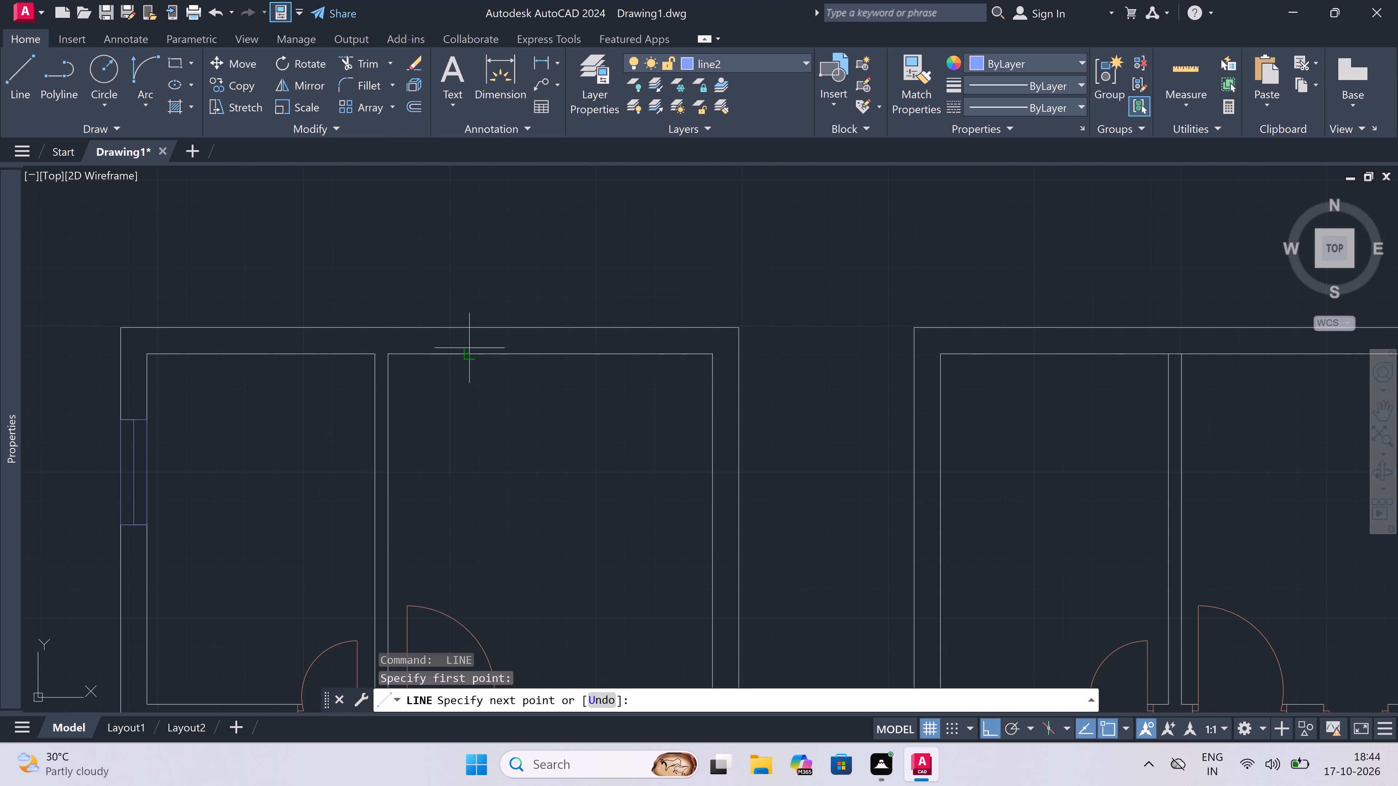
{"action": "double_click", "coordinate": [468, 333]}
{"action": "left_click_drag", "start_coordinate": [469, 342], "coordinate": [475, 344]}
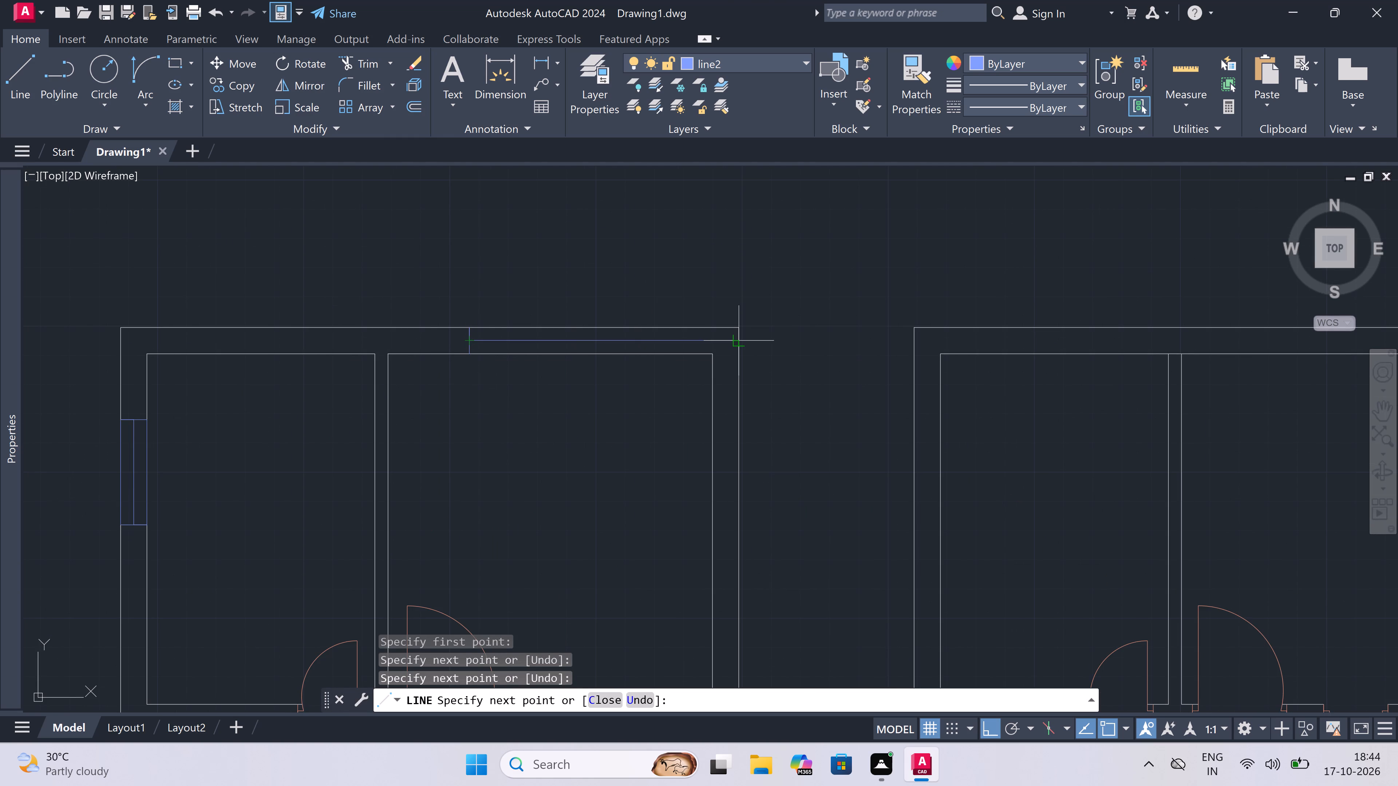
{"action": "type", "text": "4'"}
{"action": "key", "text": "space"}
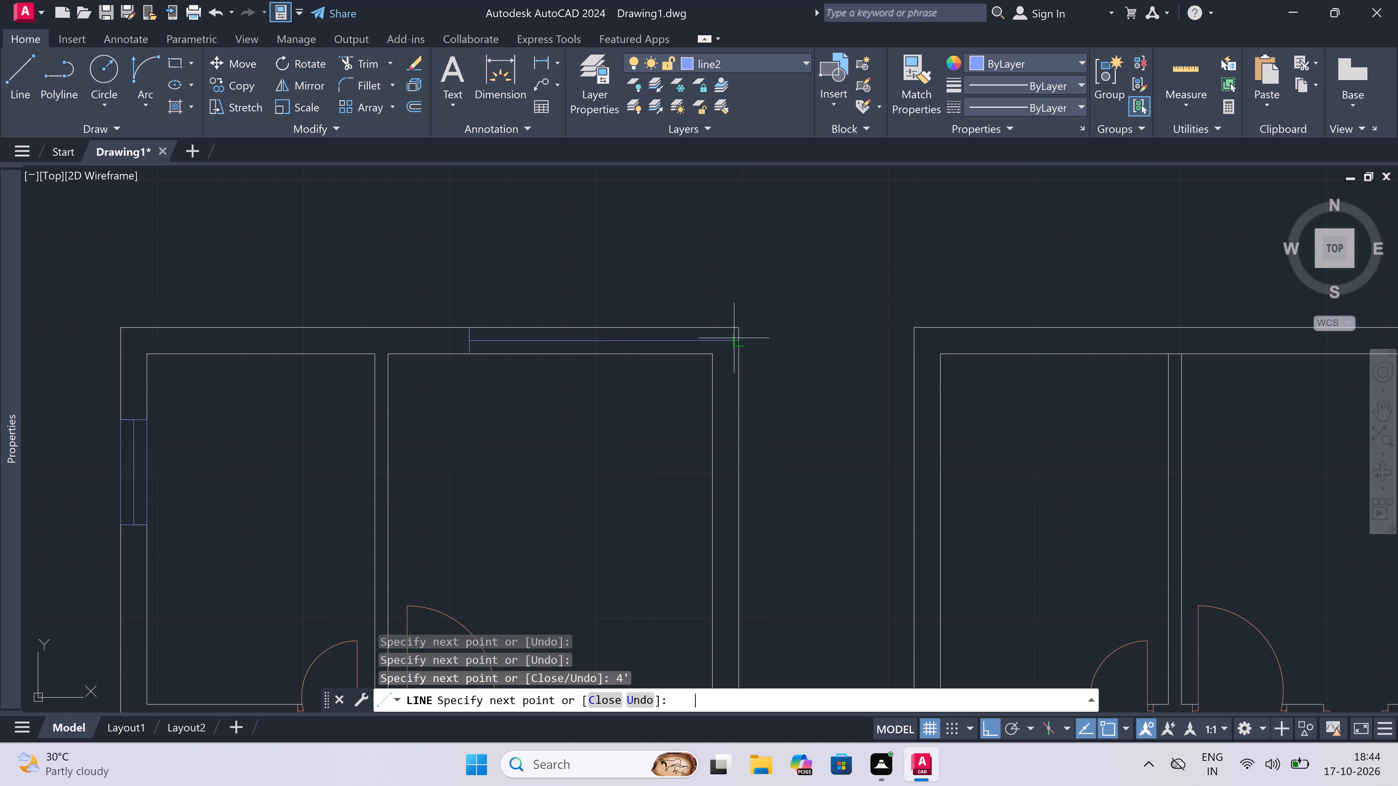
Close the 4' window's right end with a jamb line spanning both wall faces.
{"action": "scroll", "coordinate": [604, 324], "scroll_direction": "up", "scroll_amount": 3}
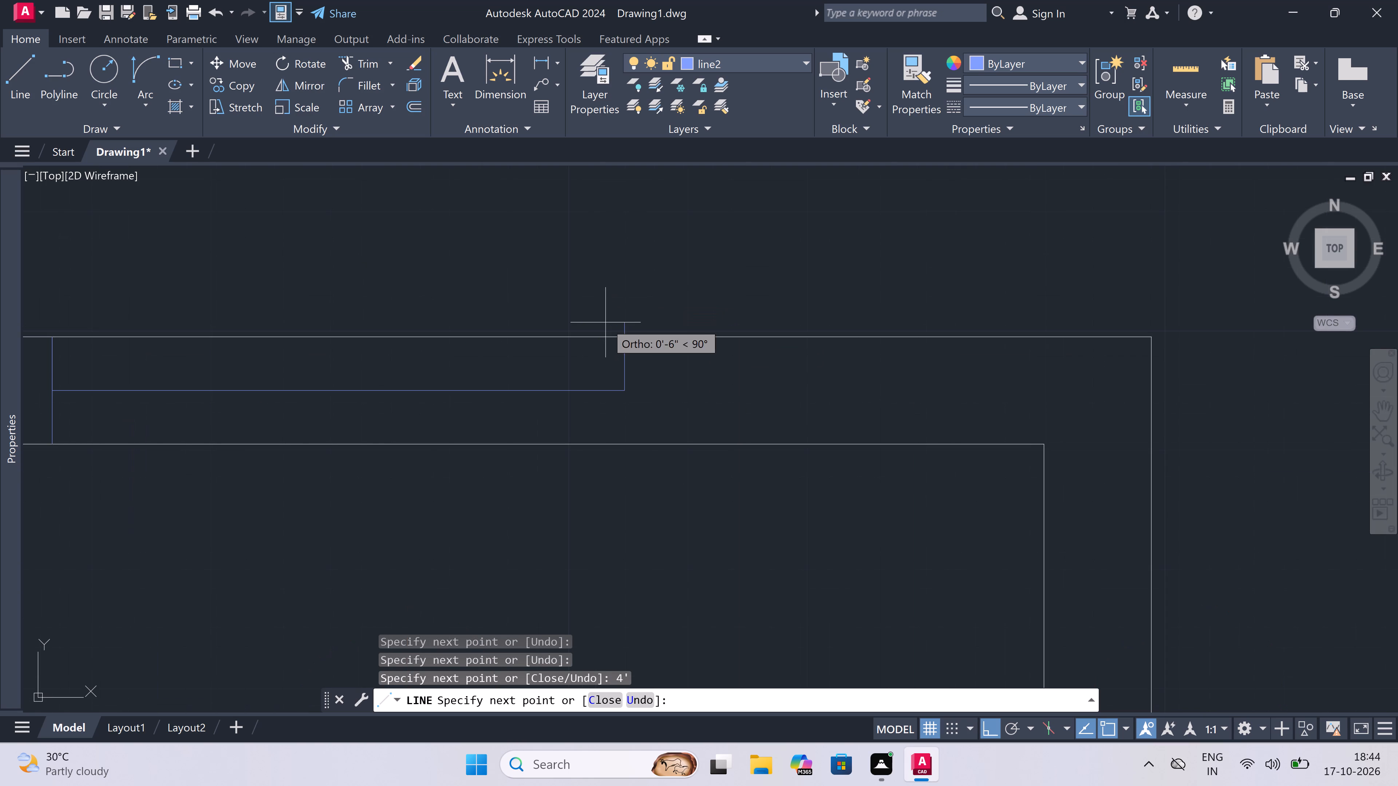
{"action": "left_click", "coordinate": [628, 342]}
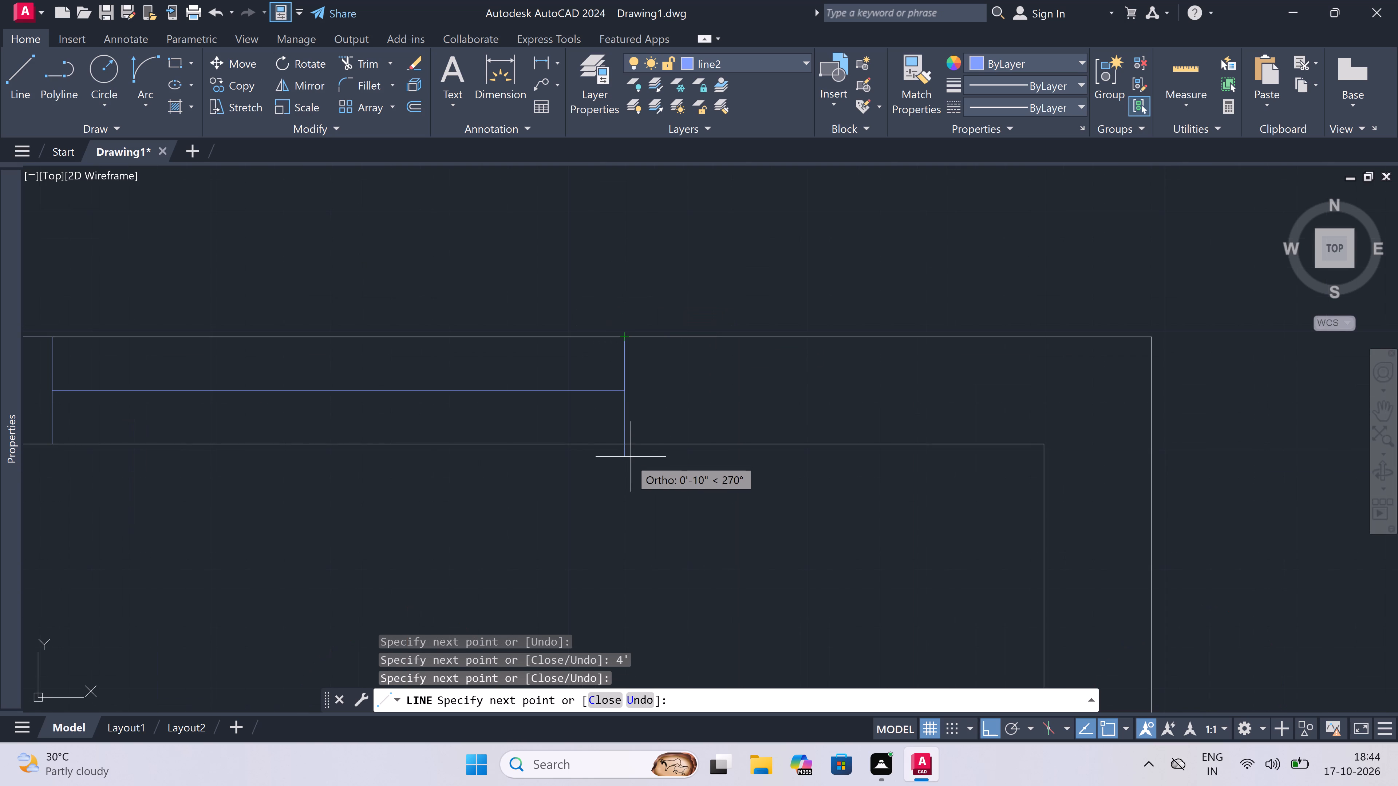
{"action": "left_click", "coordinate": [624, 441]}
{"action": "key", "text": "Escape"}
Trim both top wall lines between the 4' window's jambs.
{"action": "key", "text": "t"}
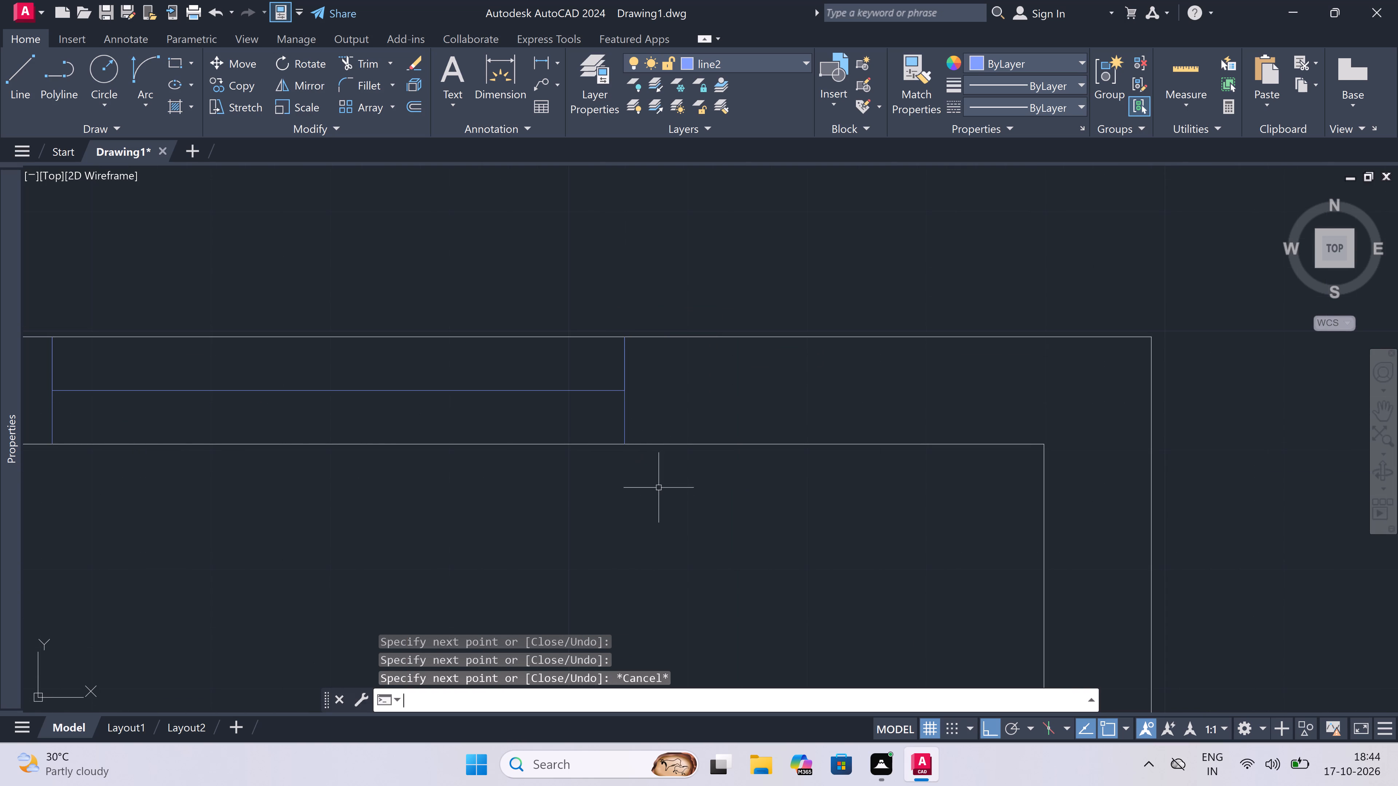
{"action": "key", "text": "r"}
{"action": "key", "text": "space"}
{"action": "scroll", "coordinate": [528, 440], "scroll_direction": "down", "scroll_amount": 1}
{"action": "left_click", "coordinate": [528, 440]}
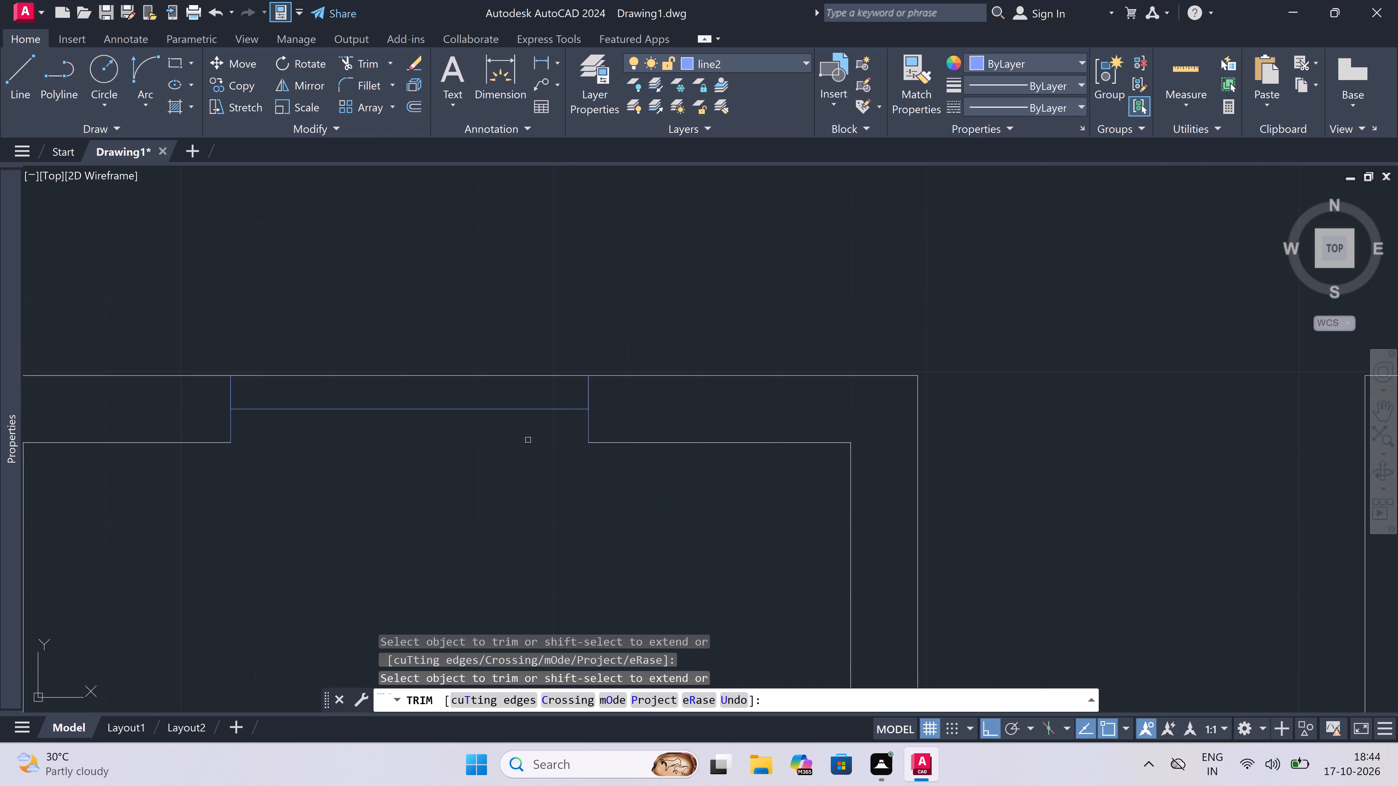
{"action": "left_click", "coordinate": [495, 376]}
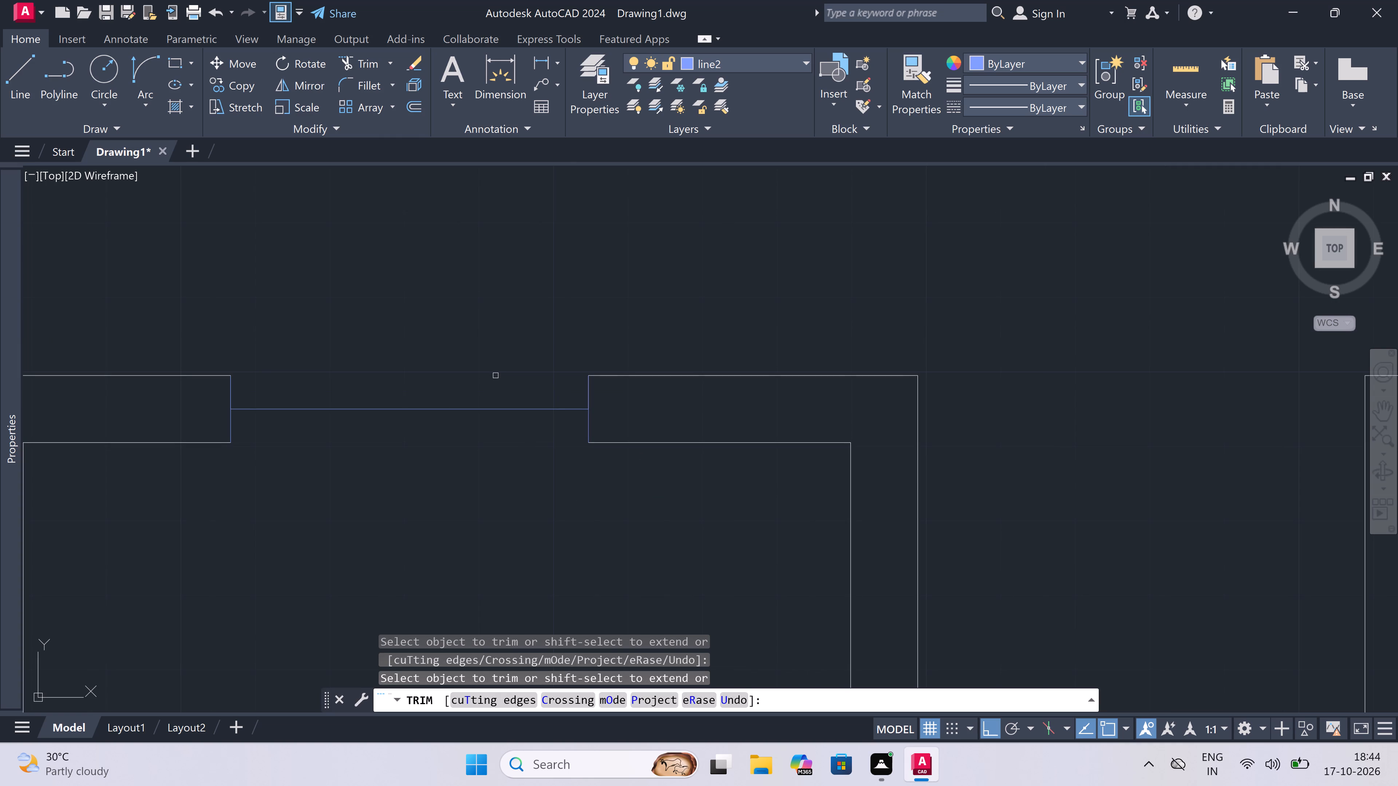
{"action": "key", "text": "Escape"}
Draw the 4' window's outer and inner face lines between the ends of its two jambs.
{"action": "type", "text": "l"}
{"action": "key", "text": "space"}
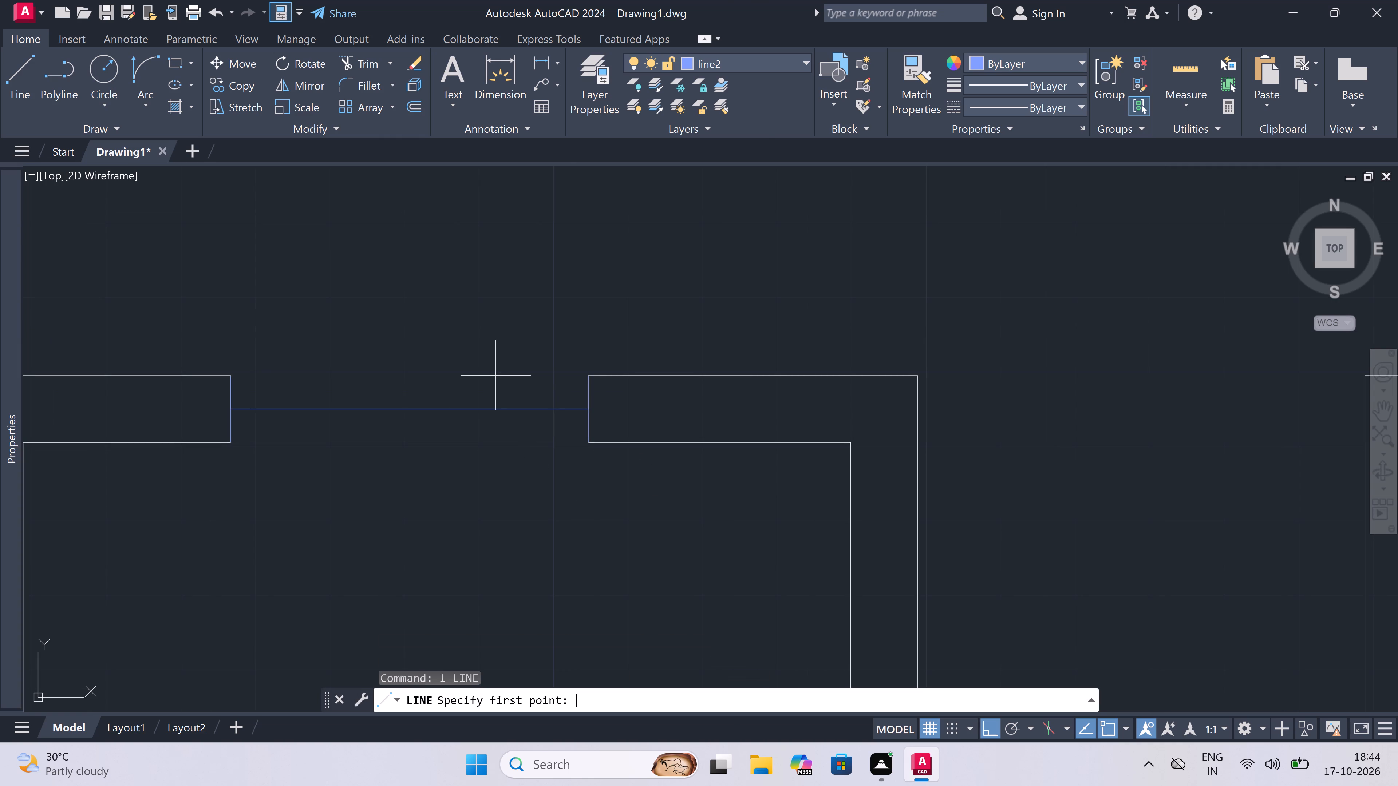
{"action": "left_click_drag", "start_coordinate": [229, 372], "coordinate": [232, 371]}
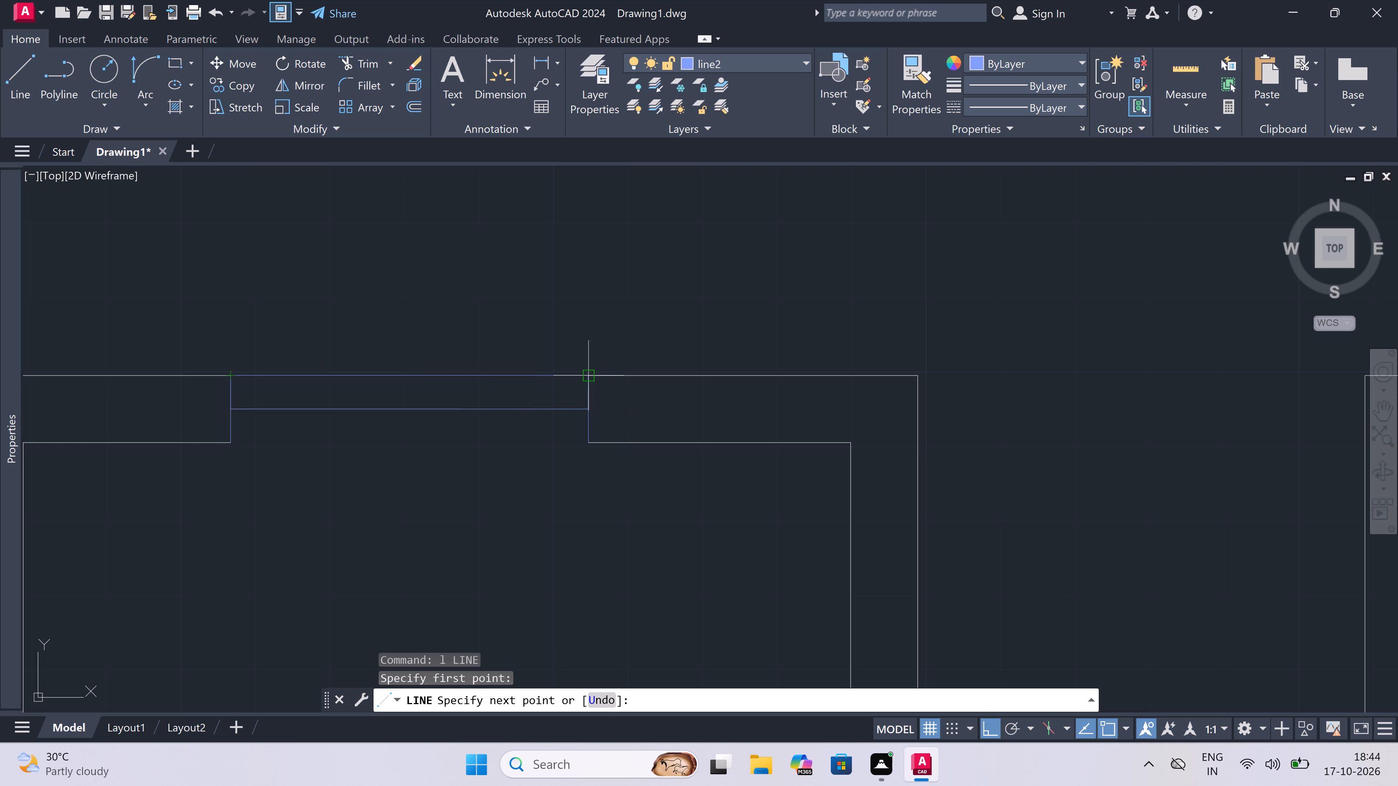
{"action": "left_click", "coordinate": [584, 376]}
{"action": "key", "text": "Escape"}
{"action": "key", "text": "space"}
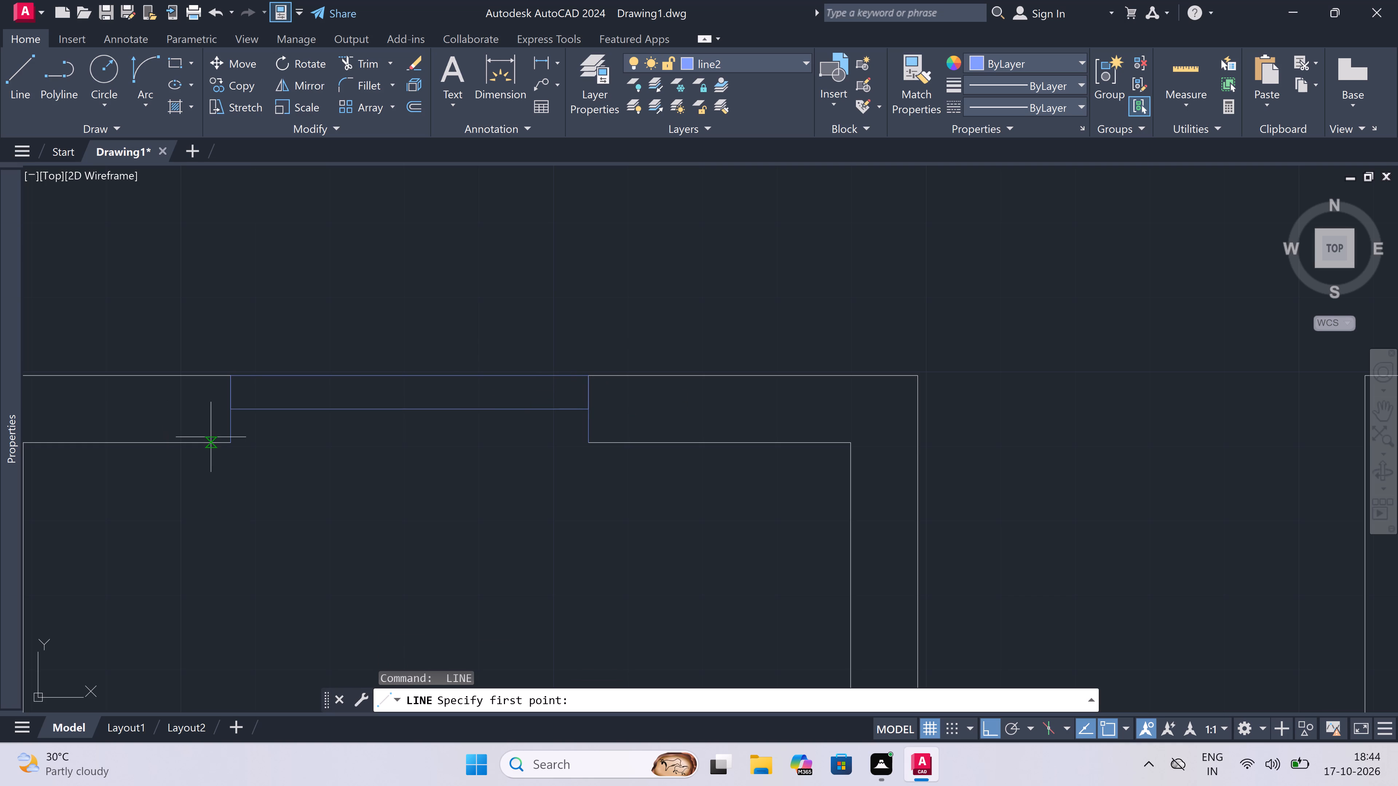
{"action": "left_click_drag", "start_coordinate": [234, 440], "coordinate": [248, 442]}
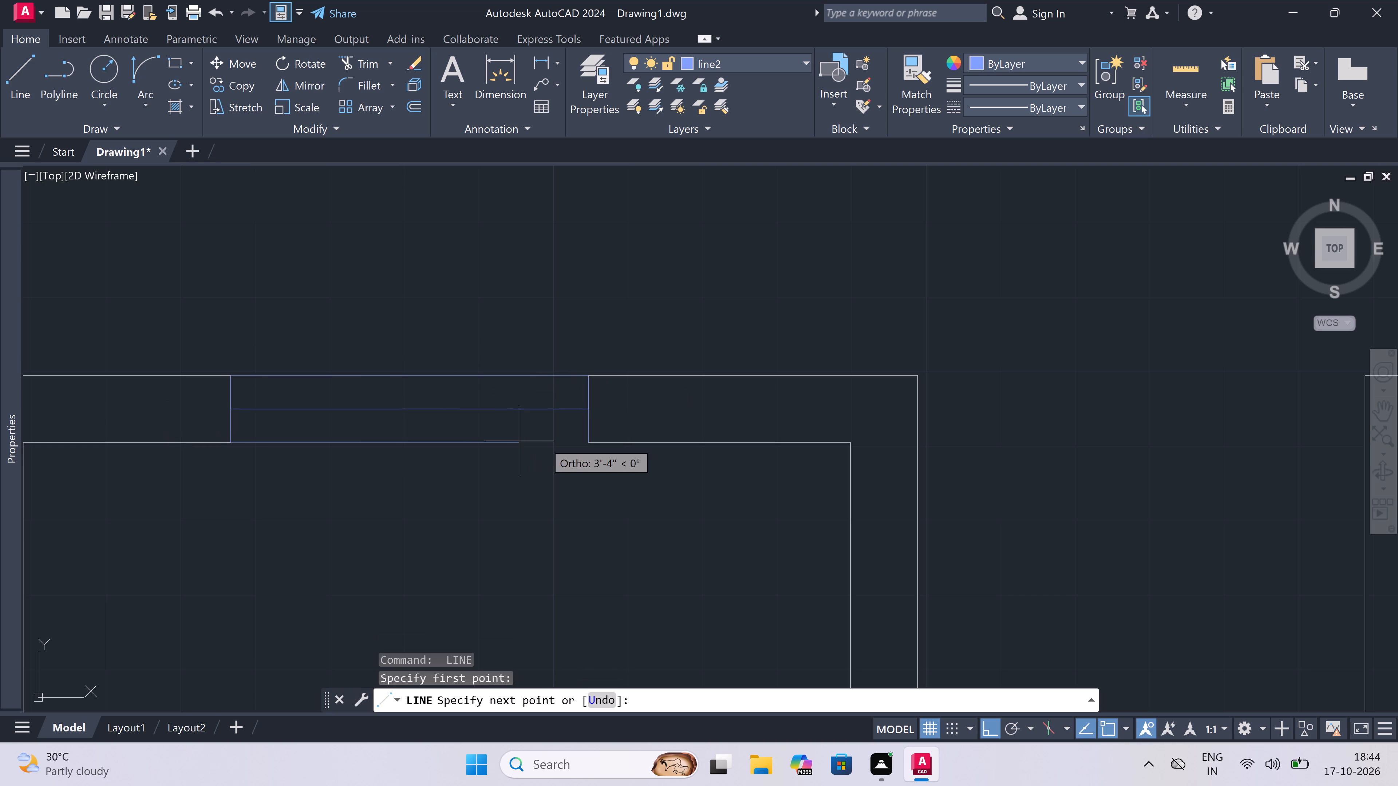
{"action": "left_click", "coordinate": [593, 444]}
{"action": "key", "text": "Escape"}
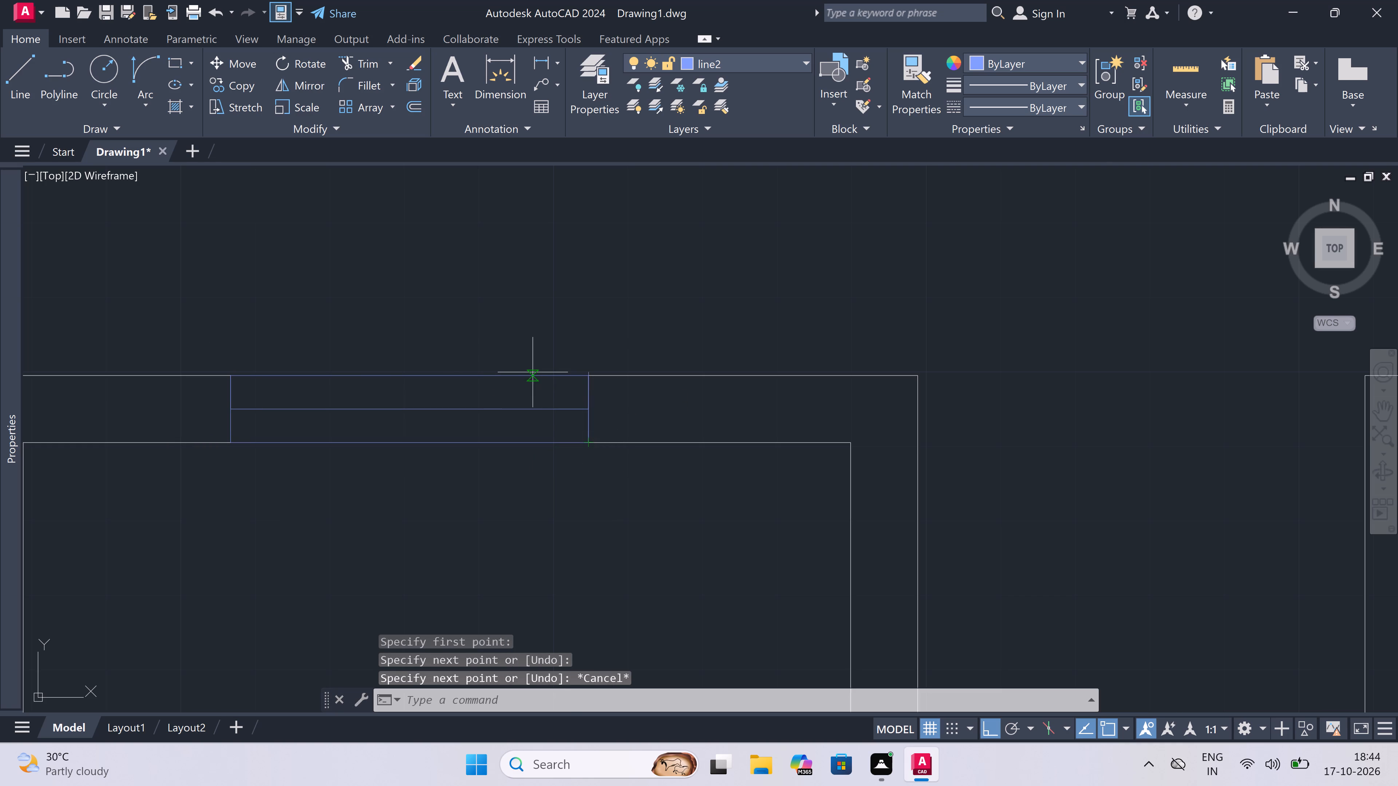
Draw a 4' window's centreline upward within the right exterior wall of the top unit's right room, with a jamb at each end.
{"action": "scroll", "coordinate": [533, 371], "scroll_direction": "down", "scroll_amount": 5}
{"action": "key", "text": "space"}
{"action": "scroll", "coordinate": [567, 433], "scroll_direction": "up", "scroll_amount": 3}
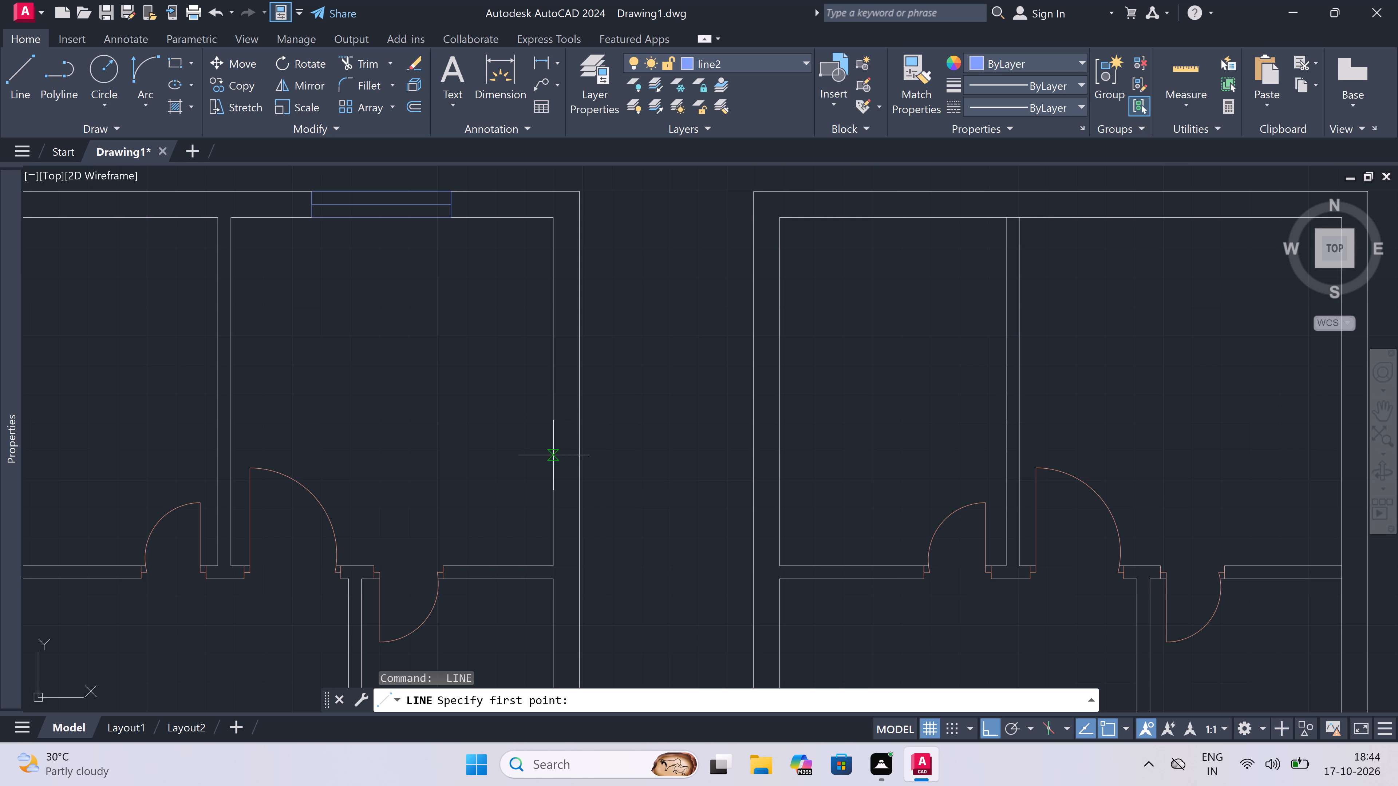
{"action": "left_click", "coordinate": [554, 479]}
{"action": "left_click", "coordinate": [573, 478]}
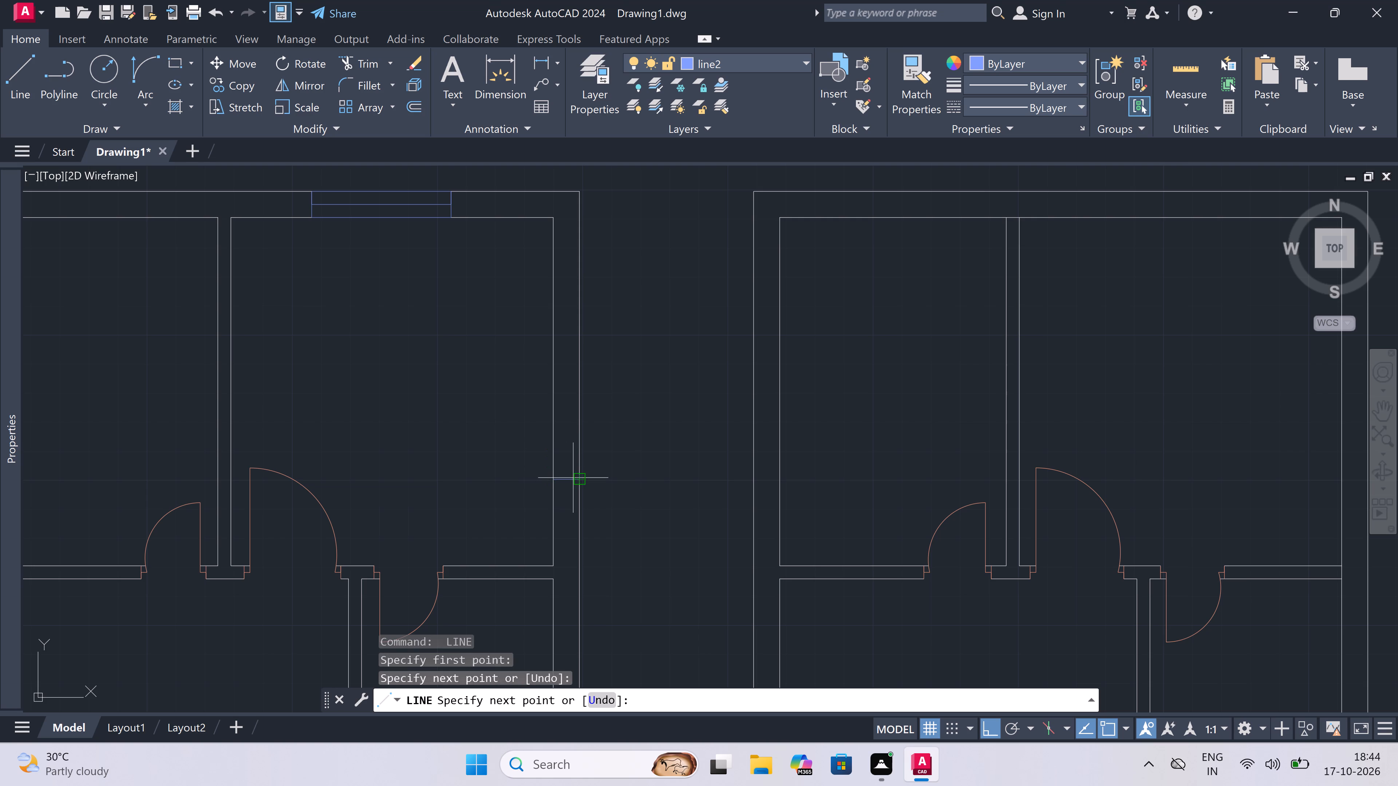
{"action": "left_click", "coordinate": [569, 480]}
{"action": "scroll", "coordinate": [582, 397], "scroll_direction": "up", "scroll_amount": 2}
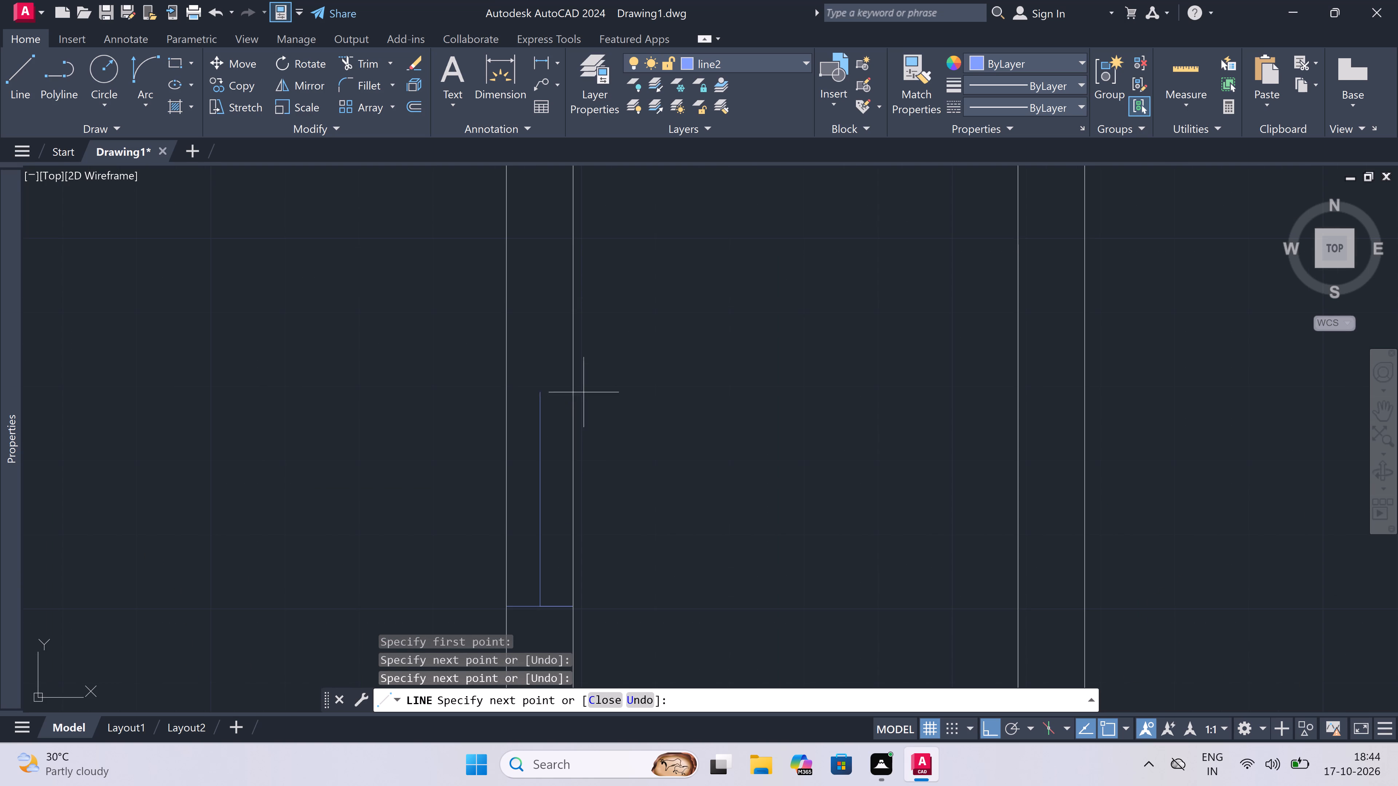
{"action": "type", "text": "4'"}
{"action": "key", "text": "space"}
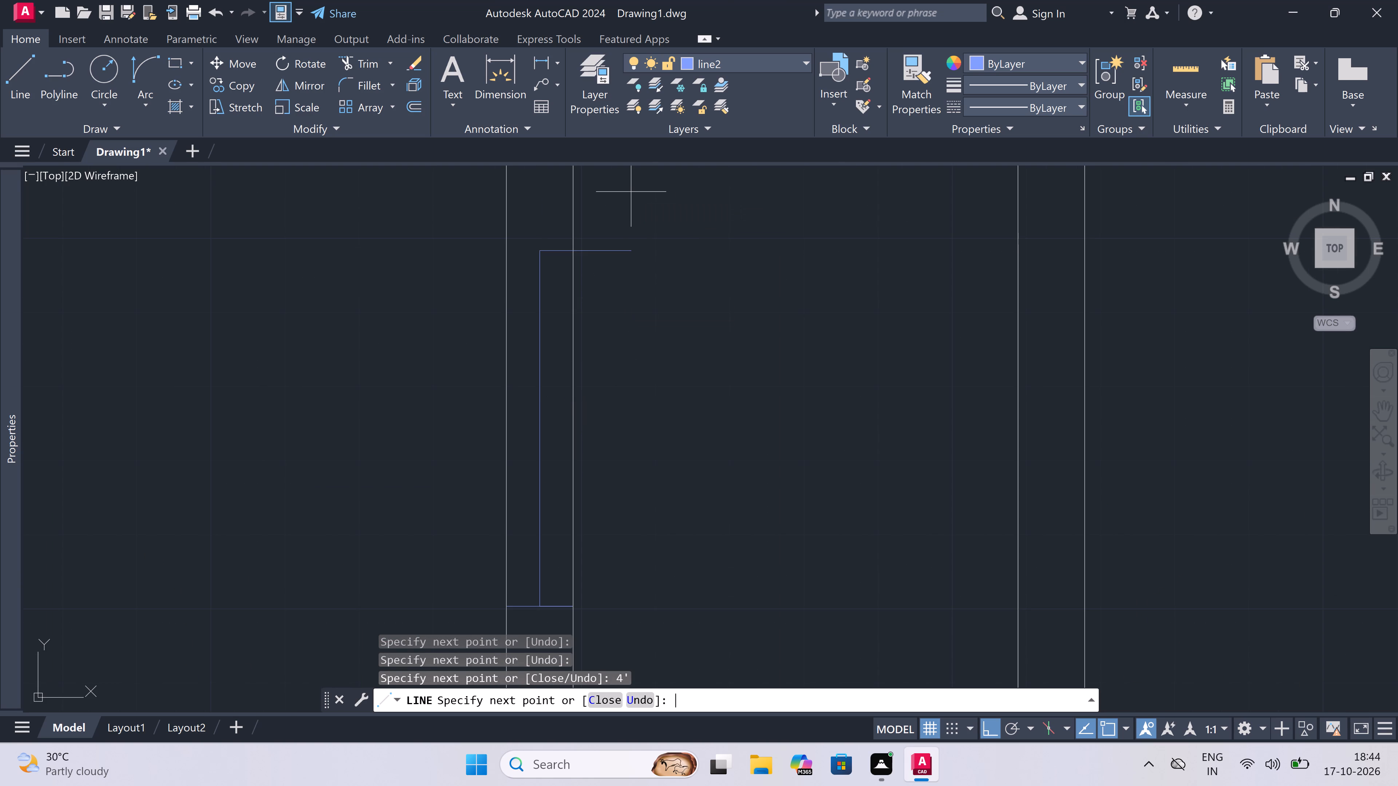
{"action": "left_click", "coordinate": [569, 245]}
{"action": "left_click", "coordinate": [503, 248]}
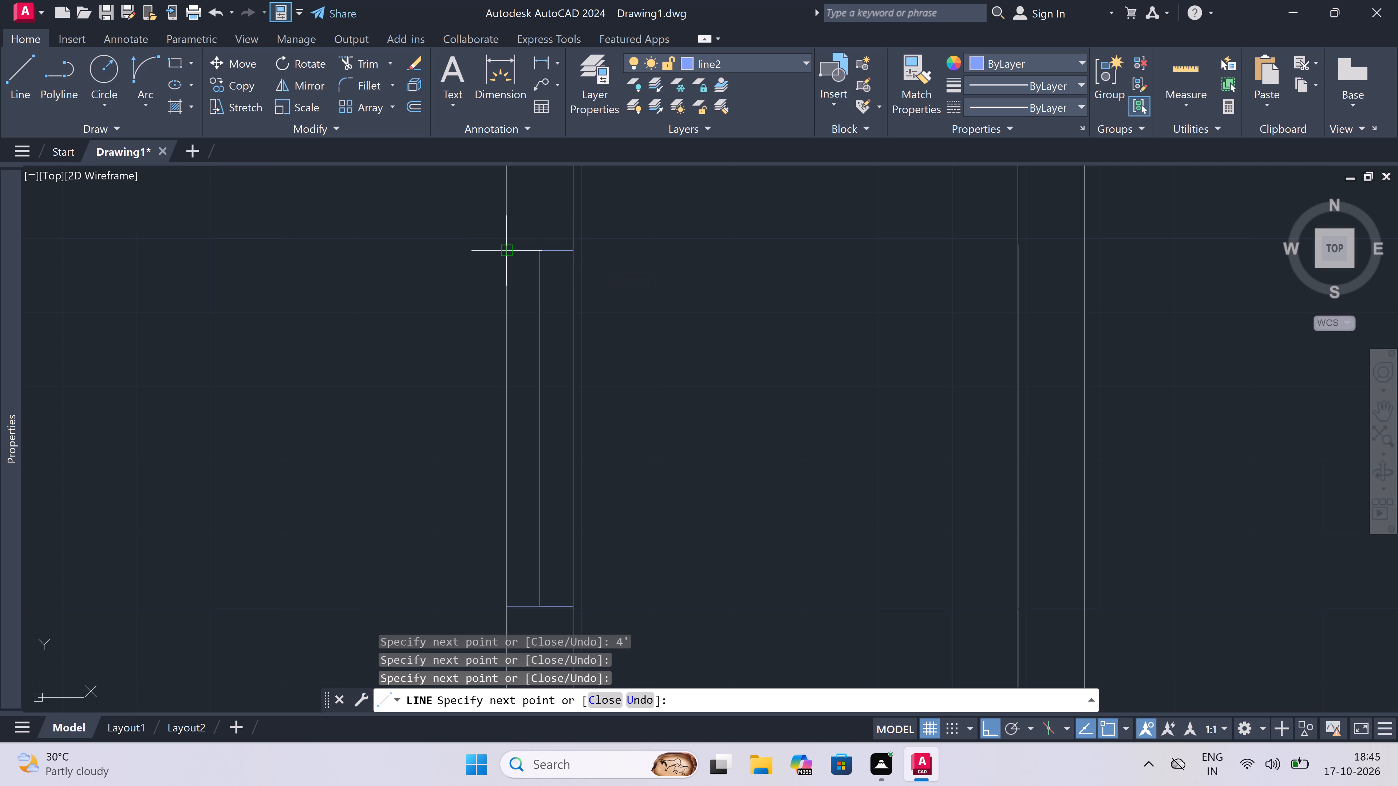
{"action": "key", "text": "Escape"}
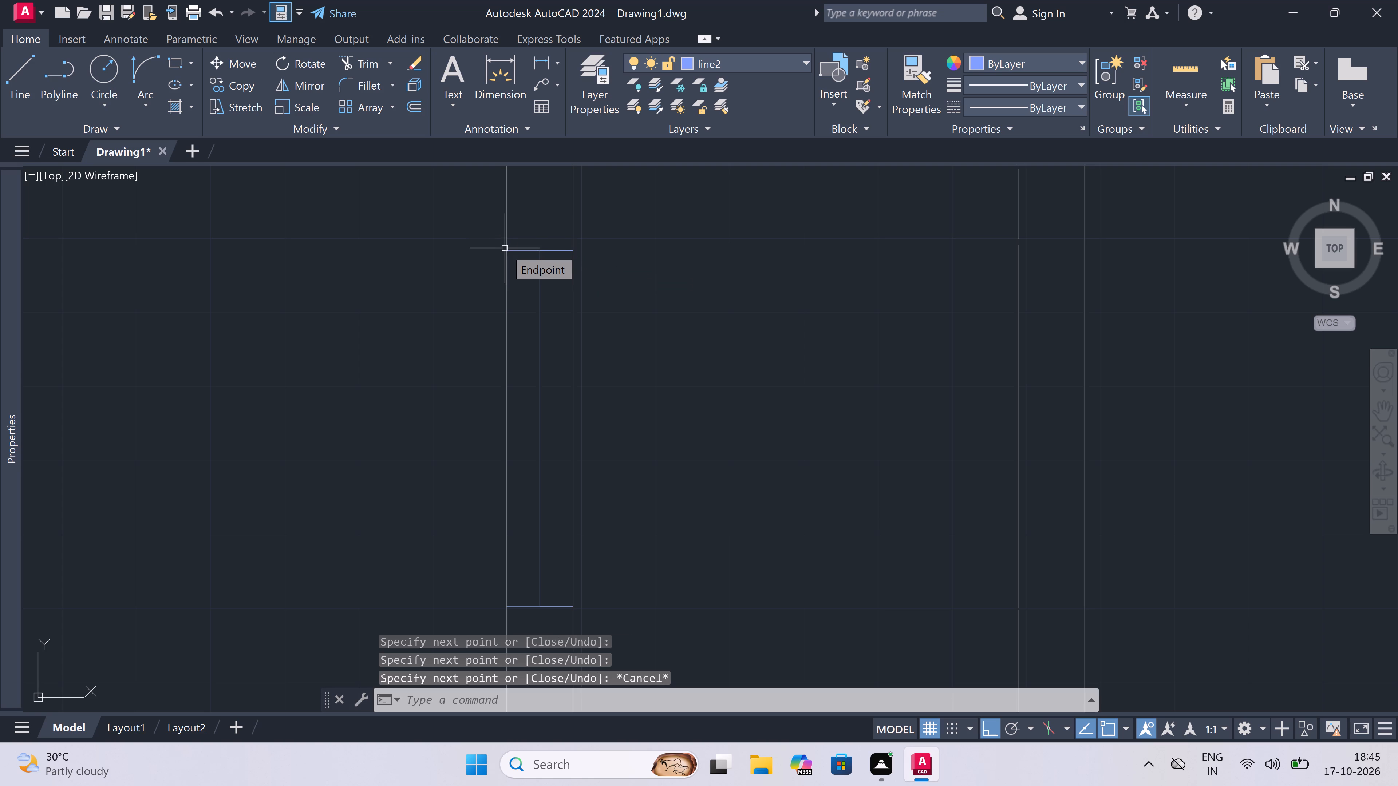
Trim both right-wall lines between the new 4' window's jambs.
{"action": "key", "text": "t"}
{"action": "key", "text": "r"}
{"action": "key", "text": "space"}
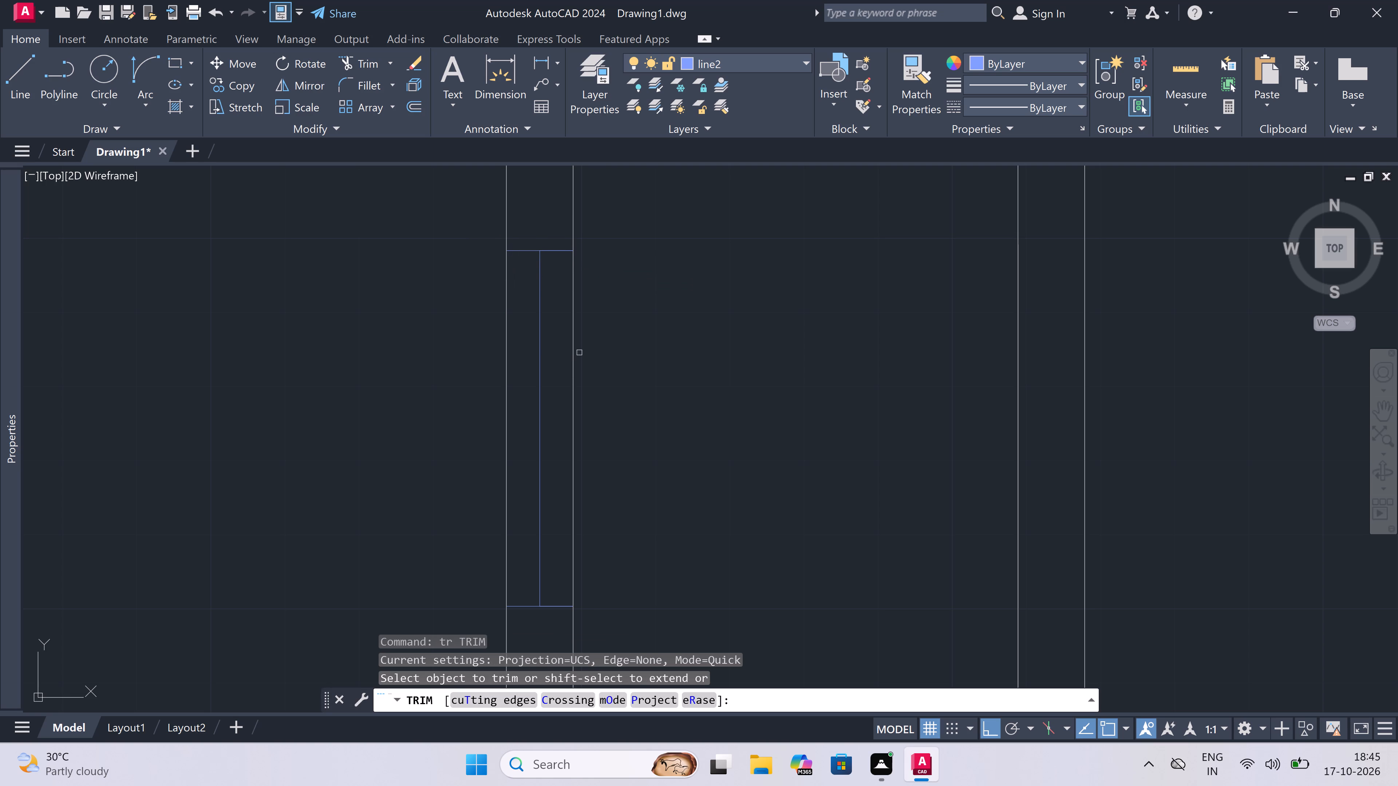
{"action": "left_click", "coordinate": [575, 351]}
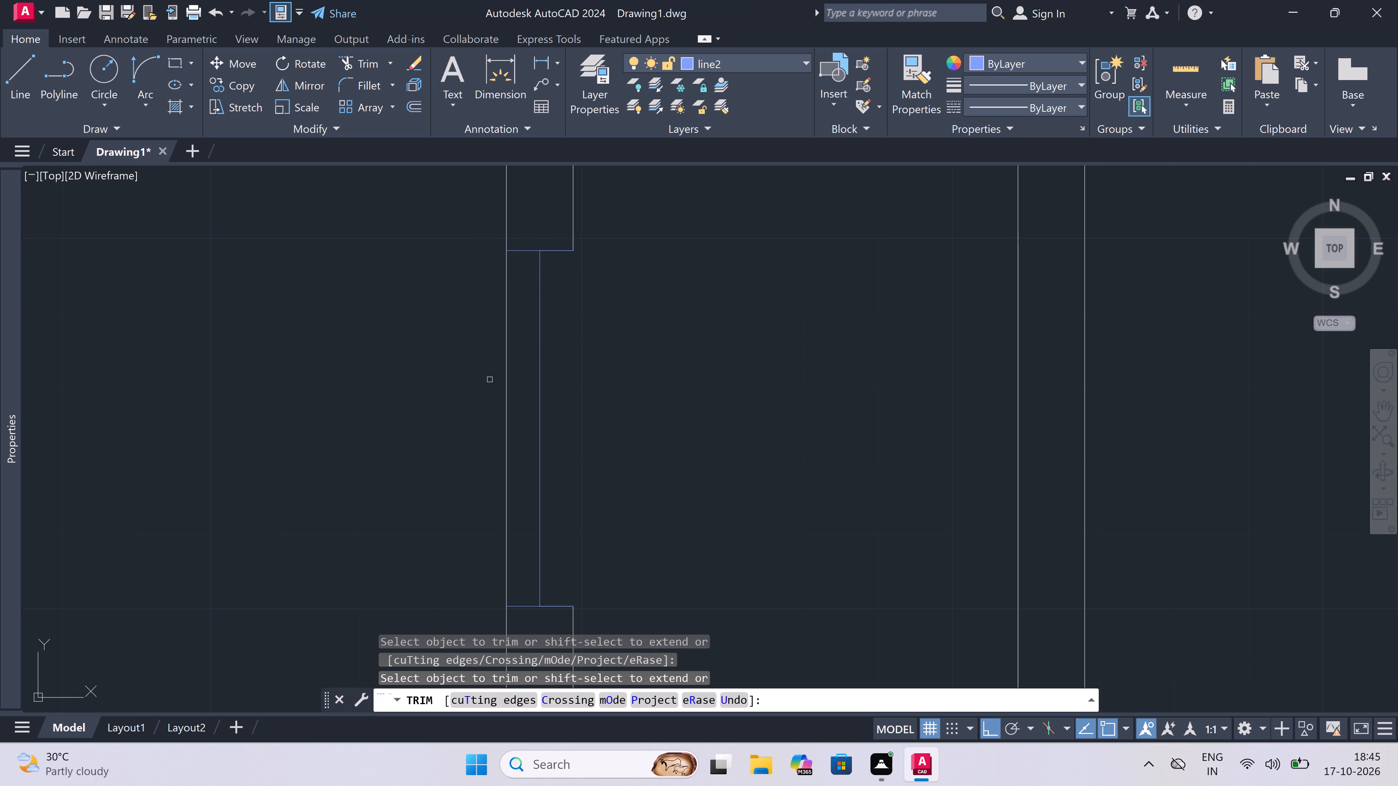
{"action": "left_click", "coordinate": [507, 366]}
{"action": "key", "text": "Escape"}
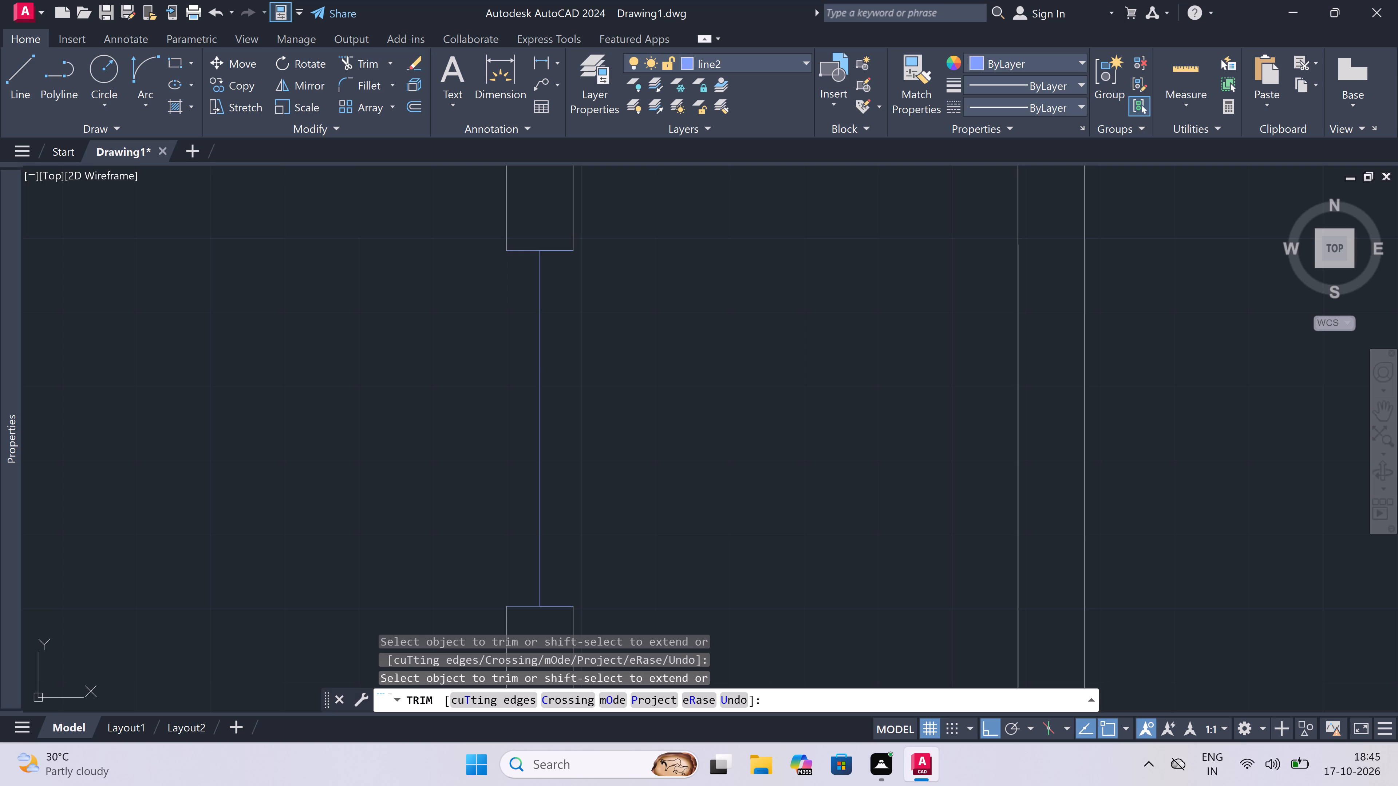
Draw the inner and outer face lines of the right-wall 4' window between its jamb ends.
{"action": "type", "text": "l"}
{"action": "key", "text": "space"}
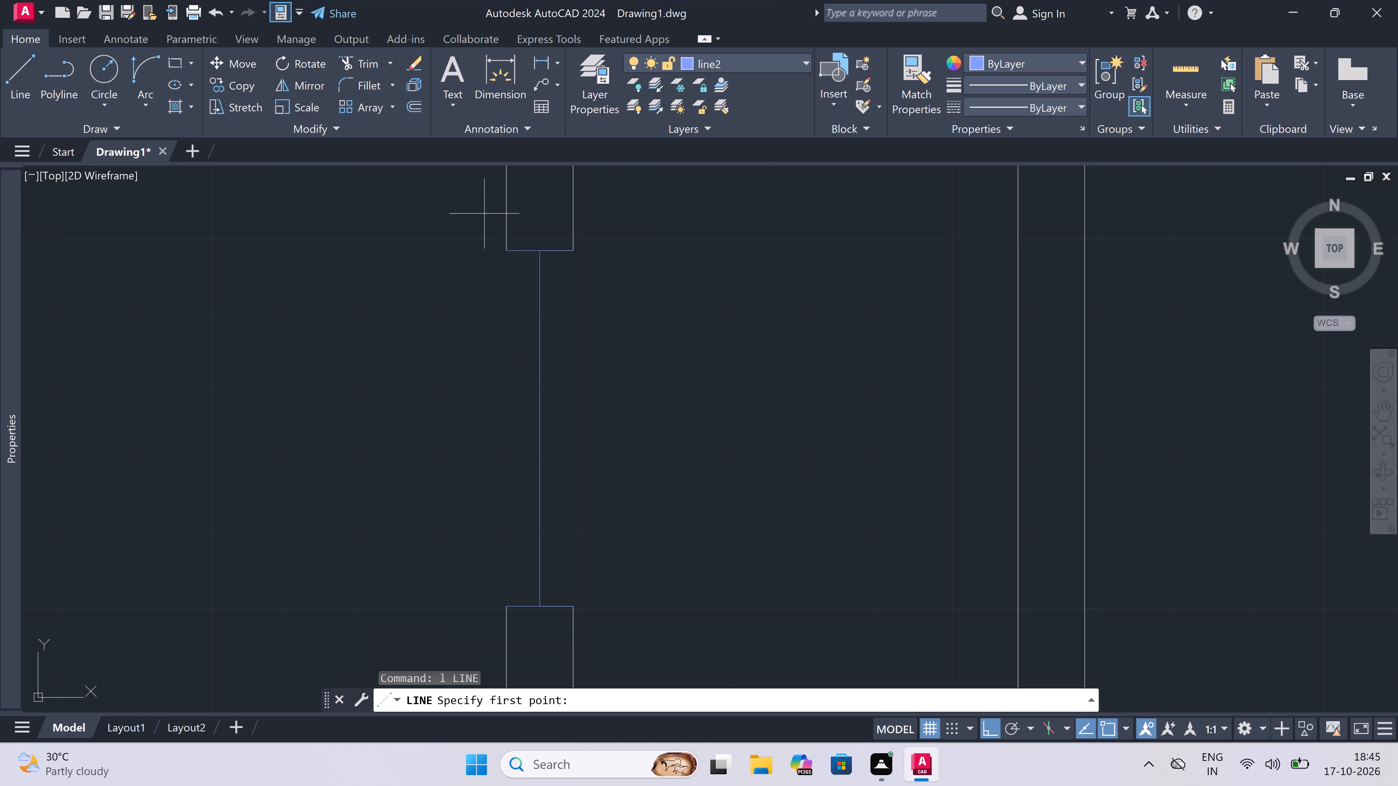
{"action": "left_click", "coordinate": [503, 252]}
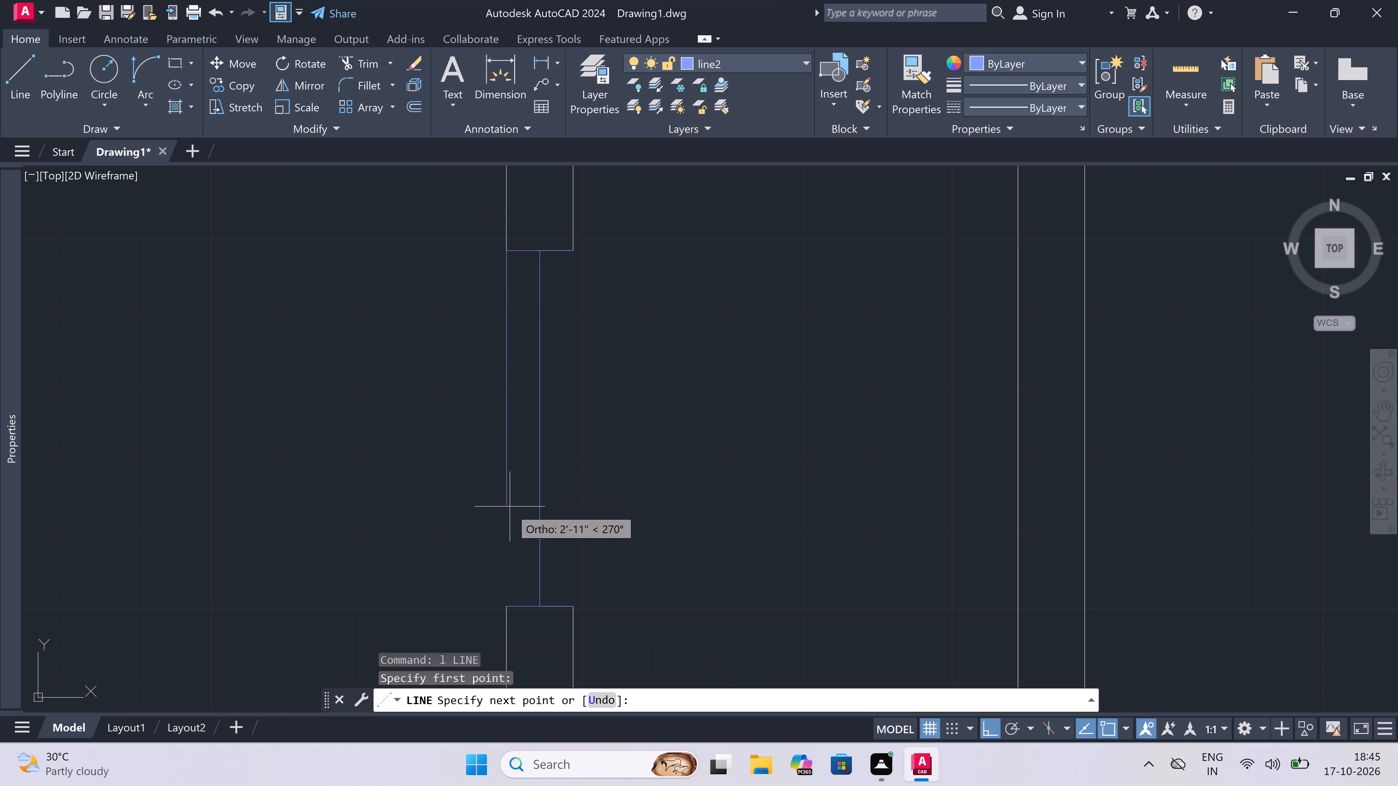
{"action": "left_click", "coordinate": [504, 608]}
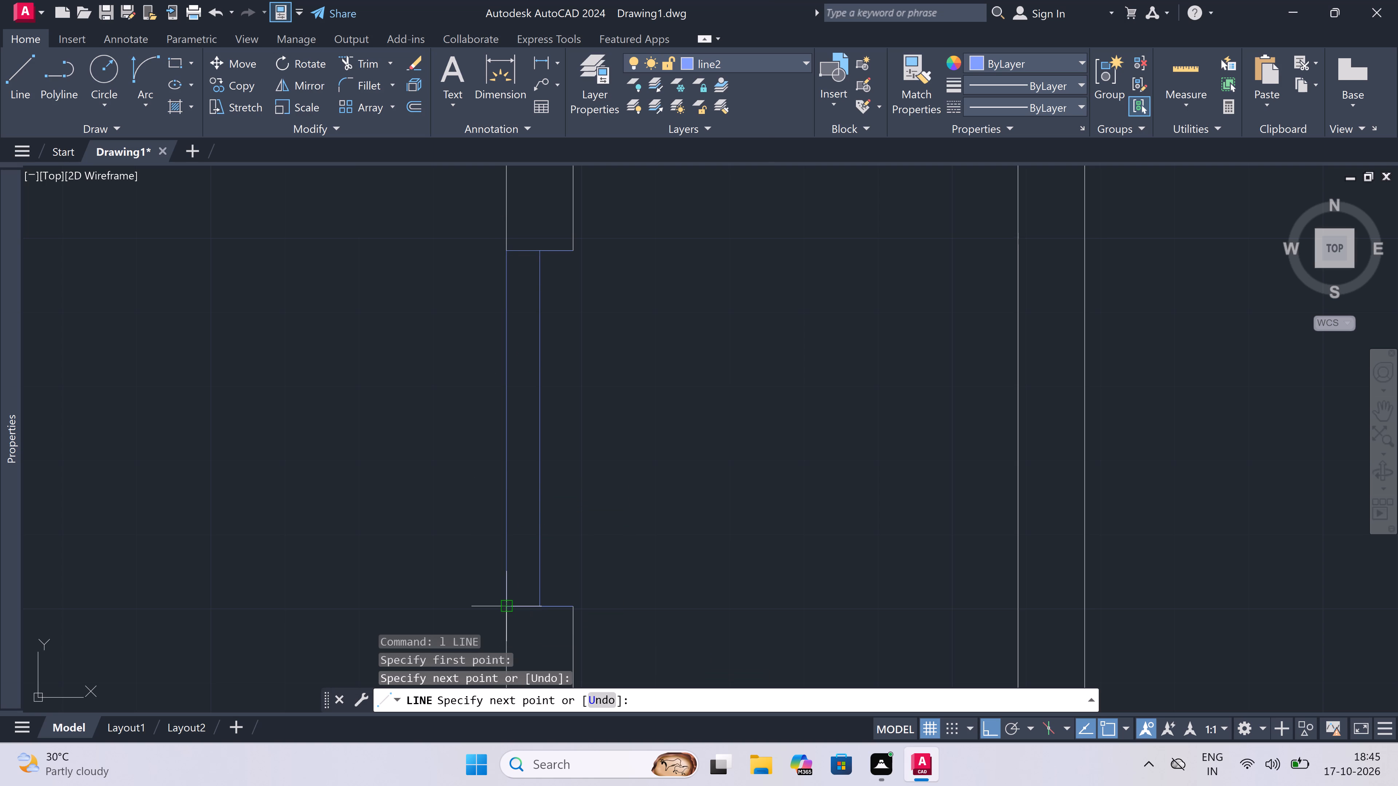
{"action": "key", "text": "Escape"}
{"action": "key", "text": "space"}
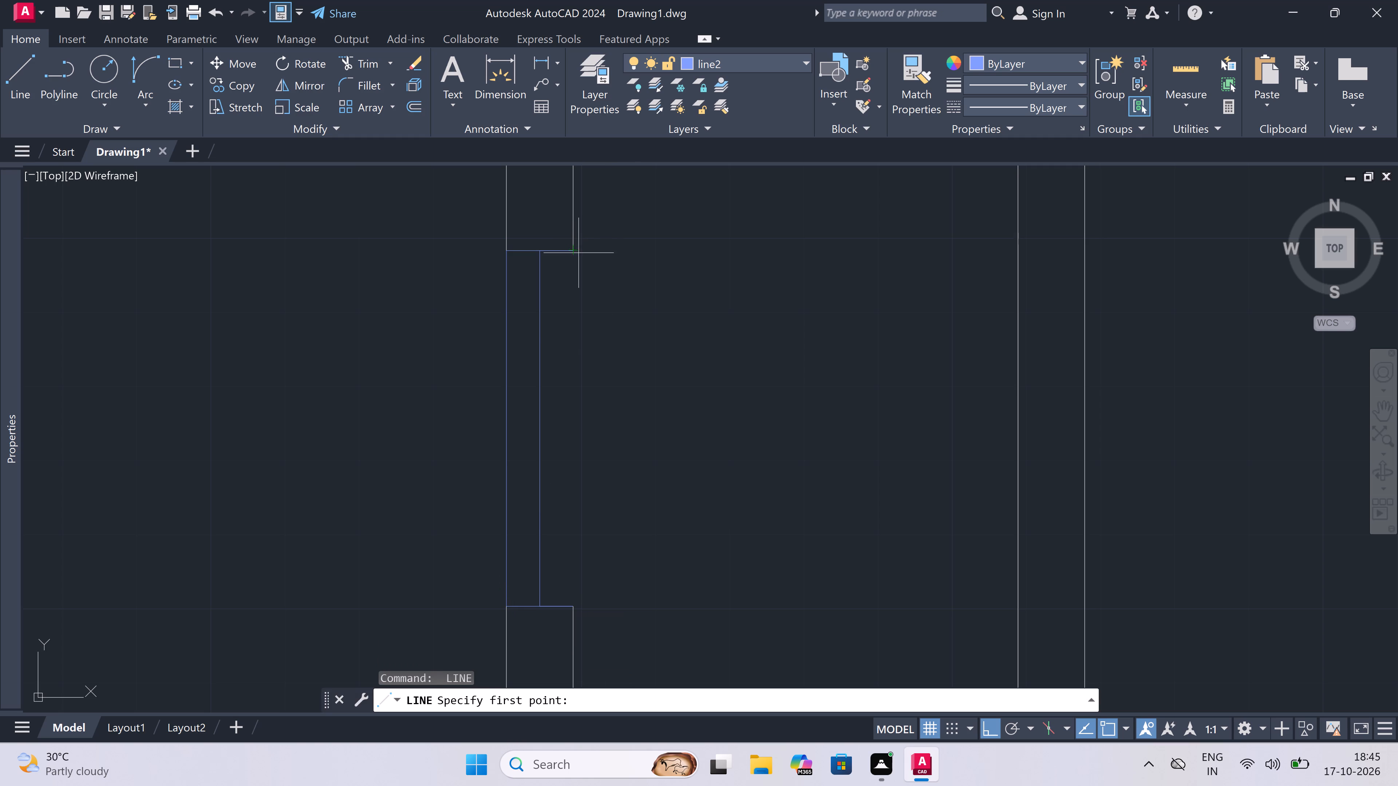
{"action": "left_click_drag", "start_coordinate": [577, 253], "coordinate": [577, 266]}
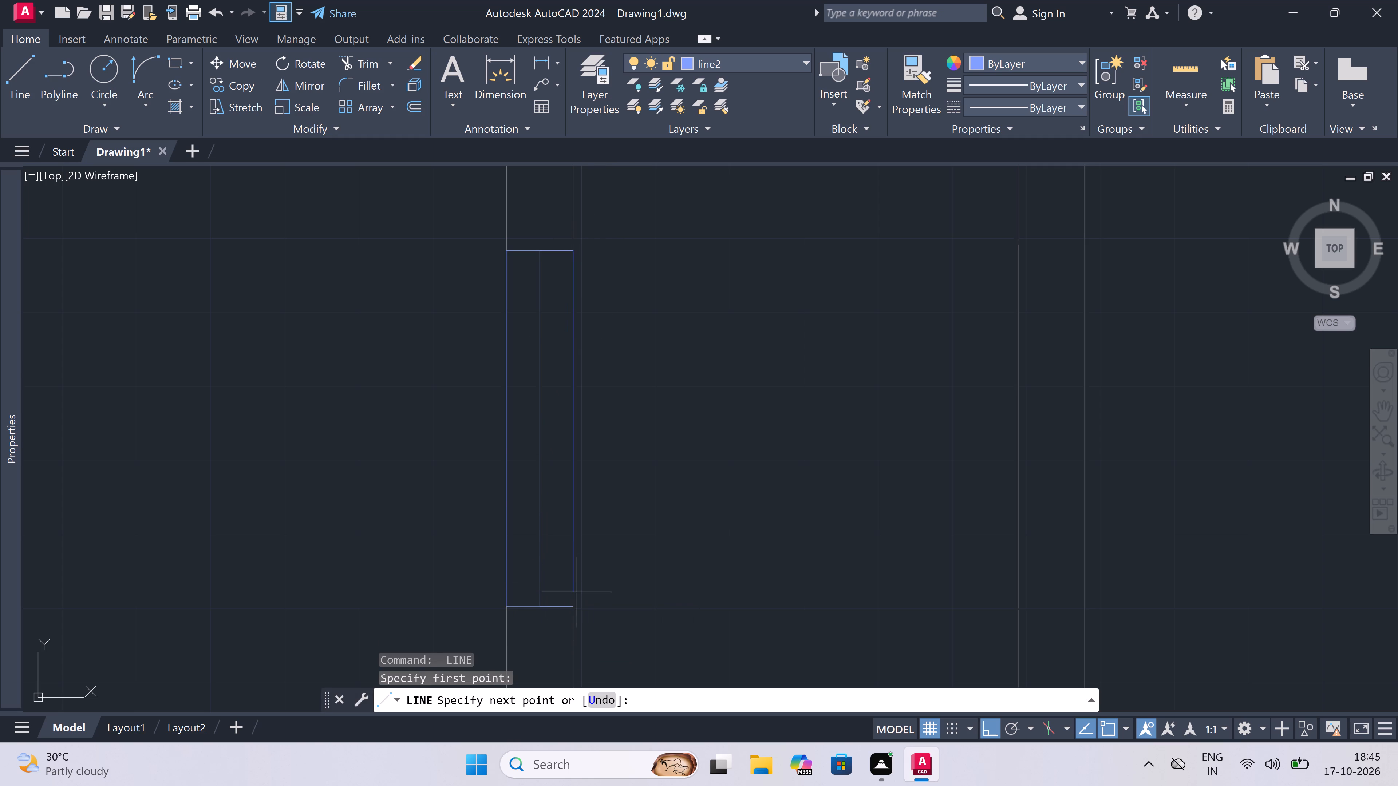
{"action": "left_click", "coordinate": [571, 603]}
{"action": "key", "text": "Escape"}
Draw a 2' window's centreline upward within the small room's right exterior wall, with a jamb at each end.
{"action": "scroll", "coordinate": [542, 383], "scroll_direction": "down", "scroll_amount": 5}
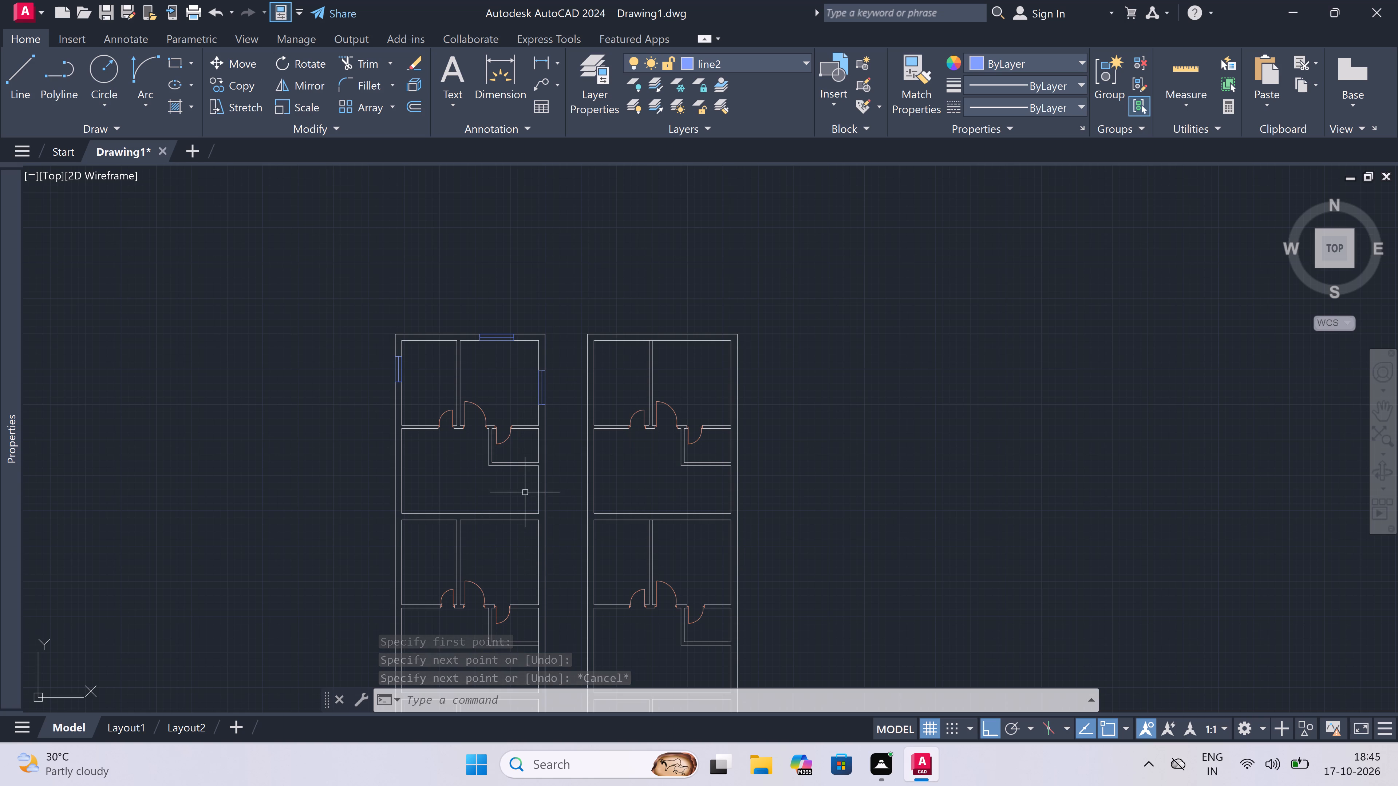
{"action": "scroll", "coordinate": [530, 453], "scroll_direction": "up", "scroll_amount": 4}
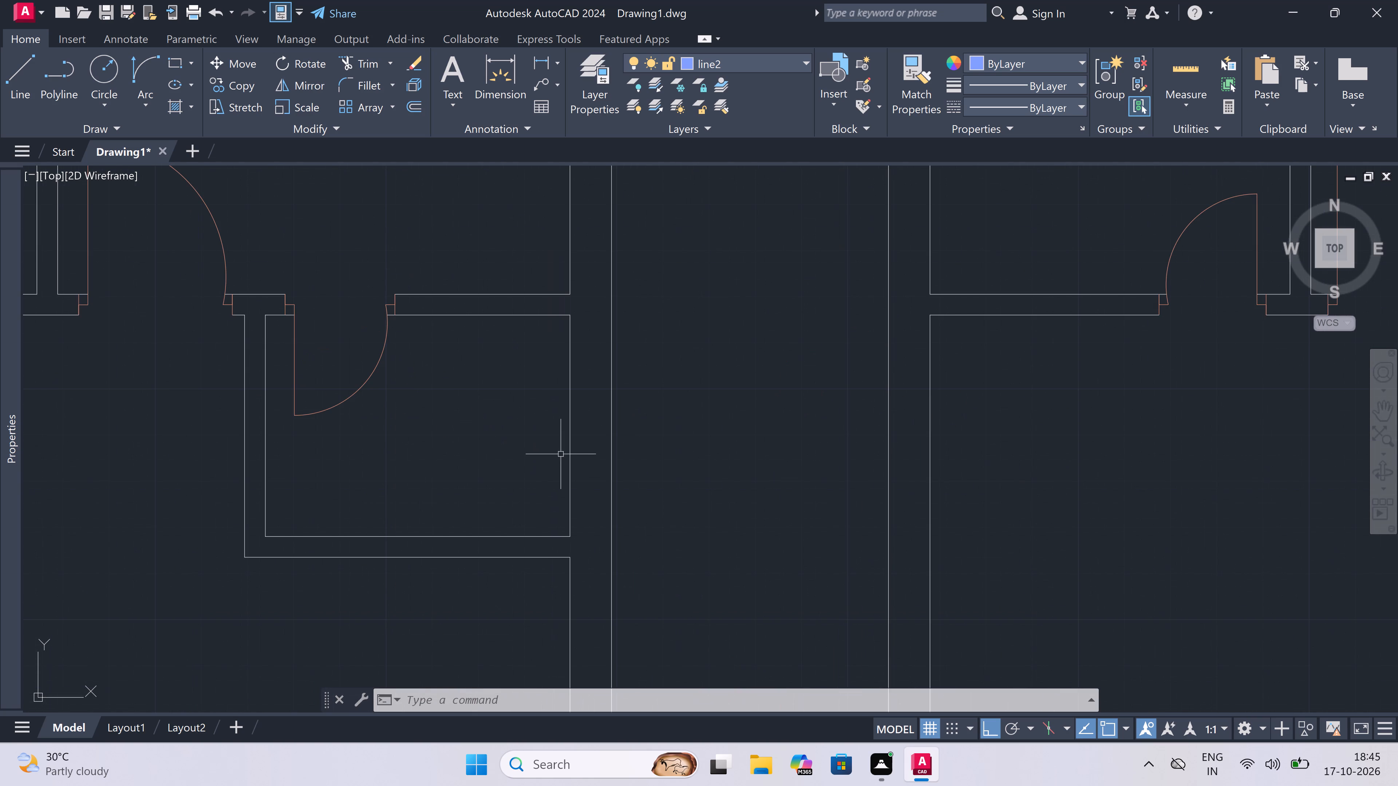
{"action": "key", "text": "space"}
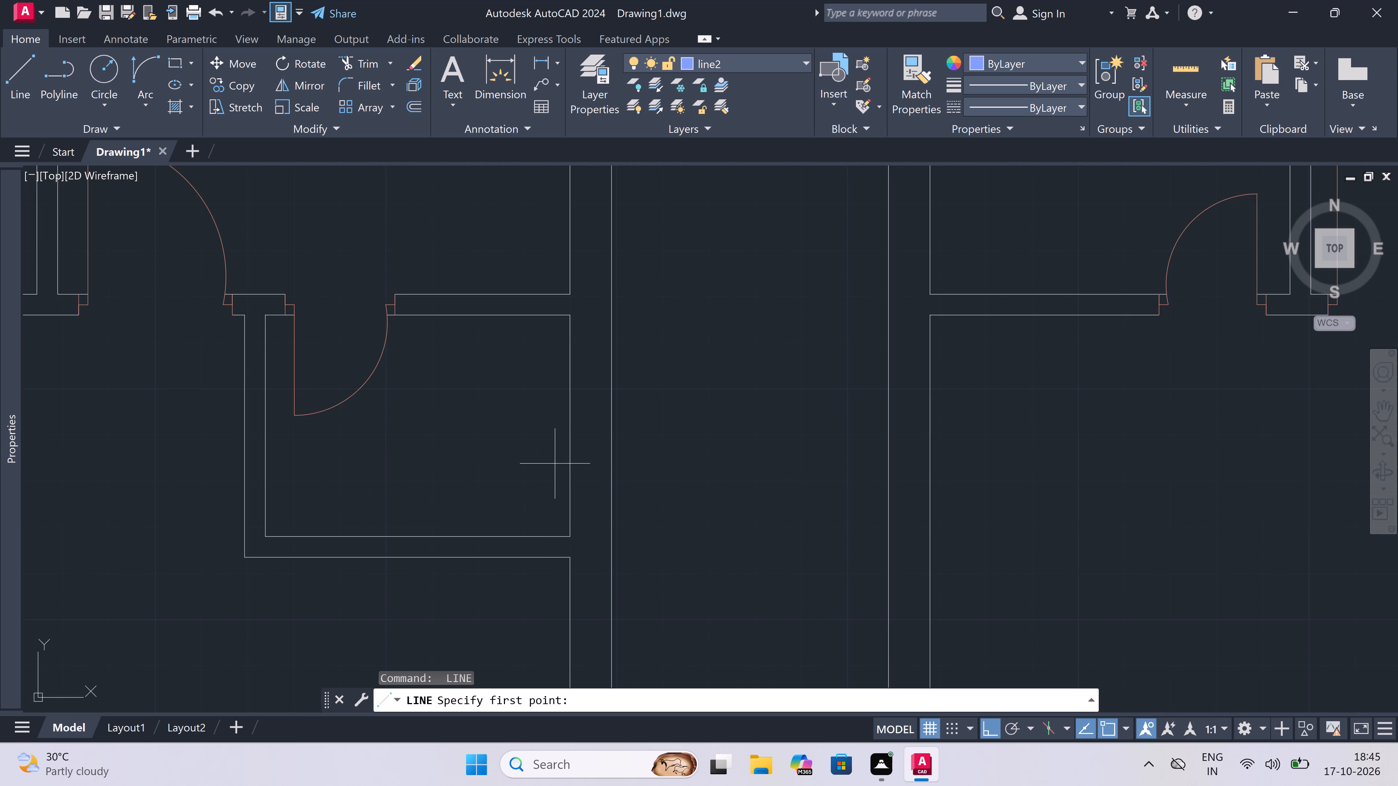
{"action": "left_click", "coordinate": [575, 465]}
{"action": "left_click", "coordinate": [607, 468]}
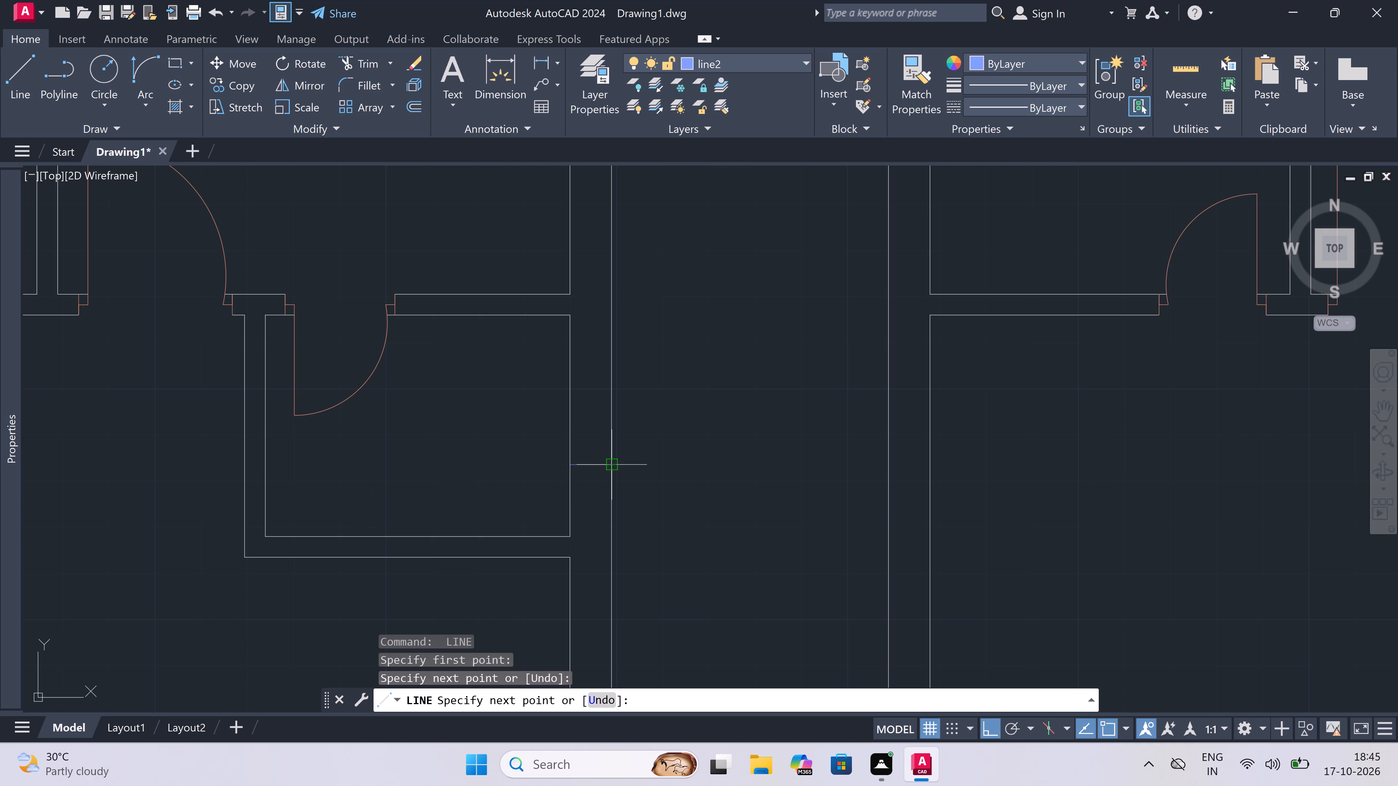
{"action": "left_click_drag", "start_coordinate": [586, 468], "coordinate": [589, 455]}
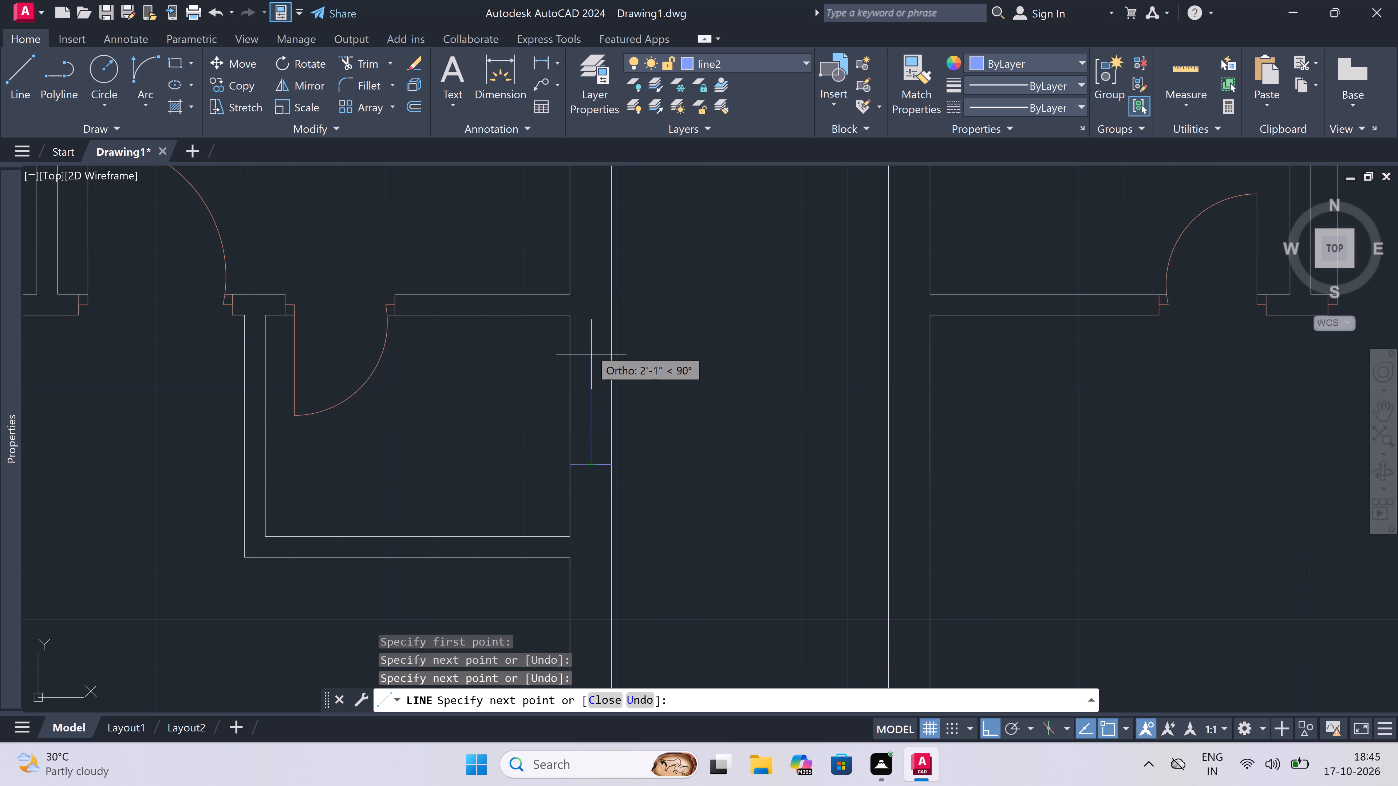
{"action": "type", "text": "2'"}
{"action": "key", "text": "space"}
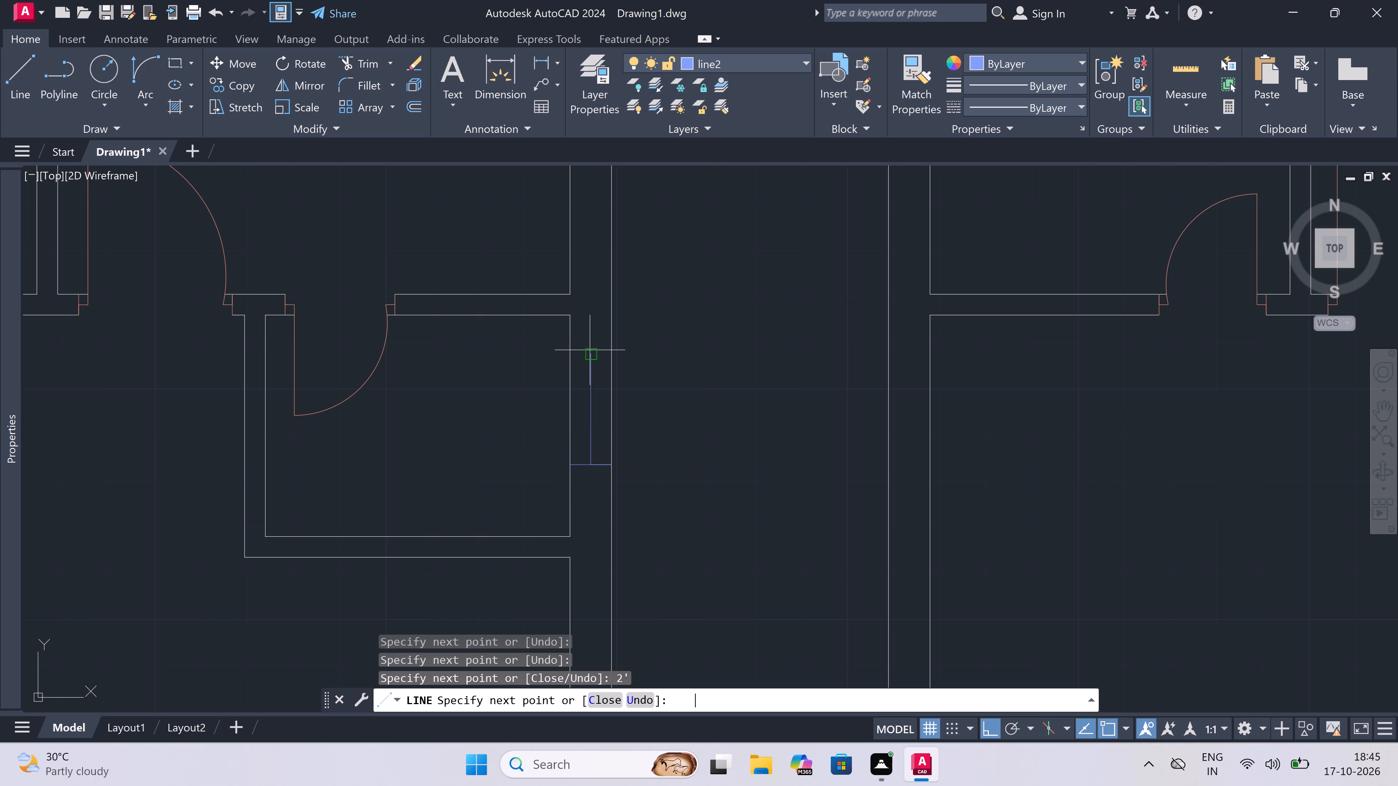
{"action": "scroll", "coordinate": [575, 355], "scroll_direction": "up", "scroll_amount": 1}
{"action": "left_click", "coordinate": [569, 350]}
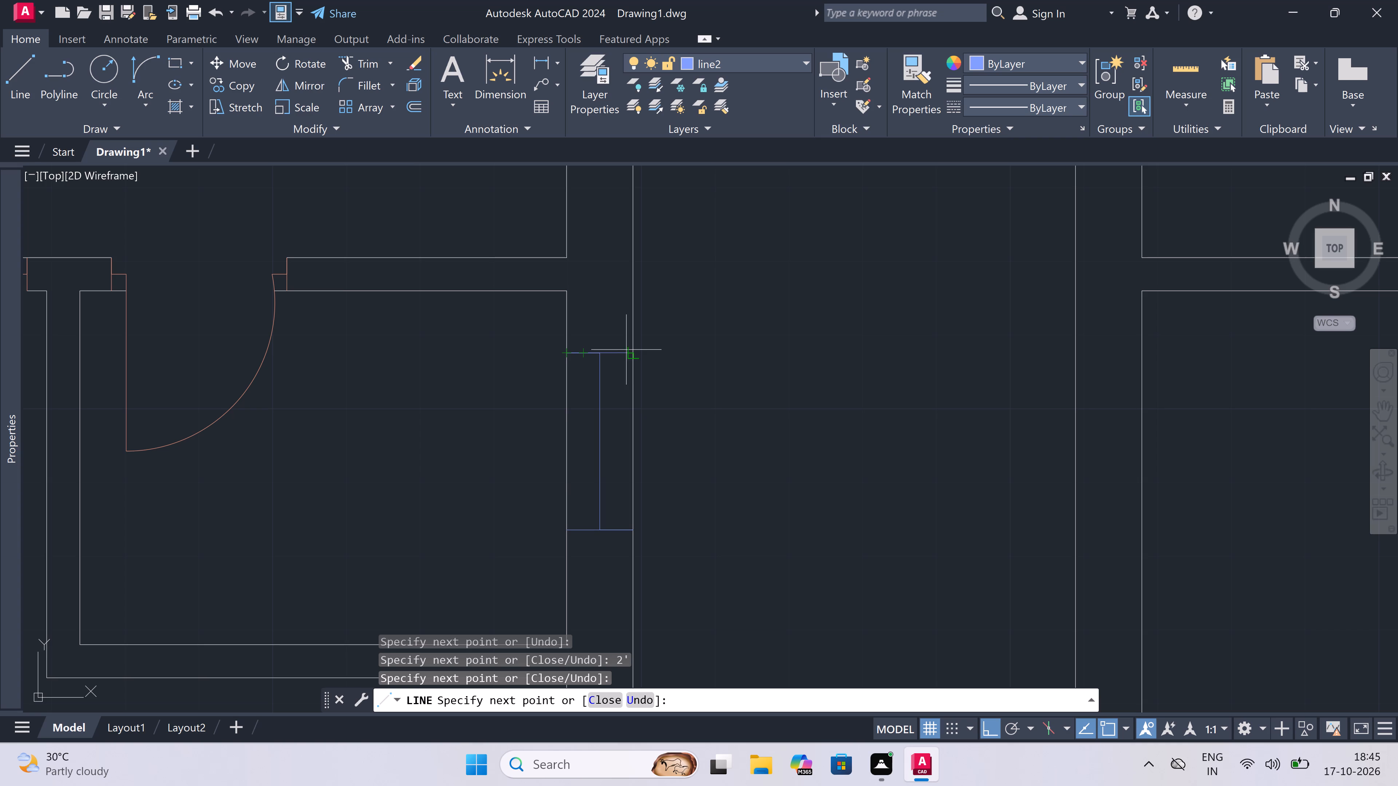
{"action": "left_click", "coordinate": [636, 353]}
{"action": "key", "text": "Escape"}
Trim both exterior wall lines between the small room's 2' window jambs.
{"action": "key", "text": "t"}
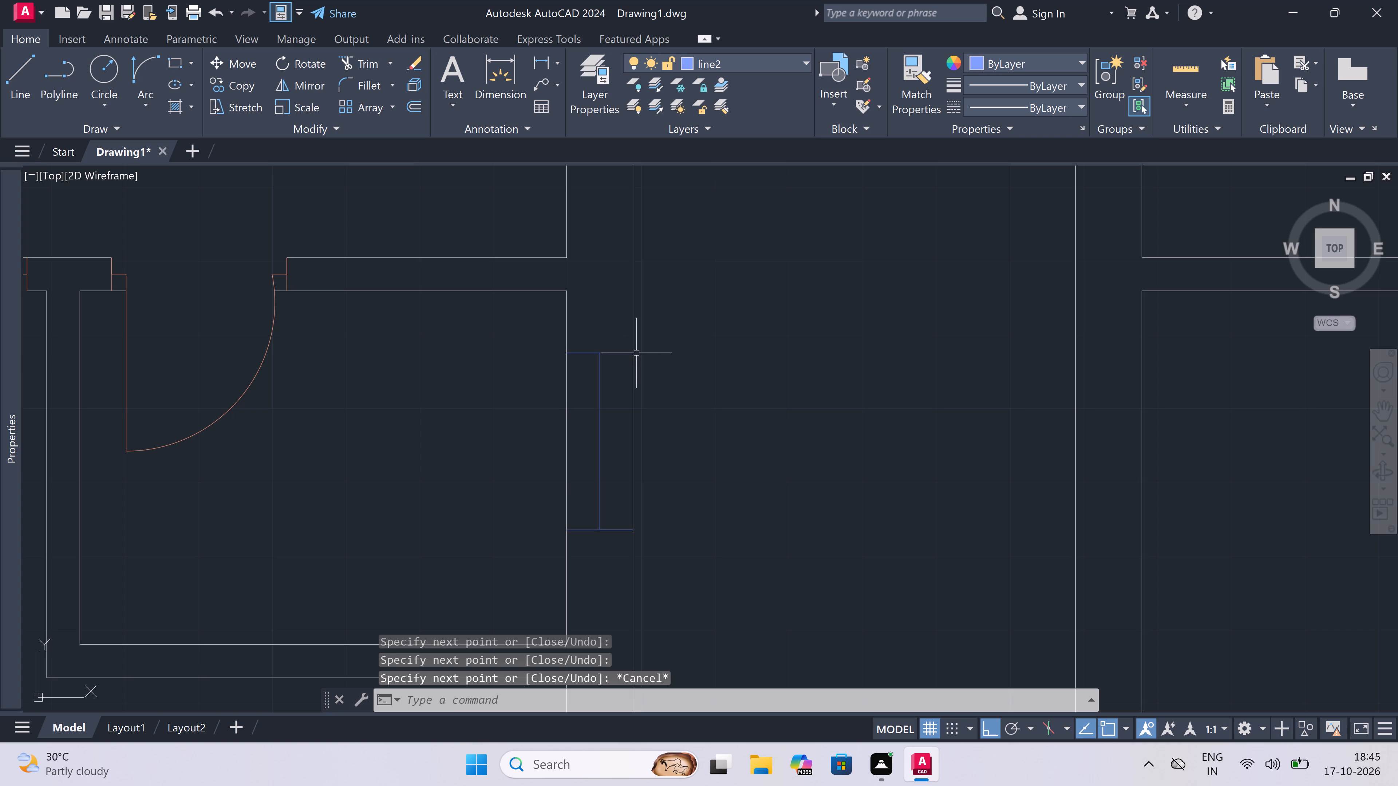
{"action": "key", "text": "r"}
{"action": "key", "text": "space"}
{"action": "left_click", "coordinate": [631, 414]}
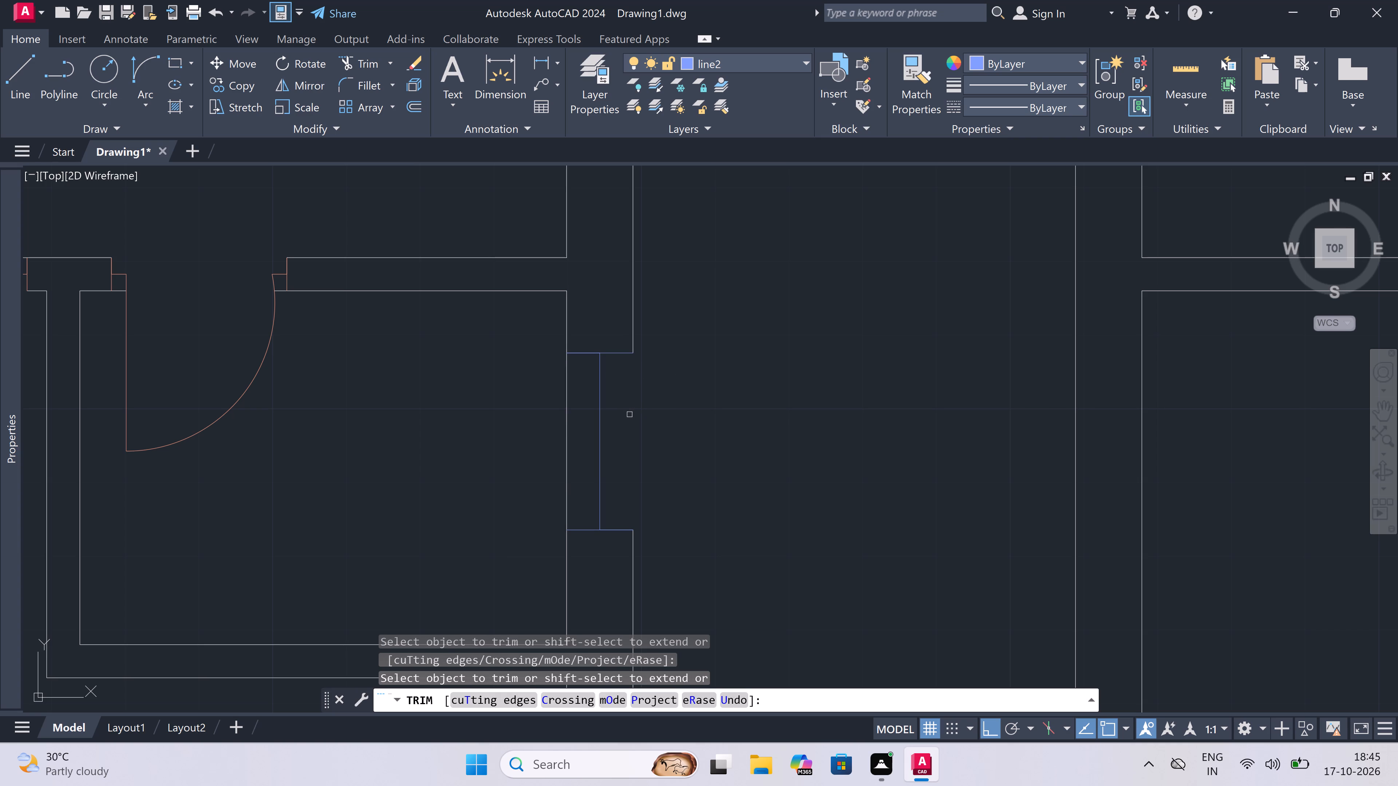
{"action": "left_click", "coordinate": [569, 428]}
{"action": "key", "text": "Escape"}
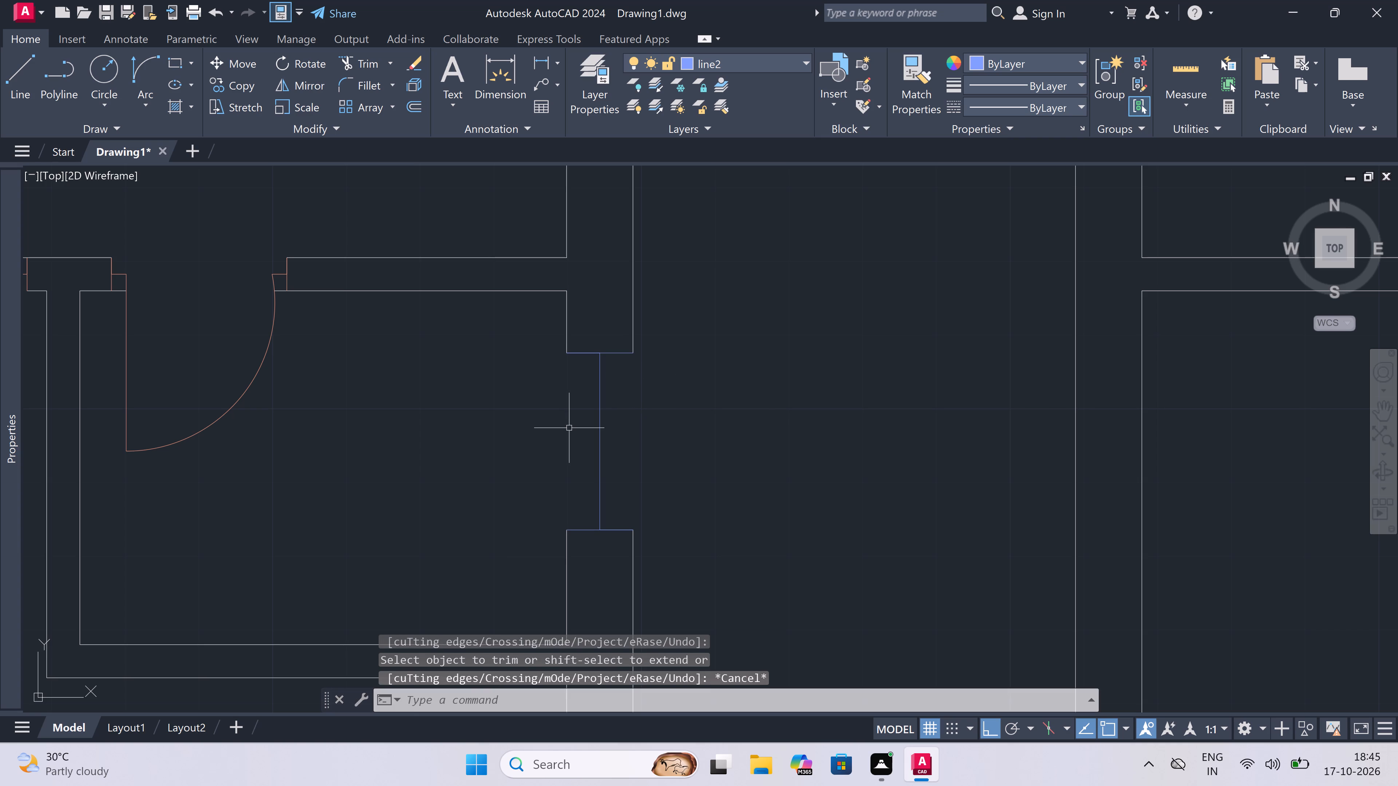
Draw the inner and outer face lines of the small room's 2' window between its jamb ends.
{"action": "type", "text": "l"}
{"action": "key", "text": "space"}
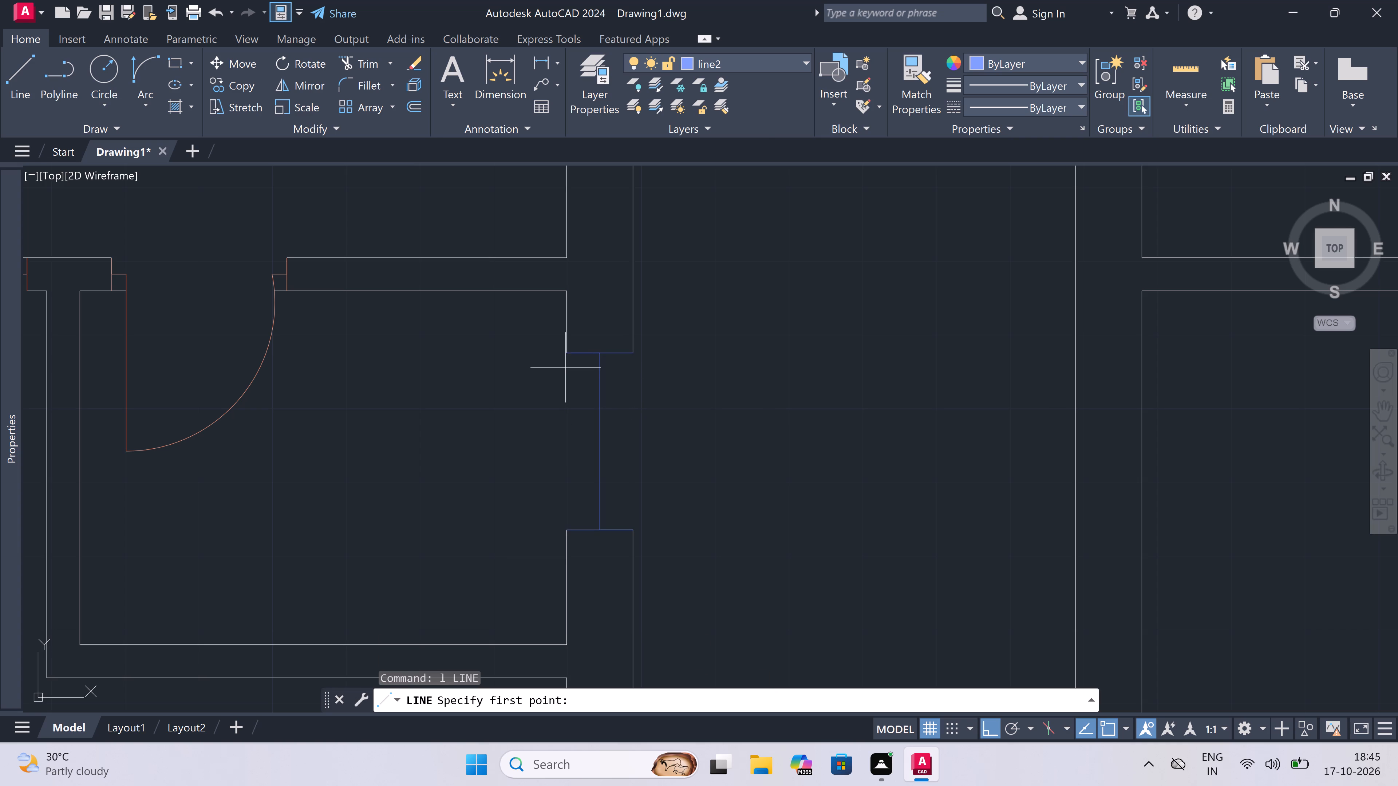
{"action": "left_click", "coordinate": [563, 354]}
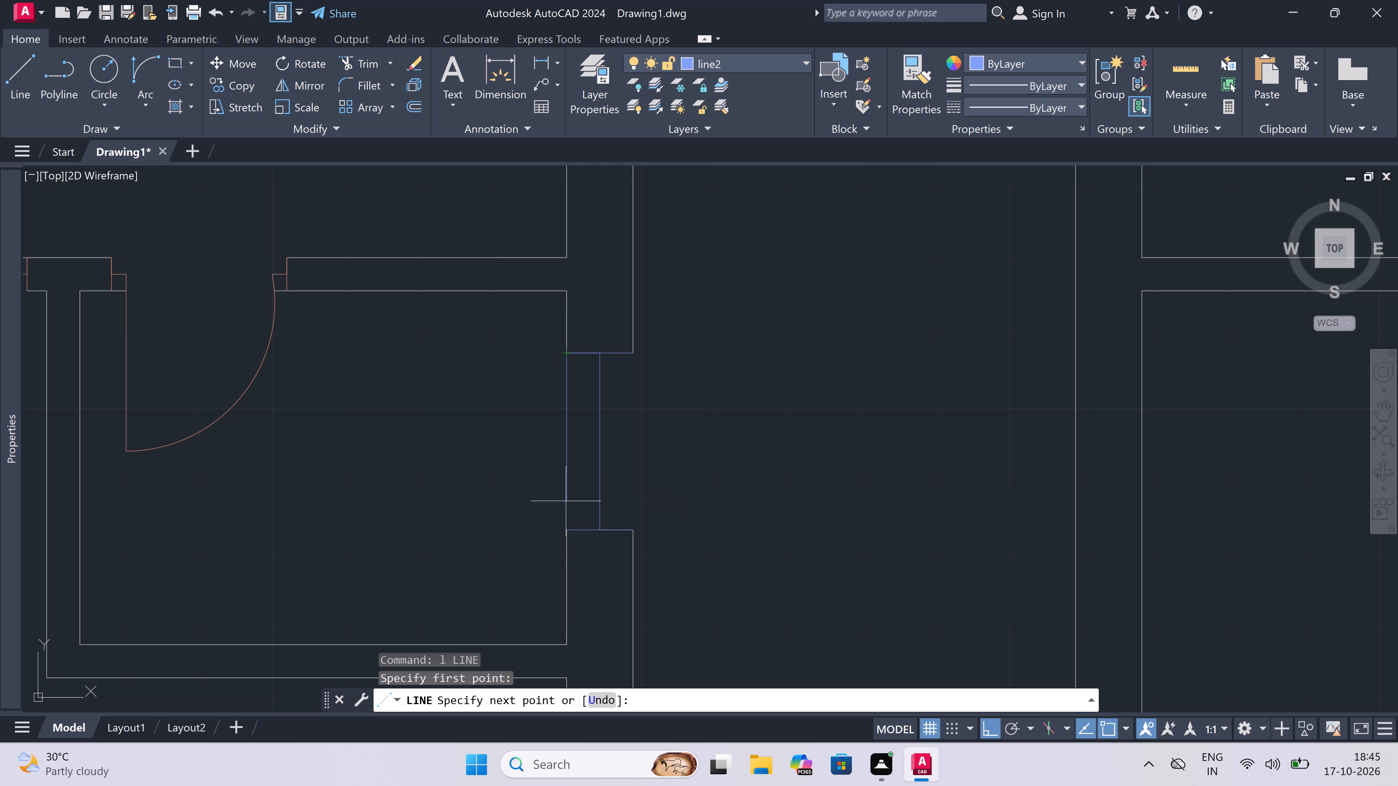
{"action": "left_click", "coordinate": [571, 529]}
{"action": "key", "text": "Escape"}
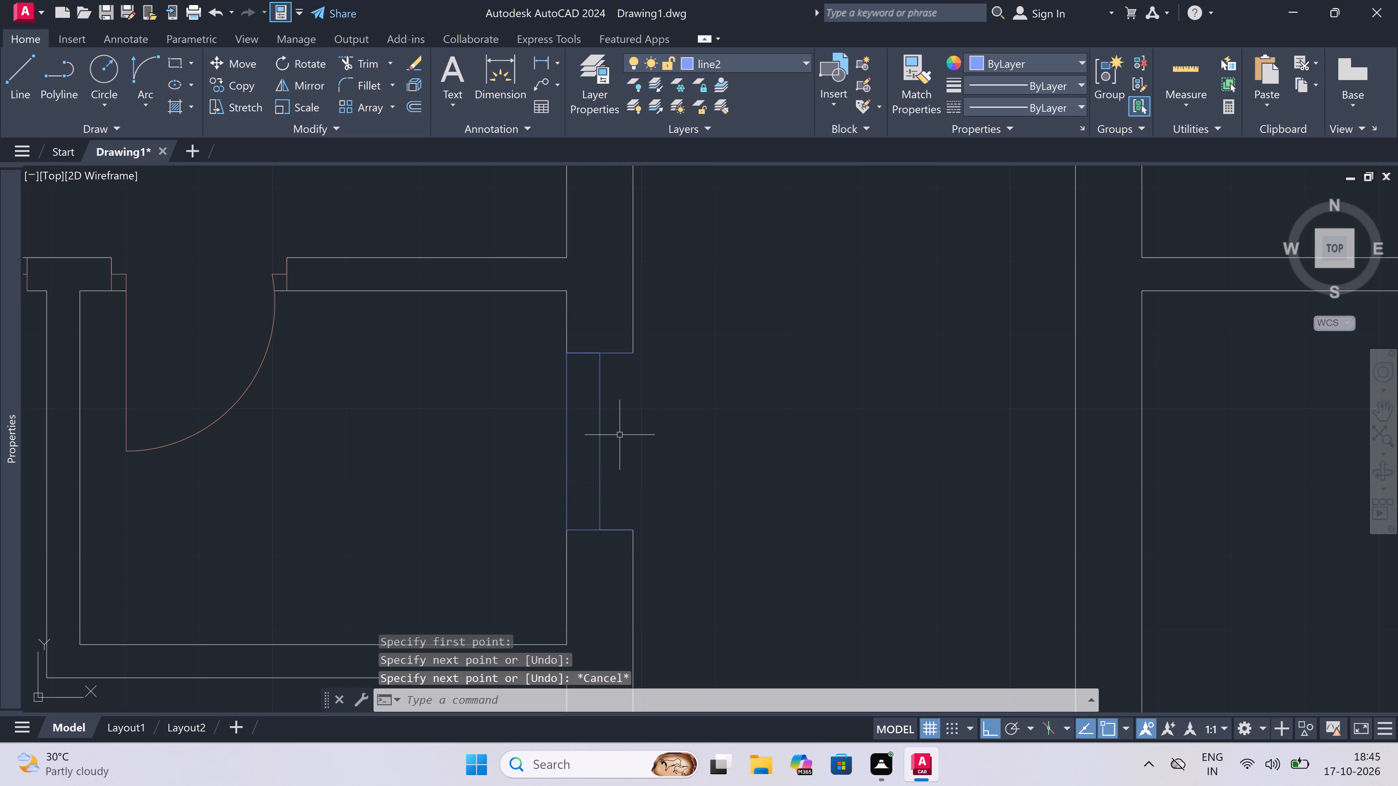
{"action": "key", "text": "space"}
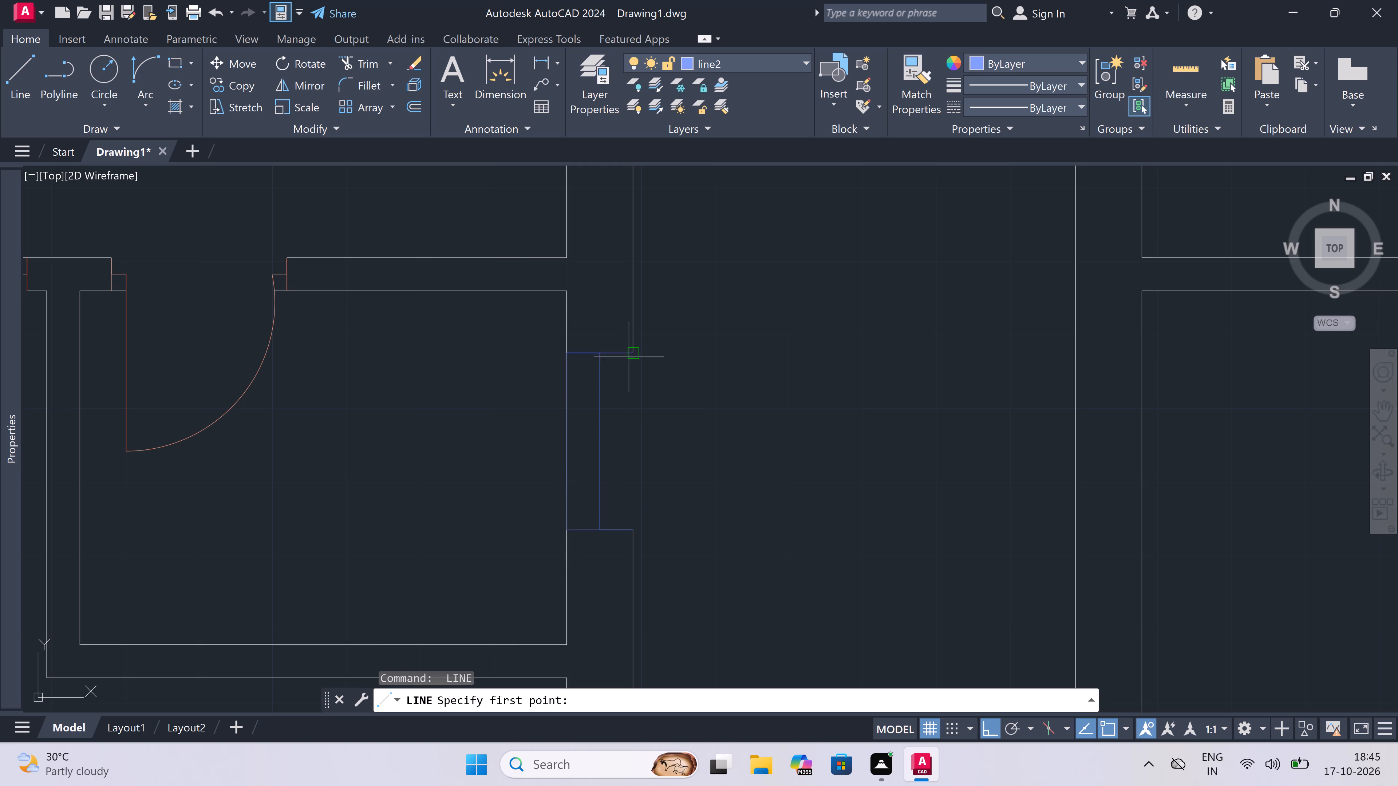
{"action": "left_click_drag", "start_coordinate": [633, 352], "coordinate": [636, 365]}
{"action": "left_click", "coordinate": [635, 532]}
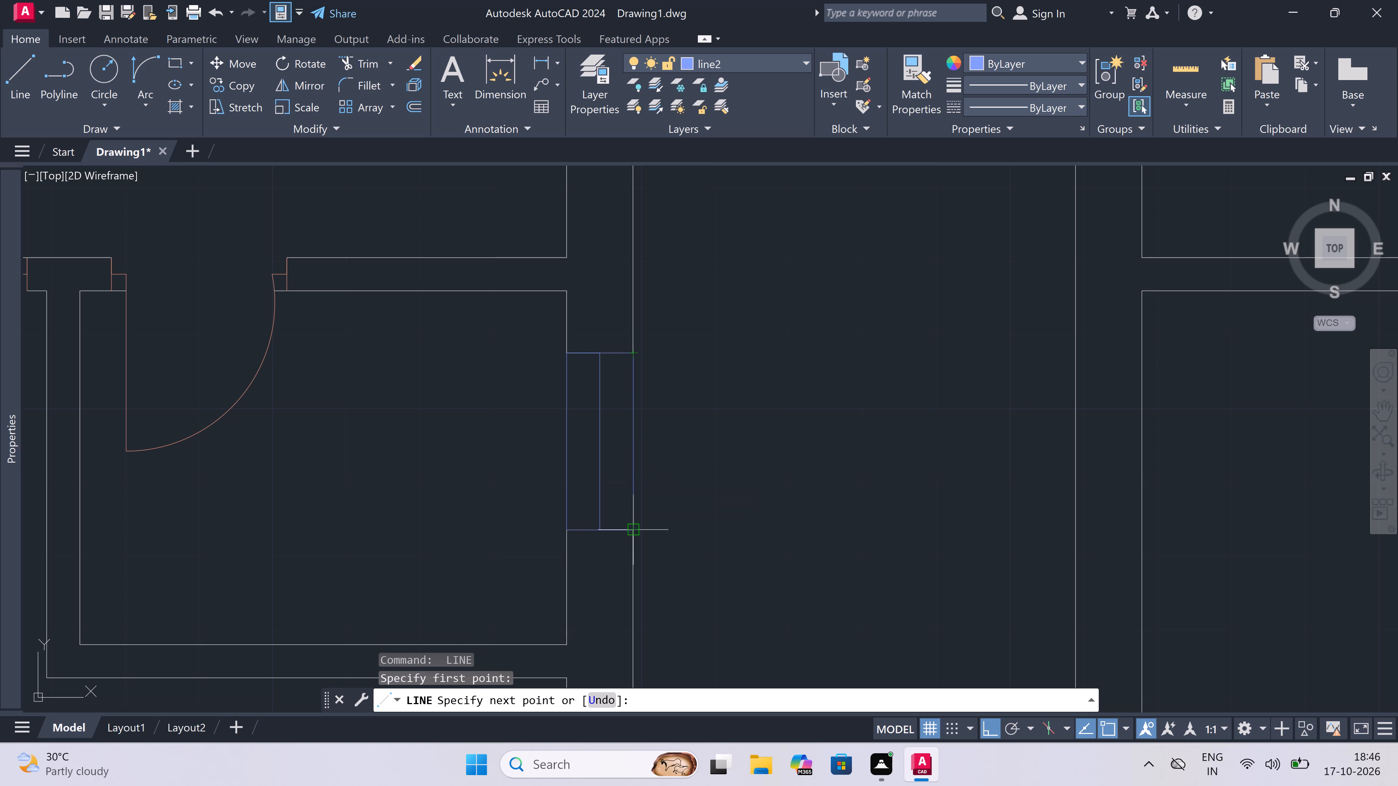
{"action": "key", "text": "Escape"}
Draw a 4' window centreline downward within the right exterior wall of the left column's second unit, upper-right room, with a jamb at each end.
{"action": "scroll", "coordinate": [609, 359], "scroll_direction": "down", "scroll_amount": 5}
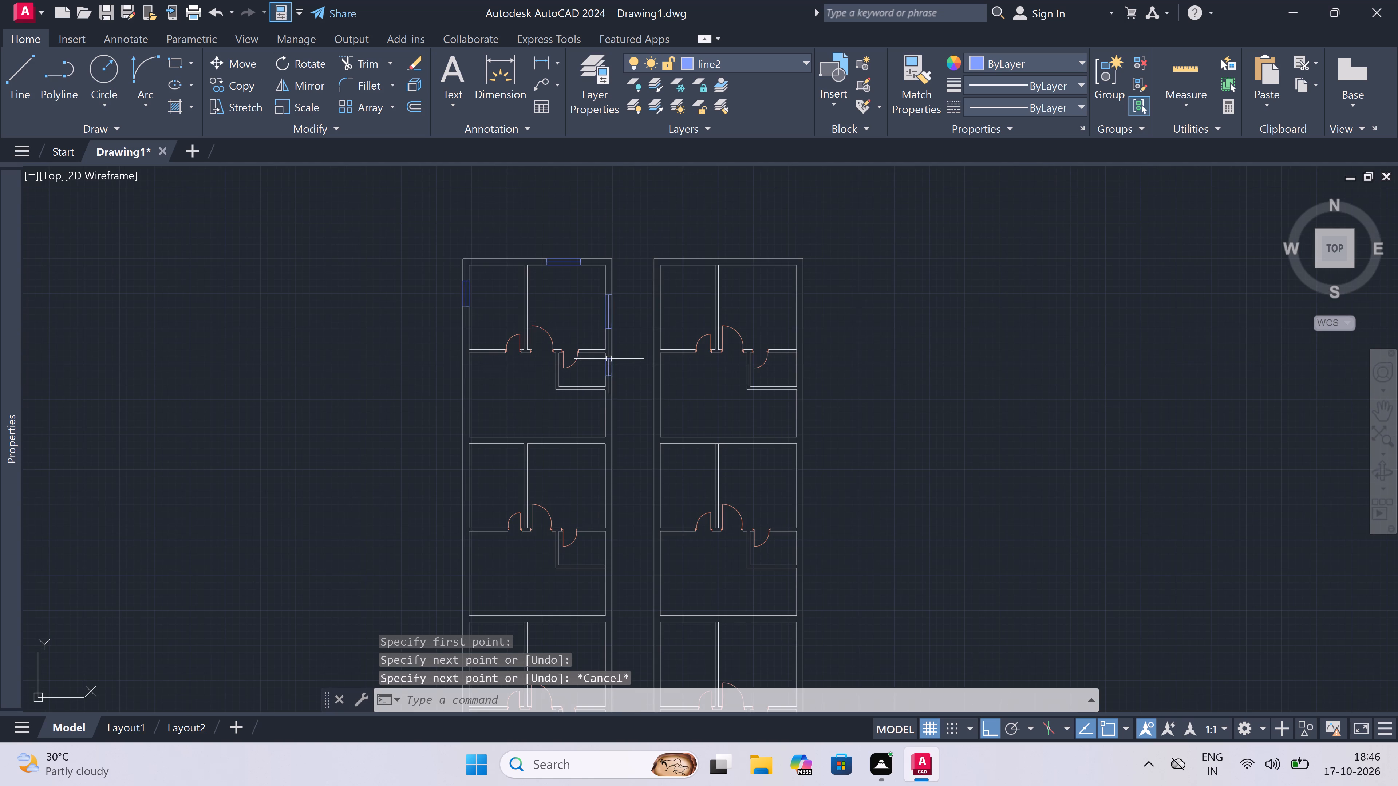
{"action": "key", "text": "space"}
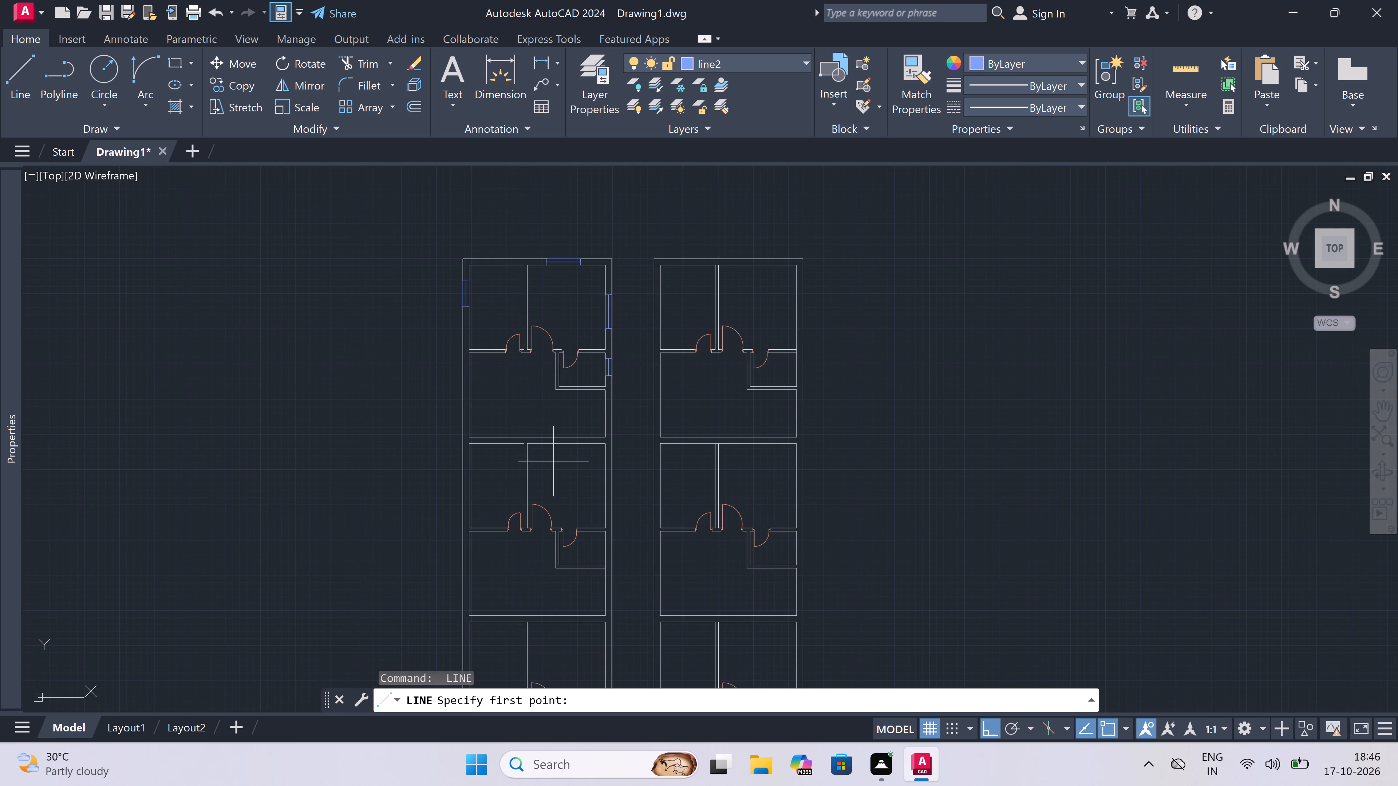
{"action": "scroll", "coordinate": [603, 463], "scroll_direction": "up", "scroll_amount": 4}
{"action": "left_click", "coordinate": [611, 450]}
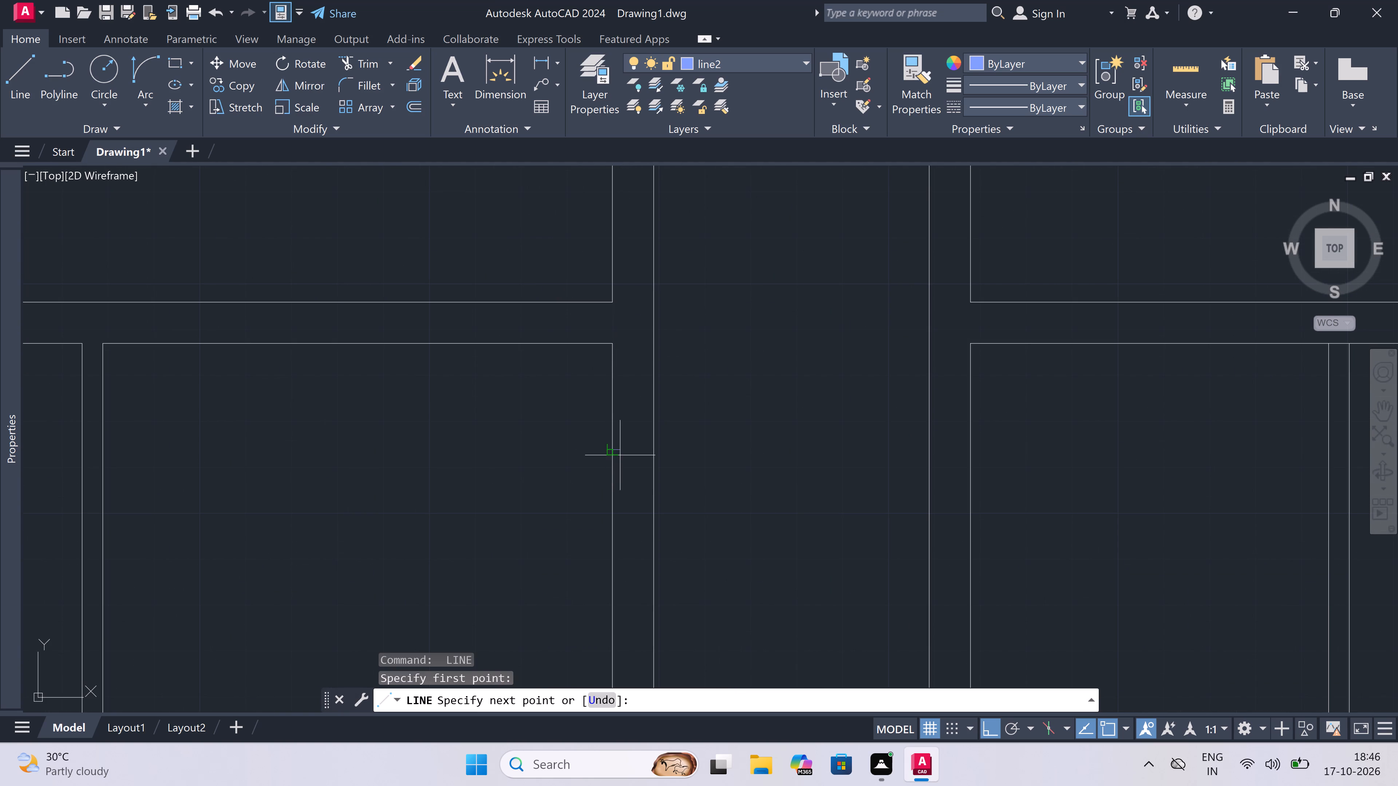
{"action": "left_click", "coordinate": [649, 445]}
{"action": "left_click", "coordinate": [631, 450]}
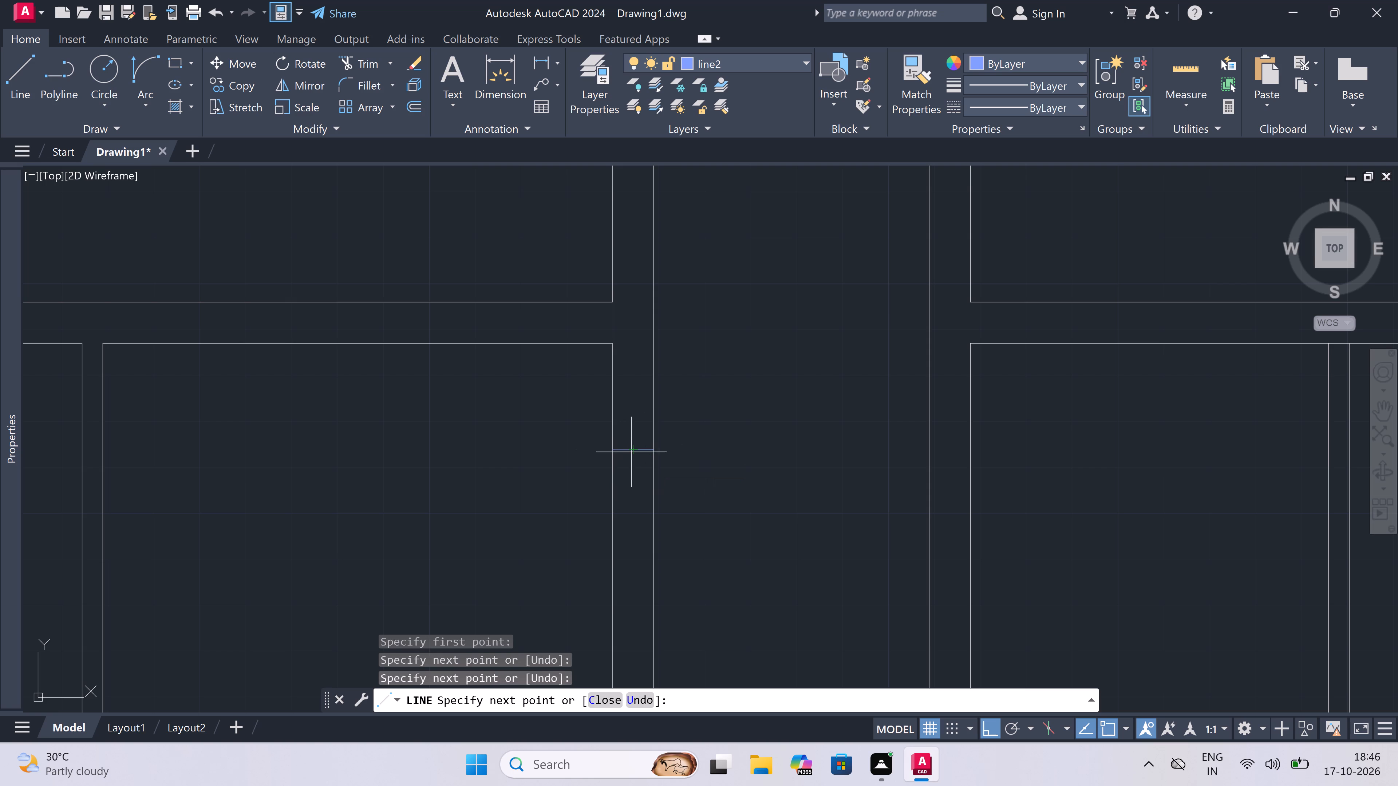
{"action": "type", "text": "4'"}
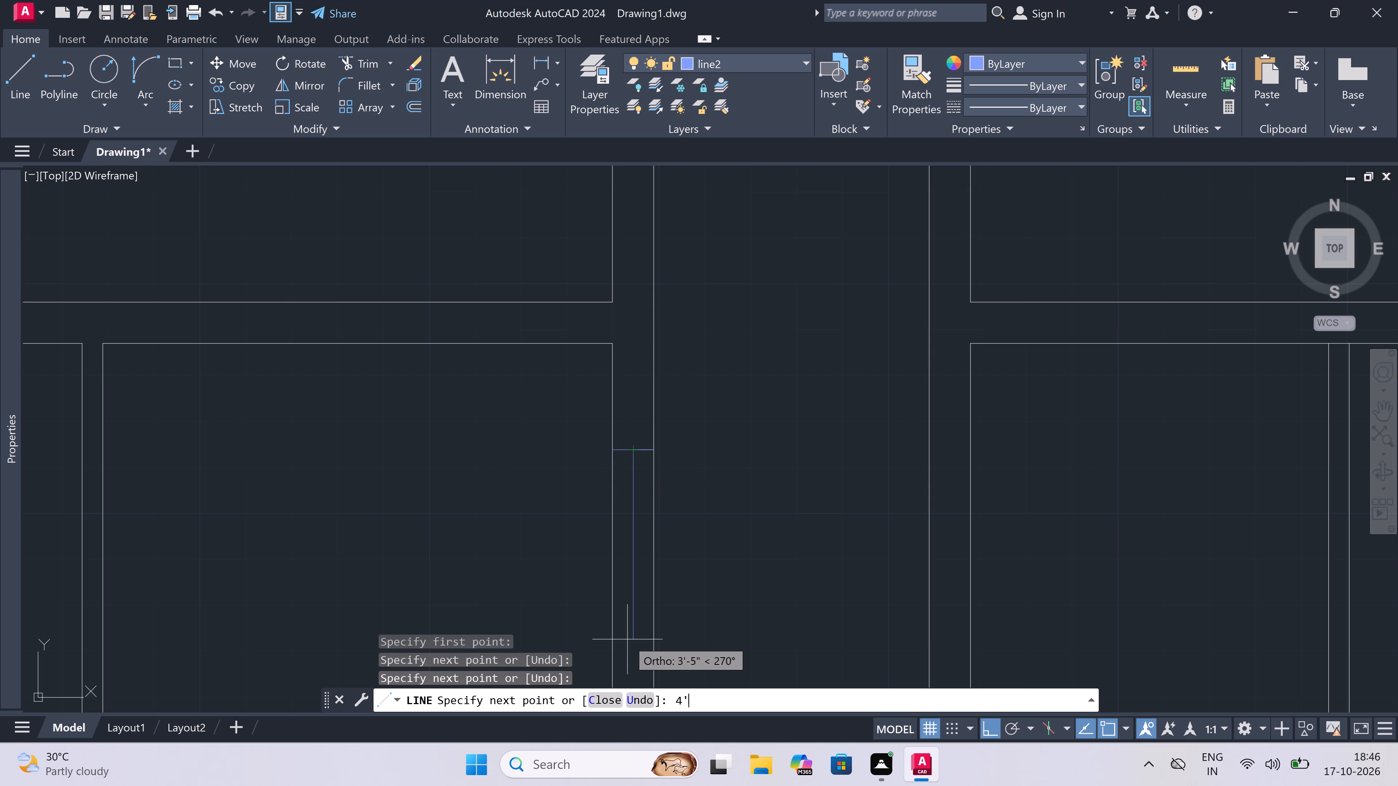
{"action": "key", "text": "space"}
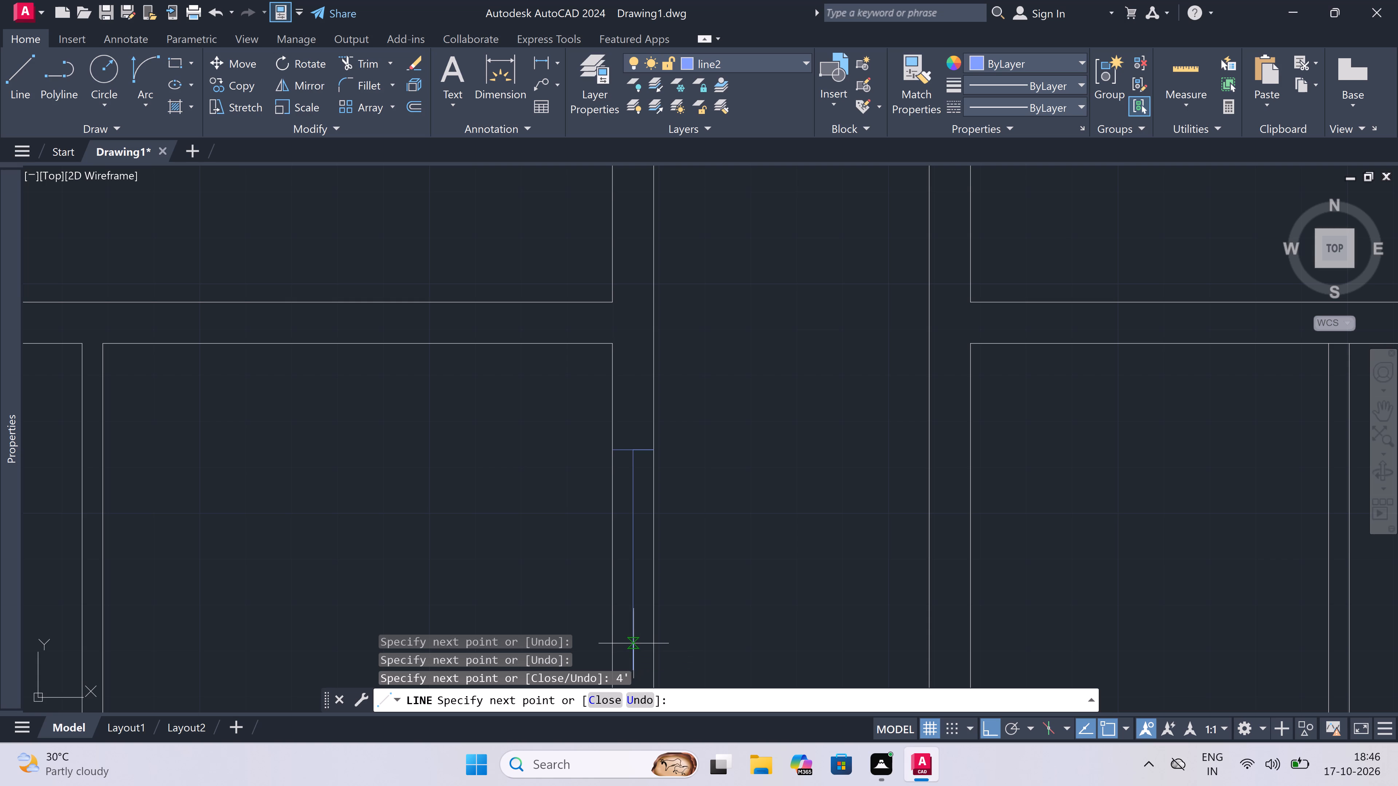
{"action": "scroll", "coordinate": [605, 201], "scroll_direction": "down", "scroll_amount": 3}
{"action": "scroll", "coordinate": [619, 297], "scroll_direction": "up", "scroll_amount": 4}
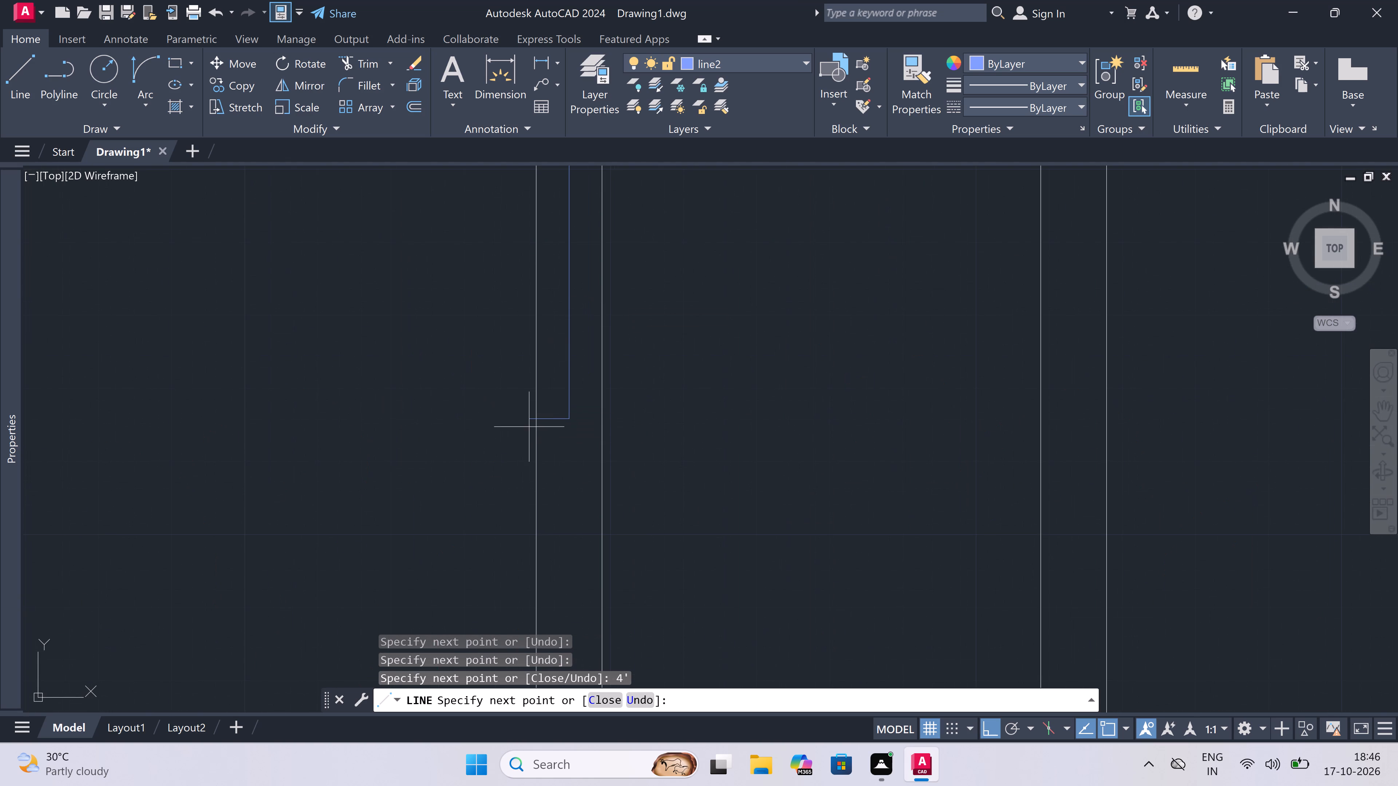
{"action": "left_click", "coordinate": [534, 401]}
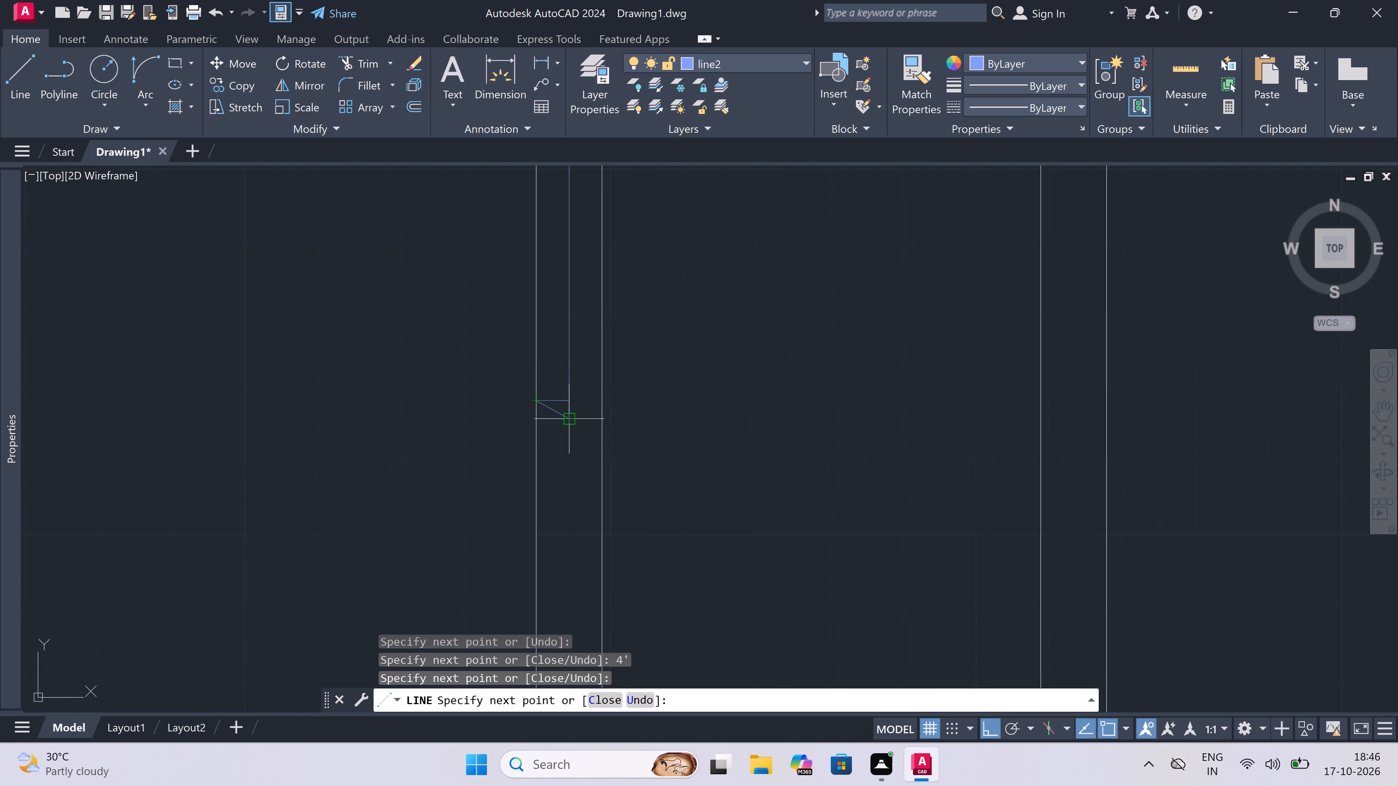
{"action": "key", "text": "ctrl+z"}
{"action": "left_click", "coordinate": [532, 424]}
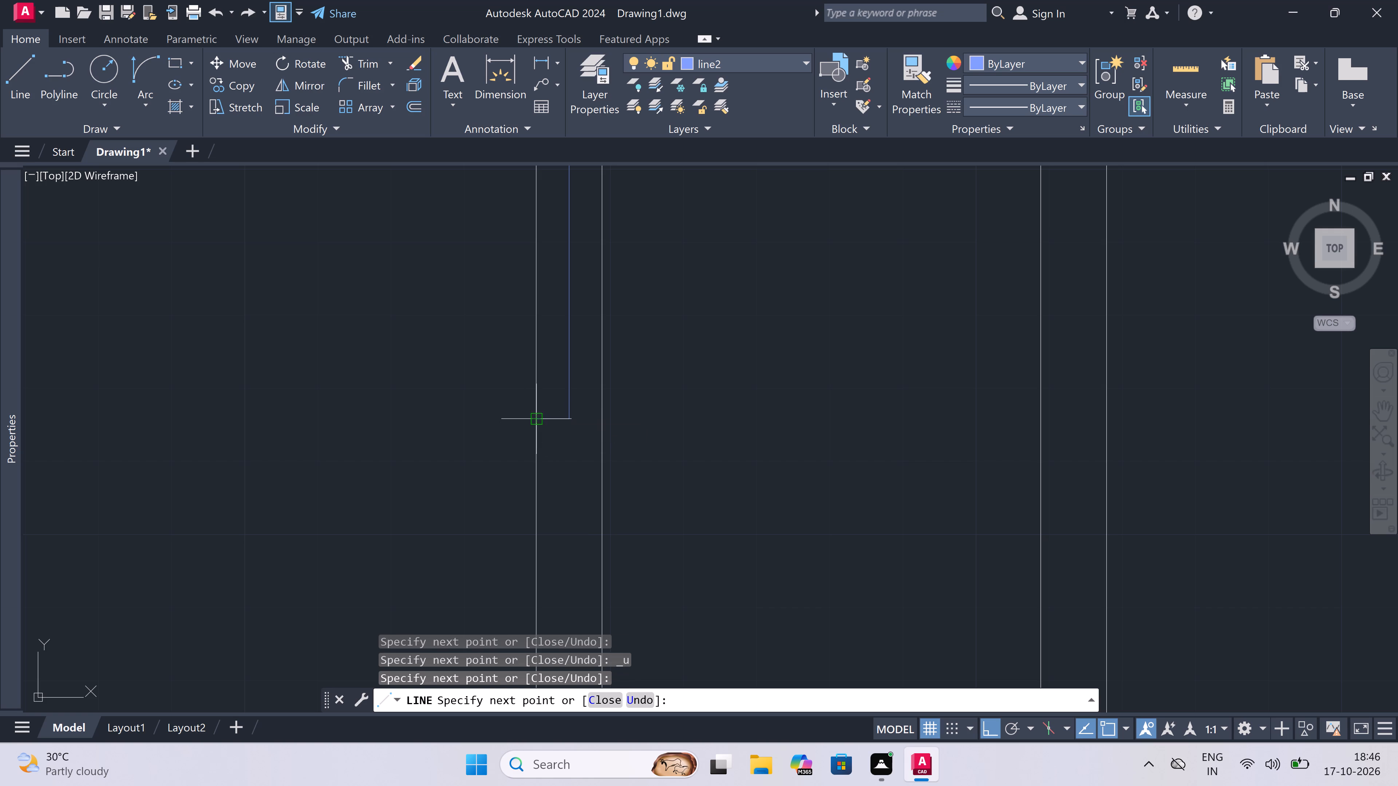
{"action": "left_click", "coordinate": [602, 417]}
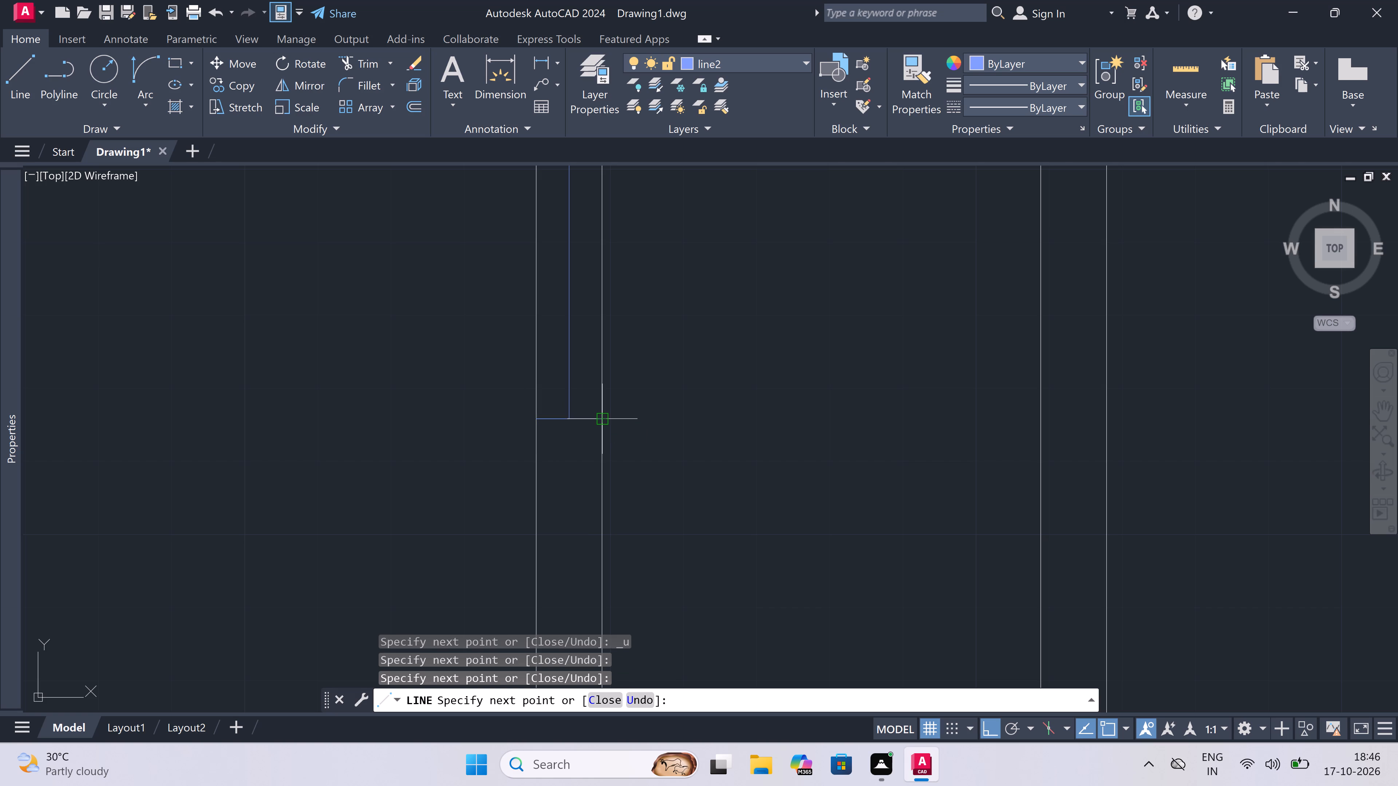
{"action": "key", "text": "Escape"}
Trim both right exterior wall lines between the second unit's 4' window jambs.
{"action": "scroll", "coordinate": [603, 418], "scroll_direction": "down", "scroll_amount": 3}
{"action": "scroll", "coordinate": [609, 355], "scroll_direction": "up", "scroll_amount": 1}
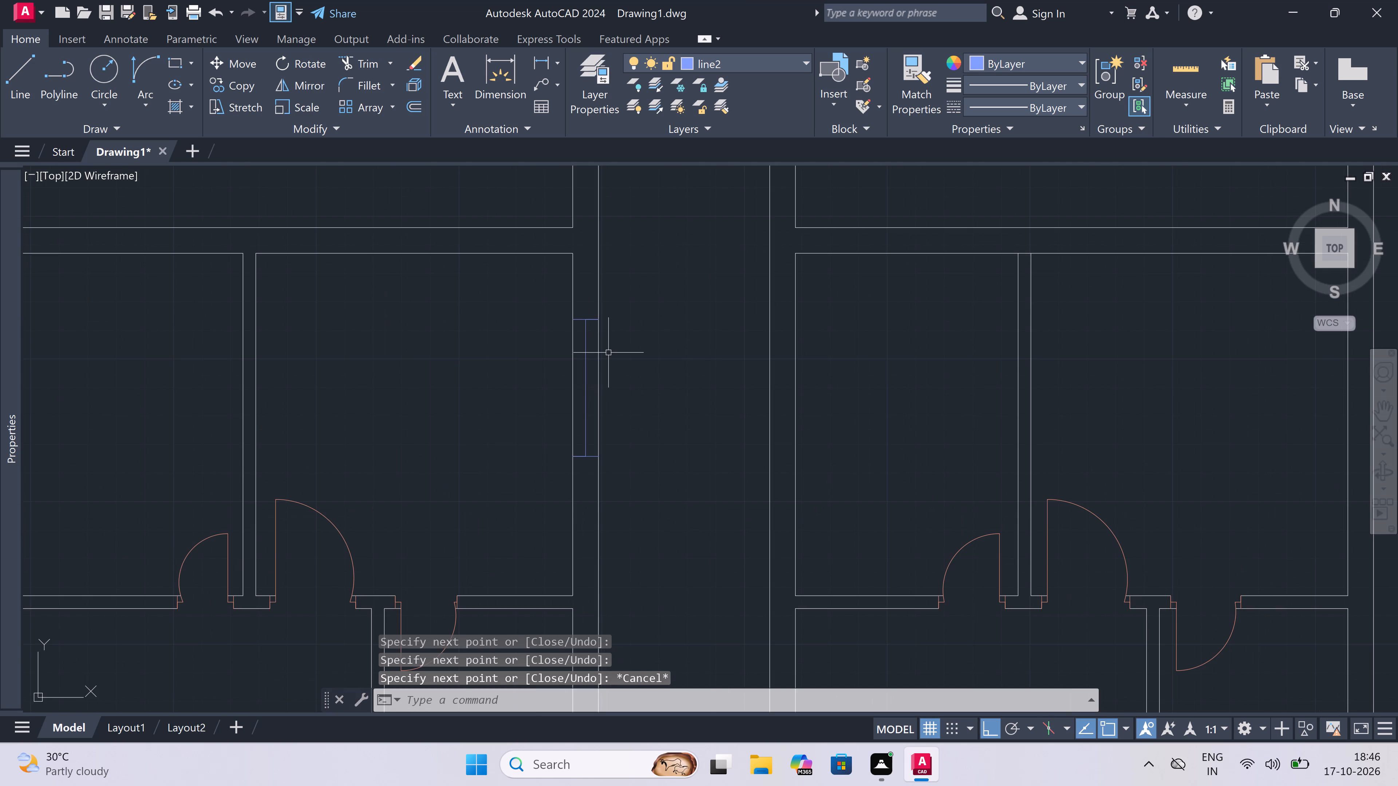
{"action": "key", "text": "t"}
{"action": "key", "text": "r"}
{"action": "key", "text": "space"}
{"action": "double_click", "coordinate": [597, 371]}
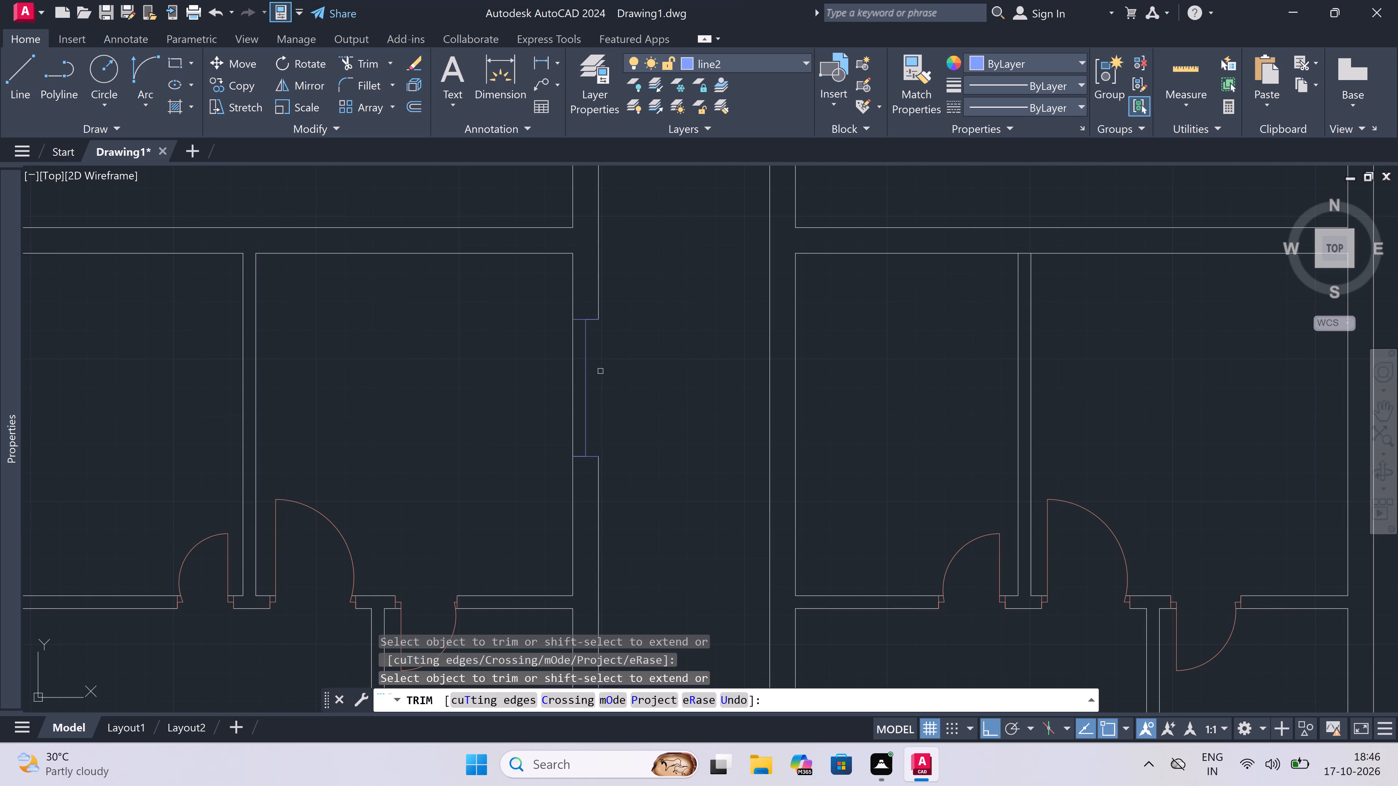
{"action": "left_click", "coordinate": [572, 383]}
{"action": "key", "text": "Escape"}
Draw the inner and outer face lines of the second unit's 4' window between its jamb ends.
{"action": "key", "text": "l"}
{"action": "key", "text": "space"}
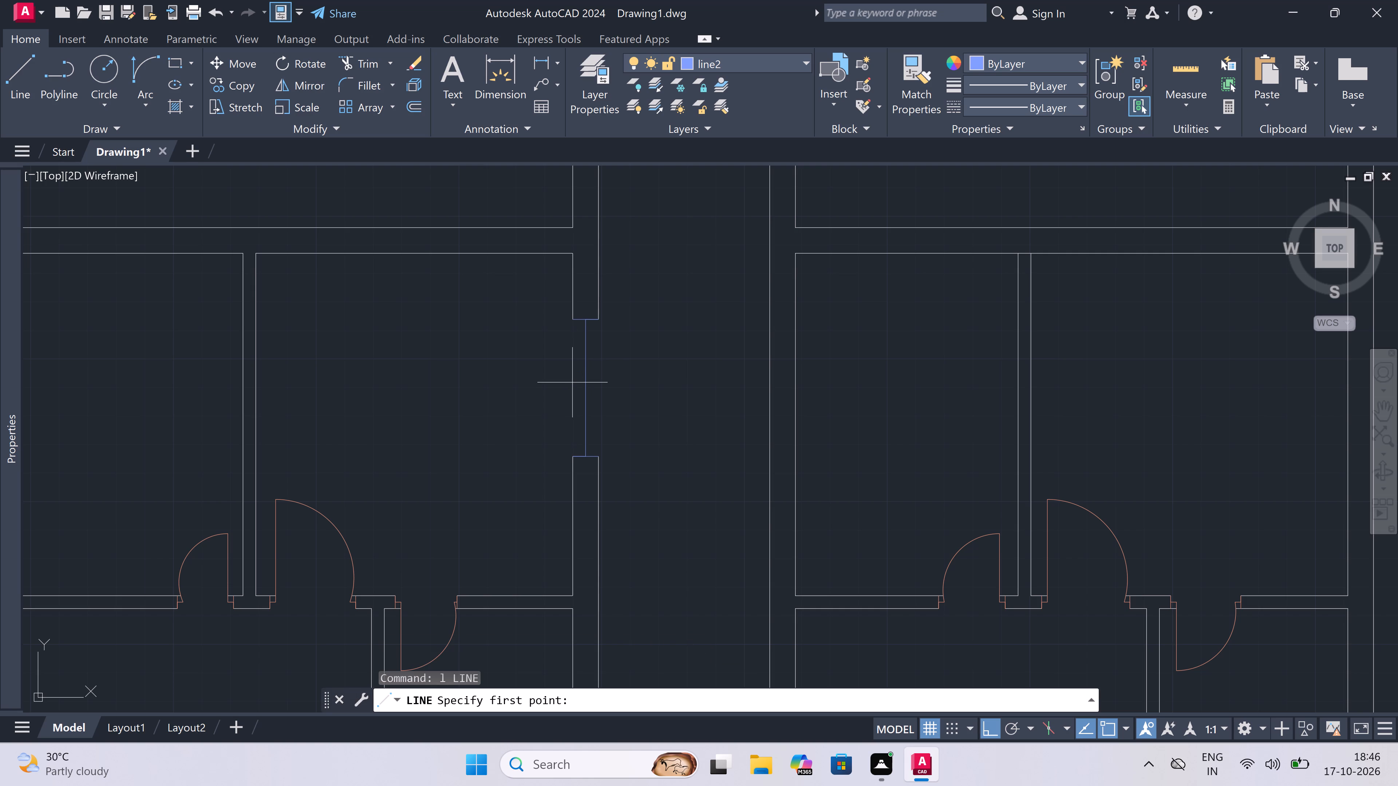
{"action": "left_click", "coordinate": [578, 318]}
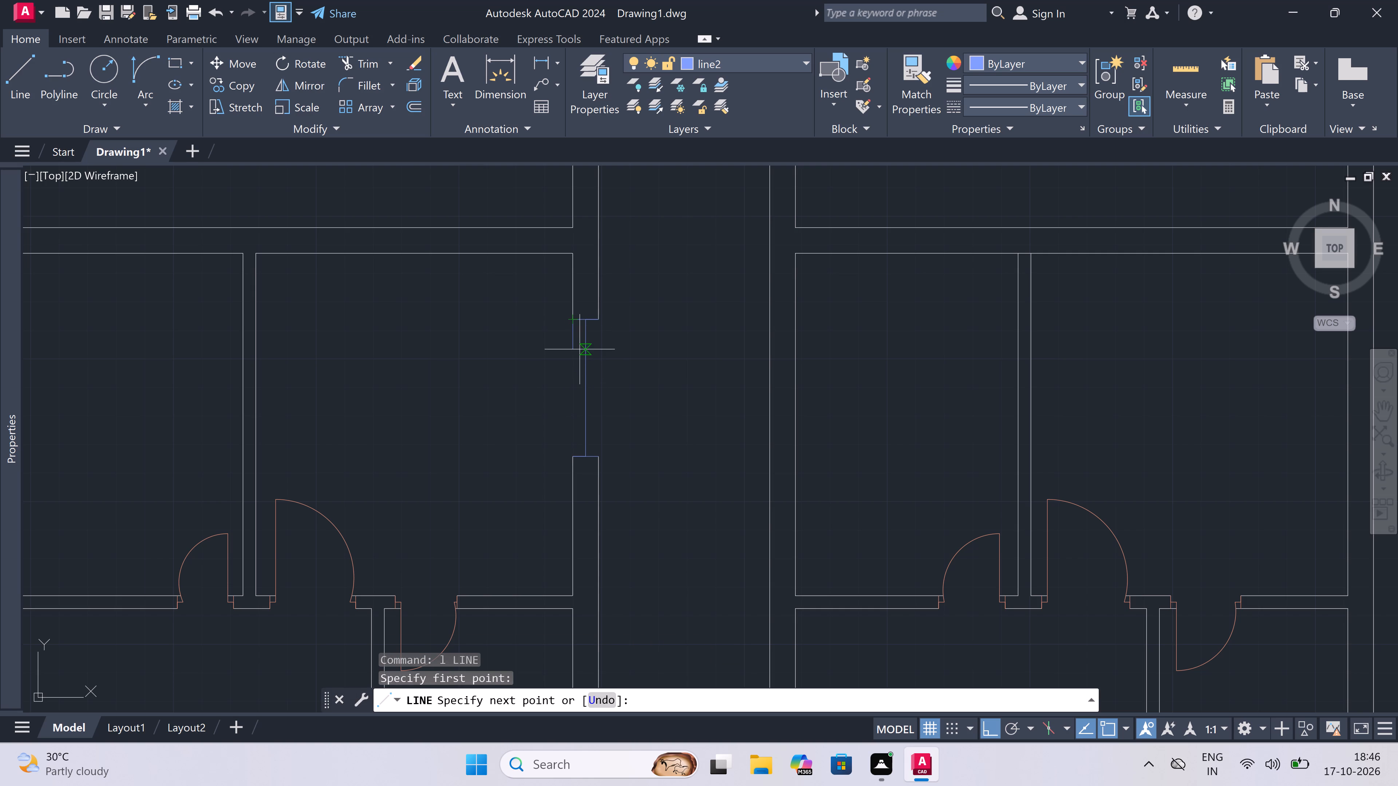
{"action": "left_click", "coordinate": [575, 455]}
{"action": "key", "text": "Escape"}
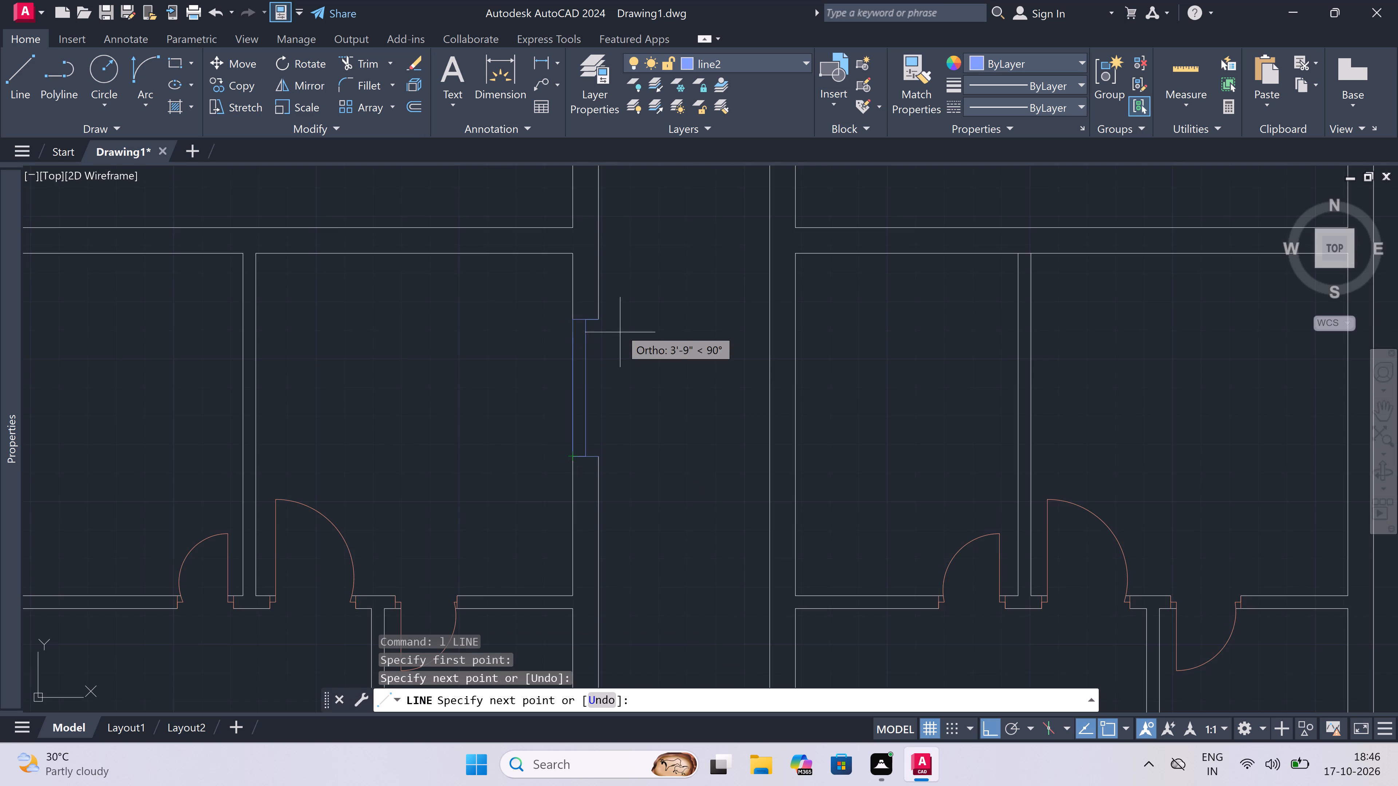
{"action": "key", "text": "space"}
{"action": "left_click_drag", "start_coordinate": [606, 320], "coordinate": [605, 328]}
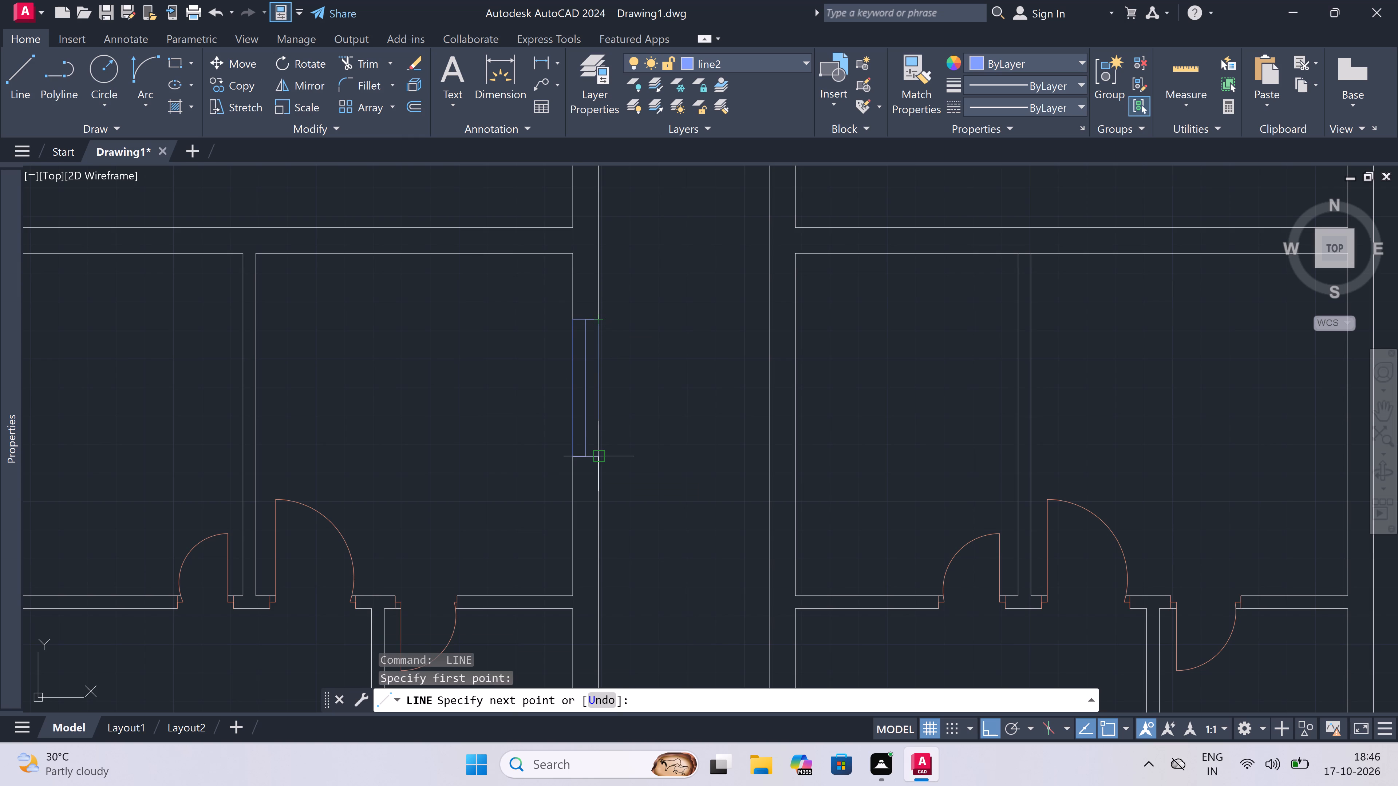
{"action": "left_click", "coordinate": [598, 459]}
{"action": "key", "text": "Escape"}
Draw a 3' window centreline downward within the left exterior wall of the second unit's upper-left room, with a jamb at each end.
{"action": "scroll", "coordinate": [586, 338], "scroll_direction": "down", "scroll_amount": 5}
{"action": "key", "text": "space"}
{"action": "scroll", "coordinate": [533, 341], "scroll_direction": "up", "scroll_amount": 5}
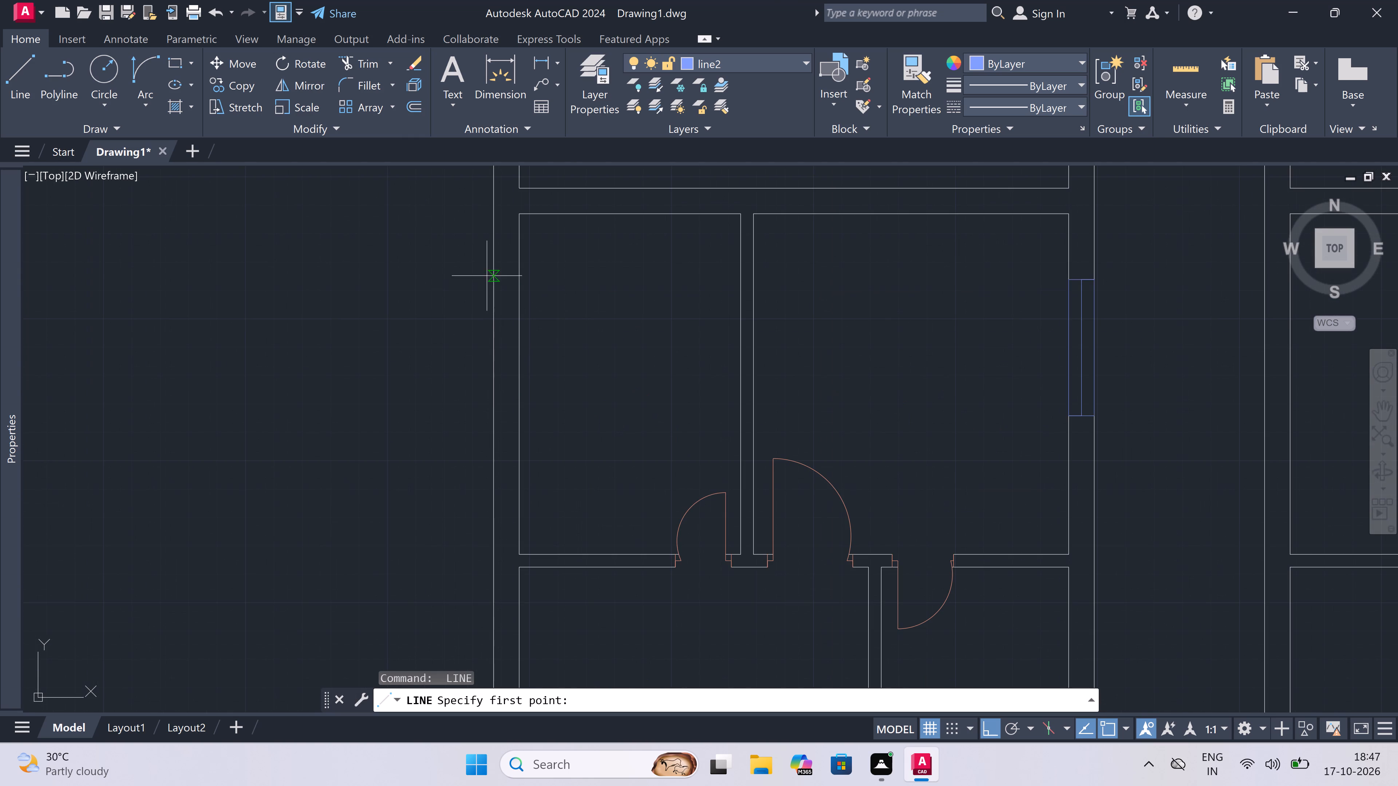
{"action": "left_click", "coordinate": [497, 278]}
{"action": "left_click", "coordinate": [517, 271]}
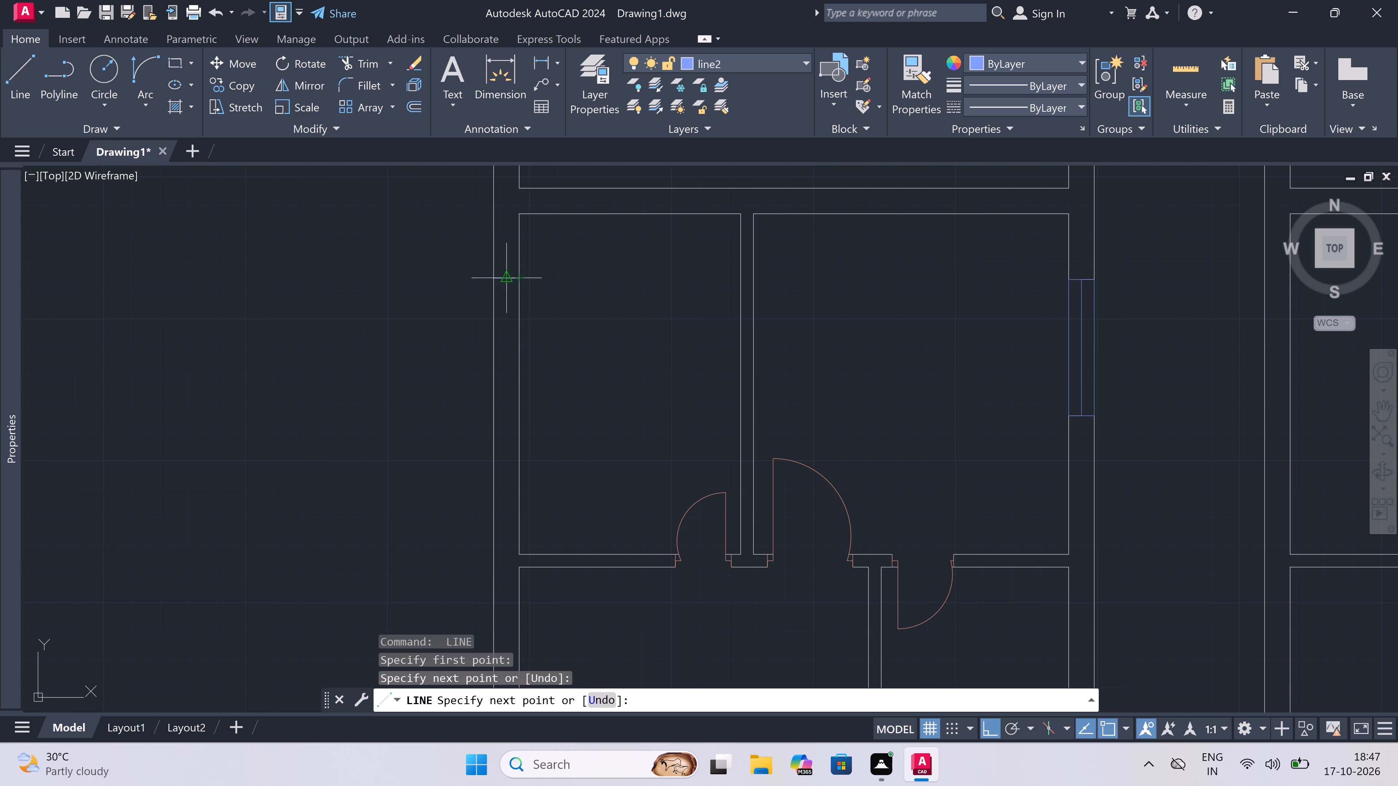
{"action": "left_click_drag", "start_coordinate": [509, 279], "coordinate": [512, 304]}
{"action": "type", "text": "3'"}
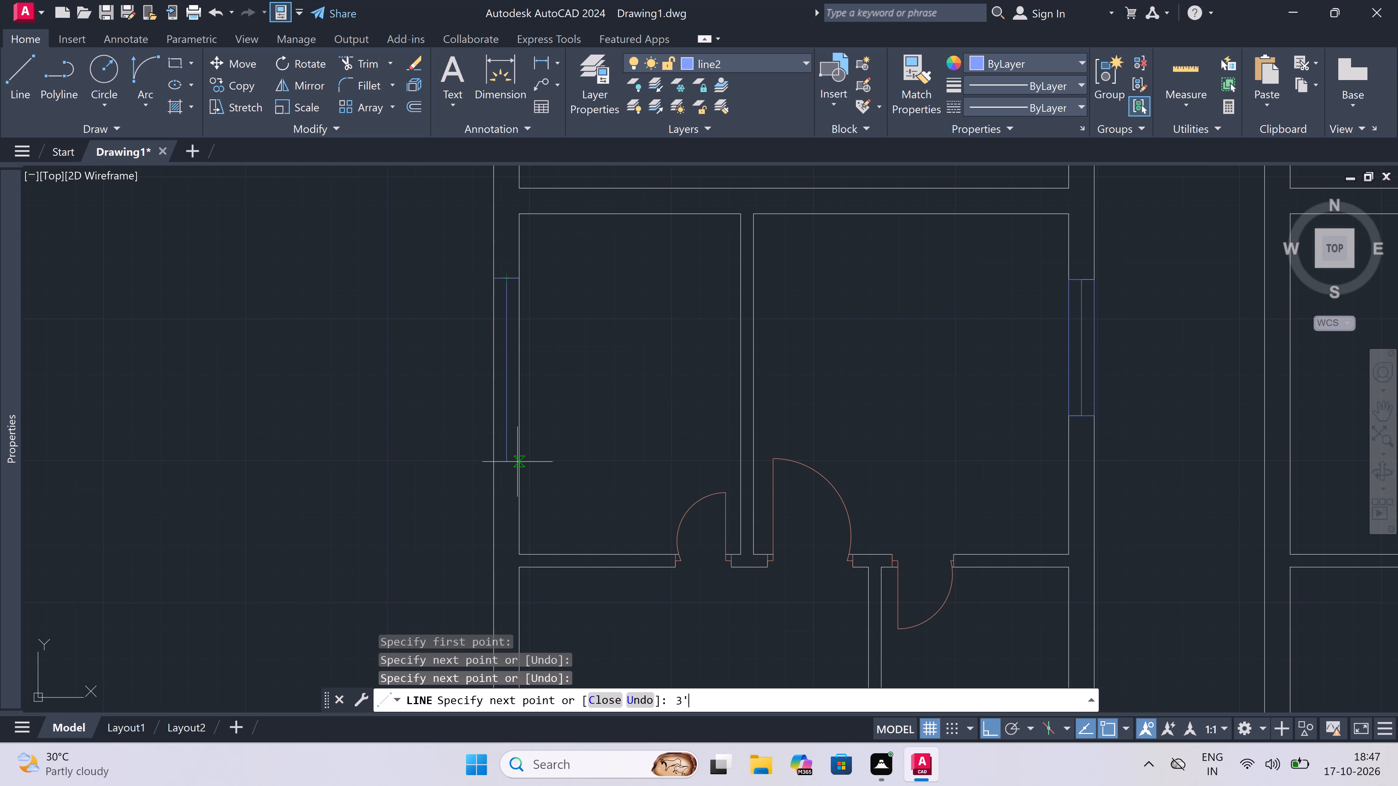
{"action": "key", "text": "space"}
{"action": "scroll", "coordinate": [512, 332], "scroll_direction": "up", "scroll_amount": 2}
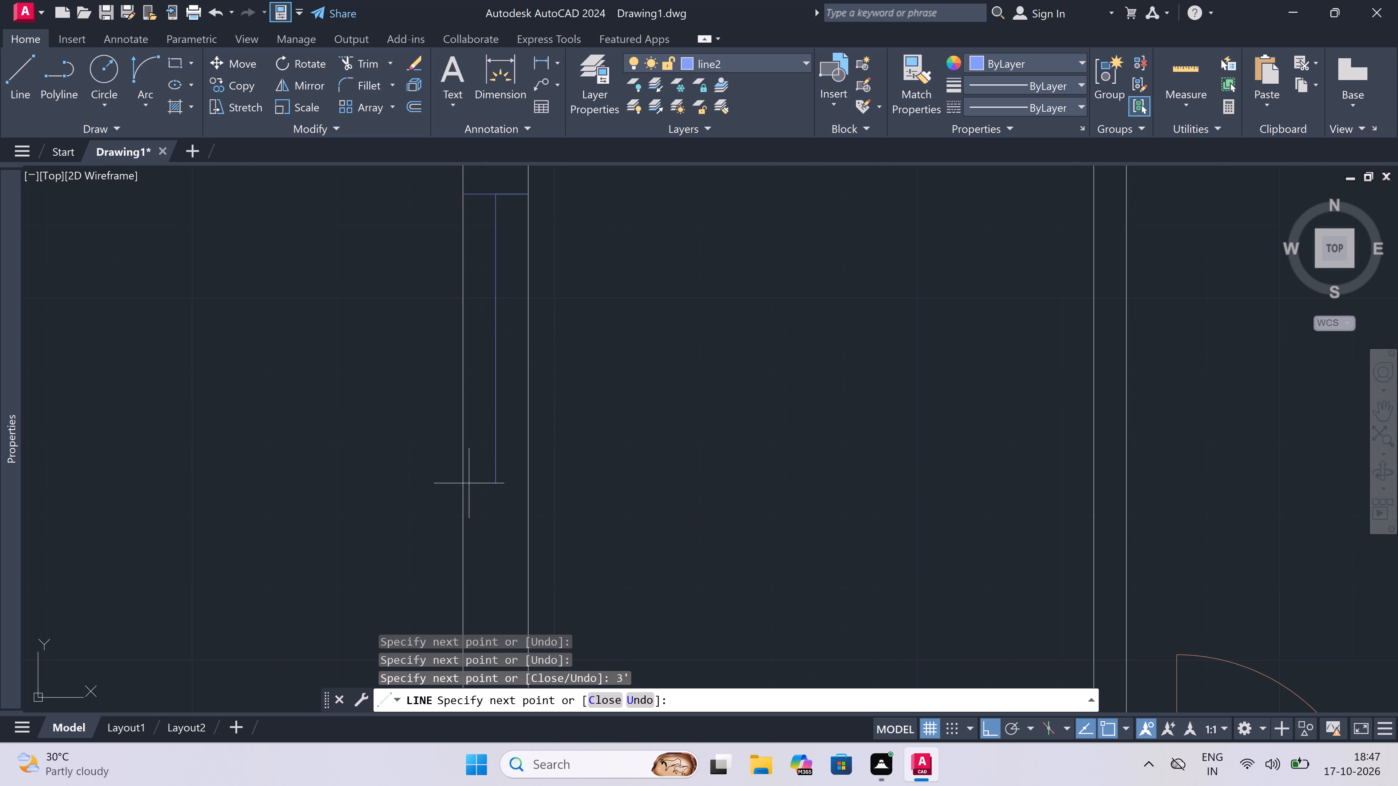
{"action": "left_click", "coordinate": [459, 456]}
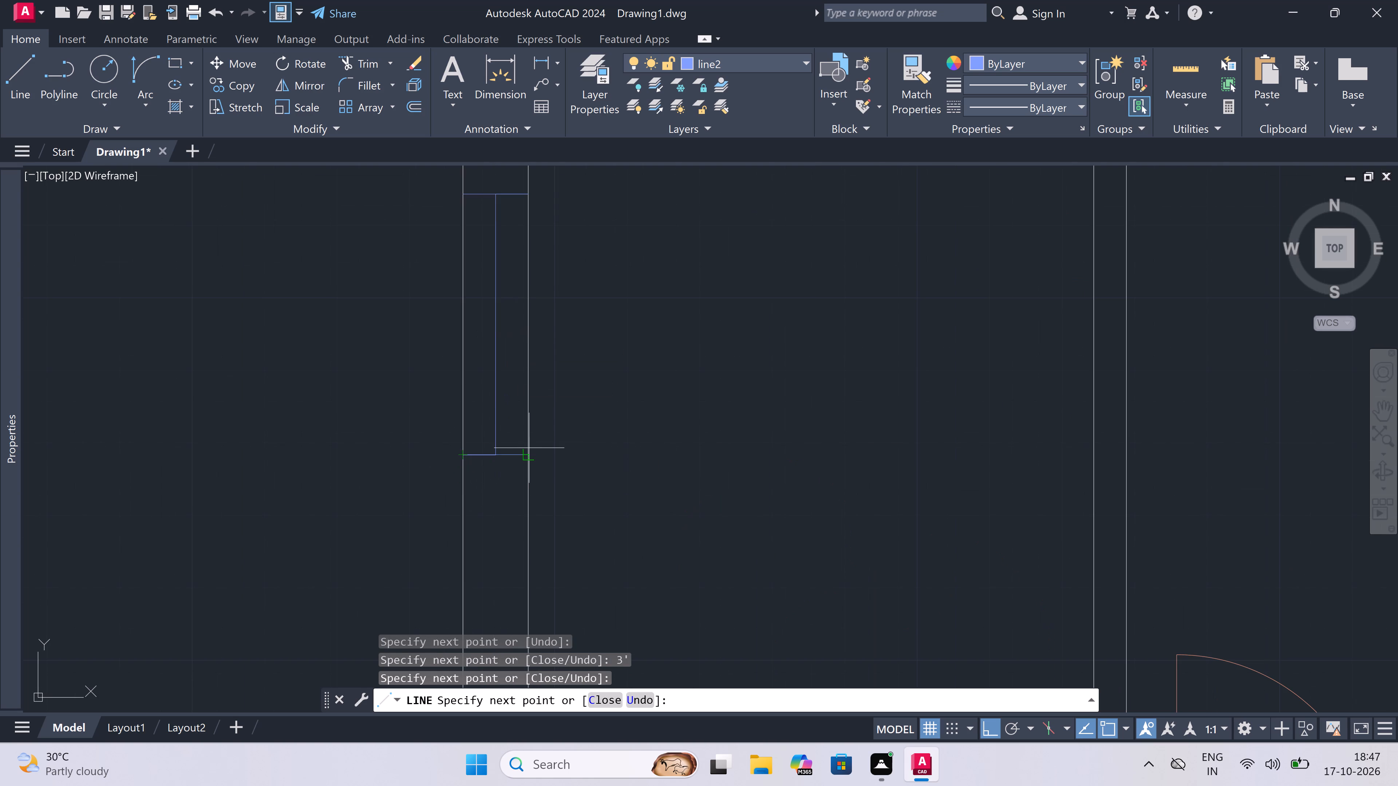
{"action": "left_click", "coordinate": [528, 448]}
{"action": "key", "text": "Escape"}
Trim both left exterior wall lines between the second unit's 3' window jambs.
{"action": "key", "text": "t"}
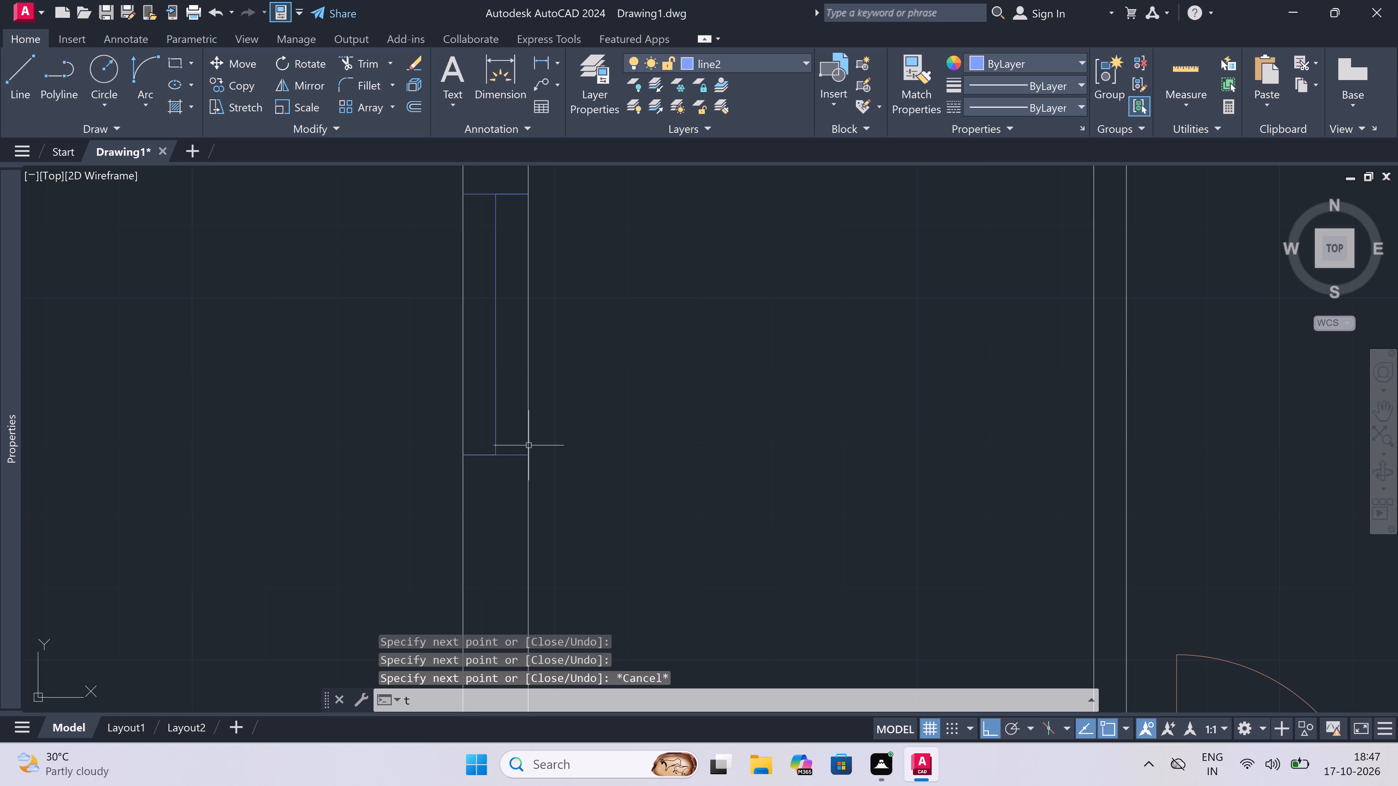
{"action": "key", "text": "r"}
{"action": "key", "text": "space"}
{"action": "scroll", "coordinate": [98, 1], "scroll_direction": "up", "scroll_amount": 4}
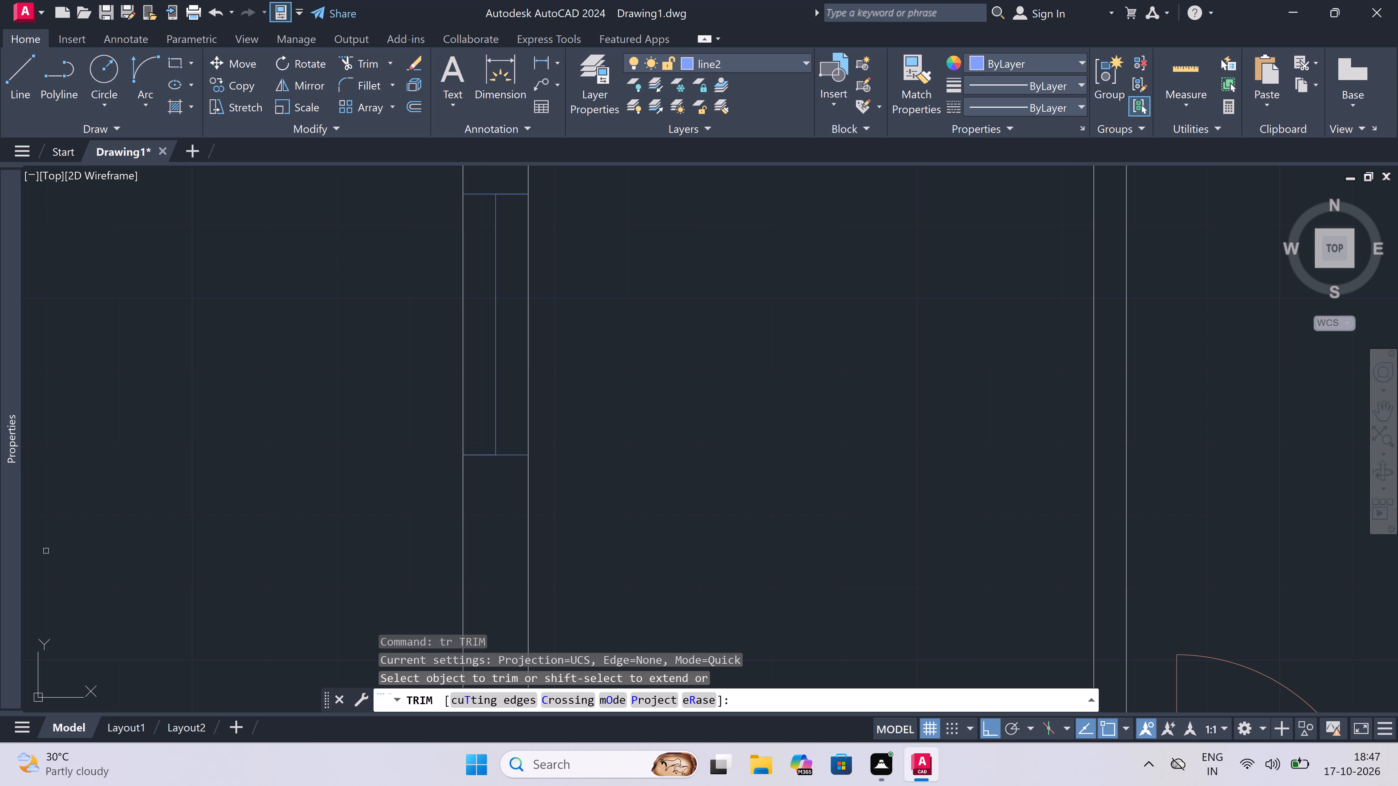
{"action": "right_click_drag", "start_coordinate": [46, 554], "coordinate": [44, 558]}
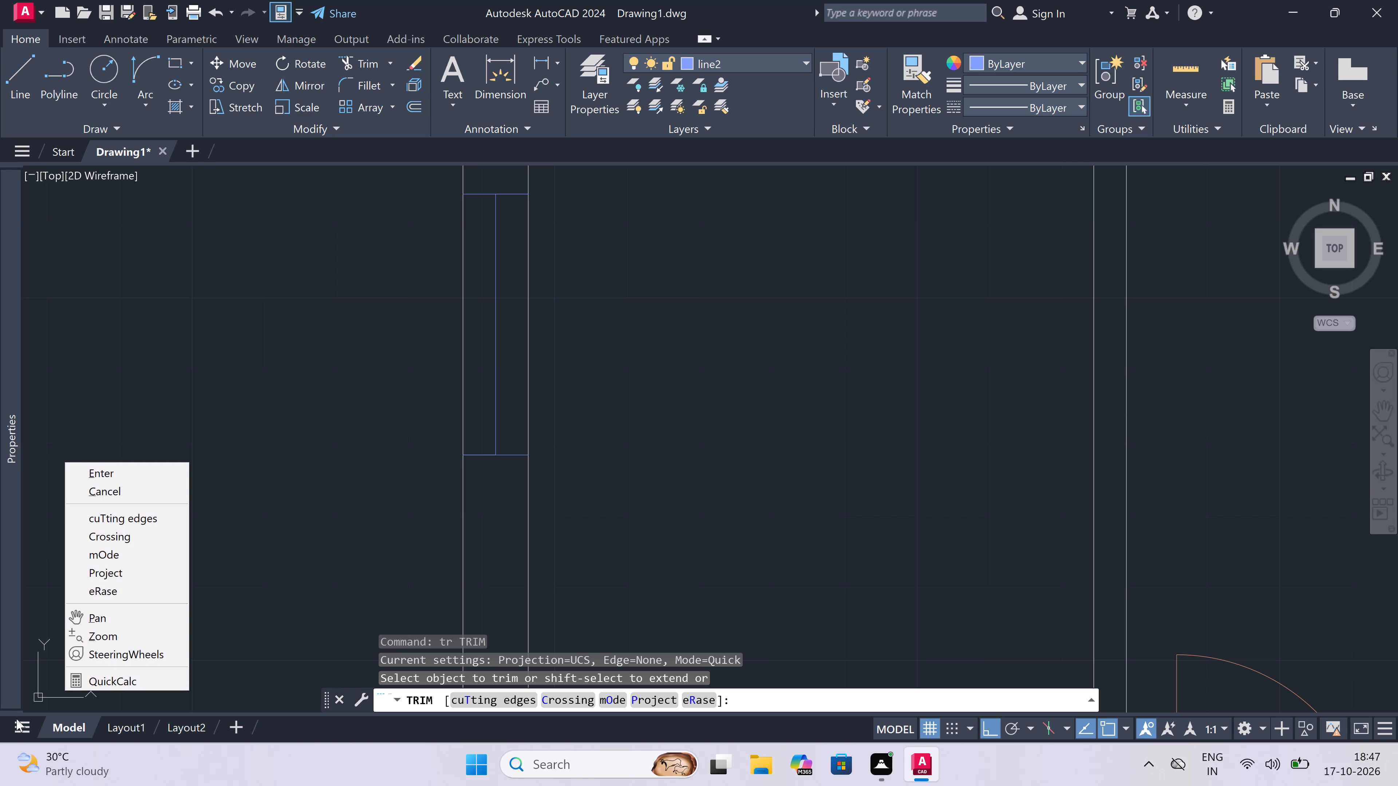
{"action": "left_click", "coordinate": [339, 443]}
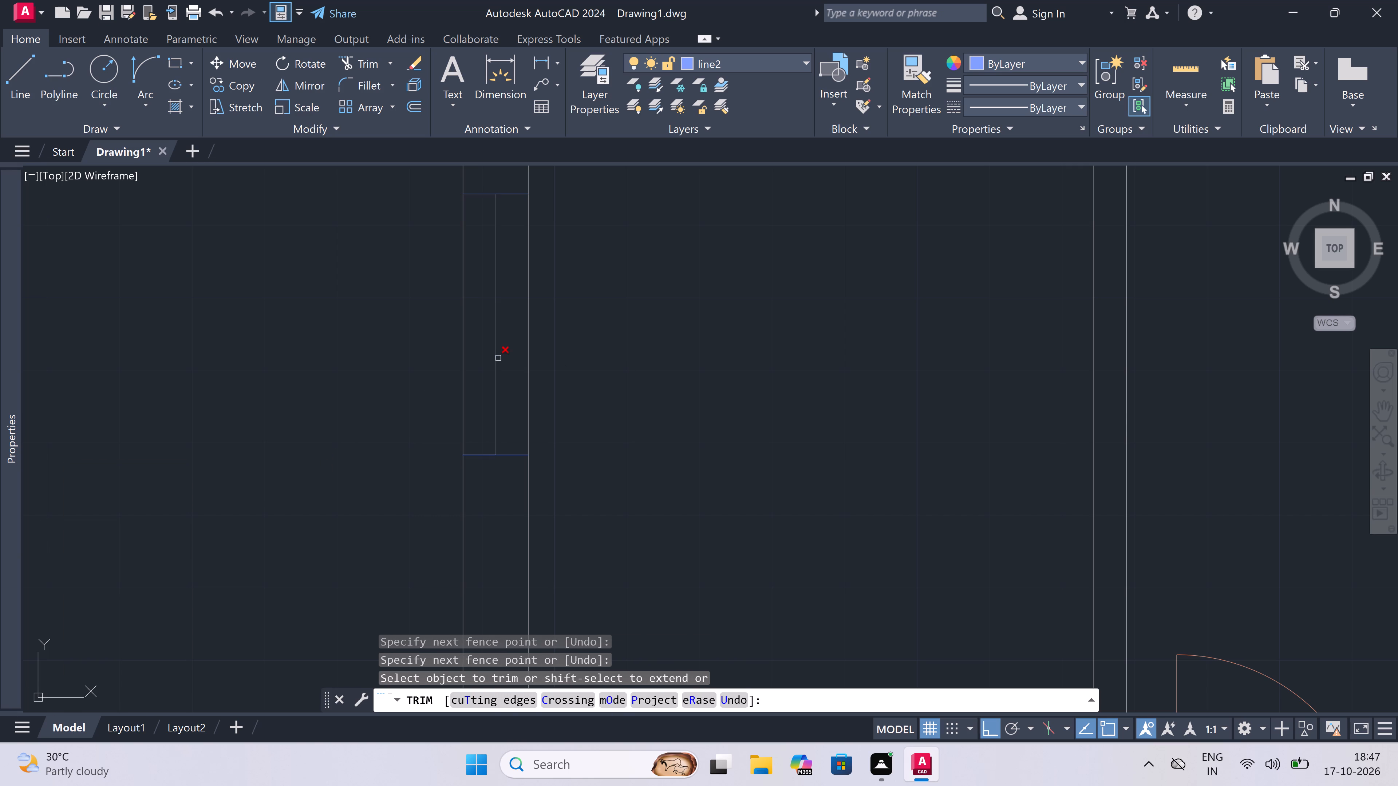
{"action": "left_click", "coordinate": [519, 340]}
{"action": "triple_click", "coordinate": [583, 335]}
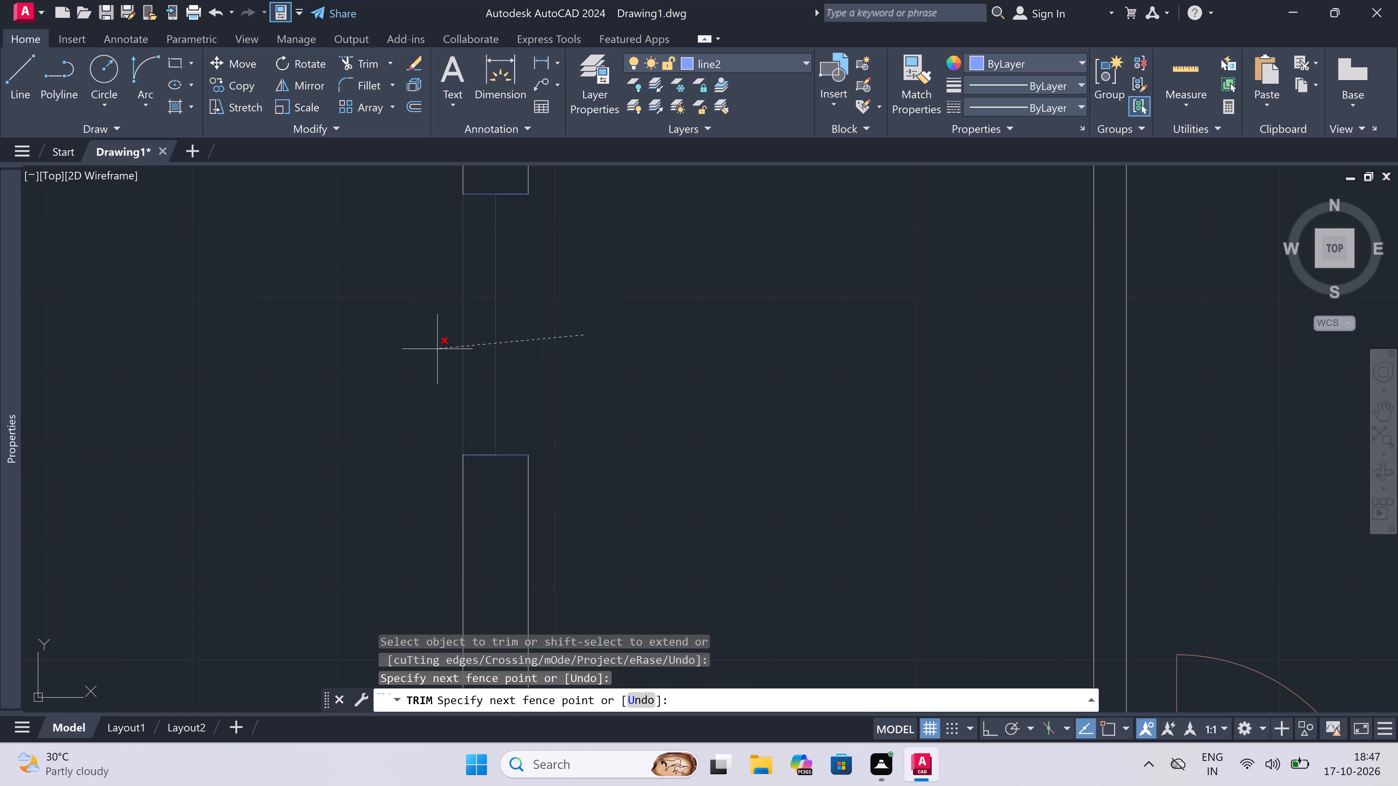
{"action": "left_click", "coordinate": [536, 334]}
{"action": "double_click", "coordinate": [474, 348]}
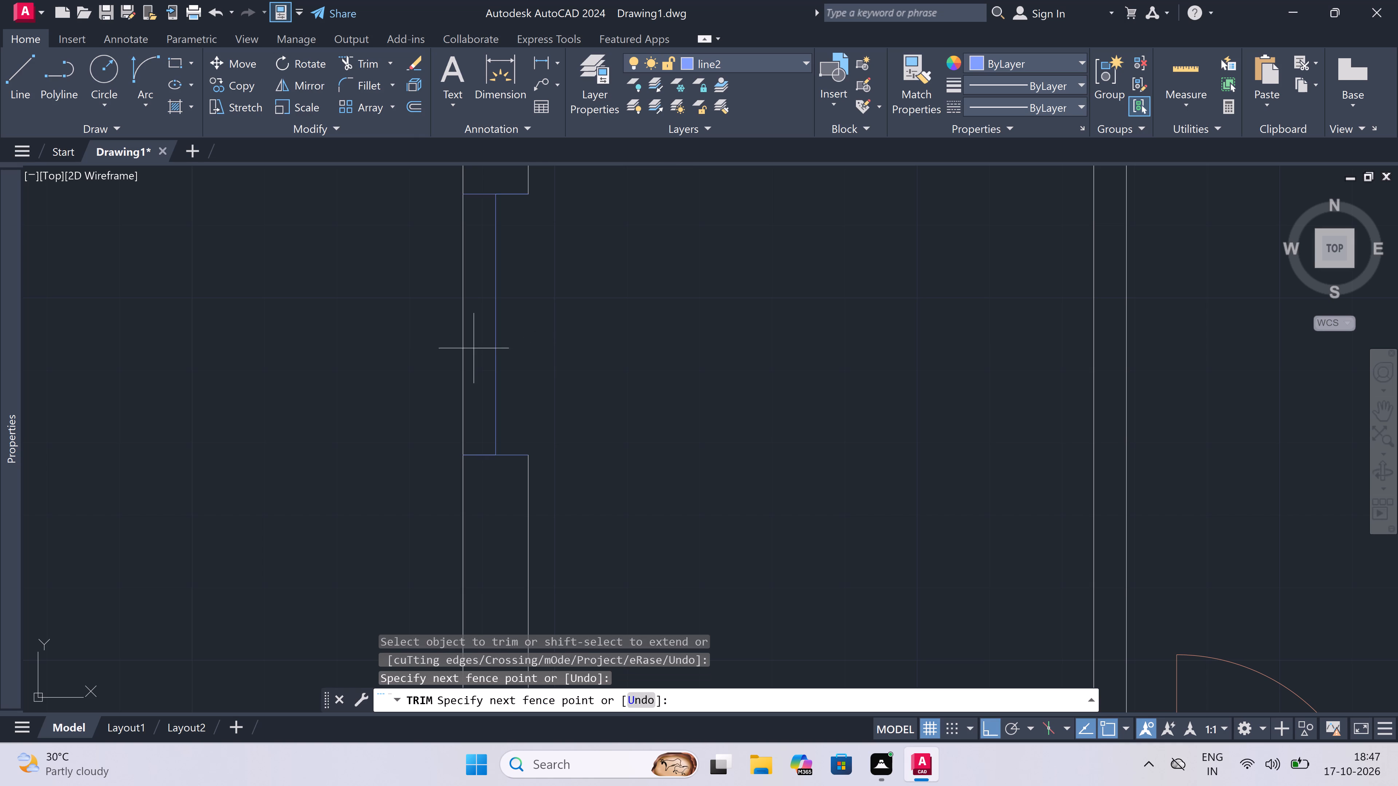
{"action": "double_click", "coordinate": [425, 360]}
{"action": "key", "text": "Escape"}
{"action": "key", "text": "Escape"}
Draw the outer and inner face lines of the second unit's 3' window between its jamb ends.
{"action": "key", "text": "l"}
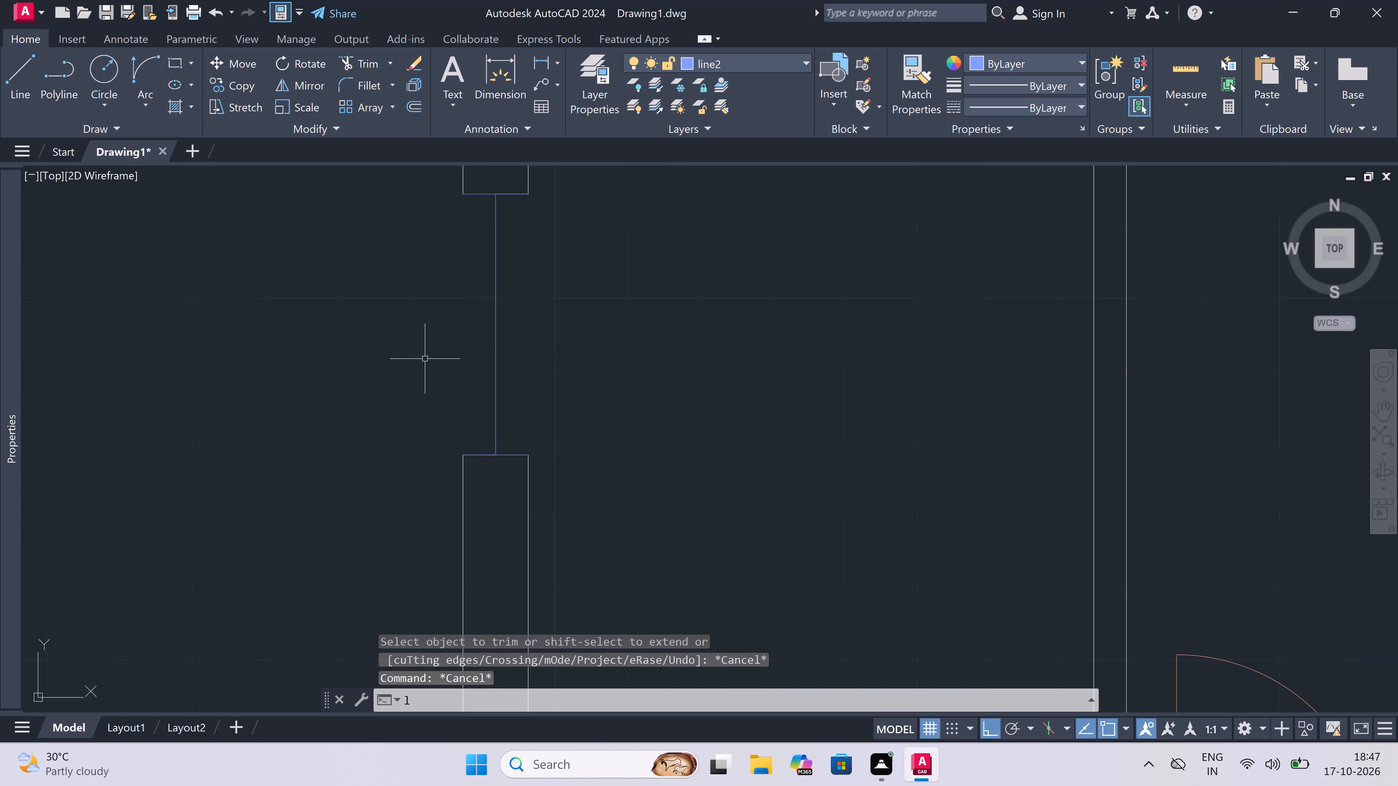
{"action": "key", "text": "space"}
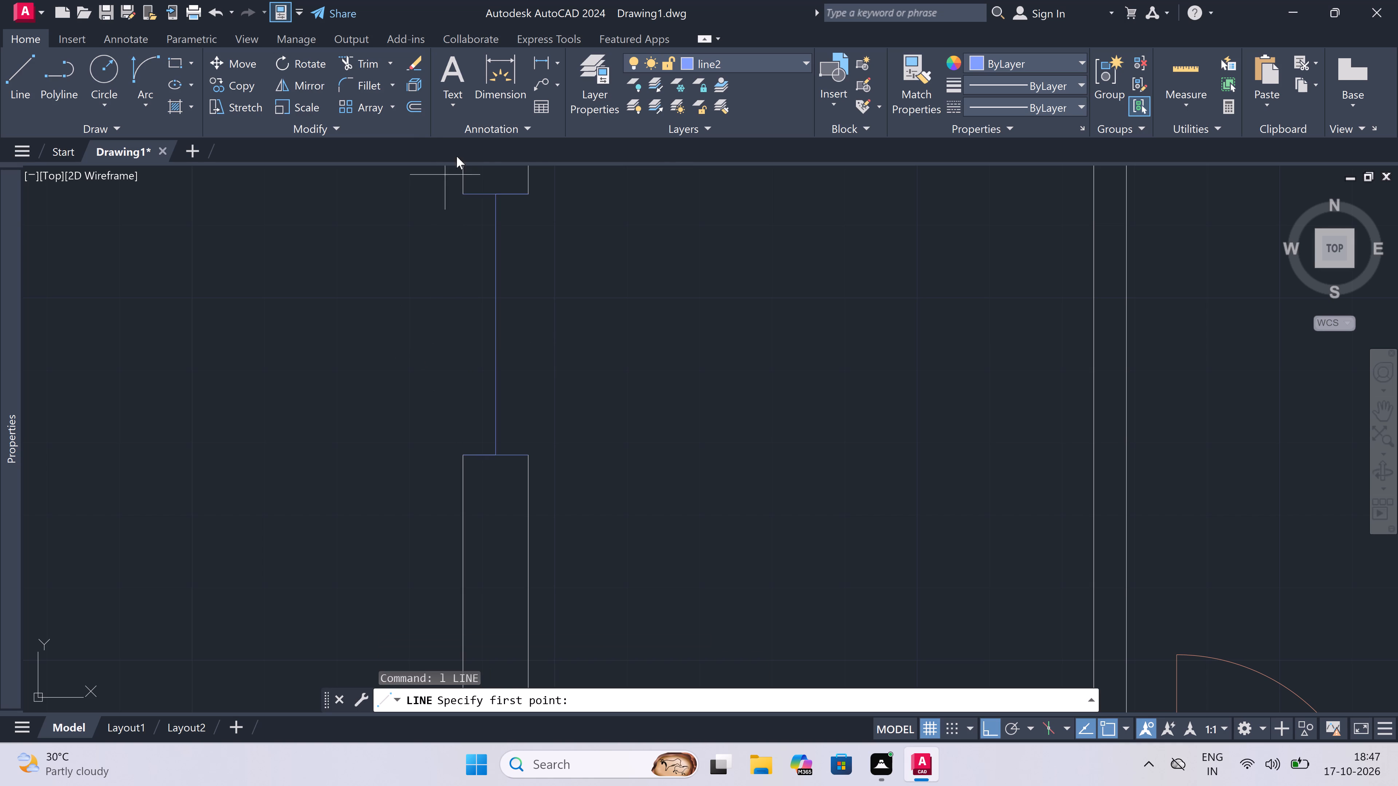
{"action": "left_click", "coordinate": [461, 191]}
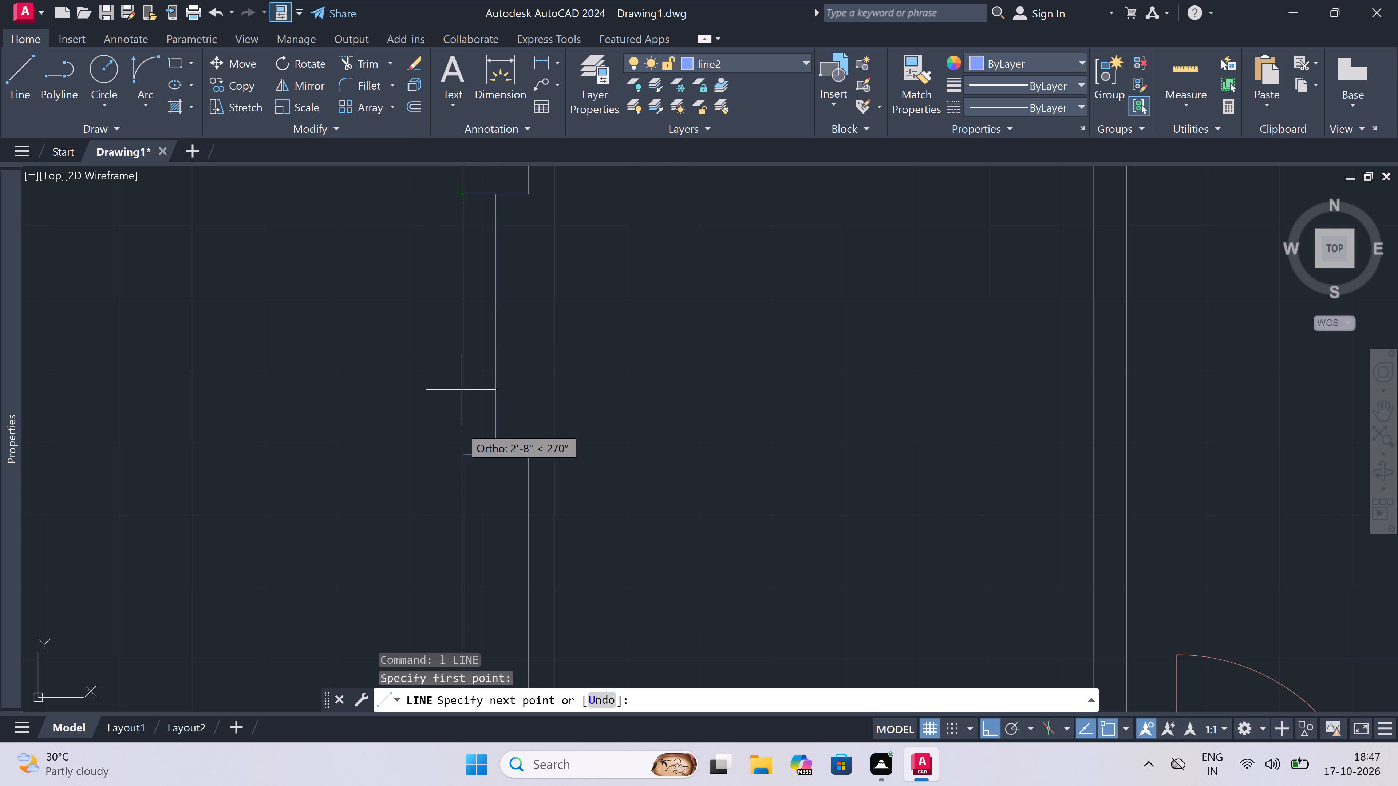
{"action": "left_click", "coordinate": [467, 457]}
{"action": "key", "text": "Escape"}
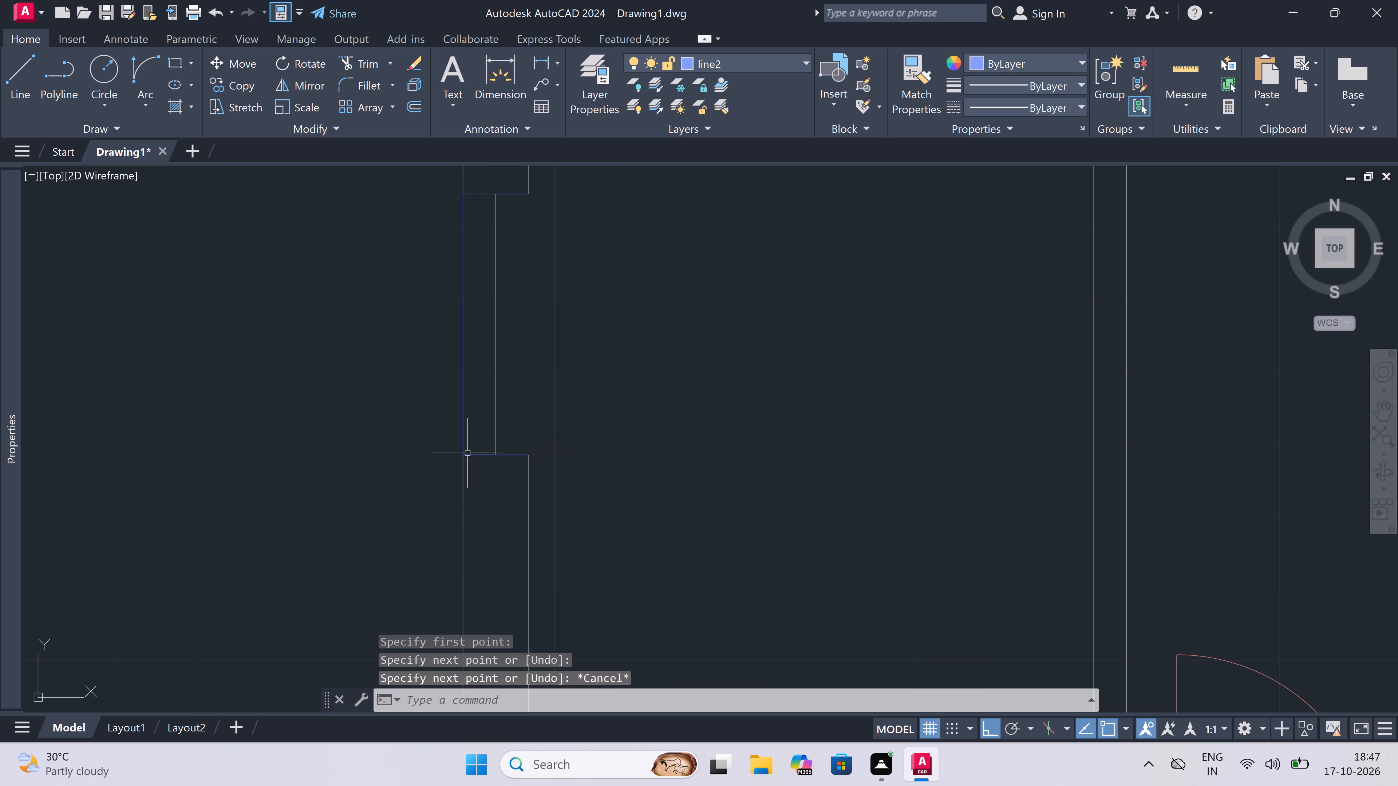
{"action": "key", "text": "space"}
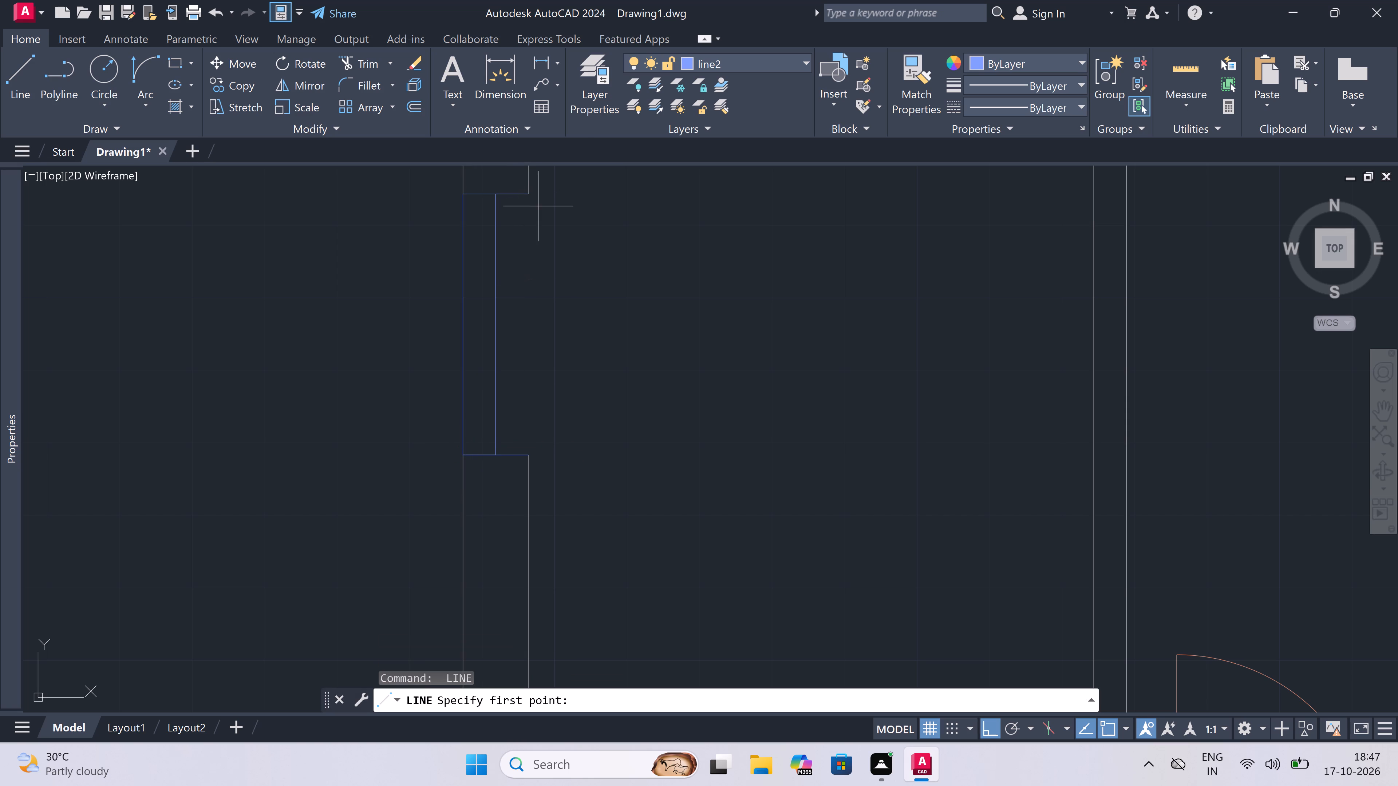
{"action": "left_click", "coordinate": [530, 200]}
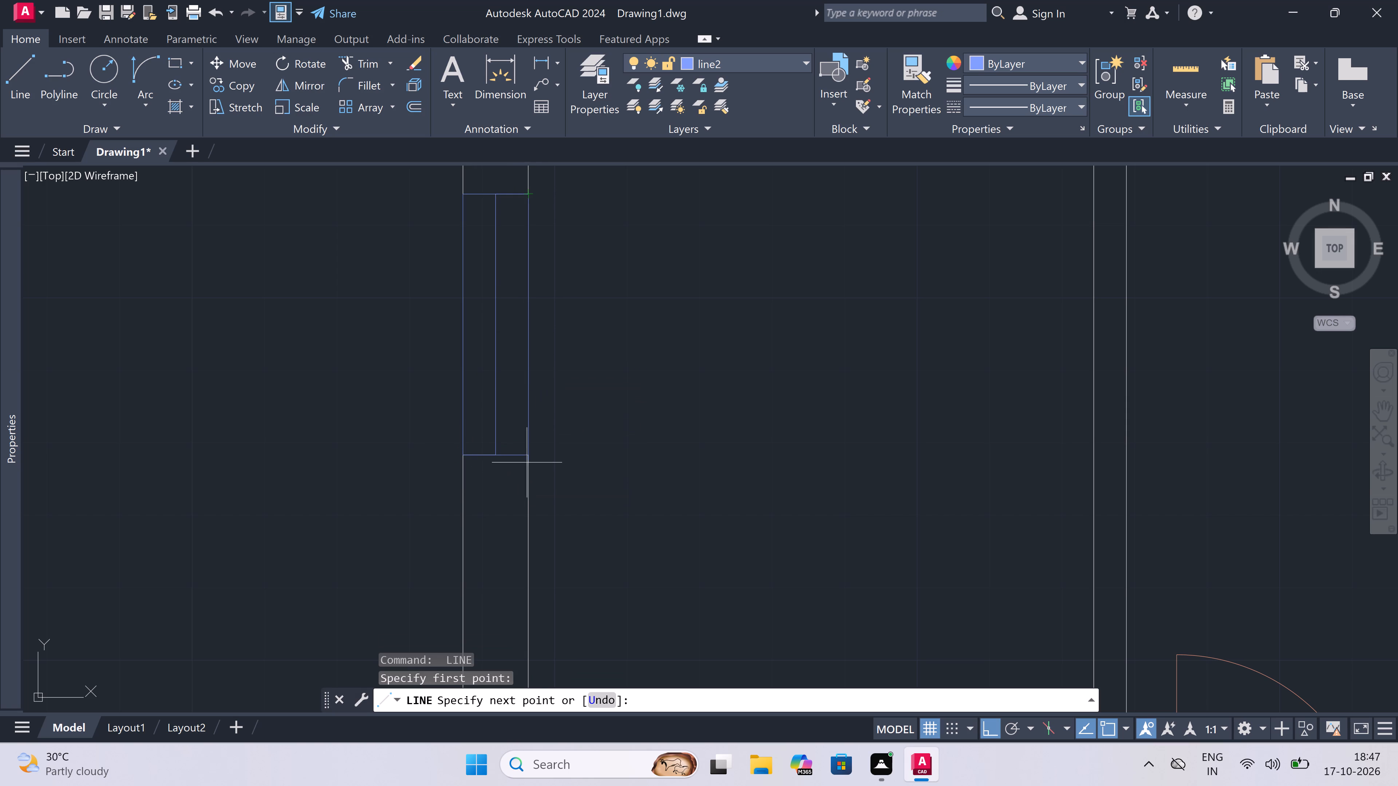
{"action": "double_click", "coordinate": [528, 455]}
{"action": "key", "text": "Escape"}
Draw a 2' window centreline downward within the right exterior wall of the second unit's small room, with a jamb at each end.
{"action": "scroll", "coordinate": [408, 376], "scroll_direction": "down", "scroll_amount": 4}
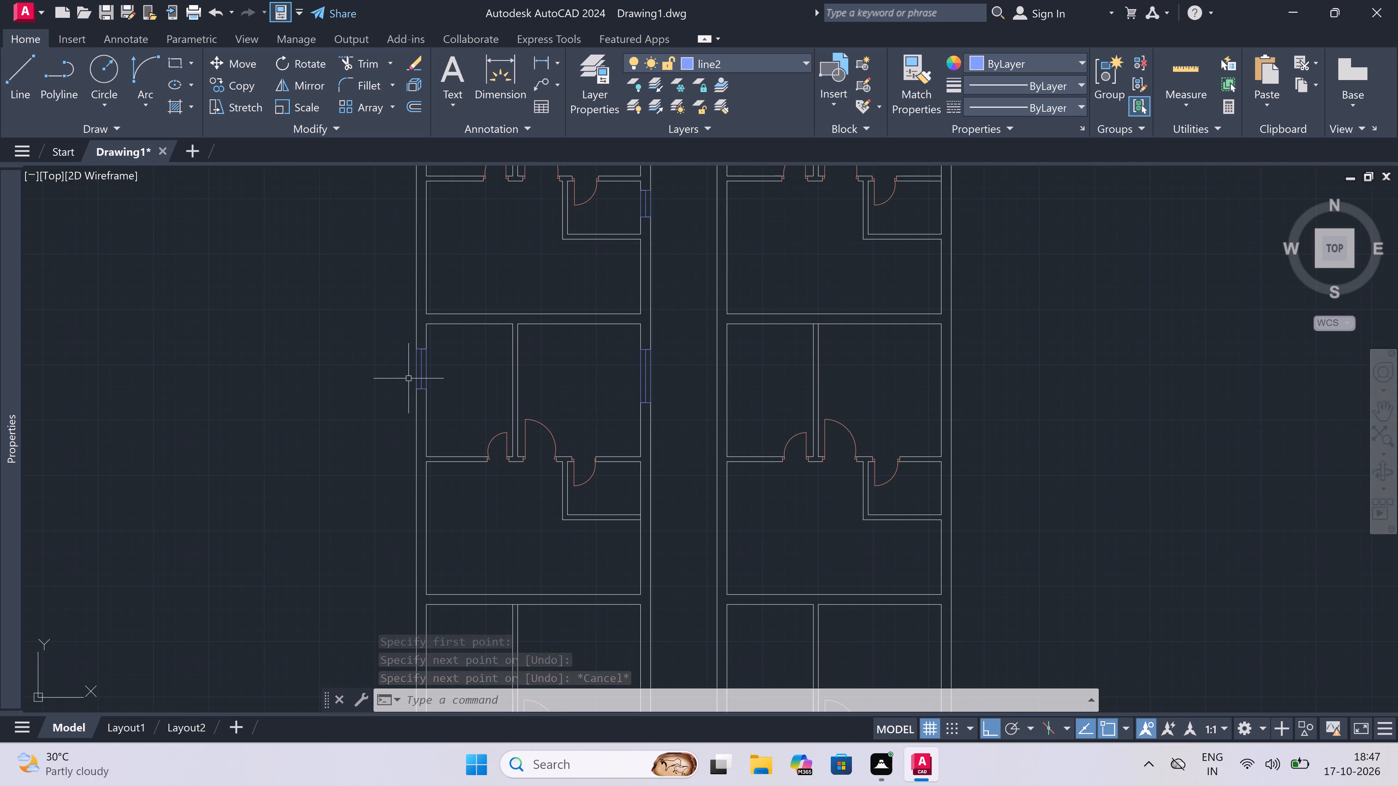
{"action": "scroll", "coordinate": [408, 380], "scroll_direction": "down", "scroll_amount": 2}
{"action": "scroll", "coordinate": [471, 432], "scroll_direction": "up", "scroll_amount": 4}
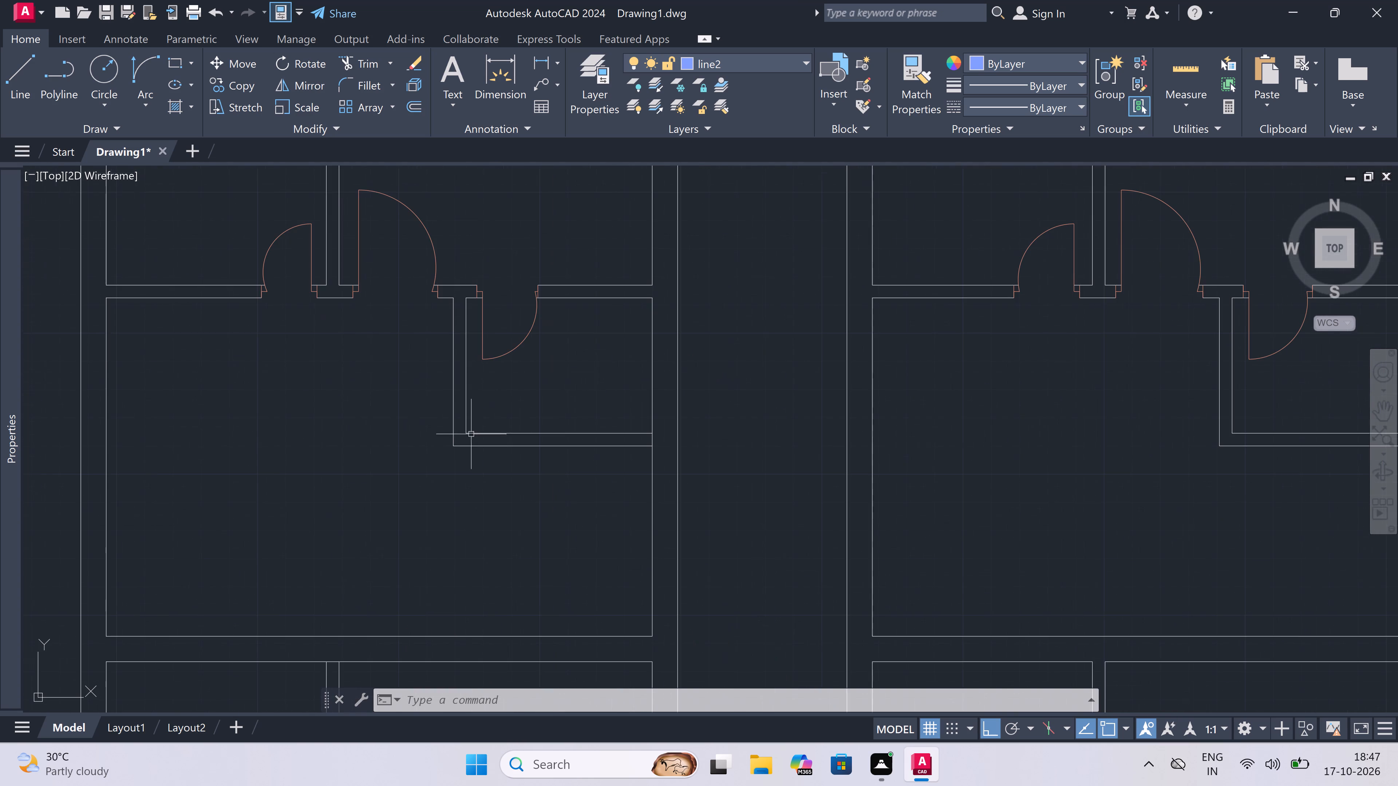
{"action": "key", "text": "space"}
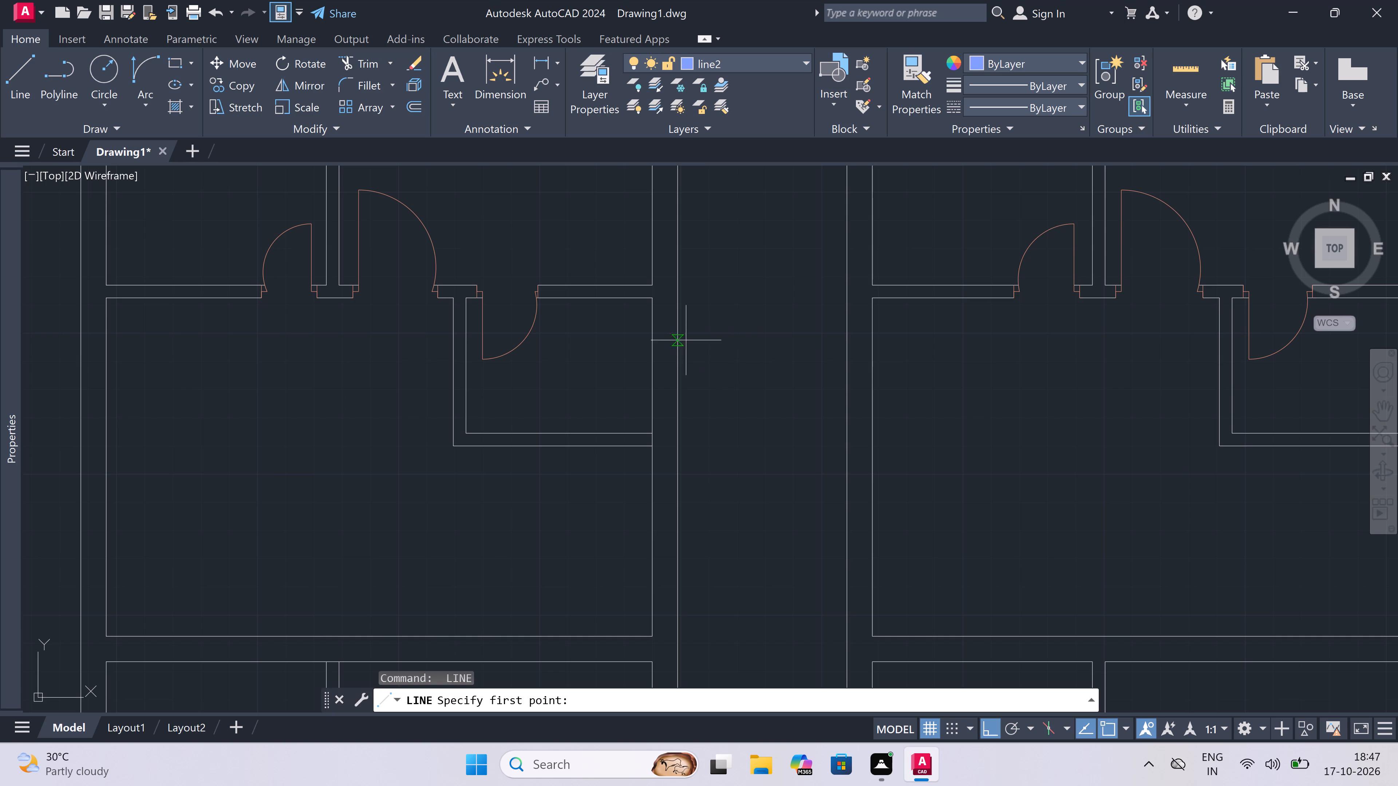
{"action": "scroll", "coordinate": [662, 329], "scroll_direction": "up", "scroll_amount": 1}
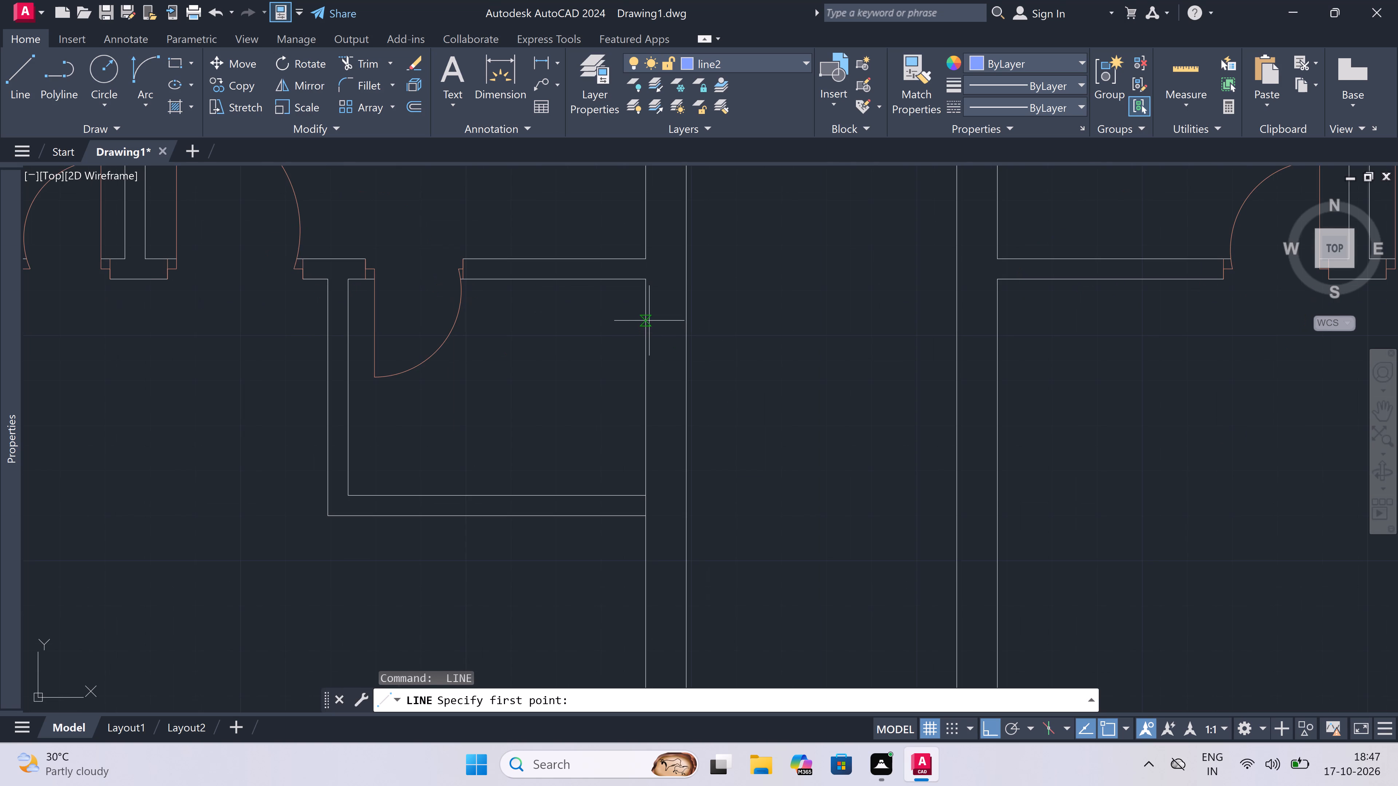
{"action": "left_click", "coordinate": [649, 321]}
{"action": "double_click", "coordinate": [683, 324]}
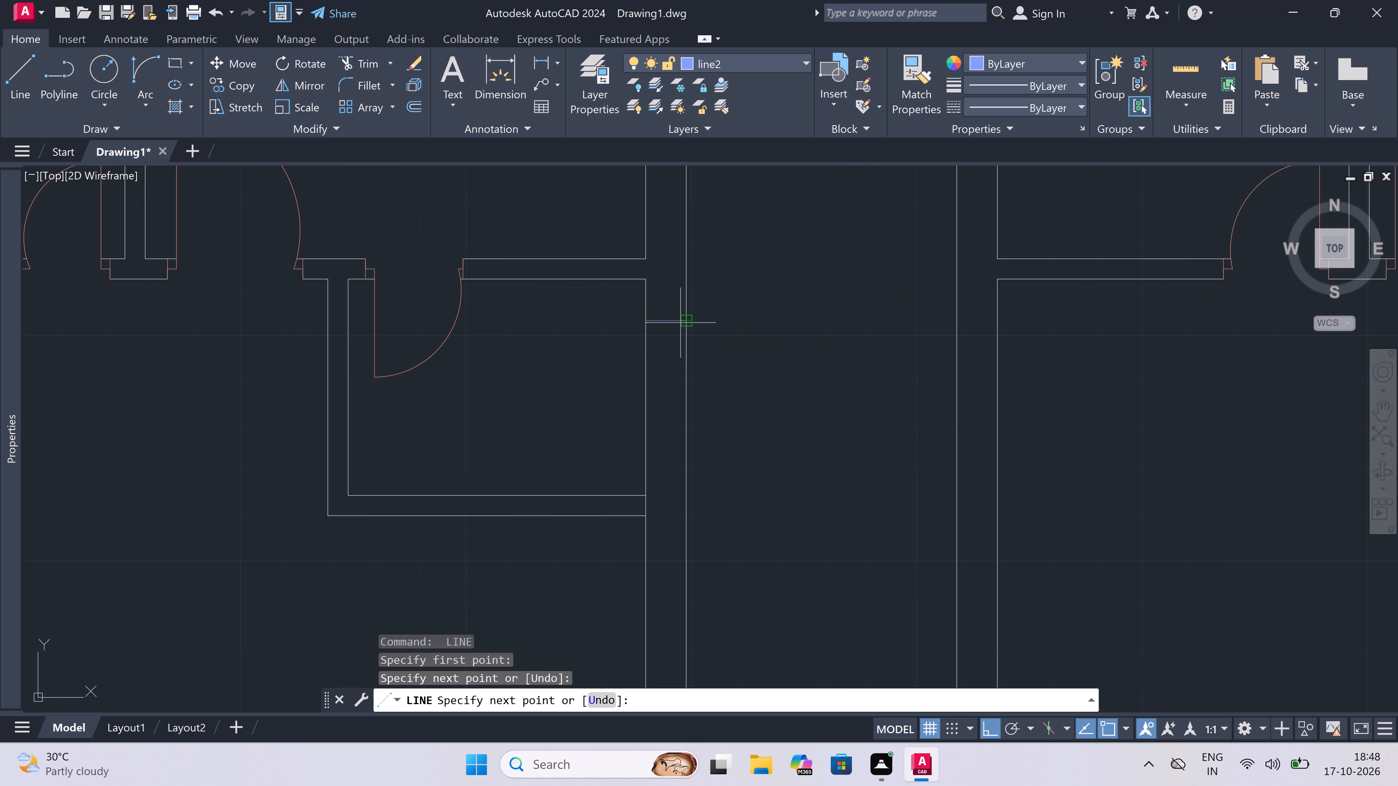
{"action": "triple_click", "coordinate": [660, 321]}
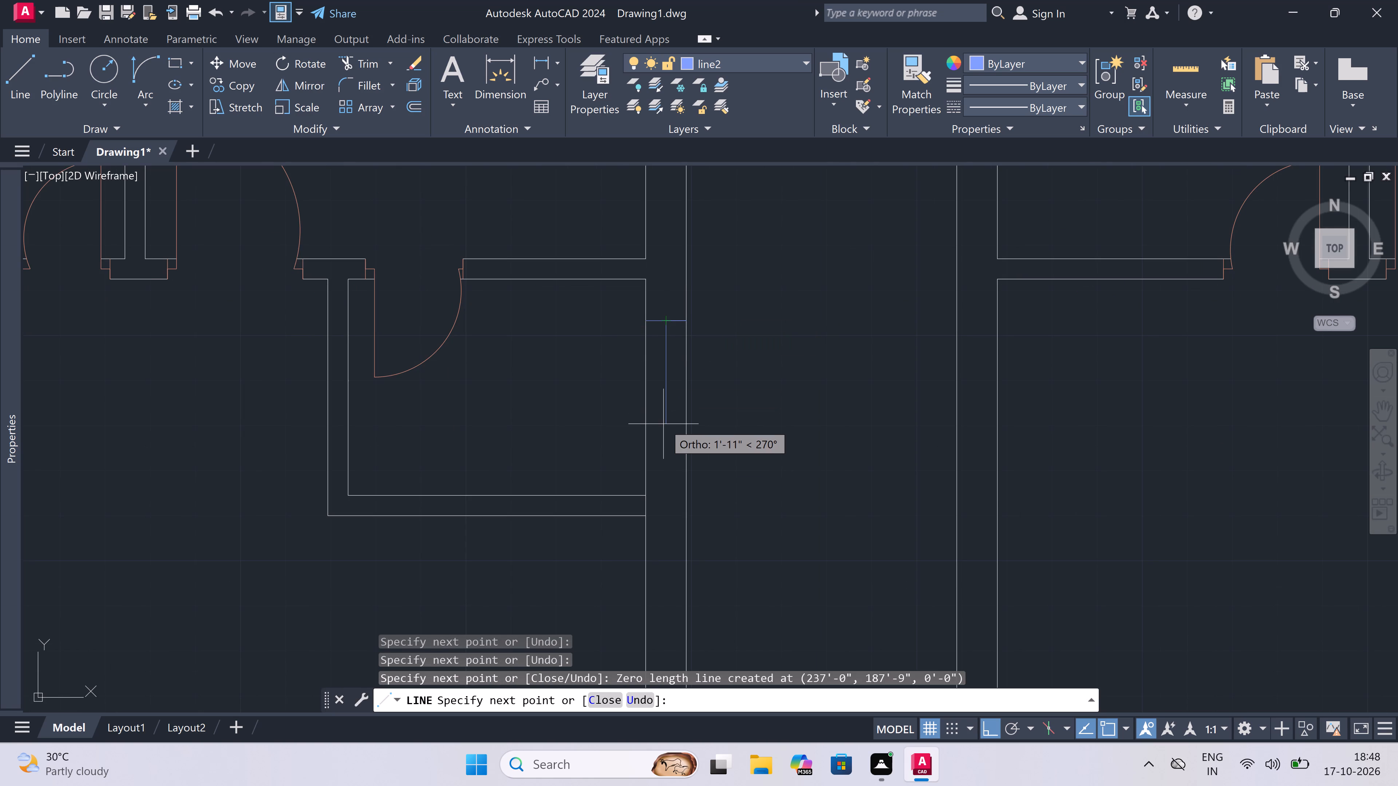
{"action": "type", "text": "2'"}
{"action": "key", "text": "space"}
{"action": "scroll", "coordinate": [666, 424], "scroll_direction": "up", "scroll_amount": 2}
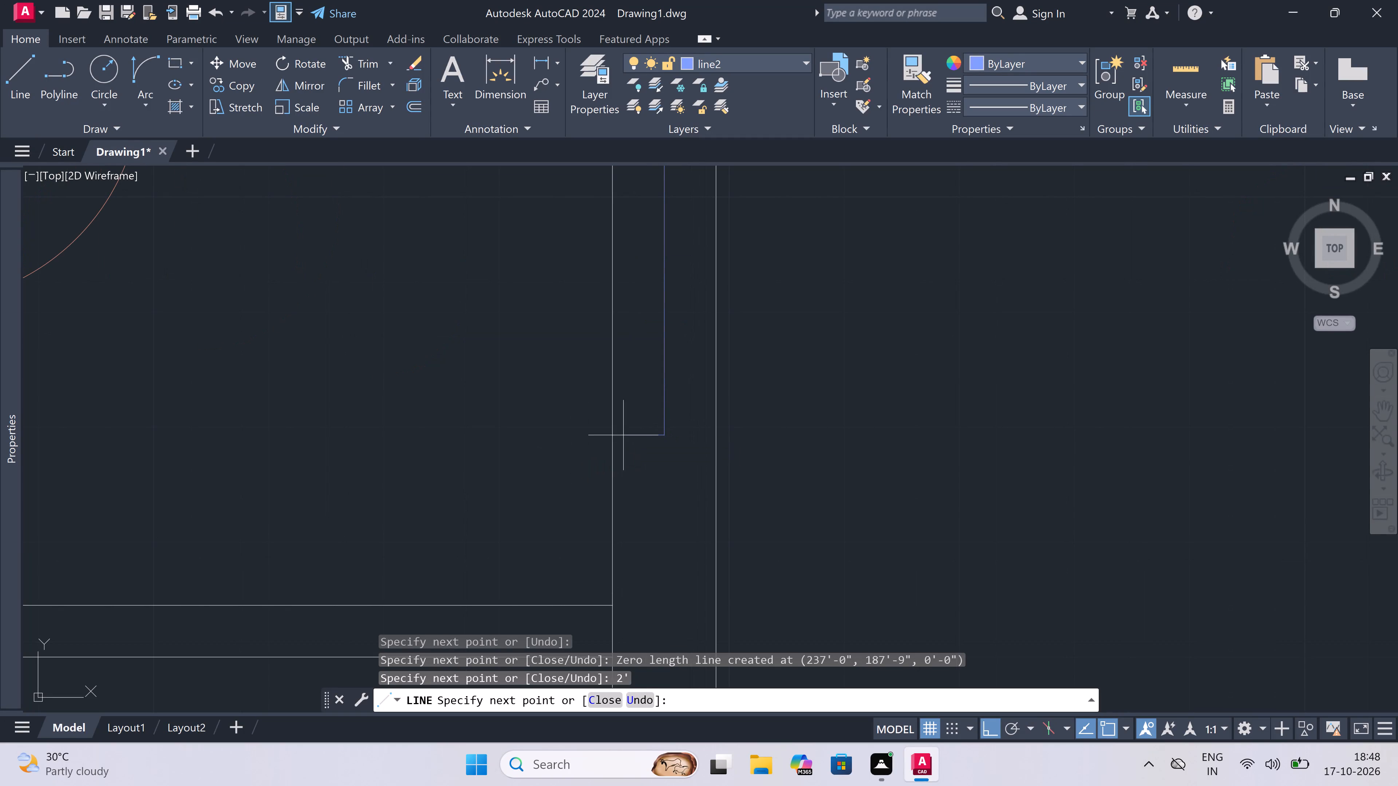
{"action": "triple_click", "coordinate": [615, 436]}
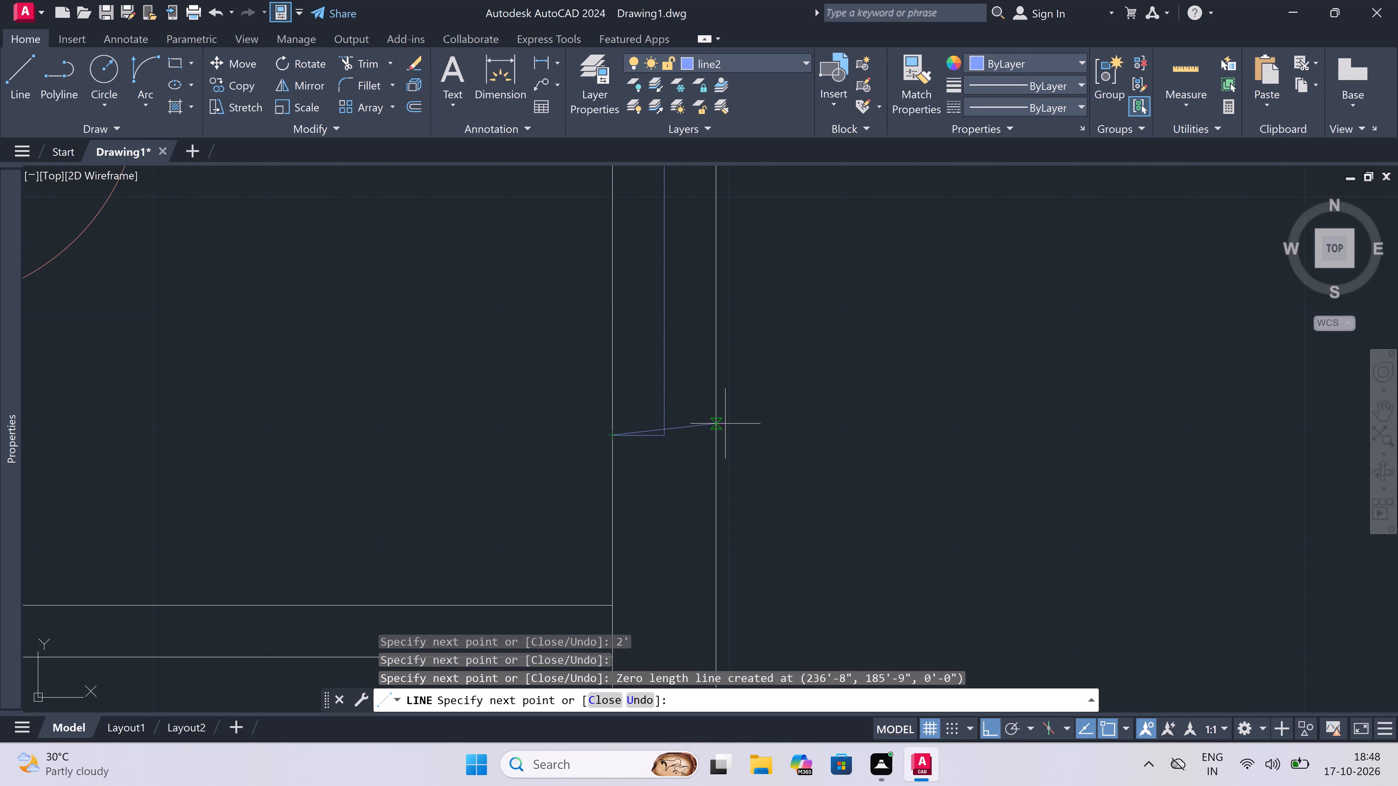
{"action": "double_click", "coordinate": [718, 436]}
{"action": "key", "text": "Escape"}
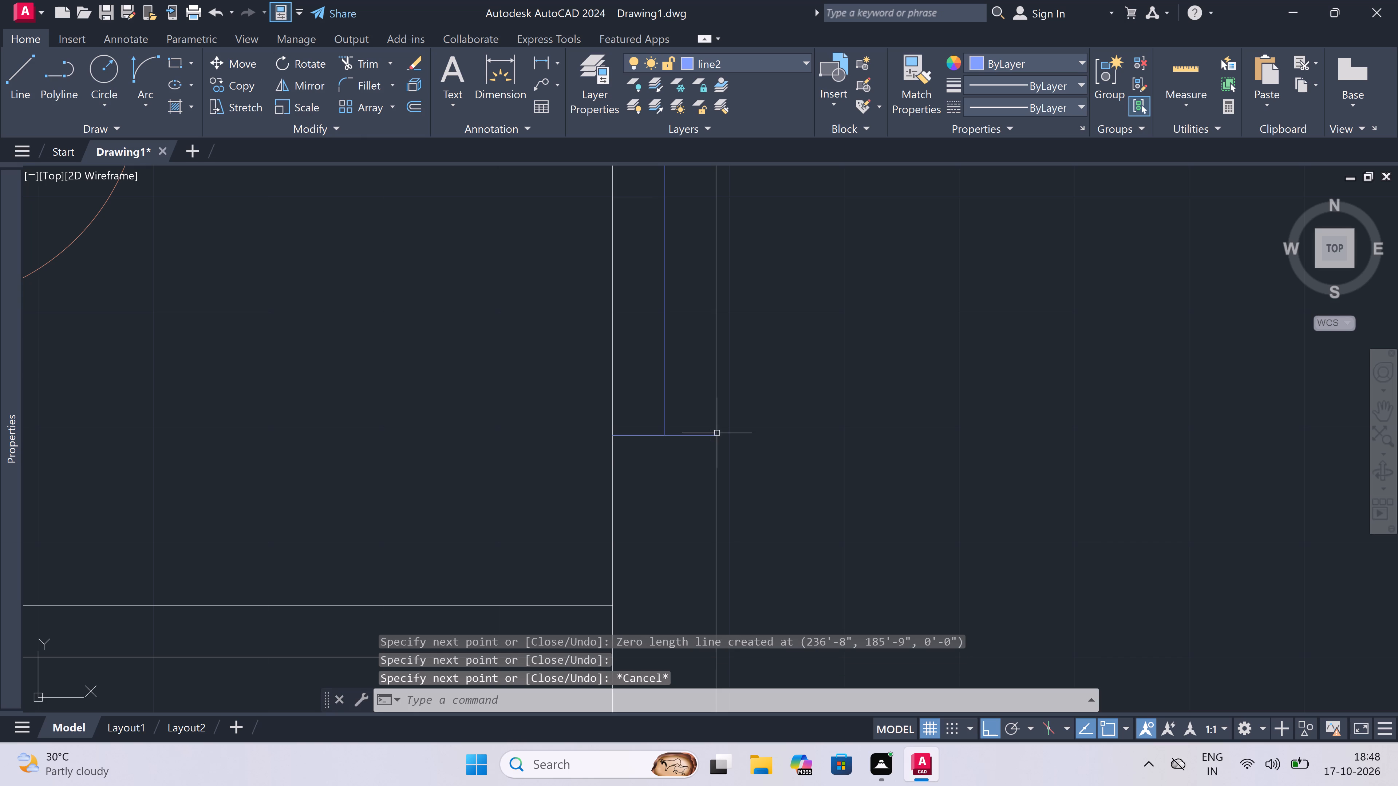
Trim both right exterior wall lines between the second unit's 2' window jambs.
{"action": "scroll", "coordinate": [603, 467], "scroll_direction": "down", "scroll_amount": 4}
{"action": "scroll", "coordinate": [630, 413], "scroll_direction": "up", "scroll_amount": 1}
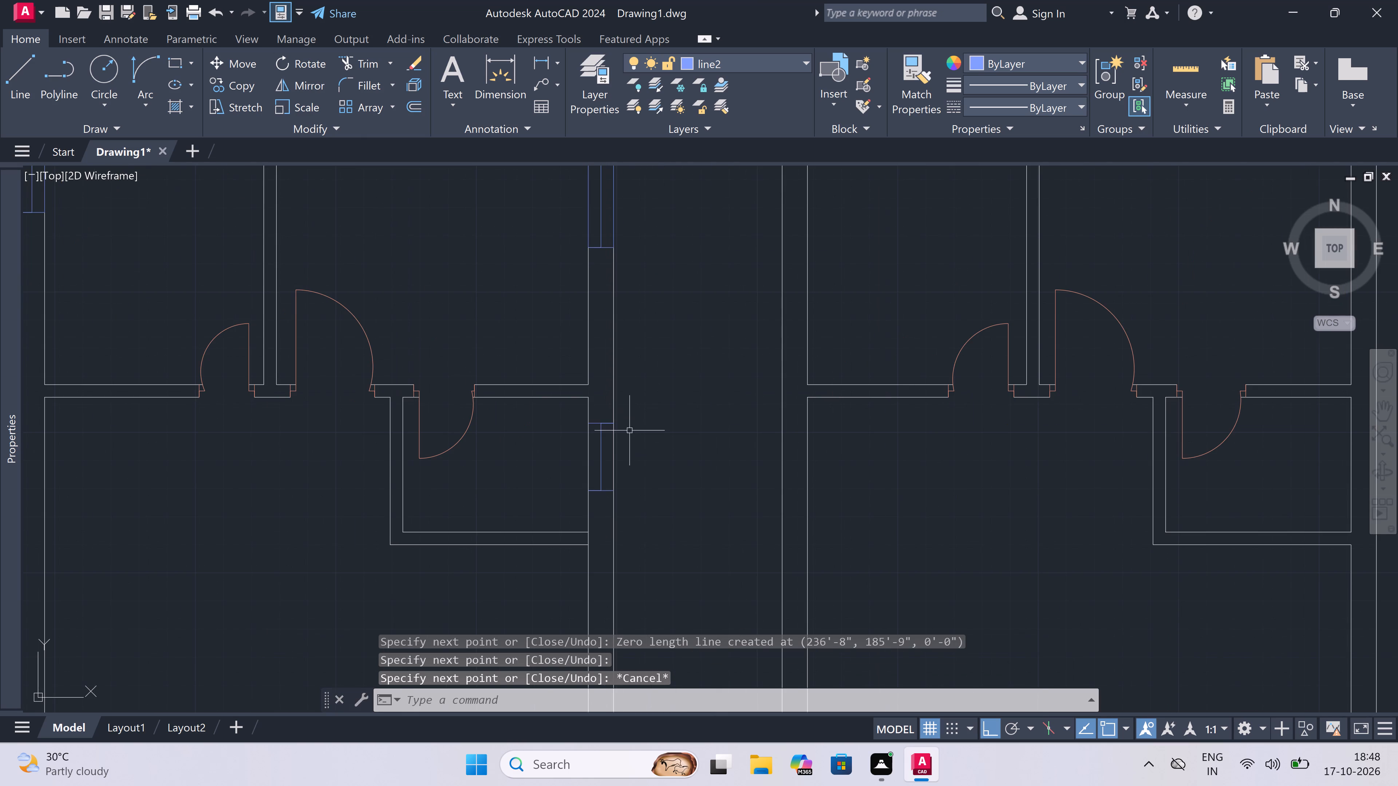
{"action": "scroll", "coordinate": [613, 453], "scroll_direction": "up", "scroll_amount": 2}
{"action": "key", "text": "t"}
{"action": "key", "text": "r"}
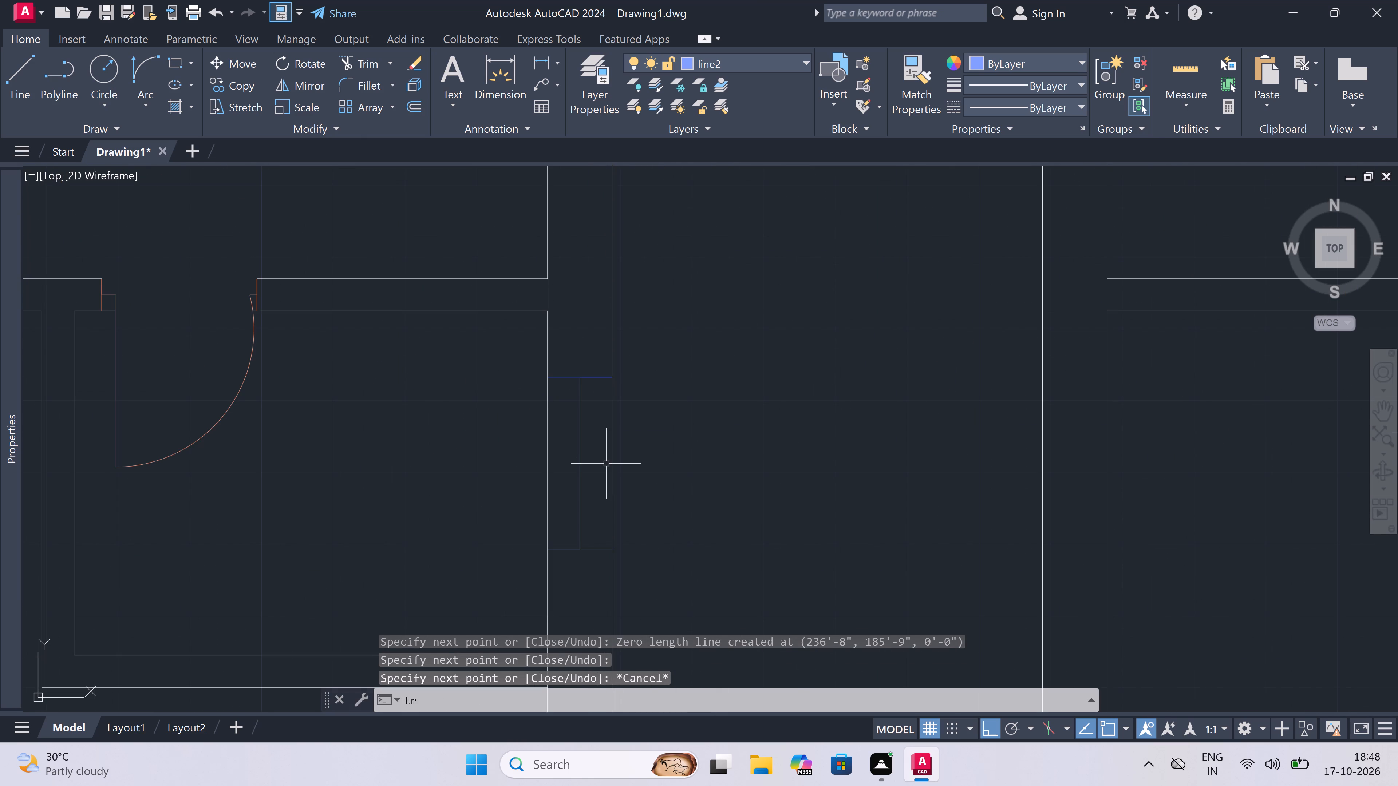
{"action": "key", "text": "space"}
{"action": "left_click", "coordinate": [606, 464]}
{"action": "left_click", "coordinate": [635, 461]}
{"action": "left_click", "coordinate": [557, 481]}
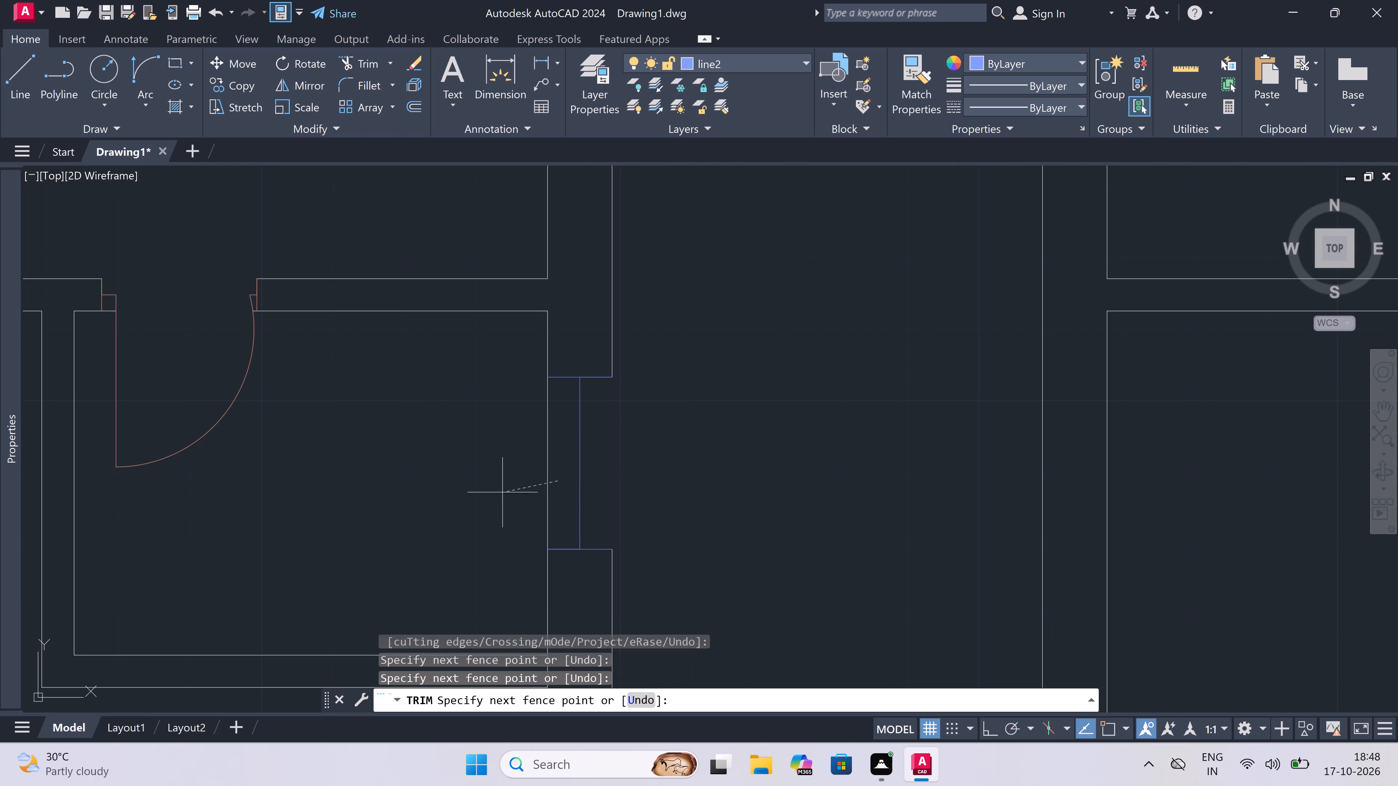
{"action": "left_click", "coordinate": [502, 492]}
{"action": "key", "text": "Escape"}
Draw the inner and outer face lines of the second unit's 2' window between its jamb ends.
{"action": "type", "text": "l"}
{"action": "key", "text": "space"}
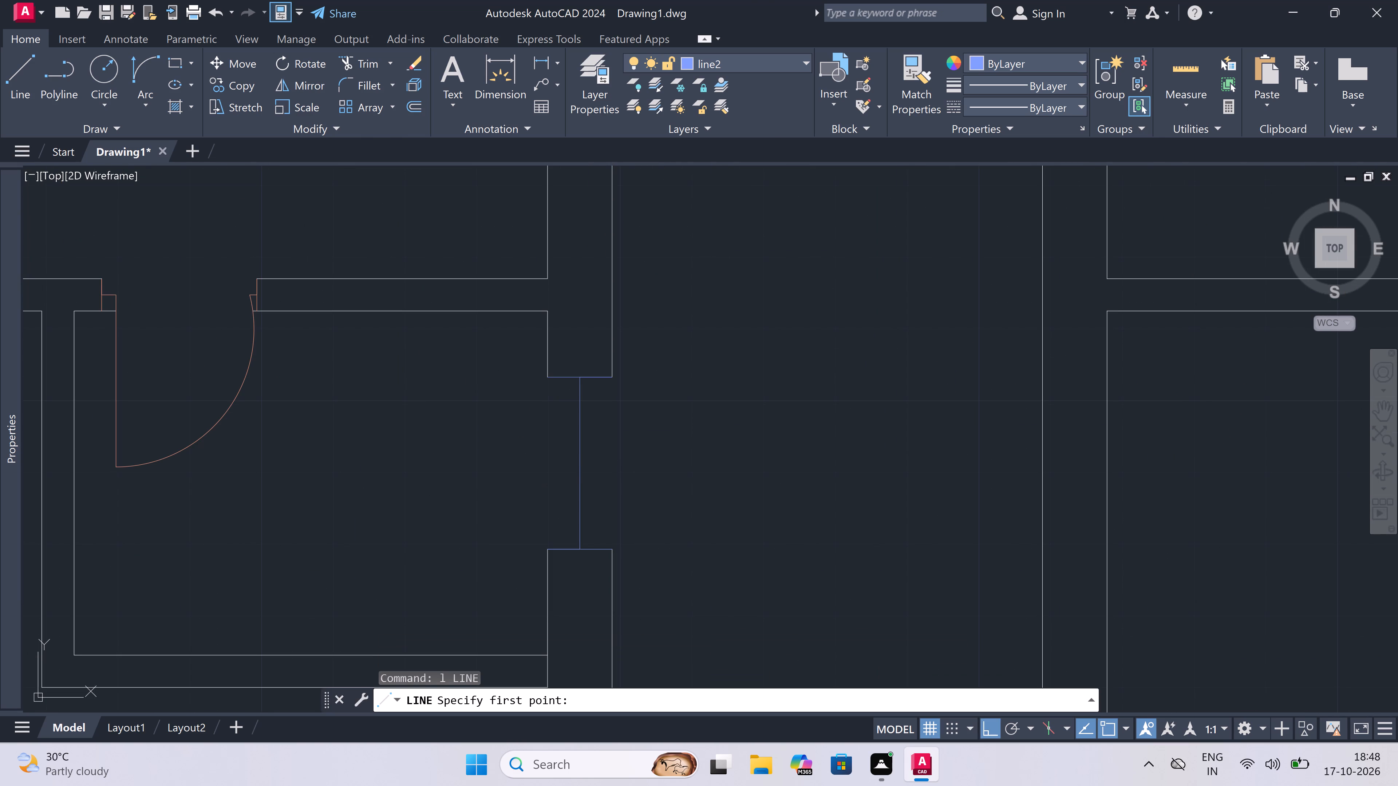
{"action": "left_click", "coordinate": [547, 373]}
{"action": "left_click", "coordinate": [550, 554]}
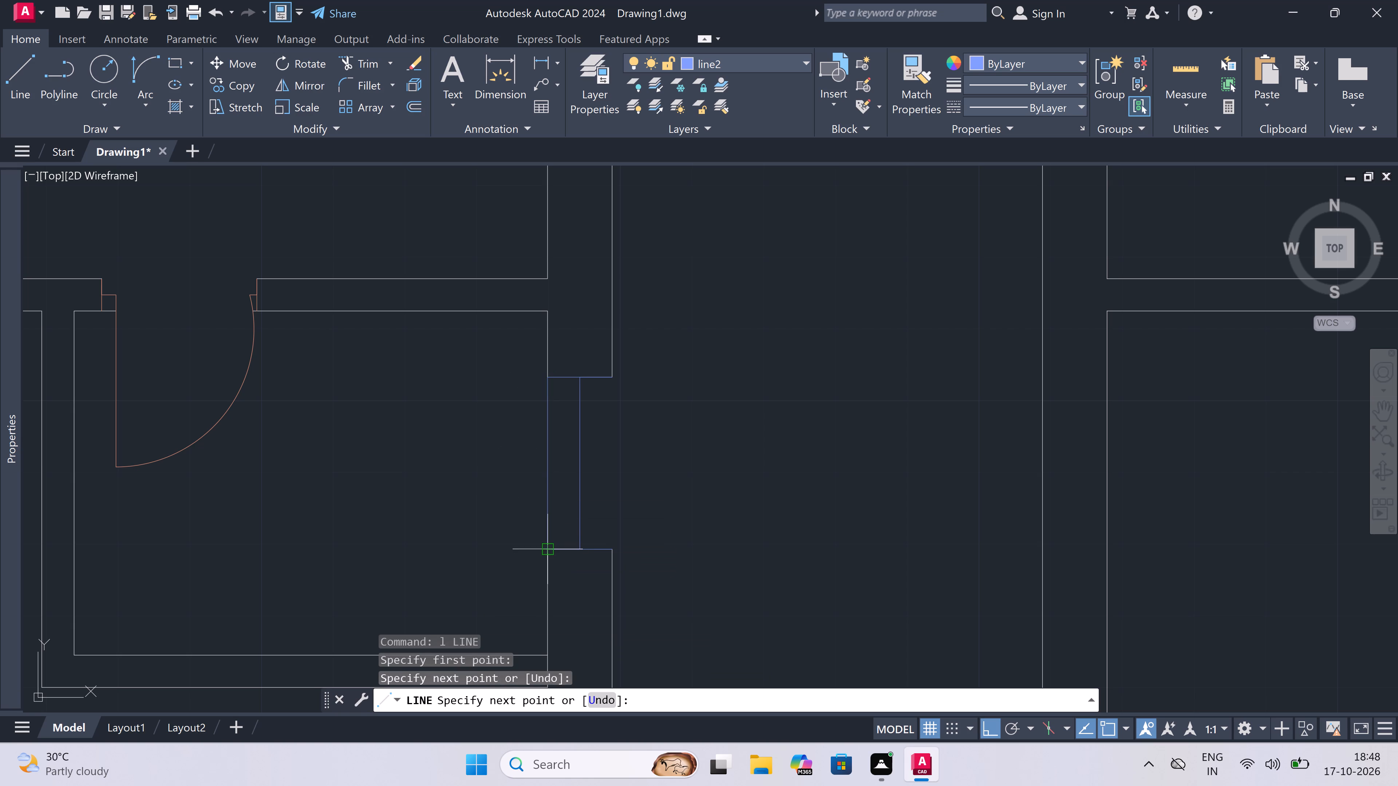
{"action": "key", "text": "Escape"}
{"action": "key", "text": "space"}
{"action": "double_click", "coordinate": [607, 376]}
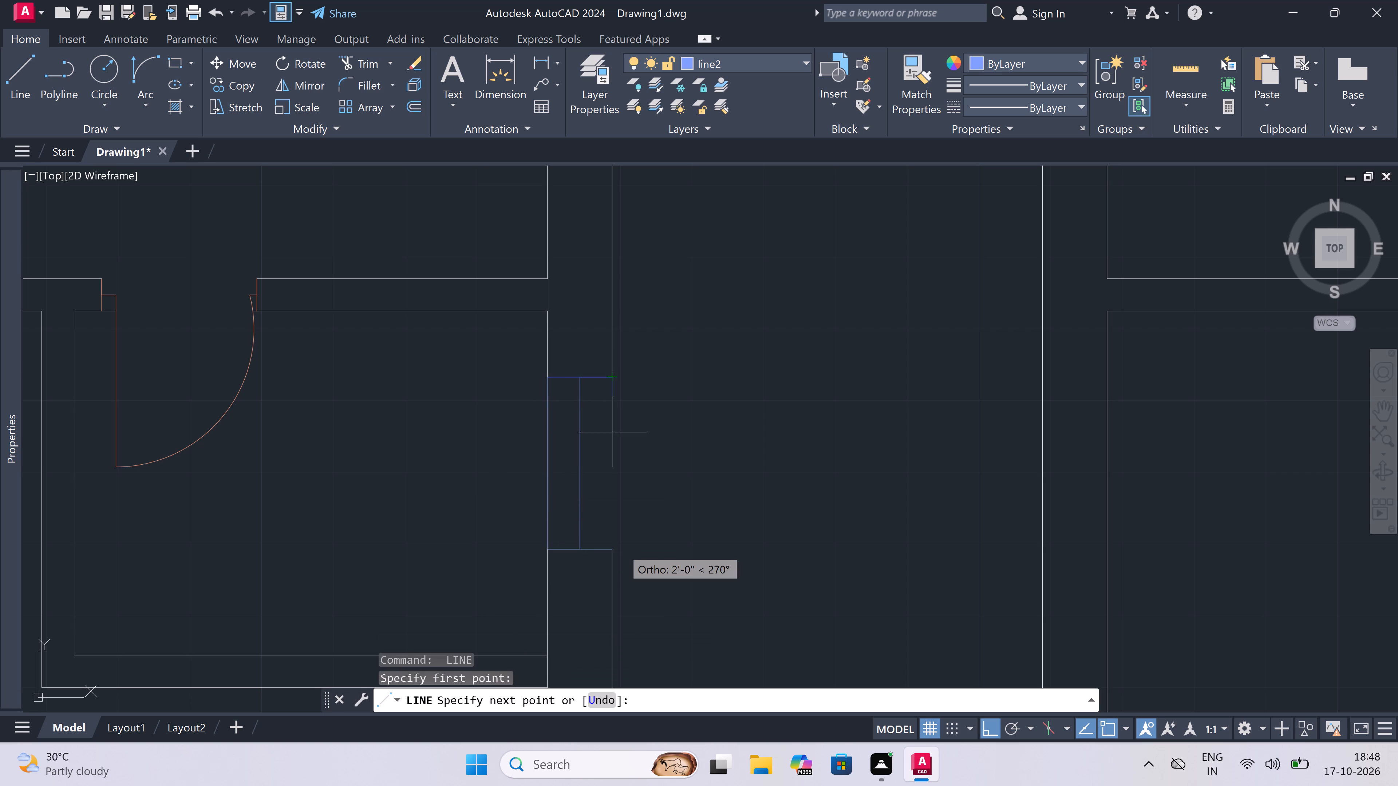
{"action": "double_click", "coordinate": [615, 543]}
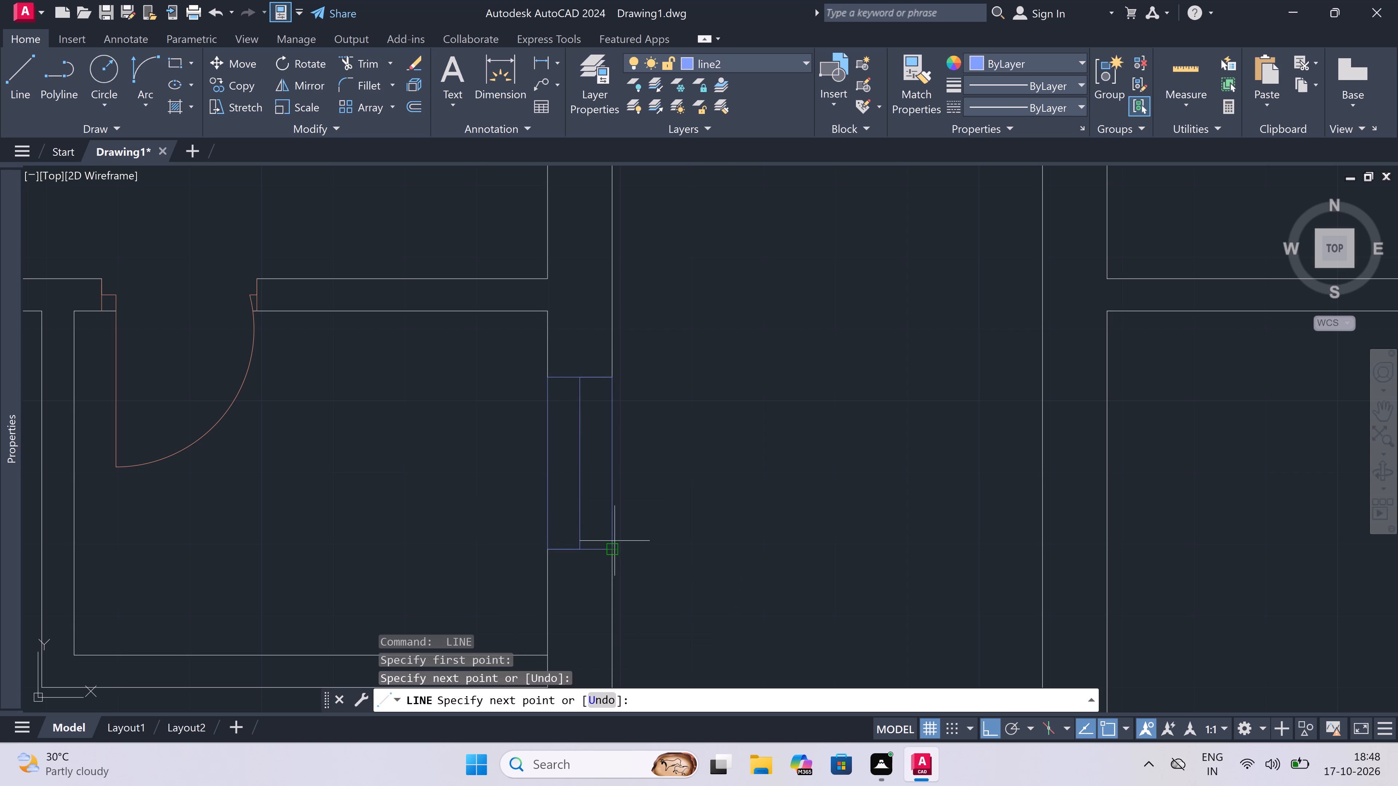
{"action": "key", "text": "Escape"}
Draw a 4' window centreline upward within the right exterior wall of the third unit's upper-right room, with a jamb at each end.
{"action": "scroll", "coordinate": [586, 422], "scroll_direction": "down", "scroll_amount": 5}
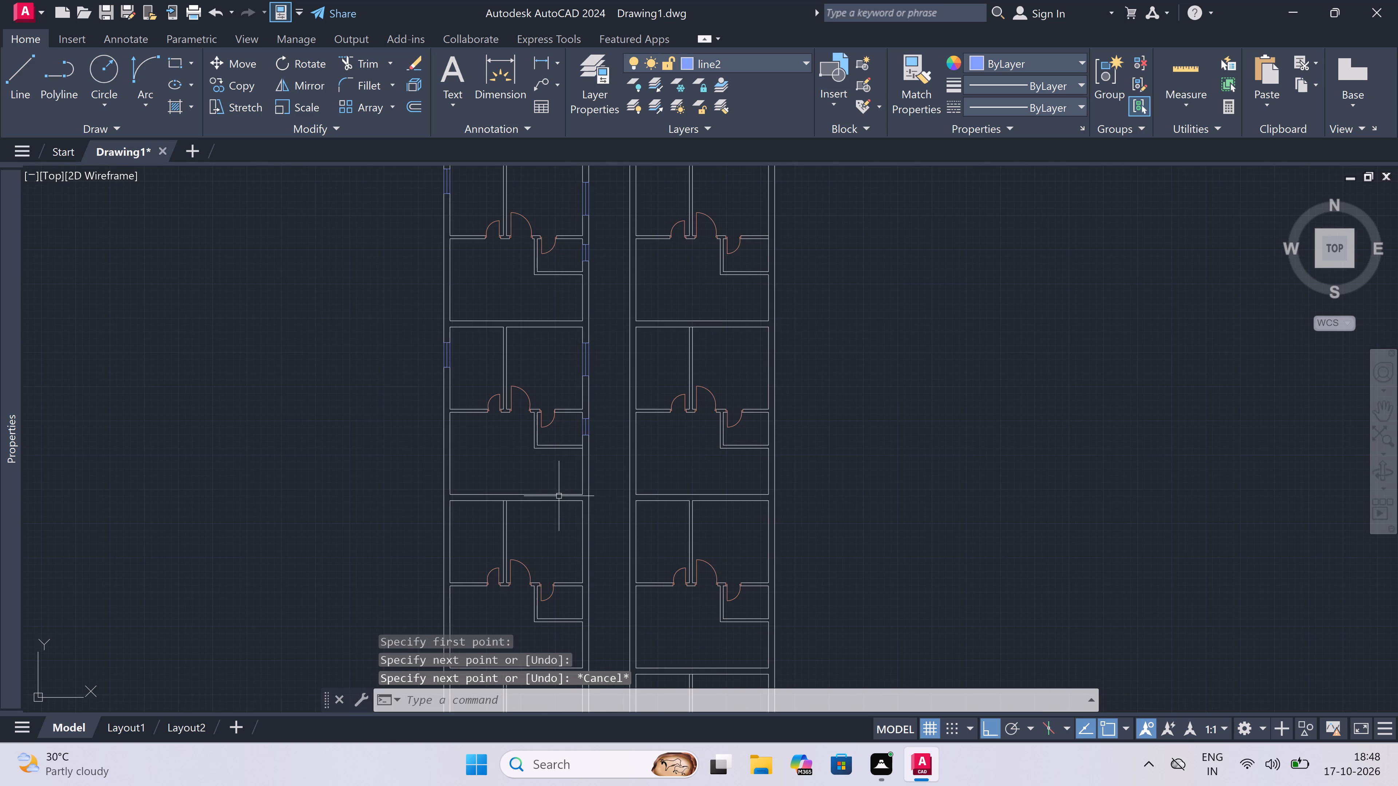
{"action": "key", "text": "space"}
{"action": "scroll", "coordinate": [584, 570], "scroll_direction": "up", "scroll_amount": 2}
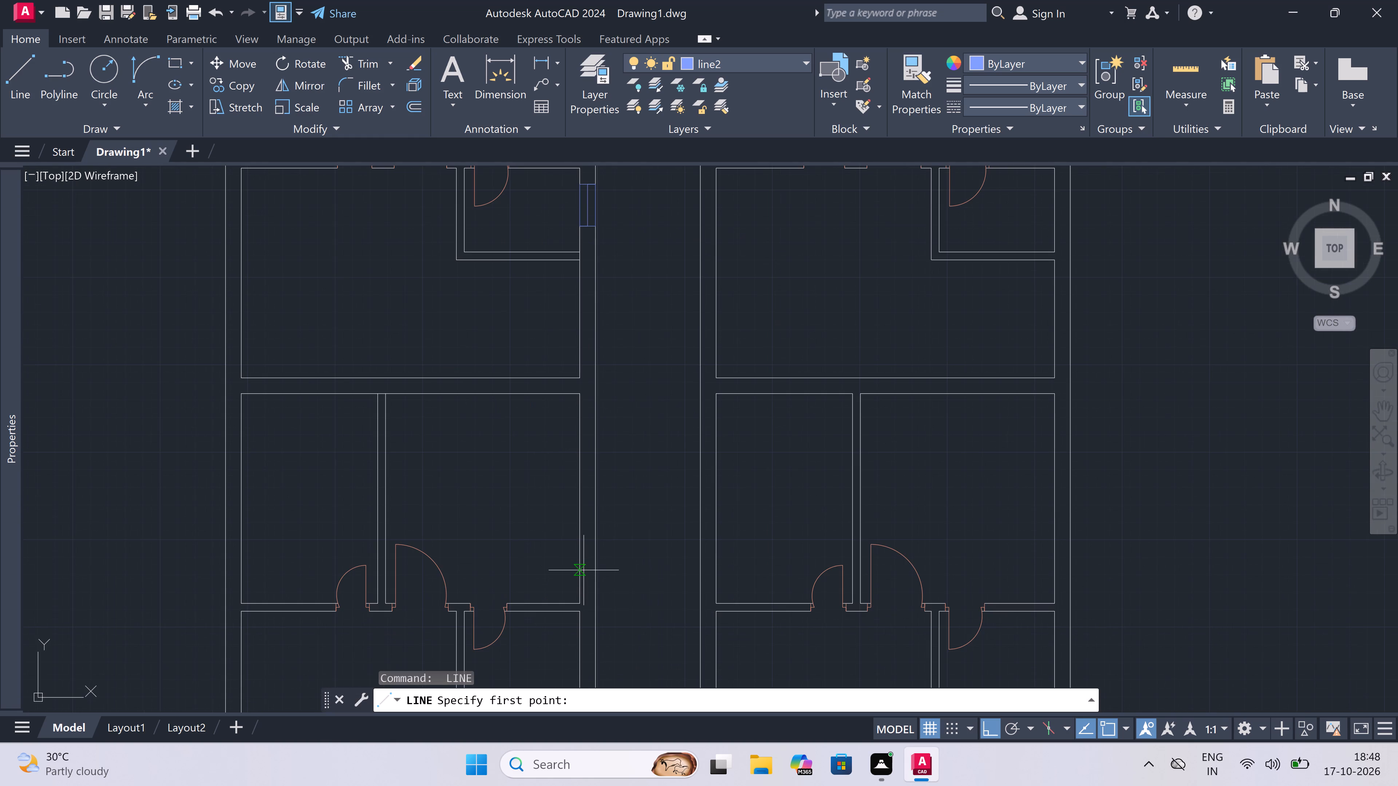
{"action": "left_click", "coordinate": [577, 540]}
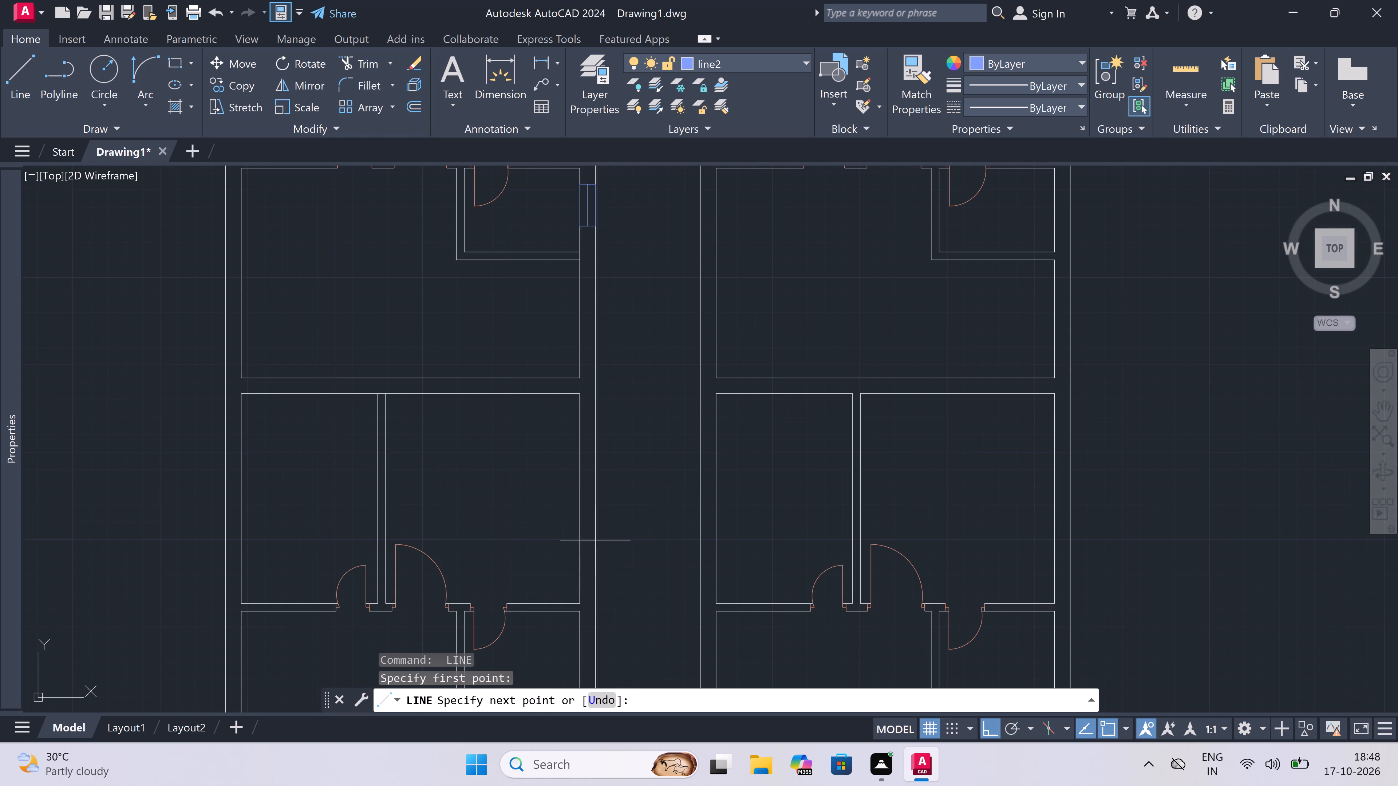
{"action": "left_click", "coordinate": [587, 543]}
{"action": "scroll", "coordinate": [587, 542], "scroll_direction": "up", "scroll_amount": 3}
{"action": "left_click", "coordinate": [614, 539]}
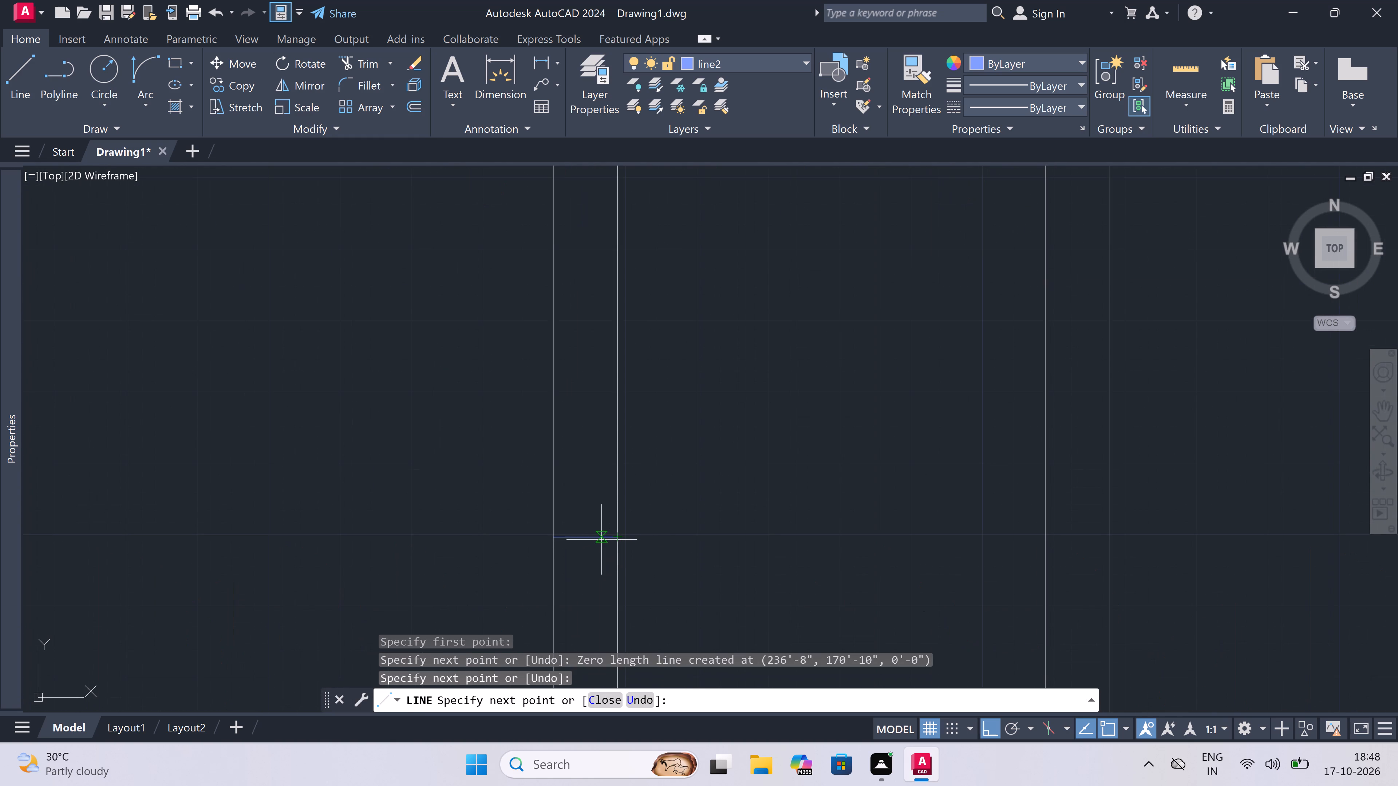
{"action": "left_click", "coordinate": [584, 534]}
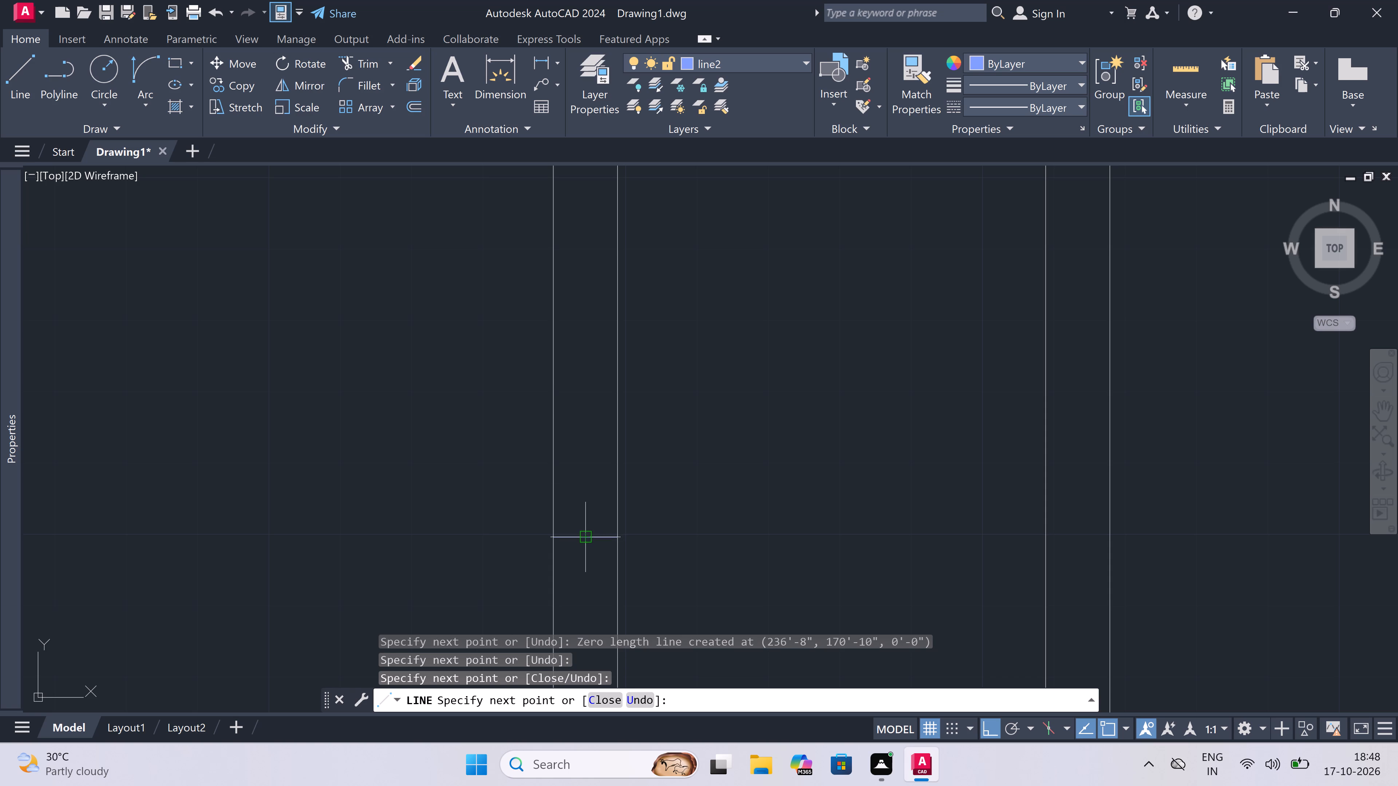
{"action": "type", "text": "4'"}
{"action": "key", "text": "space"}
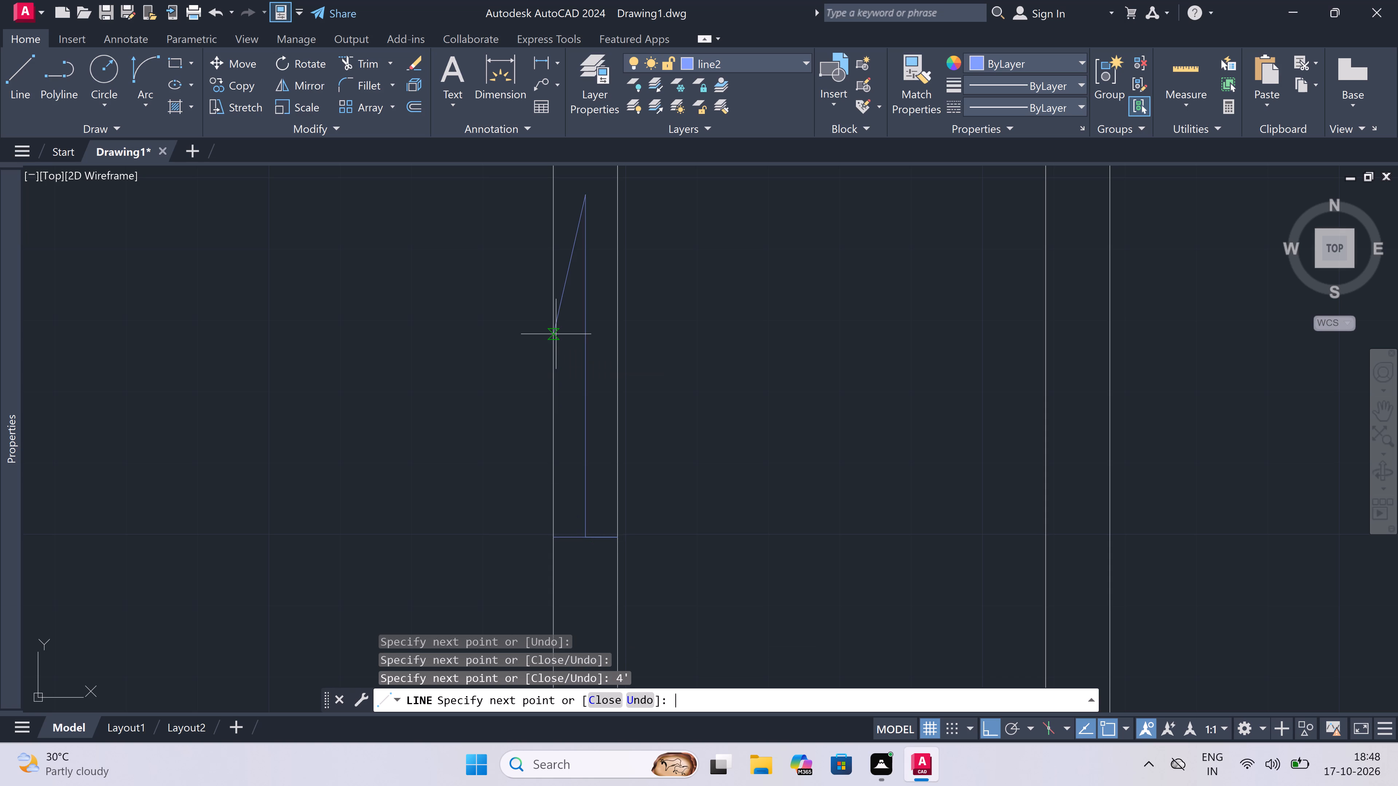
{"action": "scroll", "coordinate": [556, 334], "scroll_direction": "down", "scroll_amount": 2}
{"action": "scroll", "coordinate": [542, 293], "scroll_direction": "up", "scroll_amount": 2}
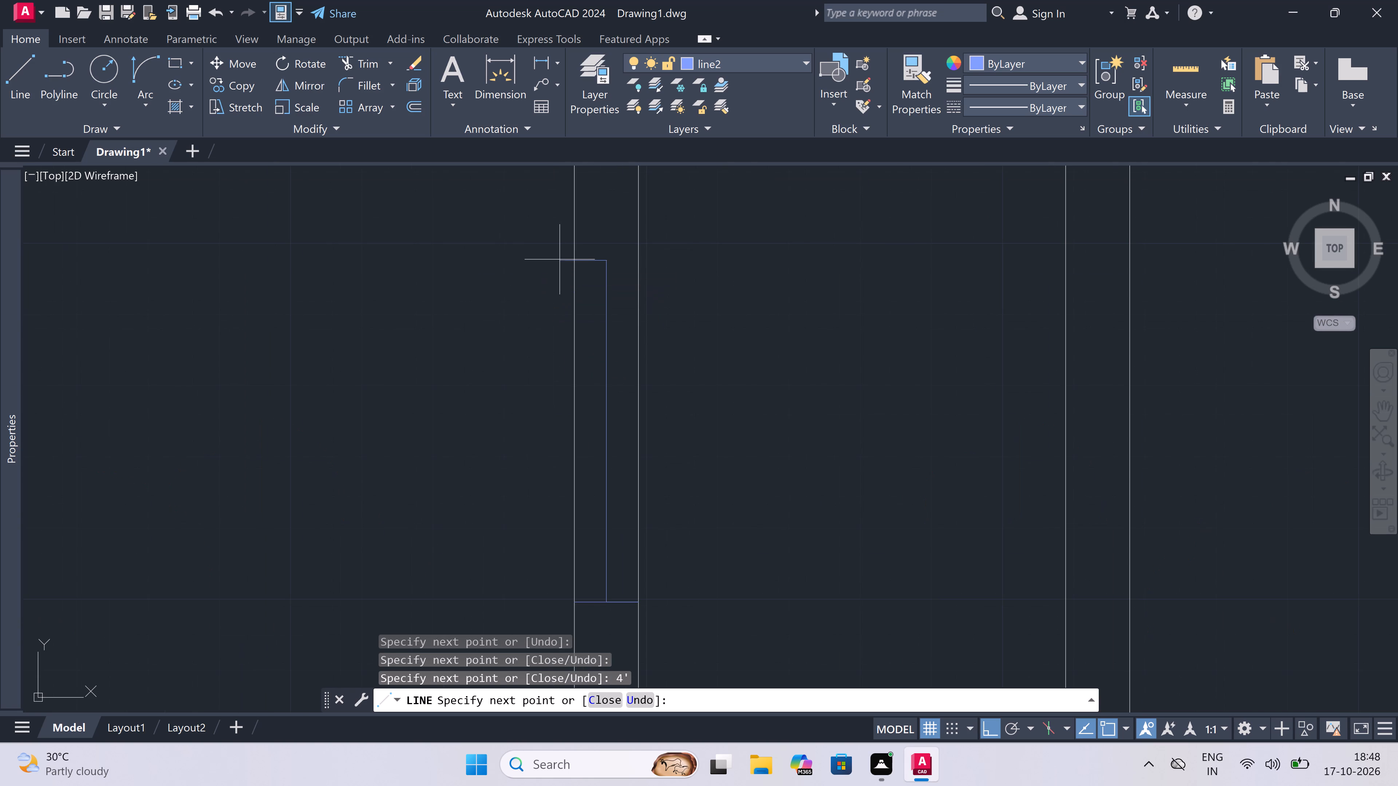
{"action": "left_click", "coordinate": [576, 256]}
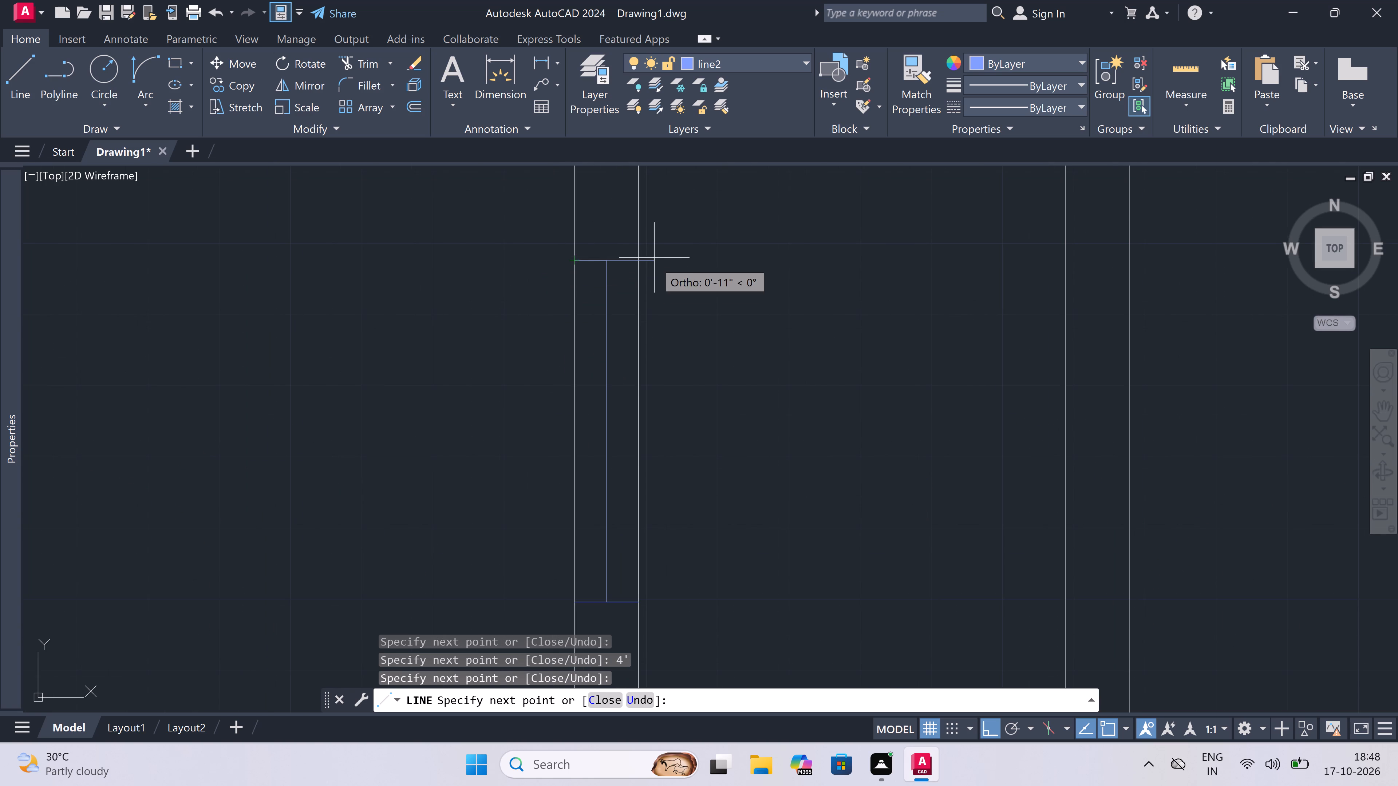
{"action": "double_click", "coordinate": [639, 261]}
{"action": "key", "text": "Escape"}
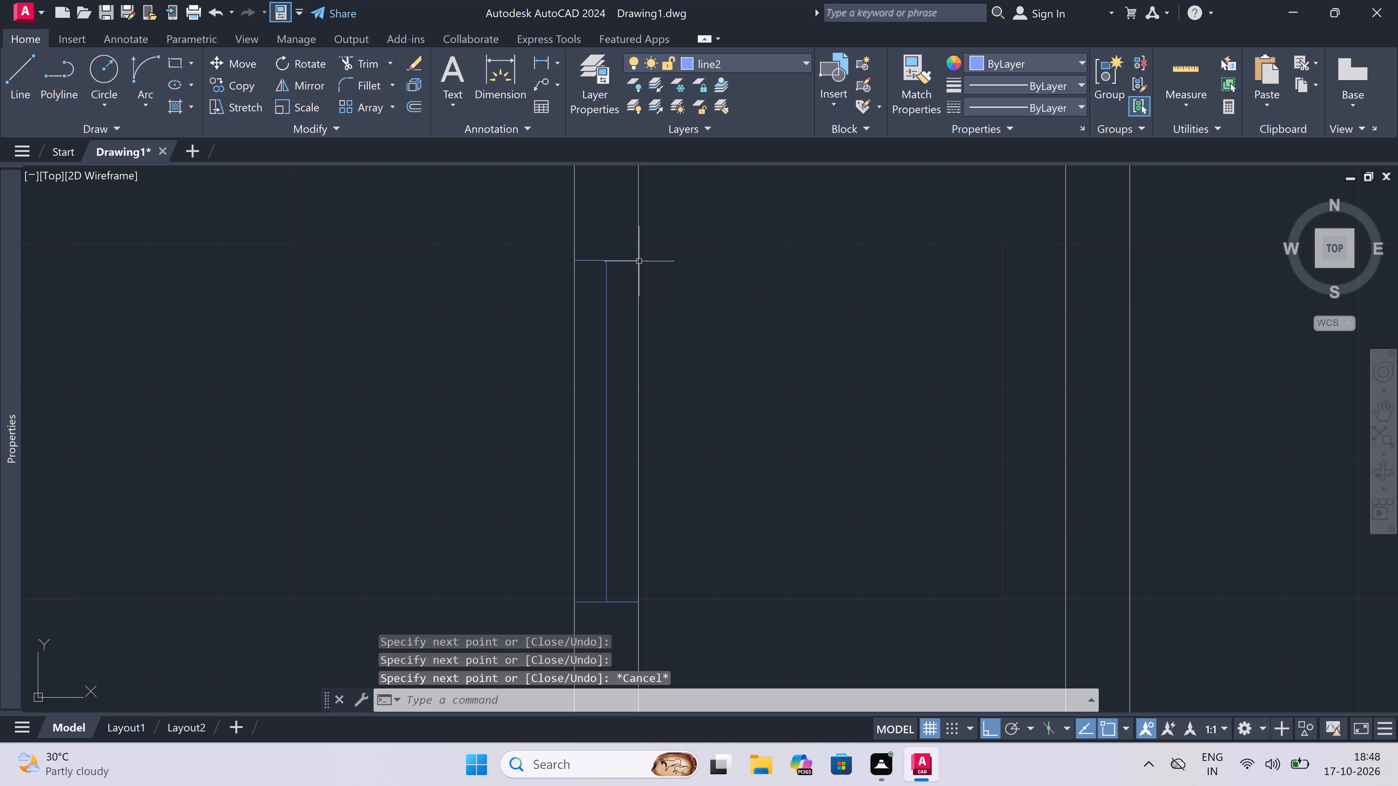
Trim both right exterior wall lines between the third unit's 4' window jambs.
{"action": "key", "text": "t"}
{"action": "key", "text": "r"}
{"action": "key", "text": "space"}
{"action": "double_click", "coordinate": [641, 326]}
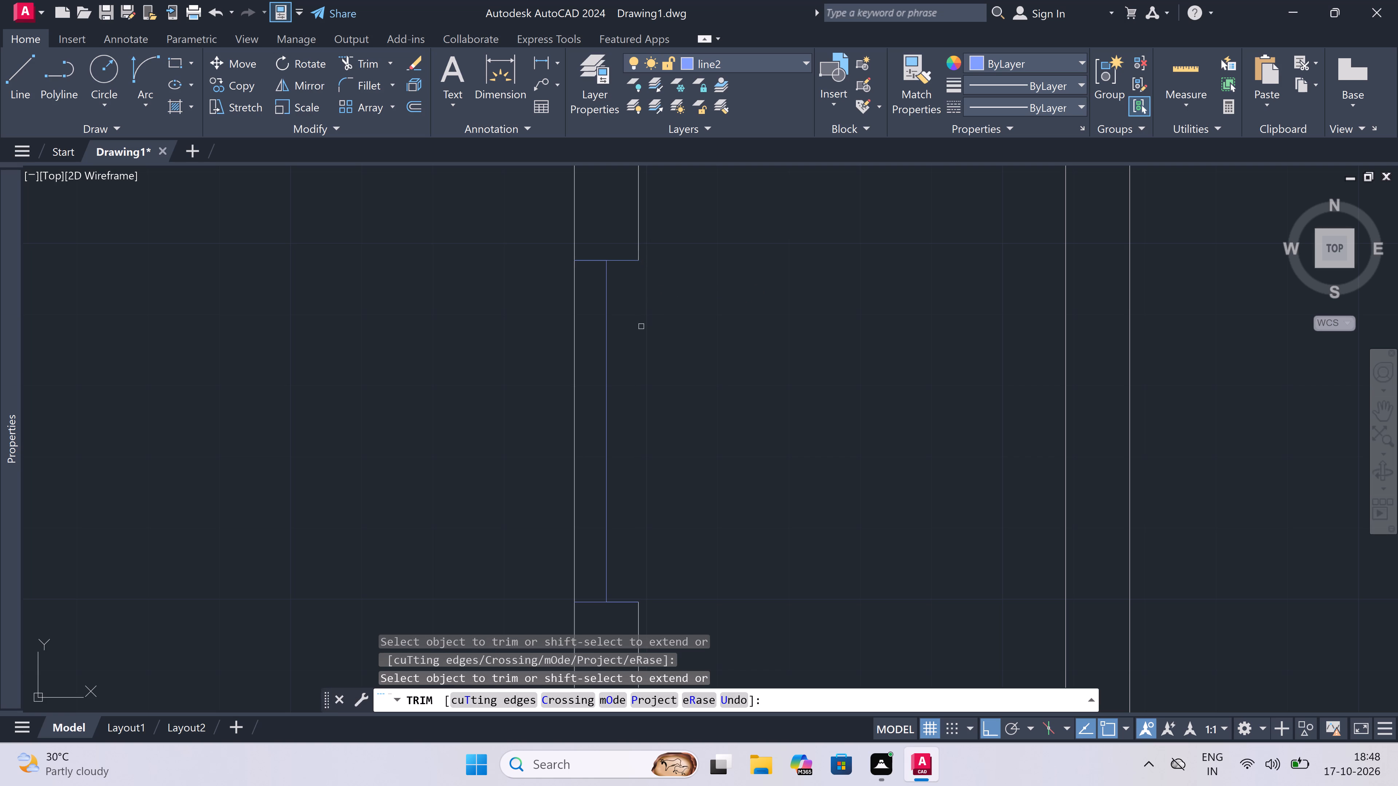
{"action": "left_click", "coordinate": [595, 350]}
{"action": "left_click", "coordinate": [545, 387]}
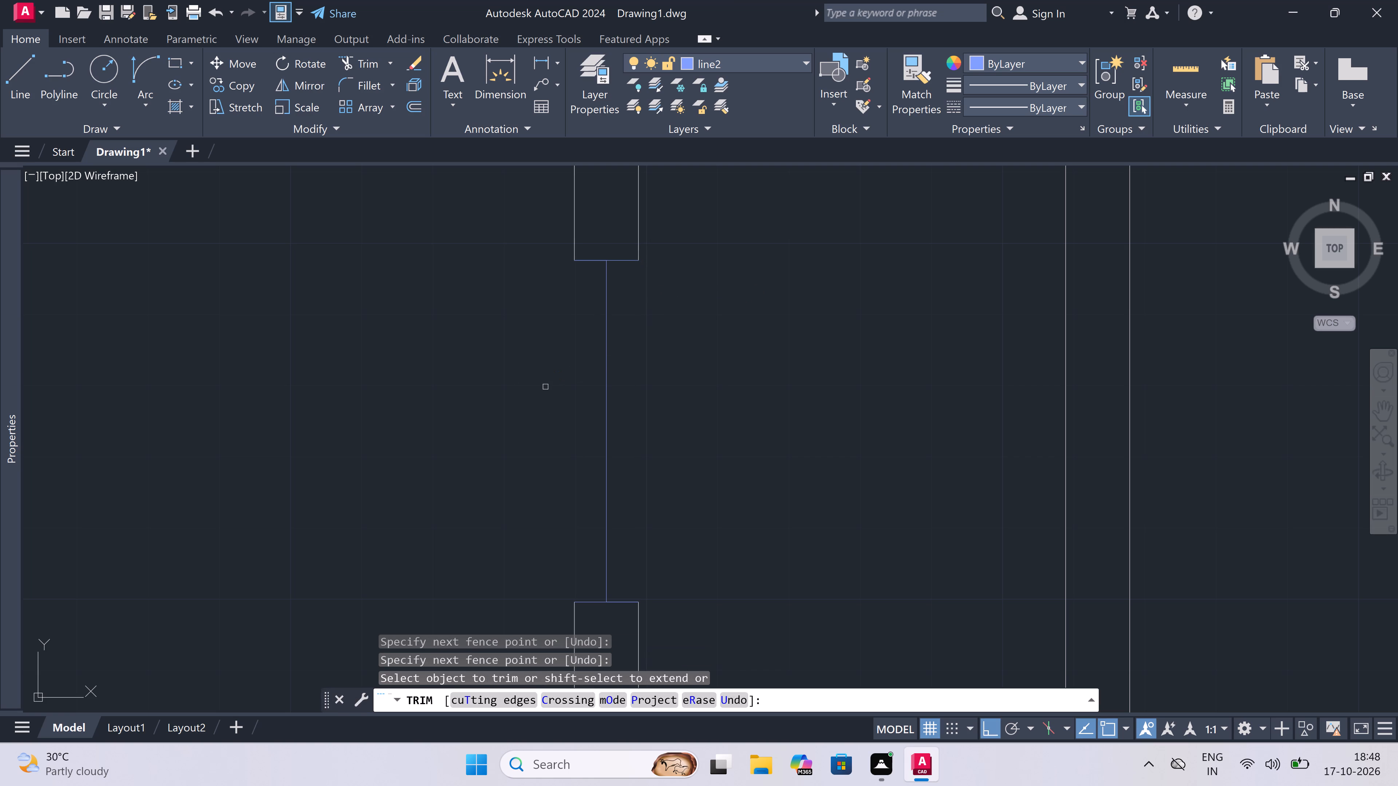
{"action": "key", "text": "Escape"}
Draw the inner and outer face lines of the third unit's 4' window between its jamb ends.
{"action": "type", "text": "l"}
{"action": "key", "text": "space"}
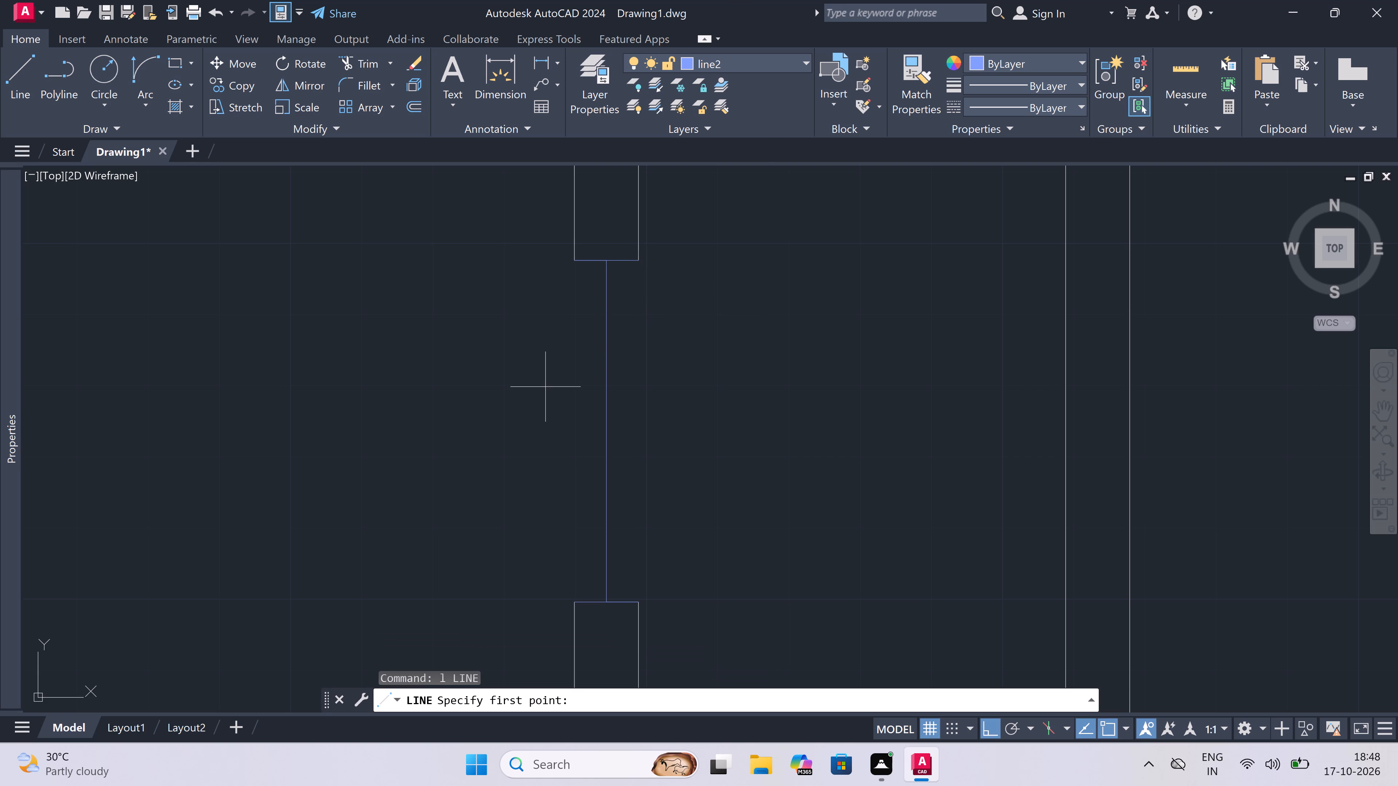
{"action": "left_click", "coordinate": [569, 255]}
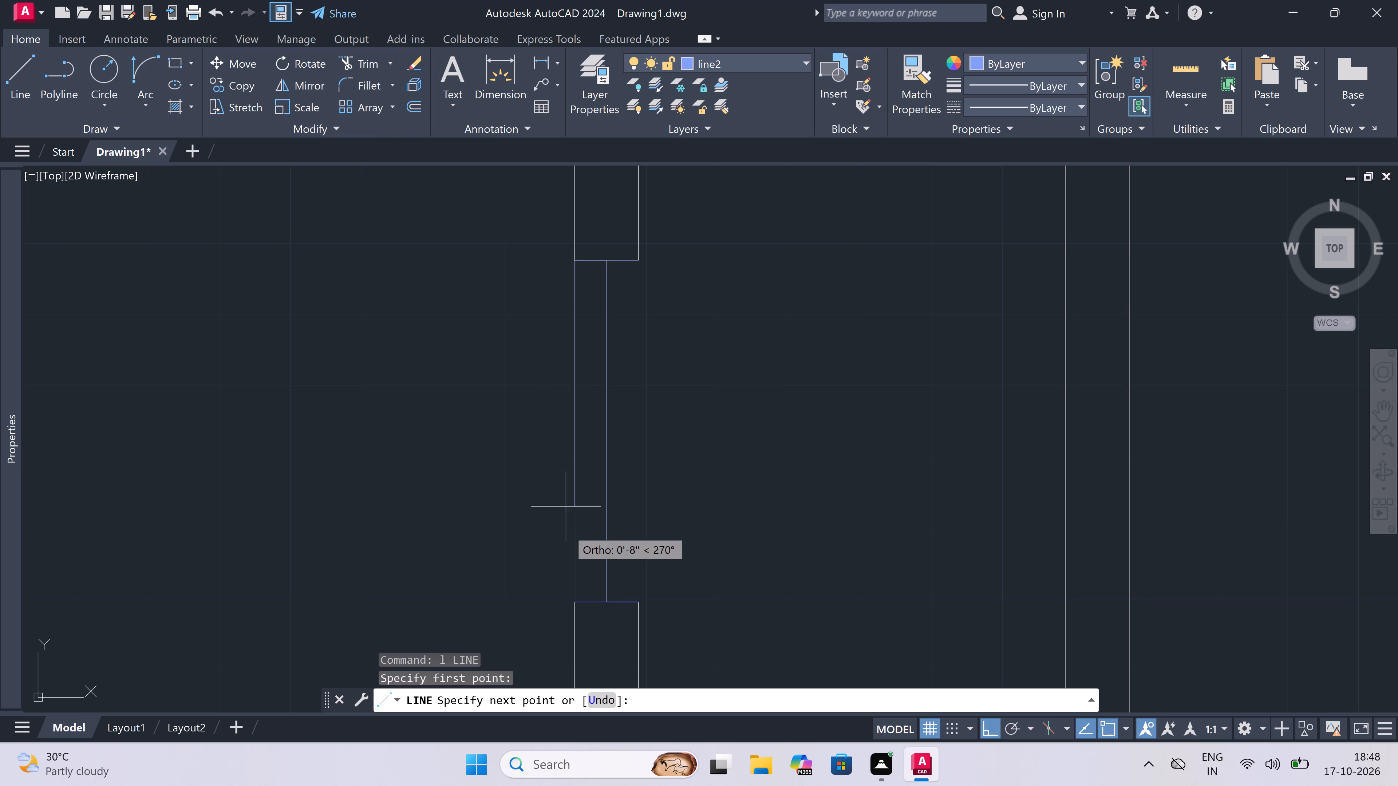
{"action": "left_click", "coordinate": [575, 606]}
{"action": "key", "text": "Escape"}
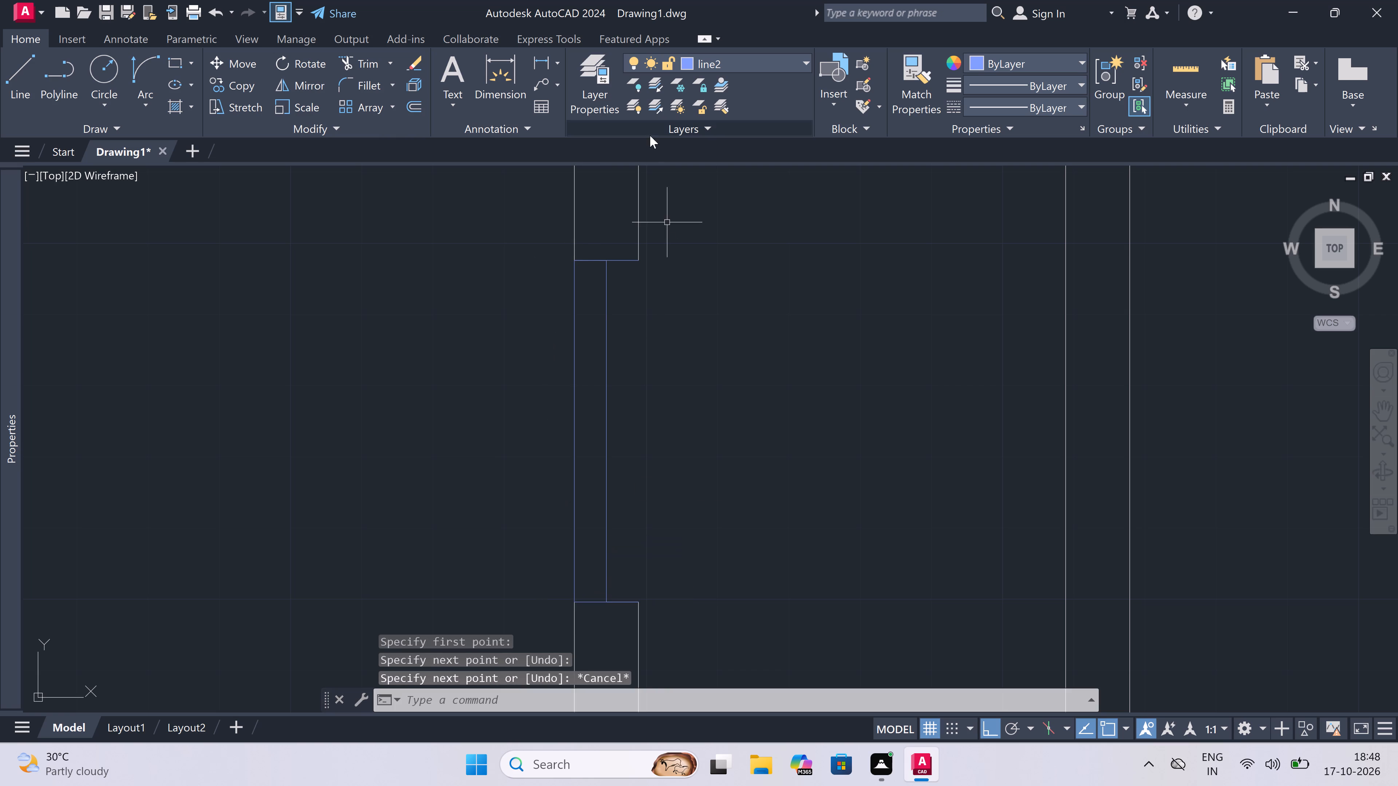
{"action": "key", "text": "space"}
{"action": "double_click", "coordinate": [641, 265]}
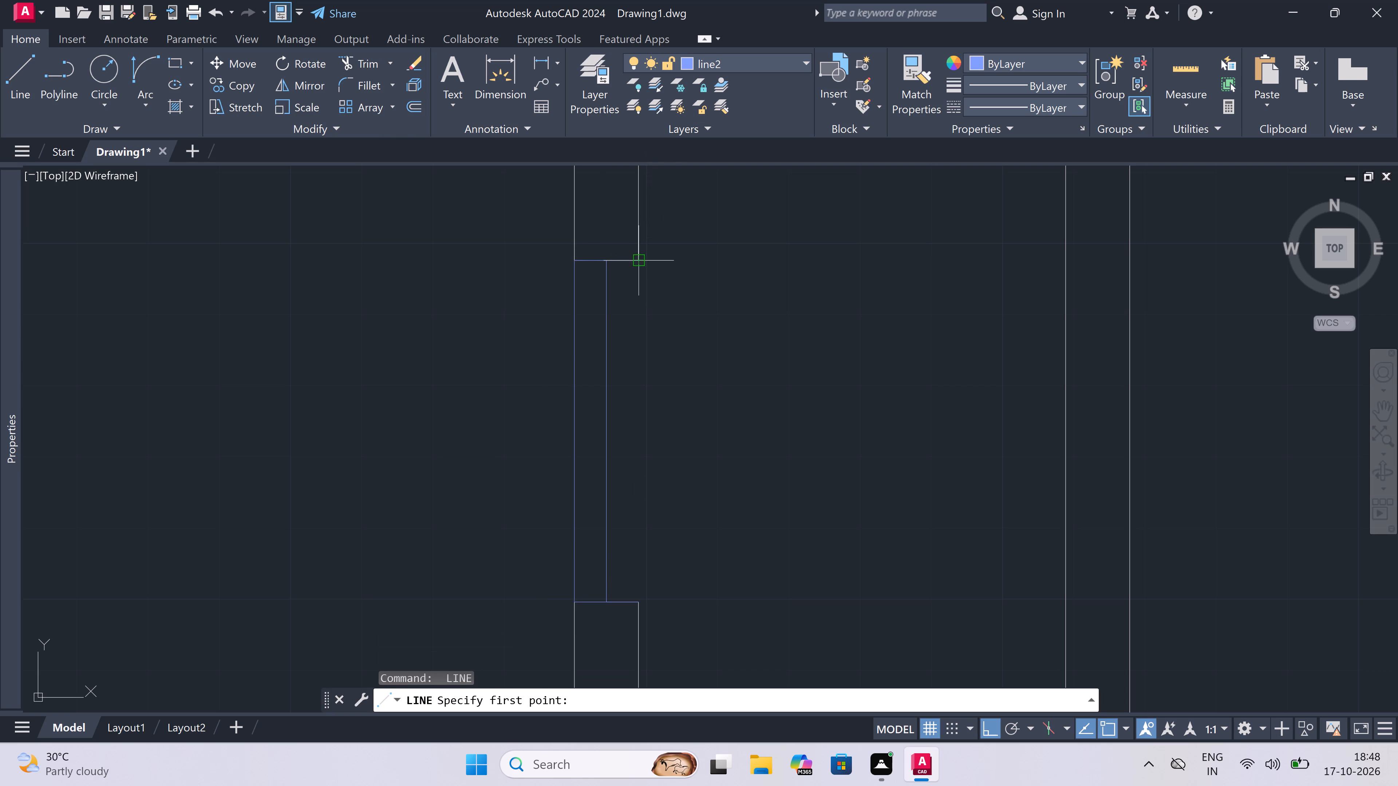
{"action": "left_click", "coordinate": [637, 601]}
{"action": "key", "text": "Escape"}
Draw a 2' window centreline upward within the right exterior wall of the third unit's small room, with a jamb at each end.
{"action": "scroll", "coordinate": [602, 421], "scroll_direction": "down", "scroll_amount": 5}
{"action": "key", "text": "space"}
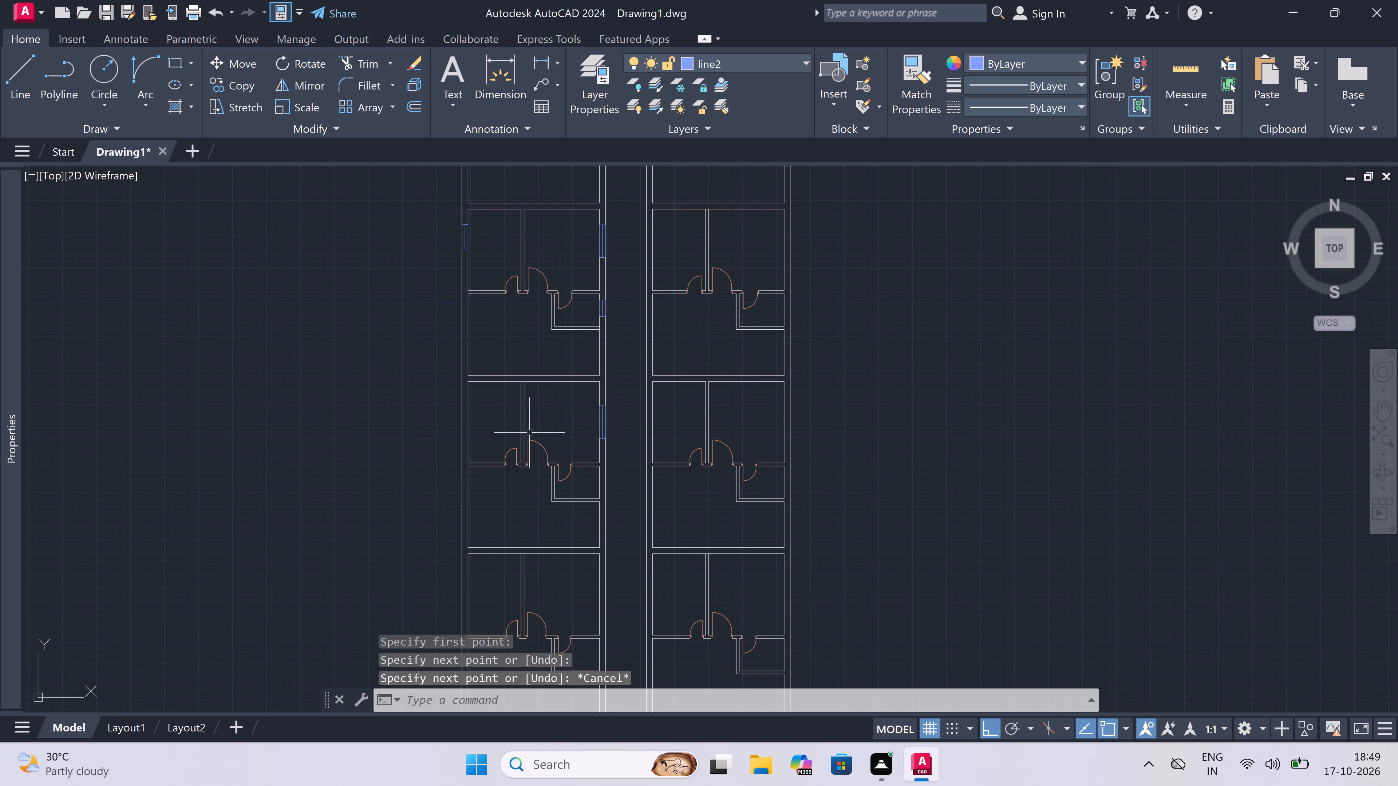
{"action": "scroll", "coordinate": [616, 492], "scroll_direction": "up", "scroll_amount": 3}
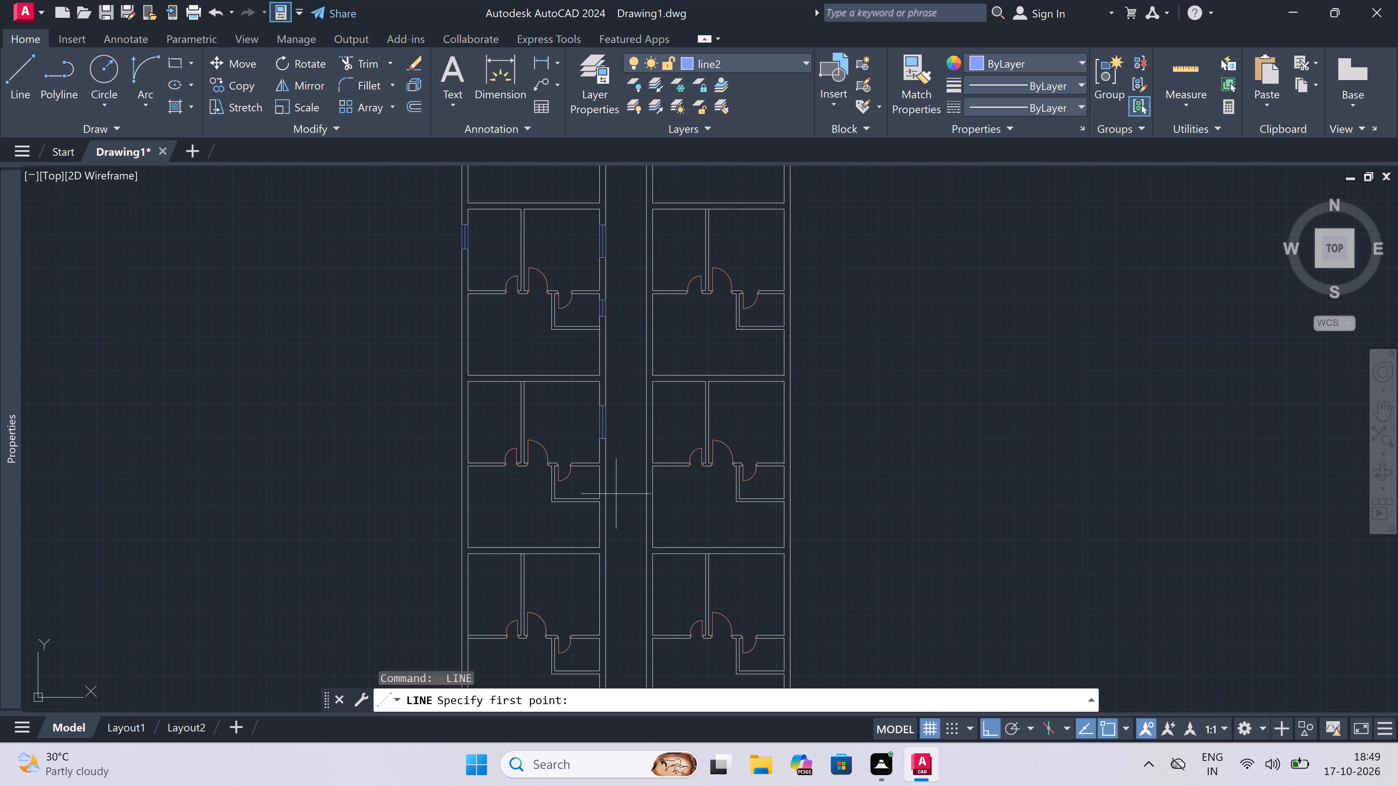
{"action": "scroll", "coordinate": [572, 476], "scroll_direction": "up", "scroll_amount": 2}
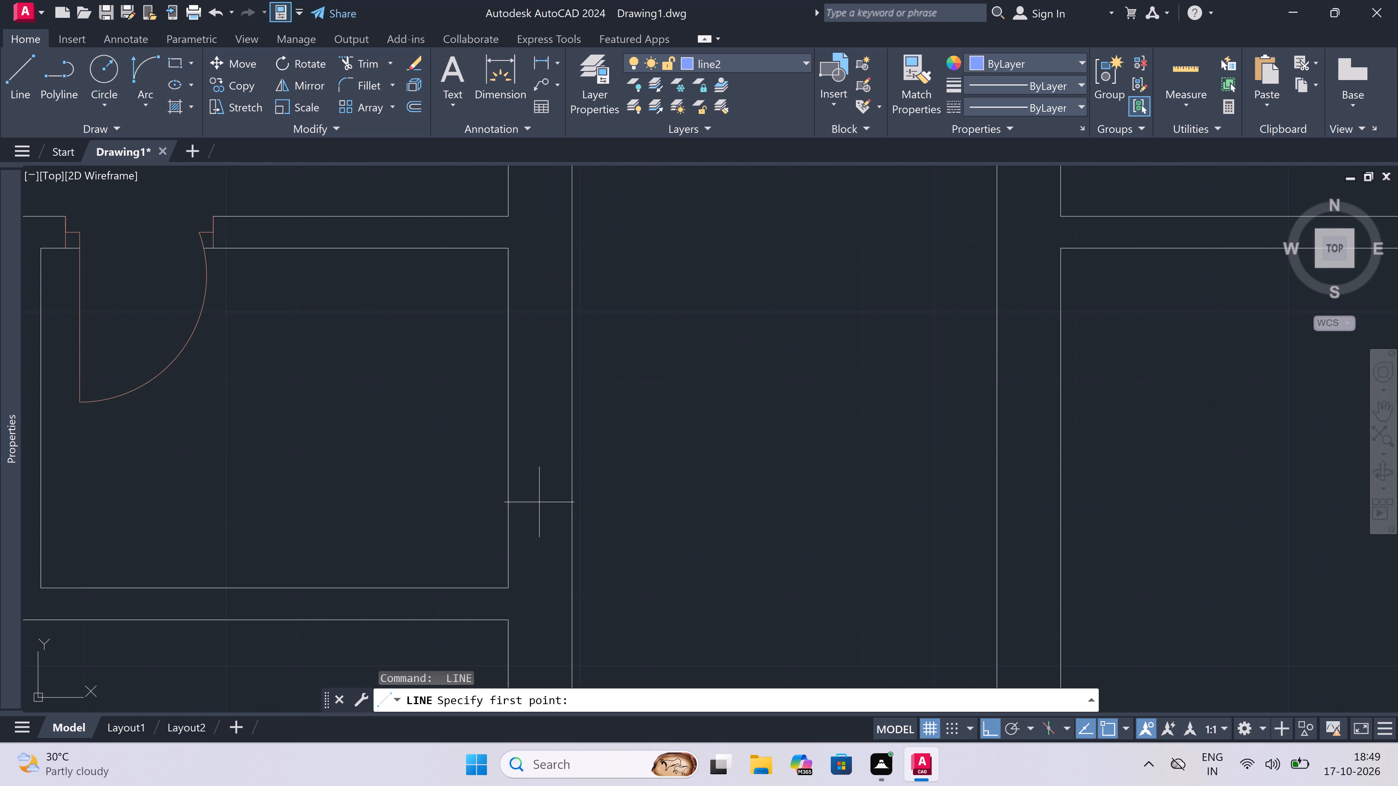
{"action": "left_click", "coordinate": [514, 524]}
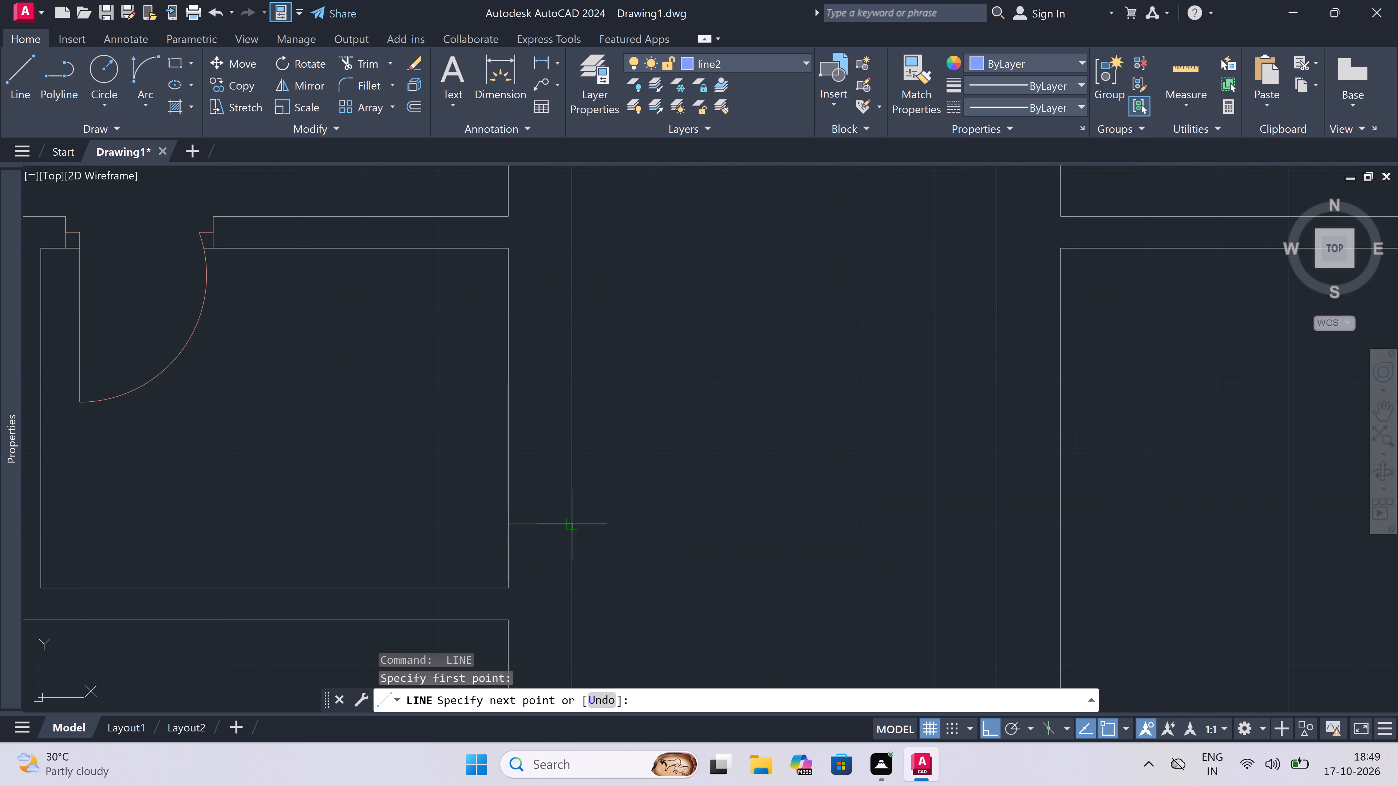
{"action": "left_click", "coordinate": [570, 520]}
{"action": "double_click", "coordinate": [548, 523]}
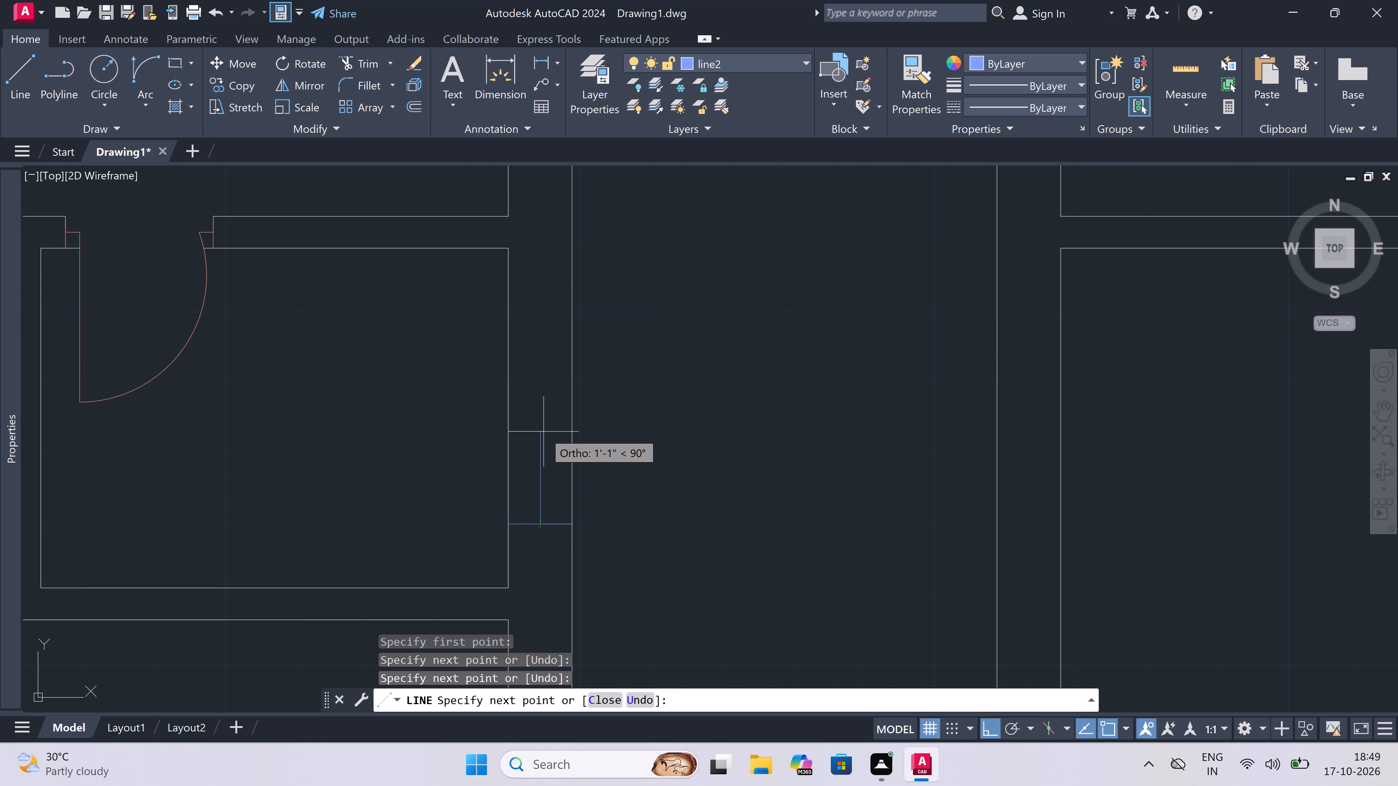
{"action": "type", "text": "2'"}
{"action": "key", "text": "space"}
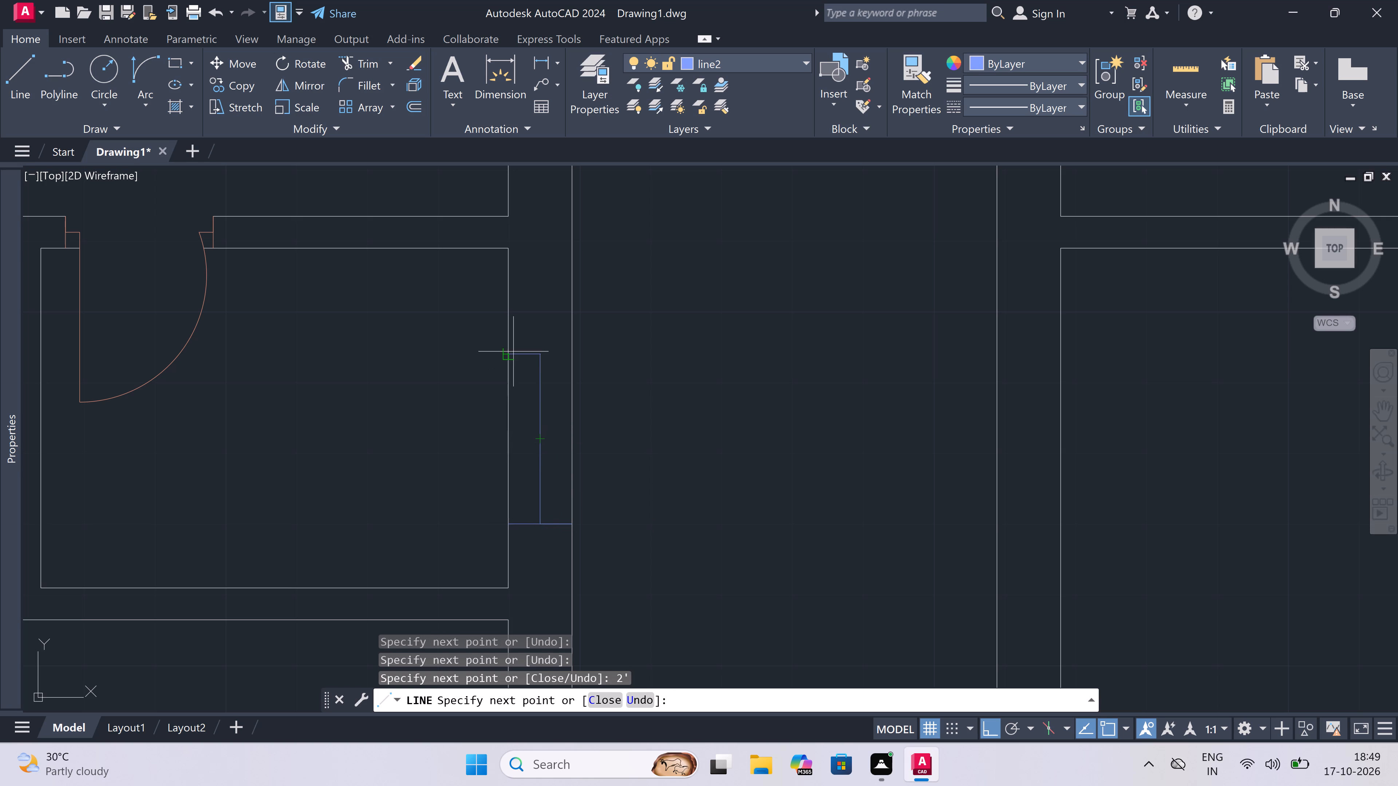
{"action": "left_click", "coordinate": [505, 348]}
{"action": "left_click", "coordinate": [571, 350]}
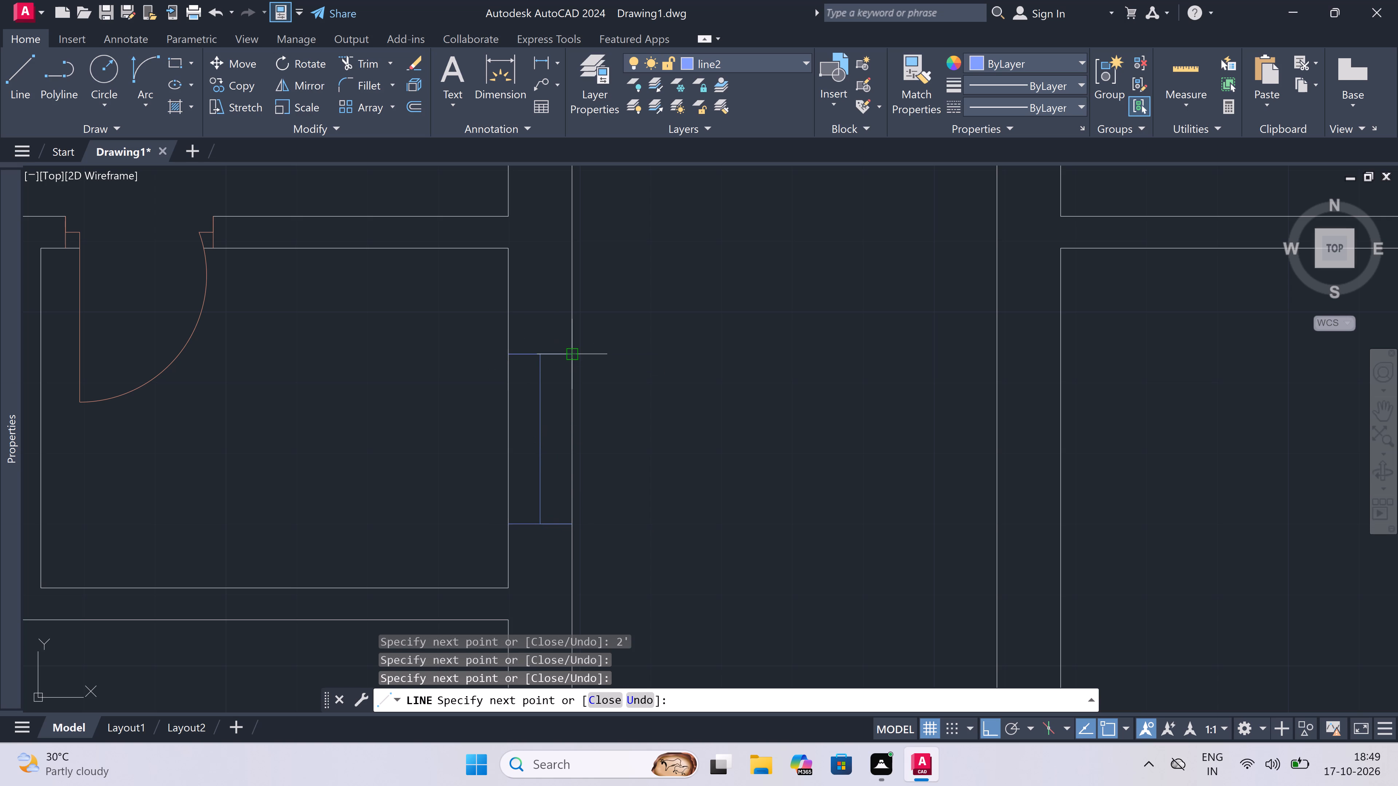
{"action": "key", "text": "Escape"}
Trim both right exterior wall lines between the third unit's 2' window jambs.
{"action": "key", "text": "t"}
{"action": "key", "text": "r"}
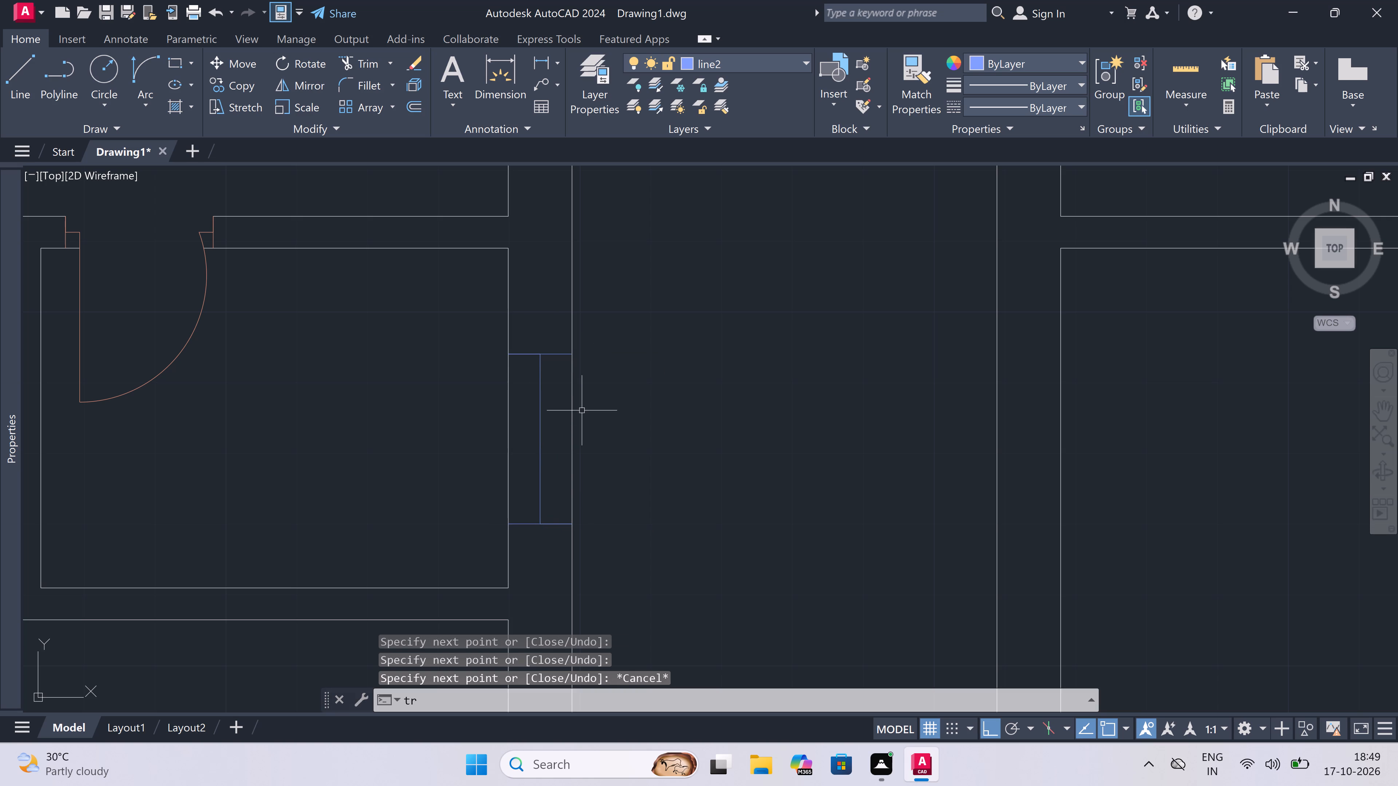
{"action": "key", "text": "space"}
{"action": "left_click", "coordinate": [570, 434]}
{"action": "left_click", "coordinate": [505, 448]}
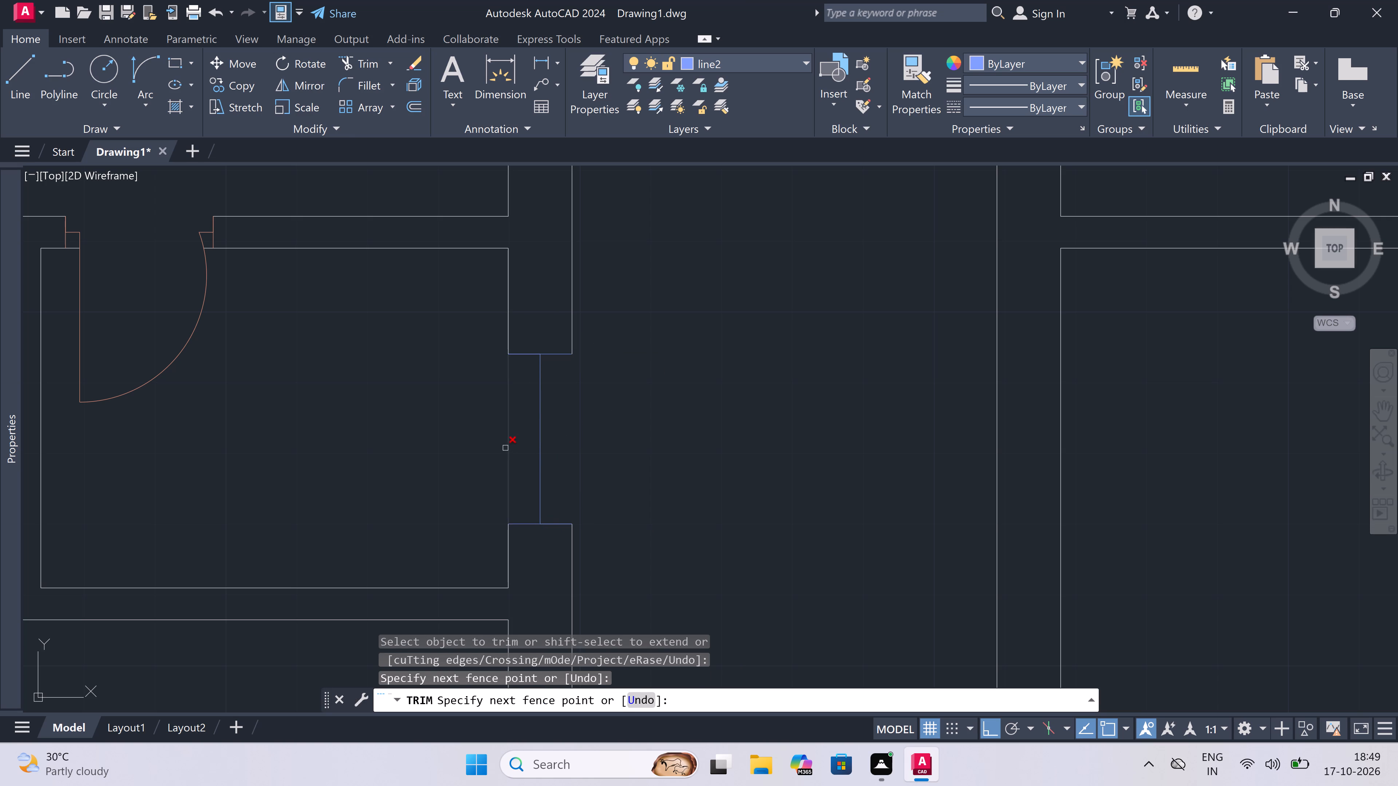
{"action": "left_click", "coordinate": [510, 441]}
{"action": "key", "text": "Escape"}
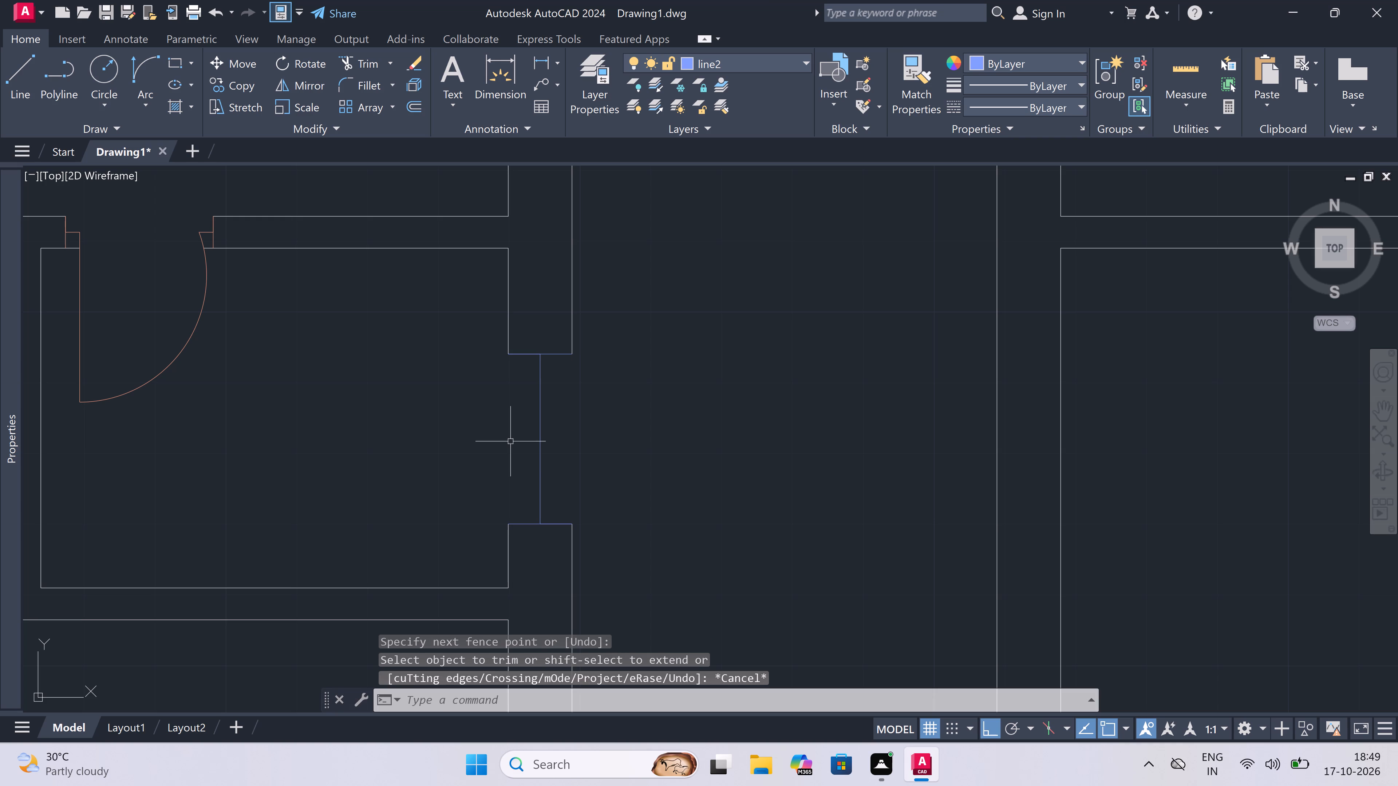
Draw the inner and outer face lines of the third unit's 2' window between its jamb ends.
{"action": "key", "text": "l"}
{"action": "key", "text": "space"}
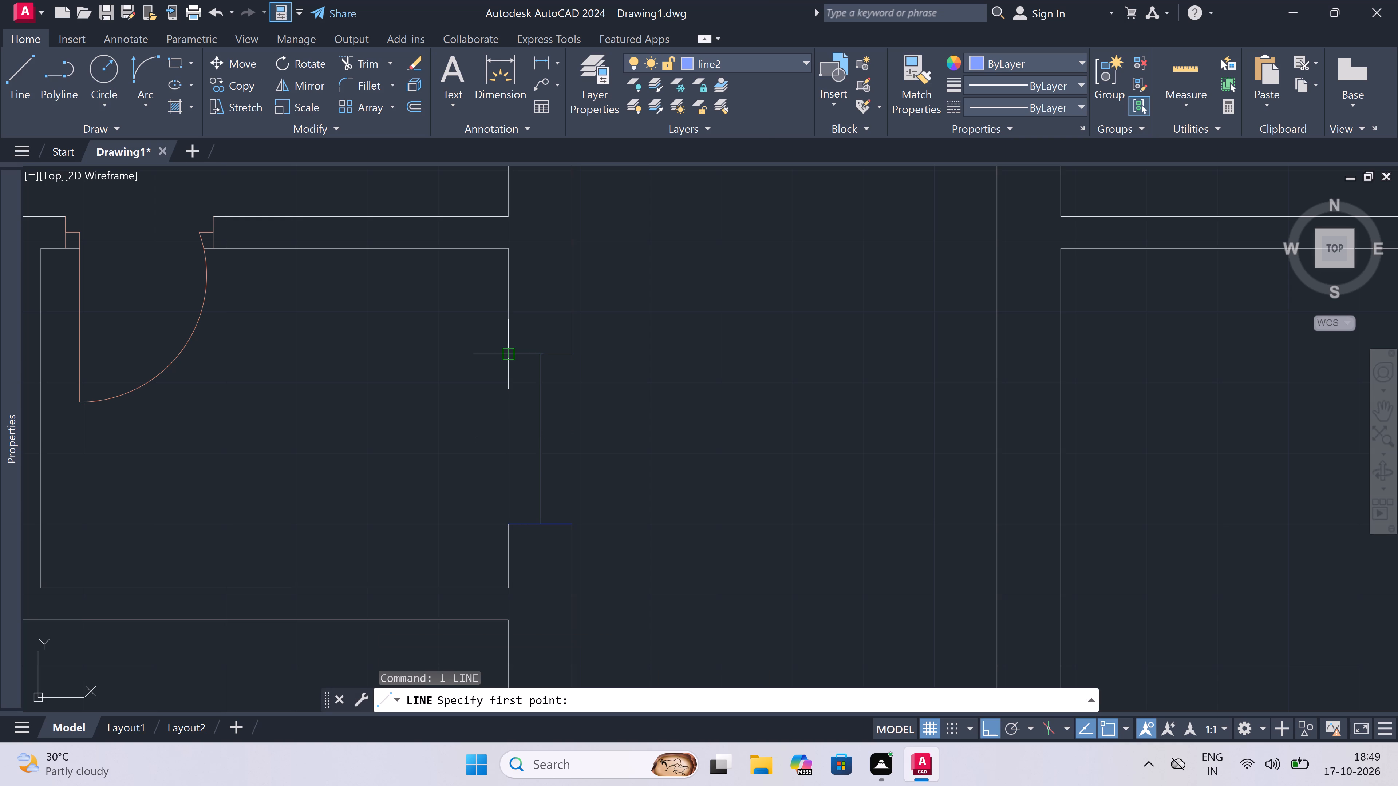
{"action": "left_click_drag", "start_coordinate": [505, 349], "coordinate": [507, 354]}
{"action": "double_click", "coordinate": [510, 527]}
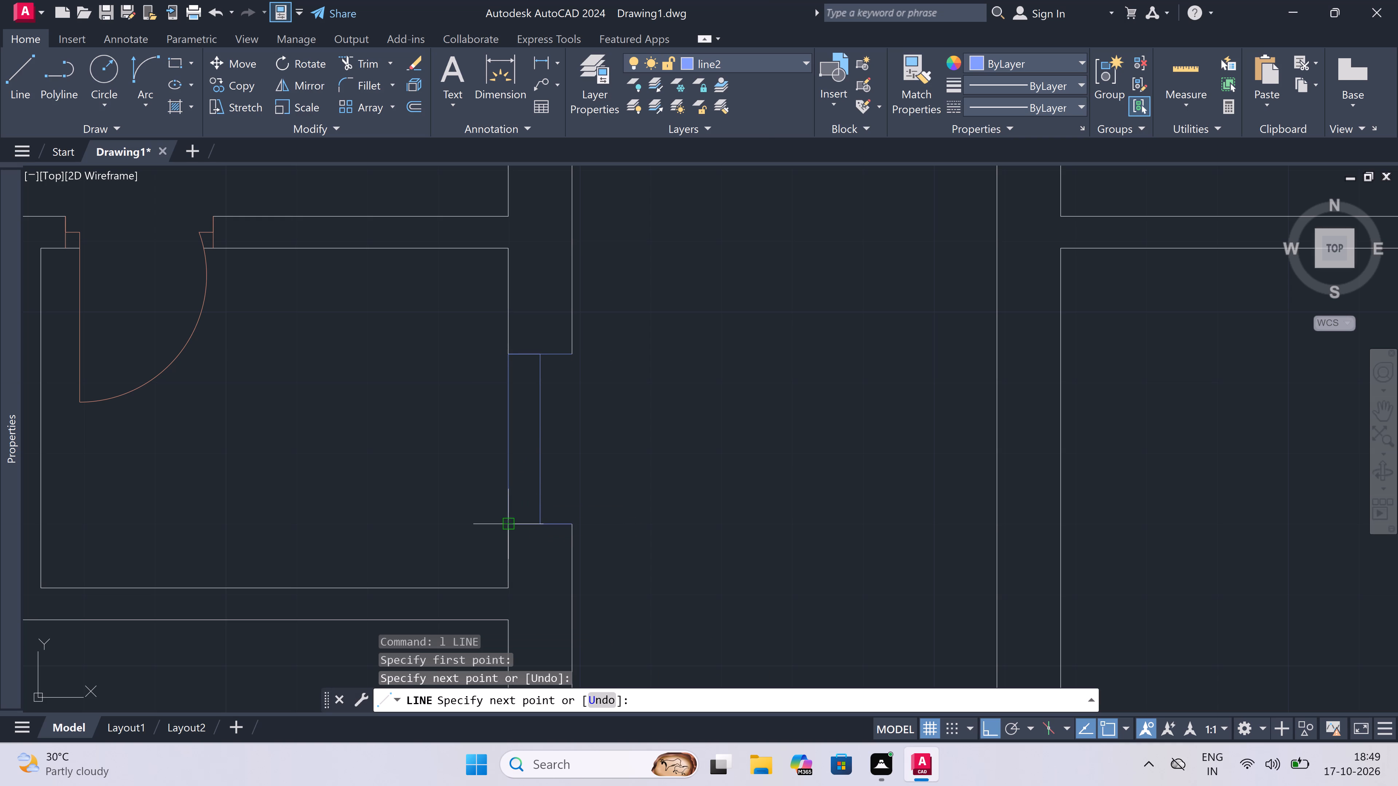
{"action": "key", "text": "Escape"}
{"action": "key", "text": "space"}
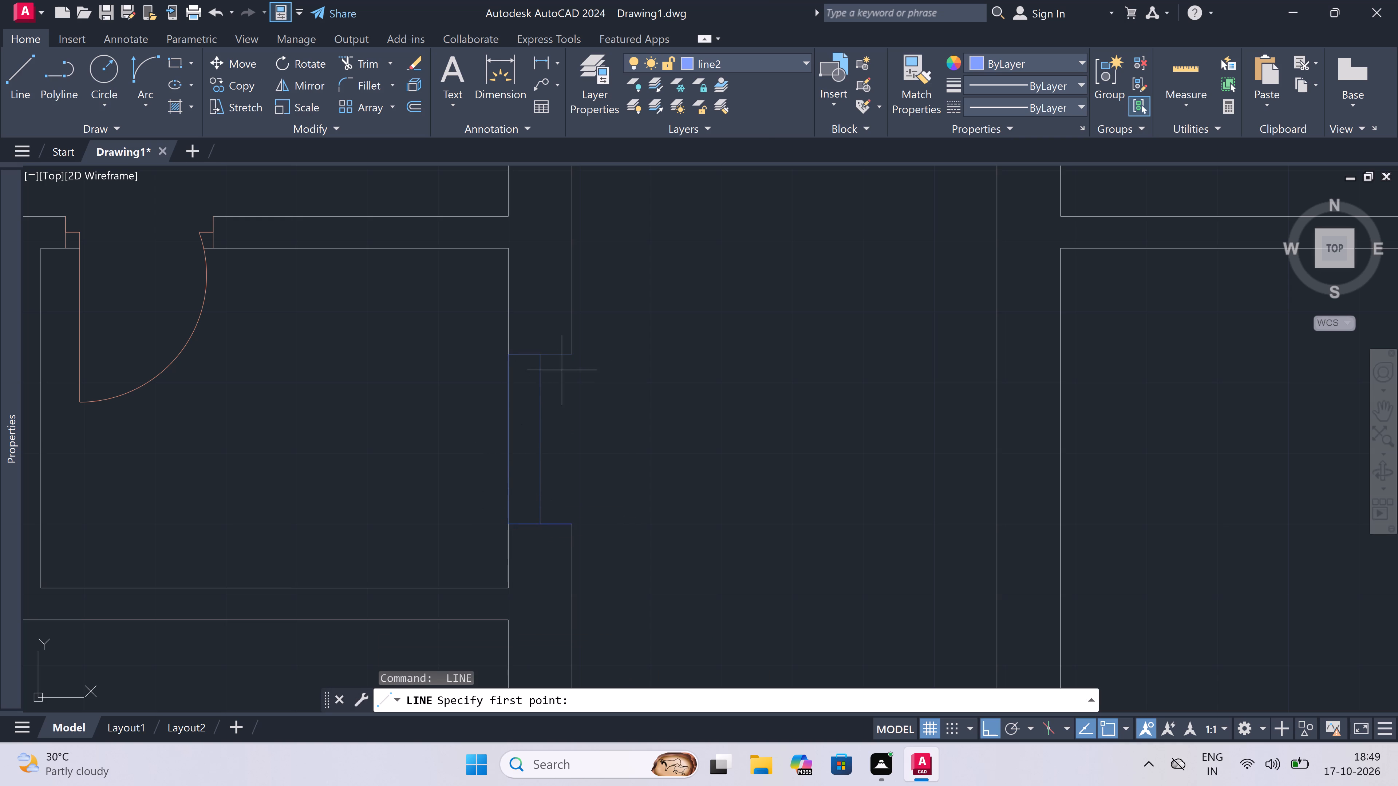
{"action": "left_click", "coordinate": [577, 352]}
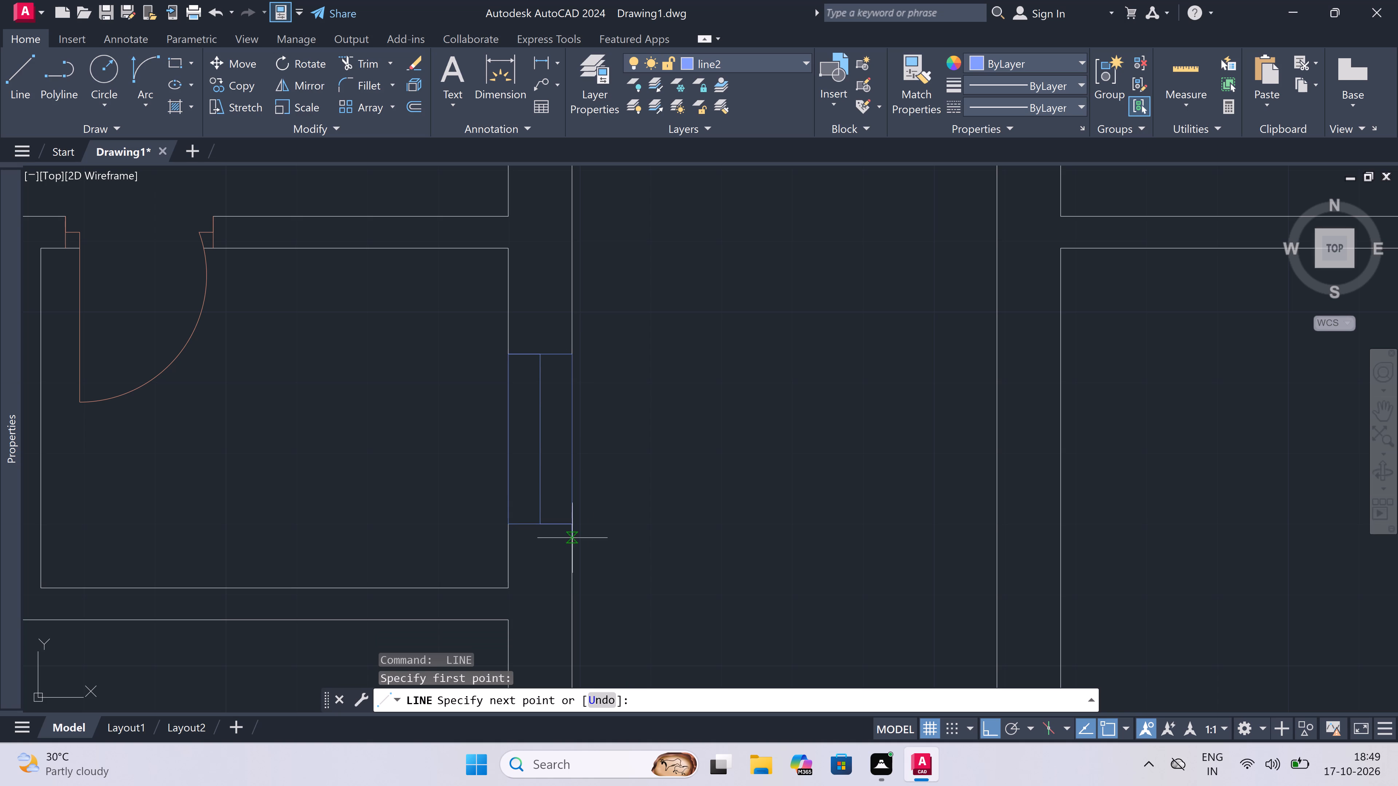
{"action": "left_click", "coordinate": [568, 524]}
{"action": "key", "text": "Escape"}
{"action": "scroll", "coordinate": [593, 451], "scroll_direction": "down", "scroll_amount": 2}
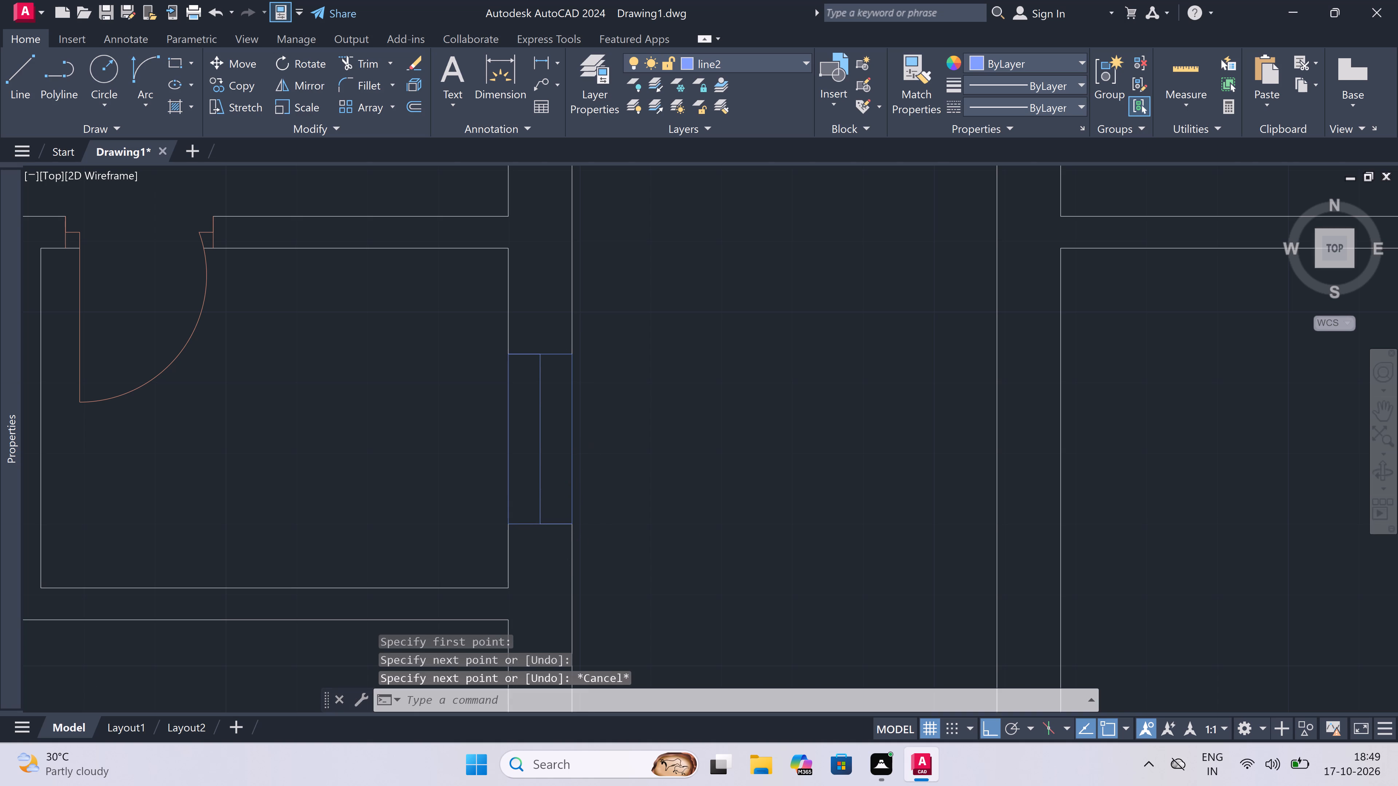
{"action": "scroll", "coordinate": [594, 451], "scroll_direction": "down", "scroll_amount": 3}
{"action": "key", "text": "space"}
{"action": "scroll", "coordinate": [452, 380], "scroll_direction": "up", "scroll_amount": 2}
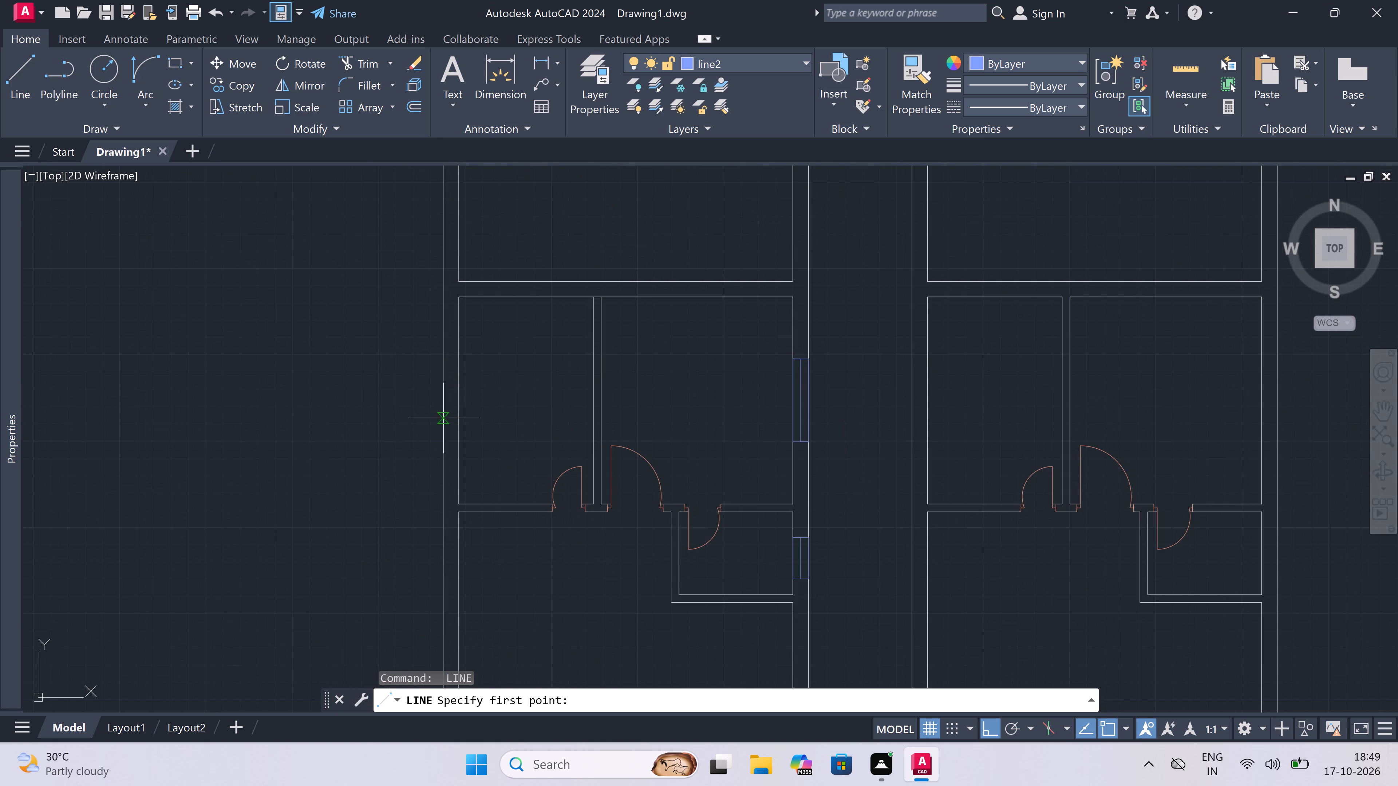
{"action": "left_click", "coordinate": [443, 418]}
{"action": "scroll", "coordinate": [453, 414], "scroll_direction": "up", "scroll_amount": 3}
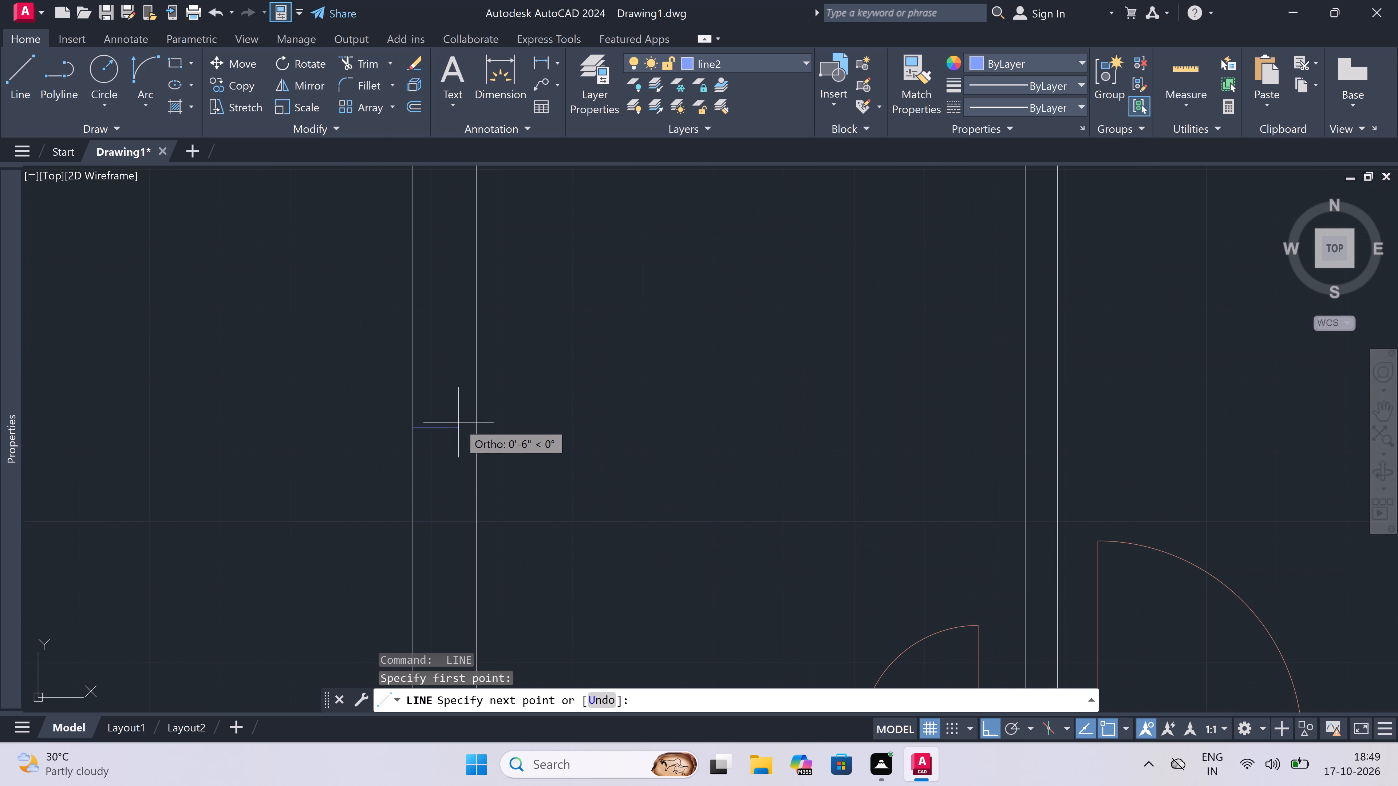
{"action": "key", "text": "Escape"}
Draw a 3' window centreline upward within the left exterior wall of the third unit's upper-left room, with a jamb at each end.
{"action": "key", "text": "space"}
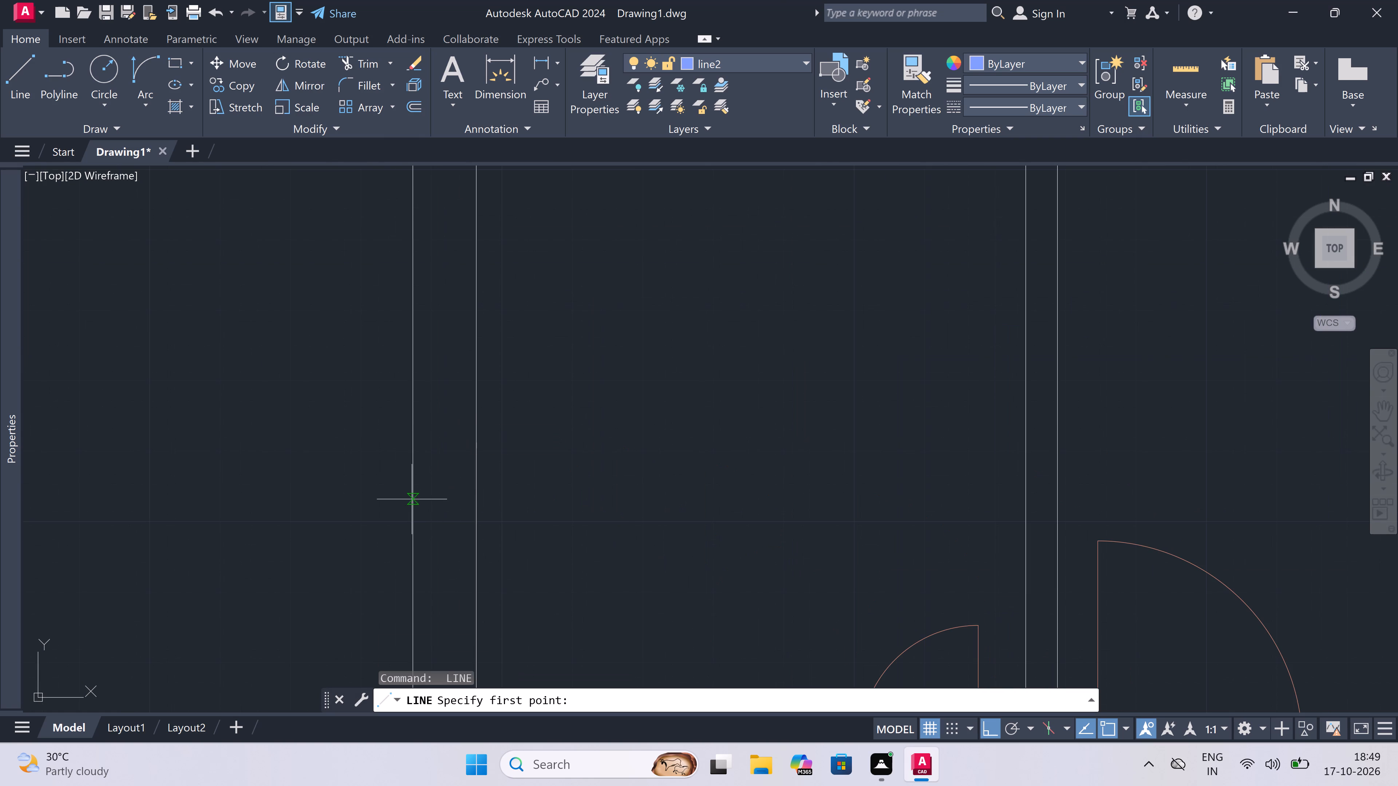
{"action": "left_click", "coordinate": [412, 499]}
{"action": "left_click", "coordinate": [472, 493]}
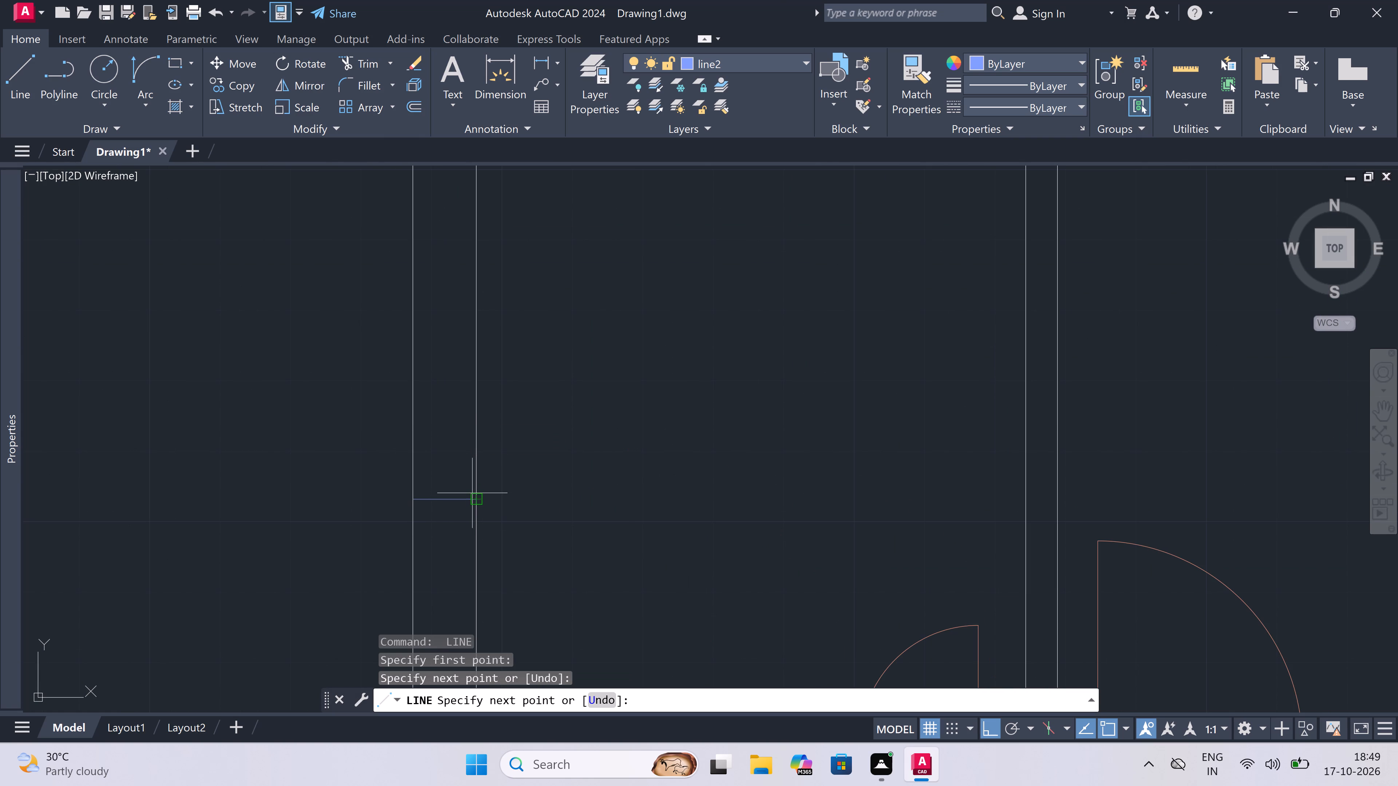
{"action": "left_click", "coordinate": [441, 504]}
{"action": "type", "text": "3'"}
{"action": "key", "text": "space"}
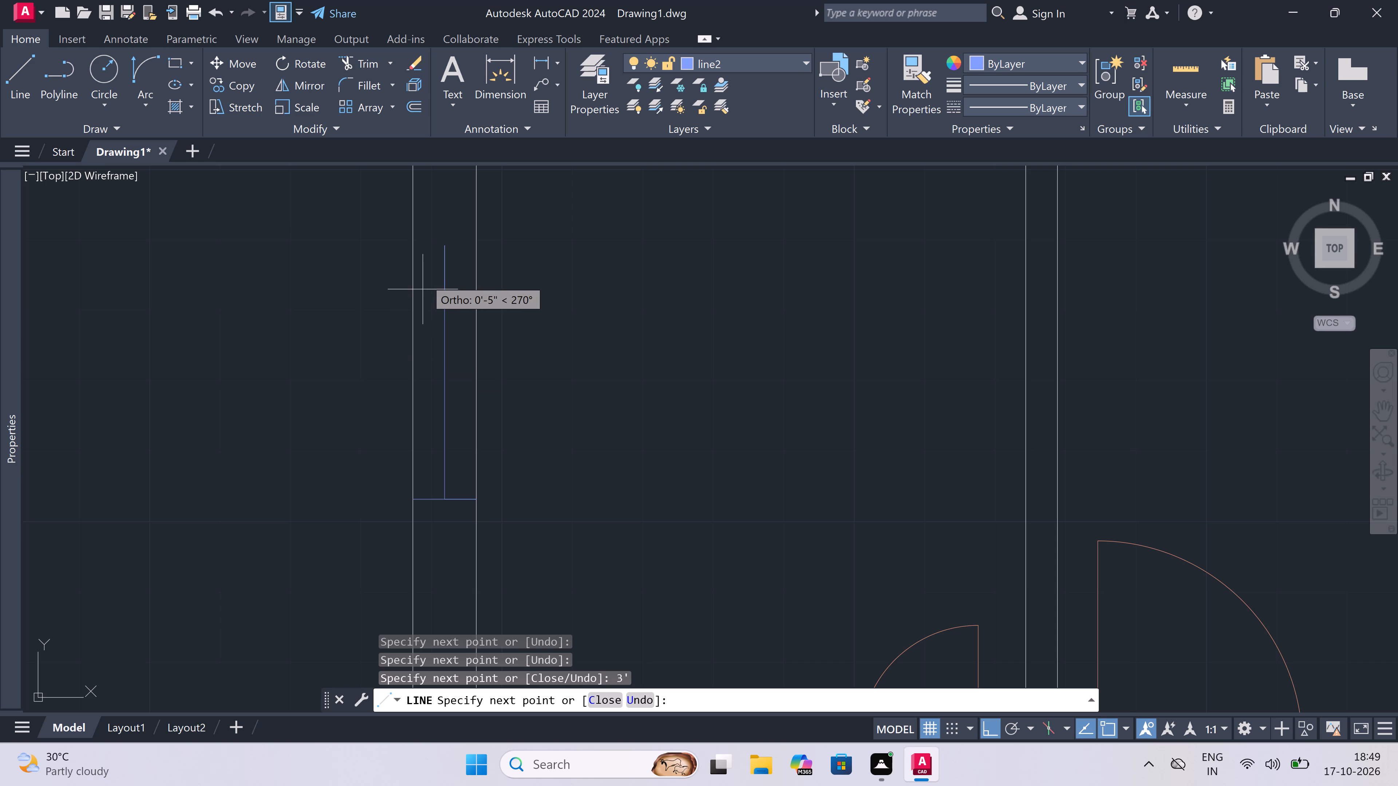
{"action": "left_click", "coordinate": [416, 248]}
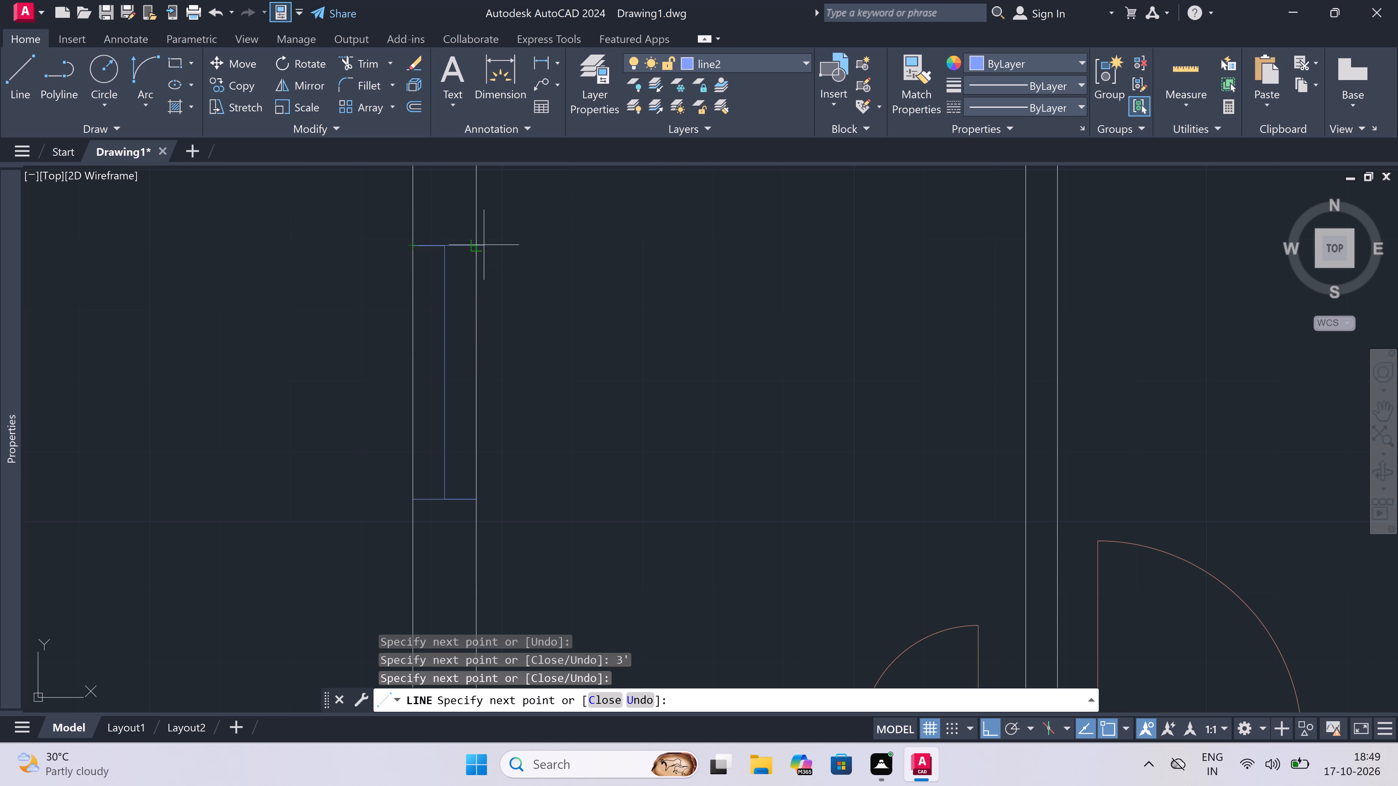
{"action": "left_click", "coordinate": [474, 246]}
{"action": "key", "text": "Escape"}
Trim both left exterior wall lines between the third unit's 3' window jambs.
{"action": "key", "text": "t"}
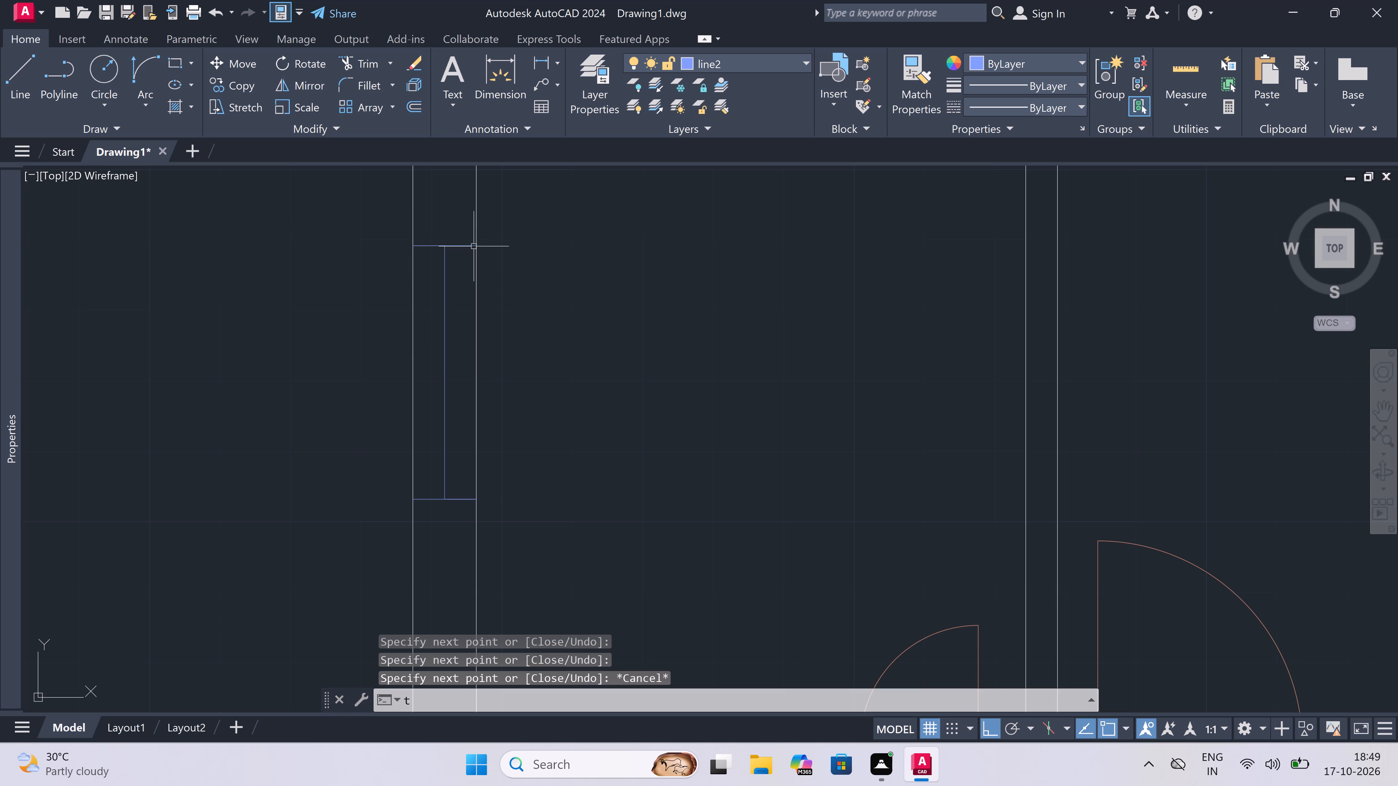
{"action": "key", "text": "r"}
{"action": "key", "text": "space"}
{"action": "left_click", "coordinate": [462, 333]}
{"action": "left_click", "coordinate": [498, 360]}
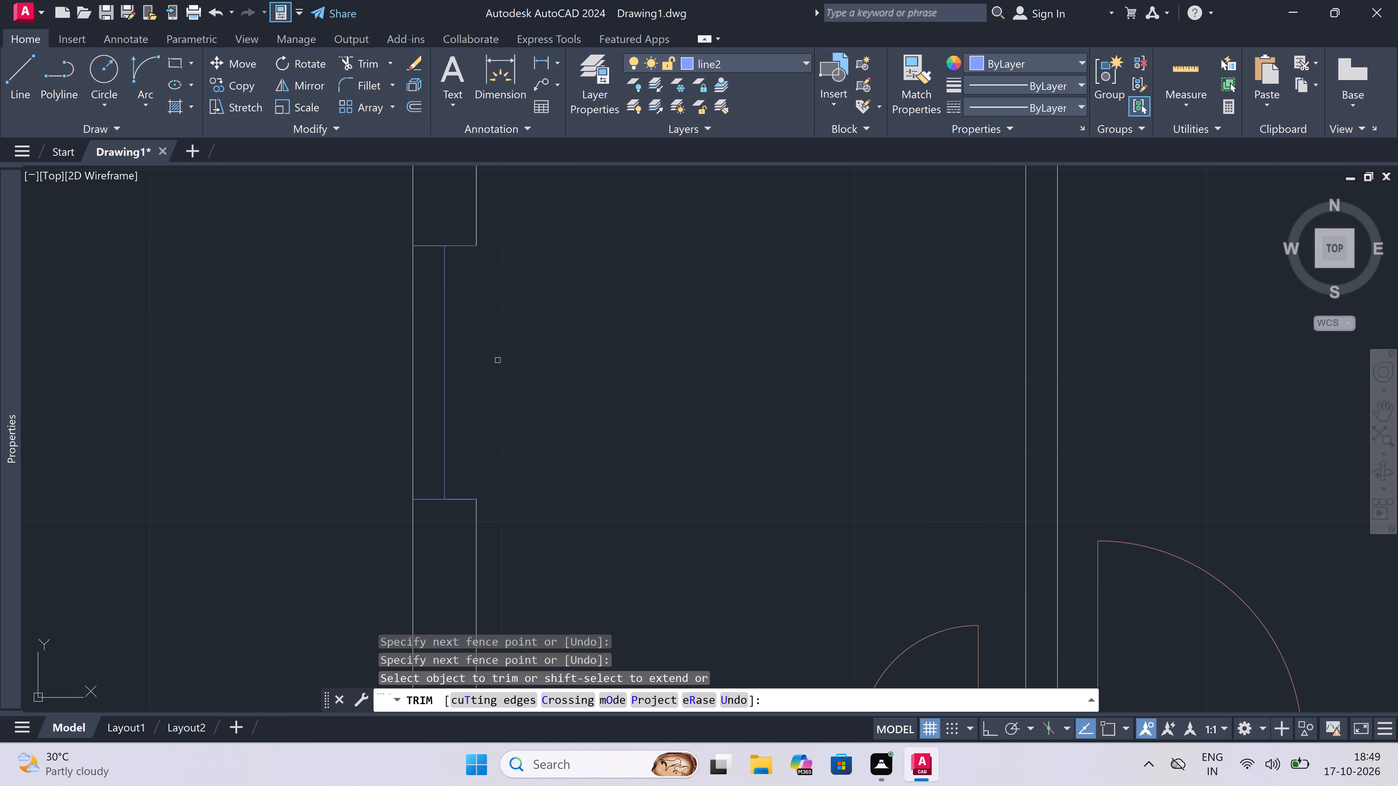
{"action": "left_click", "coordinate": [412, 365]}
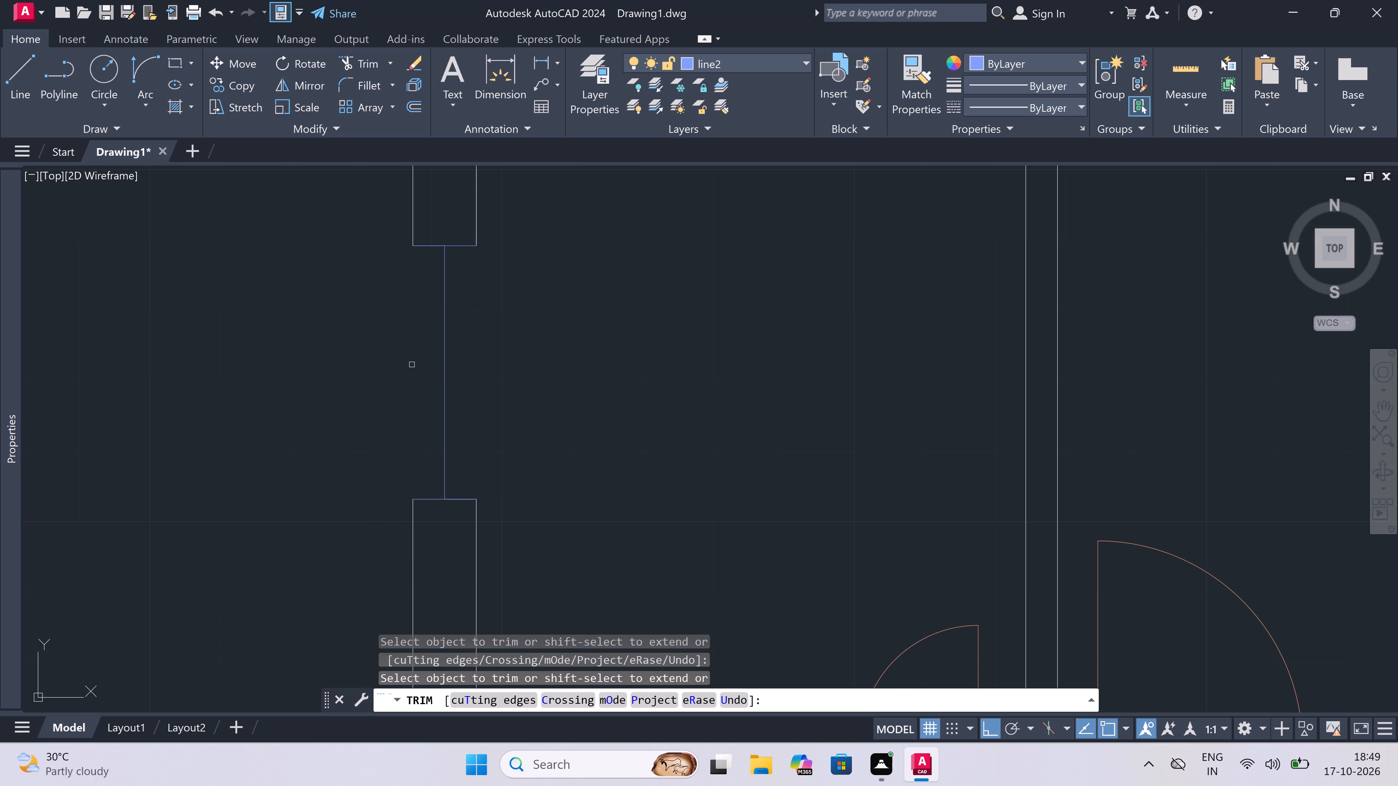
{"action": "key", "text": "Escape"}
Draw the outer and inner face lines of the third unit's 3' window between its jamb ends.
{"action": "key", "text": "l"}
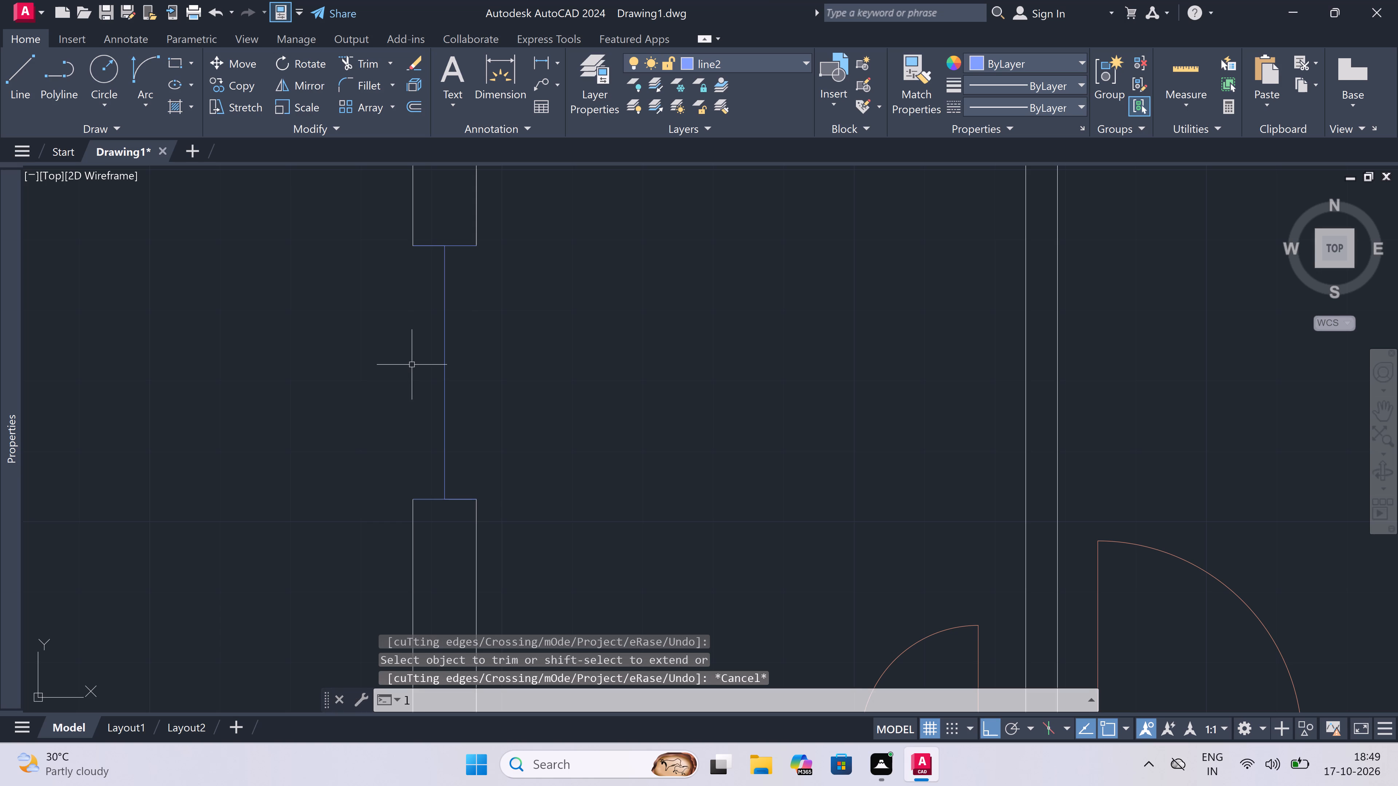
{"action": "key", "text": "space"}
{"action": "left_click", "coordinate": [412, 246]}
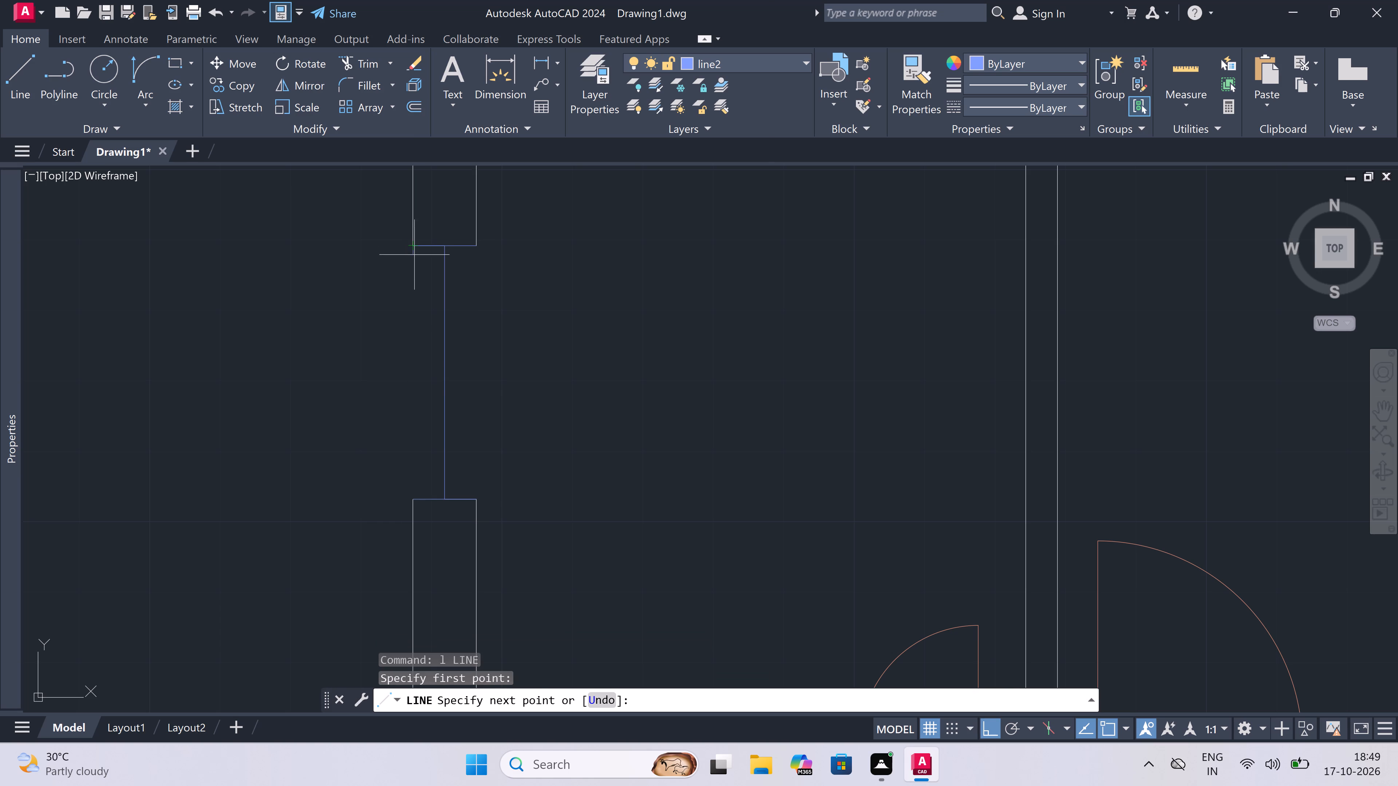
{"action": "left_click", "coordinate": [419, 503]}
{"action": "key", "text": "Escape"}
{"action": "key", "text": "space"}
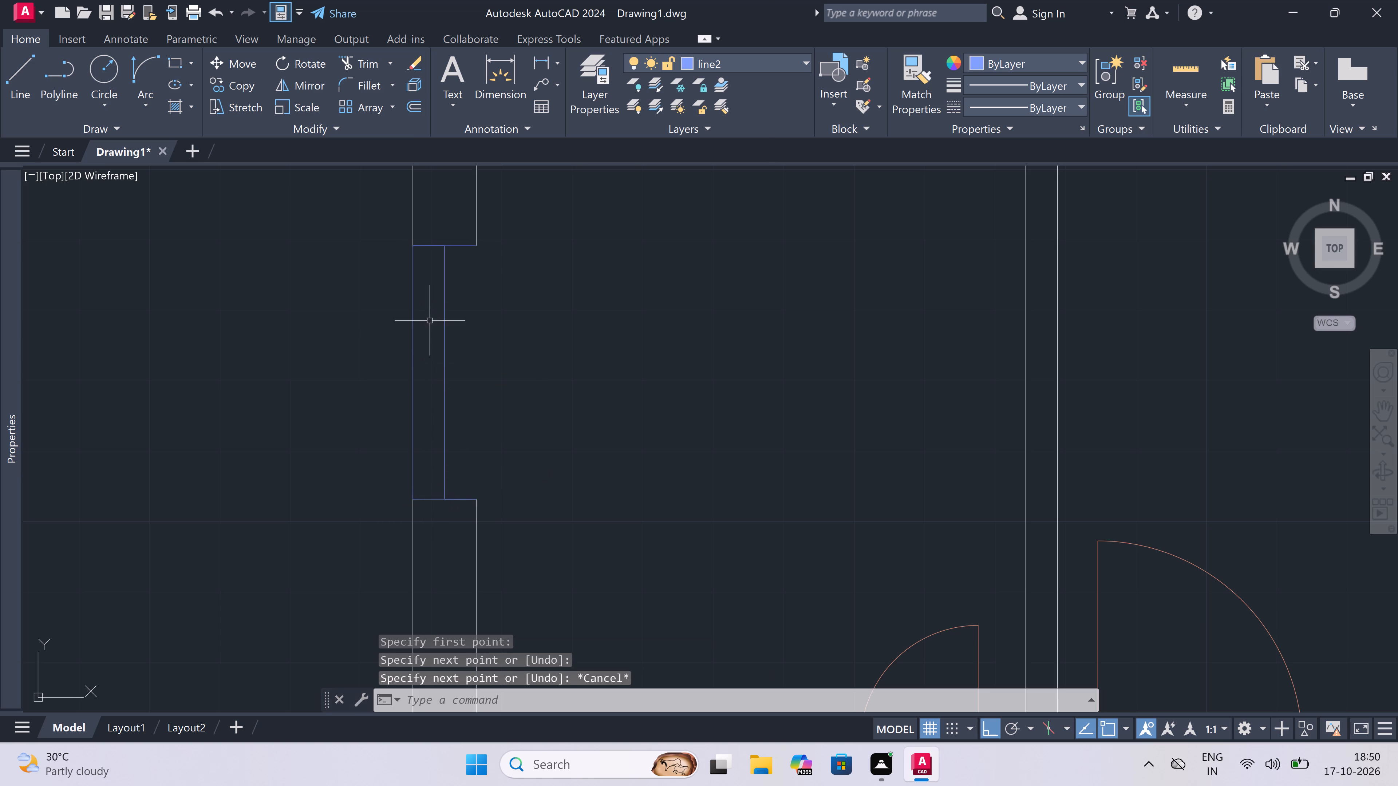
{"action": "left_click", "coordinate": [481, 249]}
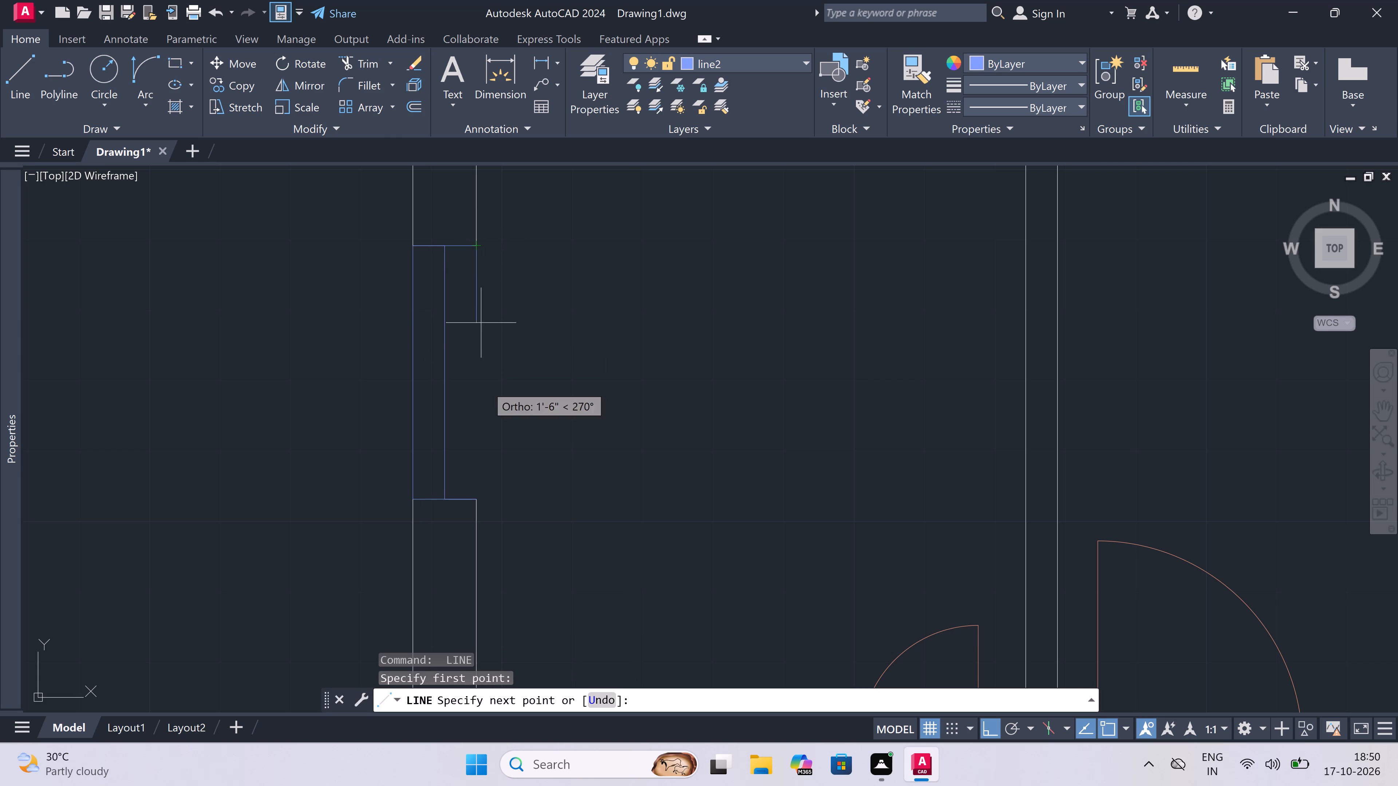
{"action": "left_click", "coordinate": [475, 499]}
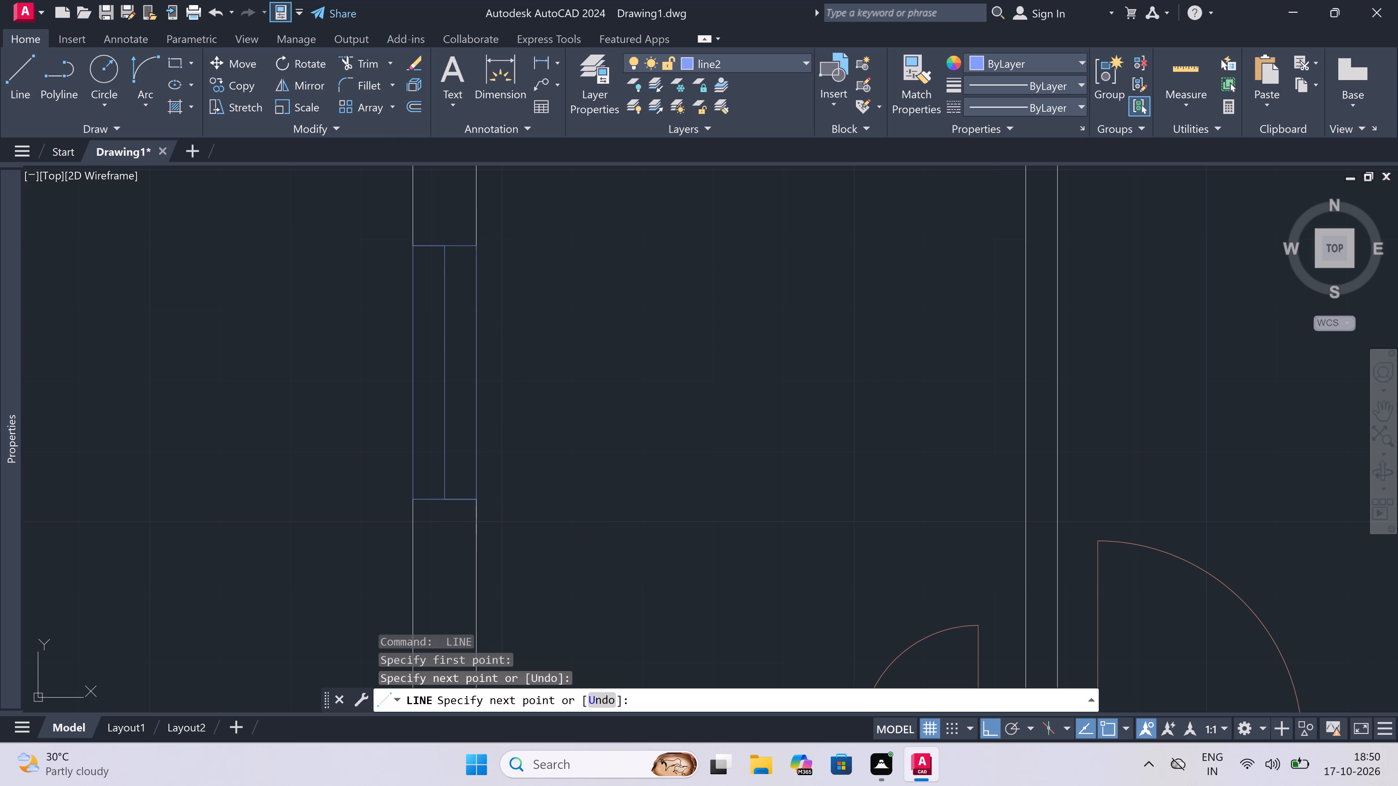
{"action": "key", "text": "Escape"}
Draw a 3' window centreline upward within the left exterior wall of the fourth unit's upper-left room, with a jamb at each end.
{"action": "scroll", "coordinate": [444, 436], "scroll_direction": "down", "scroll_amount": 4}
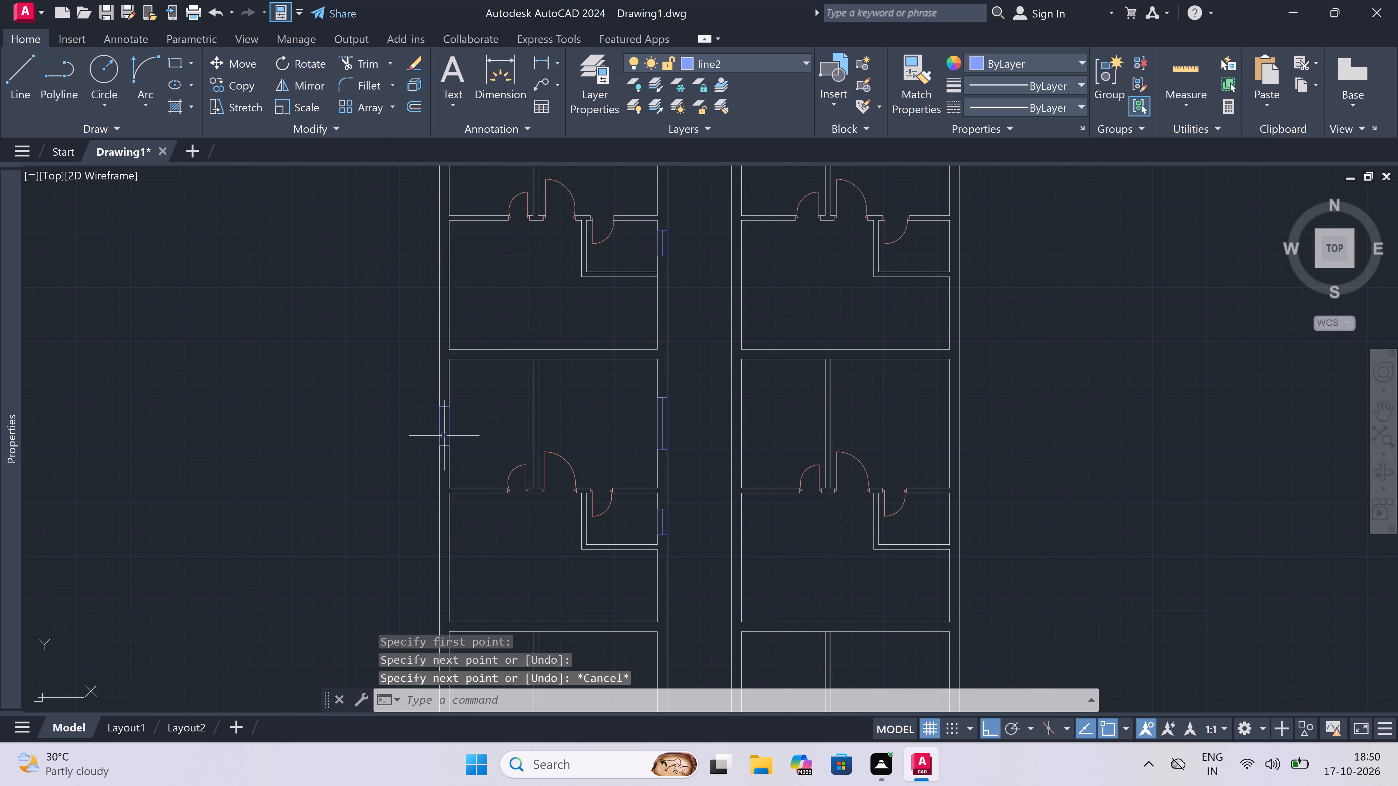
{"action": "scroll", "coordinate": [444, 436], "scroll_direction": "down", "scroll_amount": 2}
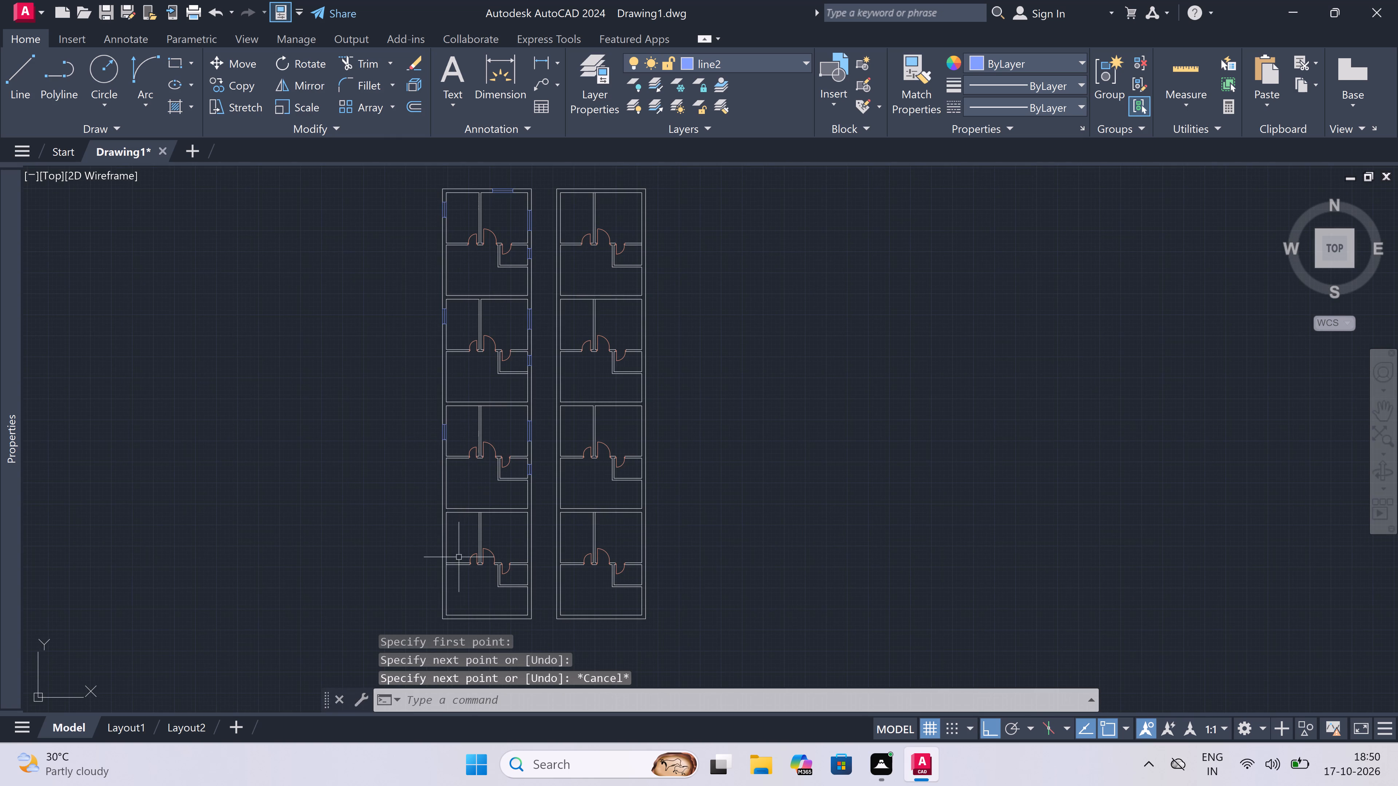
{"action": "scroll", "coordinate": [440, 605], "scroll_direction": "up", "scroll_amount": 4}
{"action": "key", "text": "space"}
{"action": "scroll", "coordinate": [435, 392], "scroll_direction": "down", "scroll_amount": 3}
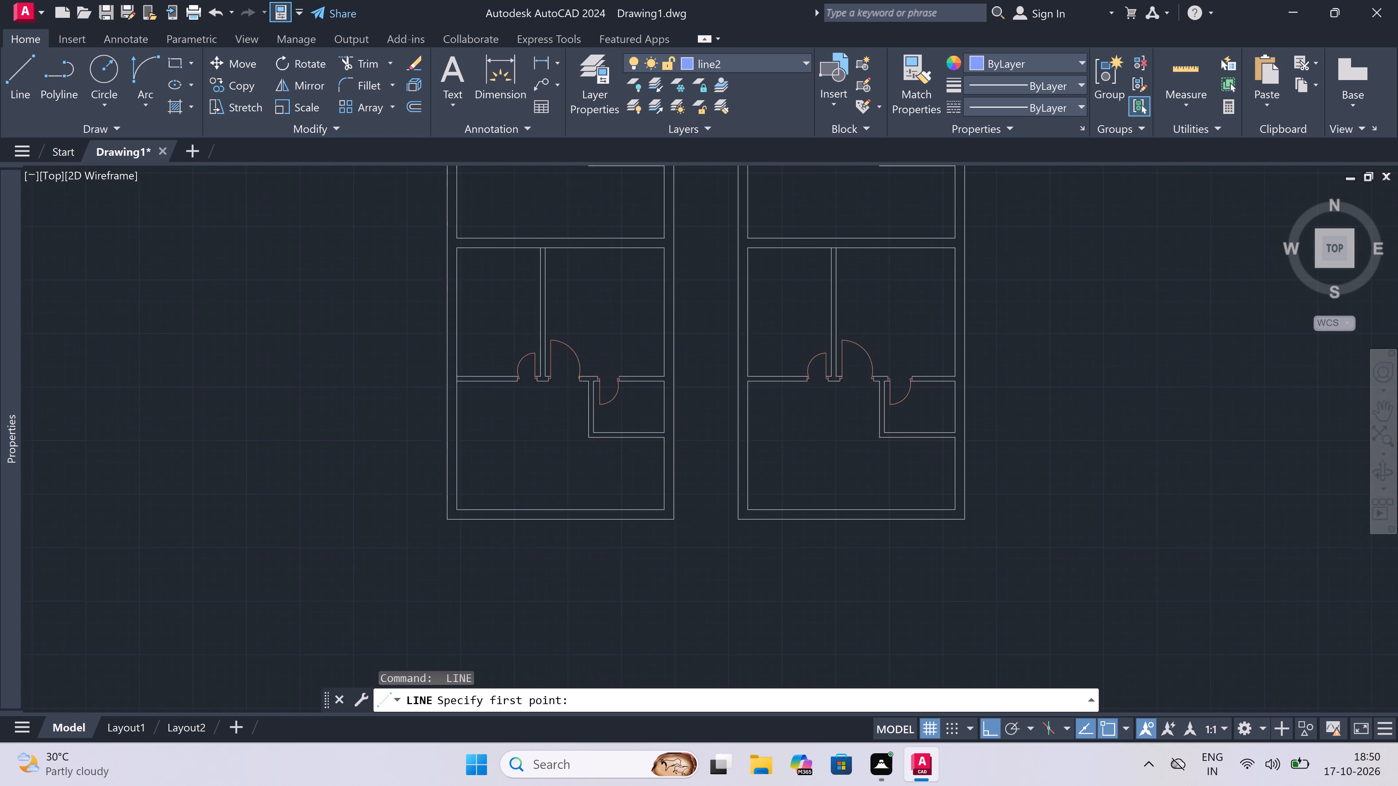
{"action": "scroll", "coordinate": [442, 335], "scroll_direction": "up", "scroll_amount": 3}
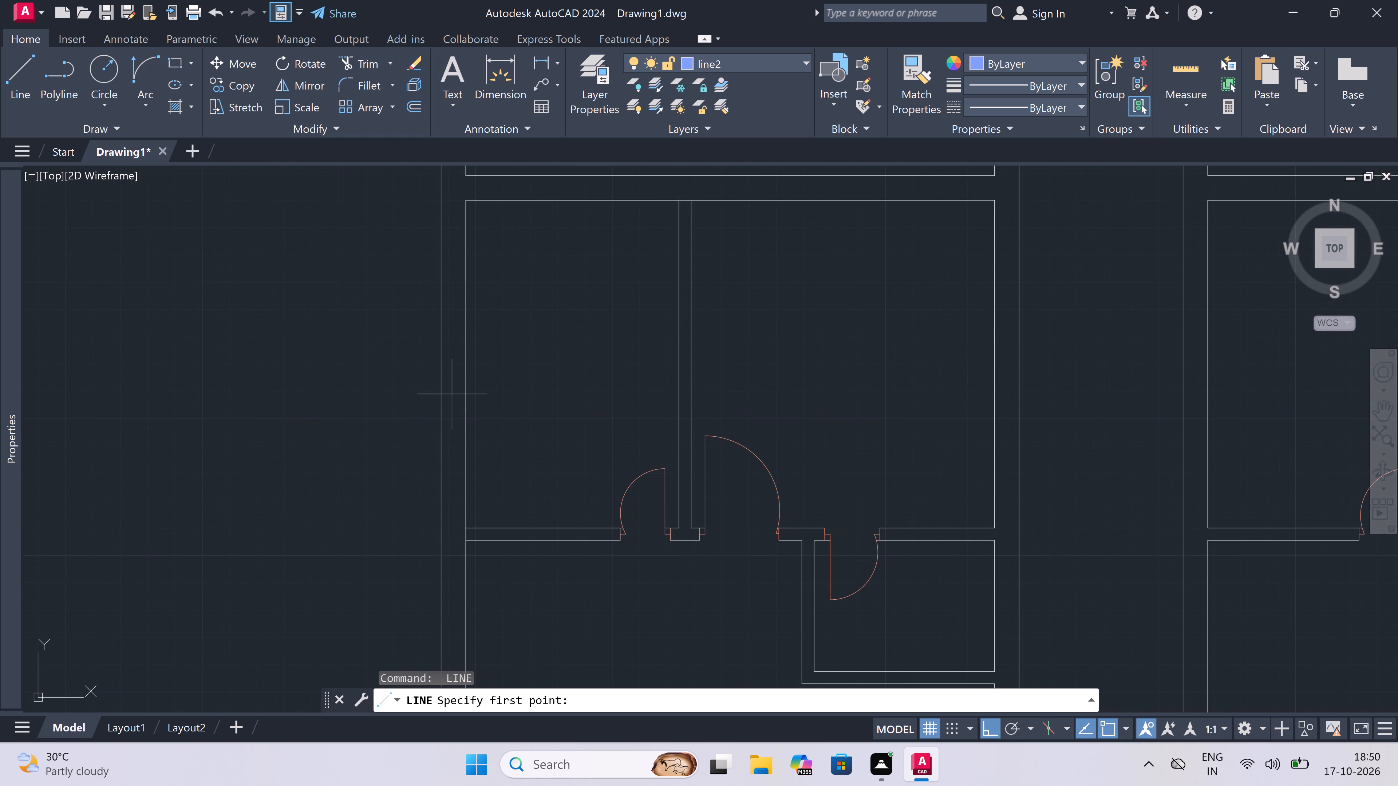
{"action": "left_click", "coordinate": [442, 418]}
{"action": "double_click", "coordinate": [466, 423]}
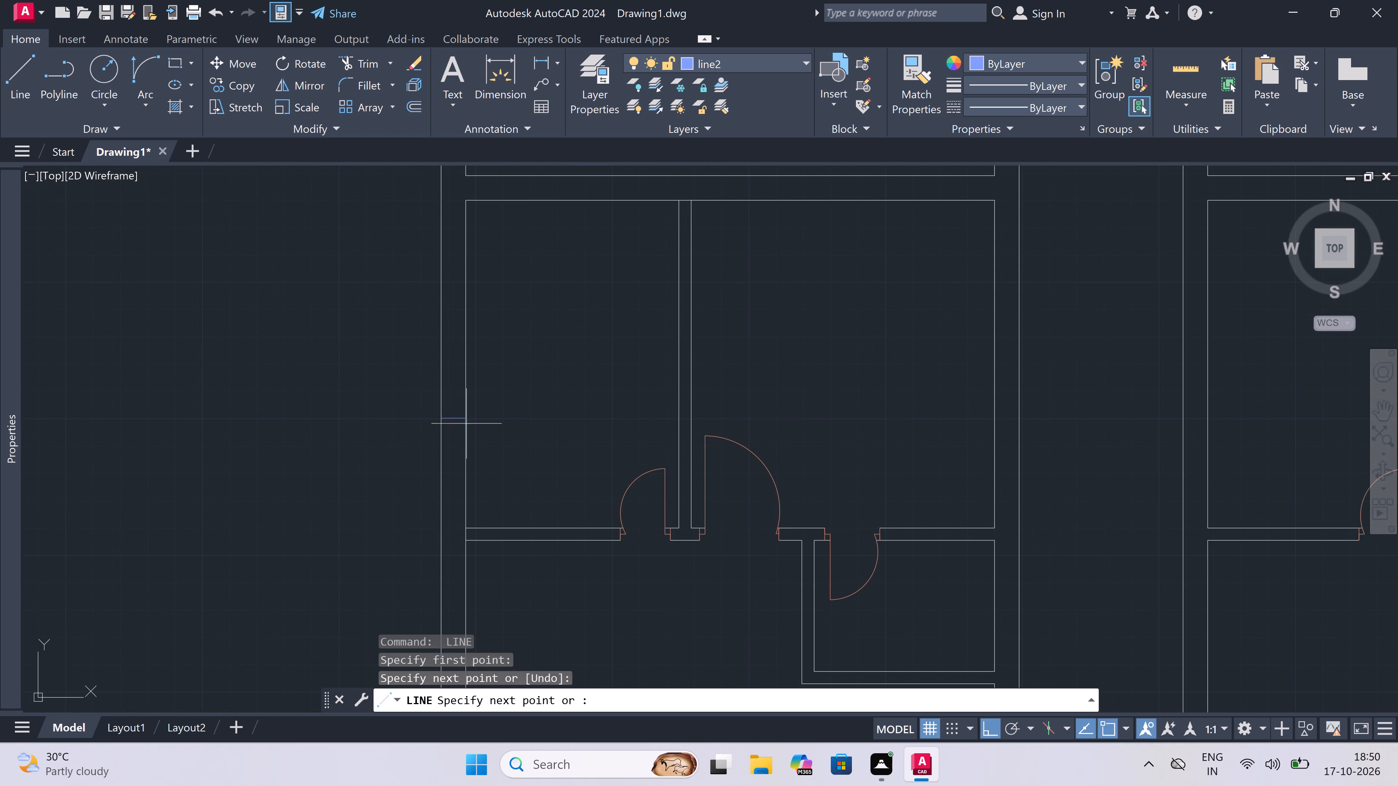
{"action": "left_click", "coordinate": [457, 415]}
{"action": "scroll", "coordinate": [443, 349], "scroll_direction": "up", "scroll_amount": 3}
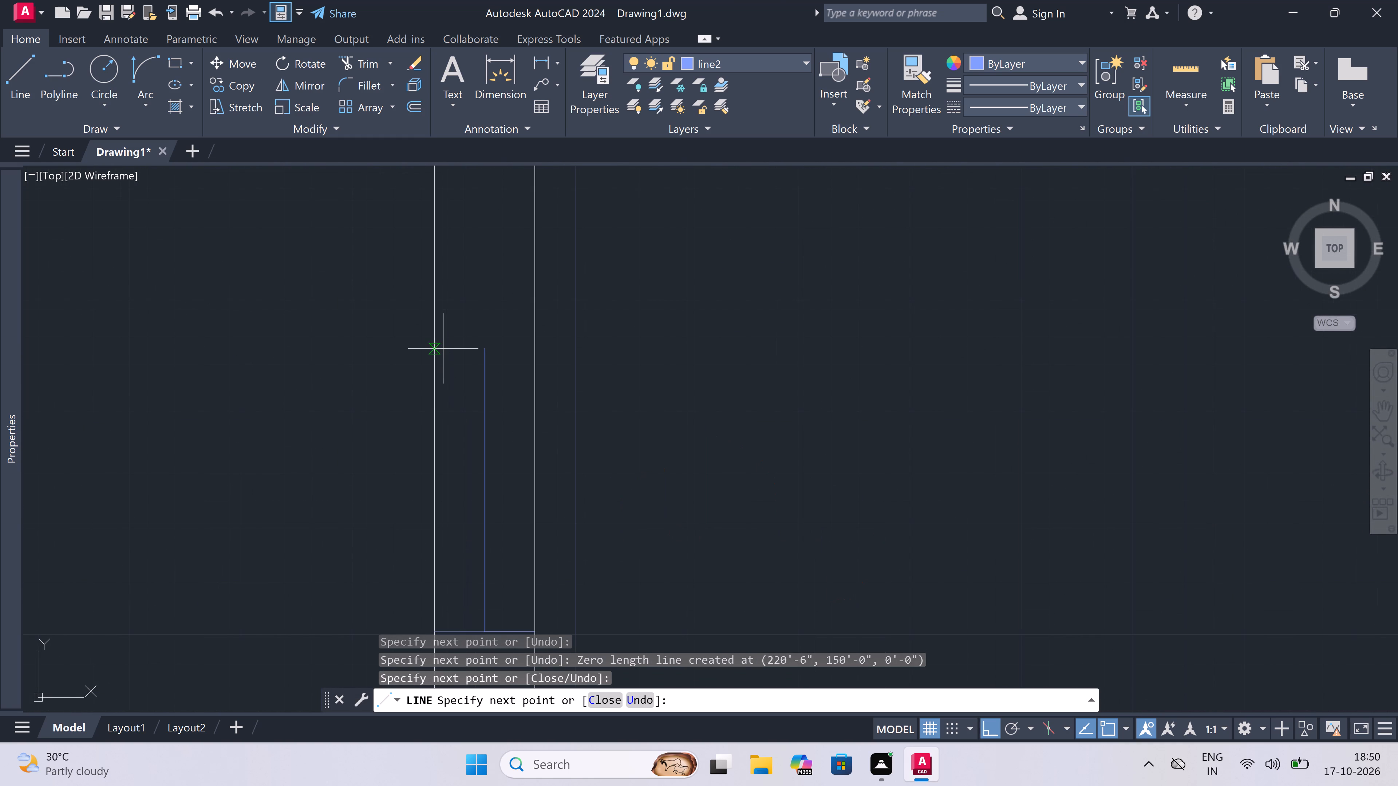
{"action": "type", "text": "3'"}
{"action": "key", "text": "space"}
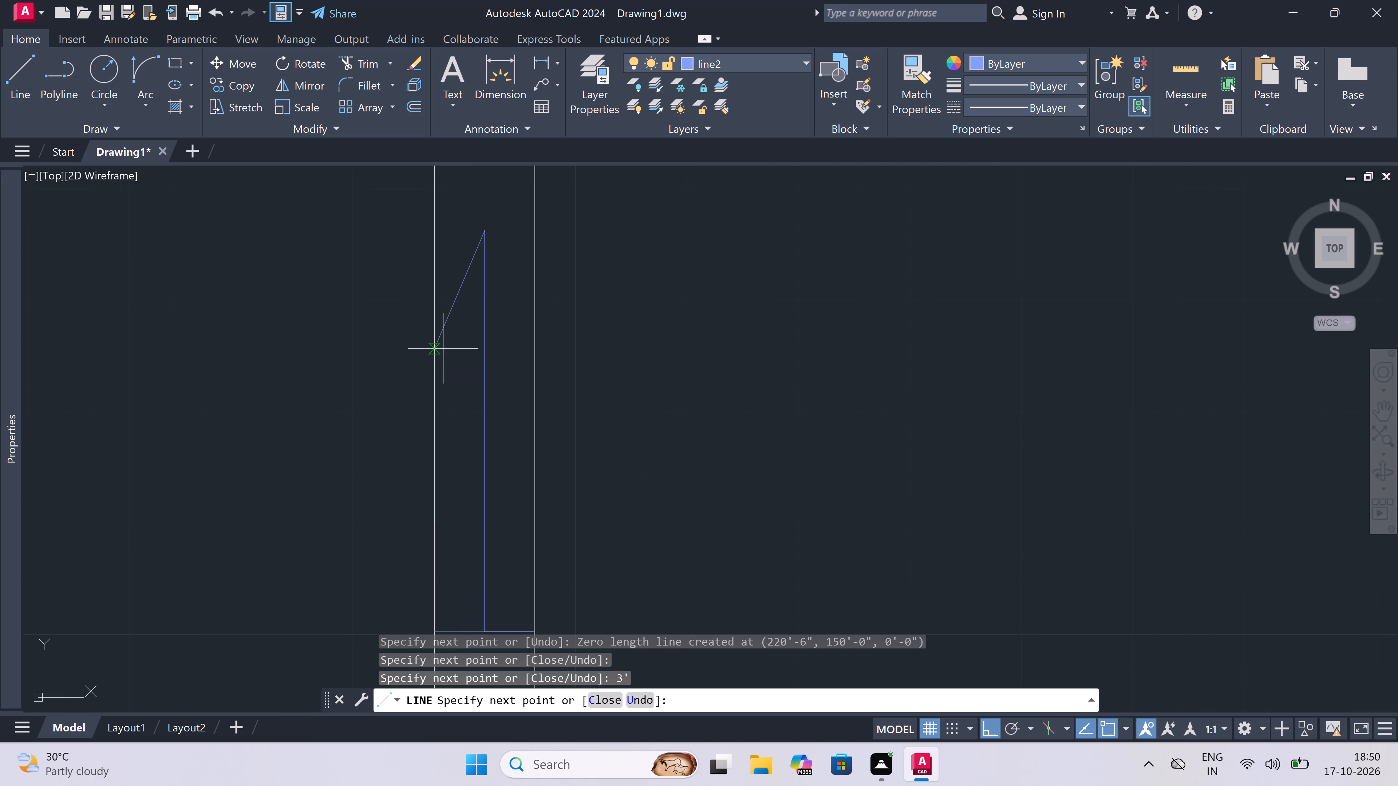
{"action": "left_click", "coordinate": [439, 224]}
{"action": "double_click", "coordinate": [534, 229]}
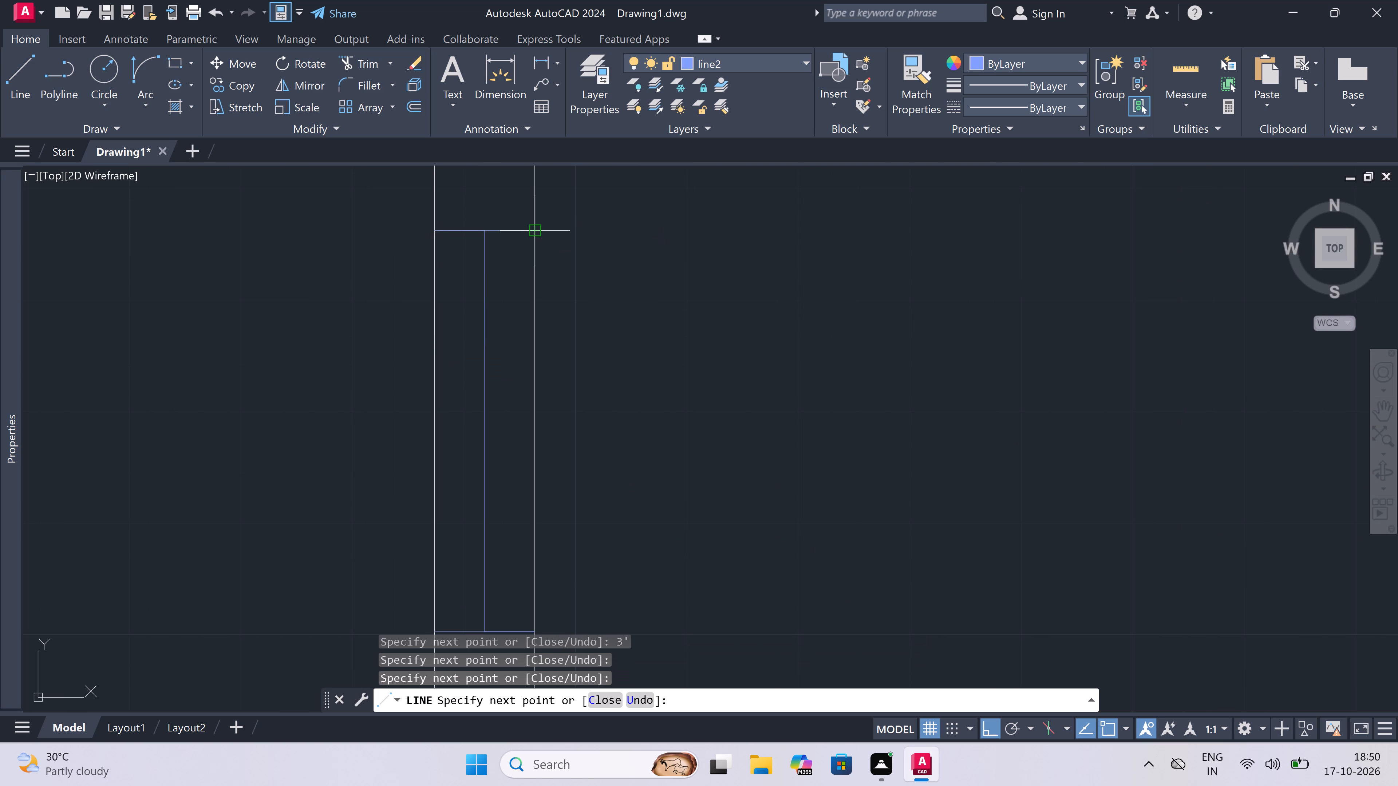
{"action": "key", "text": "Escape"}
Trim both left exterior wall lines between the fourth unit's 3' window jambs.
{"action": "key", "text": "t"}
{"action": "key", "text": "r"}
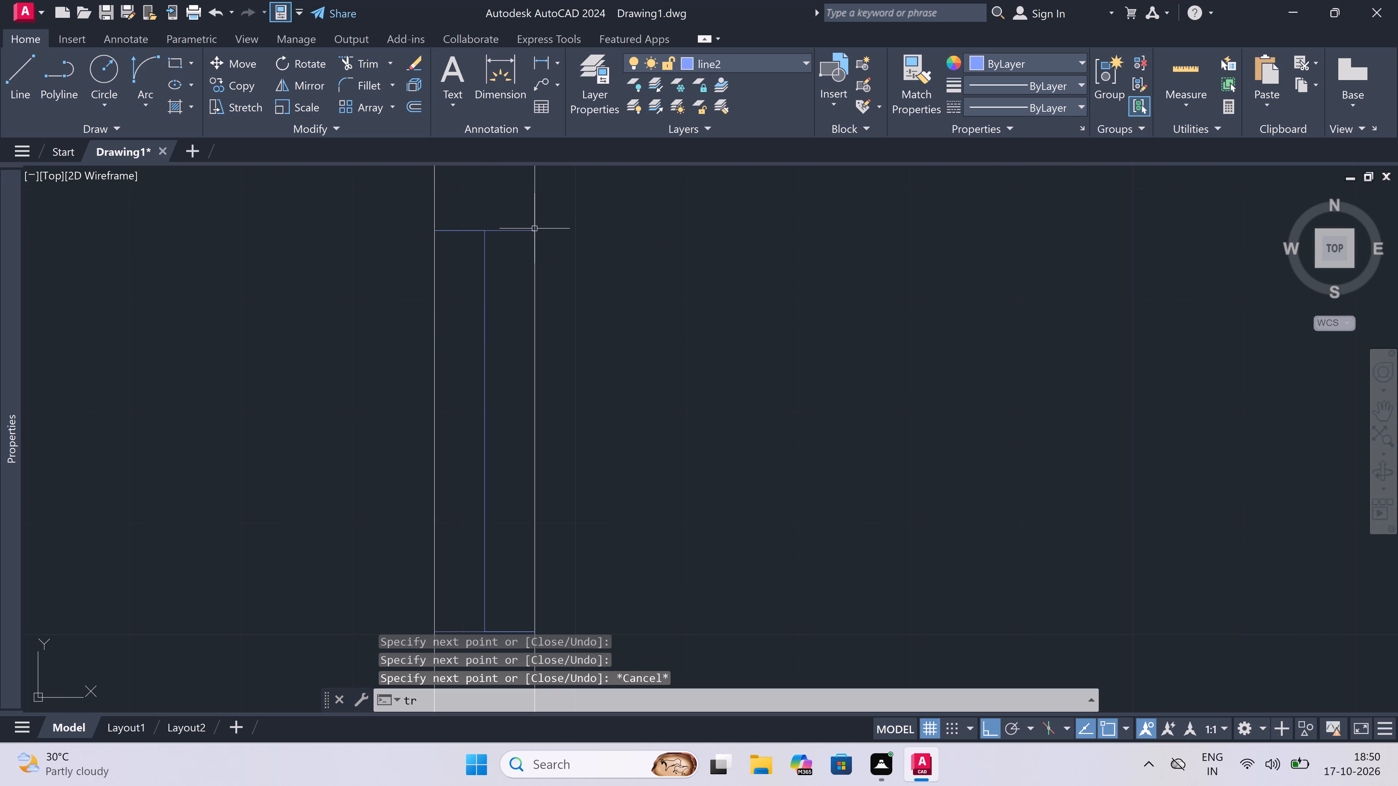
{"action": "key", "text": "space"}
{"action": "scroll", "coordinate": [545, 253], "scroll_direction": "down", "scroll_amount": 1}
{"action": "left_click", "coordinate": [537, 303]}
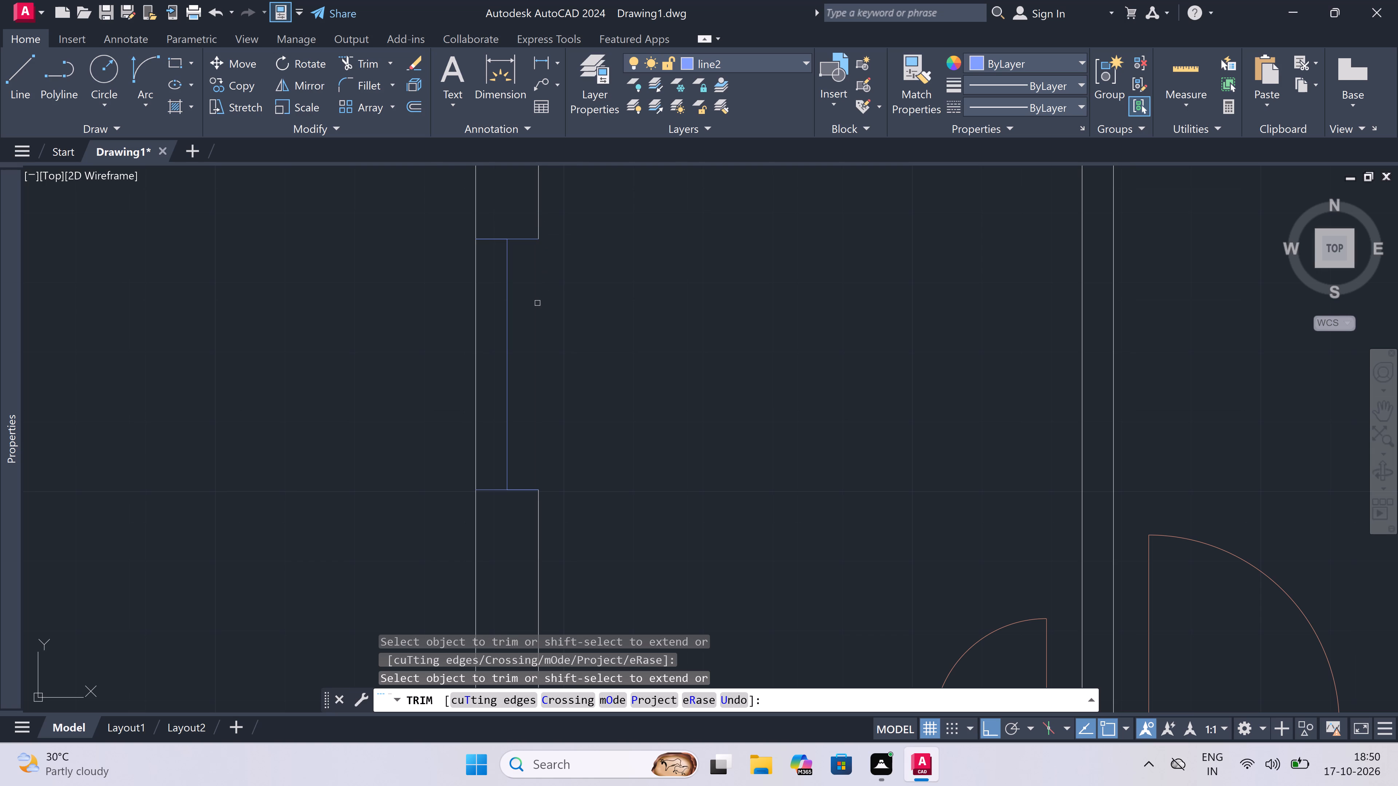
{"action": "left_click", "coordinate": [494, 331]}
{"action": "left_click", "coordinate": [441, 368]}
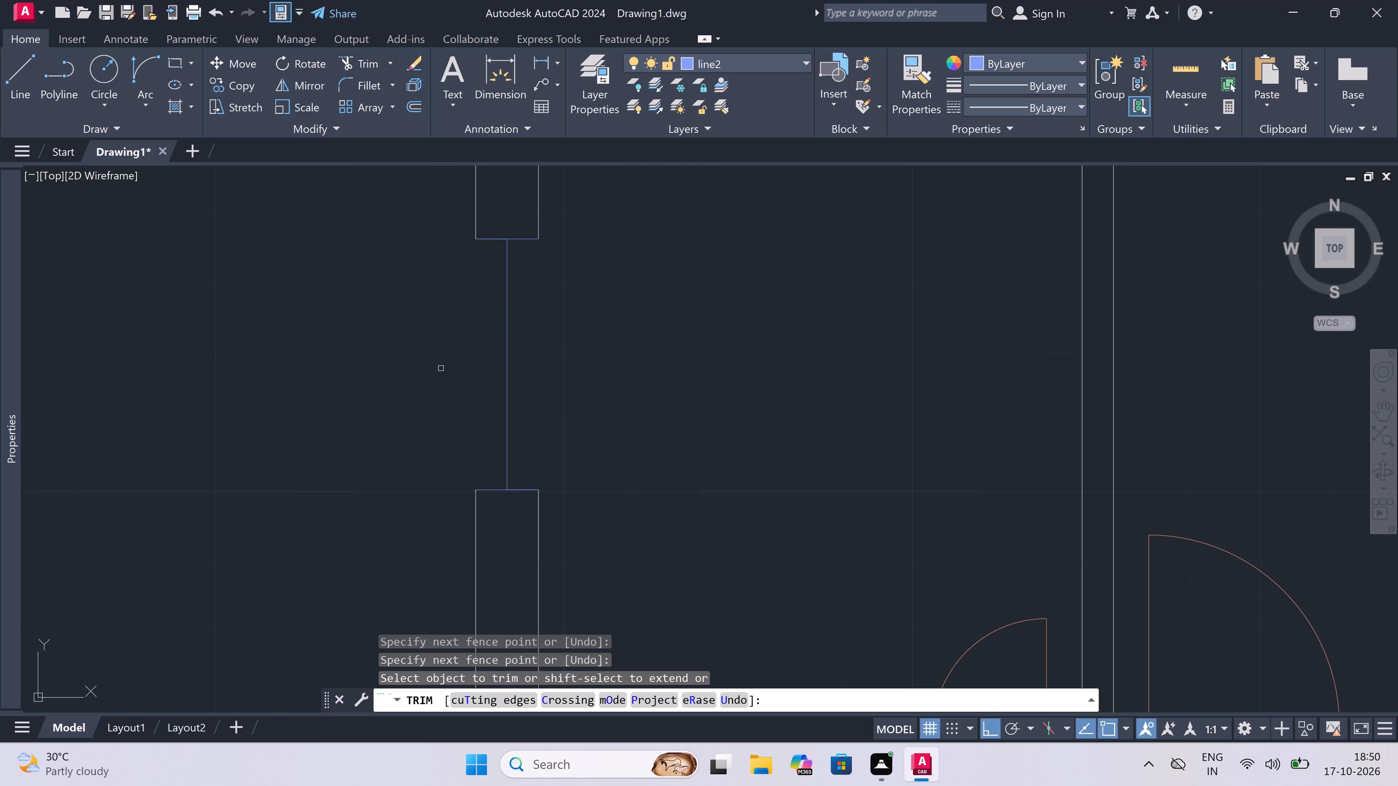
{"action": "key", "text": "Escape"}
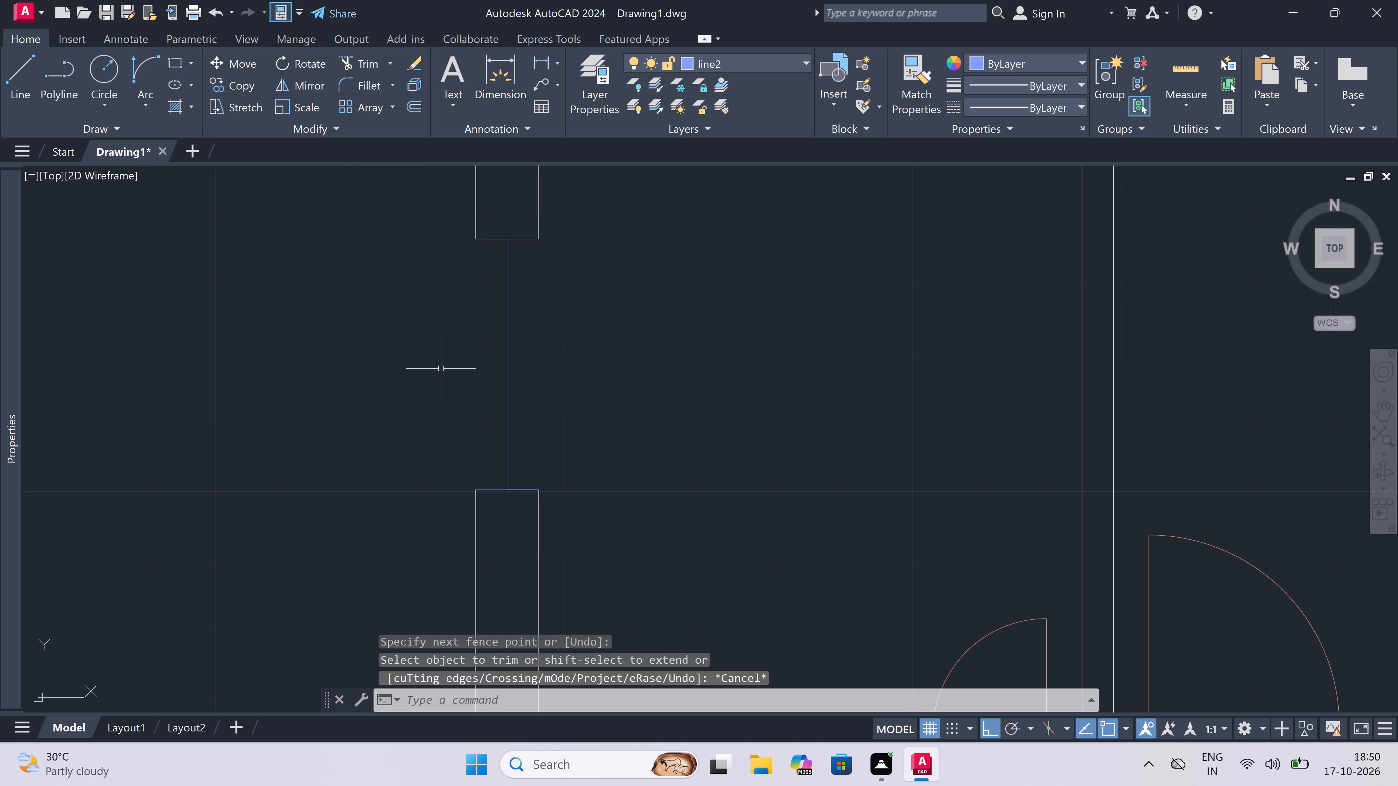
Draw the outer and inner face lines of the fourth unit's 3' window between its jamb ends.
{"action": "key", "text": "l"}
{"action": "key", "text": "space"}
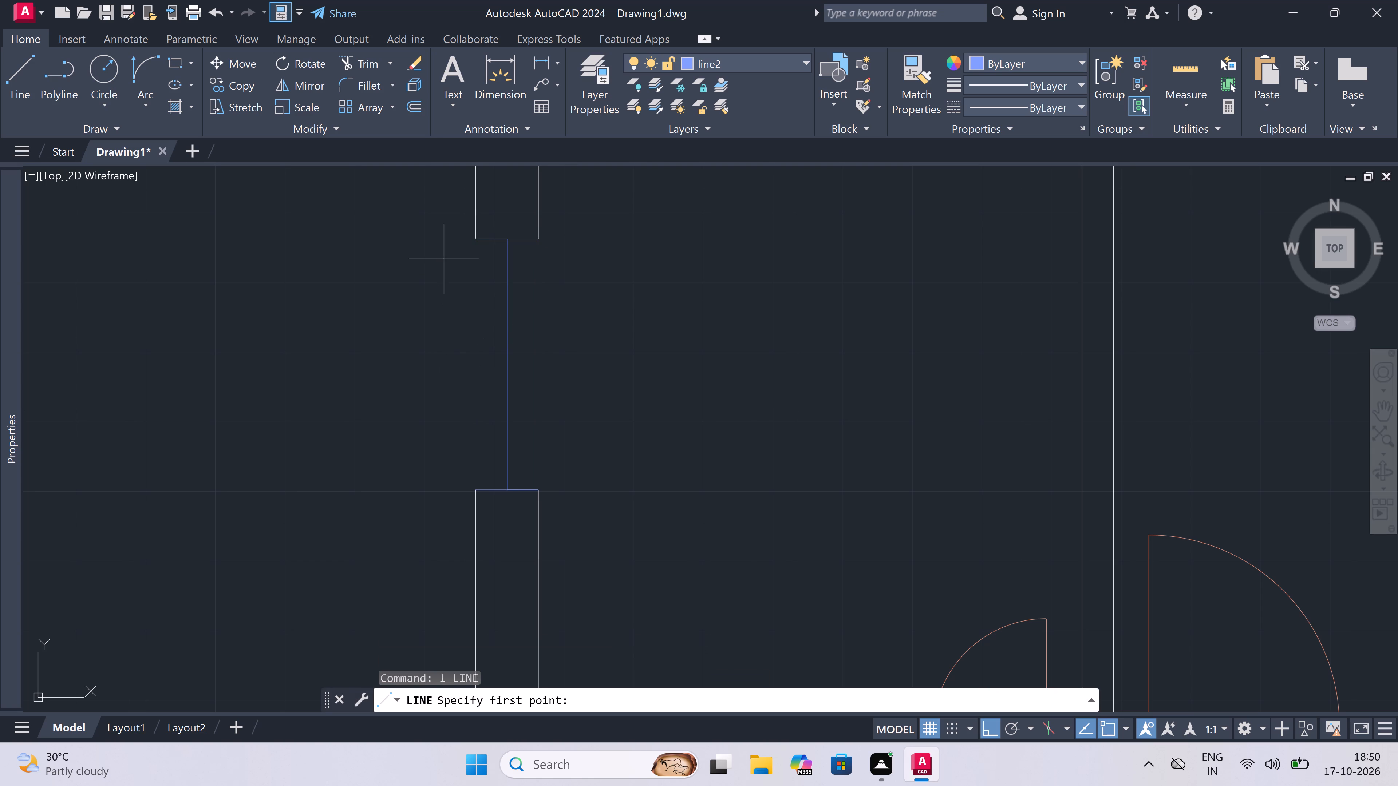
{"action": "double_click", "coordinate": [470, 236]}
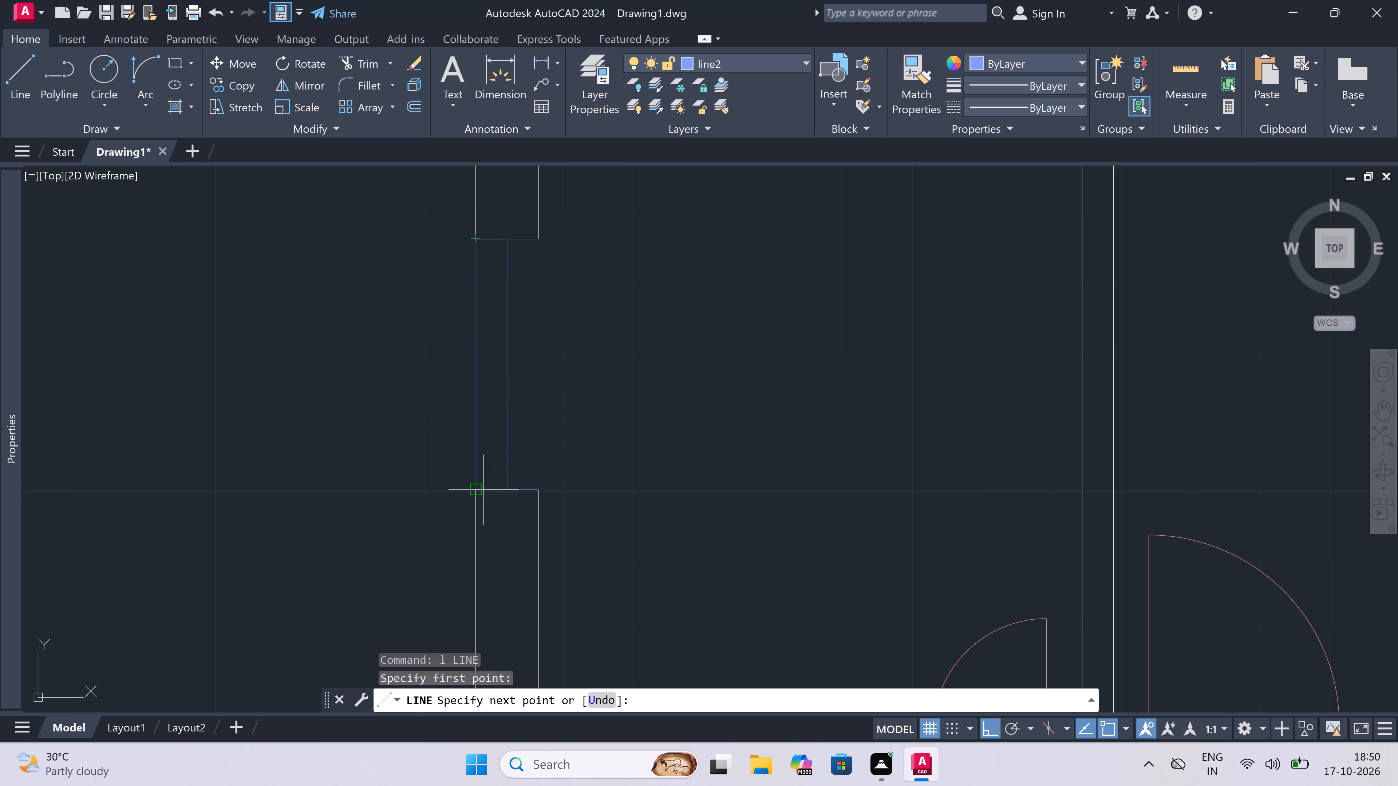
{"action": "left_click", "coordinate": [482, 490]}
{"action": "key", "text": "Escape"}
{"action": "key", "text": "space"}
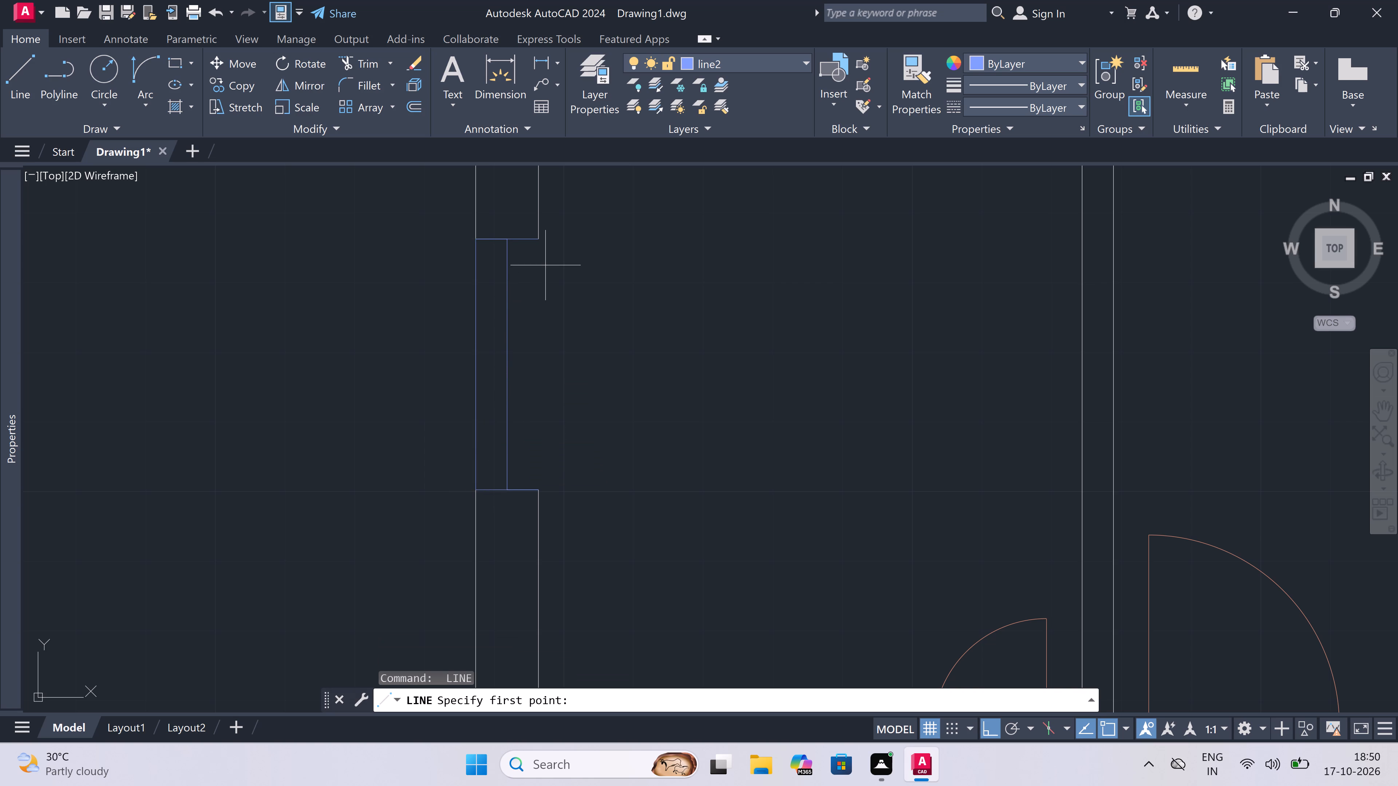
{"action": "double_click", "coordinate": [543, 239]}
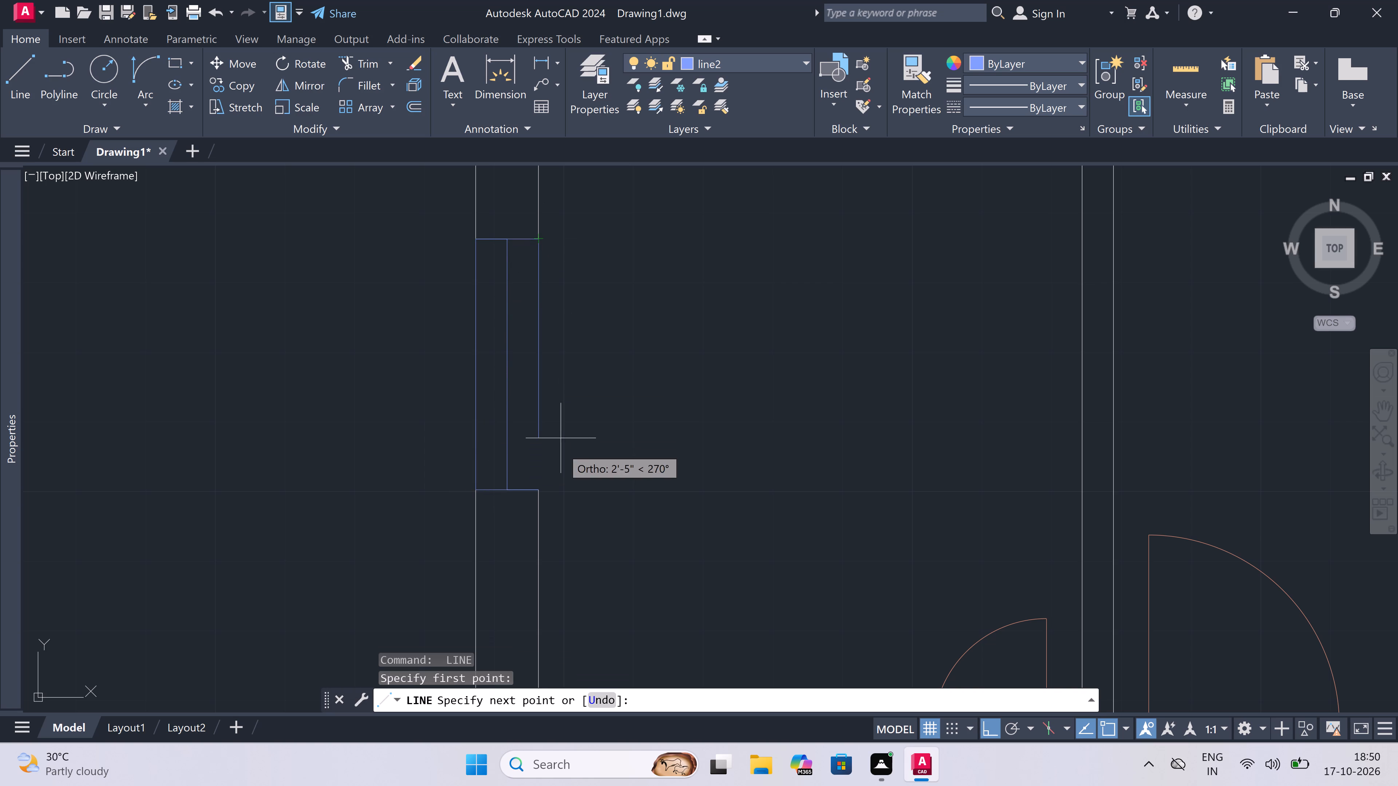
{"action": "double_click", "coordinate": [541, 485]}
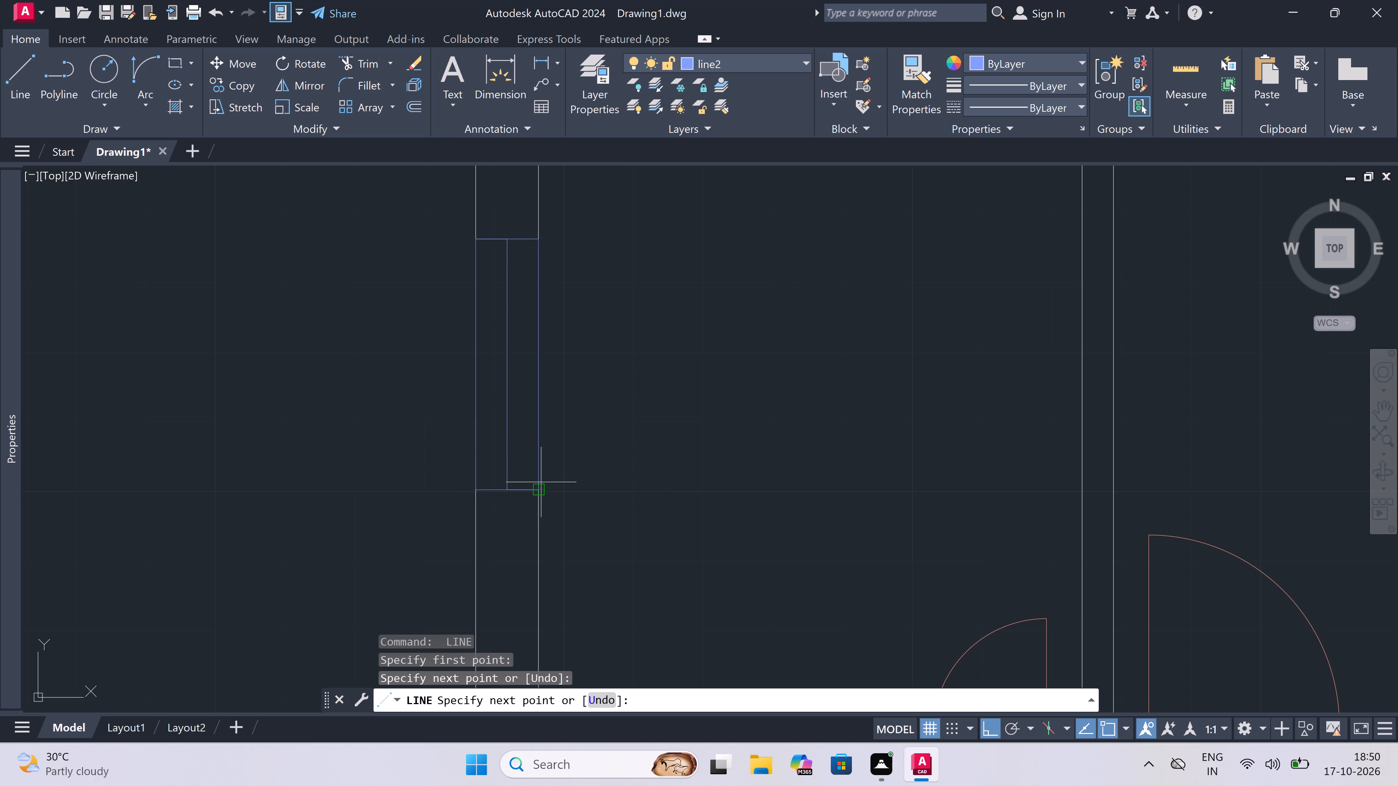
{"action": "key", "text": "Escape"}
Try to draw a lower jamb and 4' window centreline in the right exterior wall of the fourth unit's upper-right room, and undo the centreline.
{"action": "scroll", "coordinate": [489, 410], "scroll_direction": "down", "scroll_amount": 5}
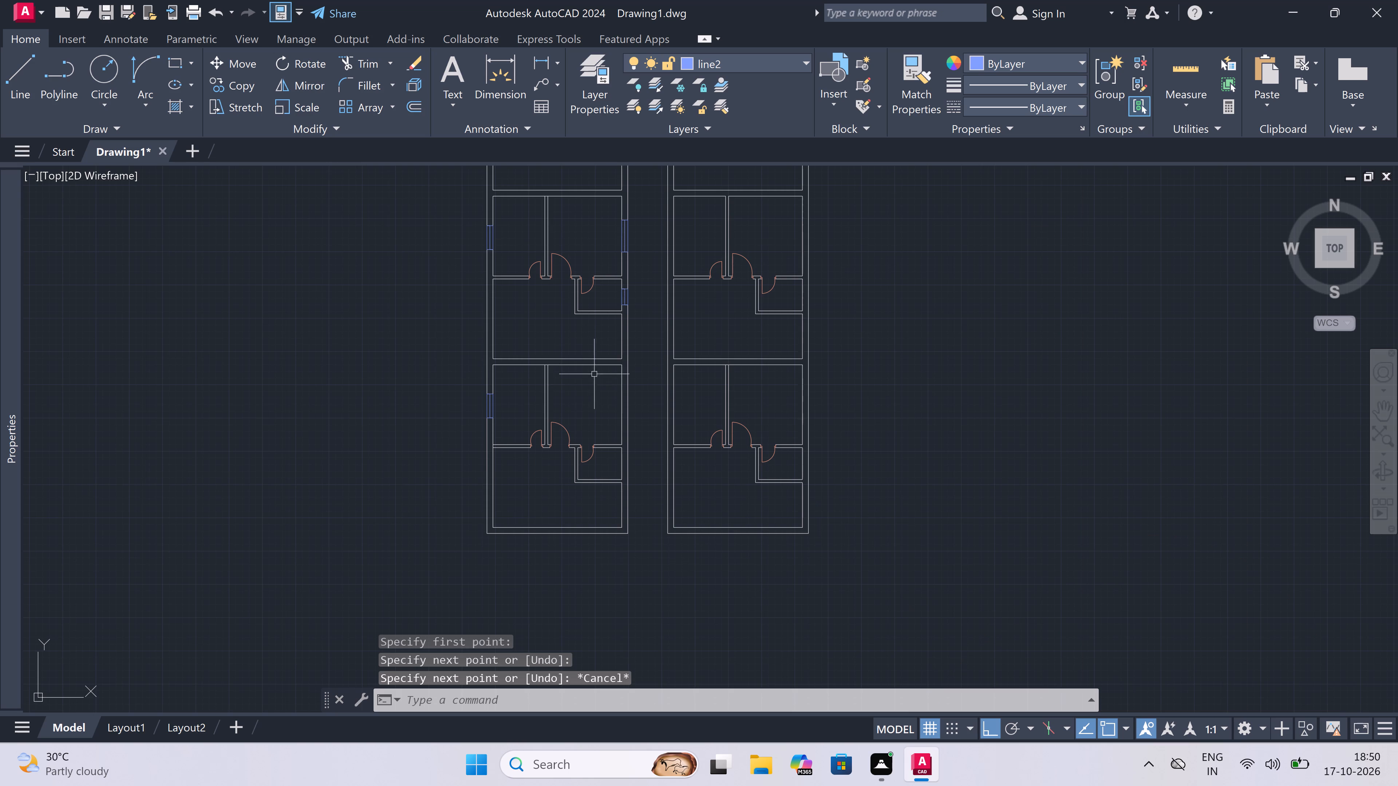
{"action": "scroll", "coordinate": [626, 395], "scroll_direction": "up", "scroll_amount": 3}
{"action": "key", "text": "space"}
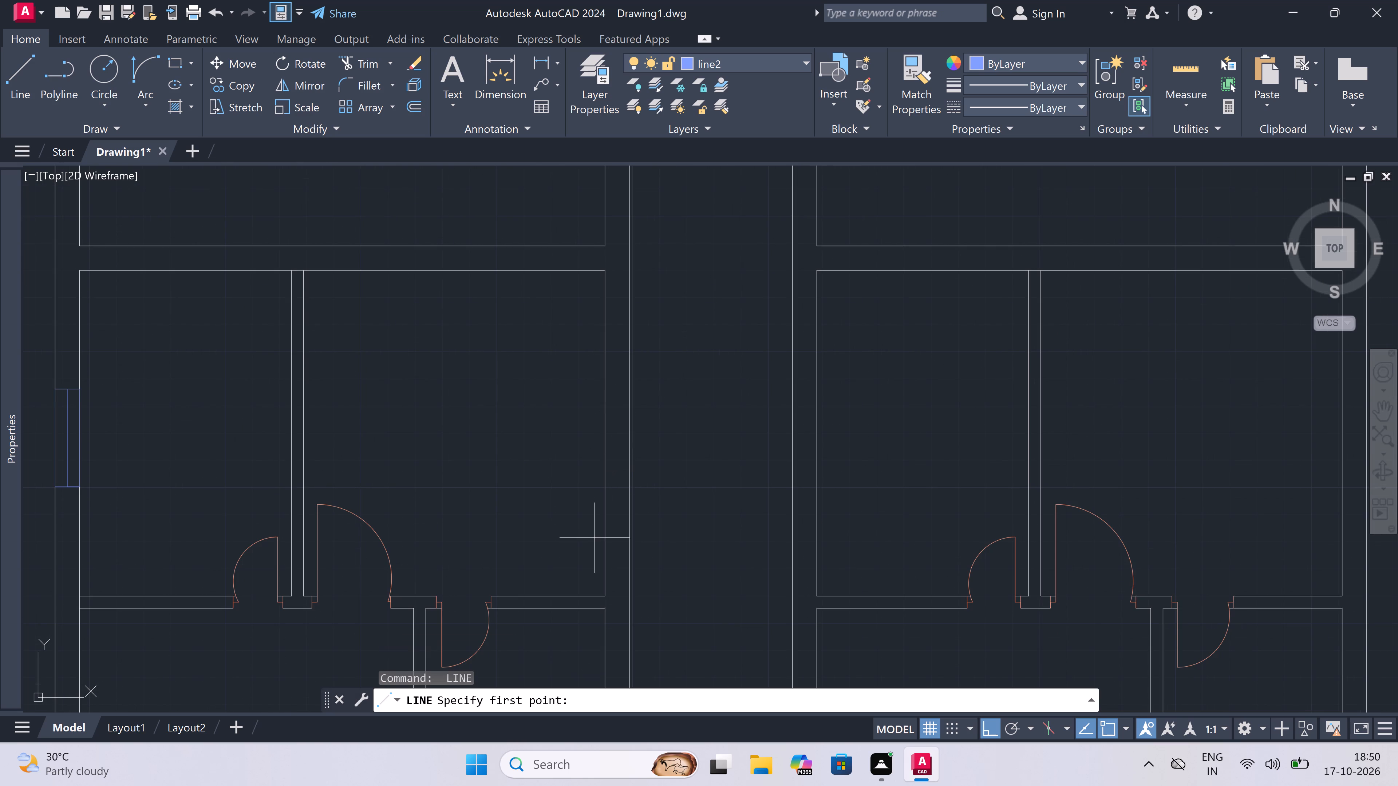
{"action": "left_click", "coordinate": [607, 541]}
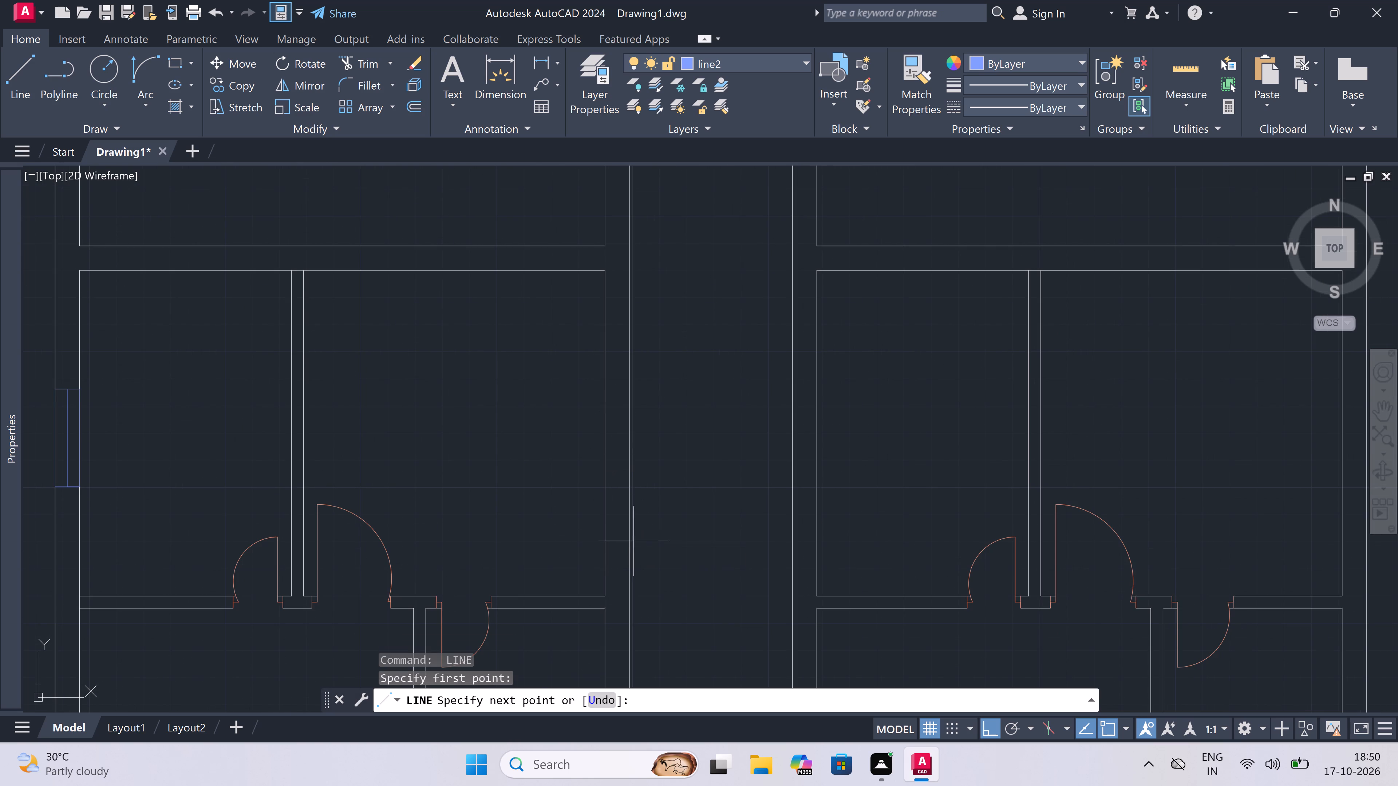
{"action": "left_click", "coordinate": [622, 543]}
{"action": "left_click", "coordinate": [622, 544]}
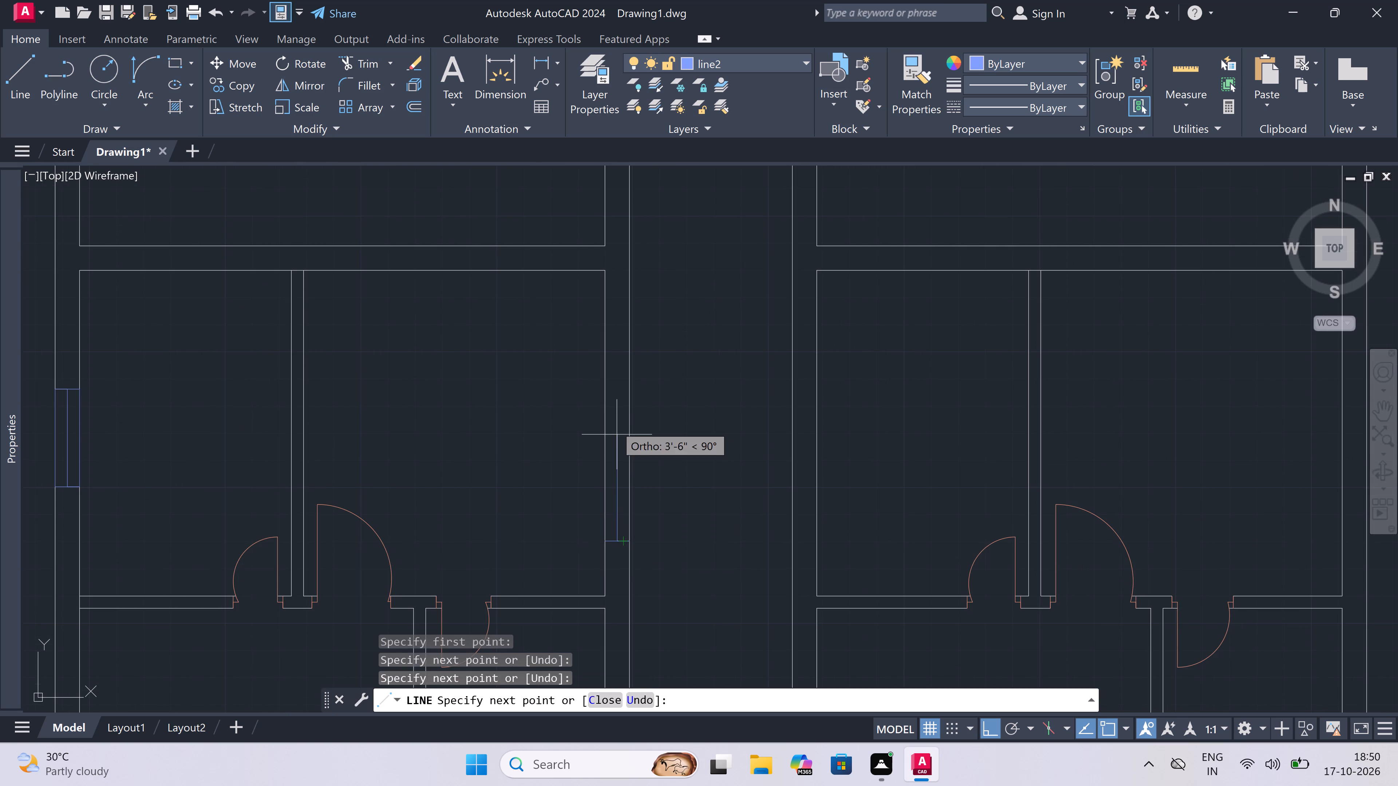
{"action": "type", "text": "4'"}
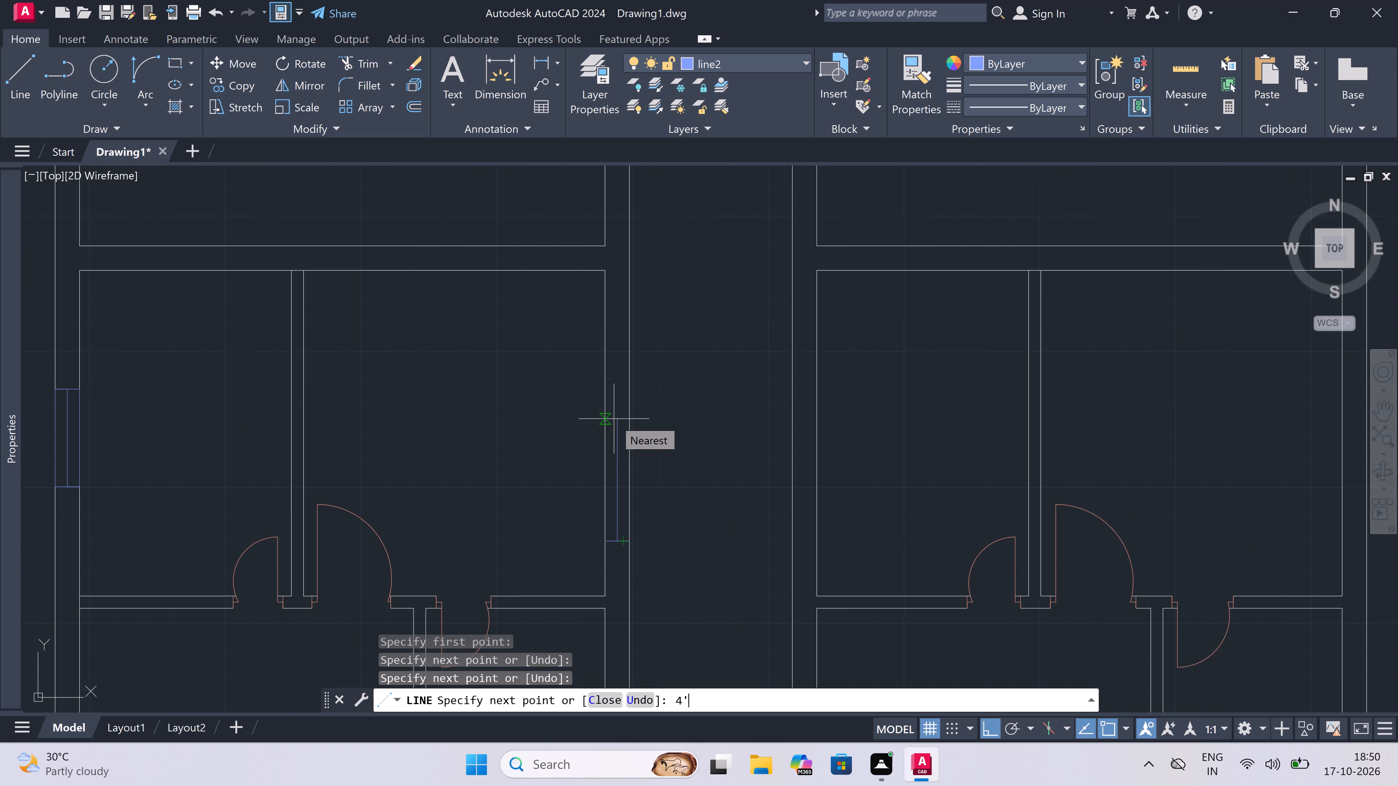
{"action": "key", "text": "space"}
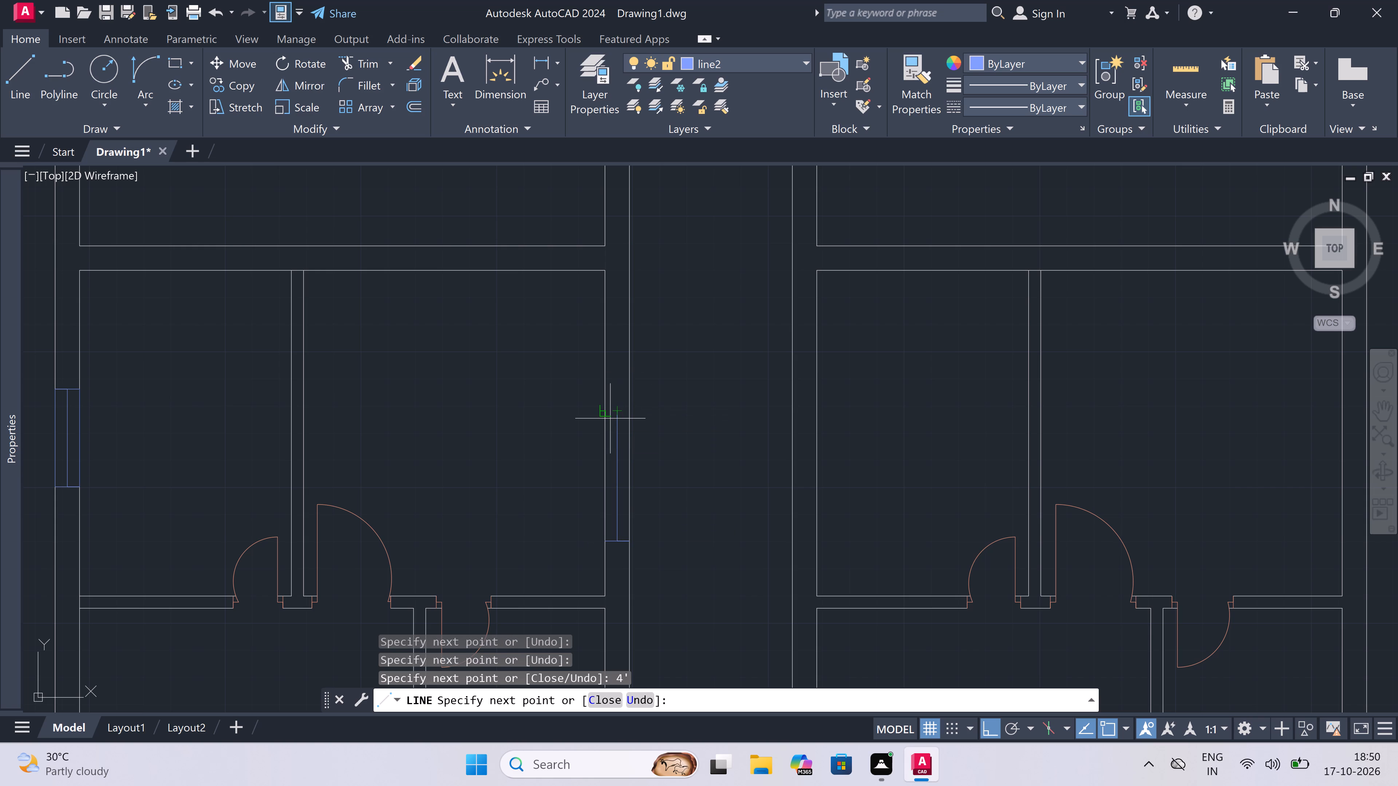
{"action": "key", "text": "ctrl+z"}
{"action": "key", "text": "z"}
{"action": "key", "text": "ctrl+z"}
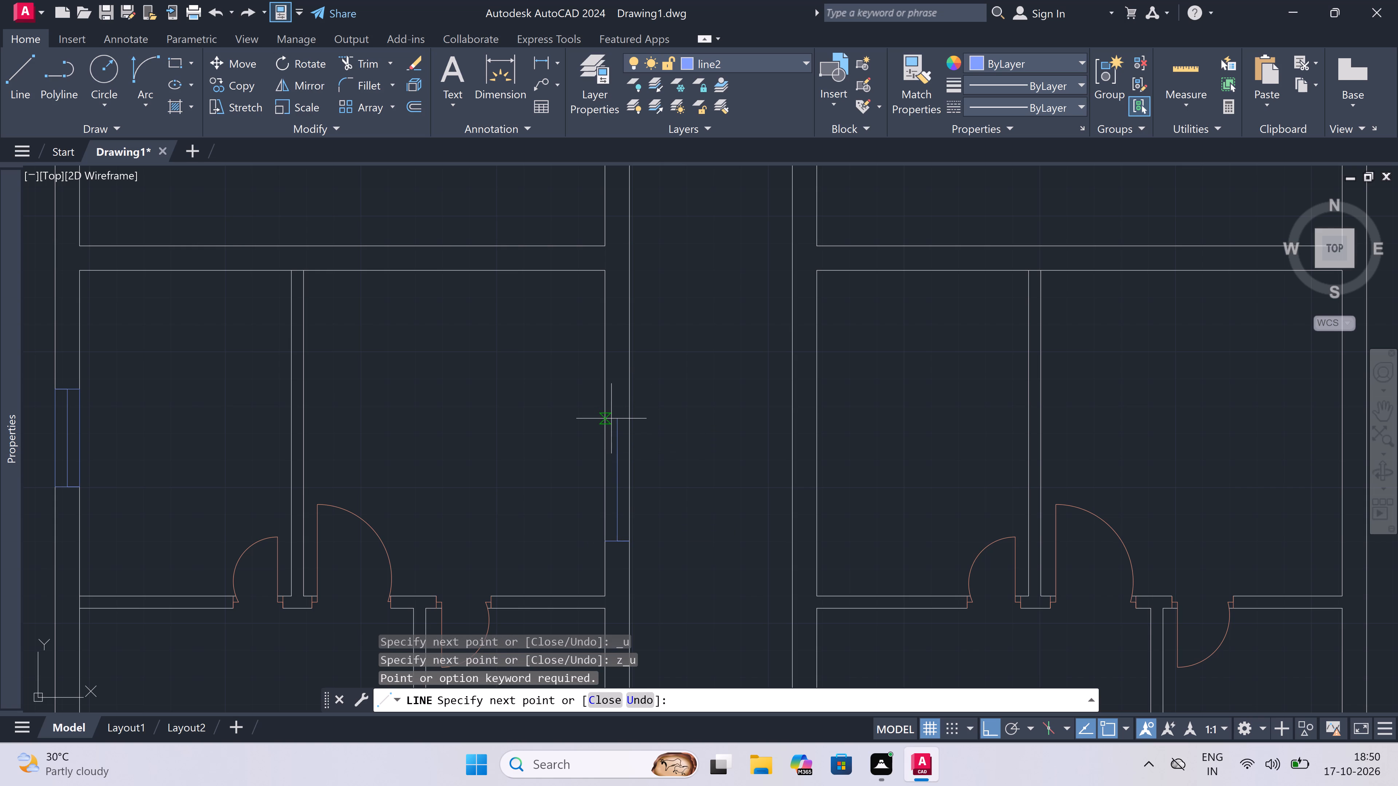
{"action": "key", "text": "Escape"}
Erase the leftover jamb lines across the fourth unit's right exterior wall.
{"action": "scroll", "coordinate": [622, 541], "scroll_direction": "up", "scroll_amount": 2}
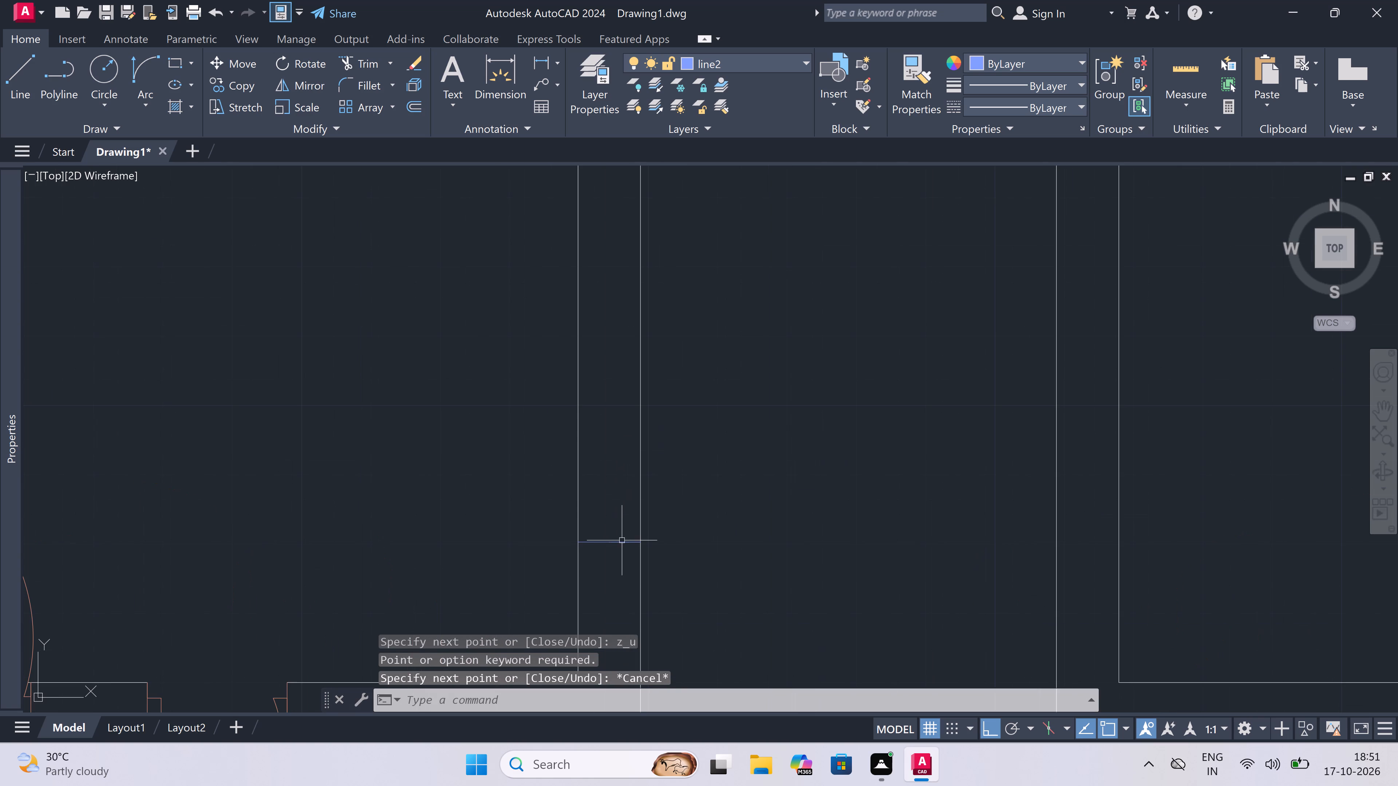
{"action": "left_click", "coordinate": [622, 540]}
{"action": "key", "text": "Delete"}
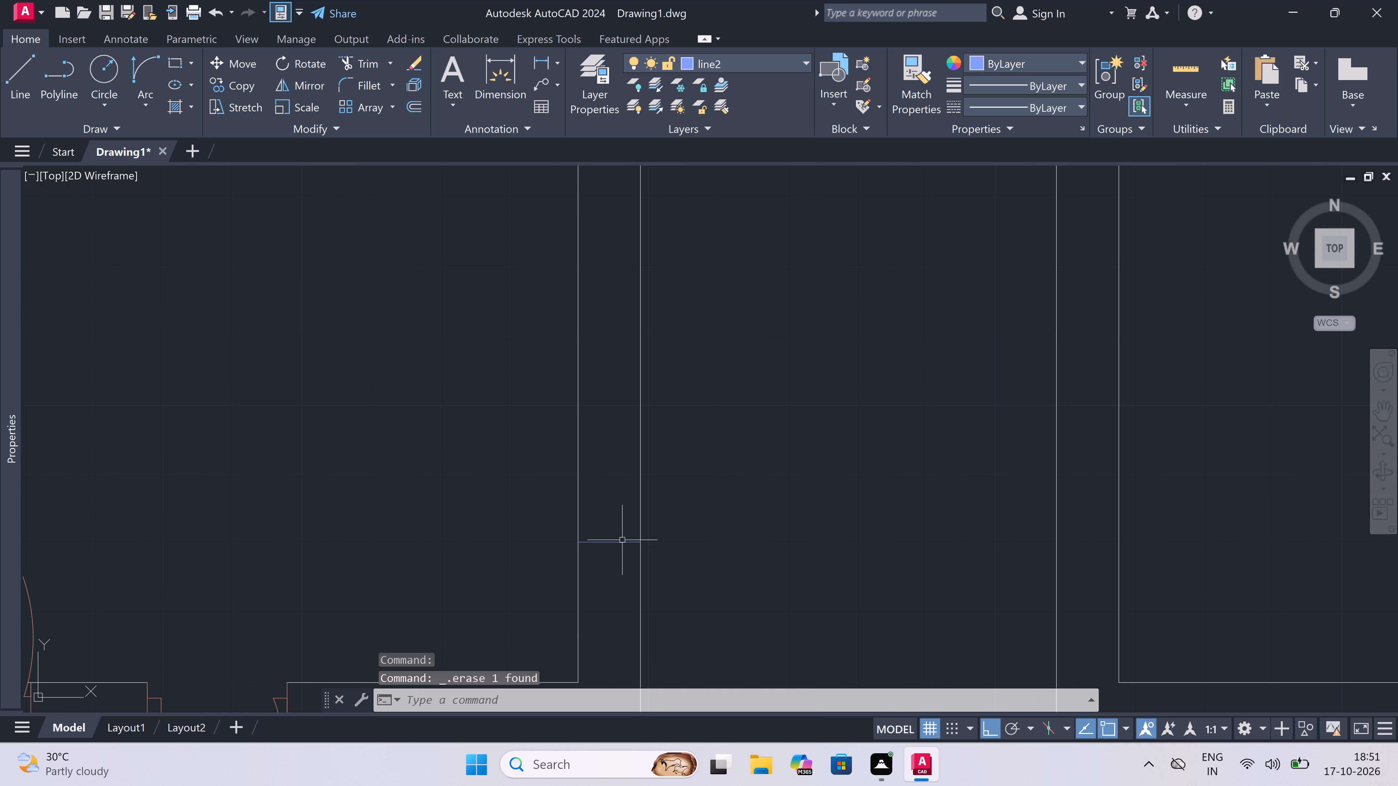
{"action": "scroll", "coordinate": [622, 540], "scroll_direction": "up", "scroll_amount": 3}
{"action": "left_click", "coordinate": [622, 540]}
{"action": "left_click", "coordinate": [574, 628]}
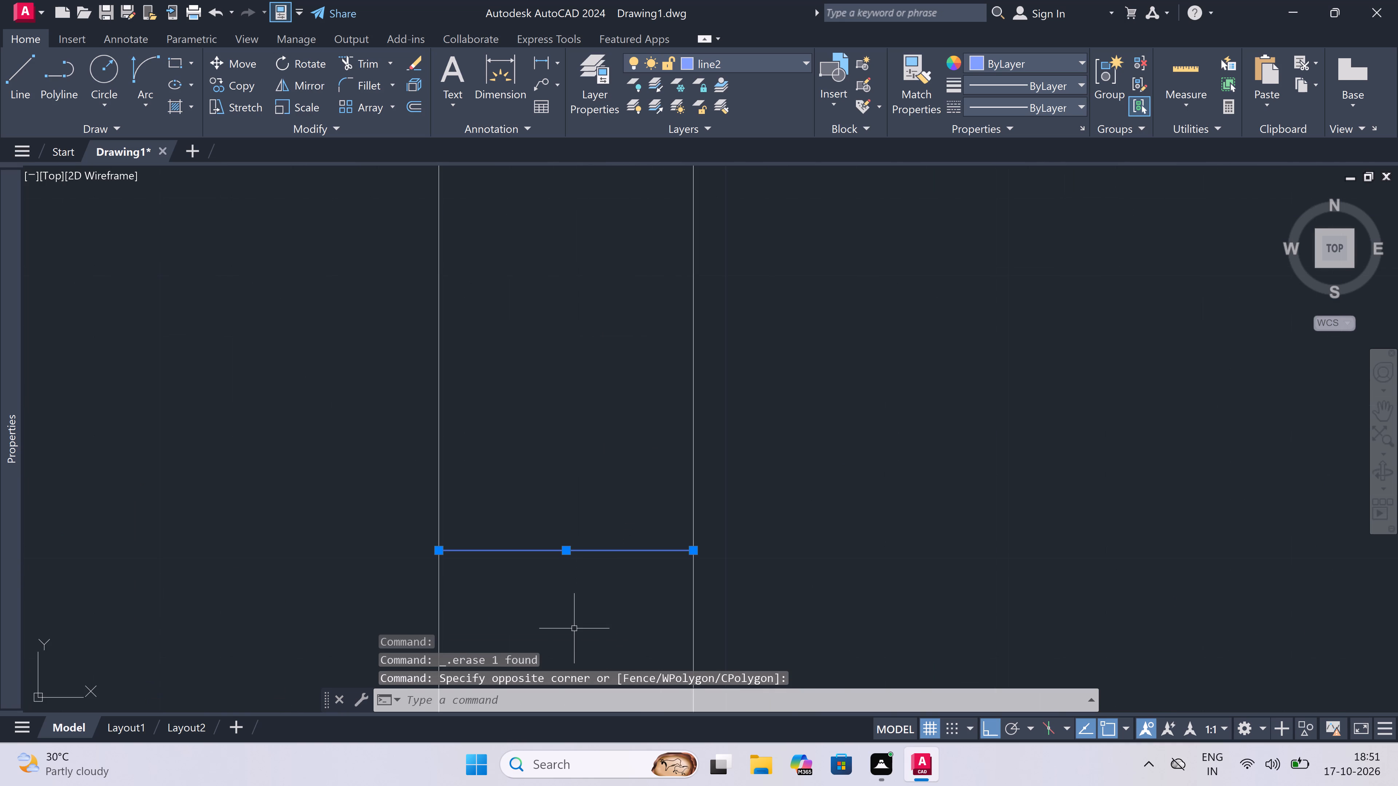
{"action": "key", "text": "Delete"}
Draw a 4' window centreline upward within the right exterior wall of the fourth unit's upper-right room, with a jamb at each end.
{"action": "key", "text": "l"}
{"action": "key", "text": "space"}
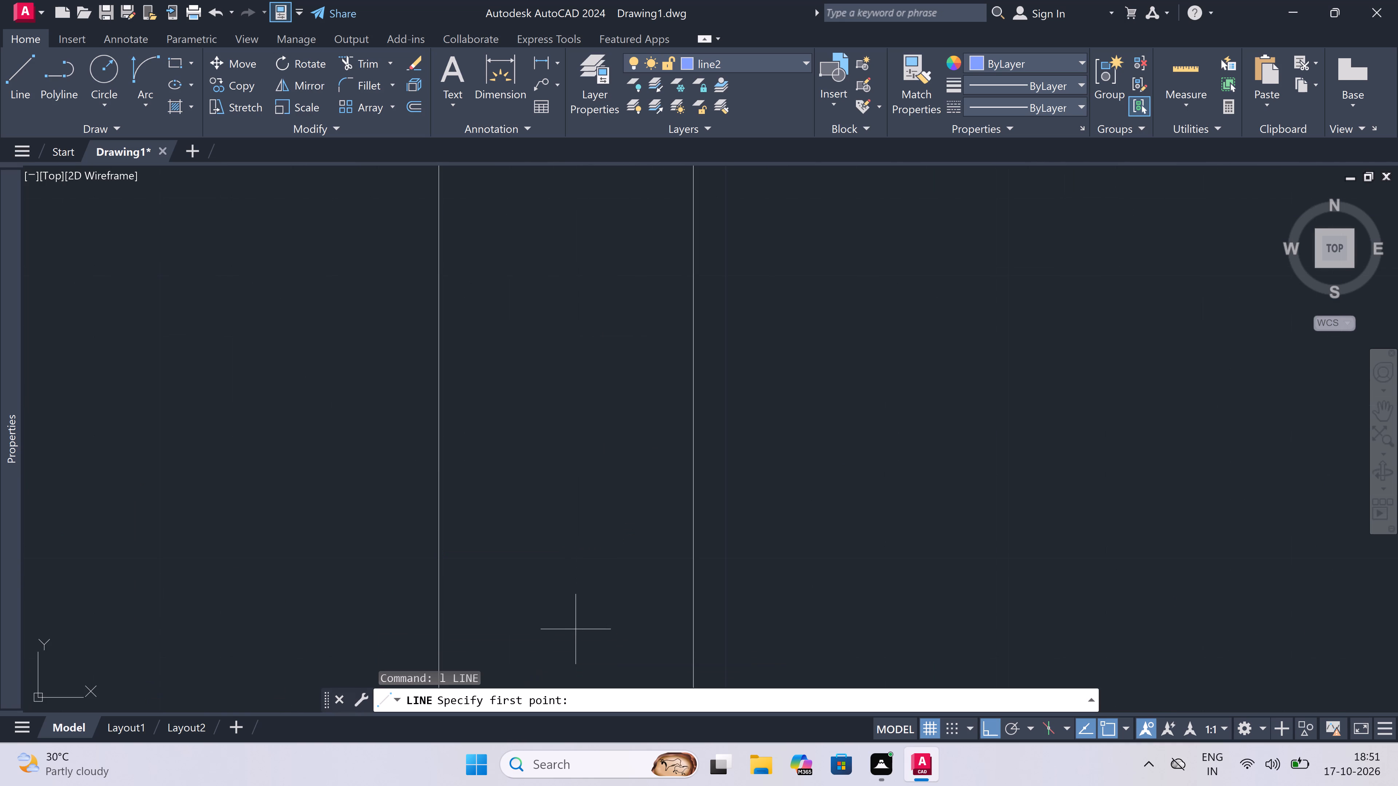
{"action": "scroll", "coordinate": [576, 629], "scroll_direction": "down", "scroll_amount": 4}
{"action": "left_click", "coordinate": [555, 565]}
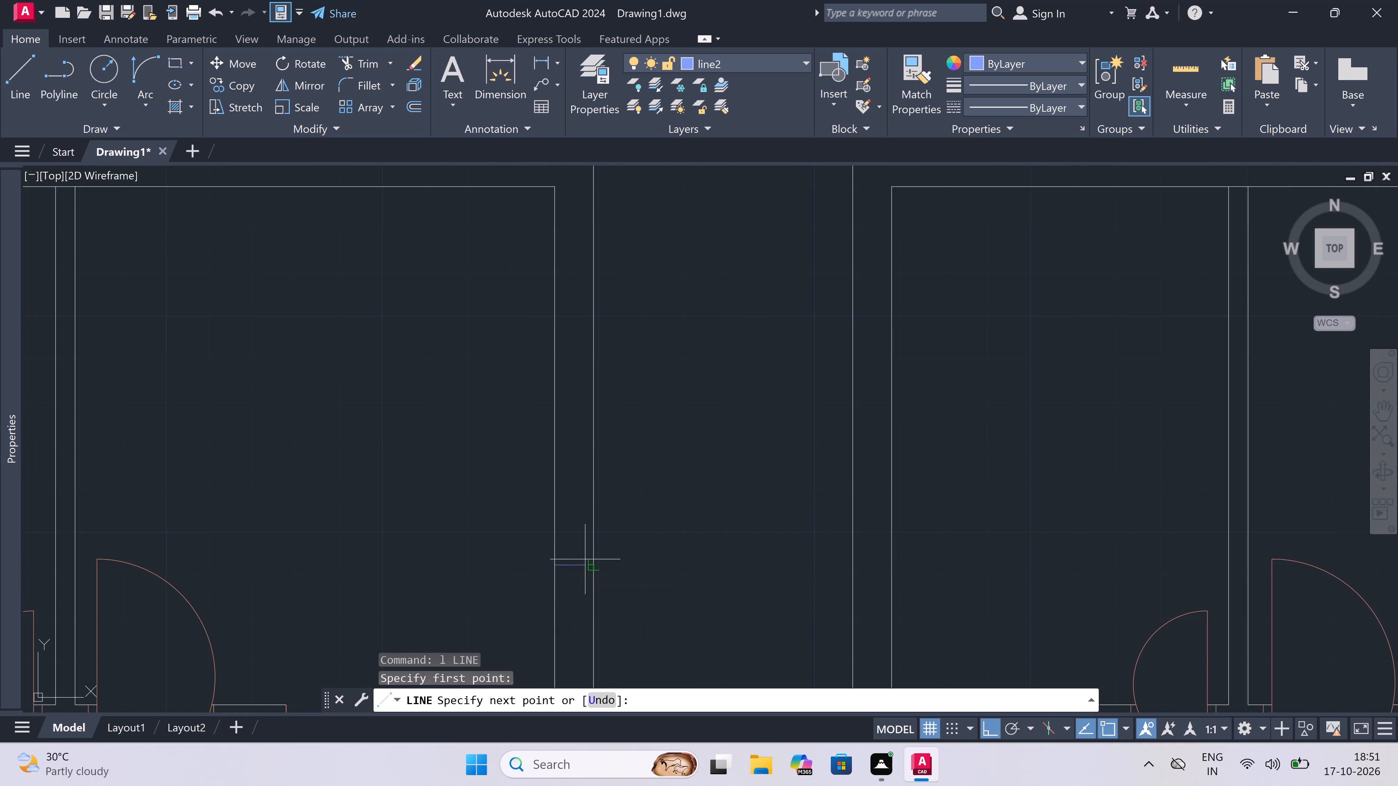
{"action": "left_click", "coordinate": [587, 563]}
{"action": "left_click", "coordinate": [574, 567]}
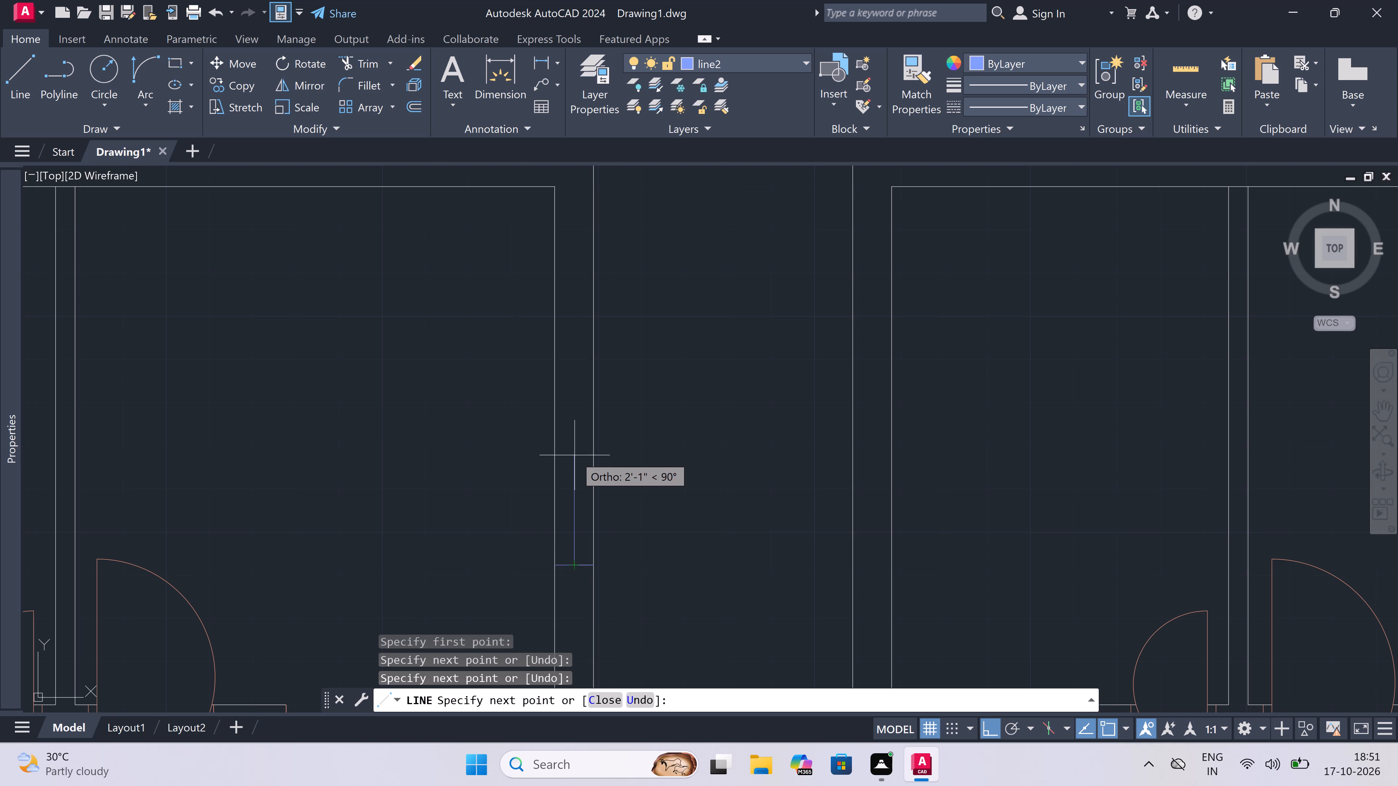
{"action": "type", "text": "4'"}
{"action": "key", "text": "space"}
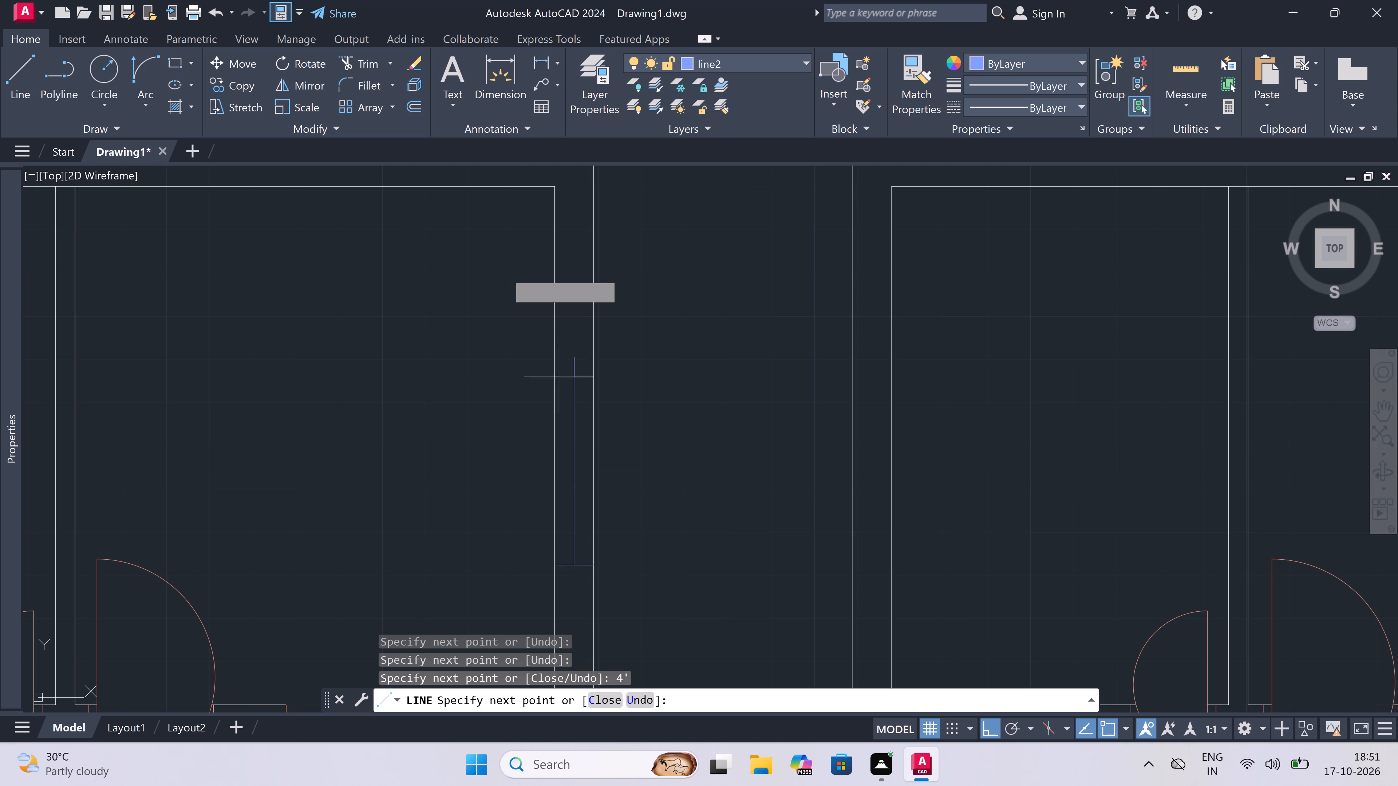
{"action": "left_click", "coordinate": [560, 358]}
{"action": "double_click", "coordinate": [590, 360]}
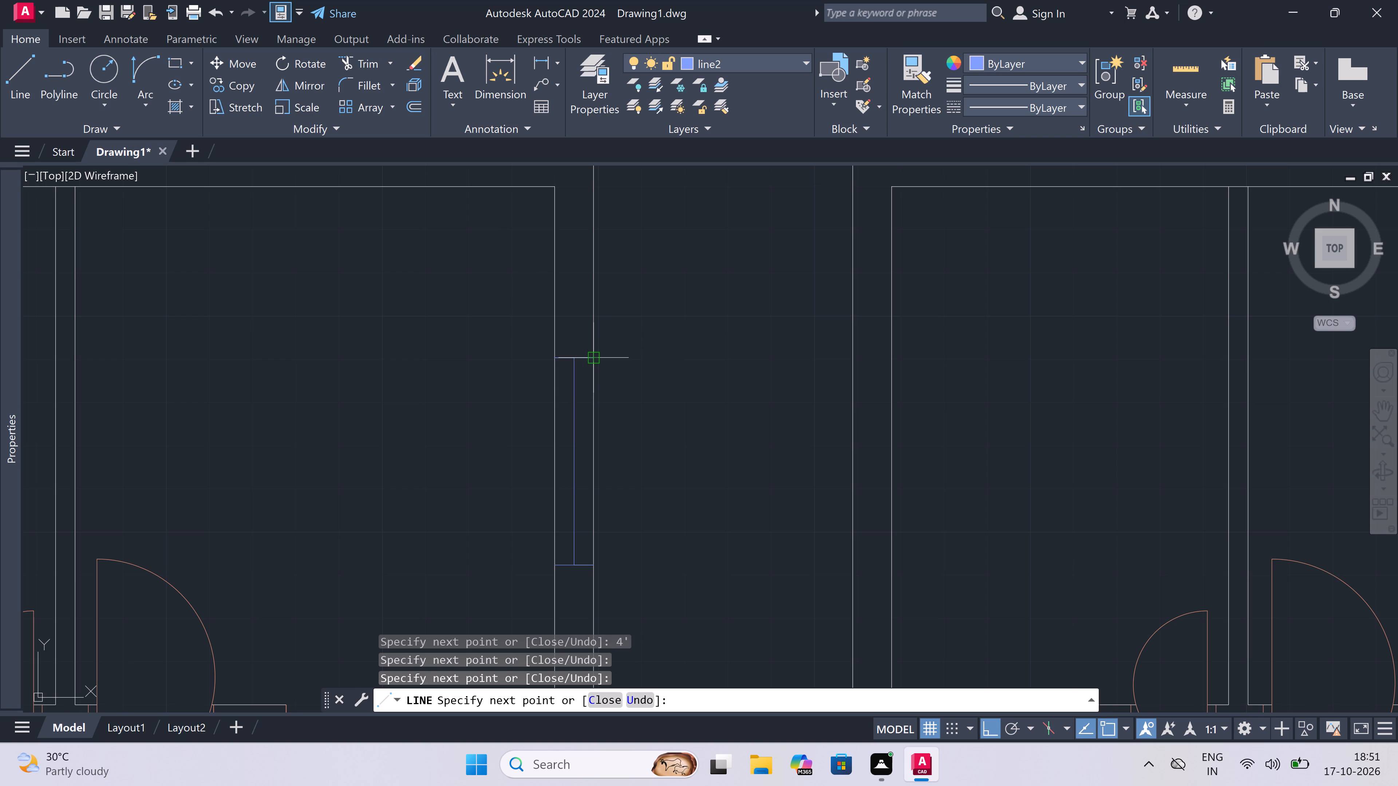
{"action": "key", "text": "Escape"}
Trim the inner and outer wall lines between the jambs of the fourth unit's 4' right-wall window.
{"action": "key", "text": "t"}
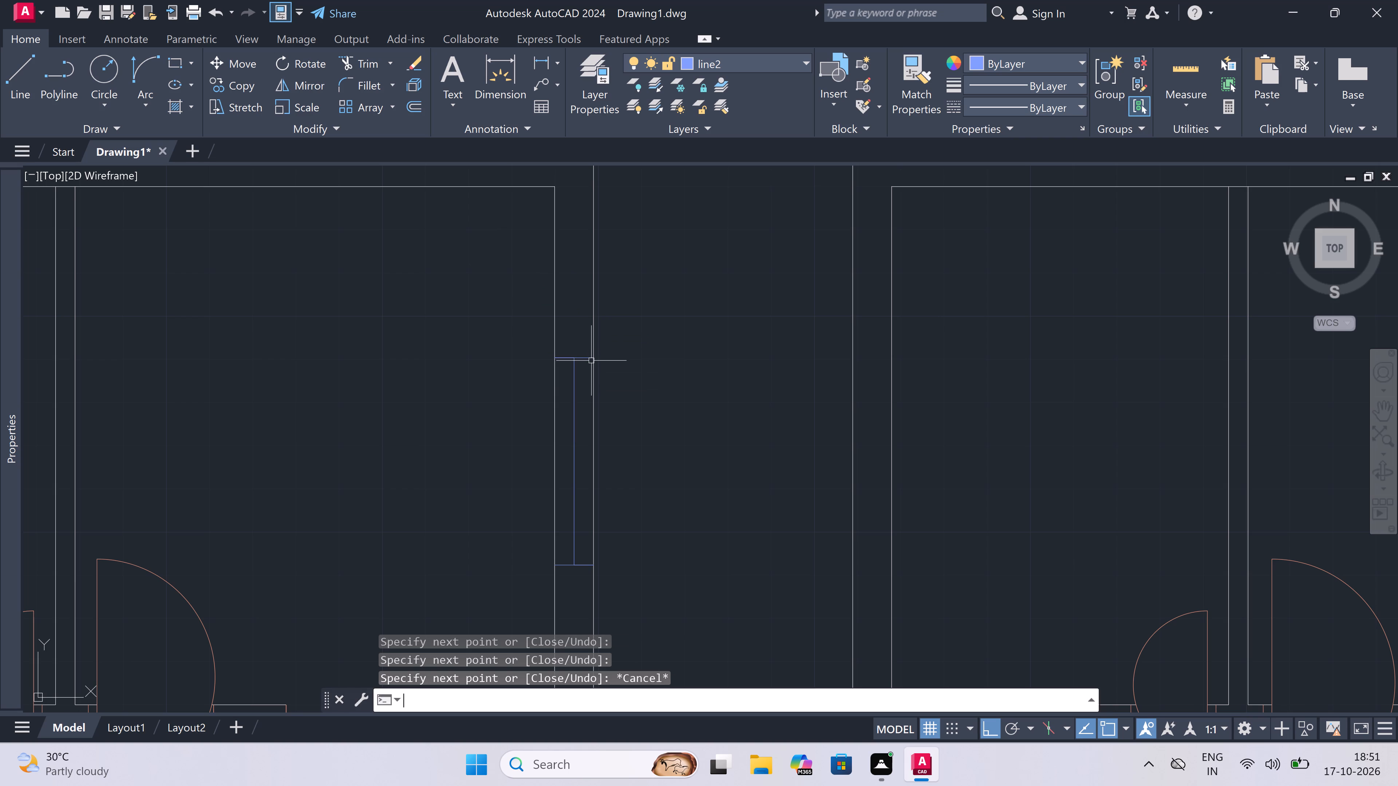
{"action": "key", "text": "r"}
{"action": "key", "text": "space"}
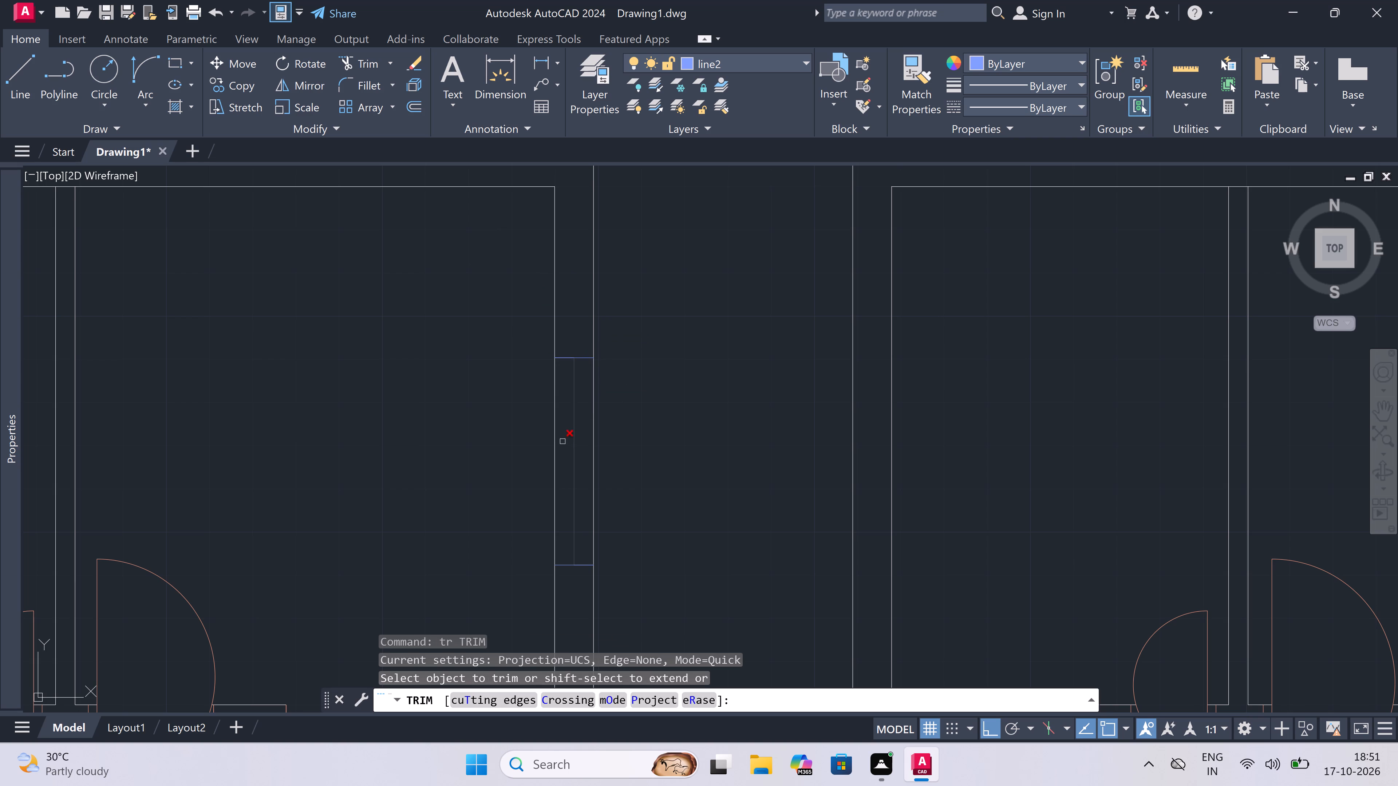
{"action": "left_click", "coordinate": [553, 427]}
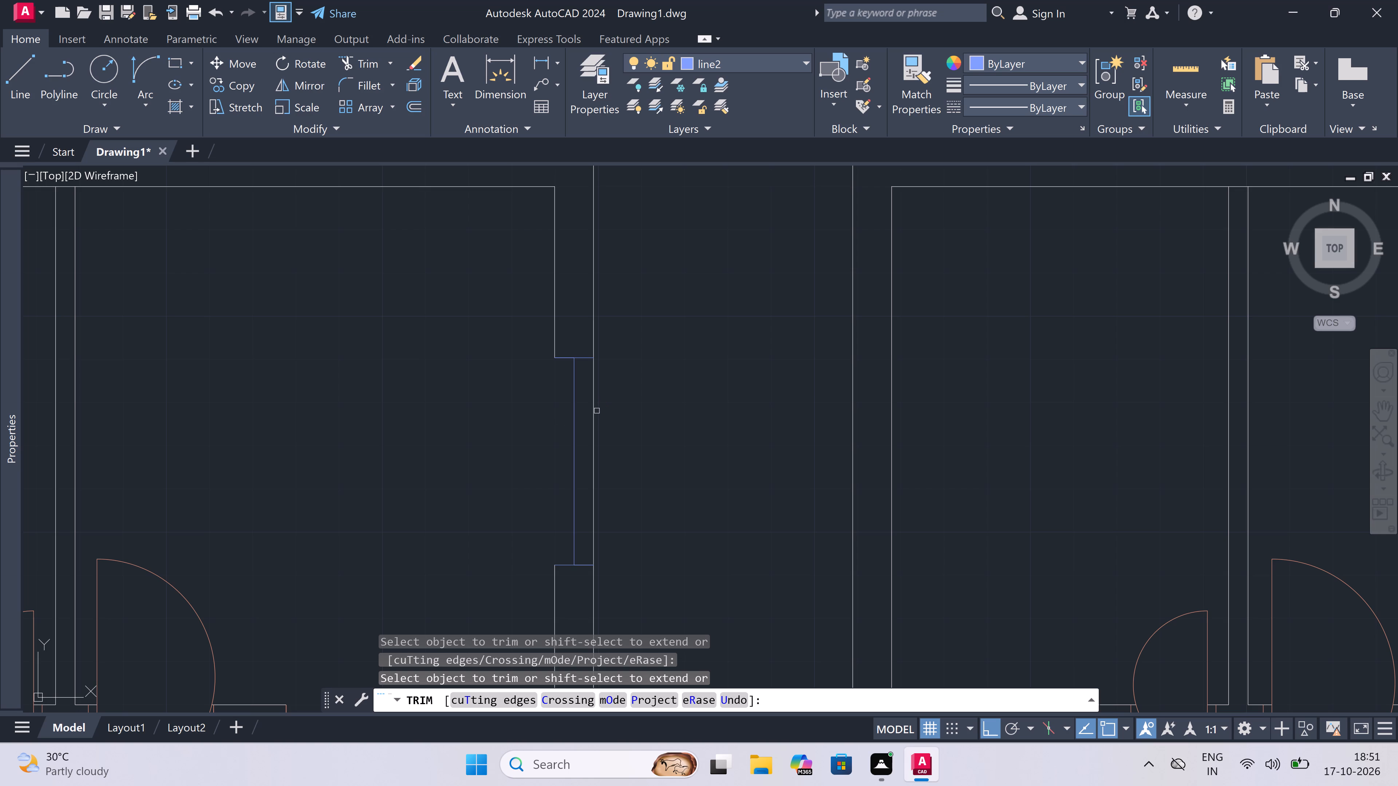
{"action": "left_click", "coordinate": [595, 407]}
{"action": "key", "text": "Escape"}
Draw the outer and inner face lines of the fourth unit's 4' window between its jamb ends.
{"action": "type", "text": "l"}
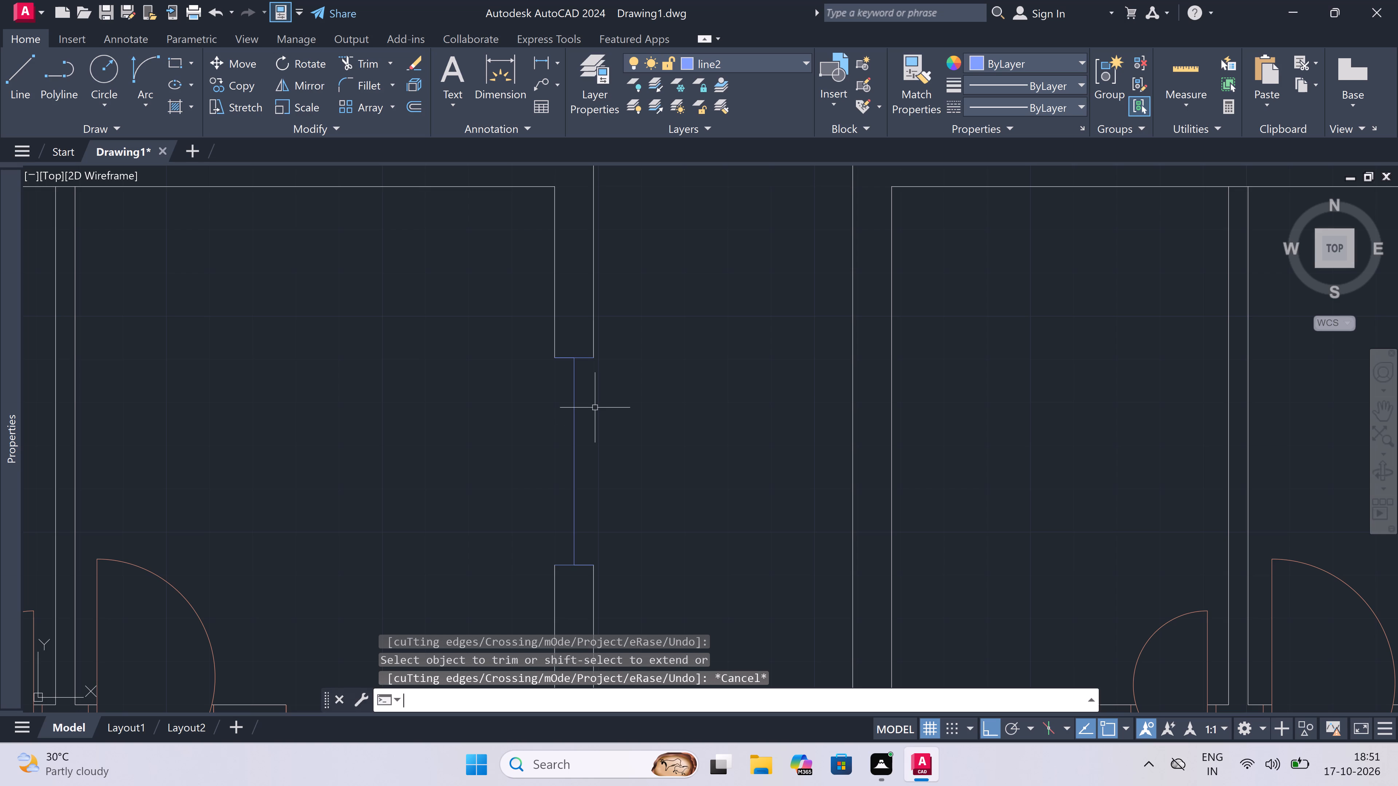
{"action": "key", "text": "space"}
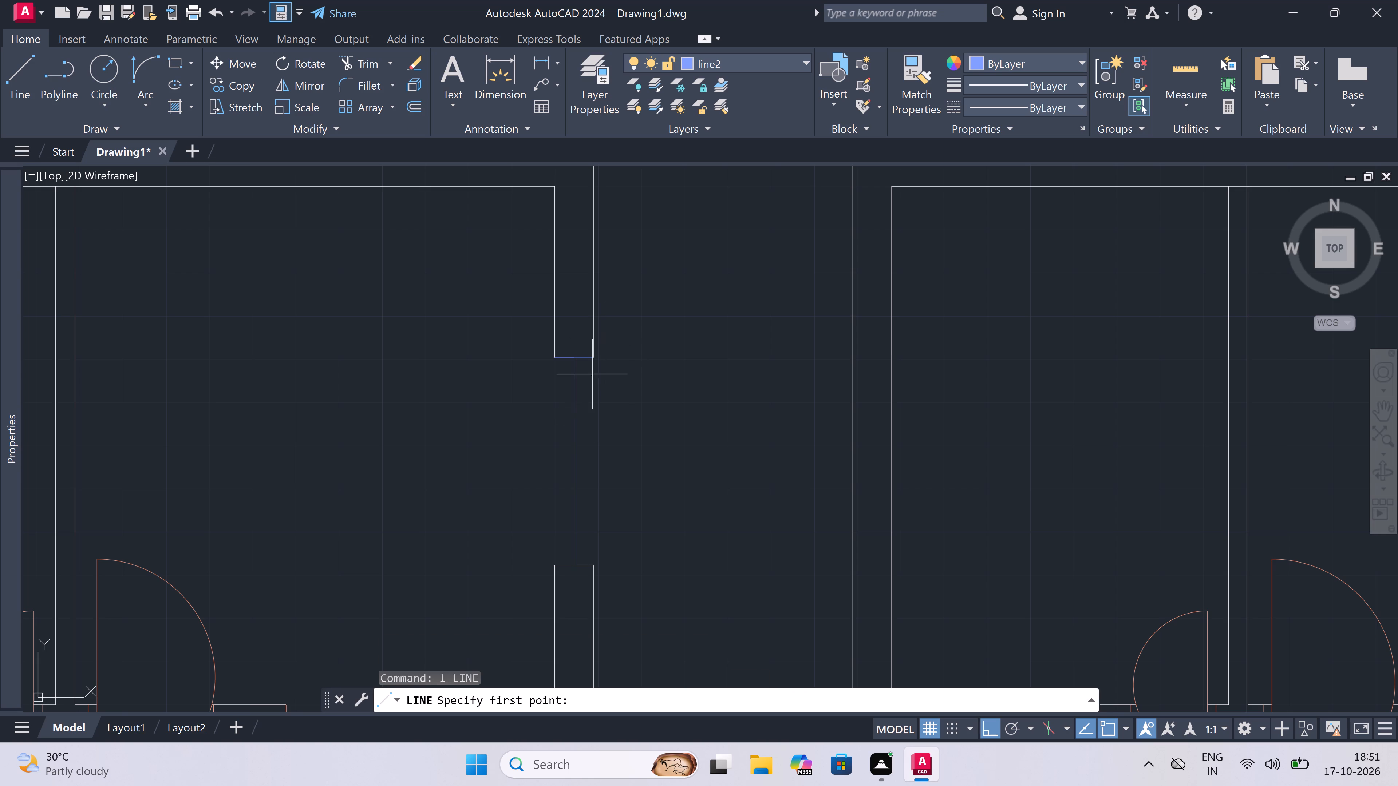
{"action": "left_click", "coordinate": [592, 360]}
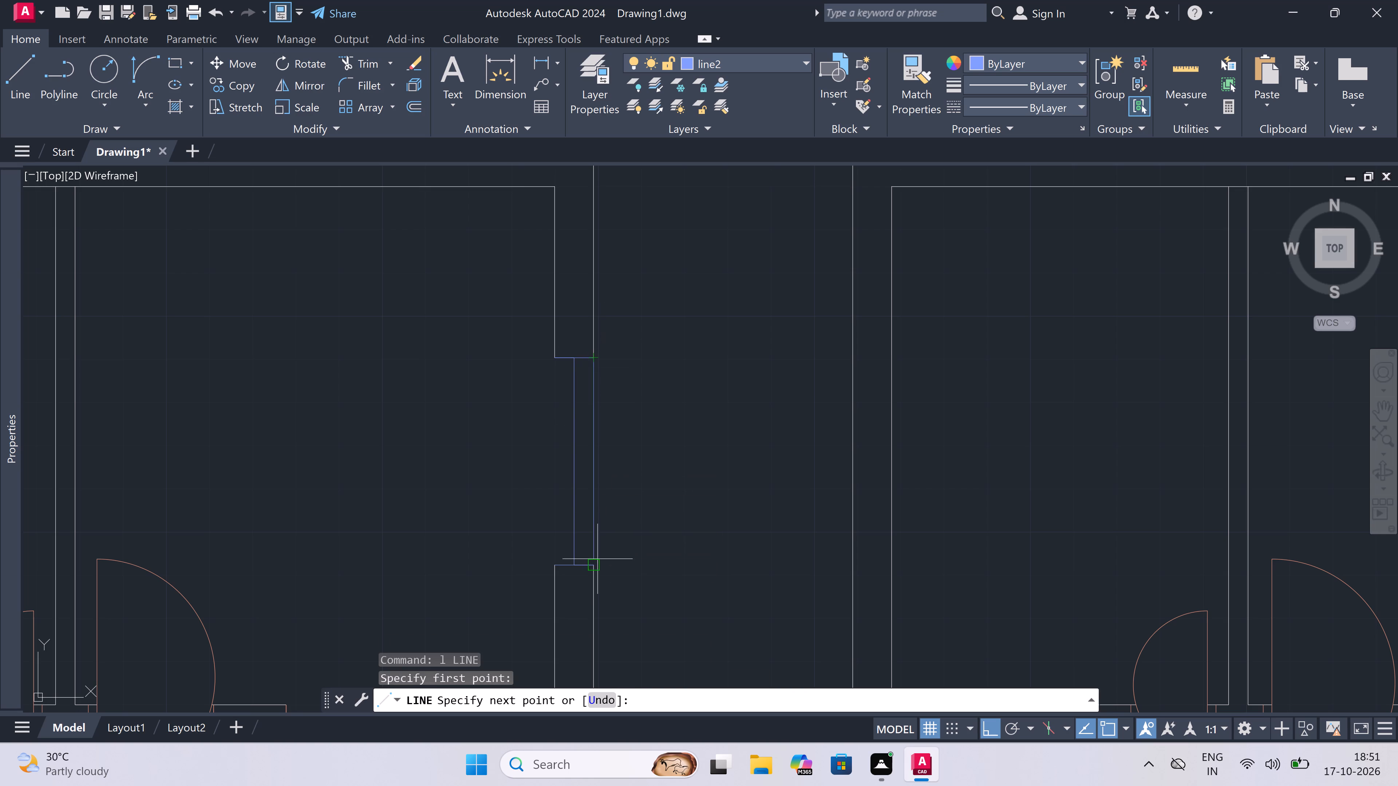
{"action": "left_click", "coordinate": [593, 573]}
{"action": "key", "text": "Escape"}
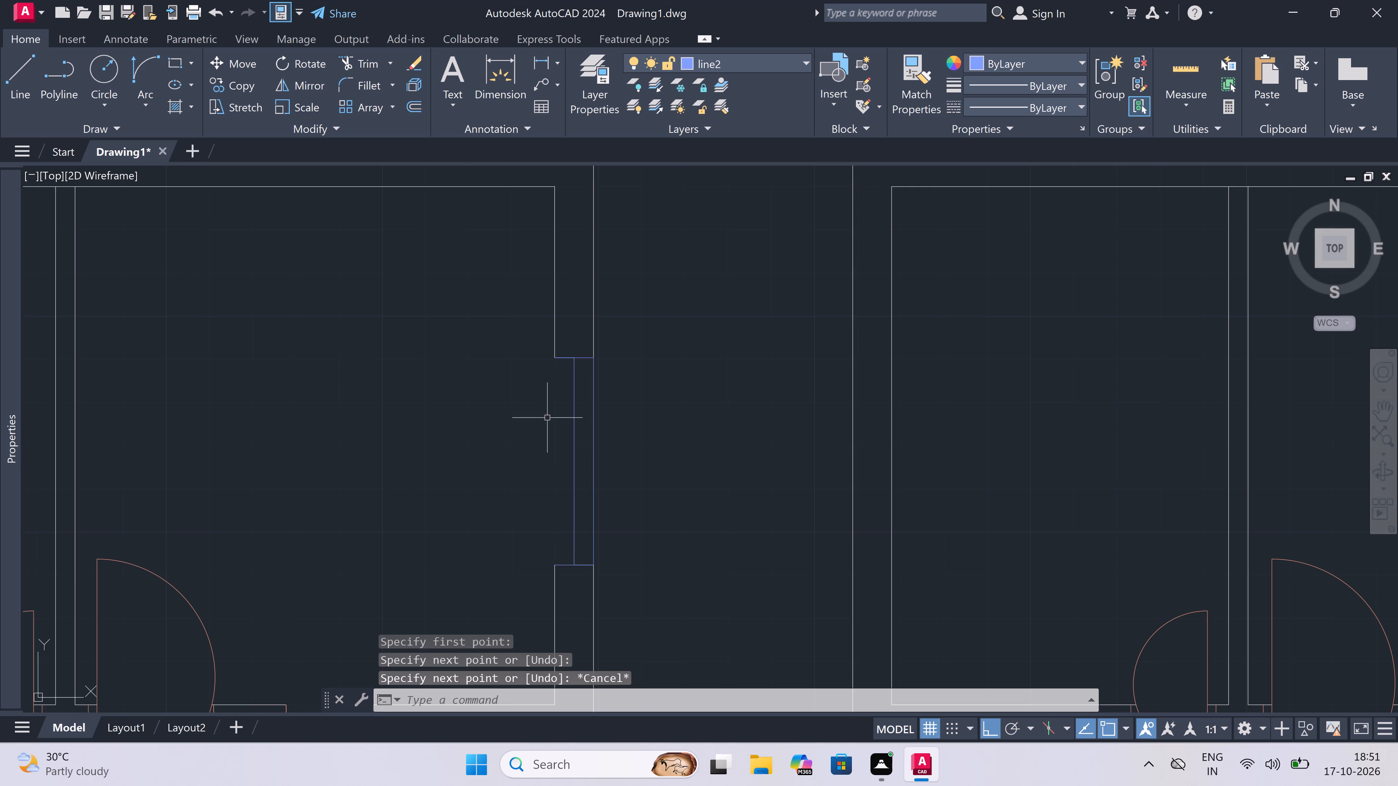
{"action": "key", "text": "space"}
{"action": "left_click", "coordinate": [549, 362]}
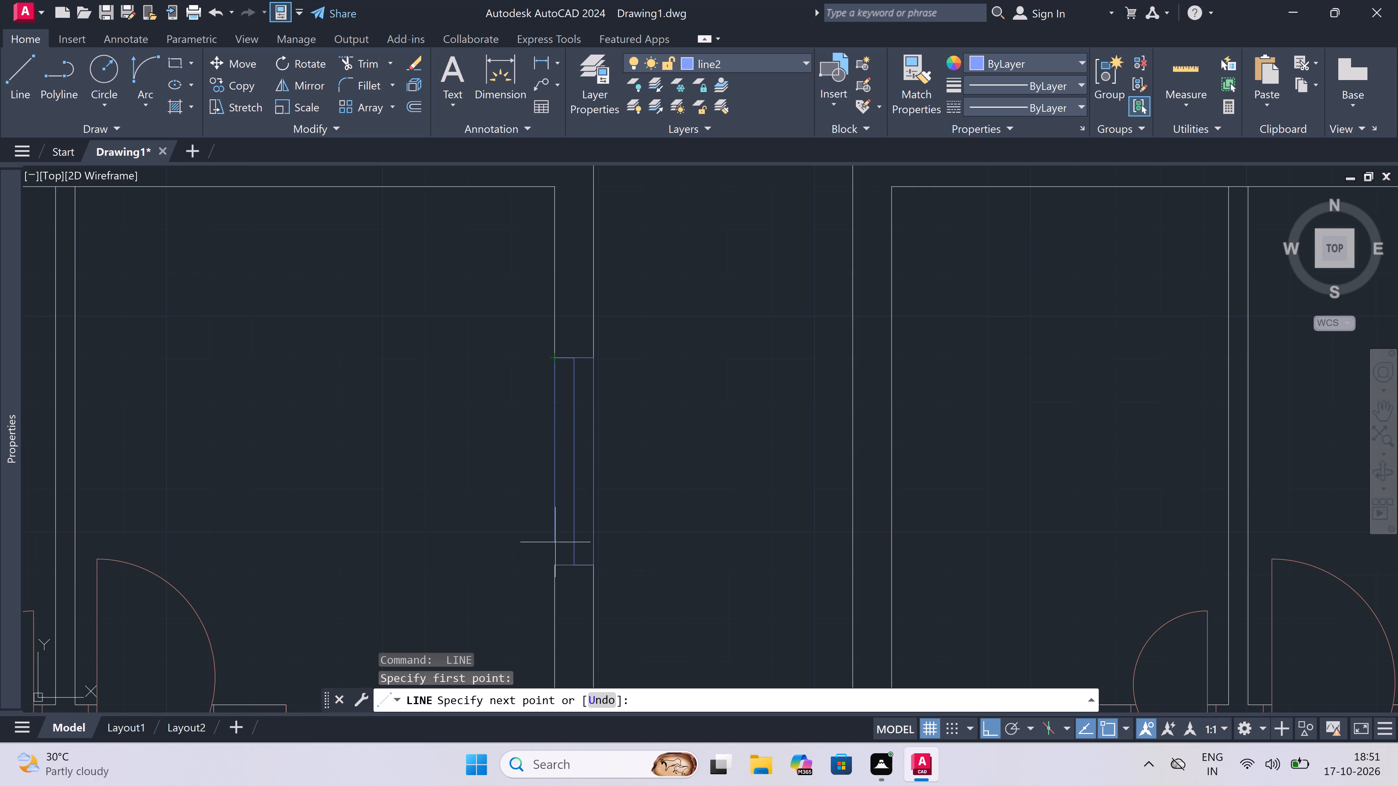
{"action": "left_click", "coordinate": [558, 569]}
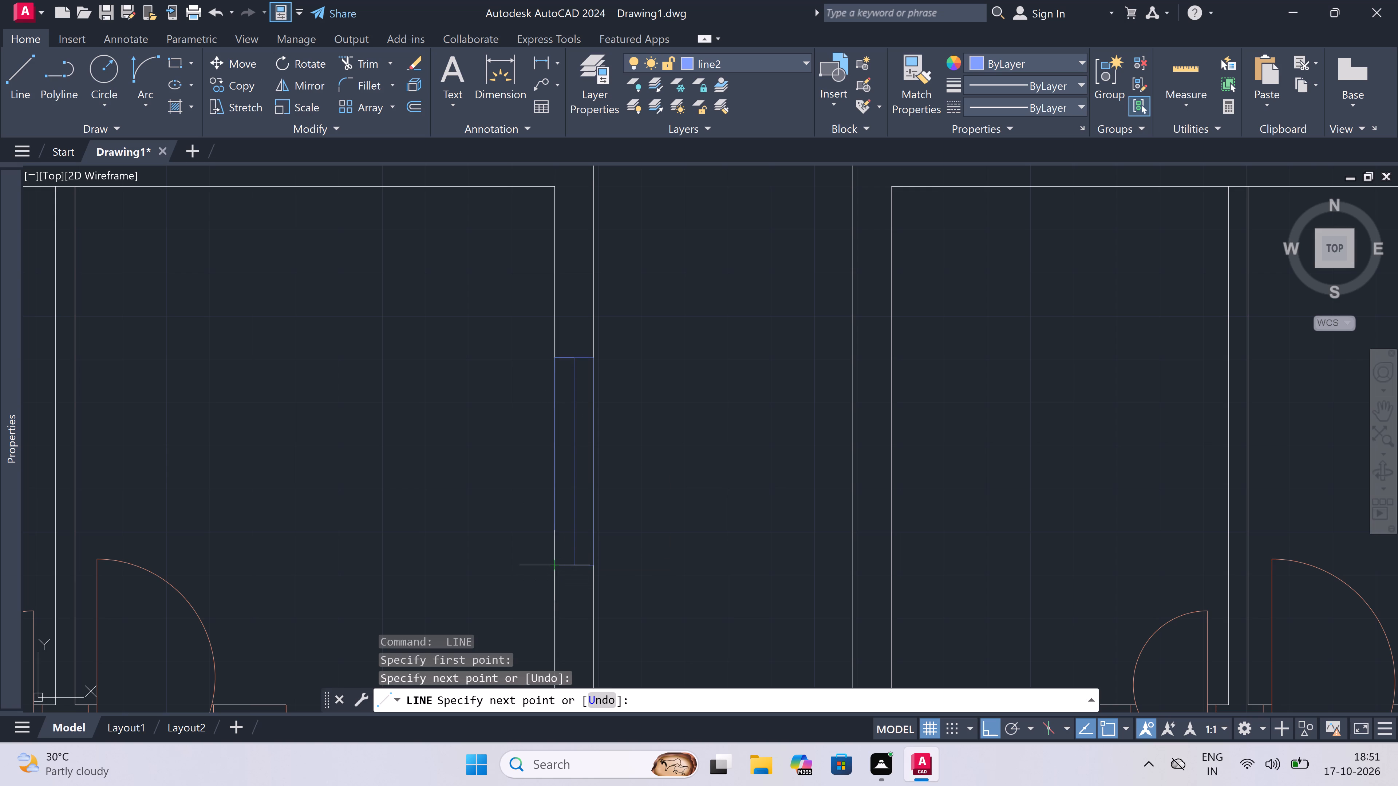
{"action": "key", "text": "Escape"}
Draw a 3' window centreline upward within the left exterior wall of the right column's bottom unit, with a jamb at each end.
{"action": "scroll", "coordinate": [549, 450], "scroll_direction": "down", "scroll_amount": 5}
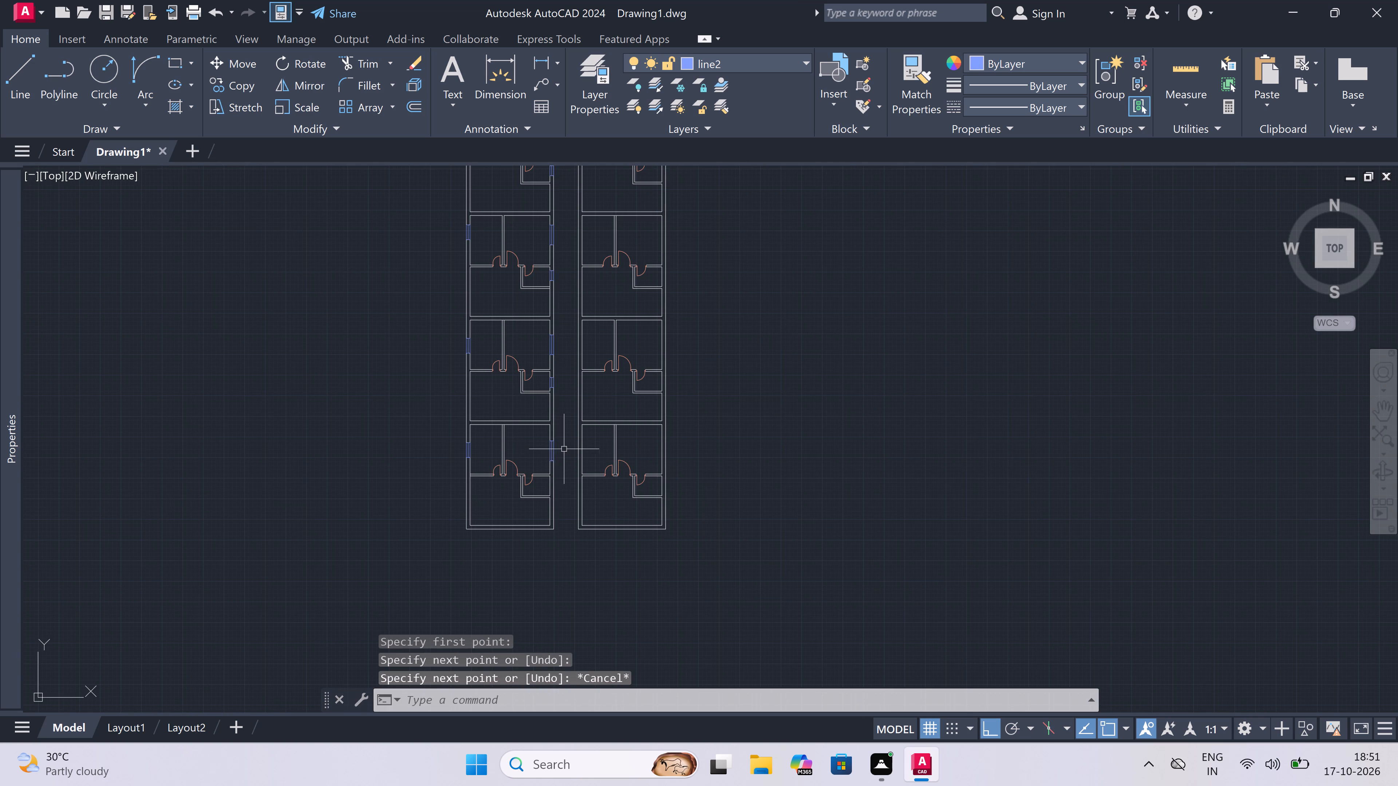
{"action": "scroll", "coordinate": [565, 450], "scroll_direction": "up", "scroll_amount": 4}
{"action": "key", "text": "space"}
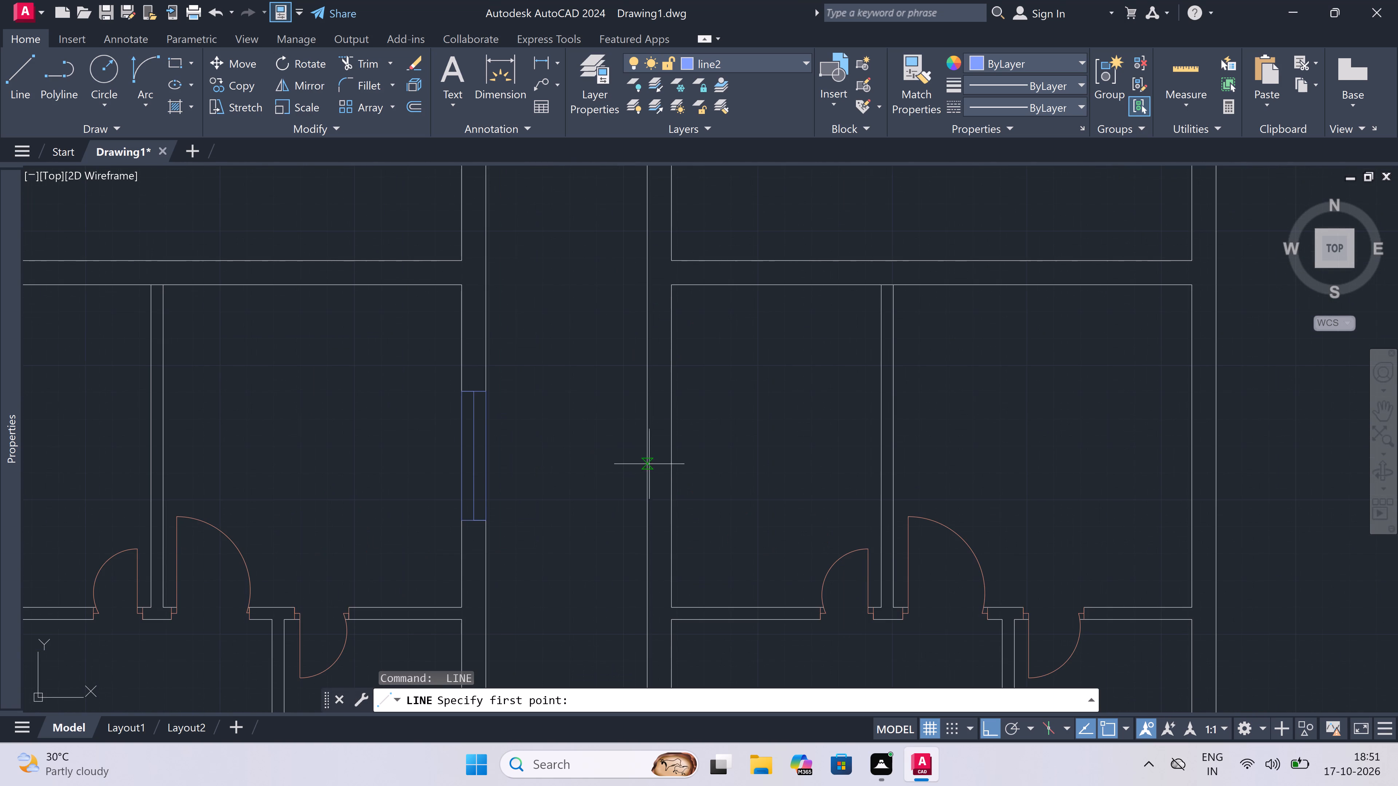
{"action": "left_click", "coordinate": [646, 478]}
{"action": "left_click", "coordinate": [683, 472]}
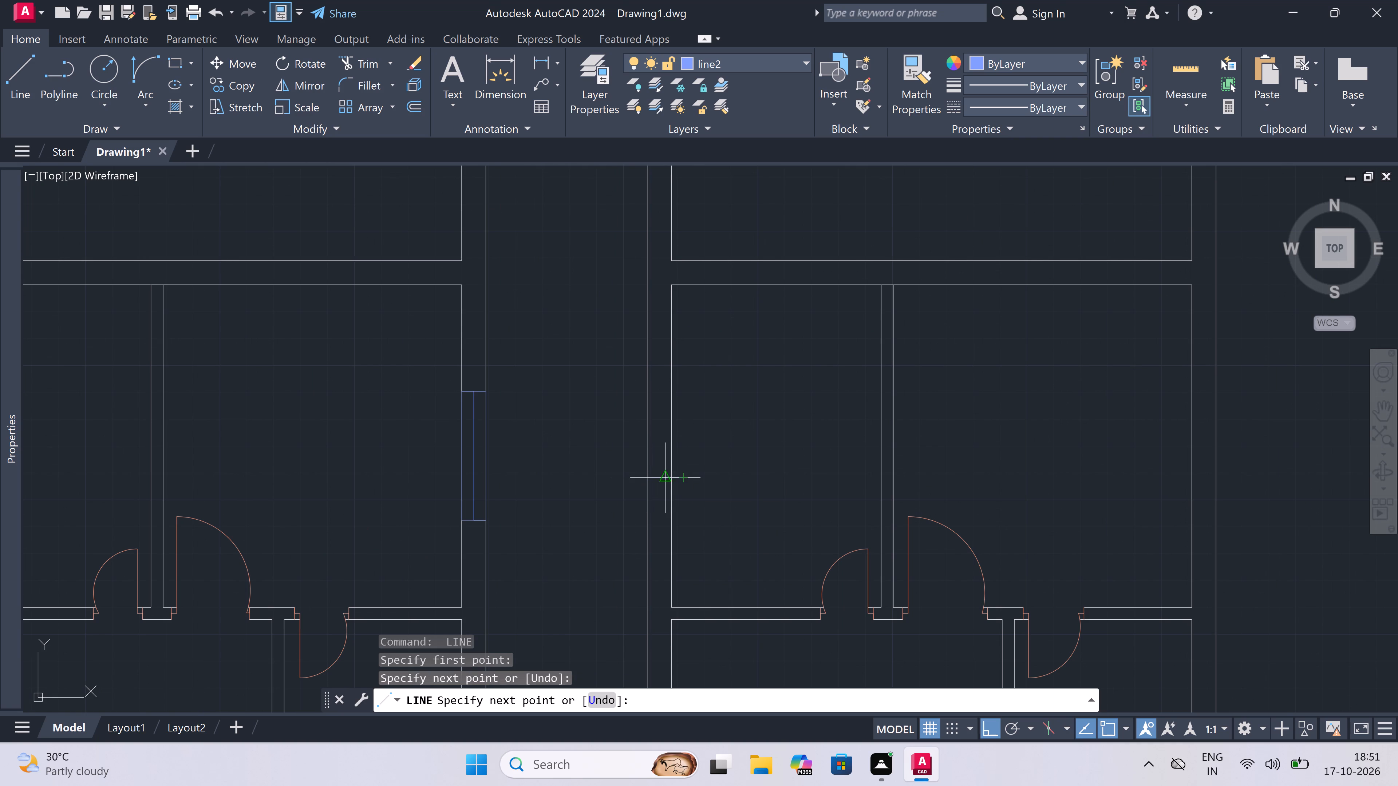
{"action": "scroll", "coordinate": [663, 479], "scroll_direction": "up", "scroll_amount": 2}
{"action": "key", "text": "ctrl+z"}
{"action": "scroll", "coordinate": [669, 475], "scroll_direction": "up", "scroll_amount": 2}
{"action": "triple_click", "coordinate": [676, 481]}
{"action": "left_click", "coordinate": [646, 484]}
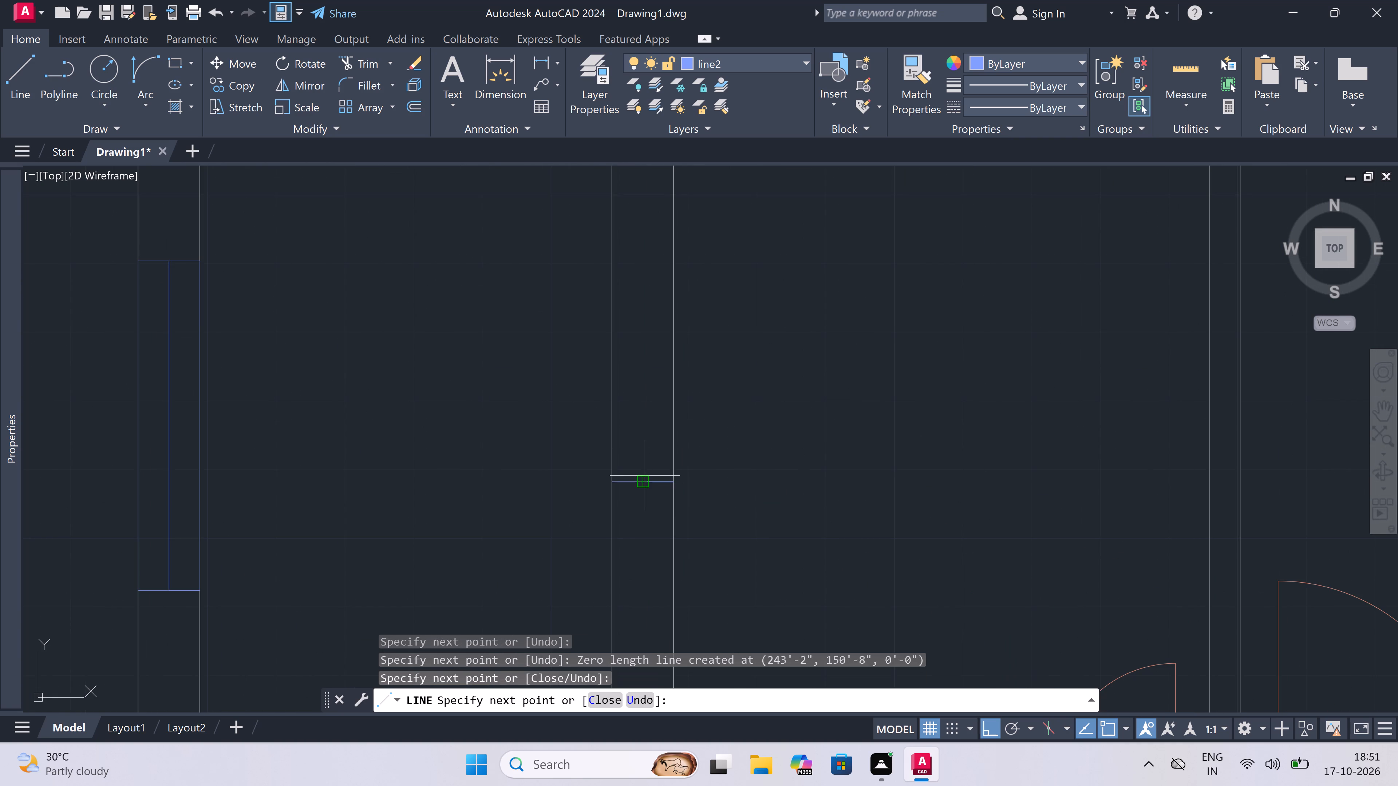
{"action": "type", "text": "3'"}
{"action": "key", "text": "space"}
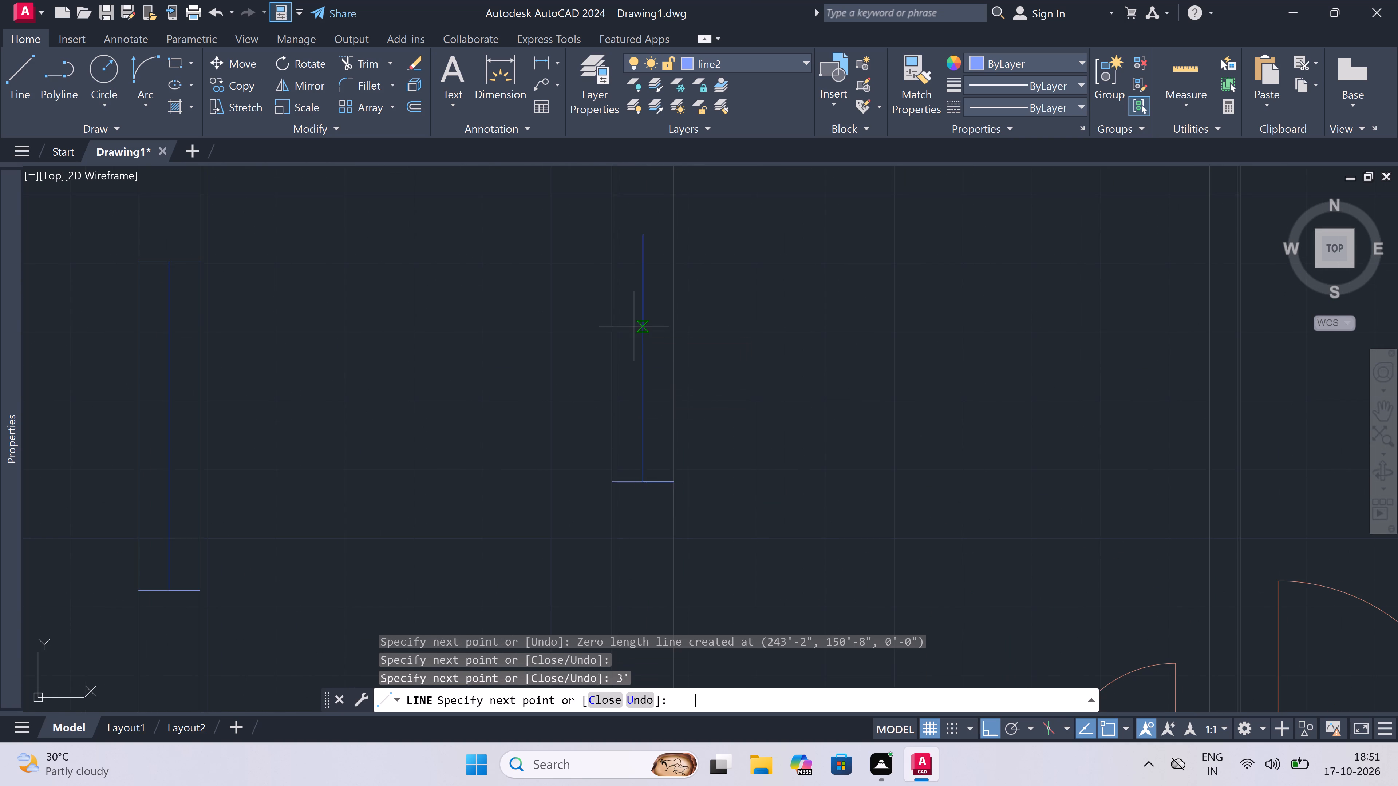
{"action": "triple_click", "coordinate": [617, 233]}
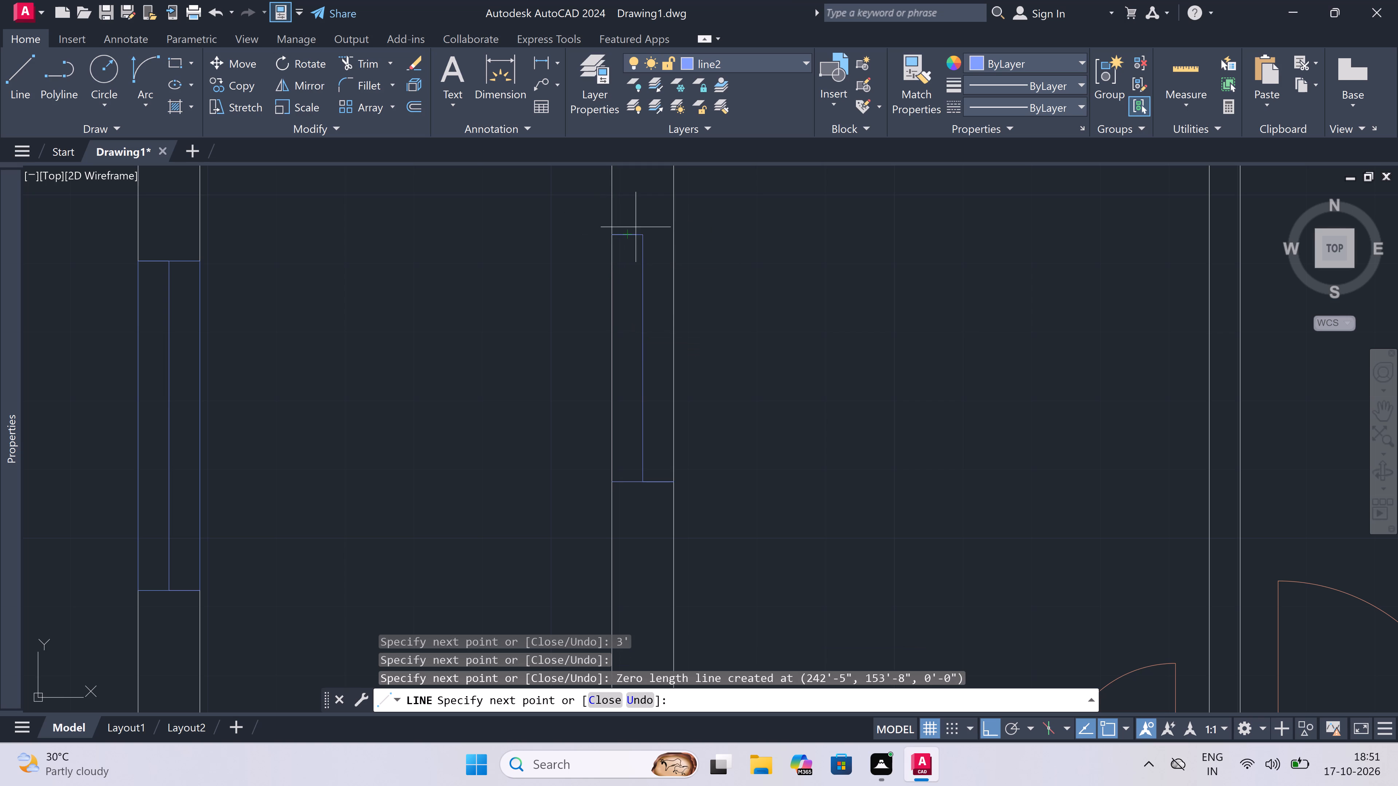
{"action": "left_click", "coordinate": [676, 231]}
{"action": "key", "text": "Escape"}
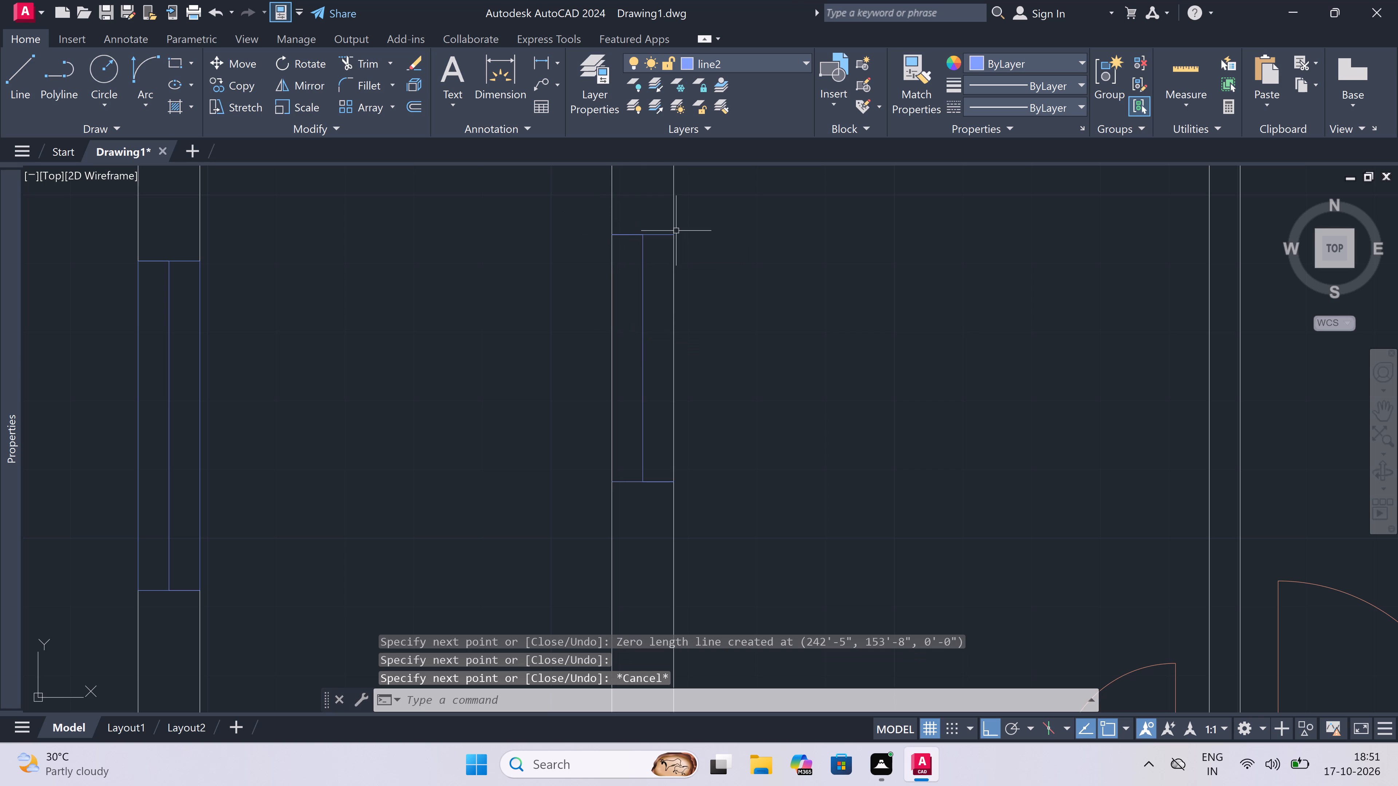
Trim both wall lines between the jambs of the 3' window in the right column's bottom unit.
{"action": "type", "text": "tr"}
{"action": "key", "text": "space"}
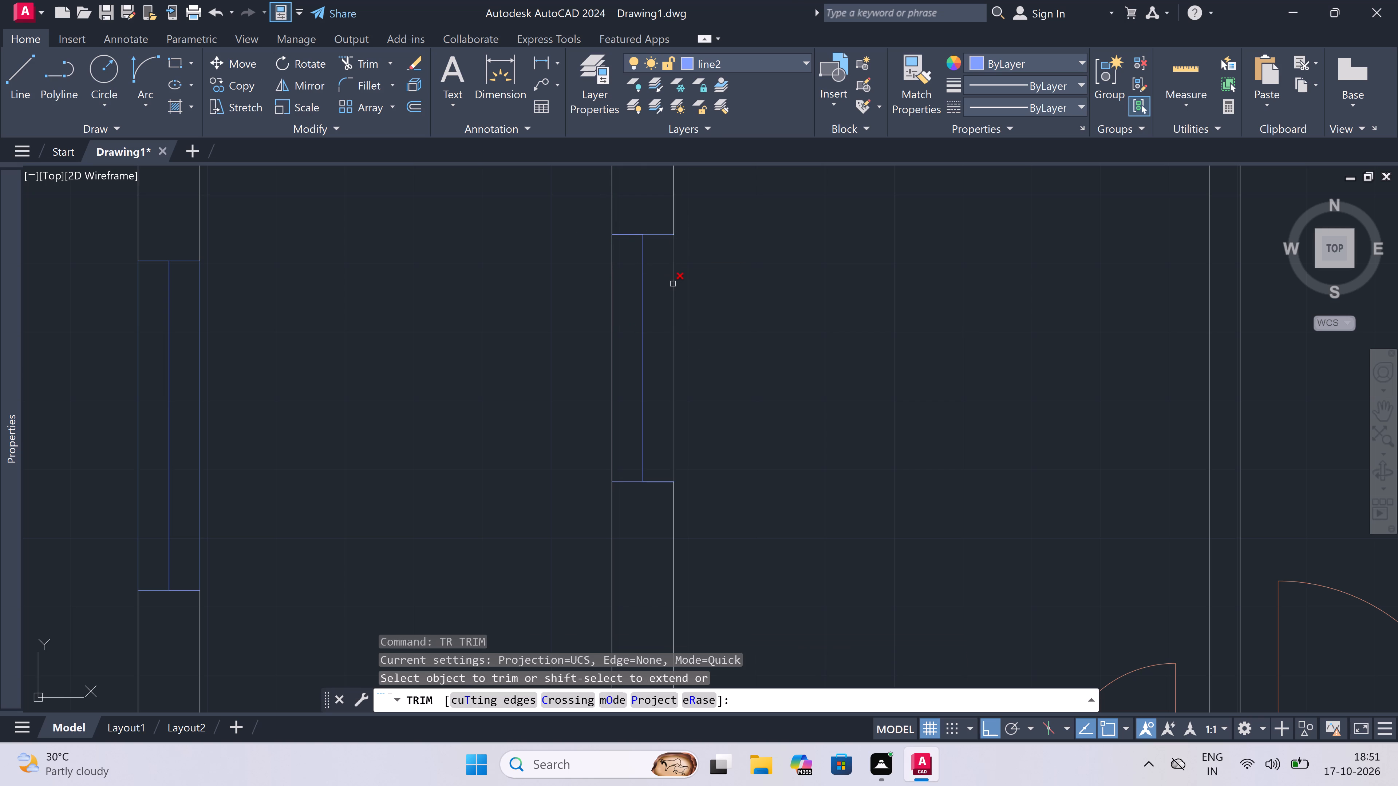
{"action": "double_click", "coordinate": [673, 284]}
{"action": "double_click", "coordinate": [622, 318]}
{"action": "left_click", "coordinate": [543, 378]}
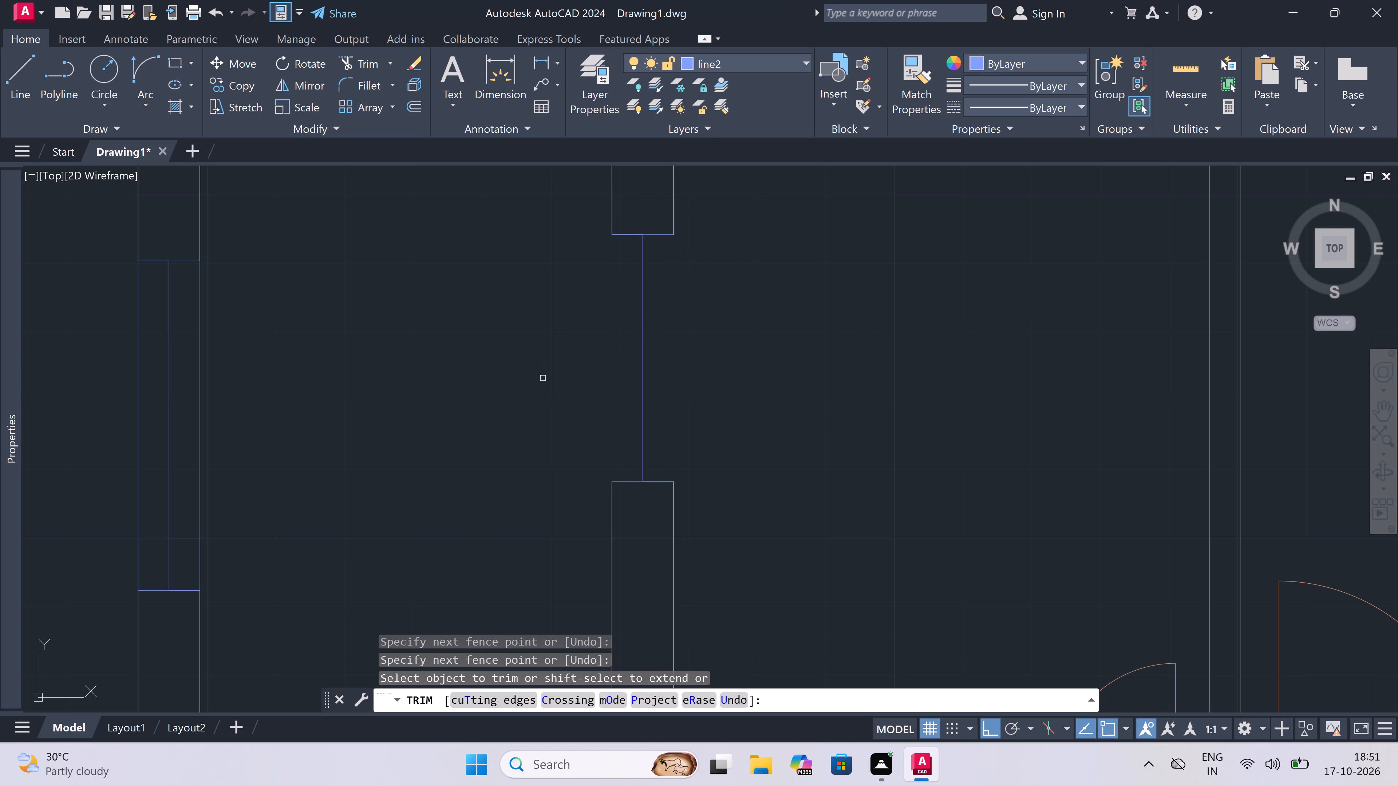
{"action": "key", "text": "Escape"}
Draw the outer and inner face lines of the right column's bottom-unit 3' window between its jamb ends.
{"action": "type", "text": "l"}
{"action": "key", "text": "space"}
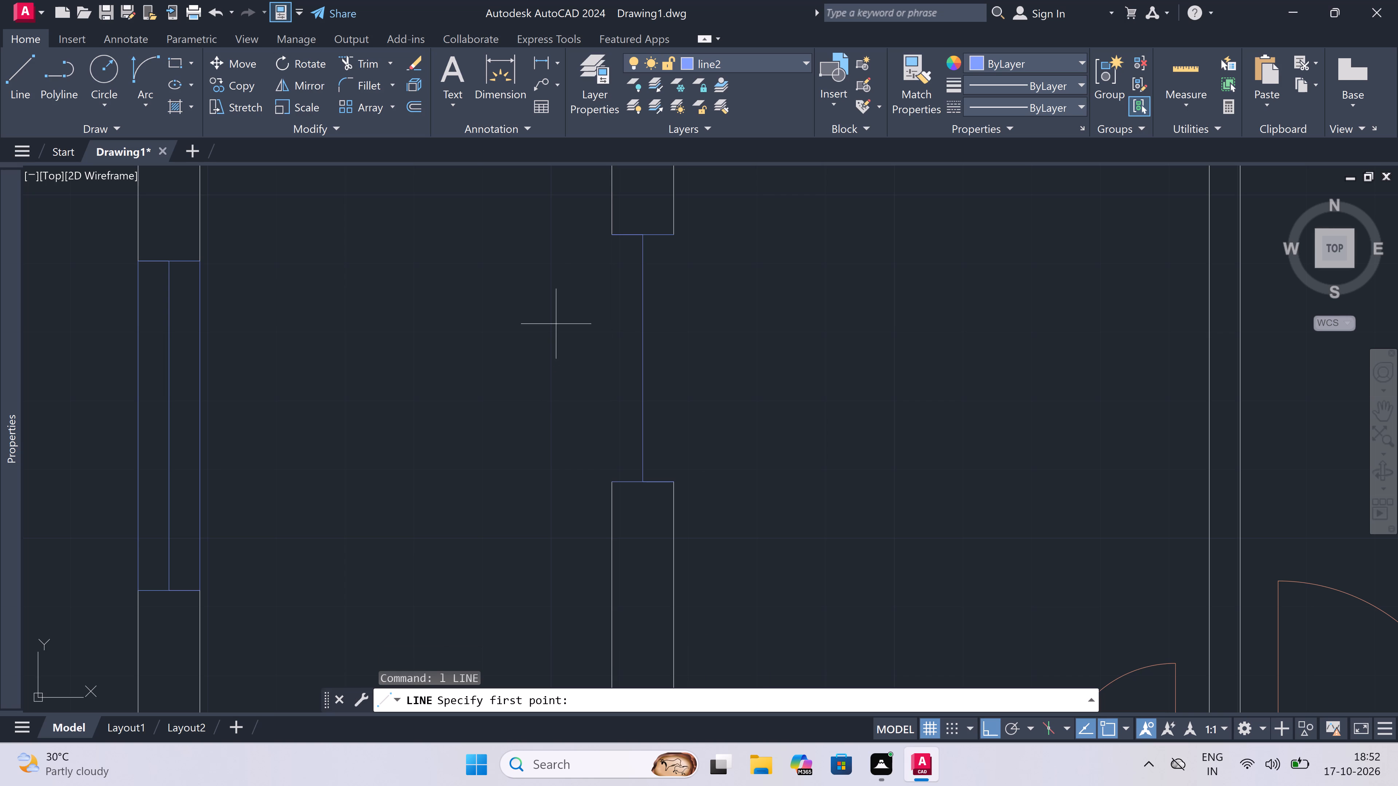
{"action": "left_click", "coordinate": [611, 235]}
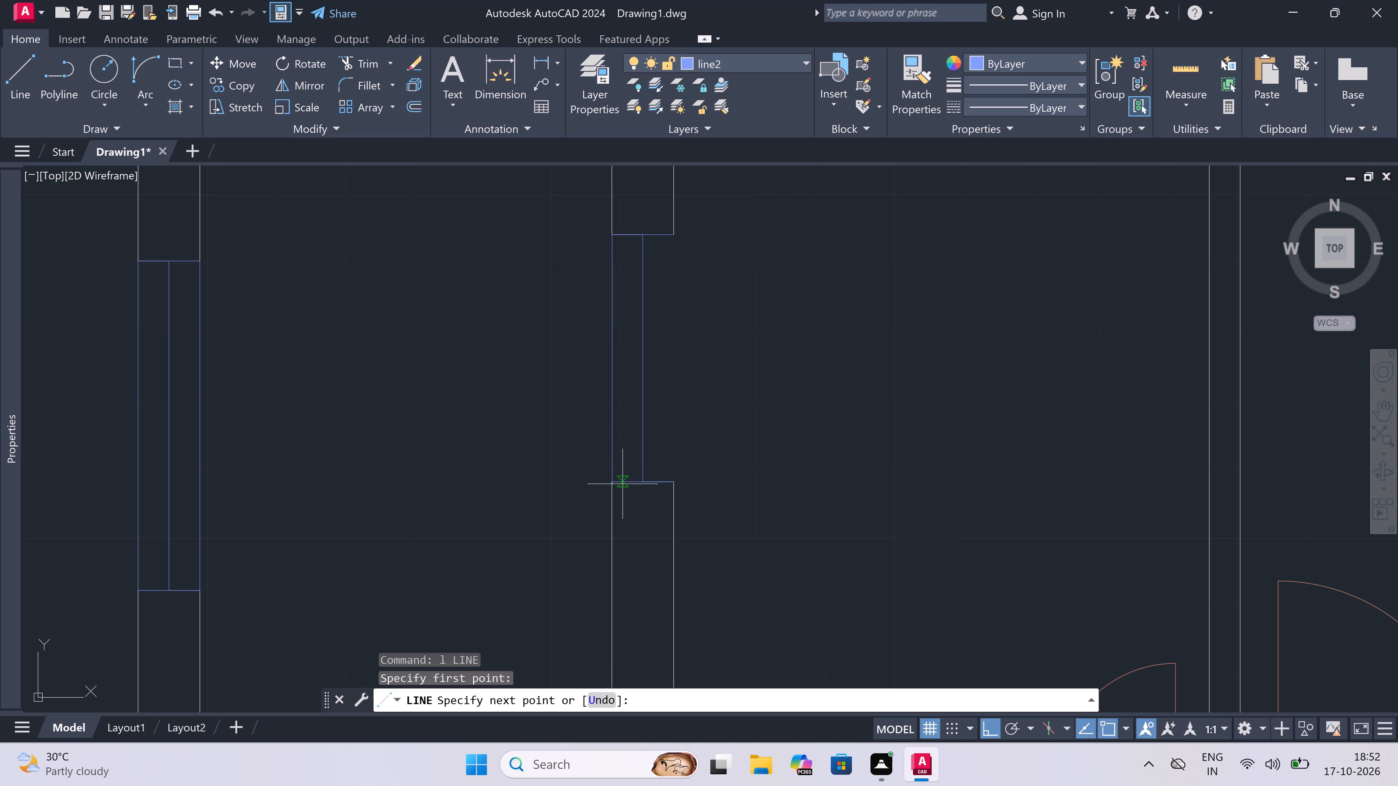
{"action": "left_click", "coordinate": [613, 479]}
{"action": "key", "text": "Escape"}
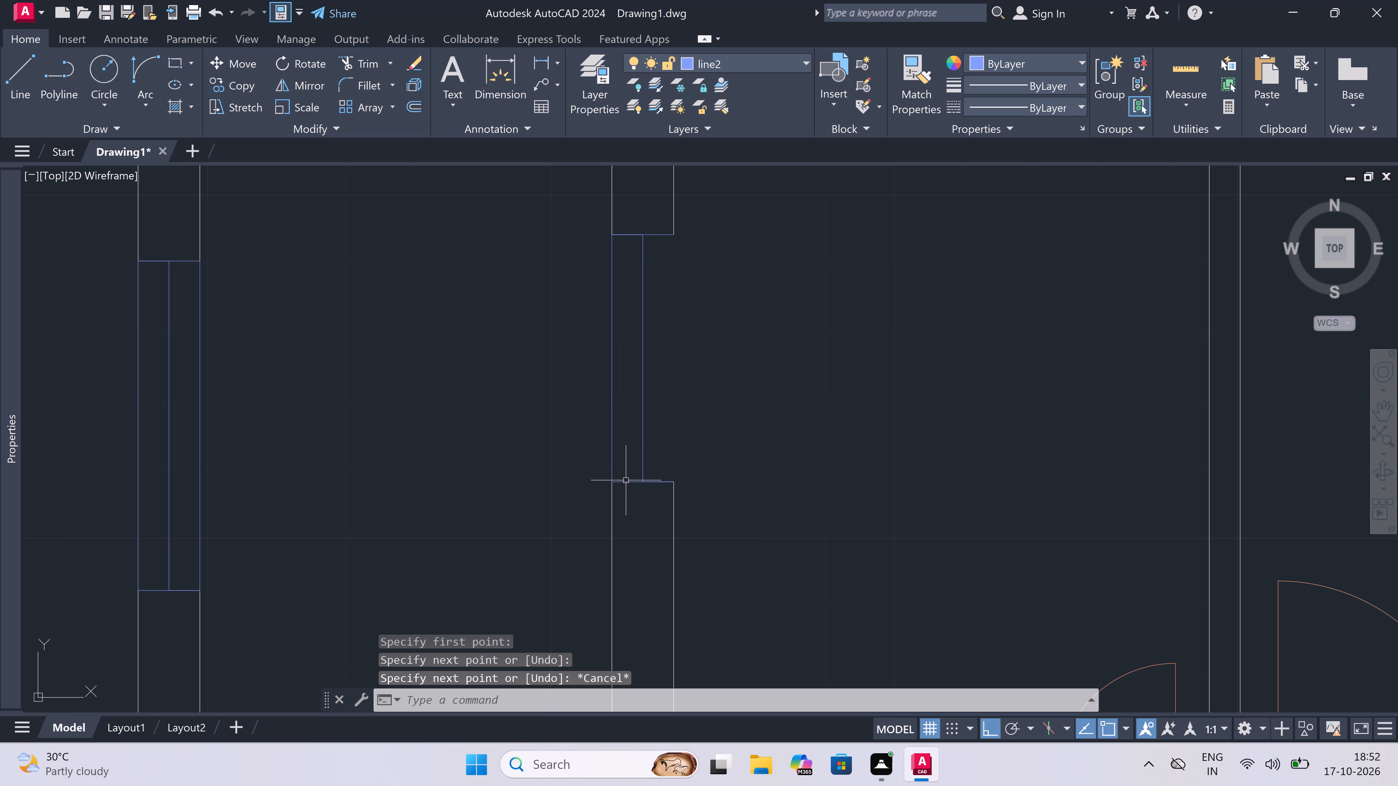
{"action": "key", "text": "space"}
{"action": "left_click", "coordinate": [679, 238]}
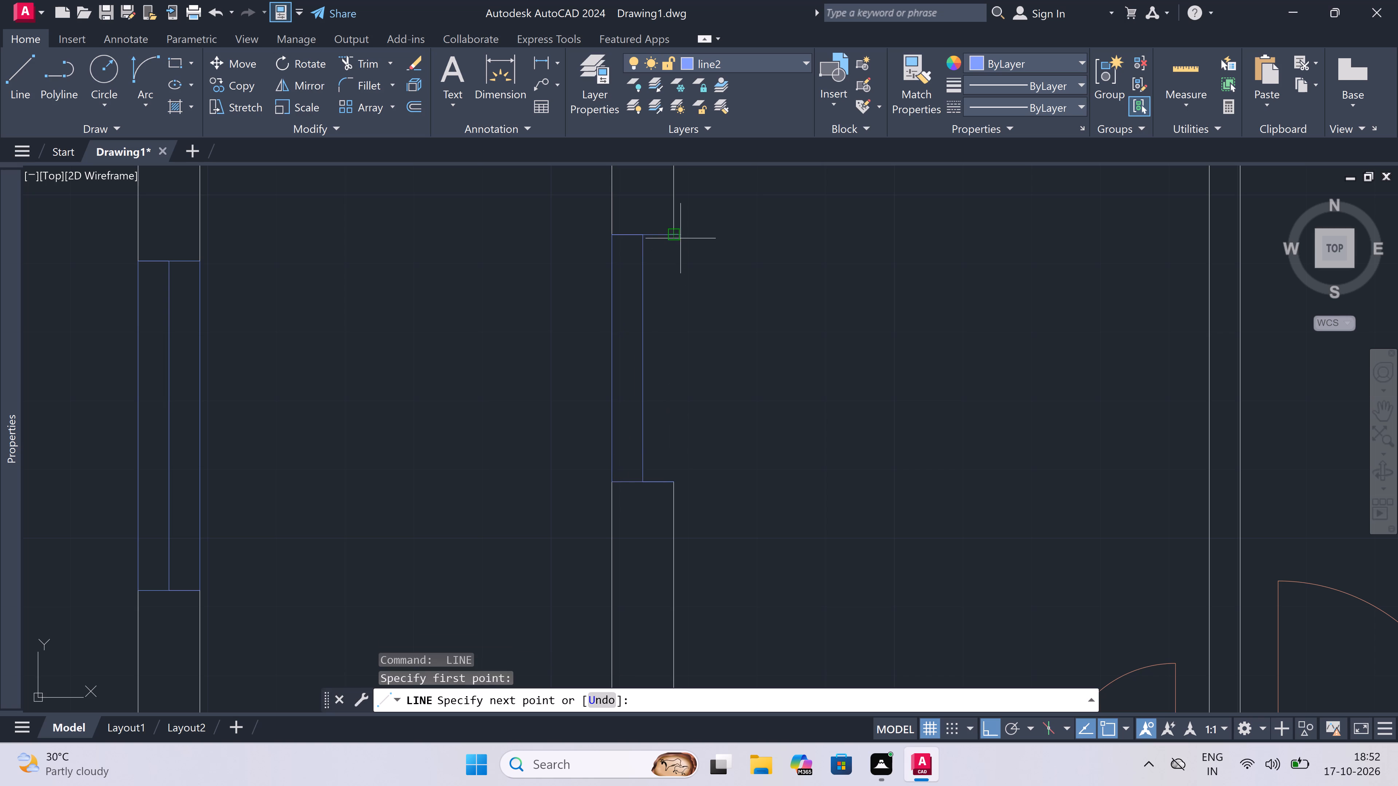
{"action": "left_click", "coordinate": [679, 485]}
{"action": "key", "text": "Escape"}
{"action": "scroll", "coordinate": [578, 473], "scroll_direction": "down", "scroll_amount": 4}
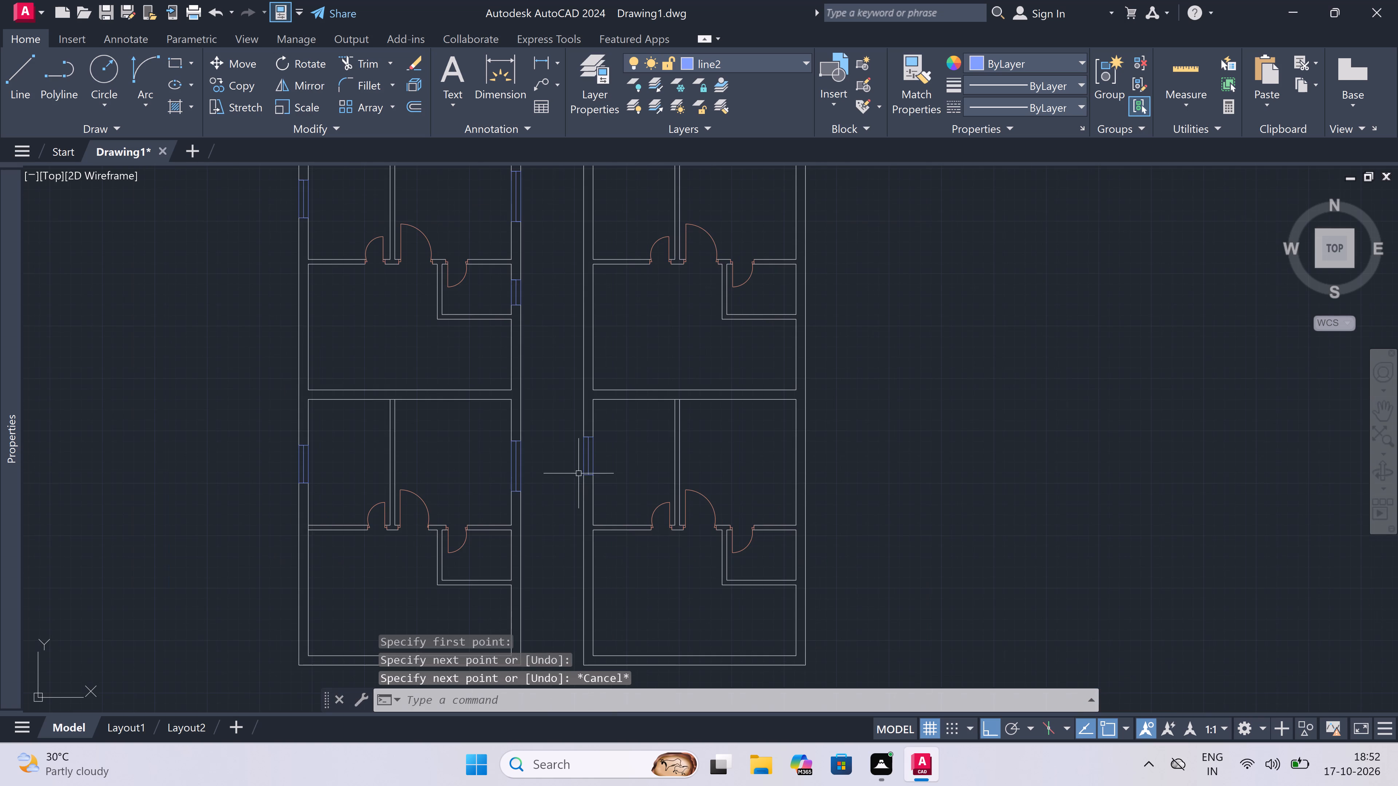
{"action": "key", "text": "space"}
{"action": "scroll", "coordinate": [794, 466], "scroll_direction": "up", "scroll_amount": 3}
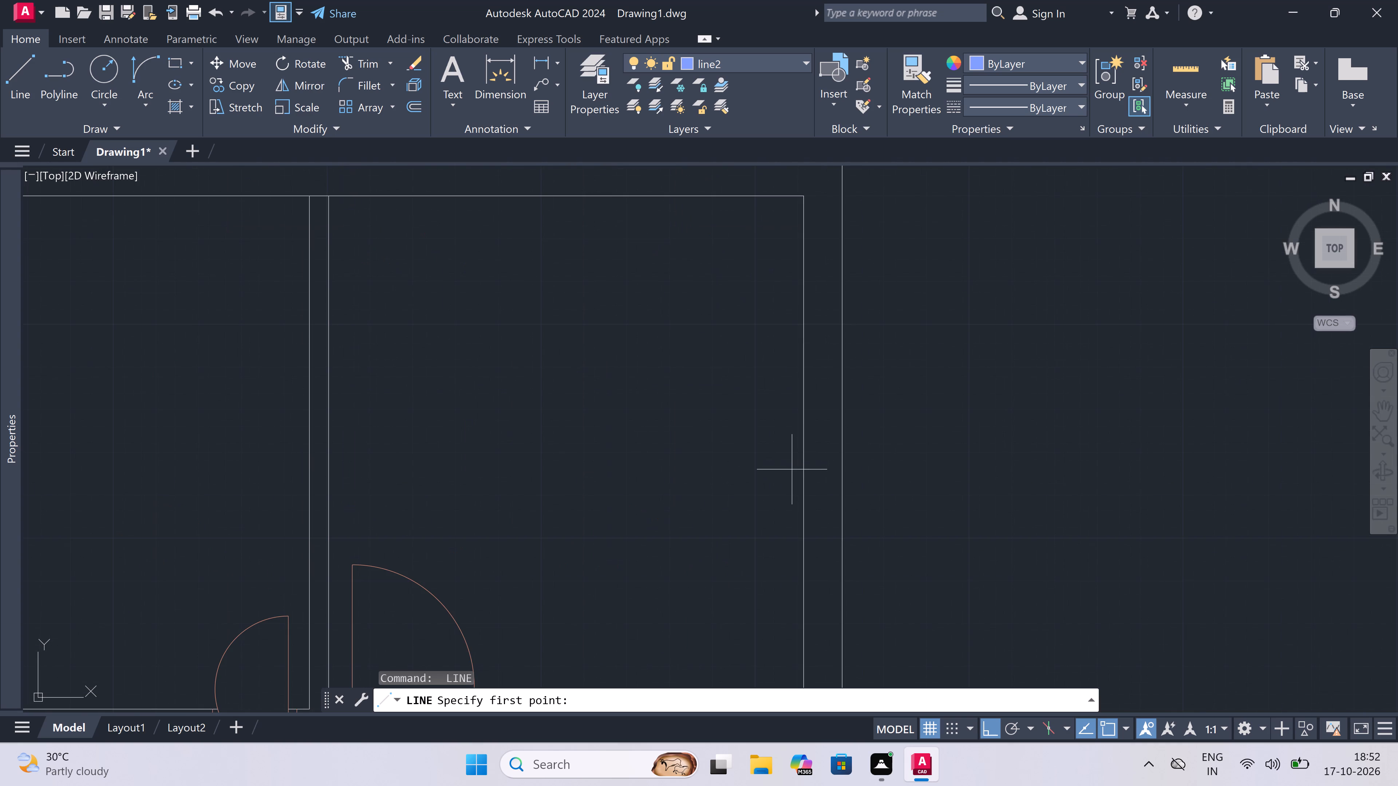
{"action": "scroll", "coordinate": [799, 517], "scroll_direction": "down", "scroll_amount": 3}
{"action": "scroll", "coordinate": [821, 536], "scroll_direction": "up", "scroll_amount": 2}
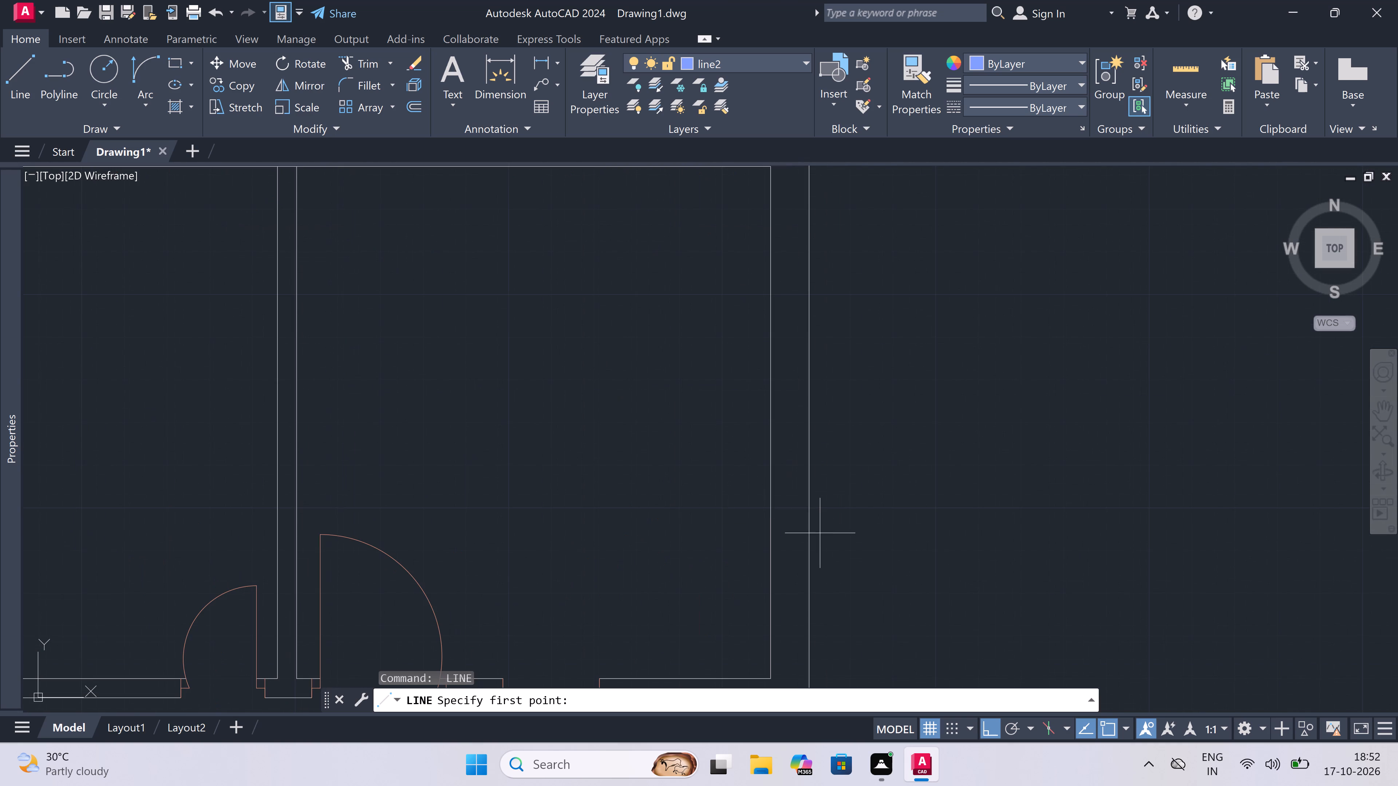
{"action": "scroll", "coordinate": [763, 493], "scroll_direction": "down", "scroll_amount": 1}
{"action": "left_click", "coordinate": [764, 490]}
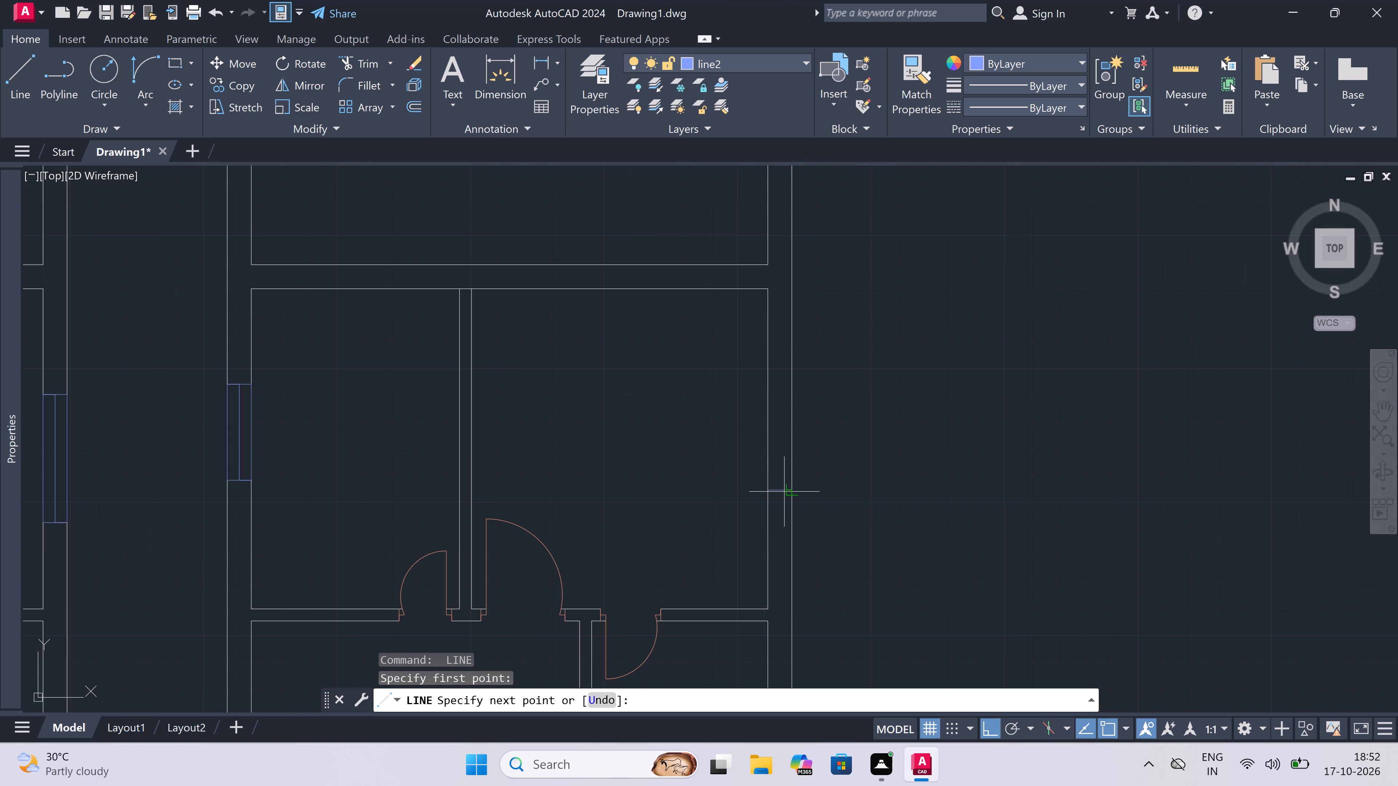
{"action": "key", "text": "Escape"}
Draw a 4' window centreline upward within the right exterior wall of the bottom unit's upper-right room, with a jamb at each end.
{"action": "key", "text": "space"}
{"action": "left_click", "coordinate": [771, 505]}
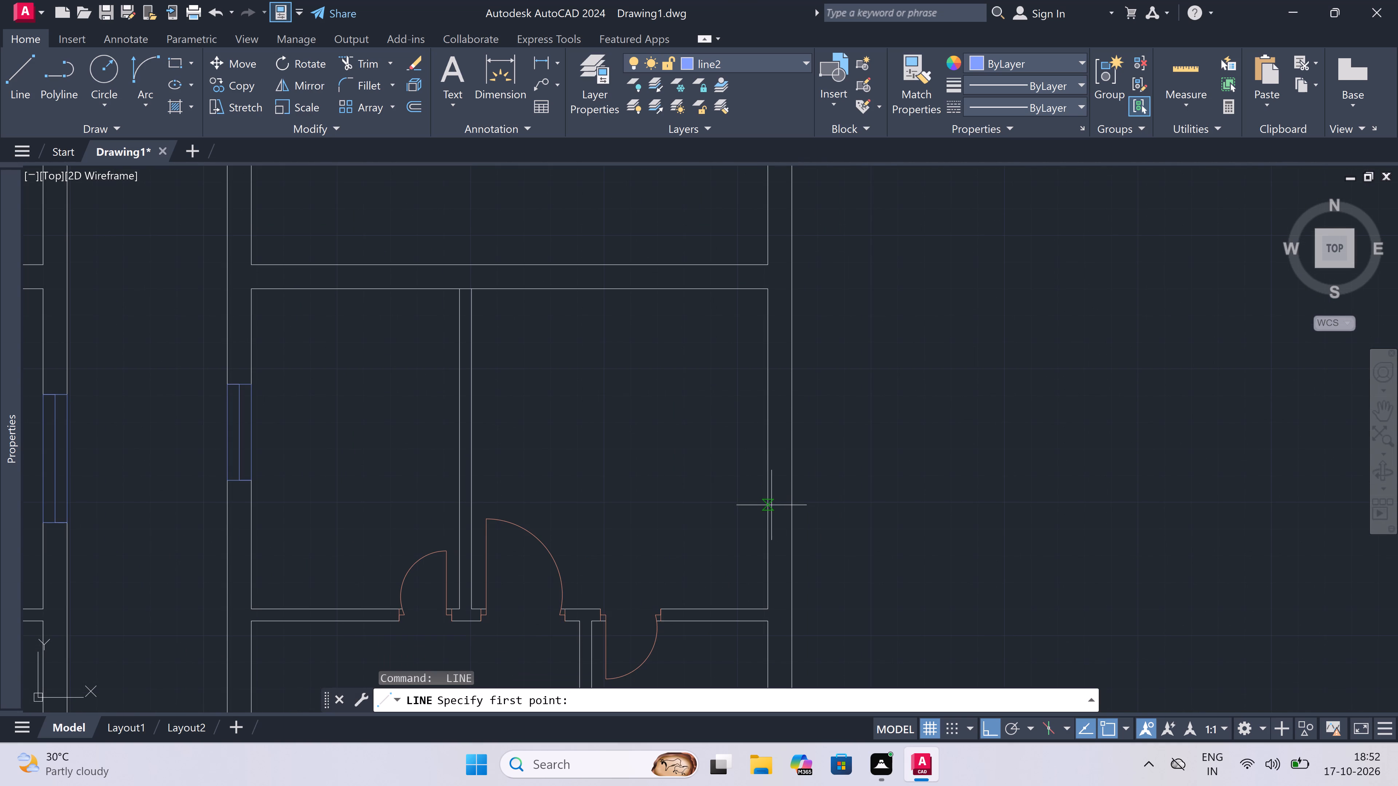
{"action": "left_click", "coordinate": [790, 504]}
{"action": "left_click", "coordinate": [781, 505]}
{"action": "scroll", "coordinate": [775, 402], "scroll_direction": "up", "scroll_amount": 2}
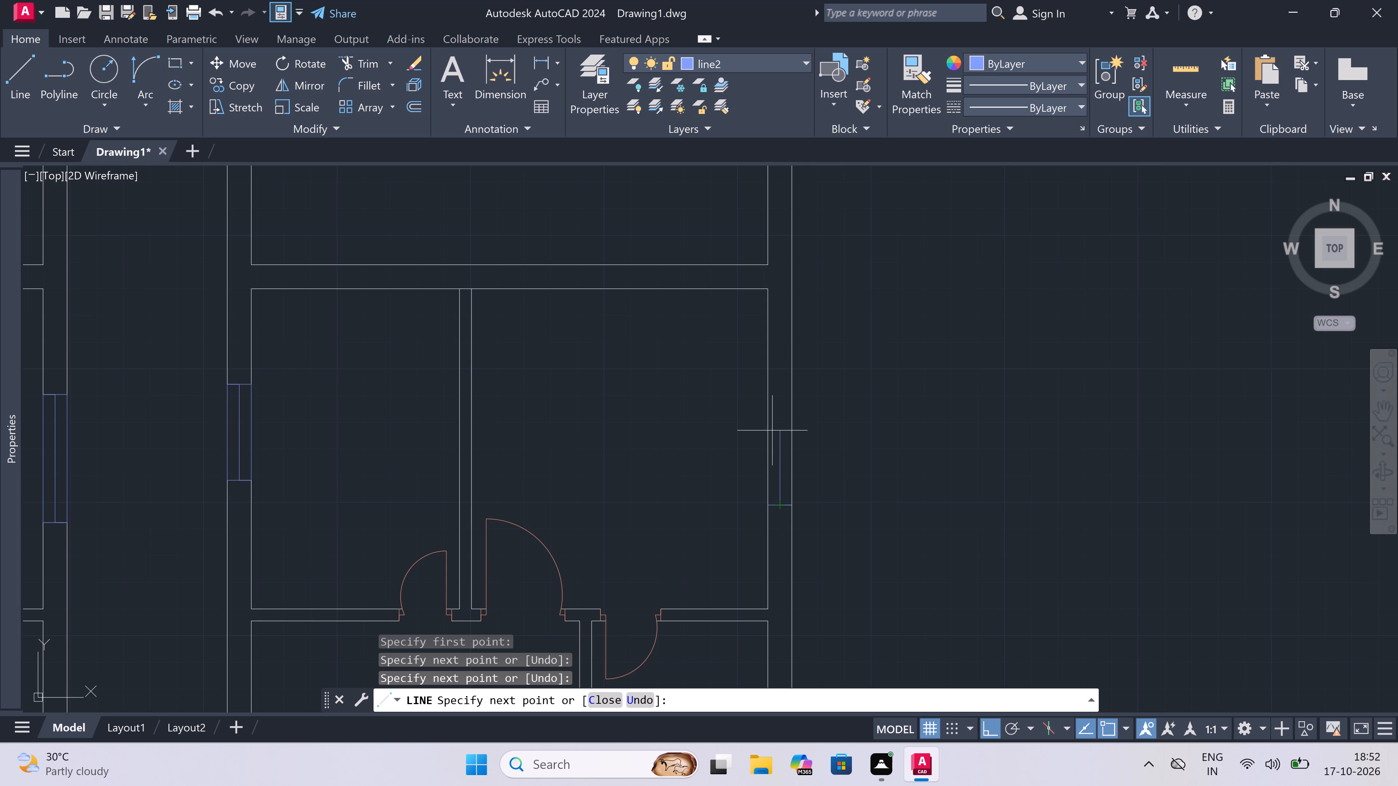
{"action": "key", "text": "3"}
{"action": "key", "text": "BackSpace"}
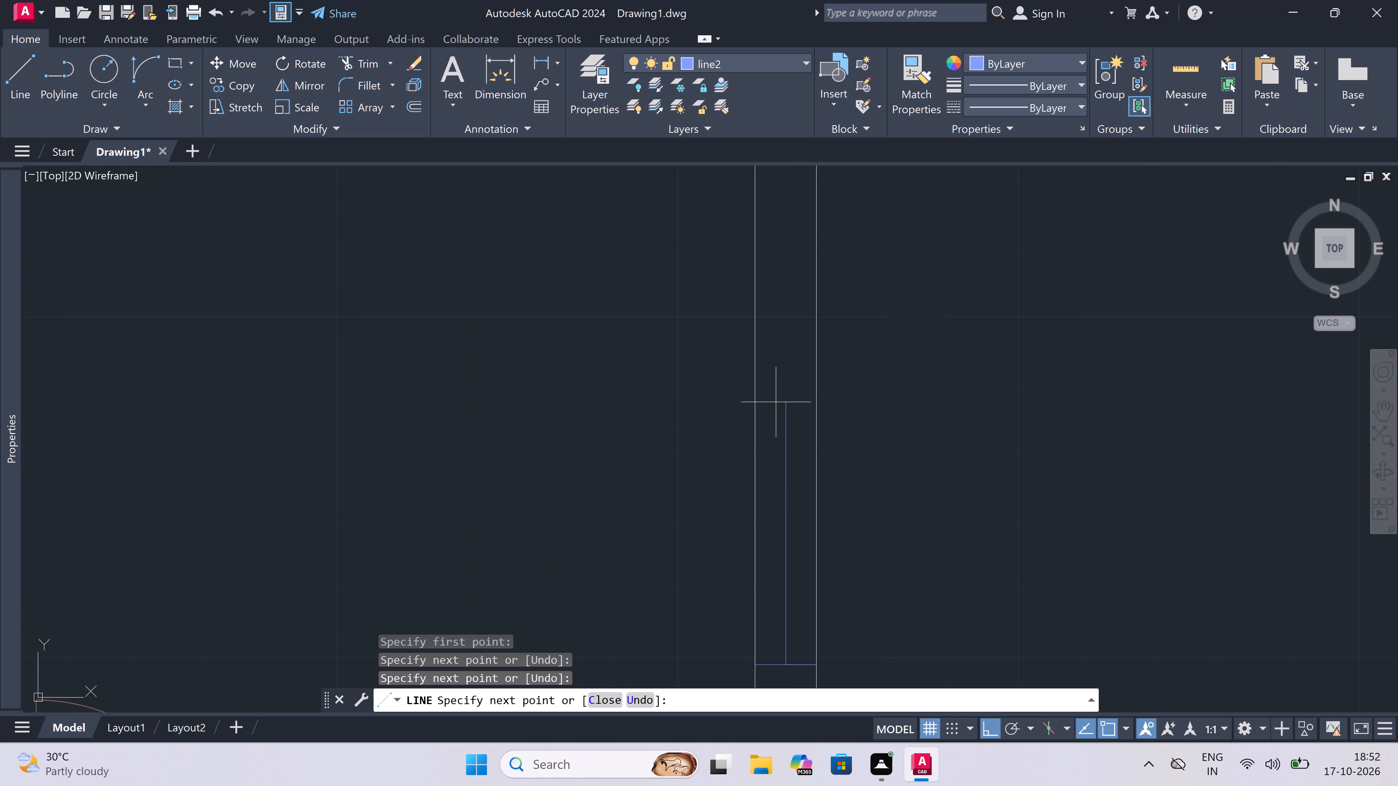
{"action": "type", "text": "4'"}
{"action": "key", "text": "space"}
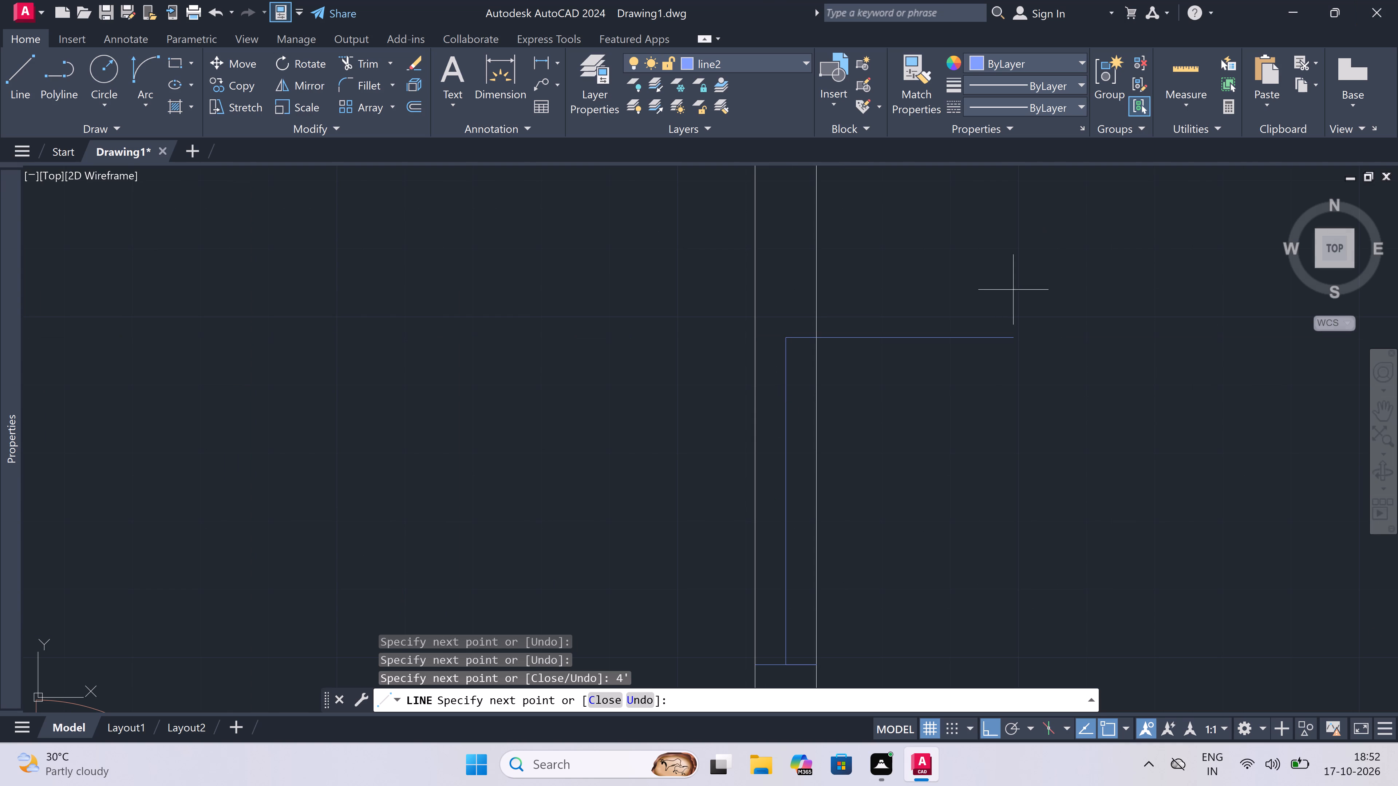
{"action": "left_click", "coordinate": [757, 344]}
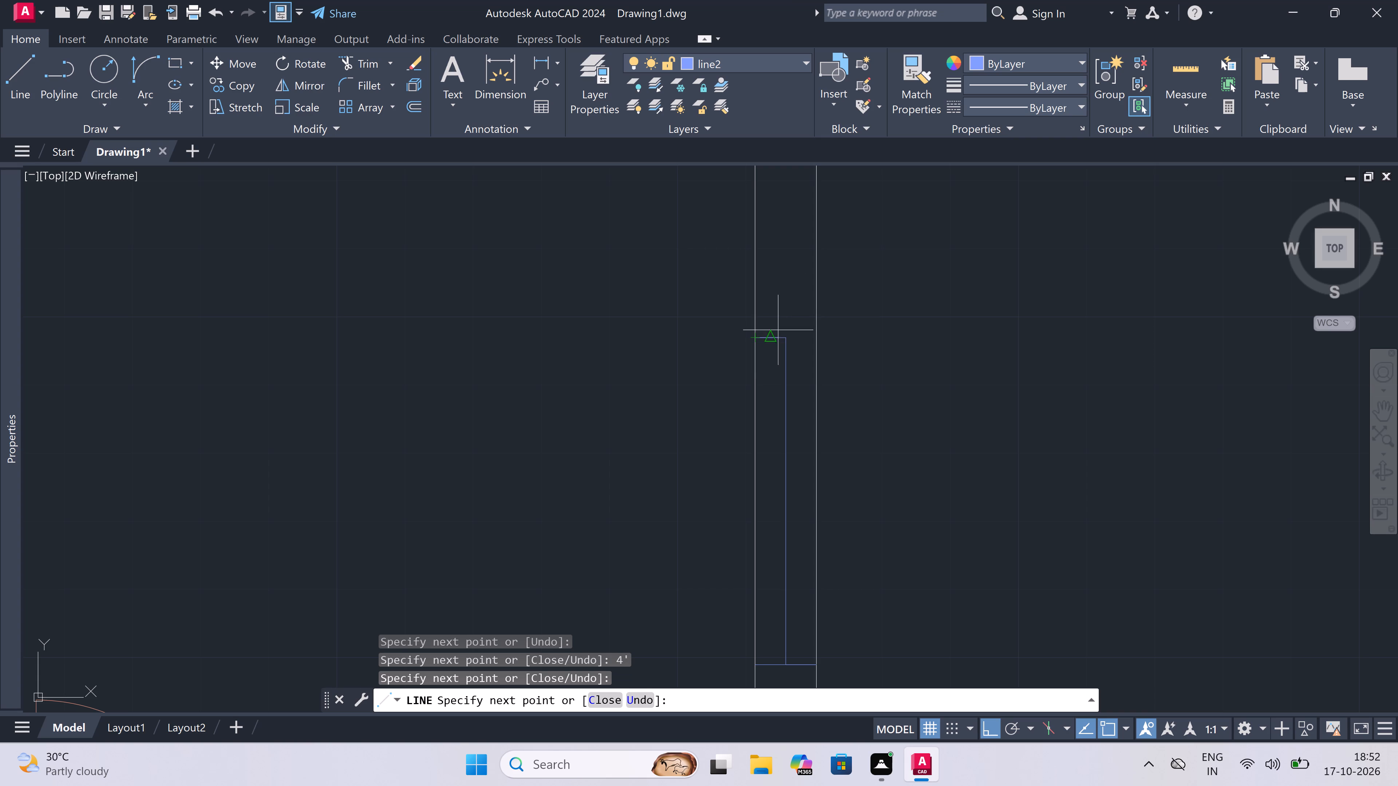
{"action": "left_click", "coordinate": [814, 337]}
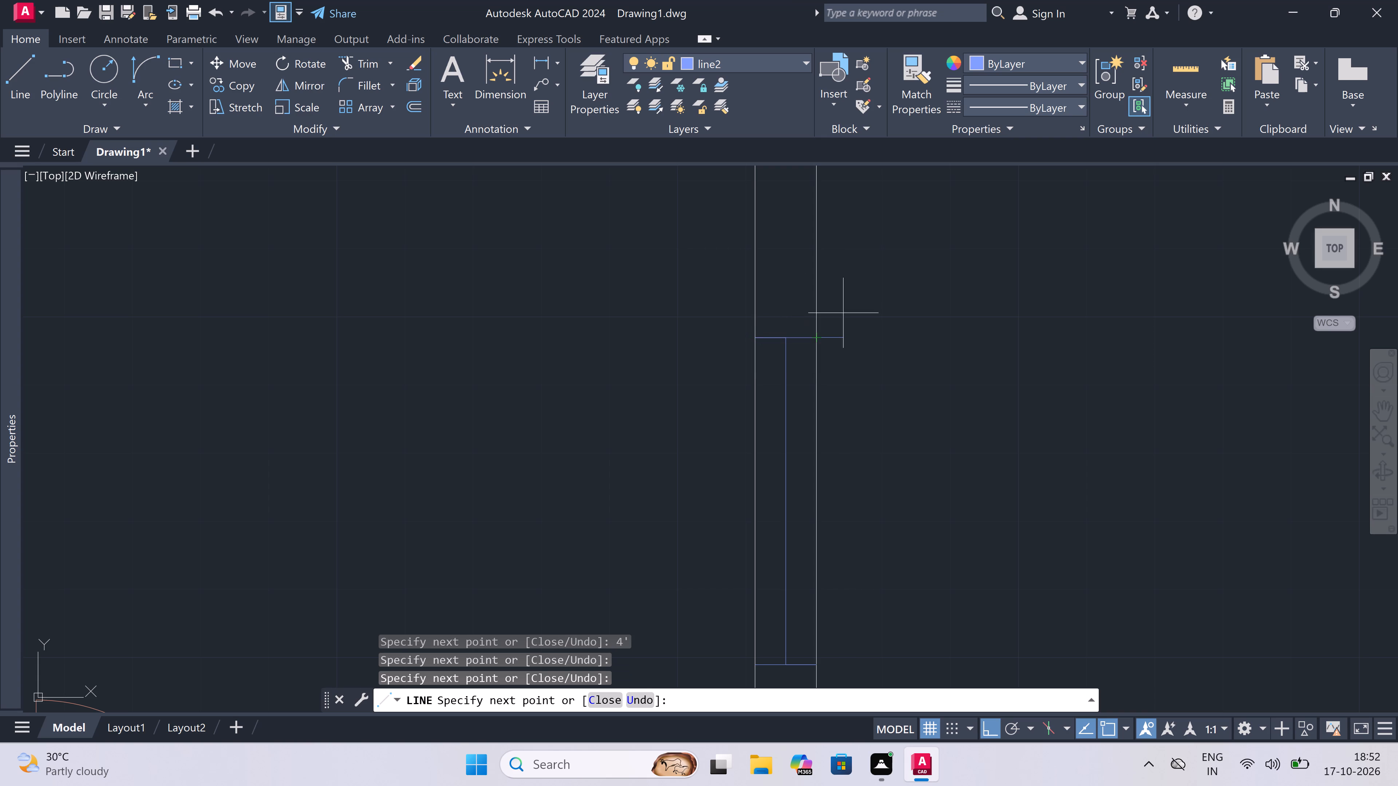
{"action": "key", "text": "Escape"}
Trim the outer and inner wall lines between the jambs of the bottom unit's 4' right-wall window.
{"action": "scroll", "coordinate": [897, 301], "scroll_direction": "down", "scroll_amount": 1}
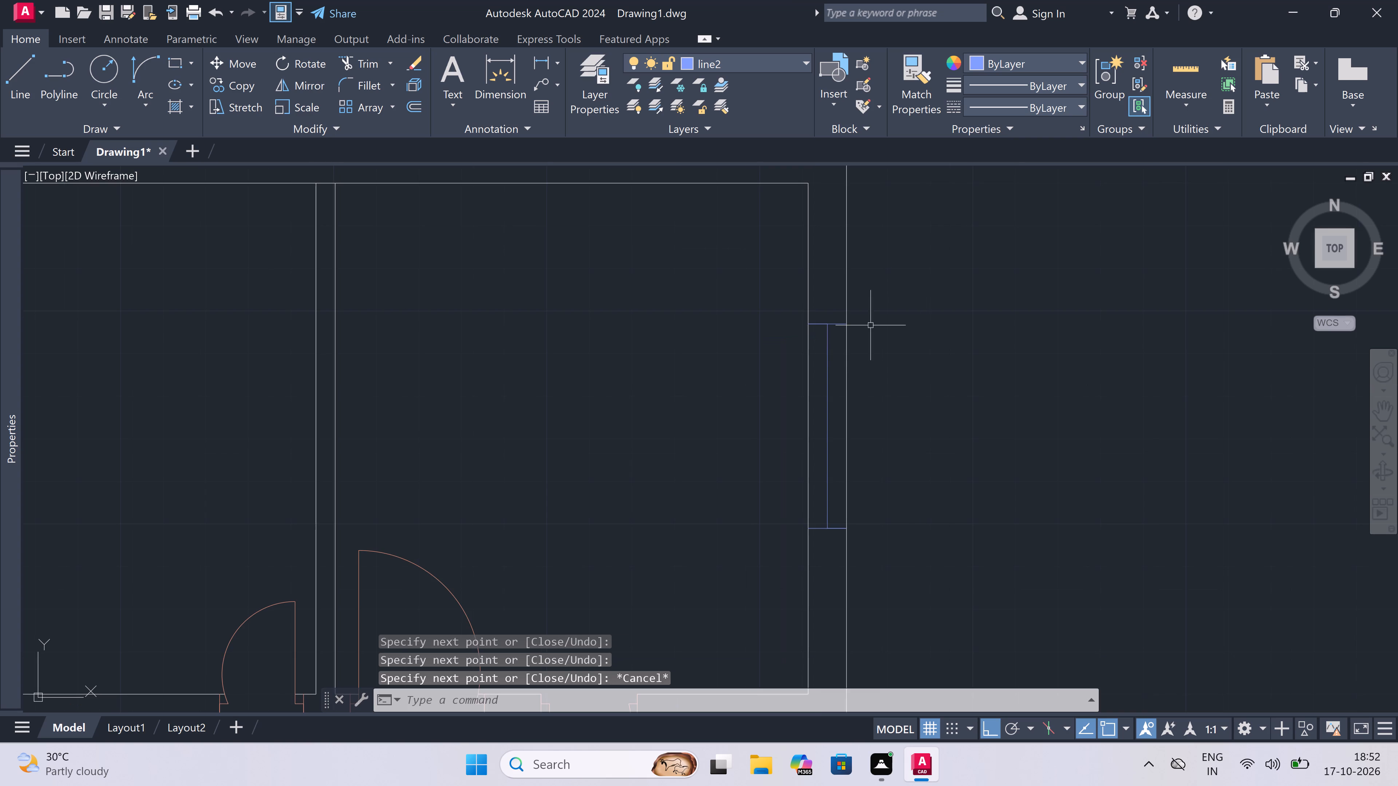
{"action": "key", "text": "t"}
{"action": "key", "text": "r"}
{"action": "key", "text": "space"}
{"action": "left_click", "coordinate": [846, 412]}
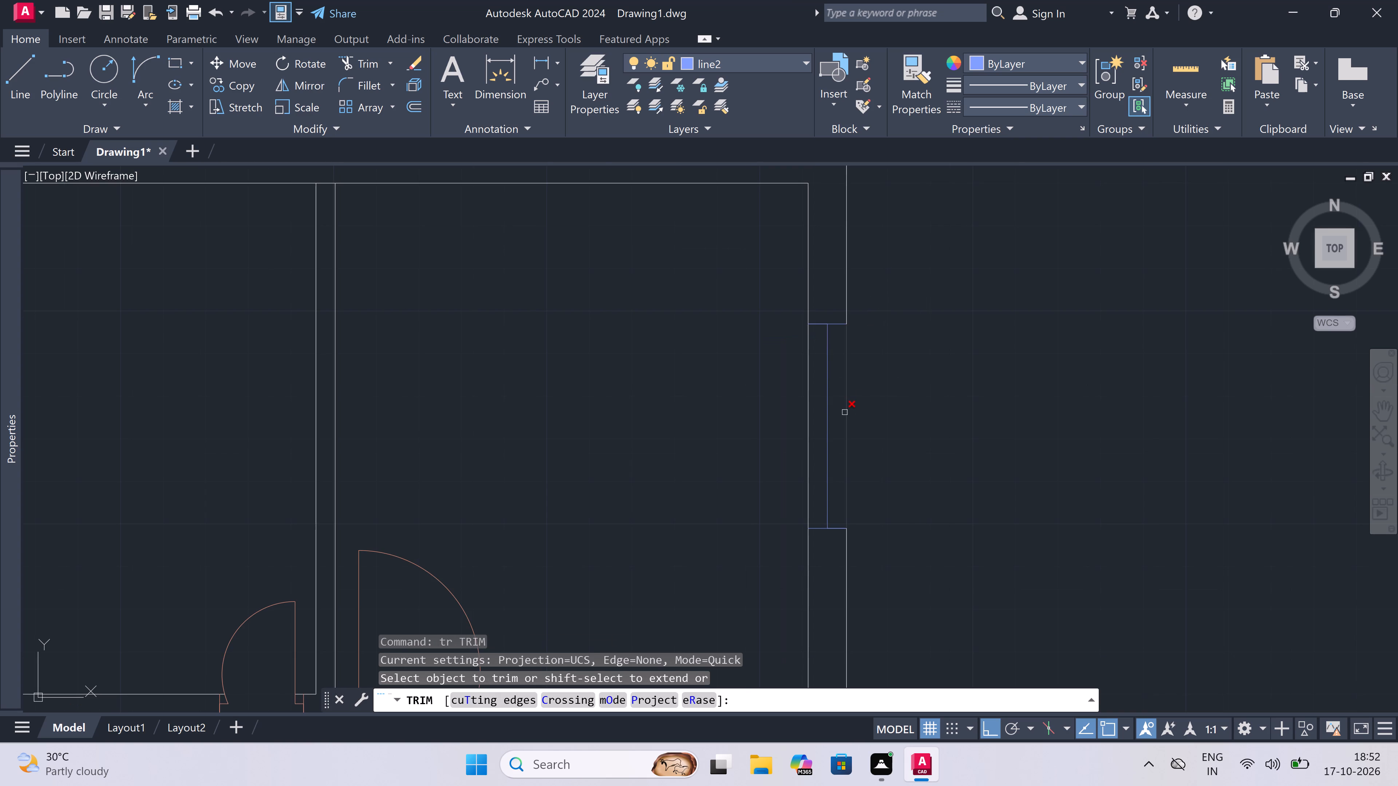
{"action": "double_click", "coordinate": [810, 422]}
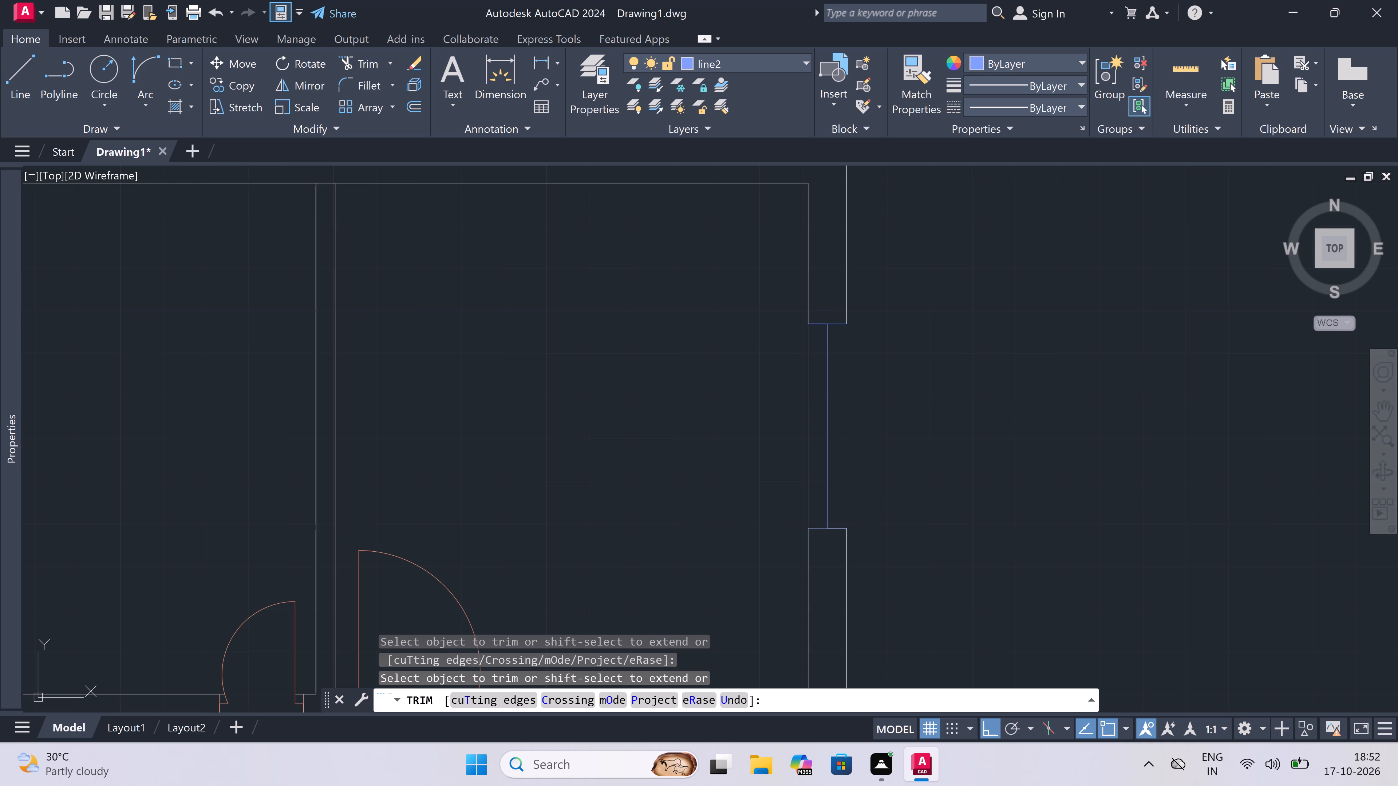
Draw the inner and outer face lines of the 4' window in the right column's bottom unit between its jamb ends.
{"action": "key", "text": "Escape"}
{"action": "key", "text": "l"}
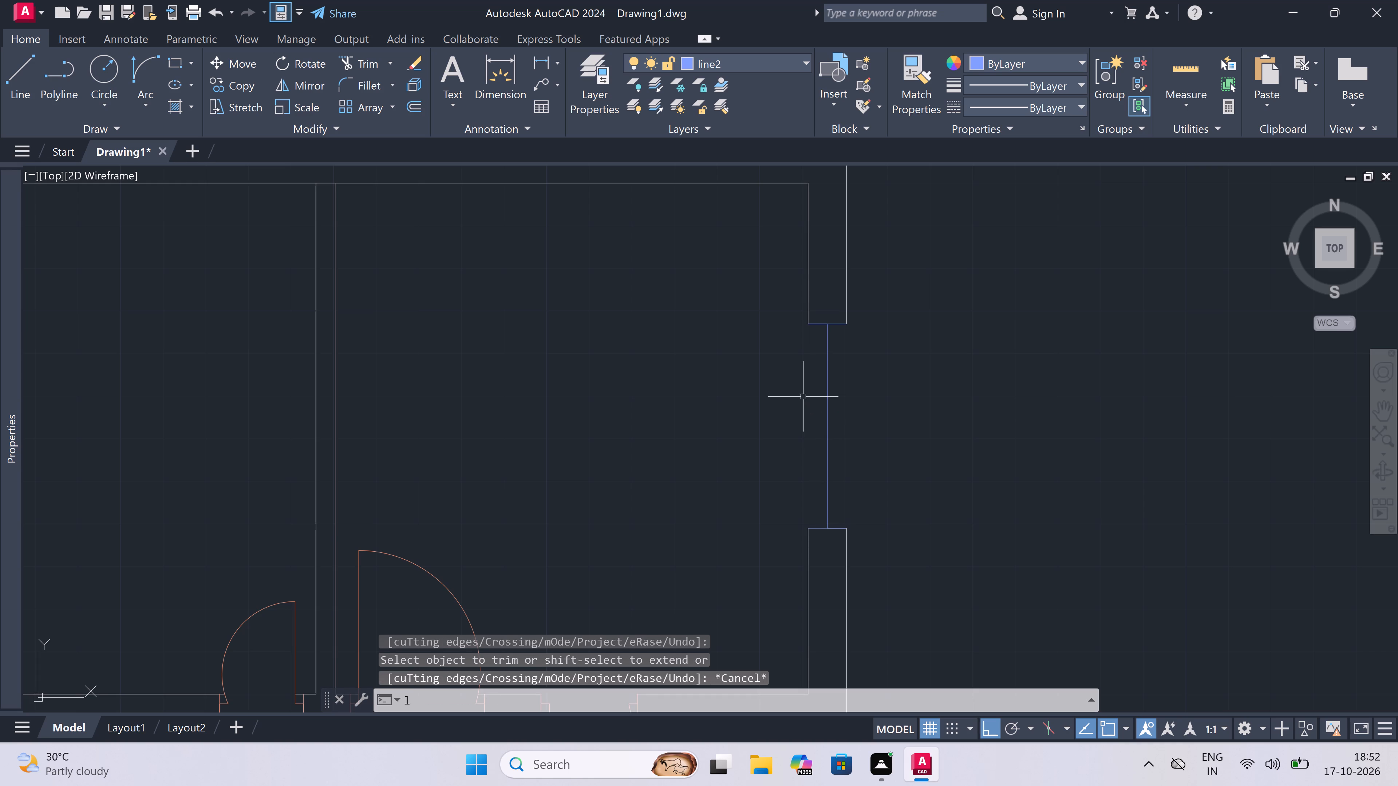
{"action": "key", "text": "space"}
{"action": "left_click", "coordinate": [800, 325]}
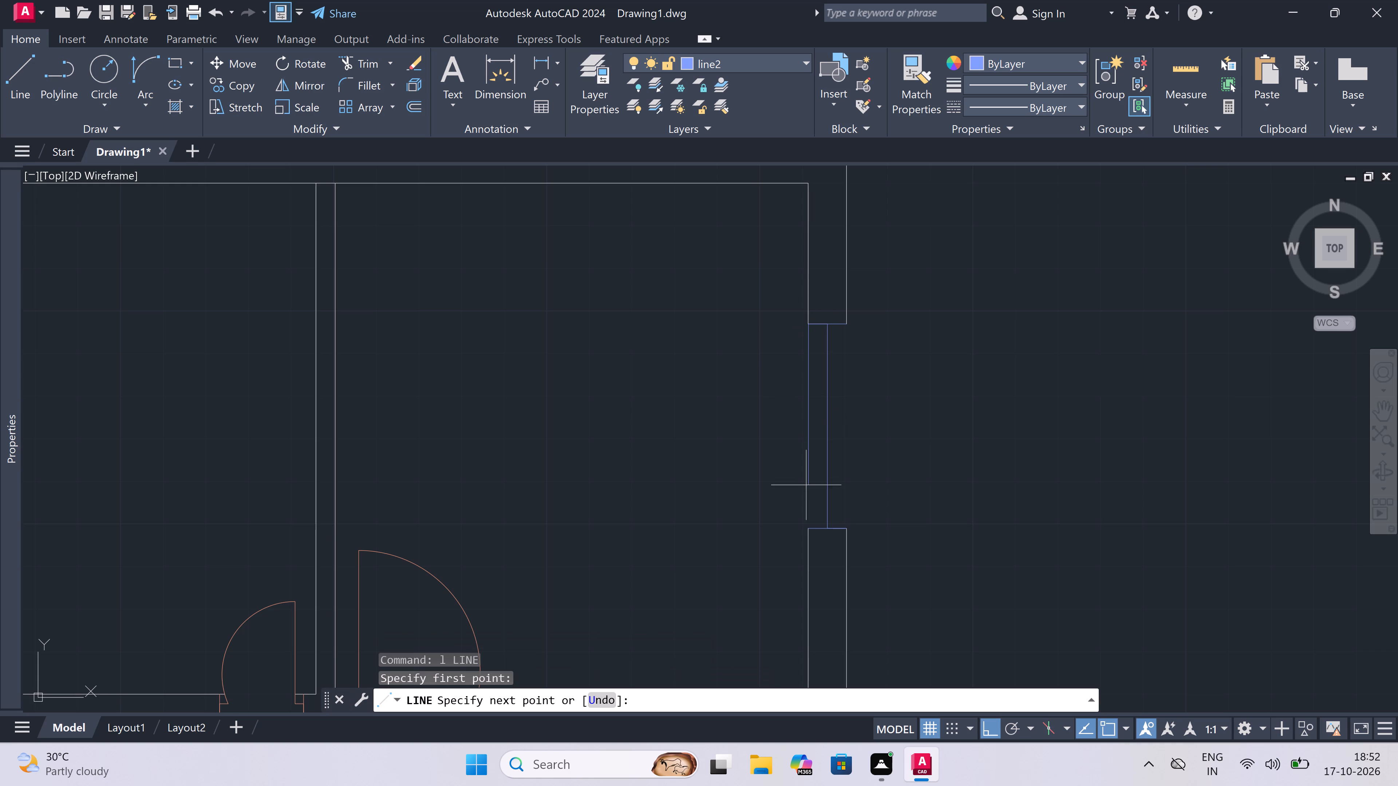
{"action": "left_click", "coordinate": [811, 528]}
{"action": "key", "text": "Escape"}
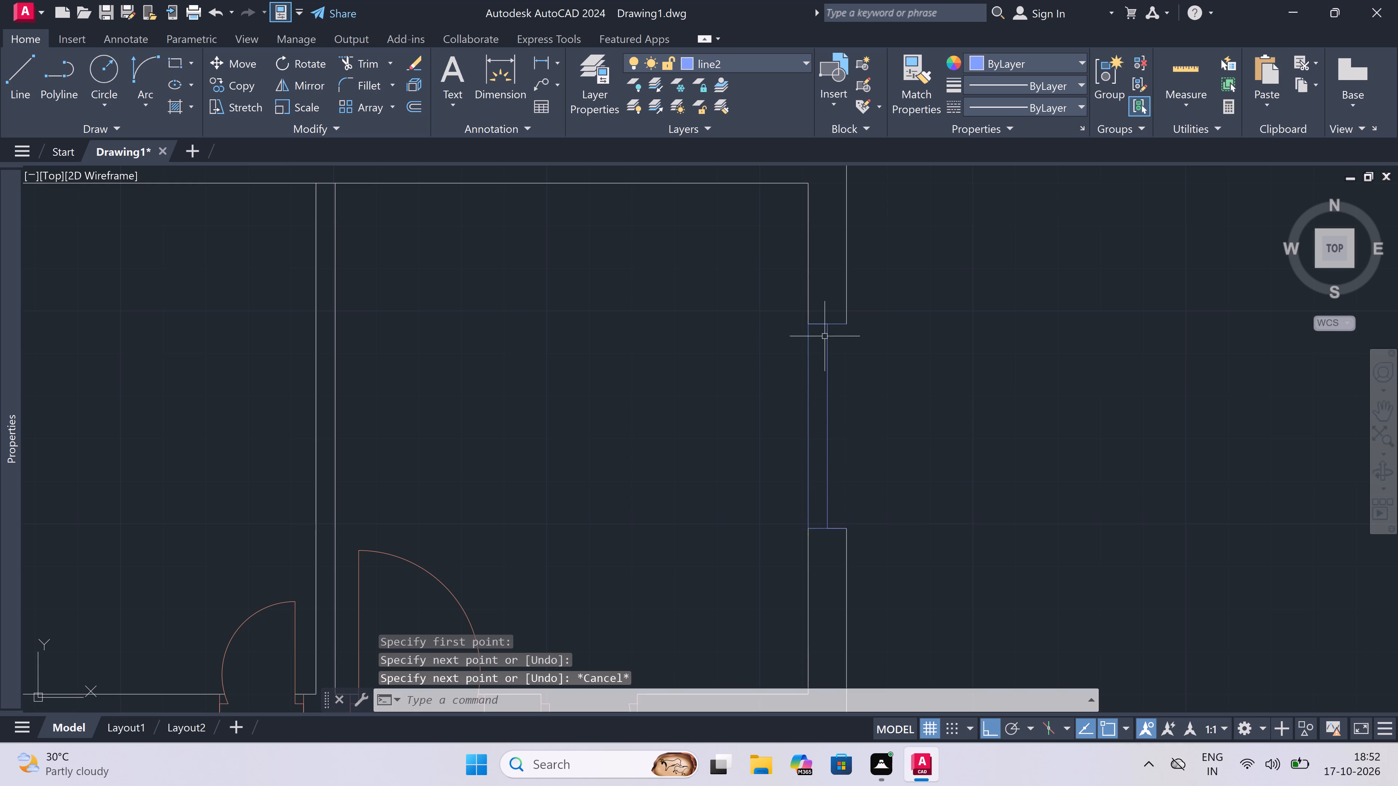
{"action": "key", "text": "space"}
{"action": "left_click", "coordinate": [850, 326]}
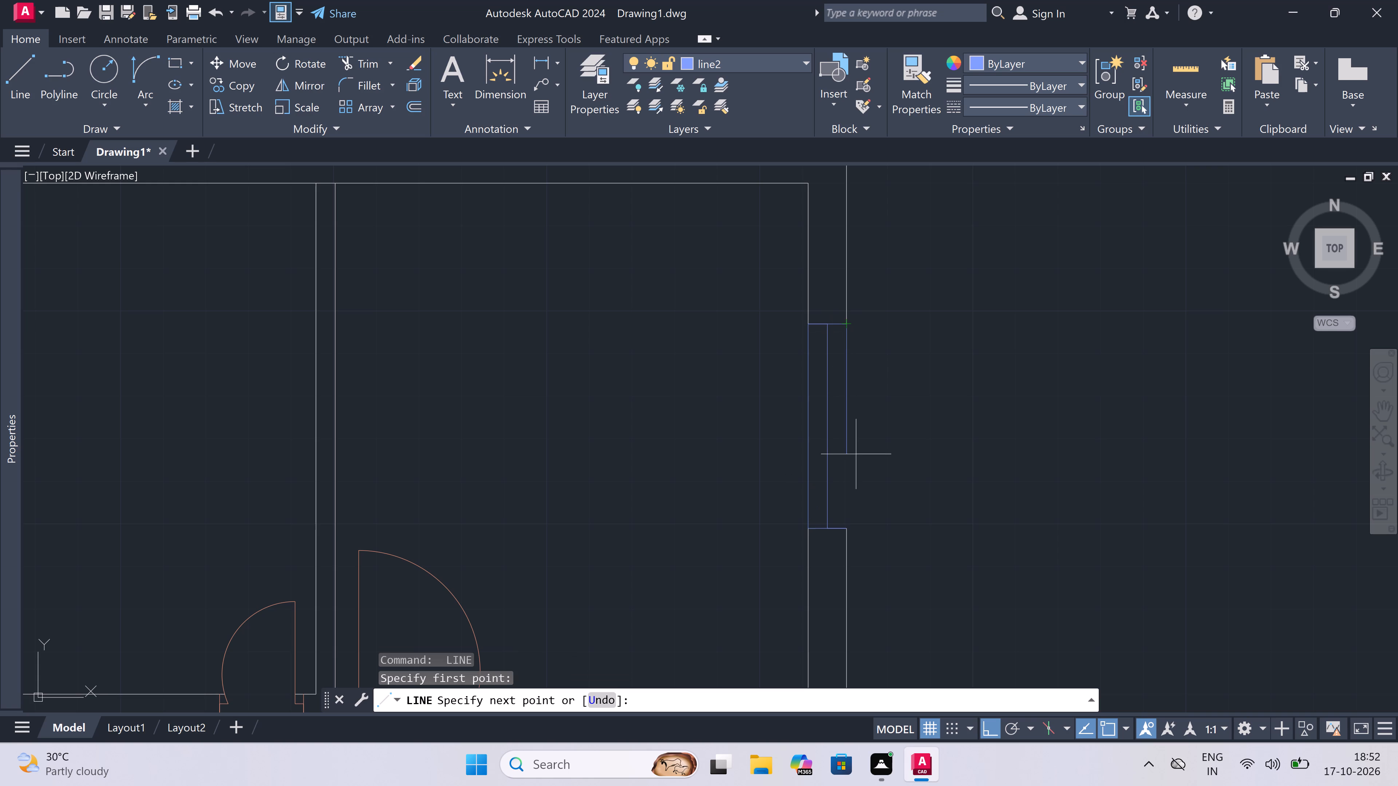
{"action": "triple_click", "coordinate": [844, 520]}
{"action": "key", "text": "Escape"}
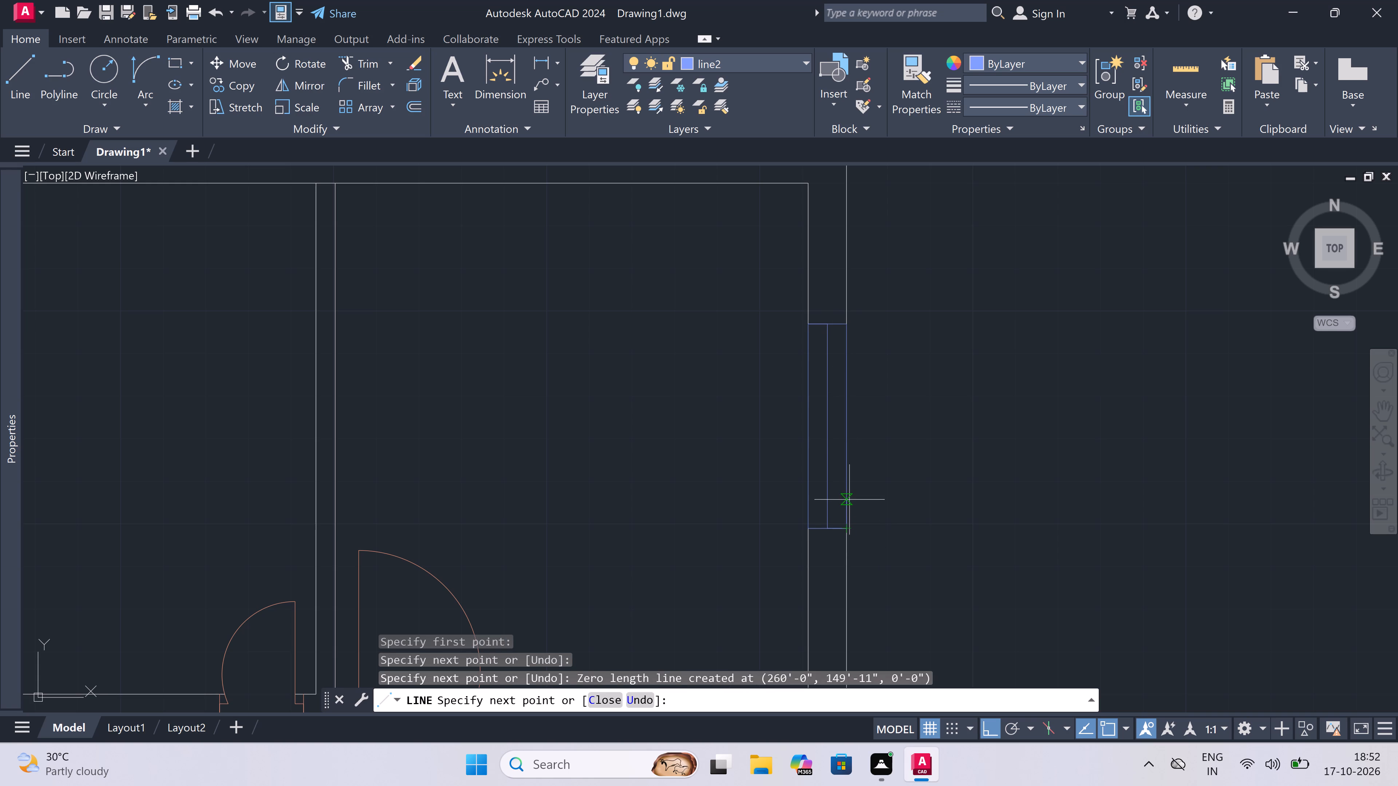
Draw a 2' window centreline downward within the right exterior wall of the same unit's small room, with a jamb at each end.
{"action": "scroll", "coordinate": [849, 396], "scroll_direction": "down", "scroll_amount": 5}
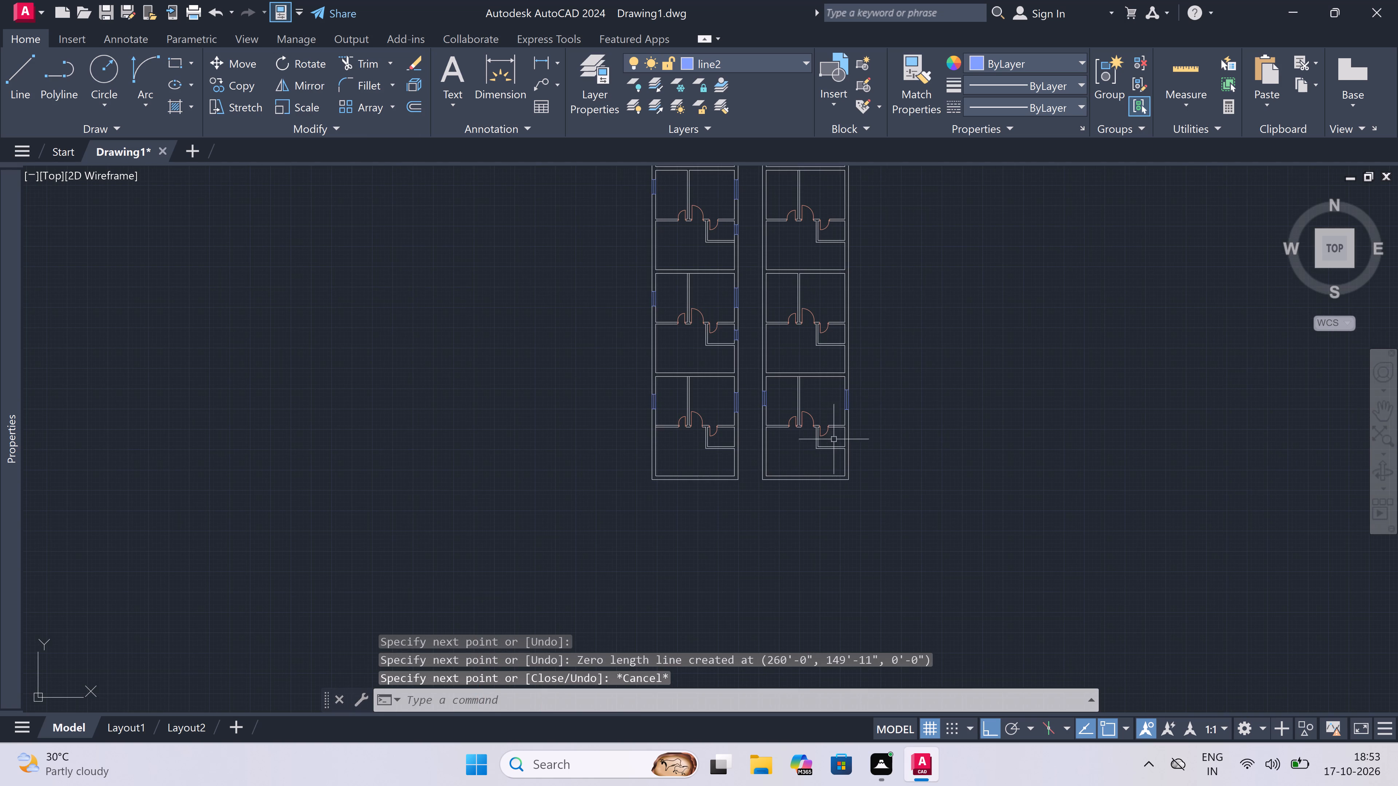
{"action": "scroll", "coordinate": [838, 435], "scroll_direction": "up", "scroll_amount": 6}
{"action": "key", "text": "space"}
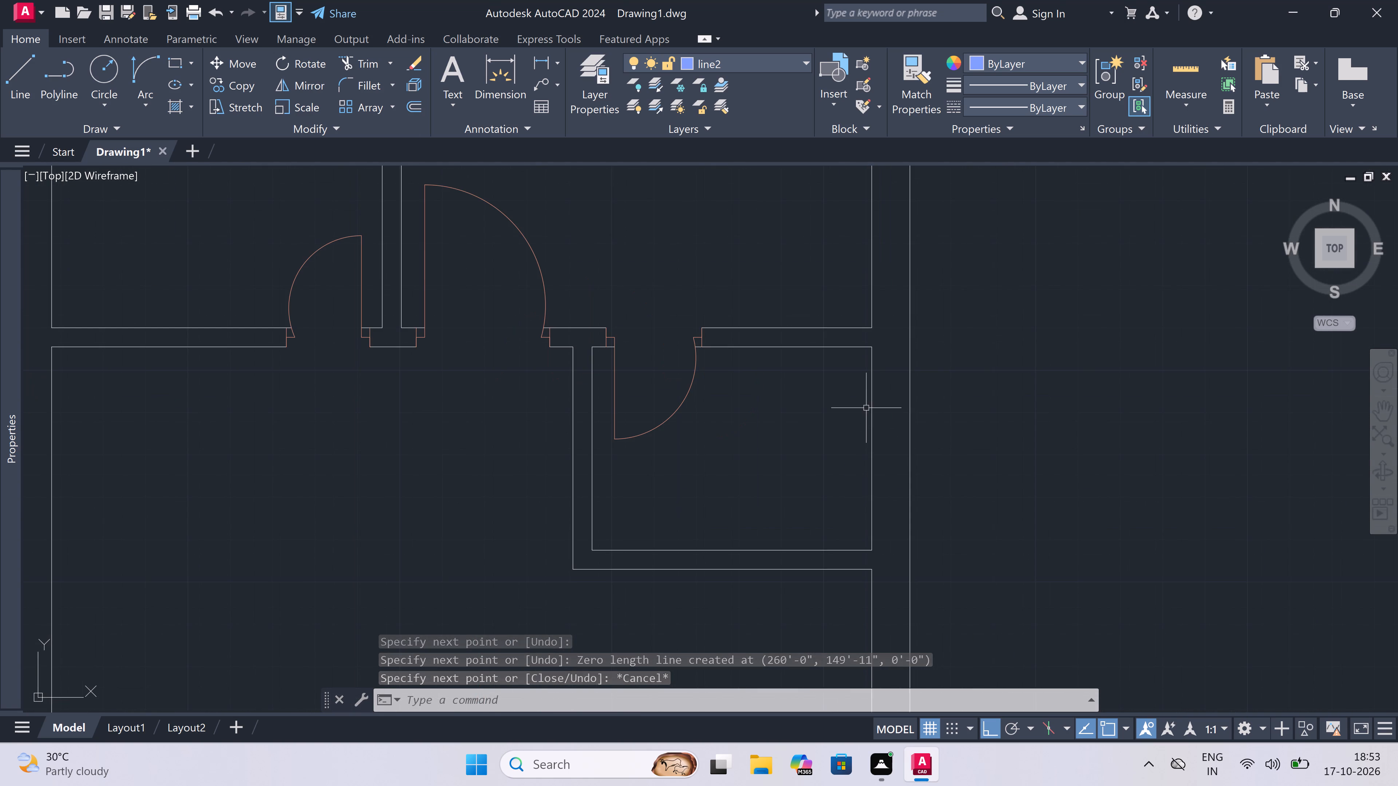
{"action": "left_click", "coordinate": [871, 386]}
{"action": "left_click", "coordinate": [901, 386]}
{"action": "left_click_drag", "start_coordinate": [892, 388], "coordinate": [894, 398]}
{"action": "key", "text": "2"}
{"action": "key", "text": "apostrophe"}
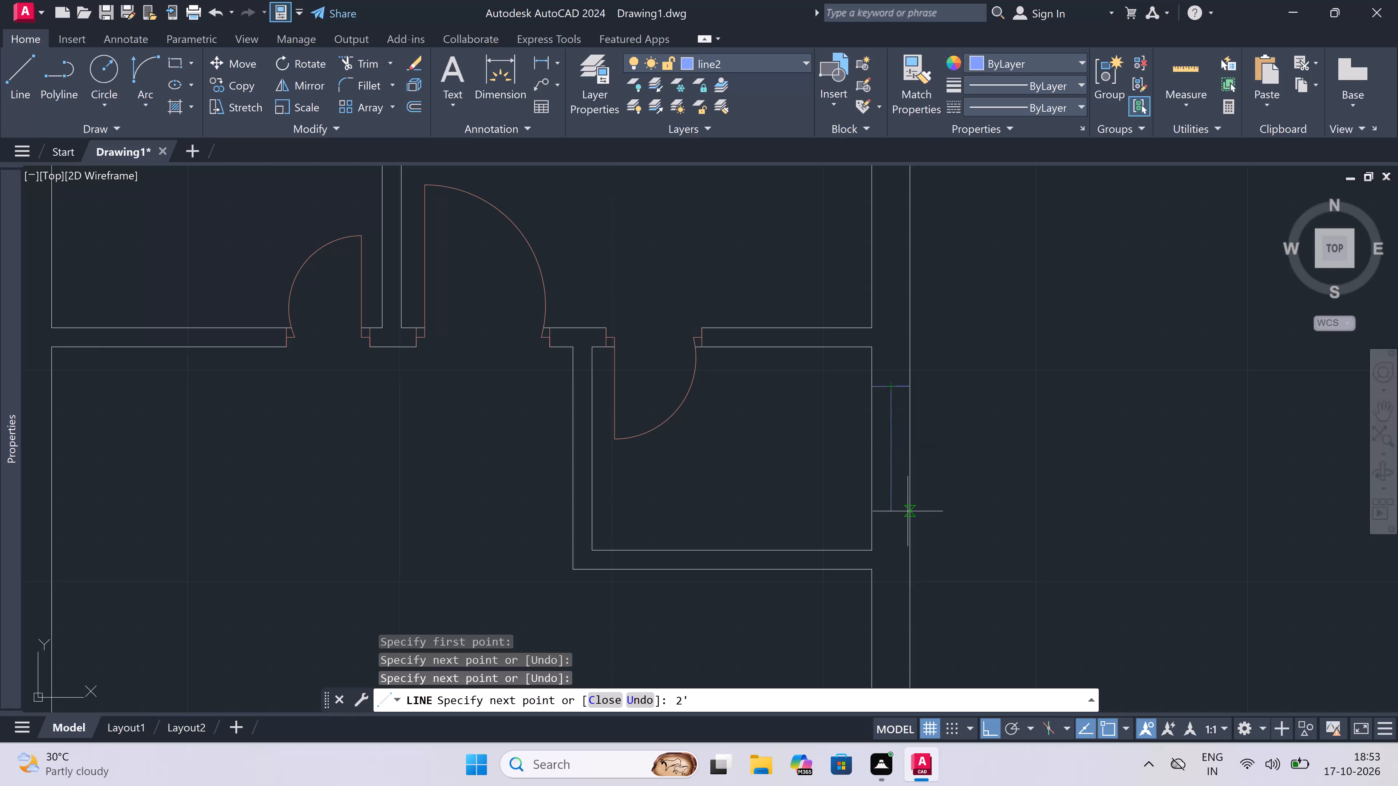
{"action": "key", "text": "space"}
{"action": "left_click", "coordinate": [870, 487]}
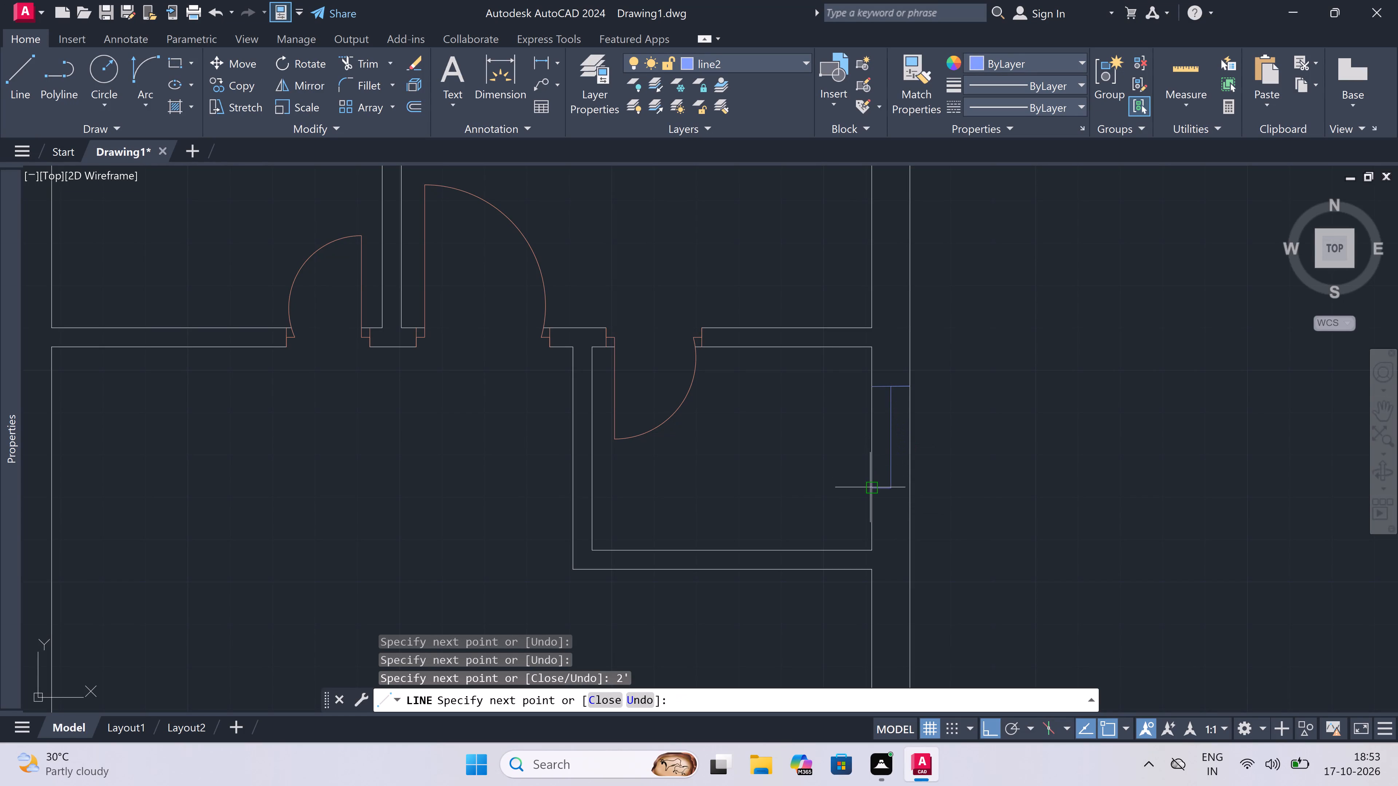
{"action": "left_click", "coordinate": [907, 489]}
{"action": "key", "text": "Escape"}
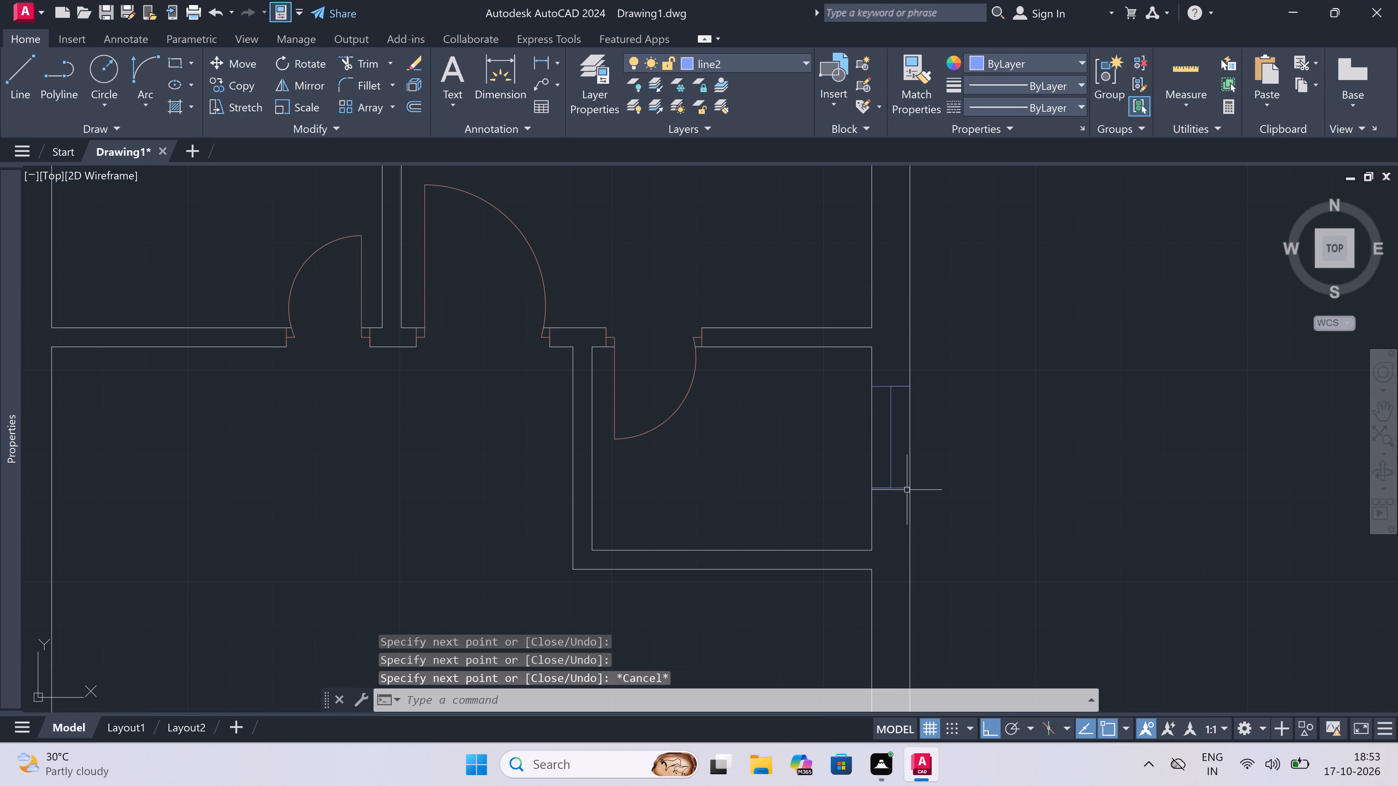
Trim the inner and outer wall lines between the jambs of the right column's bottom-unit 2' window.
{"action": "type", "text": "tr"}
{"action": "key", "text": "space"}
{"action": "left_click", "coordinate": [872, 466]}
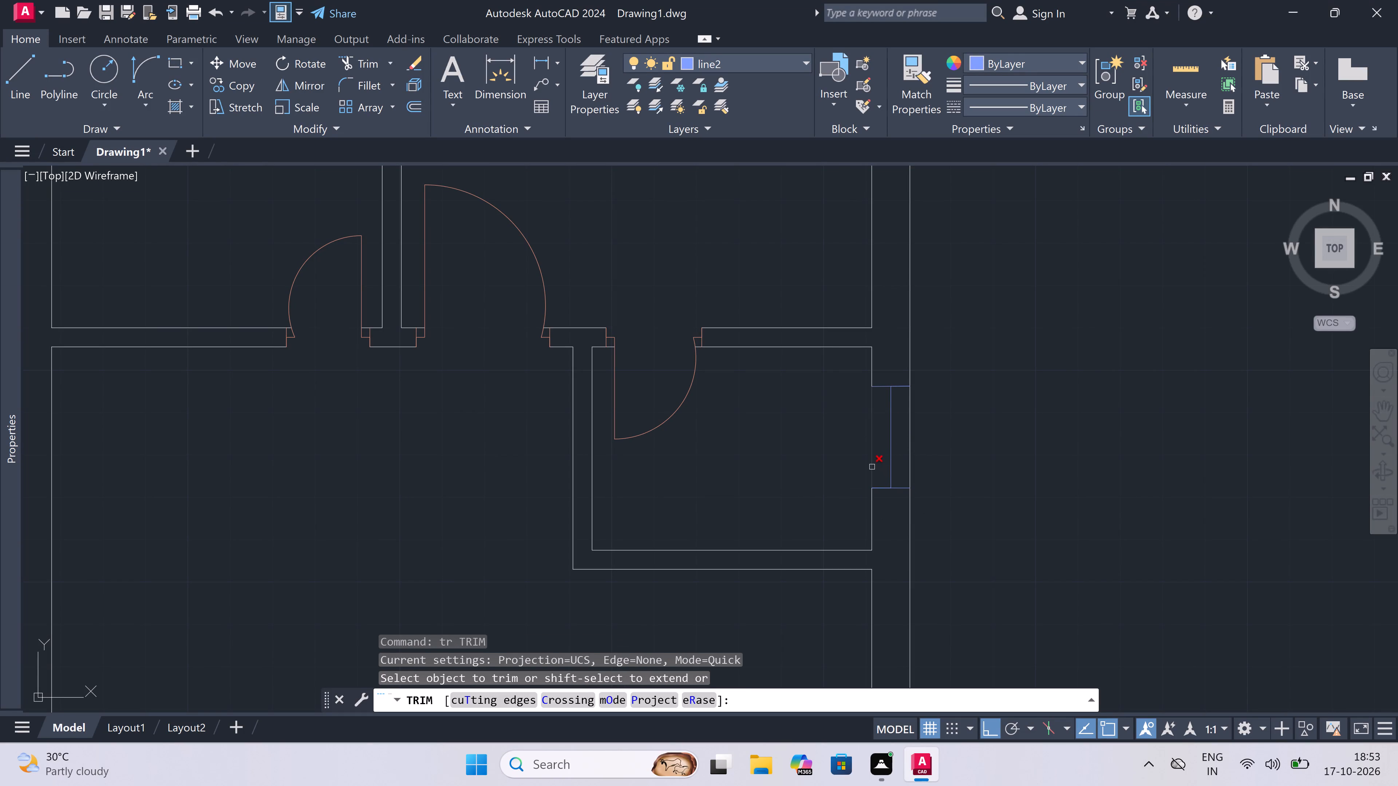
{"action": "double_click", "coordinate": [910, 441]}
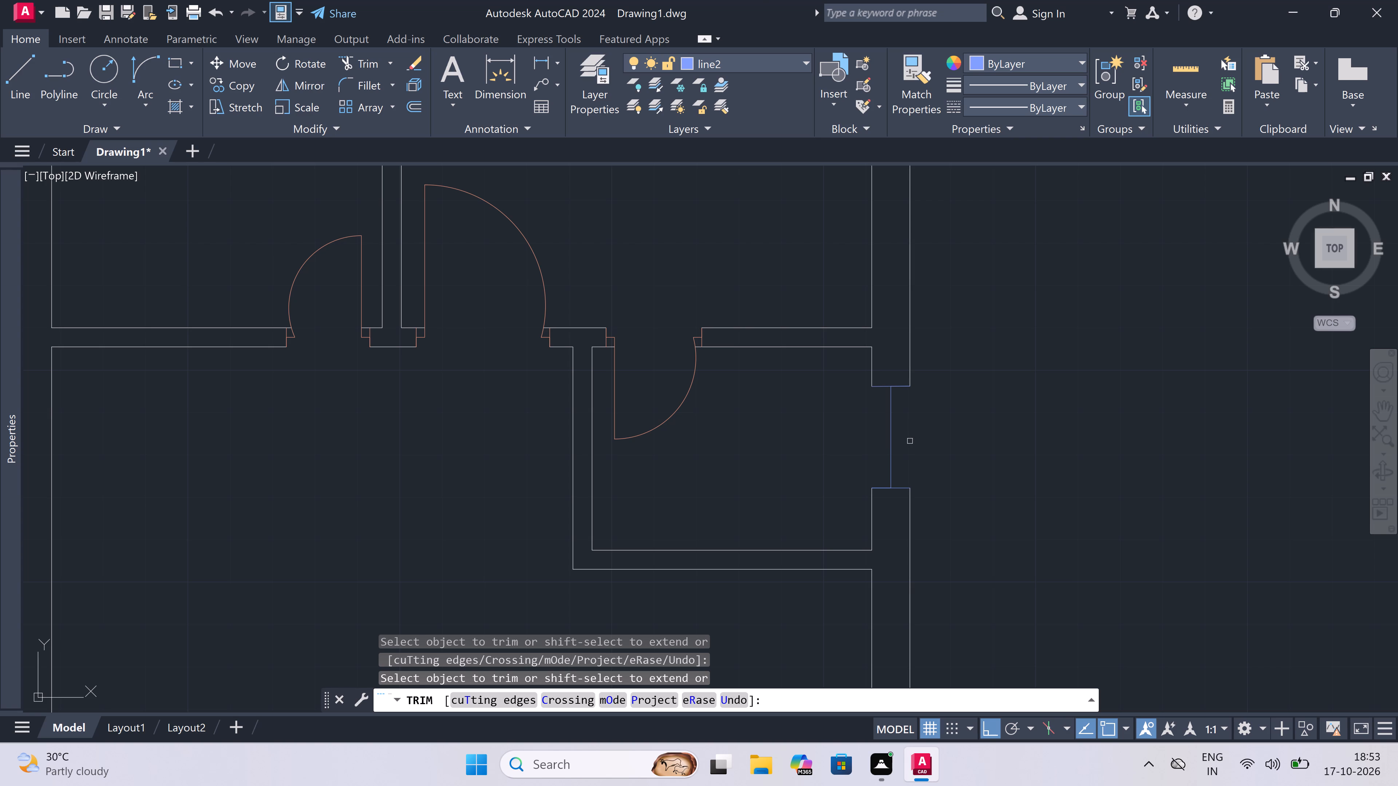
{"action": "key", "text": "Escape"}
Draw the outer and inner face lines of the right column's bottom-unit 2' window between its jamb ends.
{"action": "key", "text": "l"}
{"action": "key", "text": "space"}
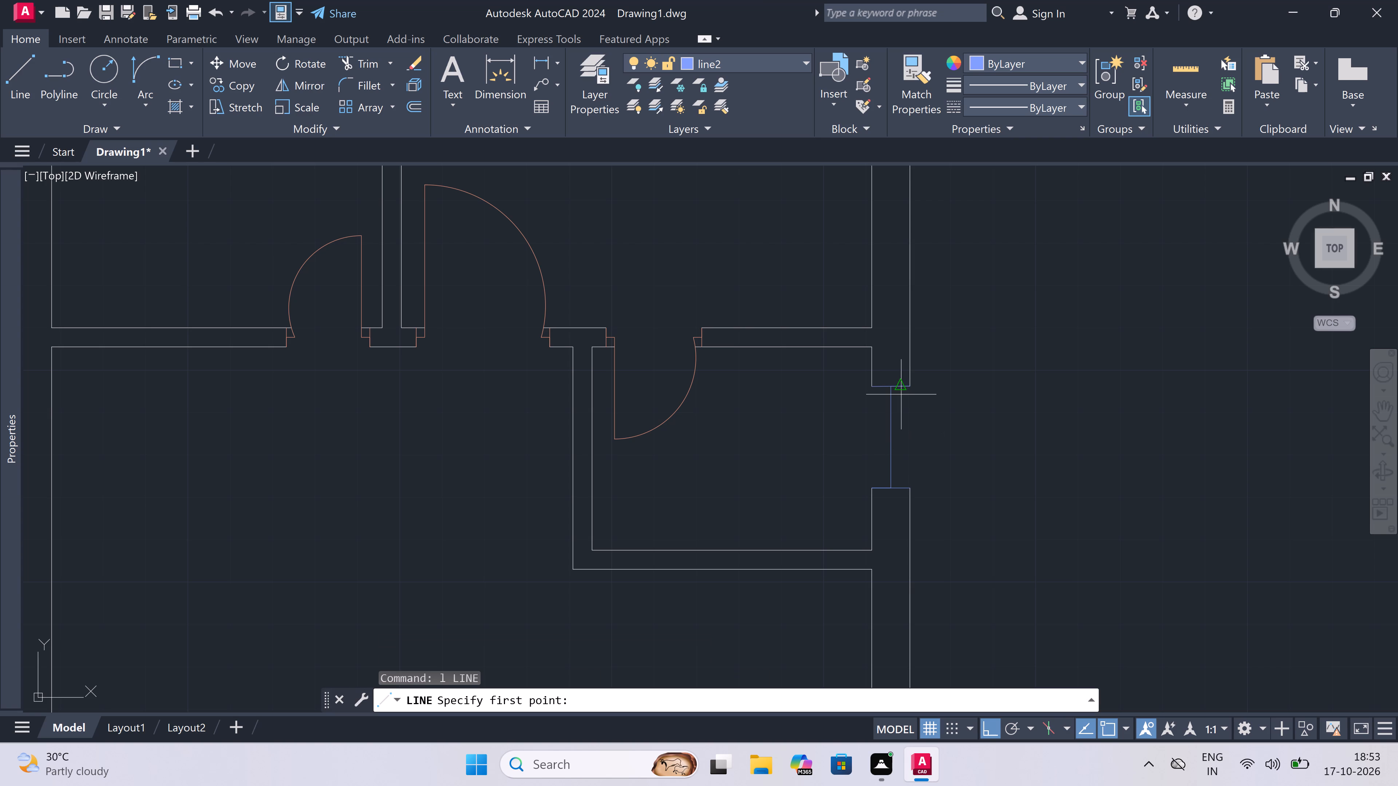
{"action": "left_click", "coordinate": [912, 384]}
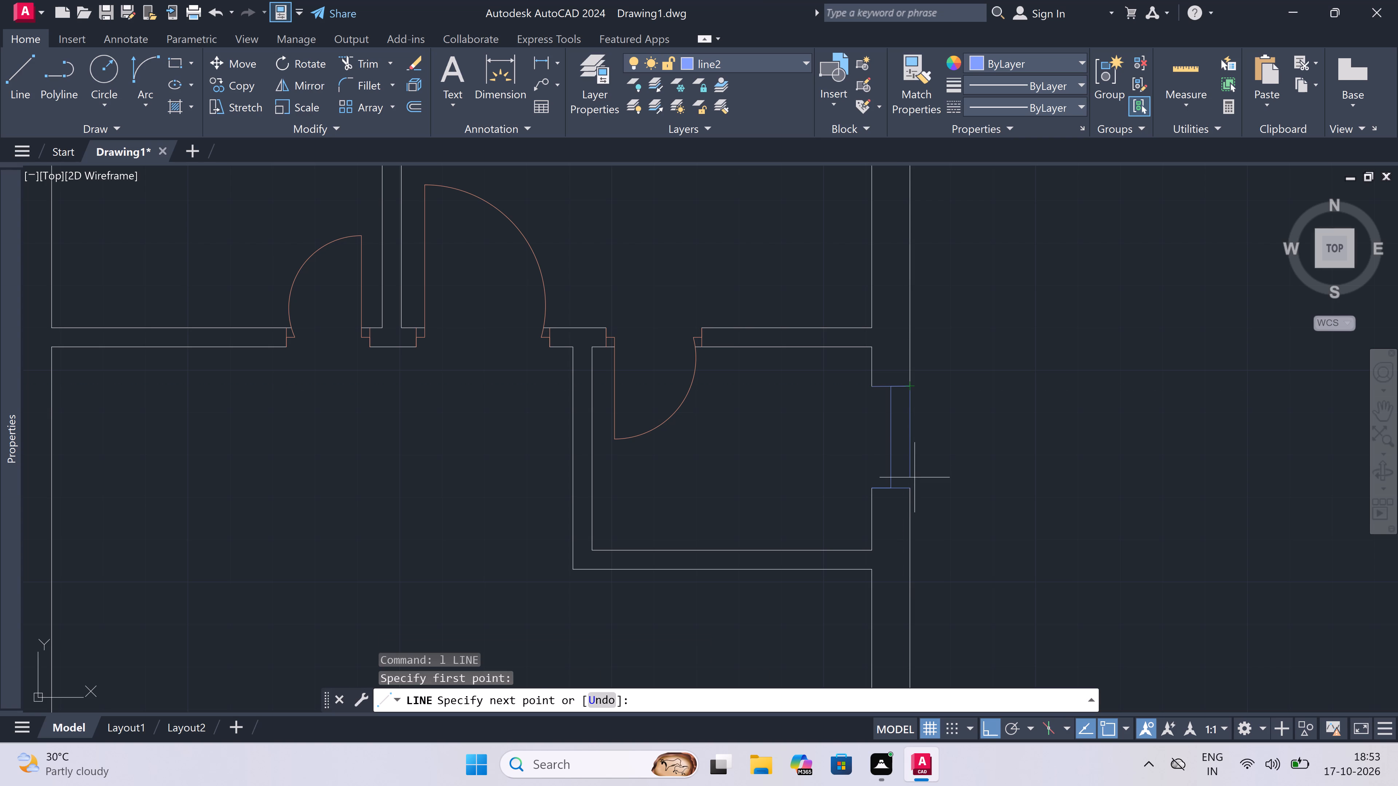
{"action": "left_click", "coordinate": [912, 484]}
{"action": "key", "text": "Escape"}
{"action": "key", "text": "space"}
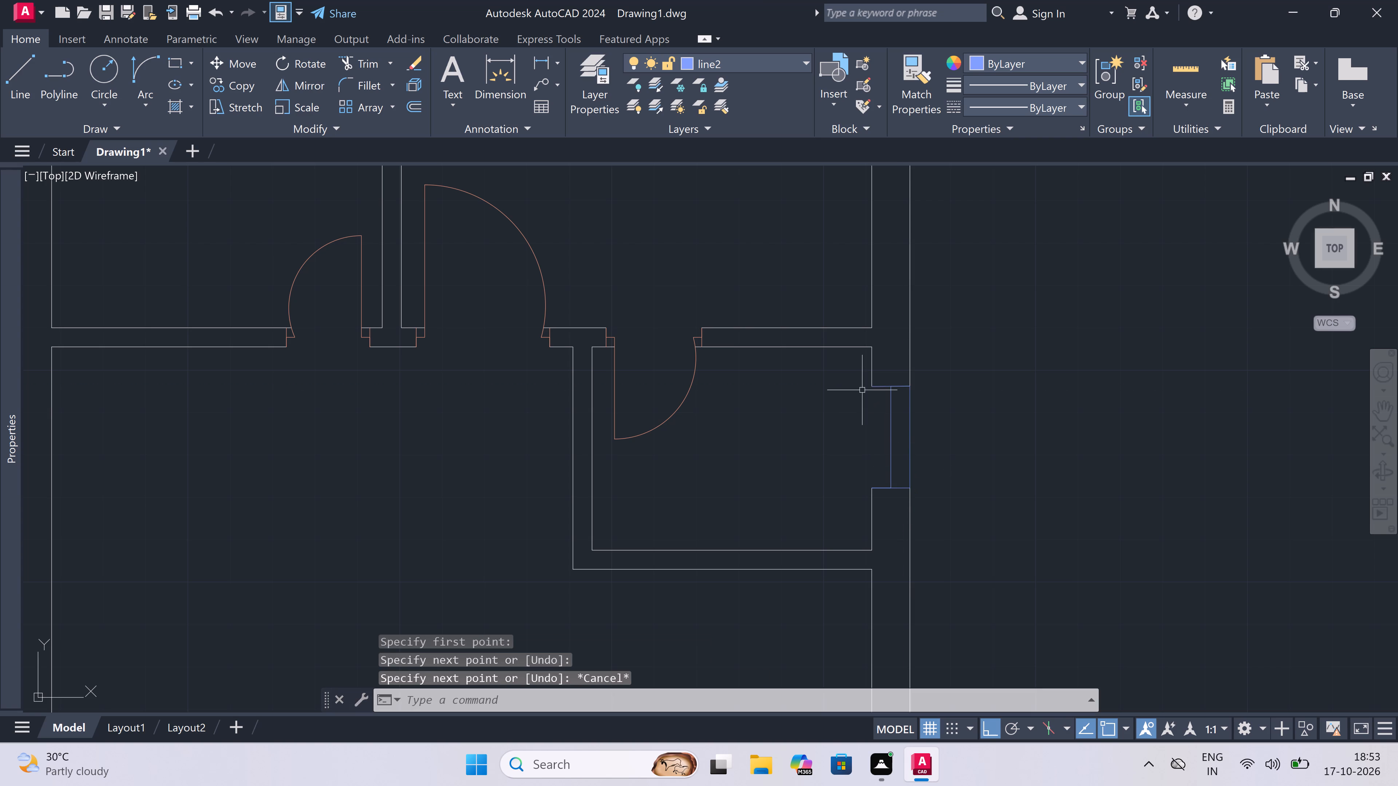
{"action": "double_click", "coordinate": [872, 389]}
{"action": "left_click", "coordinate": [872, 393]}
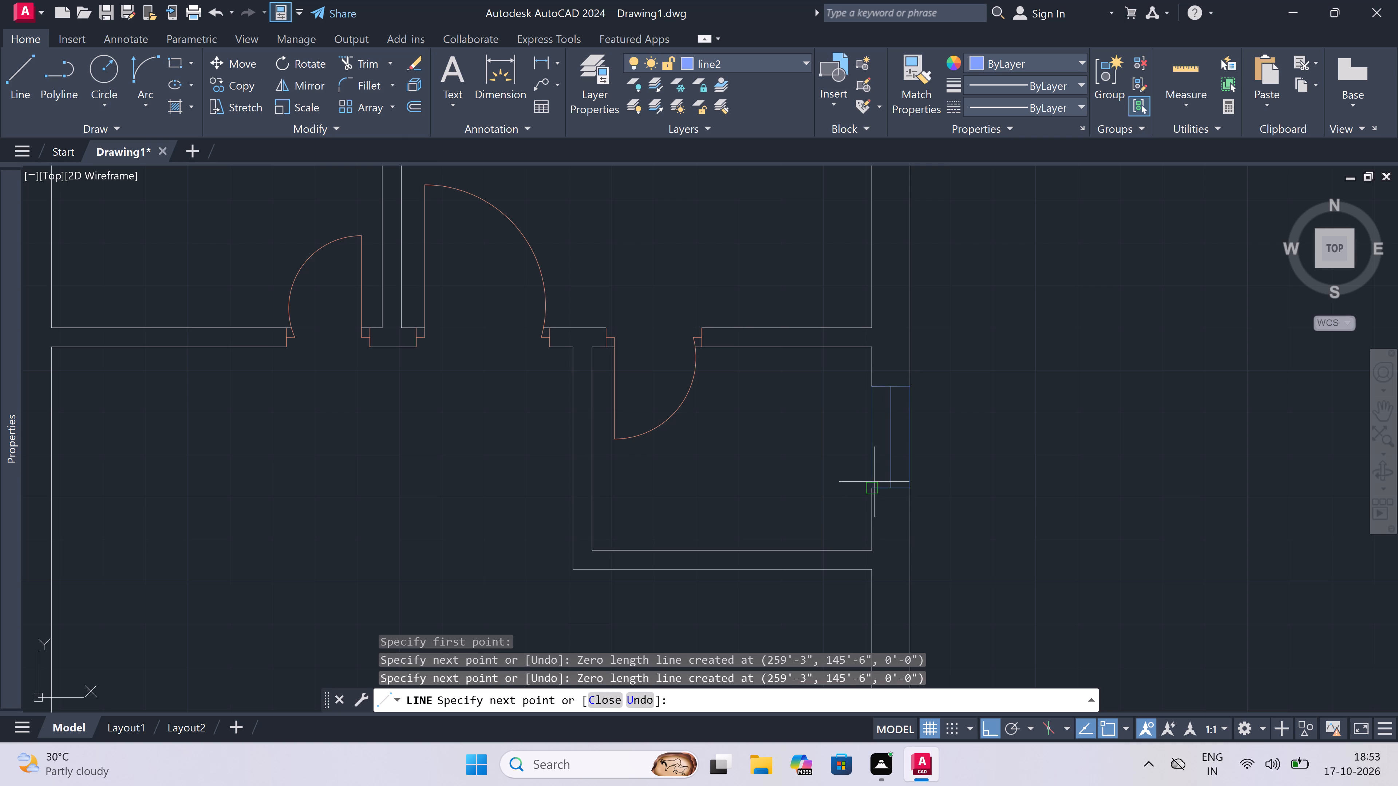
{"action": "double_click", "coordinate": [873, 483]}
{"action": "key", "text": "Escape"}
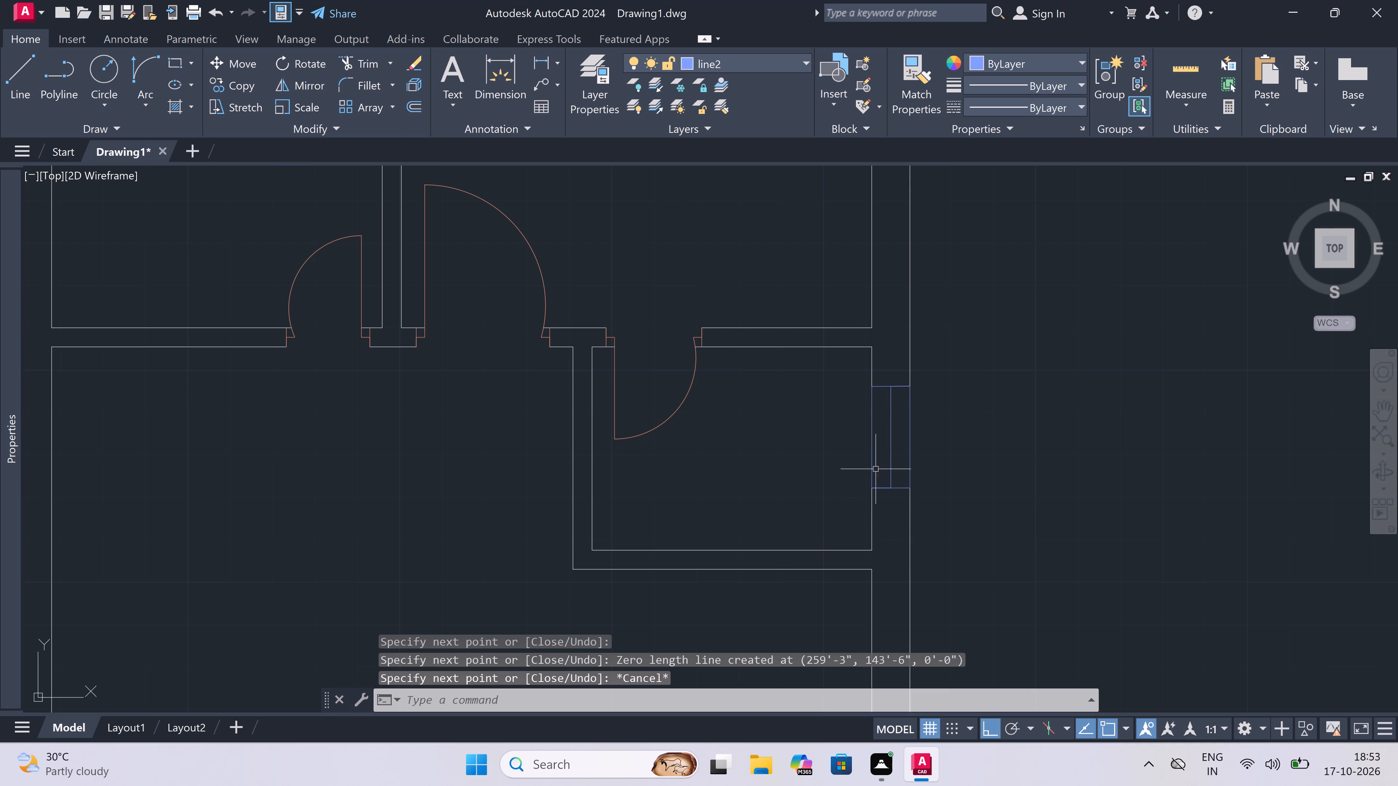
Draw a 2' window centreline upward within the right exterior wall of the left column's bottom-unit small room, with a jamb at each end.
{"action": "scroll", "coordinate": [883, 446], "scroll_direction": "down", "scroll_amount": 5}
{"action": "scroll", "coordinate": [751, 438], "scroll_direction": "up", "scroll_amount": 3}
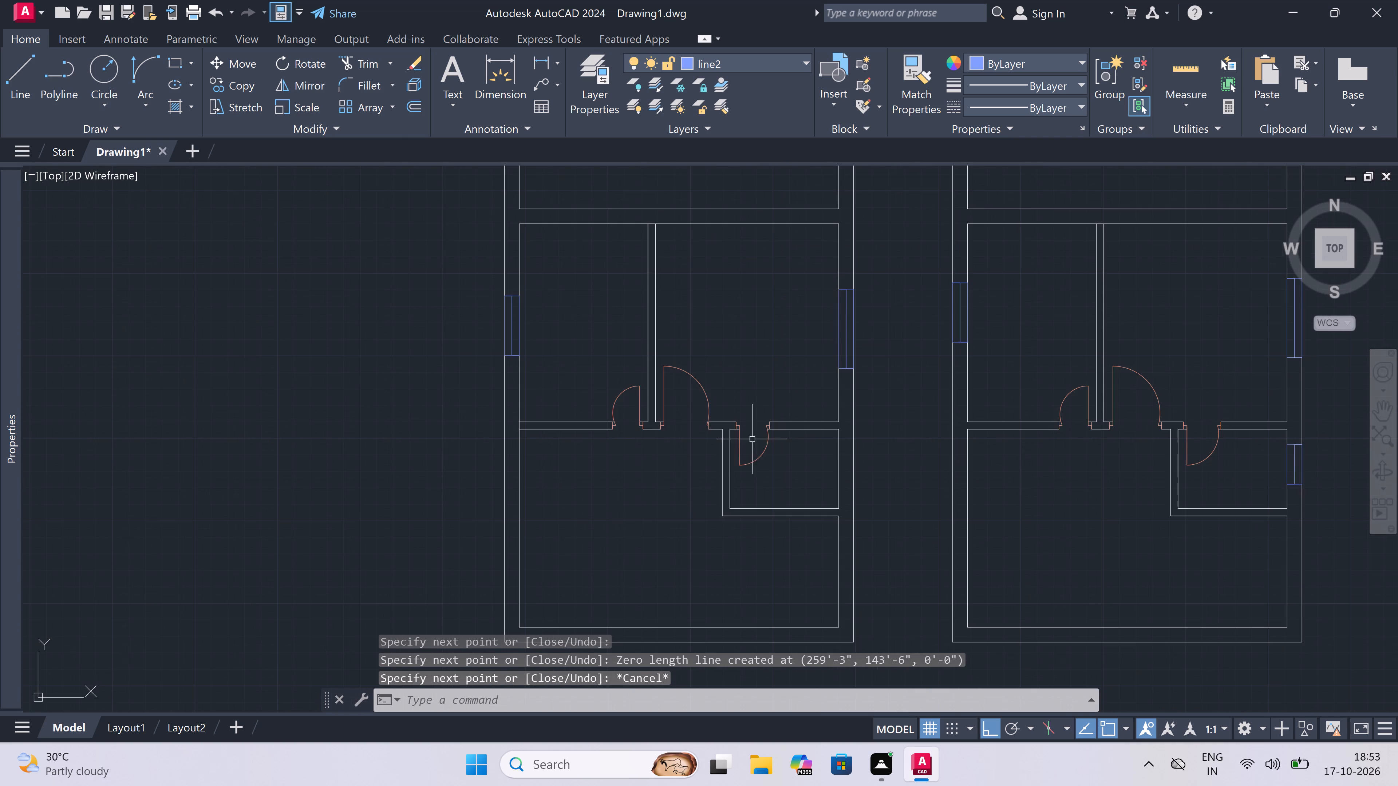
{"action": "scroll", "coordinate": [837, 458], "scroll_direction": "up", "scroll_amount": 1}
{"action": "key", "text": "space"}
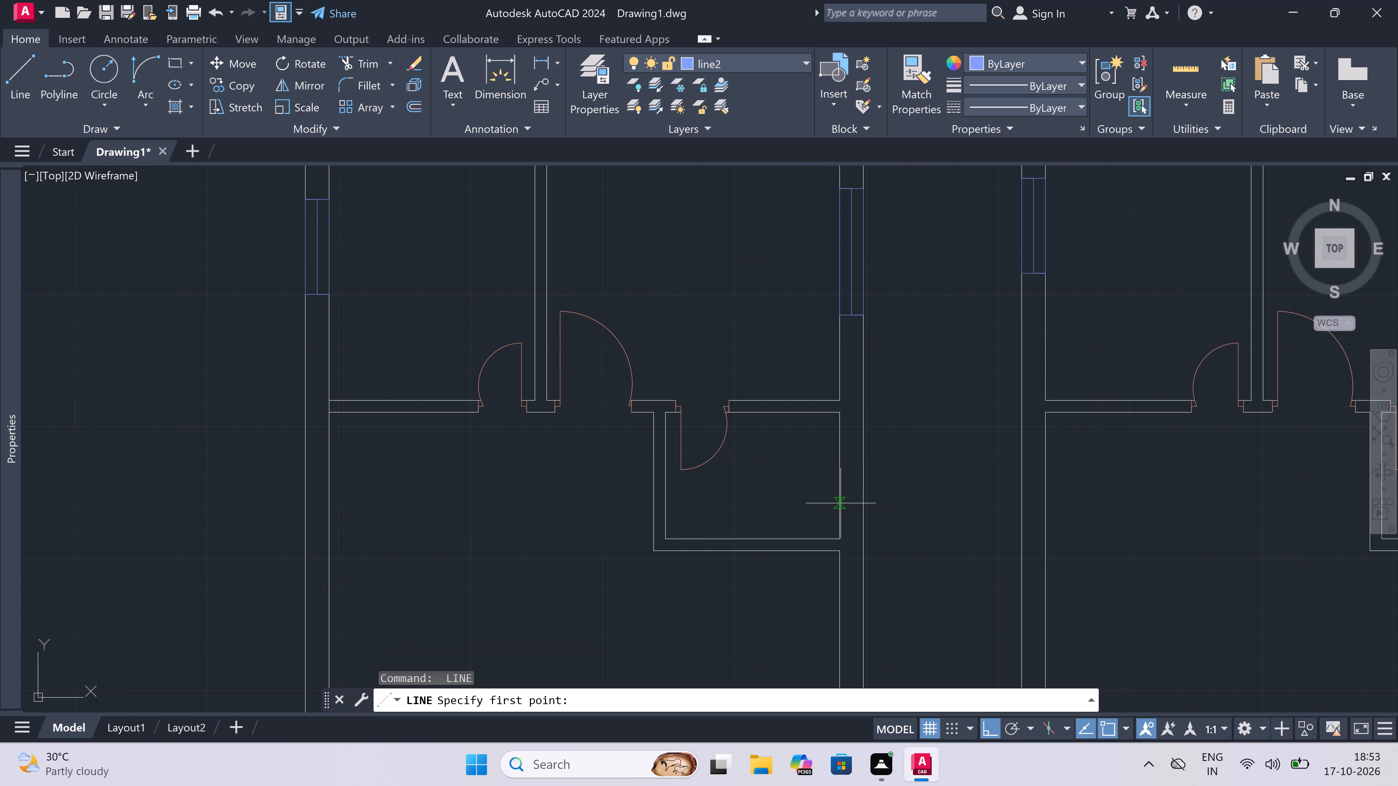
{"action": "left_click", "coordinate": [841, 508]}
{"action": "double_click", "coordinate": [864, 503]}
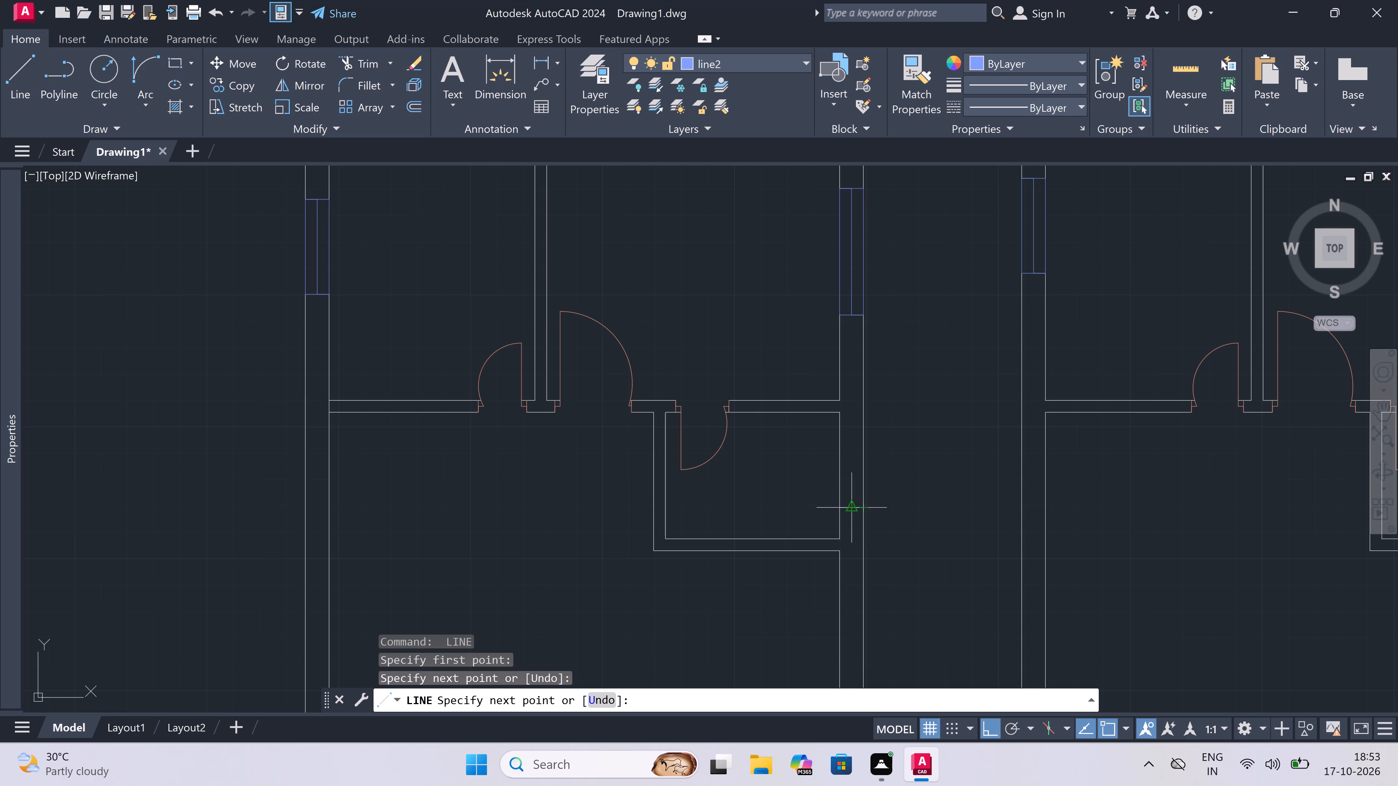
{"action": "left_click", "coordinate": [852, 502]}
{"action": "type", "text": "2'"}
{"action": "key", "text": "space"}
{"action": "left_click", "coordinate": [839, 449]}
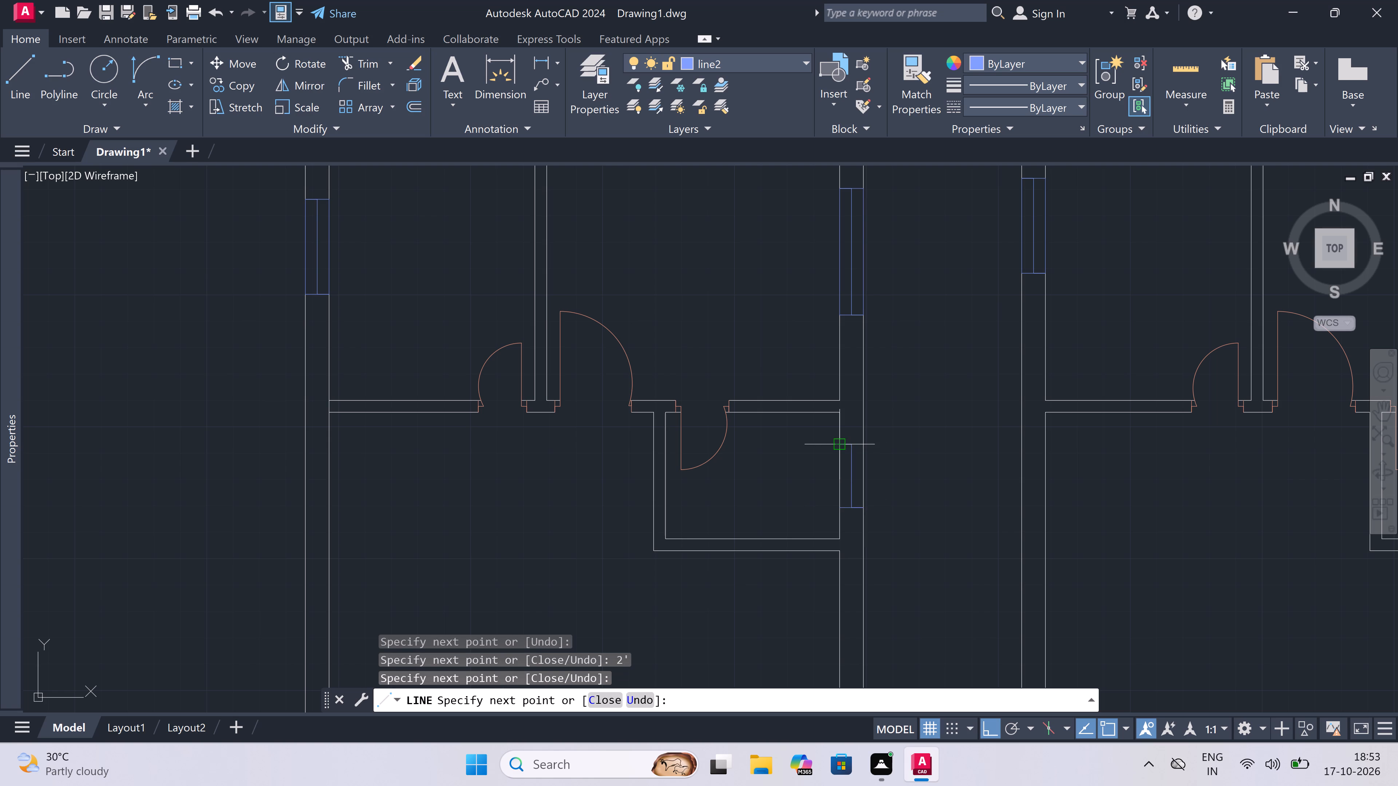
{"action": "left_click", "coordinate": [857, 448]}
{"action": "scroll", "coordinate": [858, 449], "scroll_direction": "up", "scroll_amount": 2}
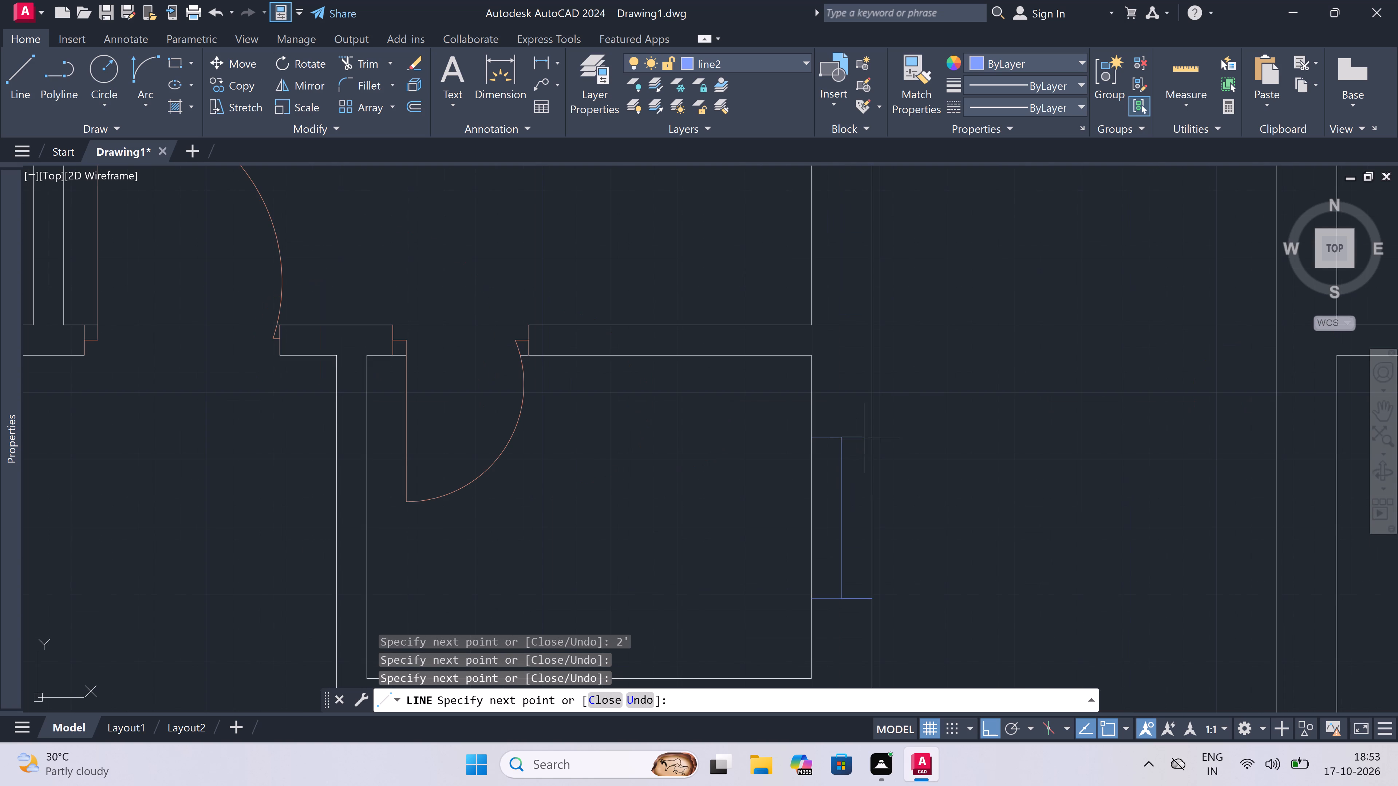
{"action": "double_click", "coordinate": [871, 439]}
{"action": "key", "text": "Escape"}
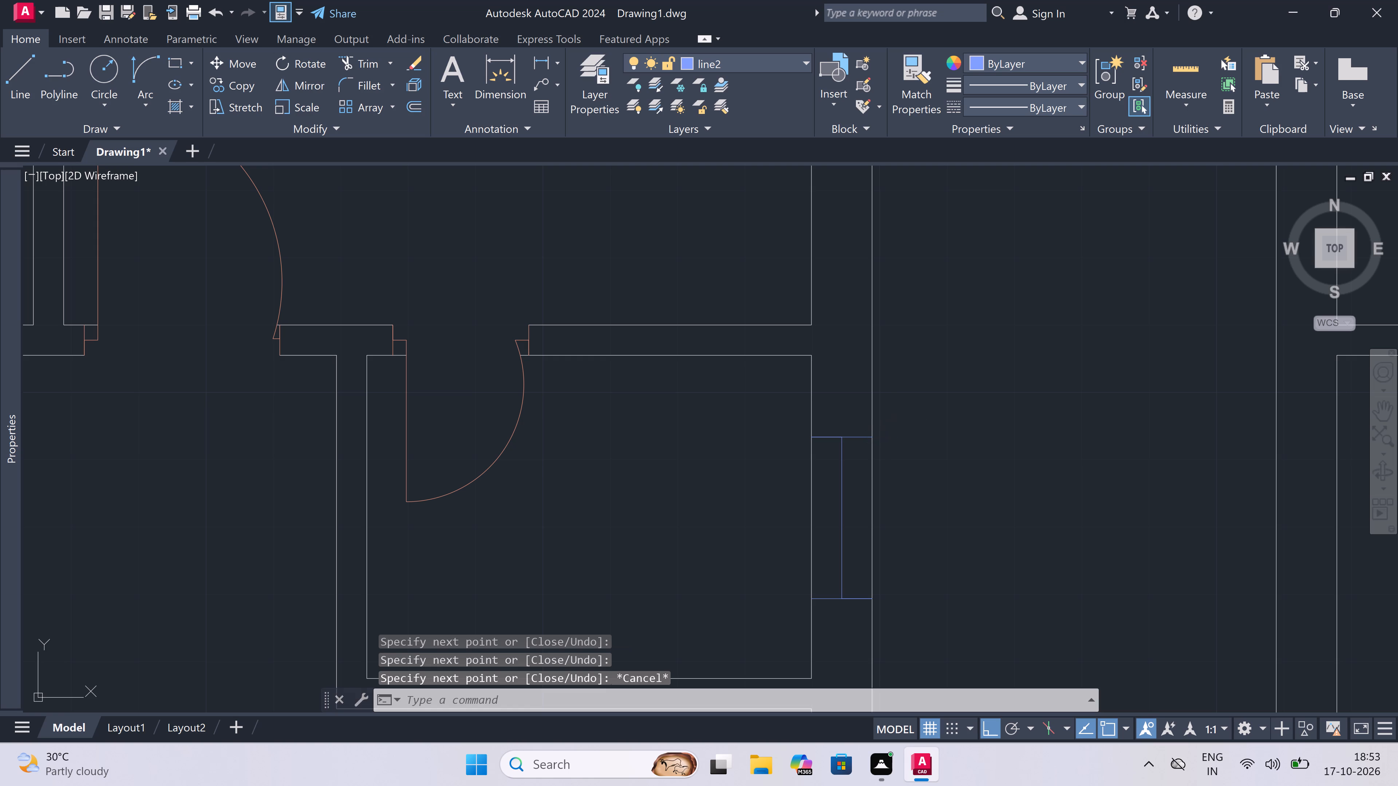
Trim the outer and inner wall lines between the jambs of the left column's bottom-unit 2' window.
{"action": "type", "text": "tr"}
{"action": "key", "text": "space"}
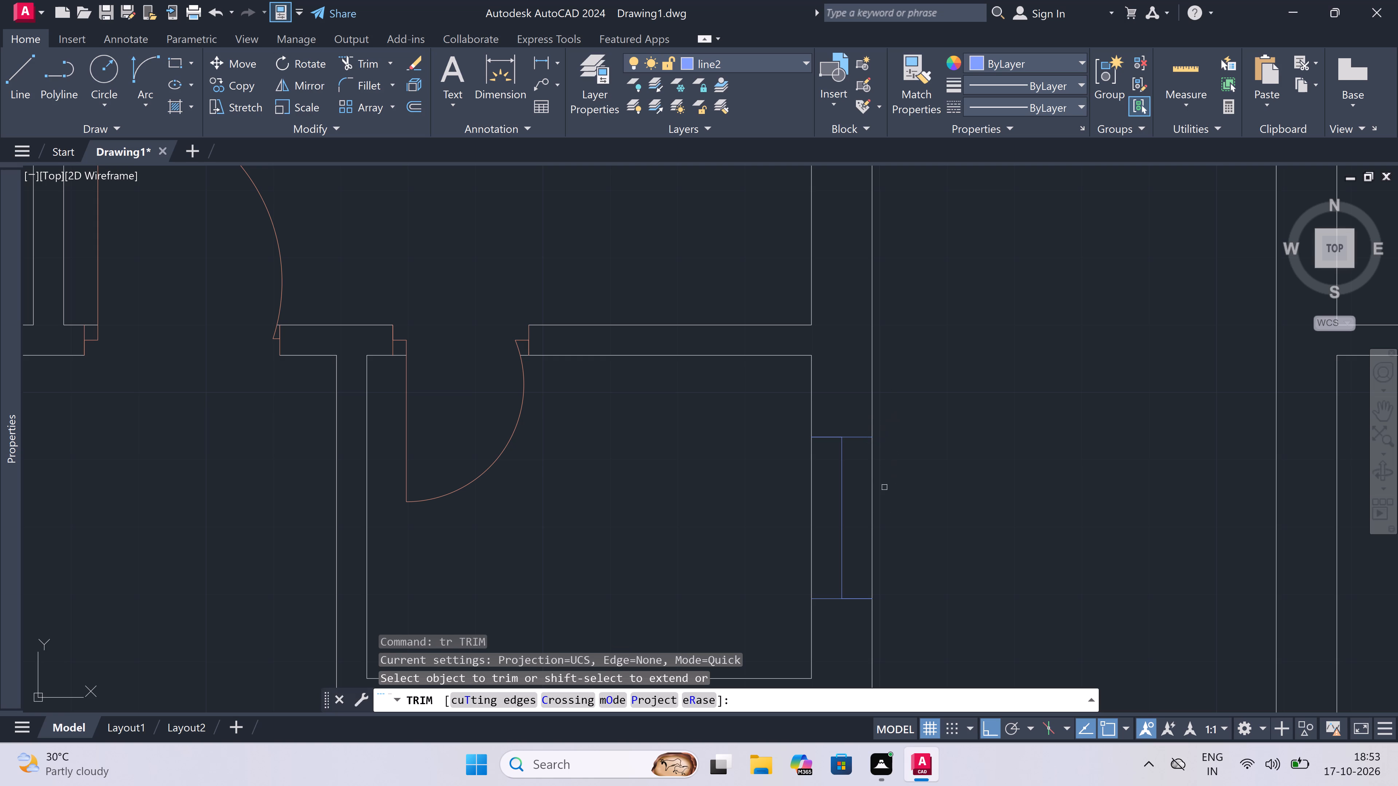
{"action": "double_click", "coordinate": [870, 512]}
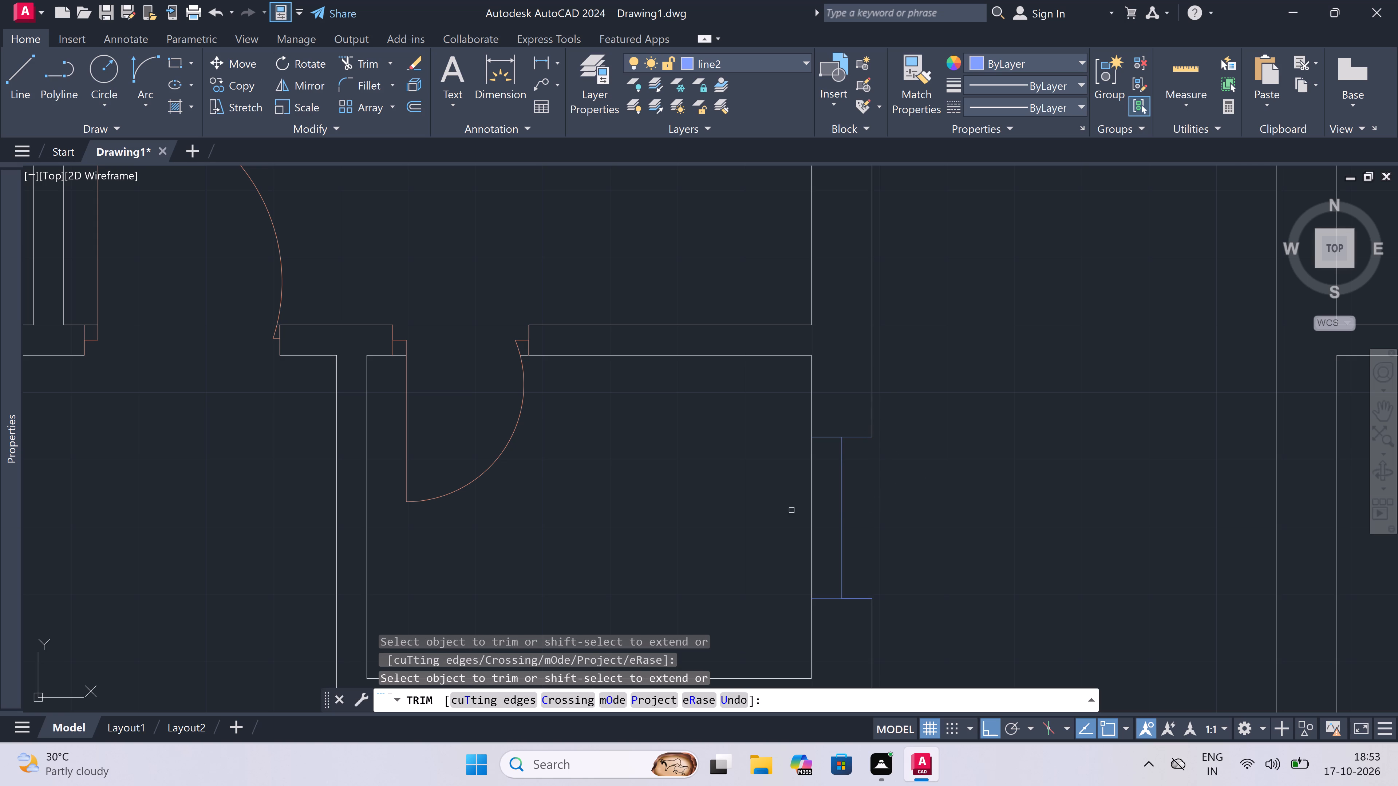
{"action": "left_click", "coordinate": [834, 503]}
{"action": "left_click", "coordinate": [799, 524]}
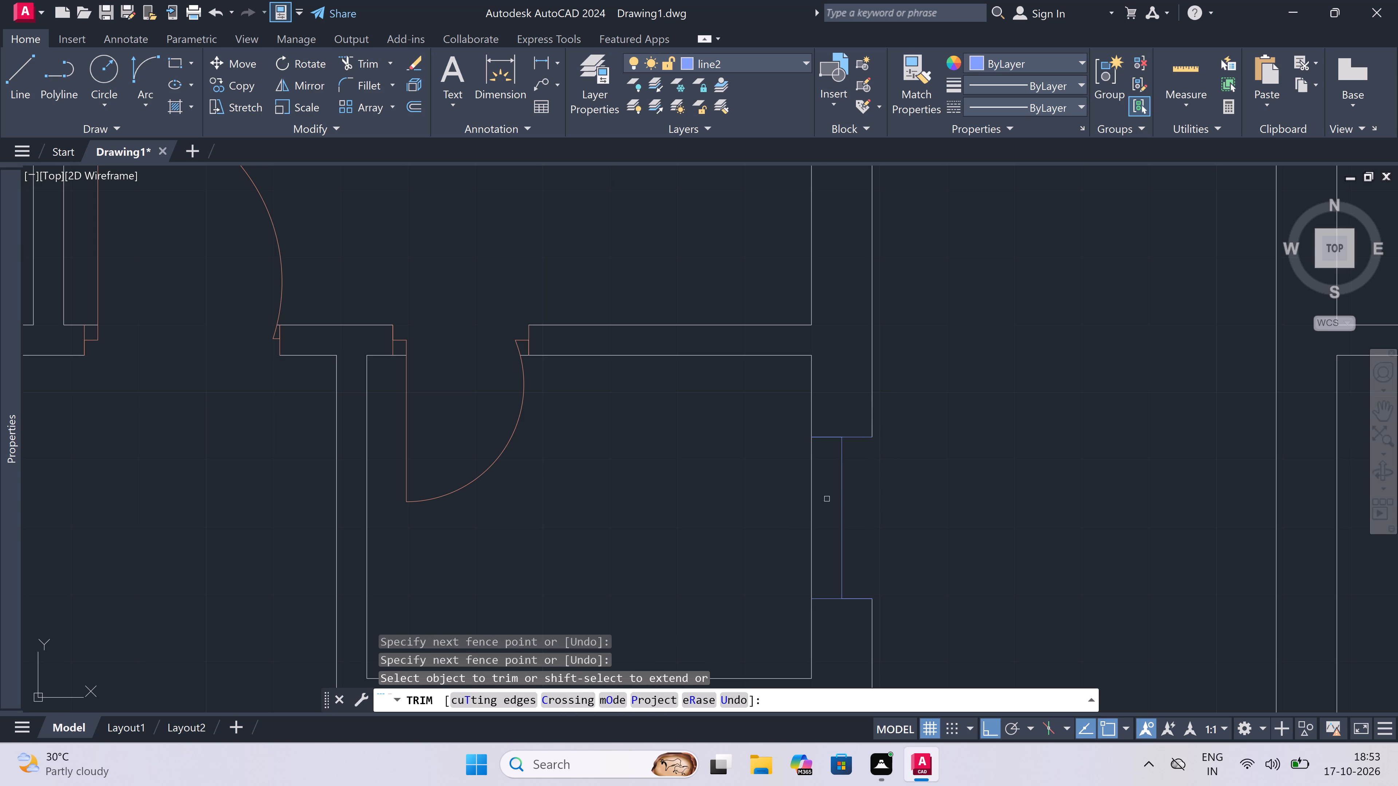
{"action": "left_click", "coordinate": [830, 499]}
{"action": "triple_click", "coordinate": [791, 528]}
{"action": "left_click", "coordinate": [791, 528]}
{"action": "key", "text": "Escape"}
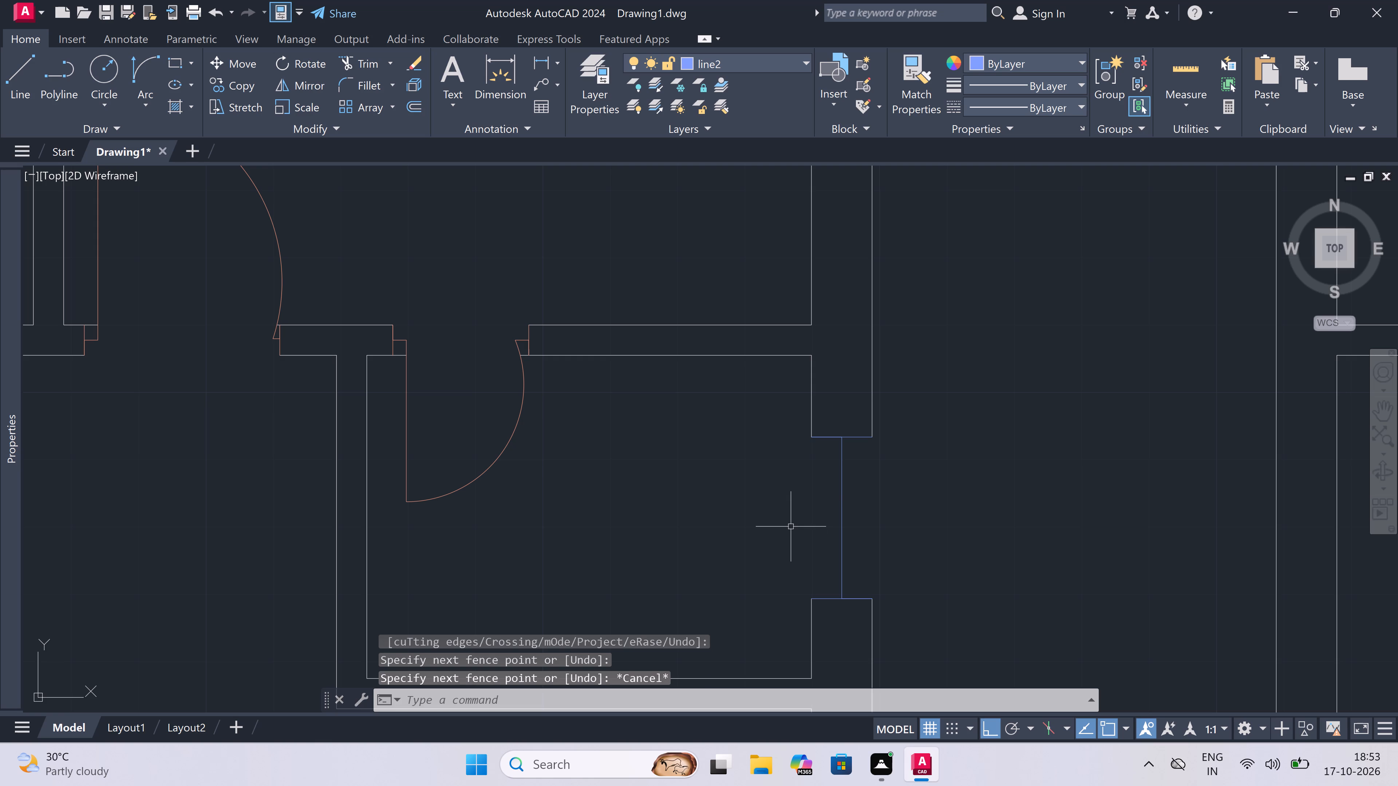
Draw the inner and outer face lines of the left column's bottom-unit 2' window between its jamb ends.
{"action": "key", "text": "l"}
{"action": "key", "text": "space"}
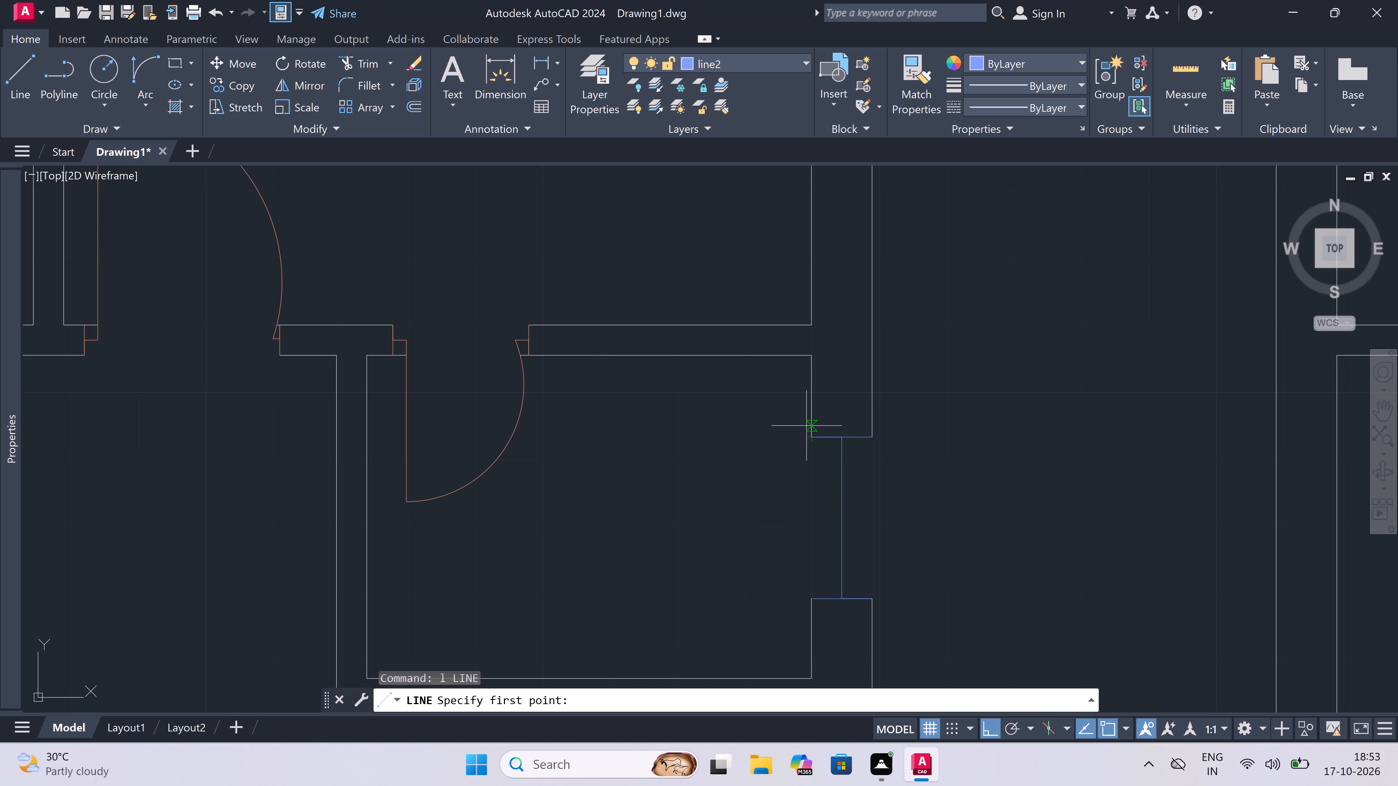
{"action": "double_click", "coordinate": [809, 440]}
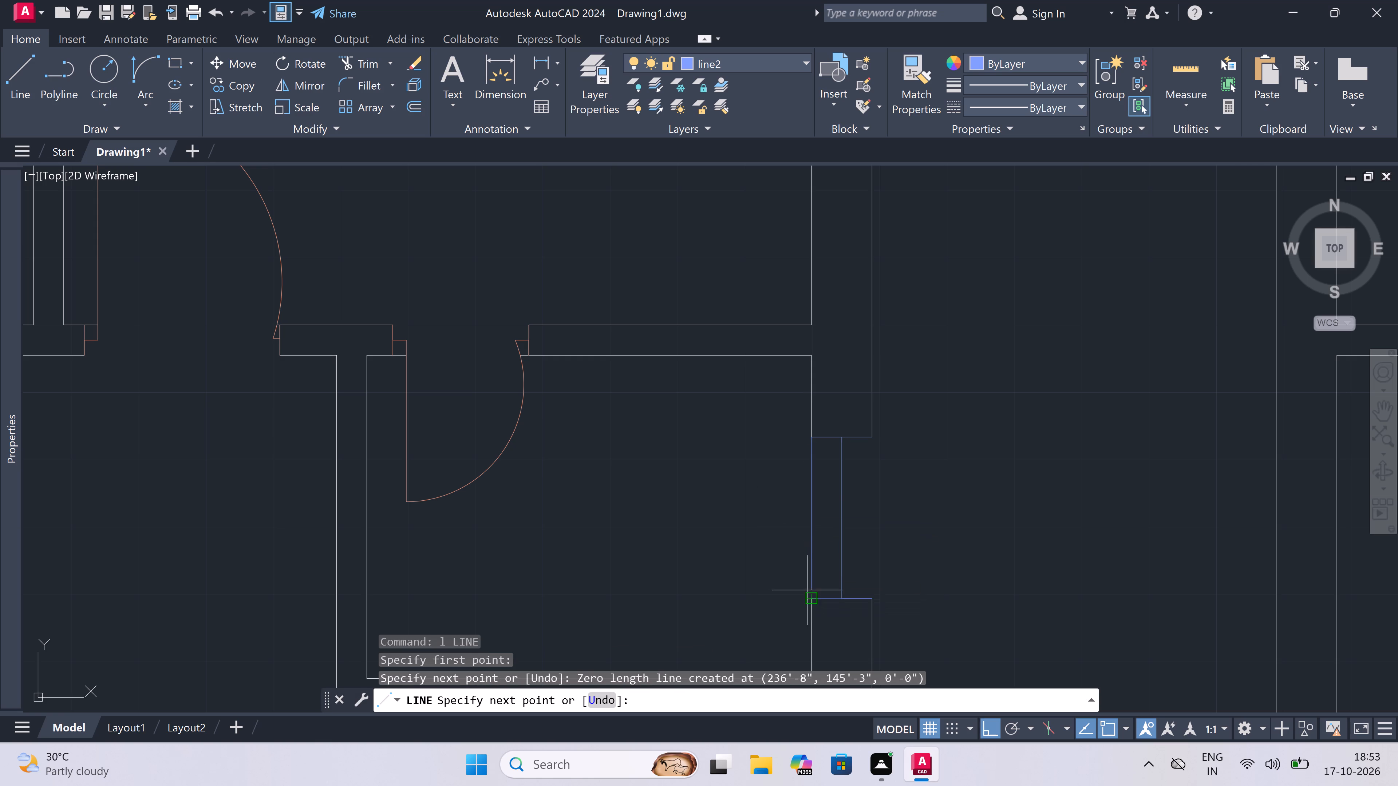
{"action": "double_click", "coordinate": [814, 595]}
{"action": "key", "text": "Escape"}
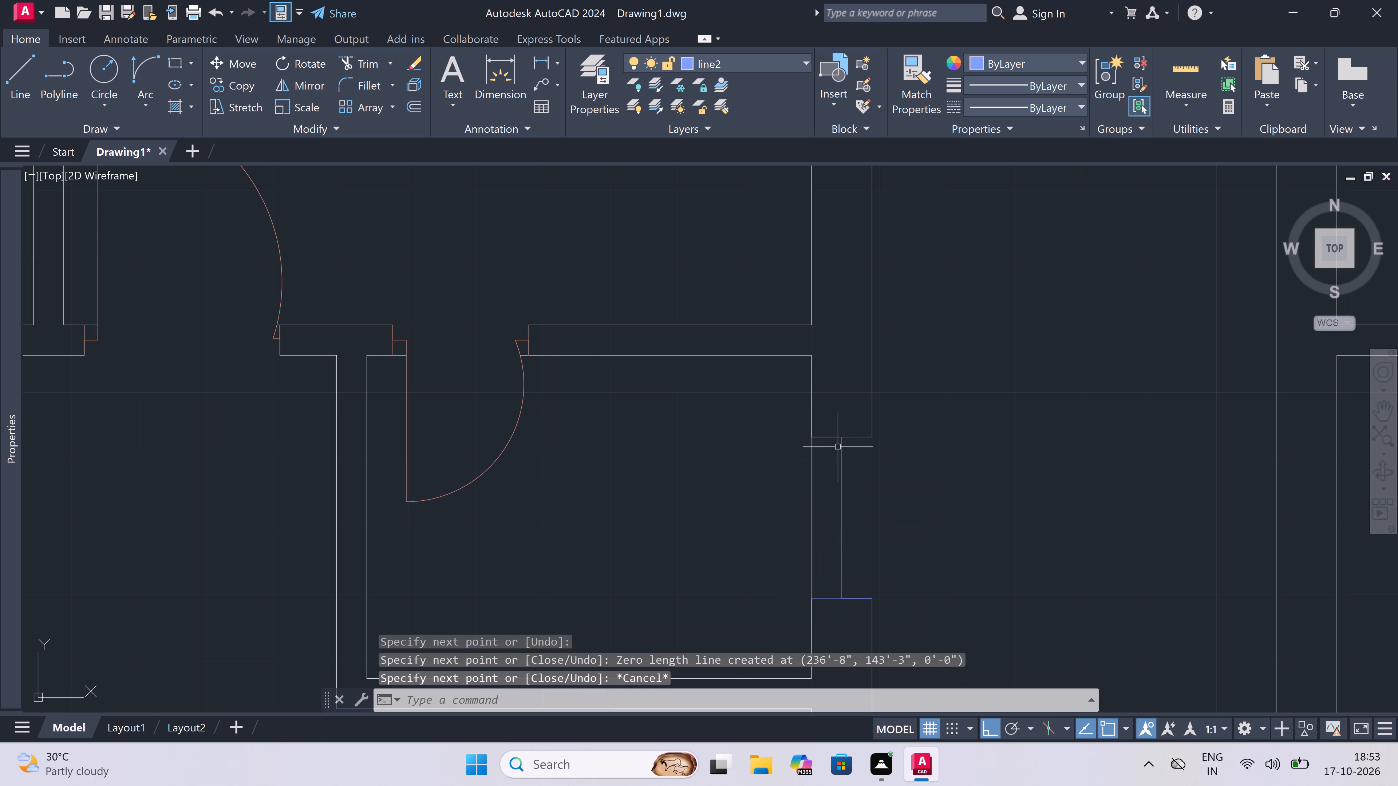
{"action": "key", "text": "space"}
{"action": "double_click", "coordinate": [877, 440]}
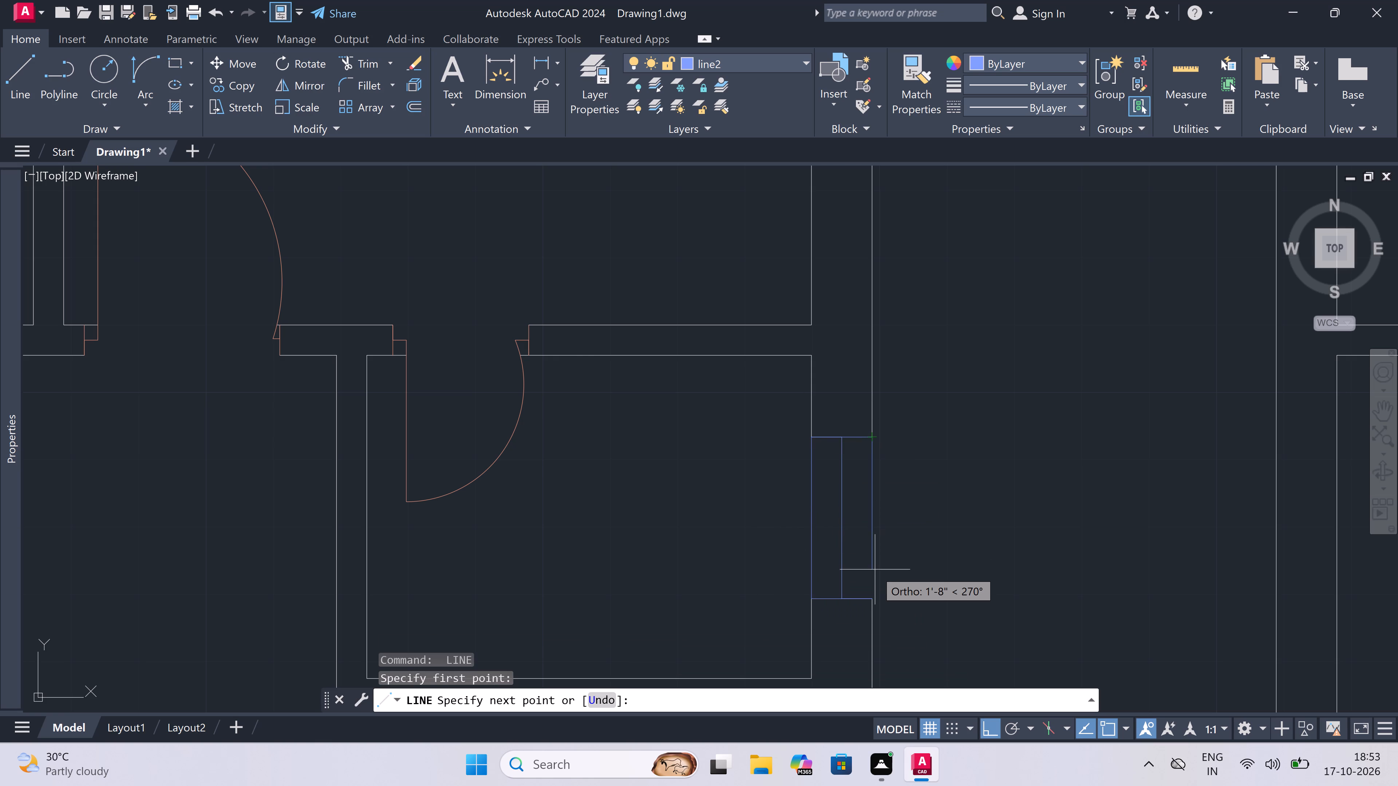
{"action": "double_click", "coordinate": [866, 606]}
{"action": "key", "text": "Escape"}
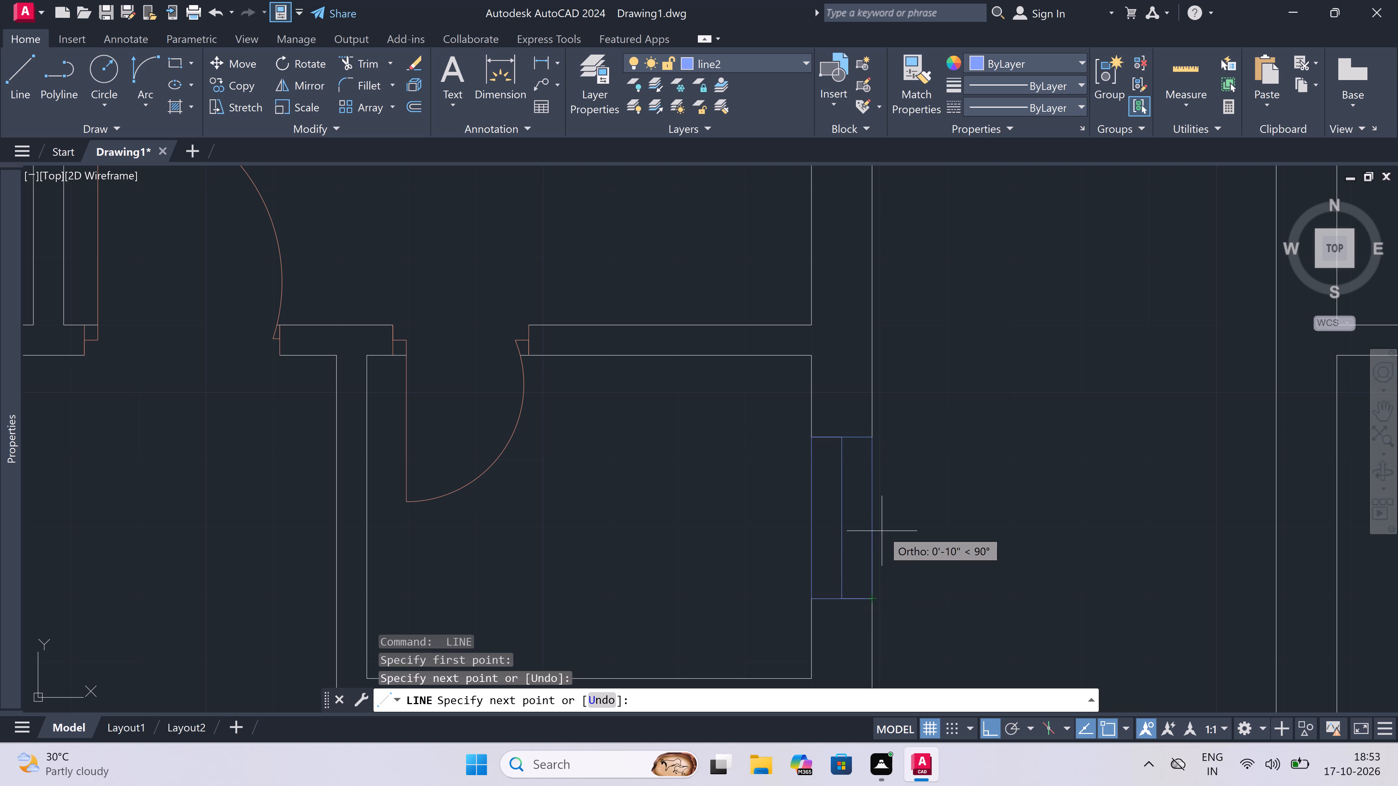
Make line1 the current layer.
{"action": "scroll", "coordinate": [864, 491], "scroll_direction": "down", "scroll_amount": 4}
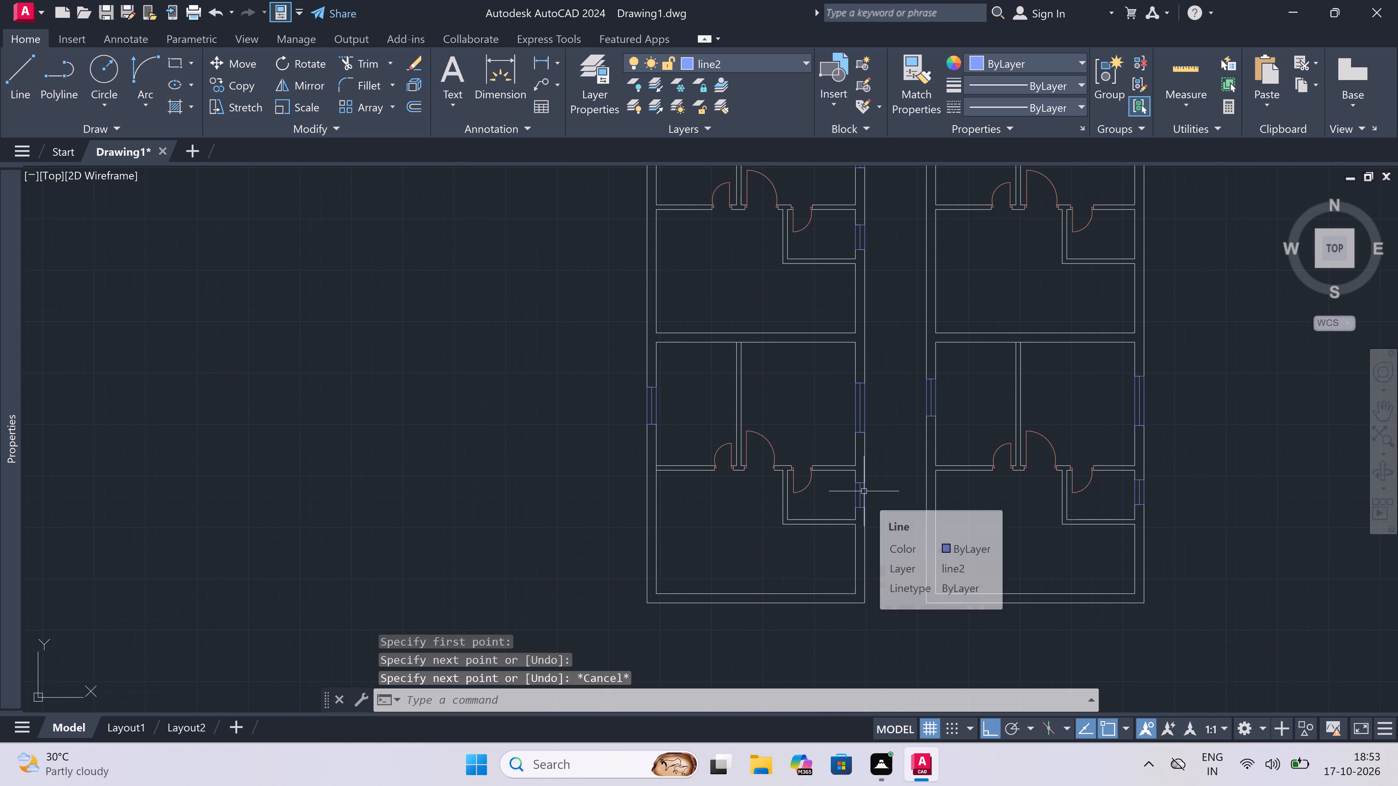
{"action": "double_click", "coordinate": [790, 57]}
{"action": "double_click", "coordinate": [758, 56]}
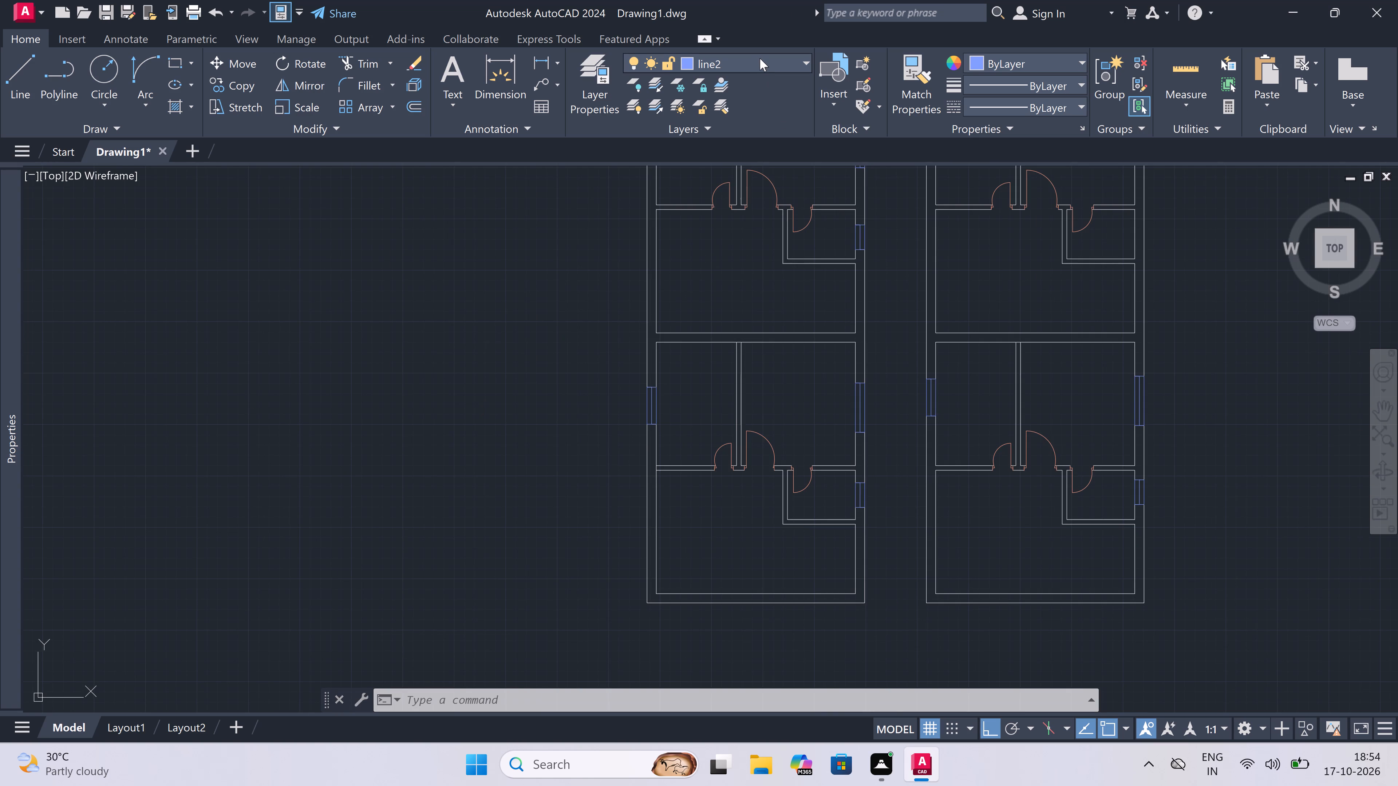
{"action": "double_click", "coordinate": [760, 57]}
{"action": "left_click", "coordinate": [761, 62]}
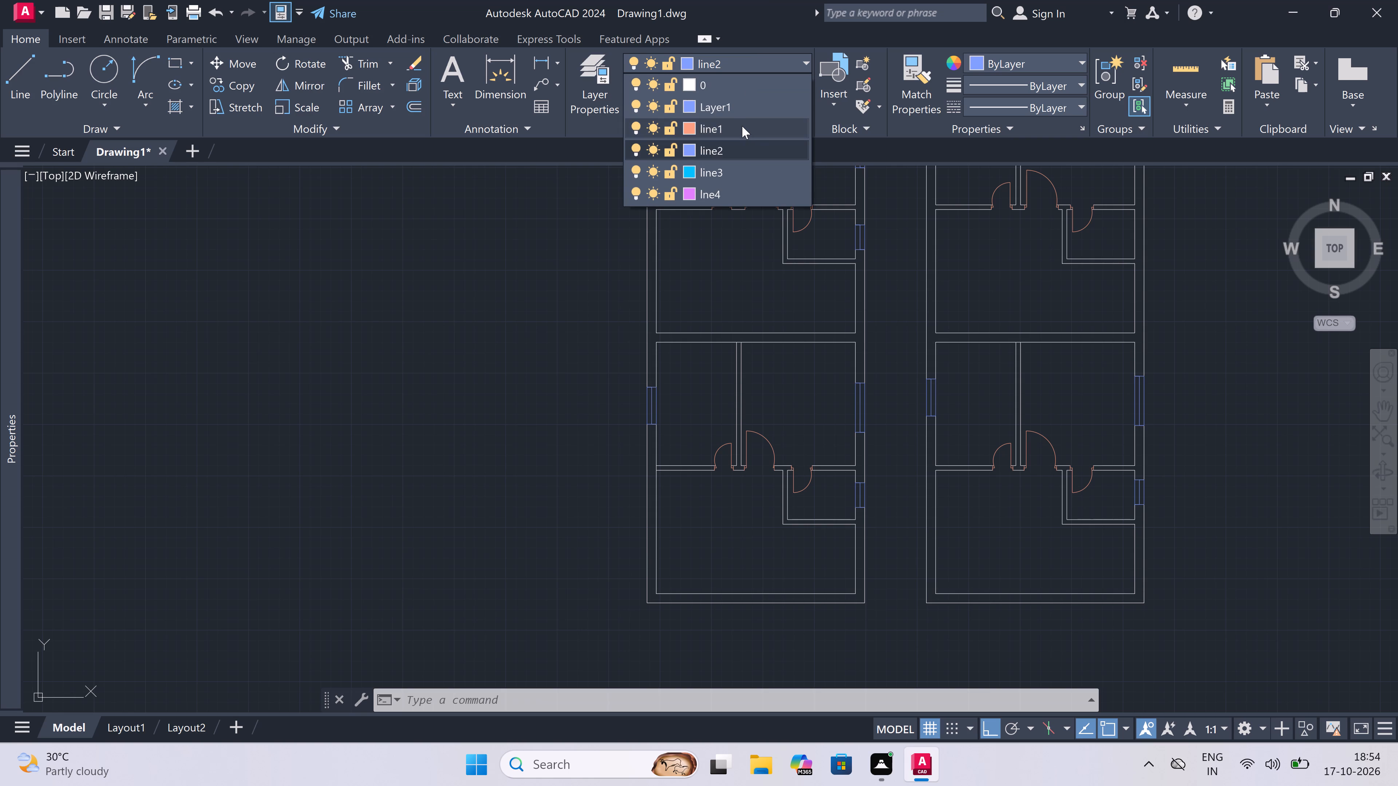
{"action": "double_click", "coordinate": [742, 124]}
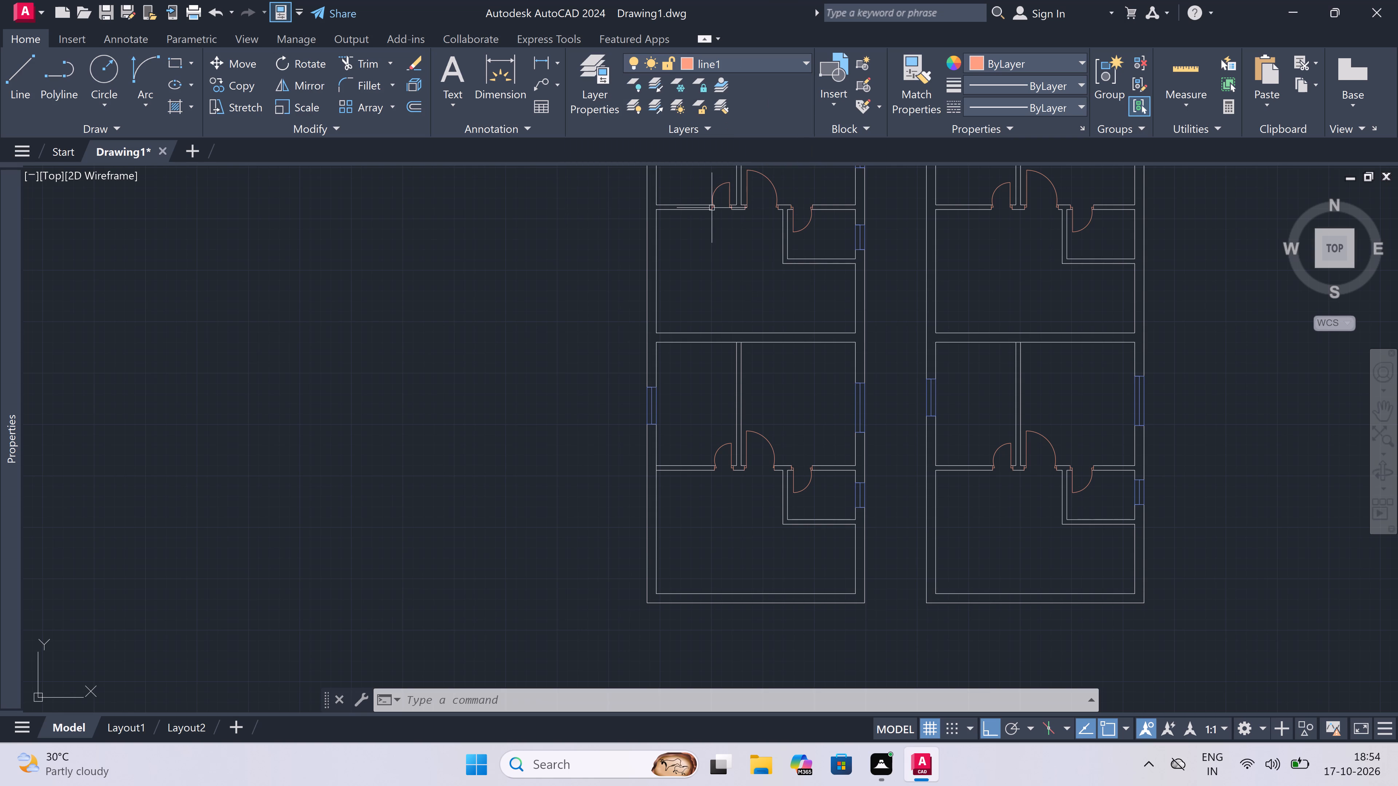
Draw the lower door jamb across the left exterior wall of the right column's bottom unit, with a 2" stop and a 3' leaf into the room.
{"action": "key", "text": "l"}
{"action": "key", "text": "space"}
{"action": "scroll", "coordinate": [858, 587], "scroll_direction": "up", "scroll_amount": 3}
{"action": "scroll", "coordinate": [864, 584], "scroll_direction": "down", "scroll_amount": 2}
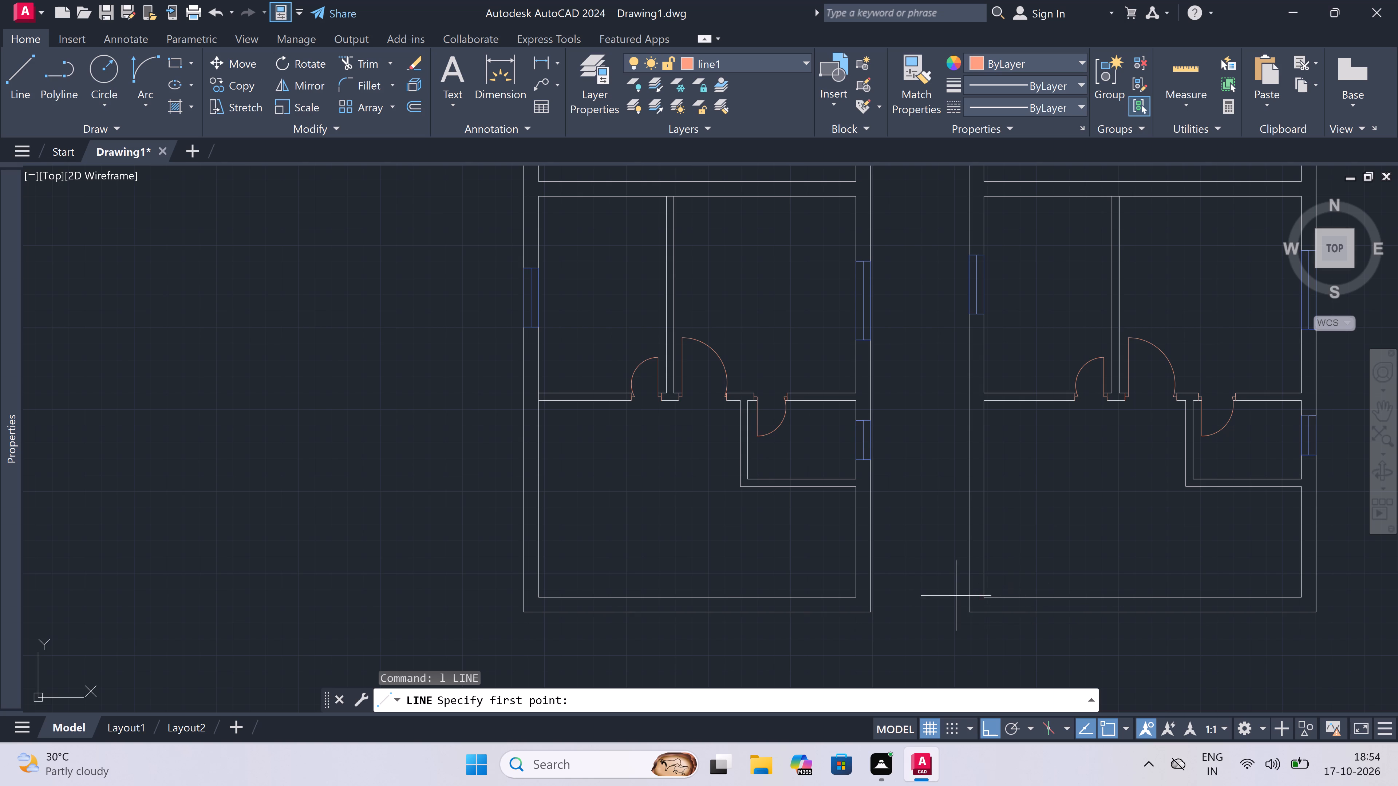
{"action": "scroll", "coordinate": [955, 599], "scroll_direction": "up", "scroll_amount": 1}
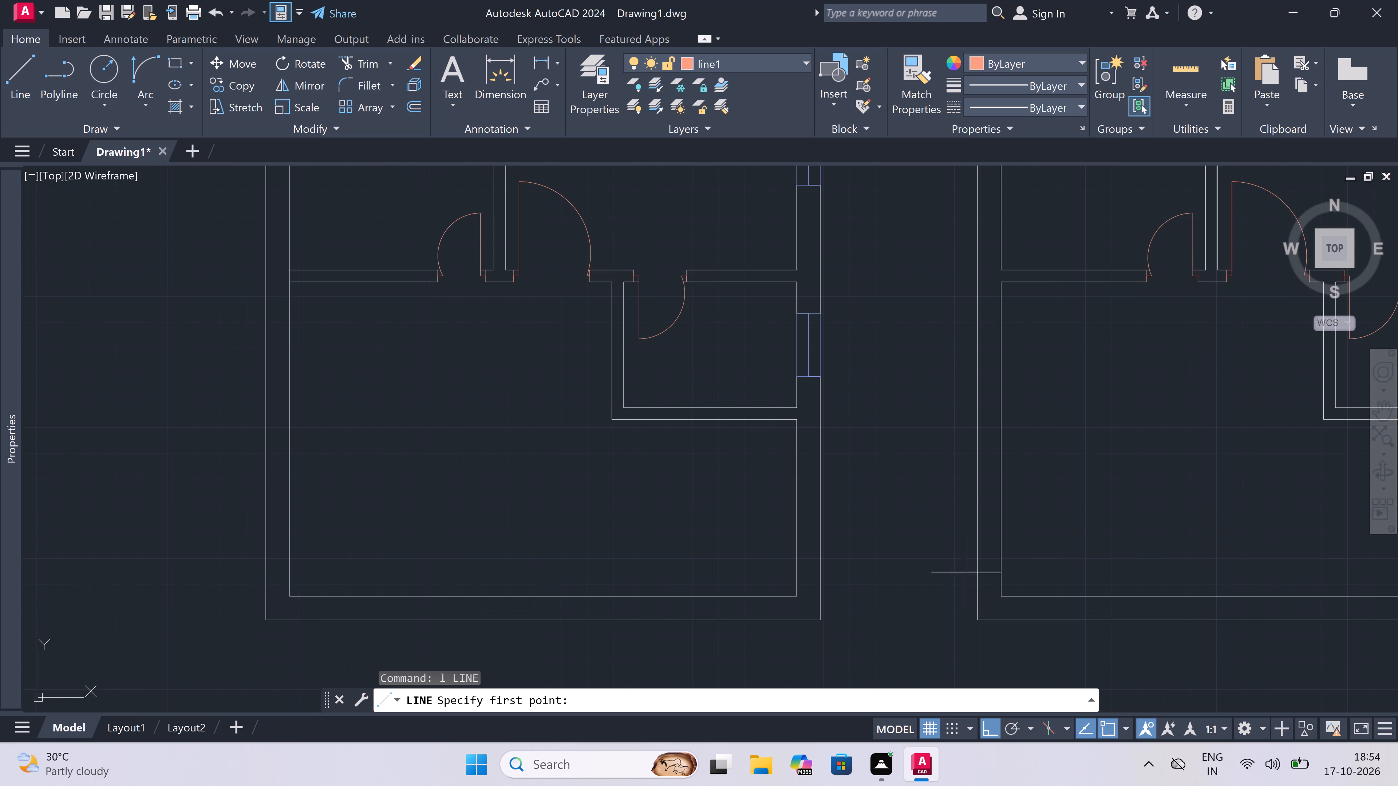
{"action": "left_click", "coordinate": [978, 576]}
{"action": "double_click", "coordinate": [995, 576]}
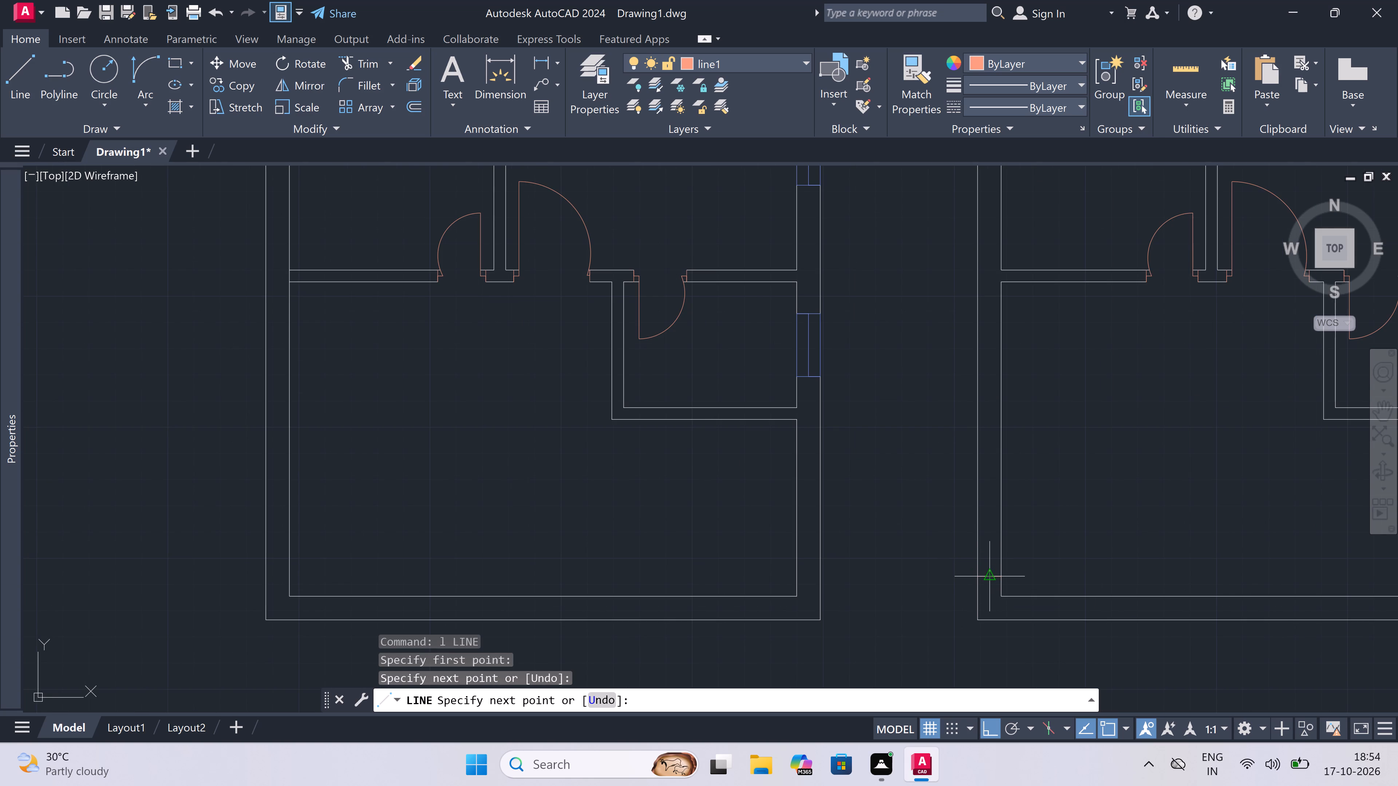
{"action": "triple_click", "coordinate": [992, 576]}
{"action": "type", "text": "2\""}
{"action": "key", "text": "space"}
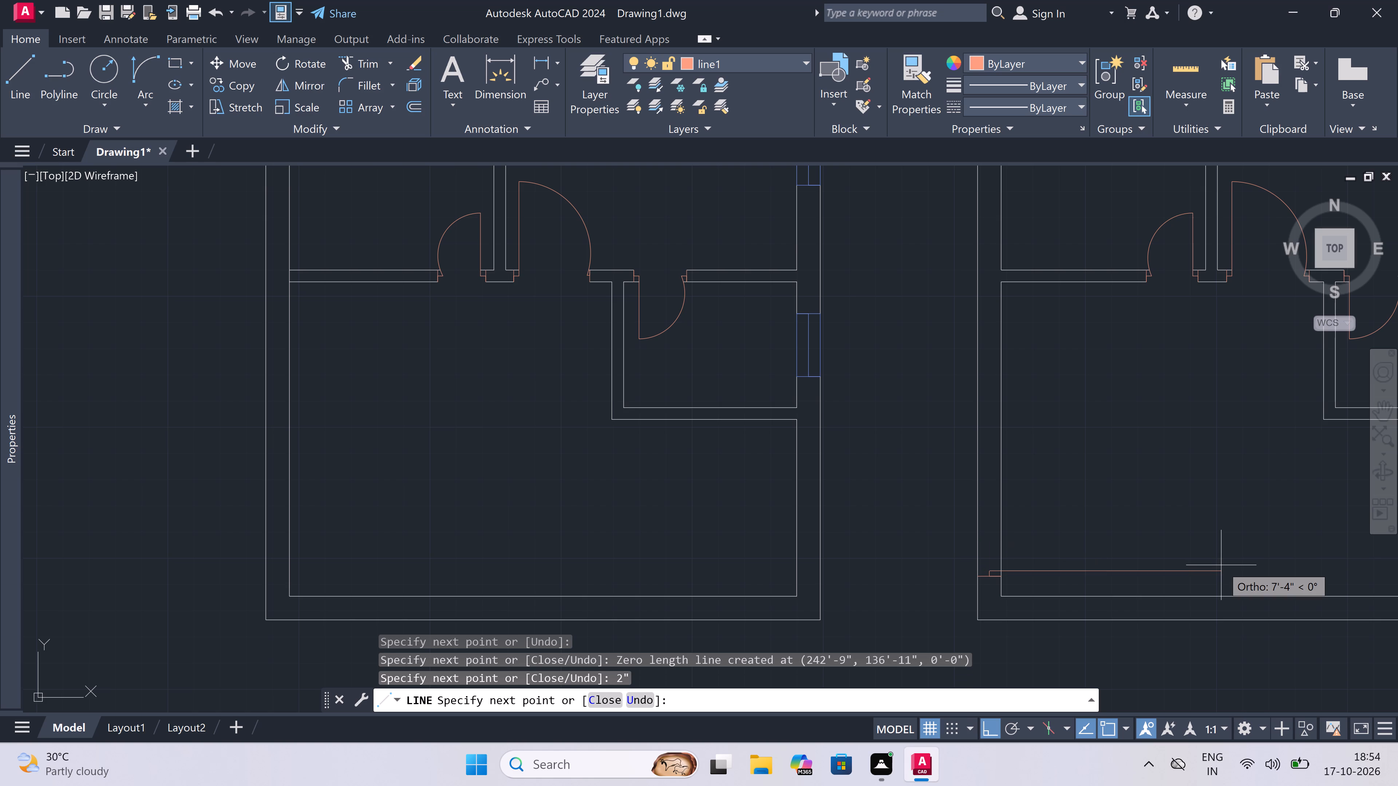
{"action": "key", "text": "4"}
{"action": "key", "text": "BackSpace"}
{"action": "type", "text": "3'"}
{"action": "key", "text": "space"}
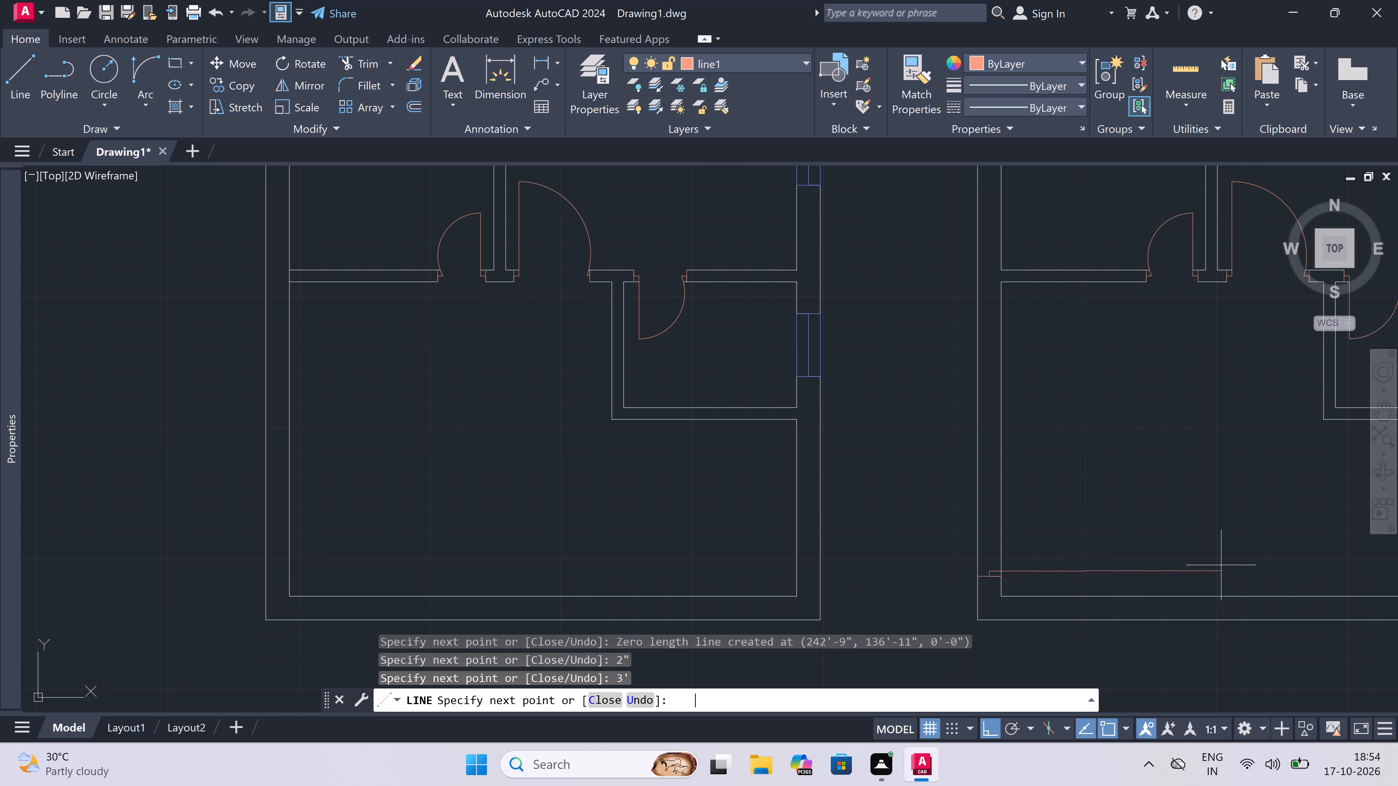
{"action": "key", "text": "Escape"}
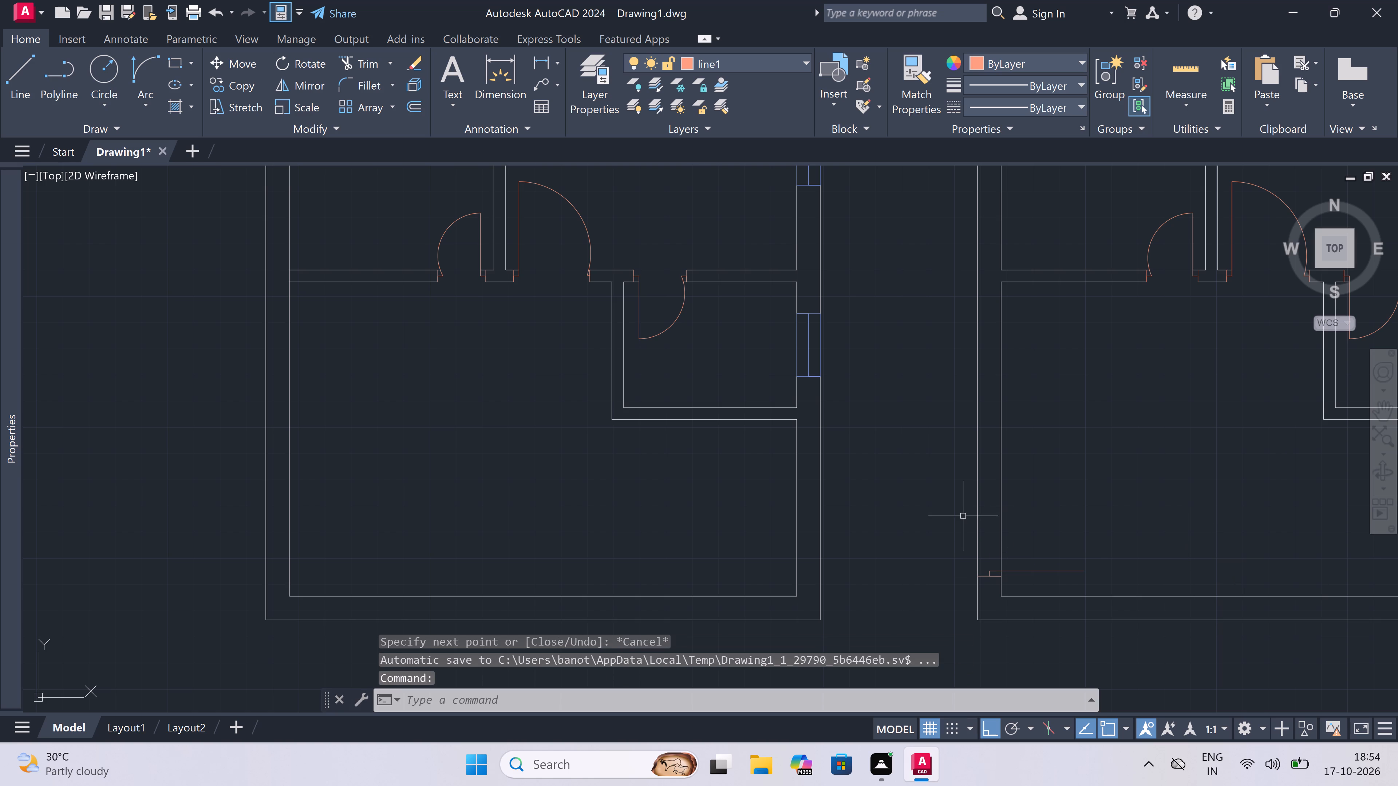
Draw the upper door jamb across the same left exterior wall, with a 2" stop running down from its midpoint.
{"action": "key", "text": "space"}
{"action": "scroll", "coordinate": [996, 534], "scroll_direction": "up", "scroll_amount": 1}
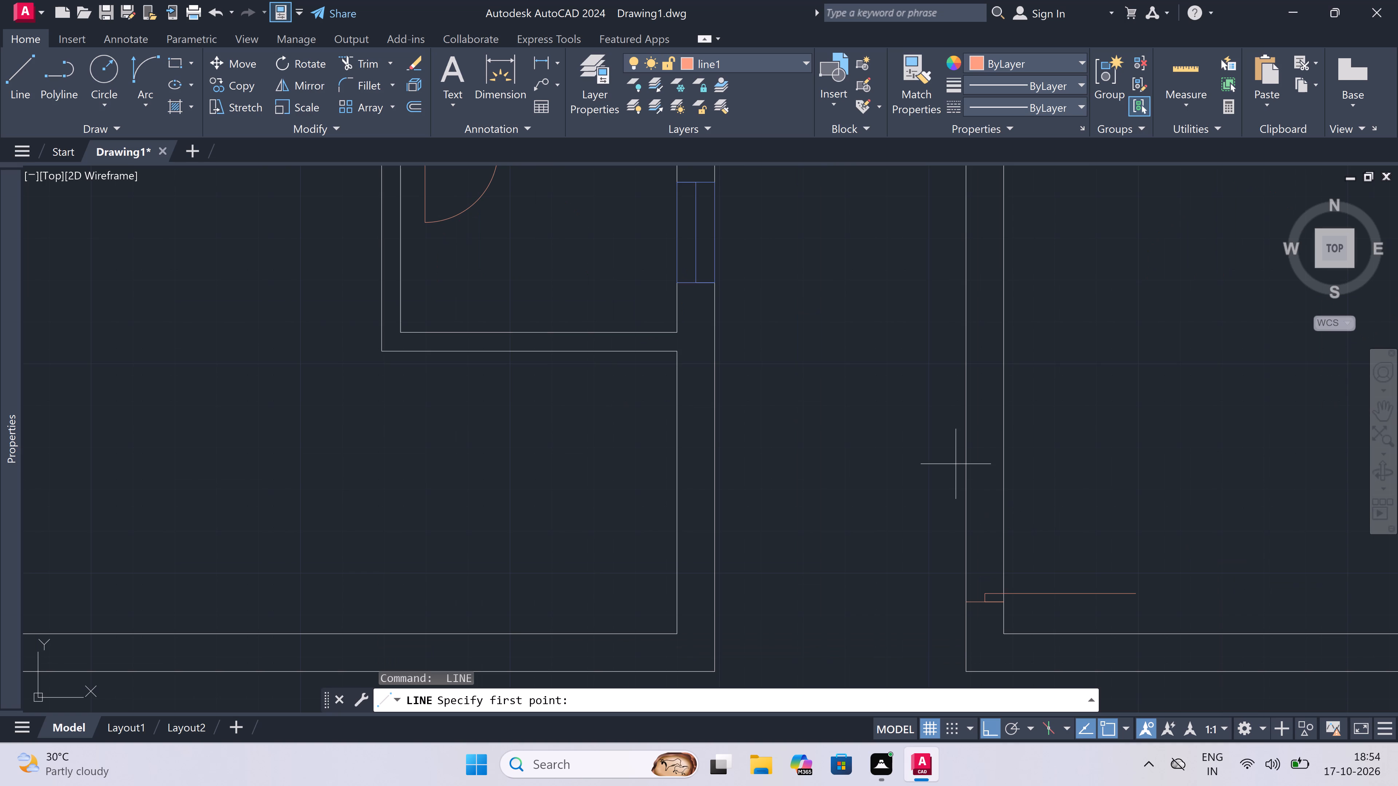
{"action": "left_click", "coordinate": [967, 464]}
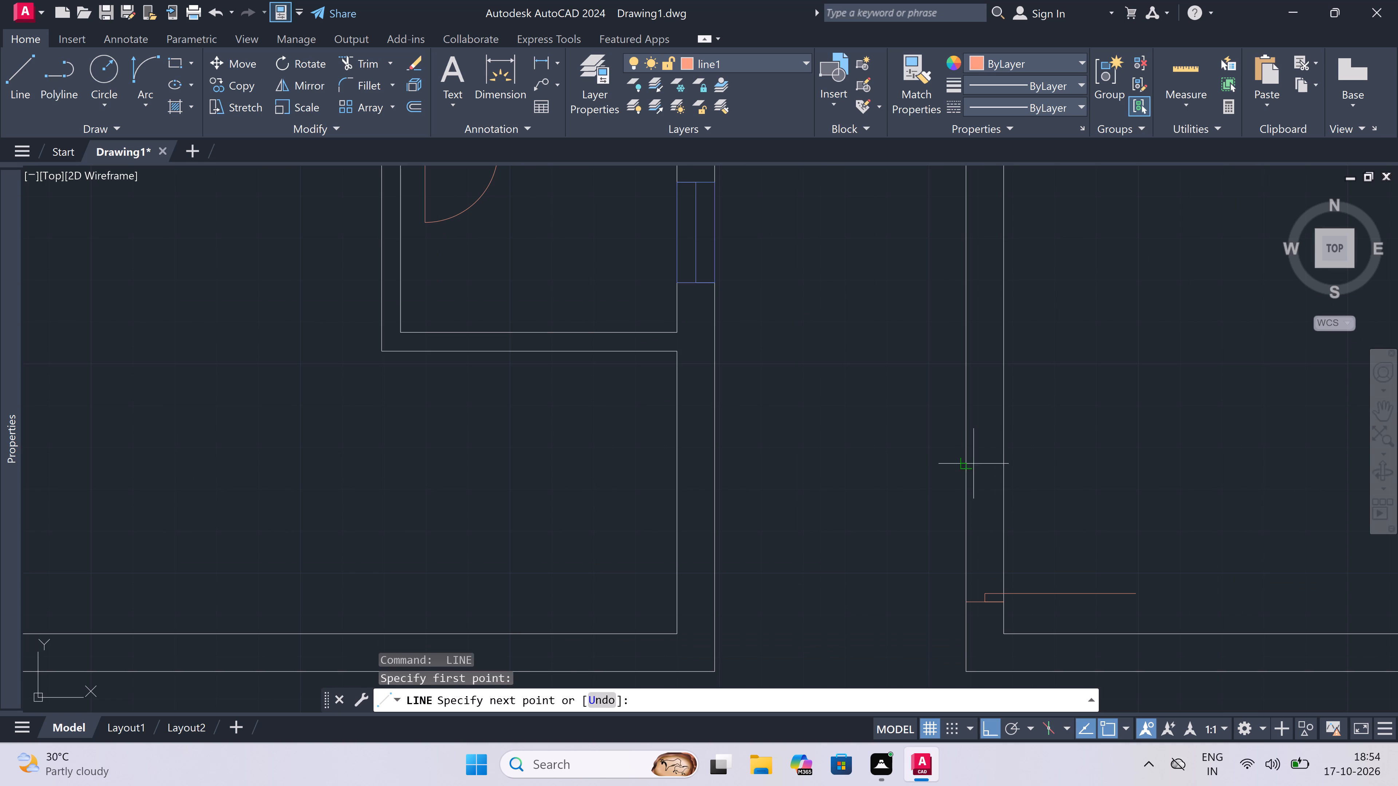
{"action": "left_click", "coordinate": [1003, 467]}
{"action": "double_click", "coordinate": [976, 463]}
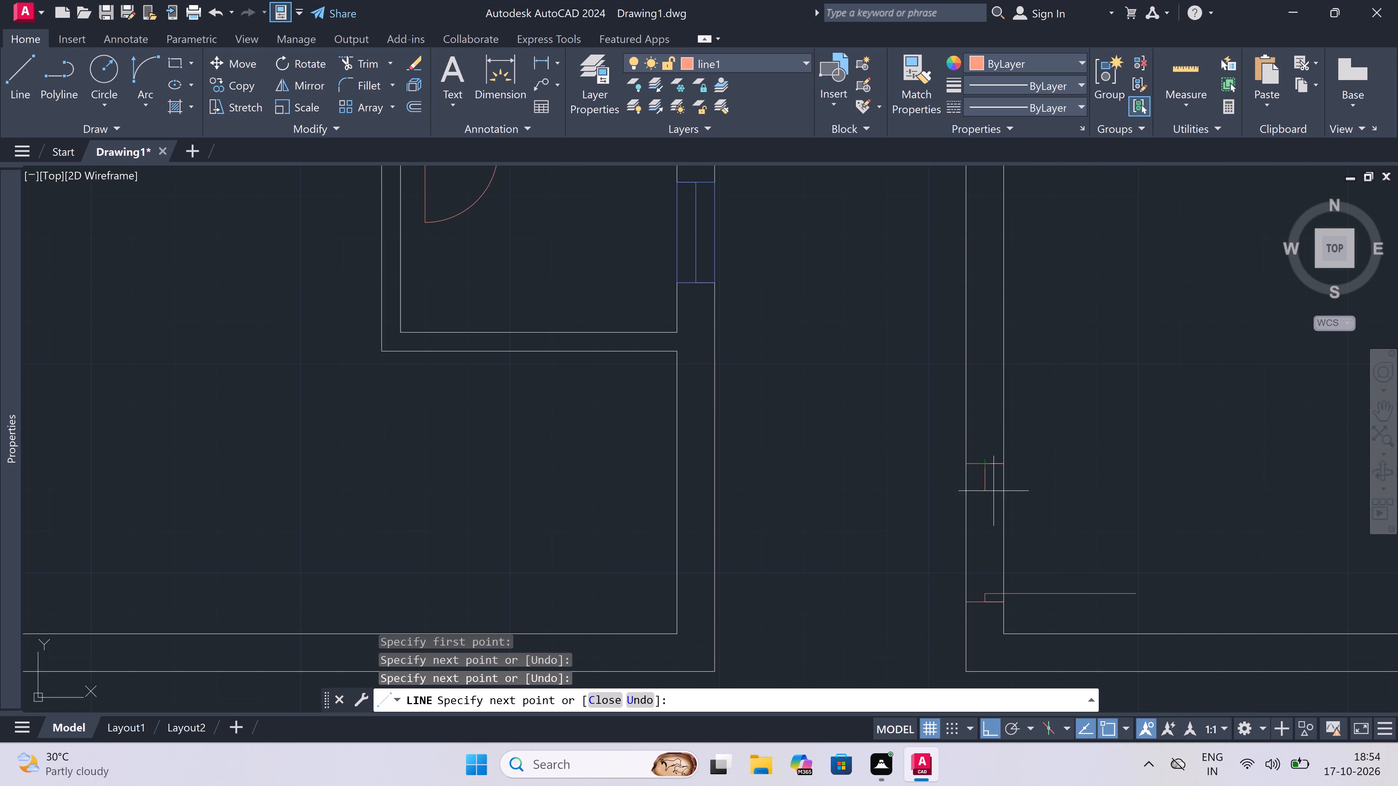
{"action": "type", "text": "2\""}
{"action": "key", "text": "space"}
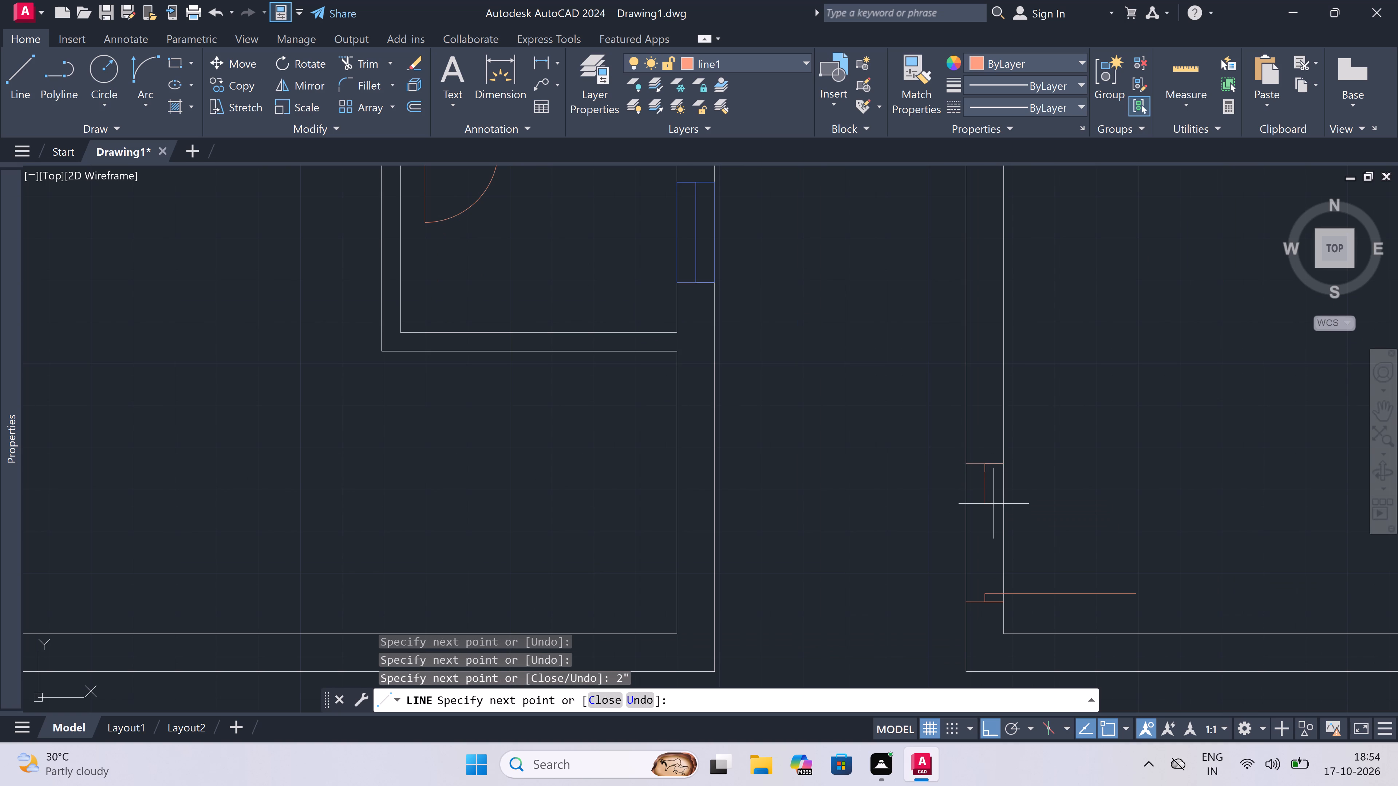
{"action": "key", "text": "Escape"}
Draw the lower door jamb across the right exterior wall of the left column's bottom unit, with a 2" stop and a 3' leaf into the room.
{"action": "key", "text": "space"}
{"action": "scroll", "coordinate": [722, 578], "scroll_direction": "down", "scroll_amount": 1}
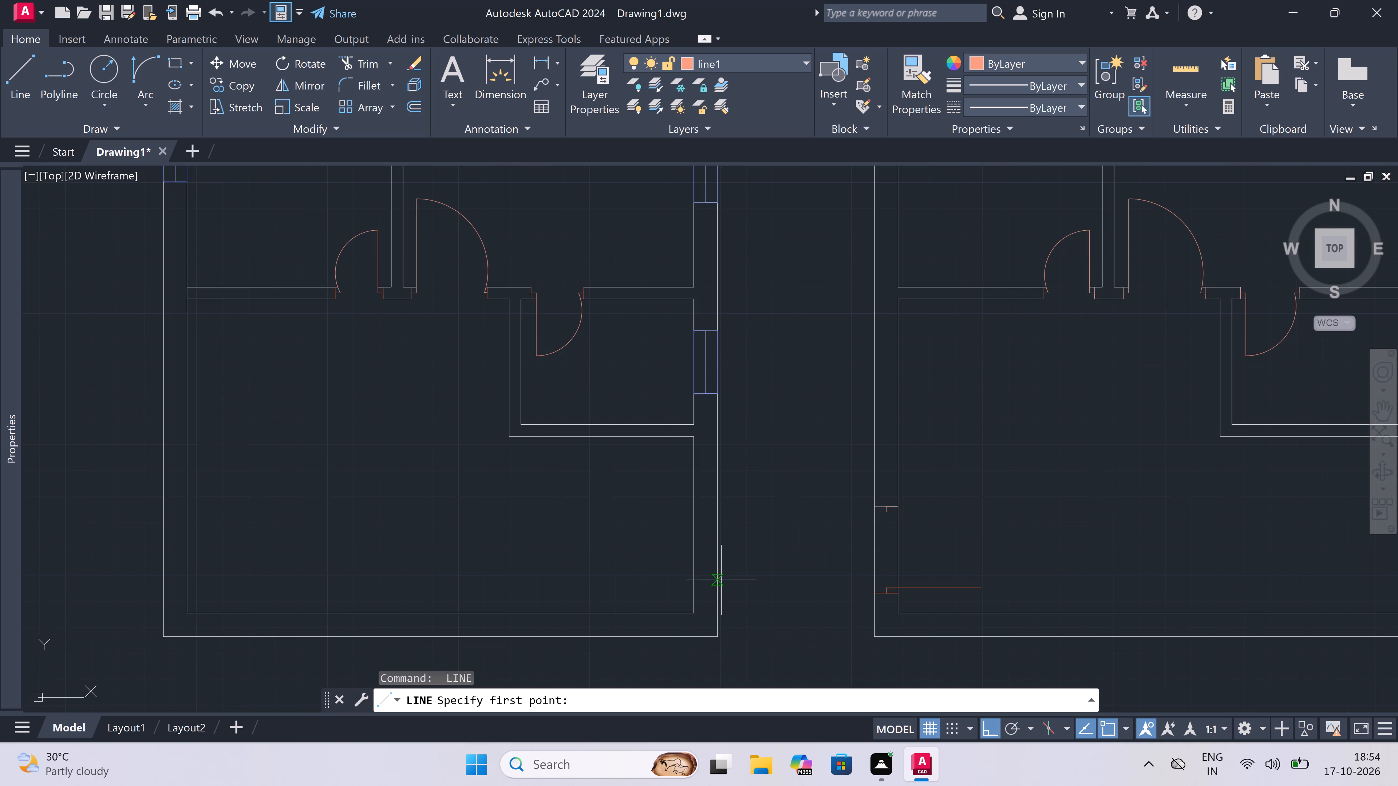
{"action": "scroll", "coordinate": [703, 603], "scroll_direction": "up", "scroll_amount": 1}
{"action": "left_click", "coordinate": [695, 587]}
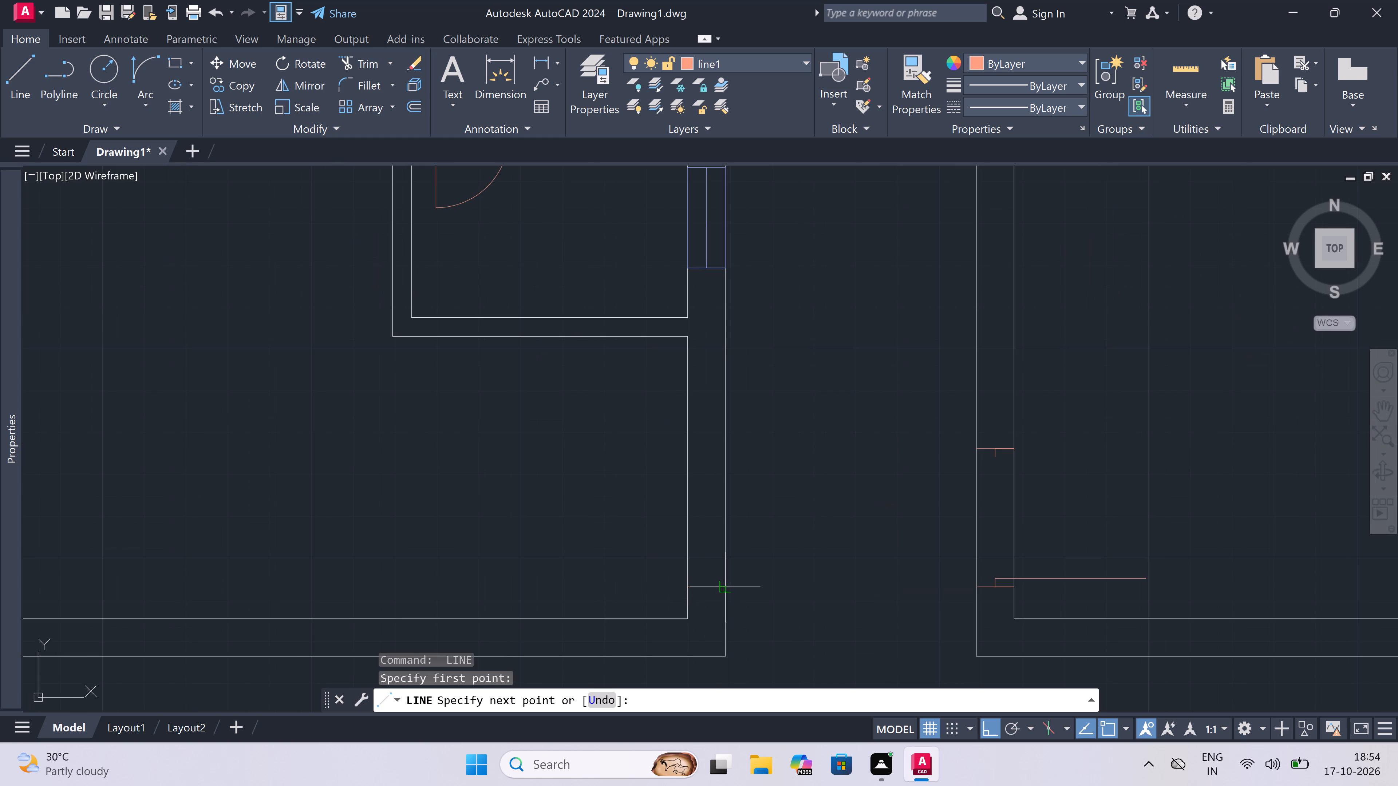
{"action": "left_click", "coordinate": [726, 585]}
{"action": "double_click", "coordinate": [710, 583]}
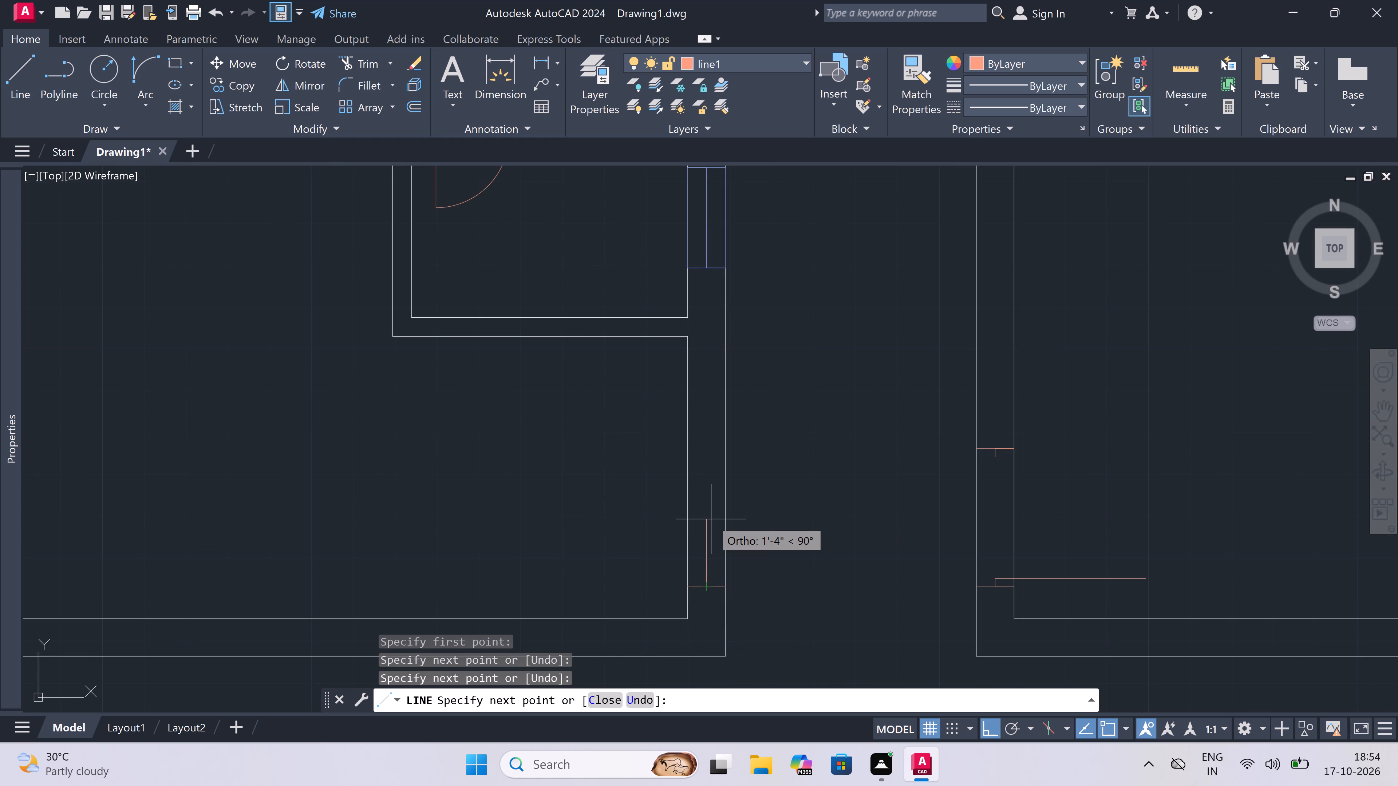
{"action": "type", "text": "2\""}
{"action": "key", "text": "space"}
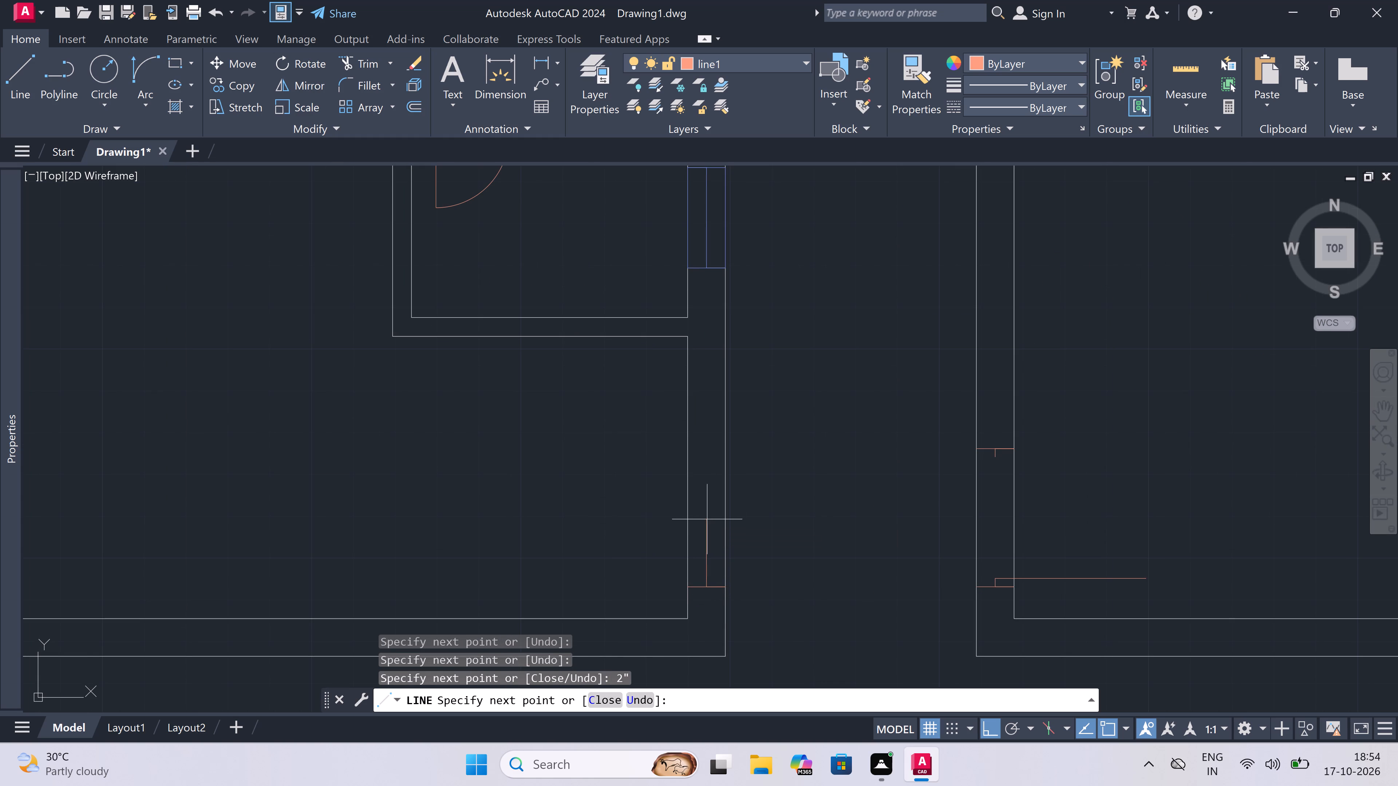
{"action": "type", "text": "3'"}
{"action": "key", "text": "space"}
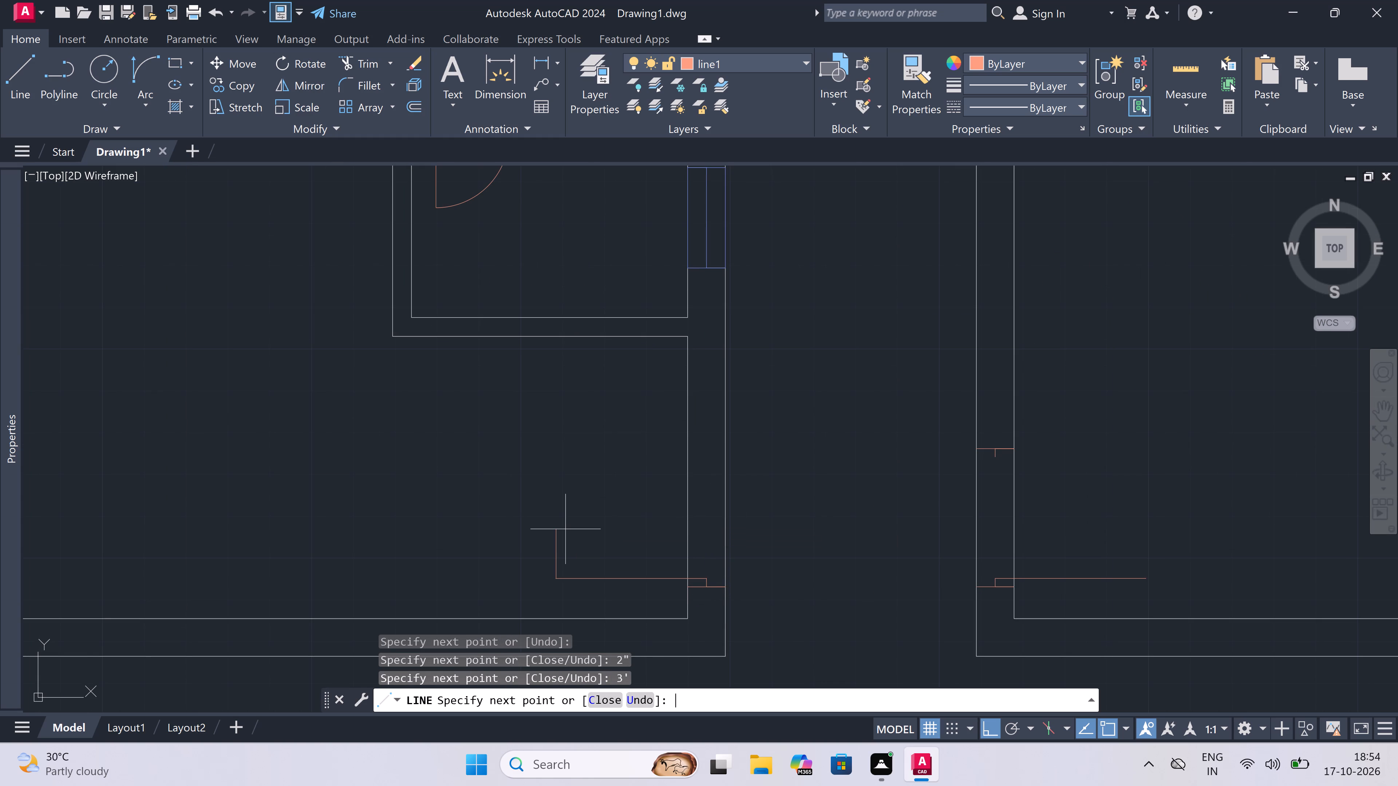
{"action": "key", "text": "Escape"}
Draw the upper door jamb across the left column's right exterior wall, with a 2" stop running down from its midpoint.
{"action": "key", "text": "space"}
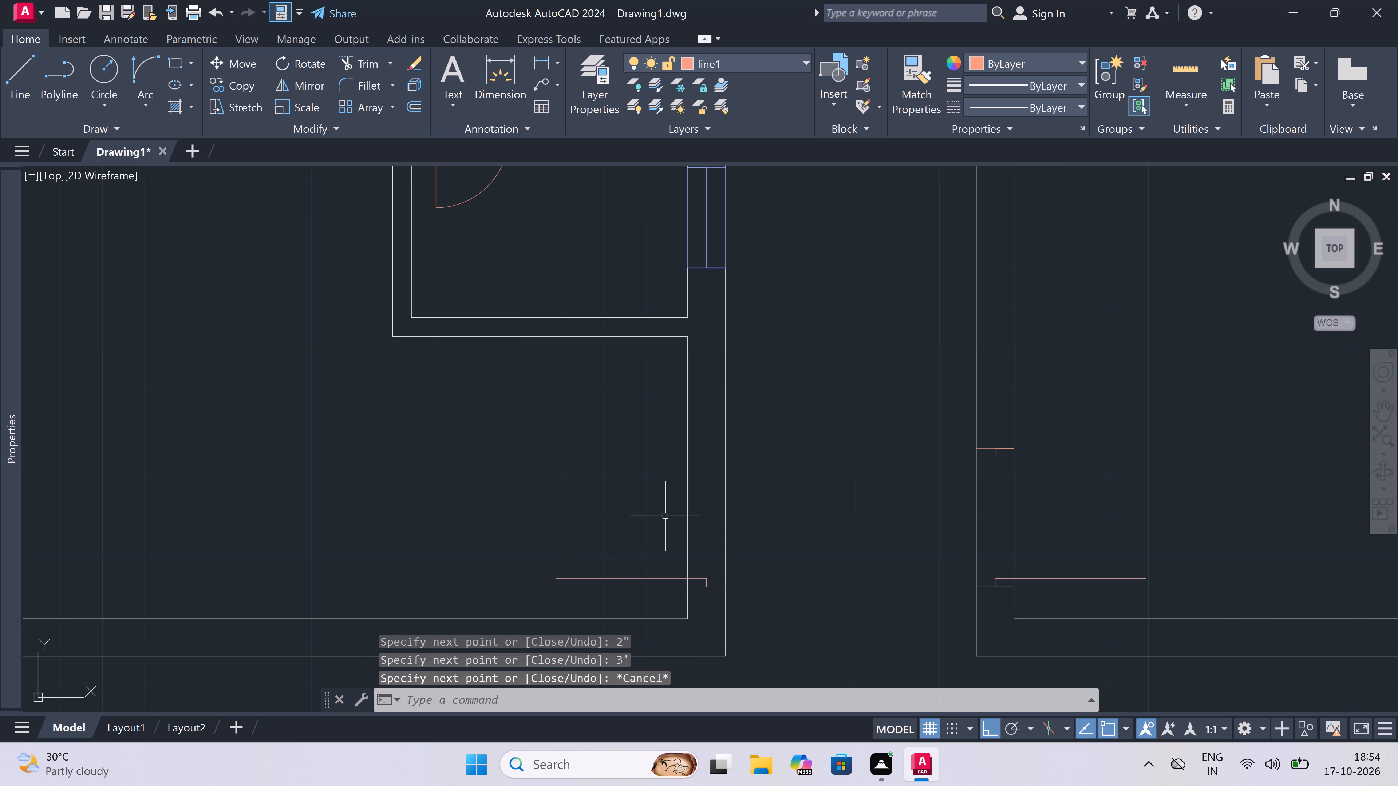
{"action": "left_click", "coordinate": [687, 460]}
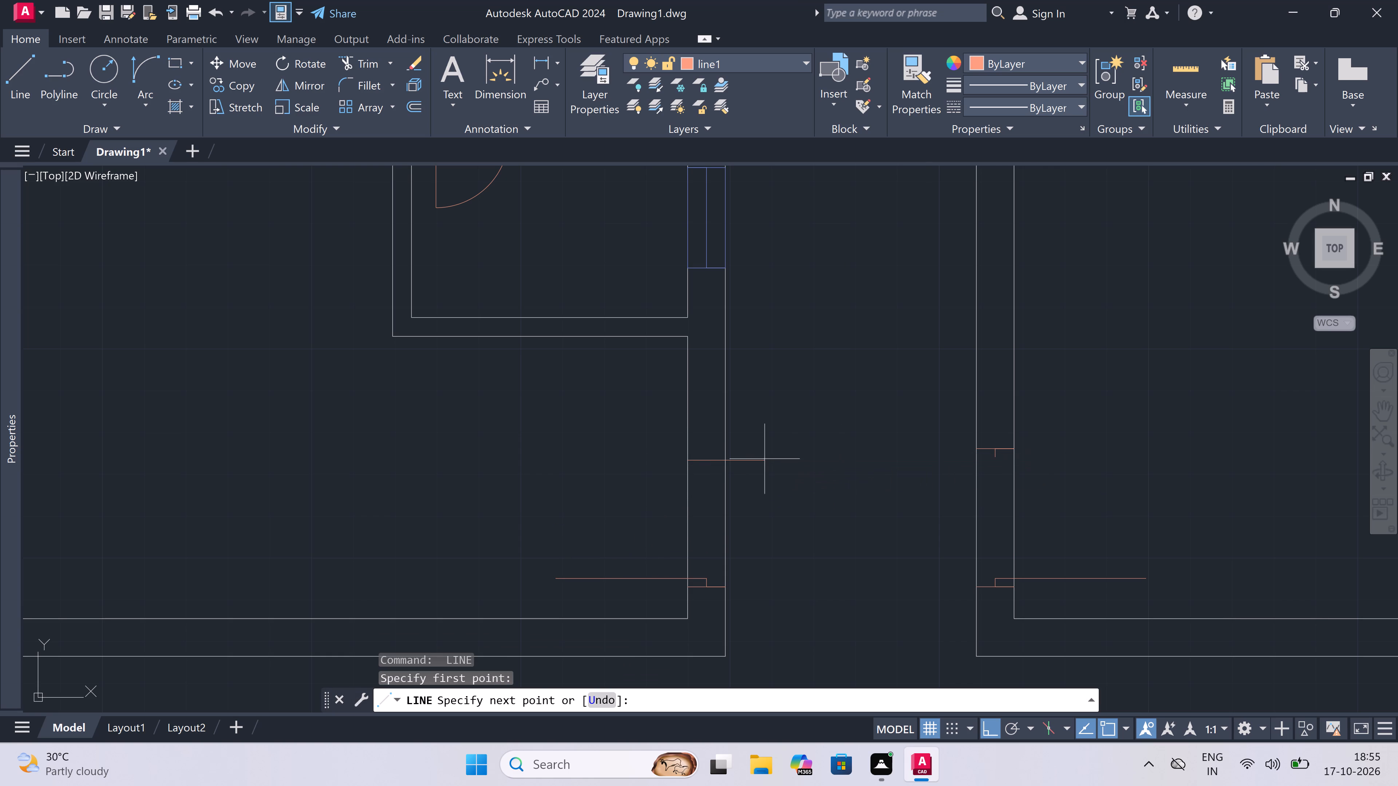
{"action": "key", "text": "Escape"}
{"action": "key", "text": "space"}
{"action": "left_click", "coordinate": [691, 462]}
{"action": "left_click", "coordinate": [726, 464]}
{"action": "double_click", "coordinate": [710, 467]}
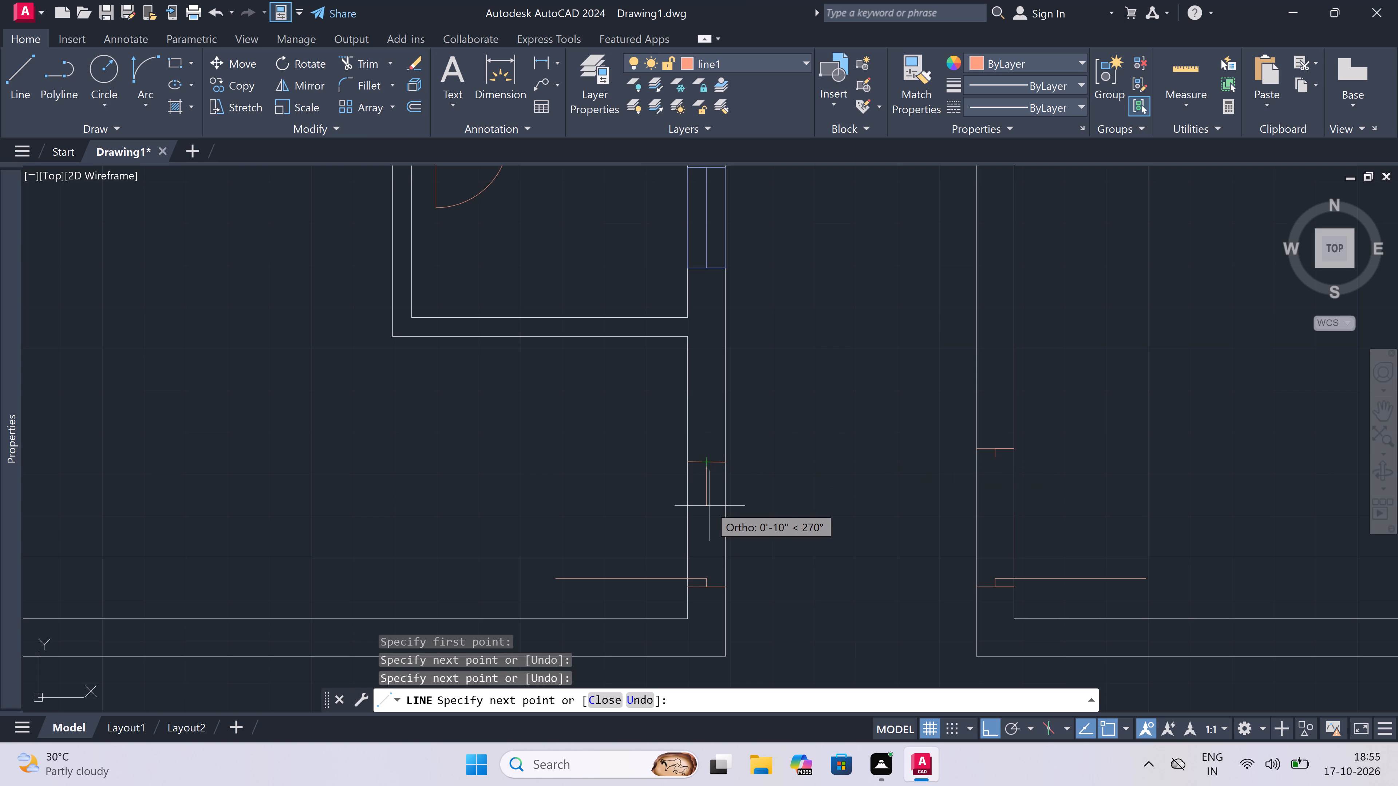
{"action": "type", "text": "2\""}
{"action": "key", "text": "space"}
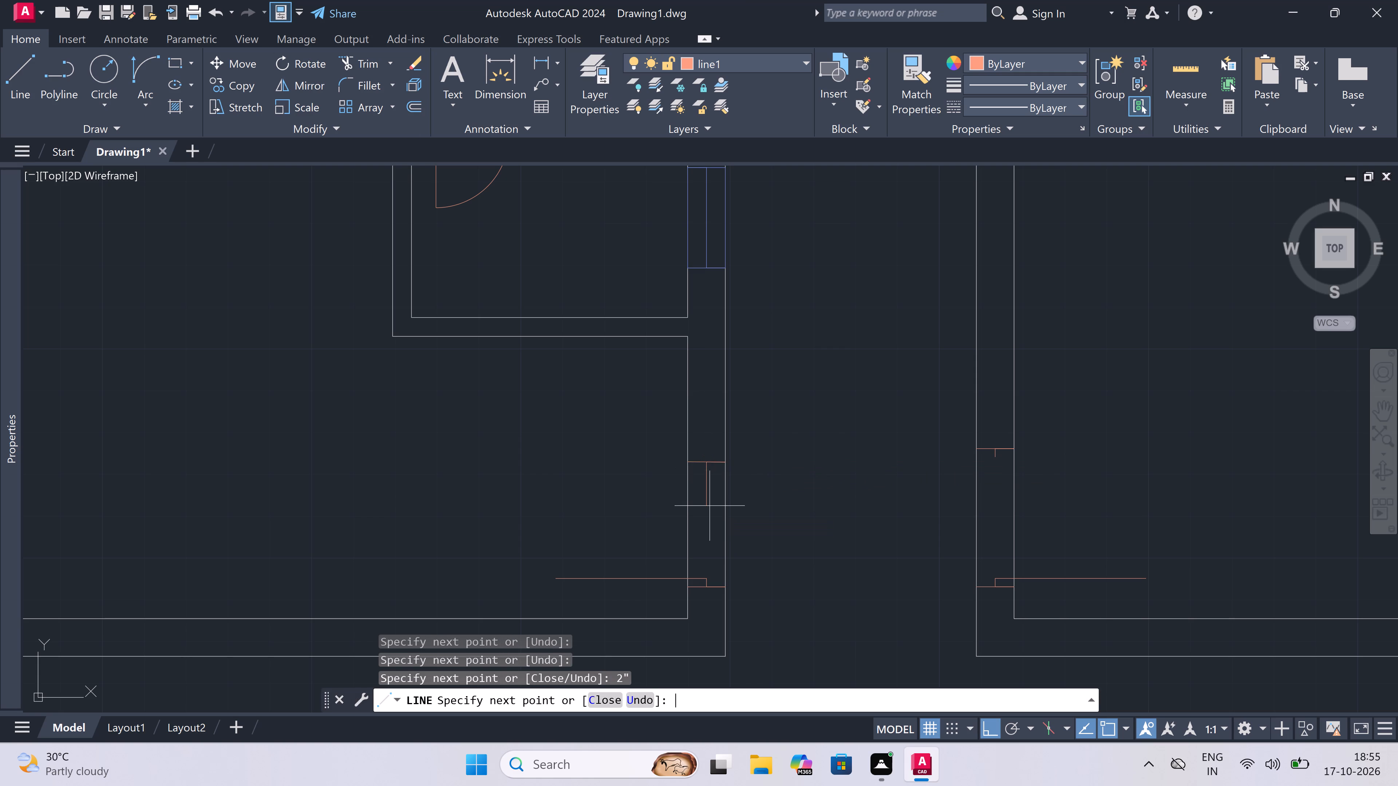
{"action": "key", "text": "Escape"}
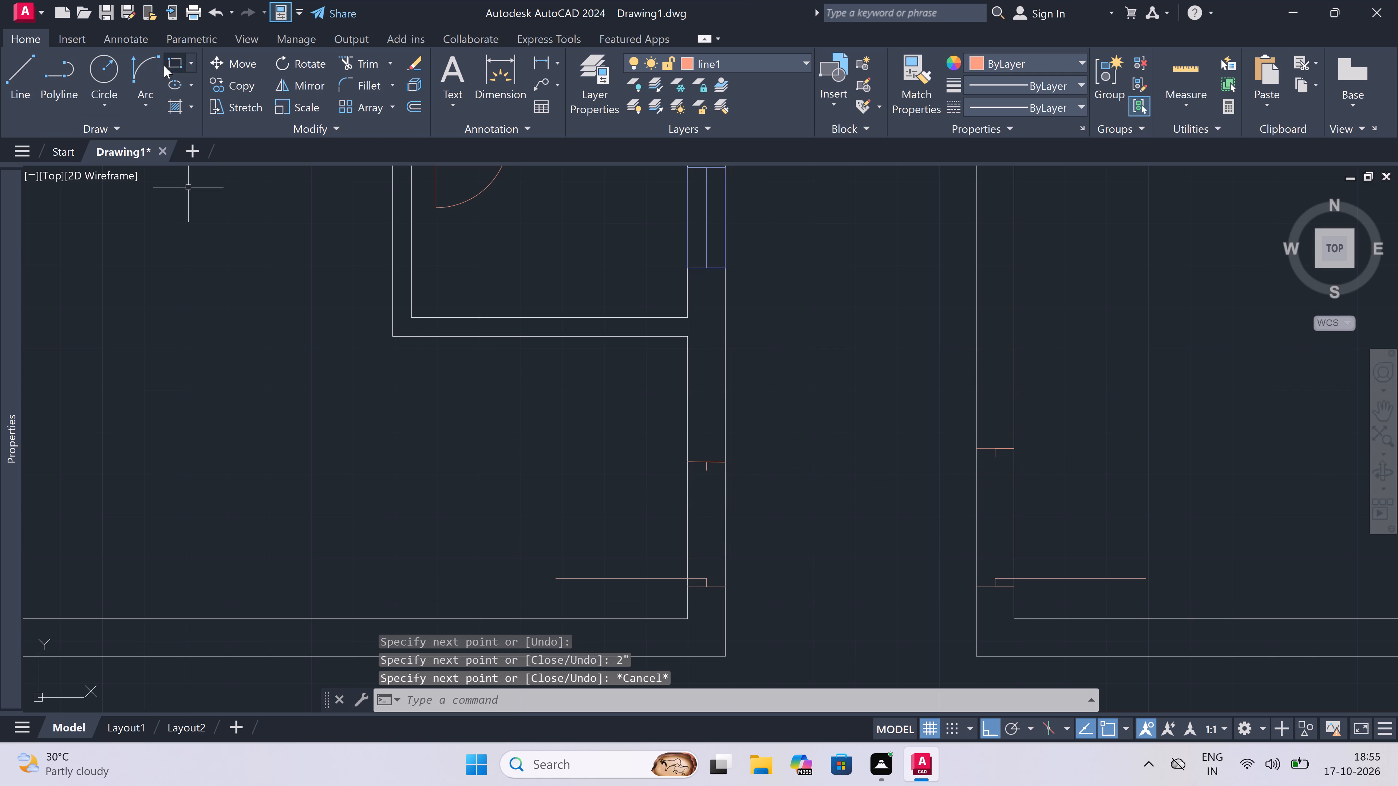
Draw the left column door's swing arc from the leaf's free end to the upper jamb's stop.
{"action": "double_click", "coordinate": [138, 60]}
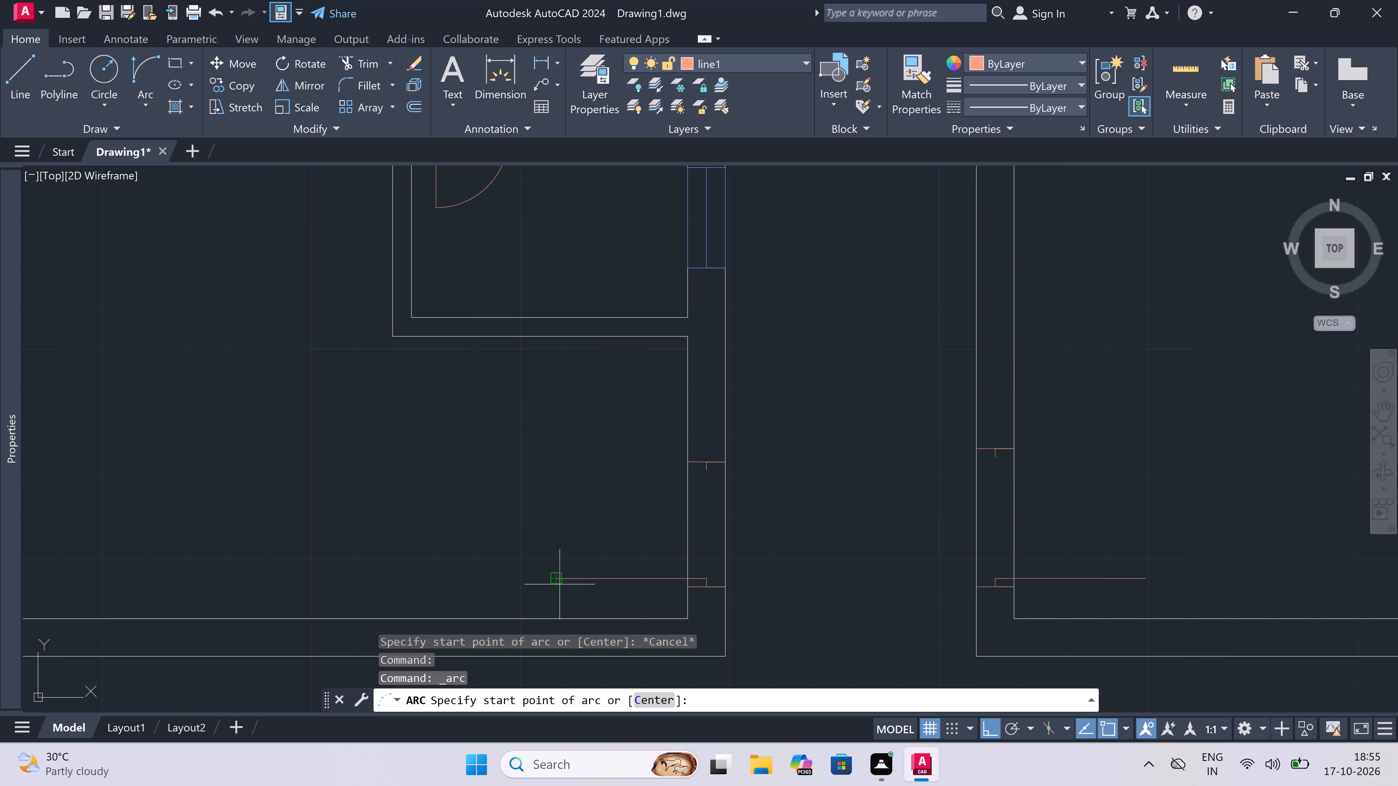
{"action": "left_click", "coordinate": [557, 581]}
{"action": "double_click", "coordinate": [706, 471]}
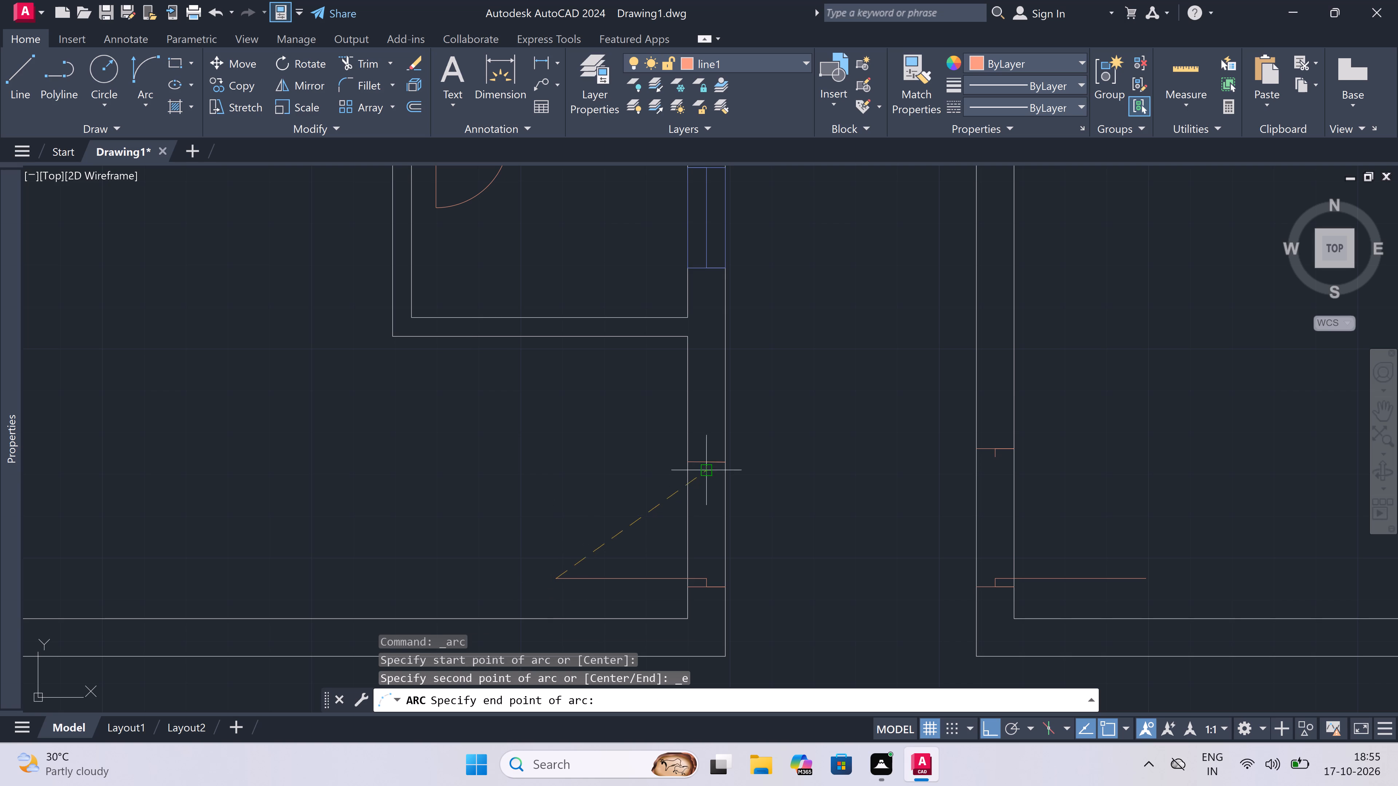
{"action": "left_click", "coordinate": [591, 411]}
Draw the right column door's swing arc from the leaf's free end through the upper stop to a point outside the wall.
{"action": "key", "text": "space"}
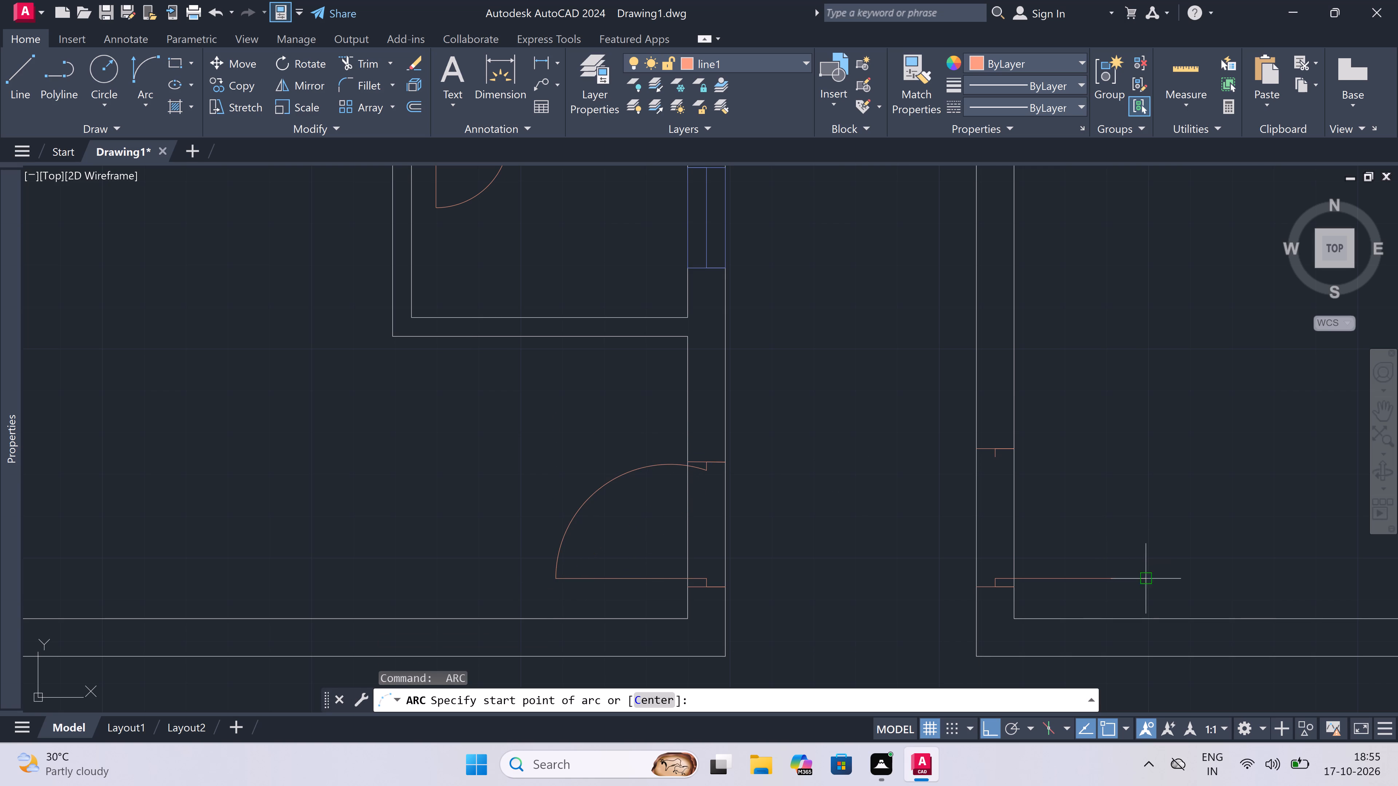
{"action": "left_click", "coordinate": [1152, 577]}
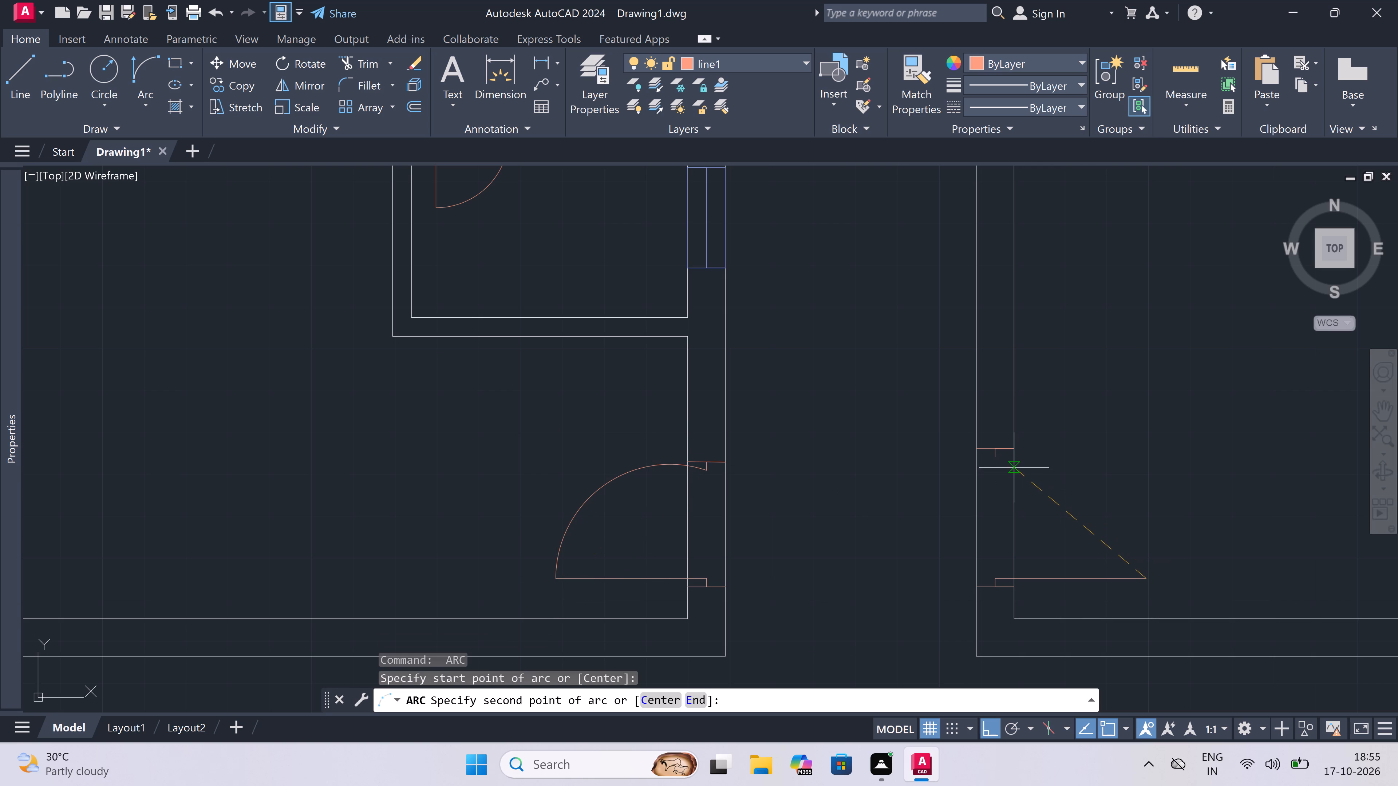
{"action": "double_click", "coordinate": [1000, 458]}
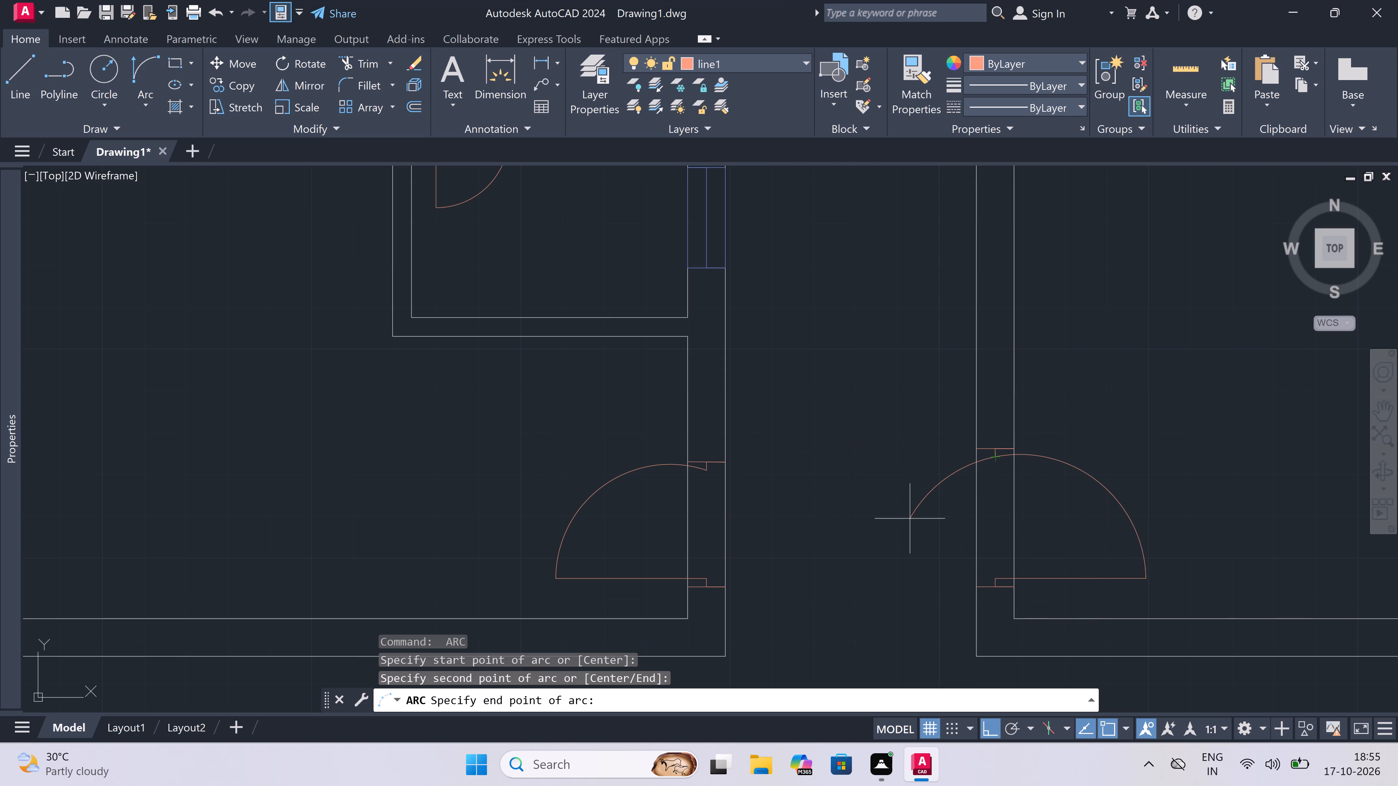
{"action": "left_click", "coordinate": [884, 528]}
Trim the wall lines across both bottom-unit entrance door openings and the right door arc's excess outside the wall.
{"action": "type", "text": "tr"}
{"action": "key", "text": "space"}
{"action": "left_click", "coordinate": [1018, 526]}
{"action": "left_click", "coordinate": [921, 453]}
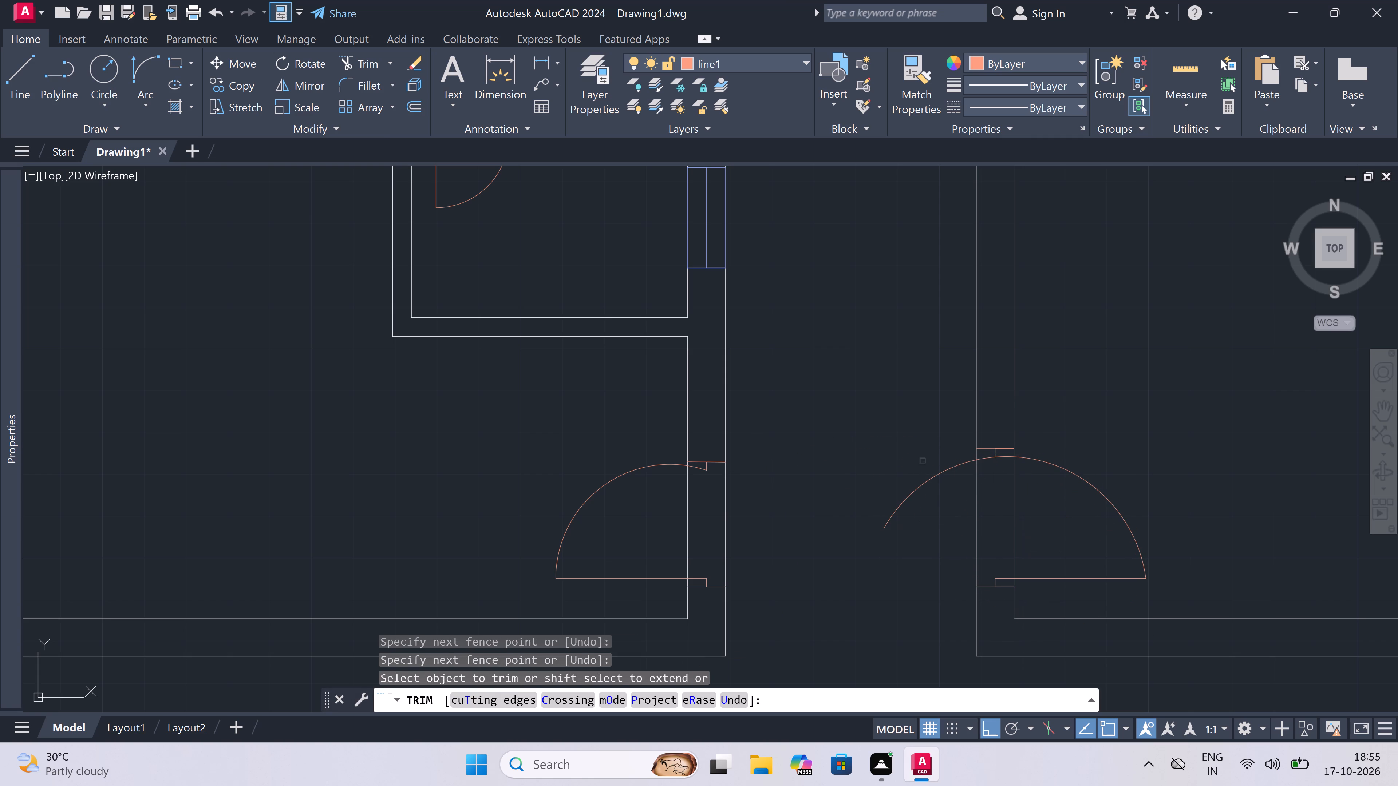
{"action": "left_click", "coordinate": [1058, 510]}
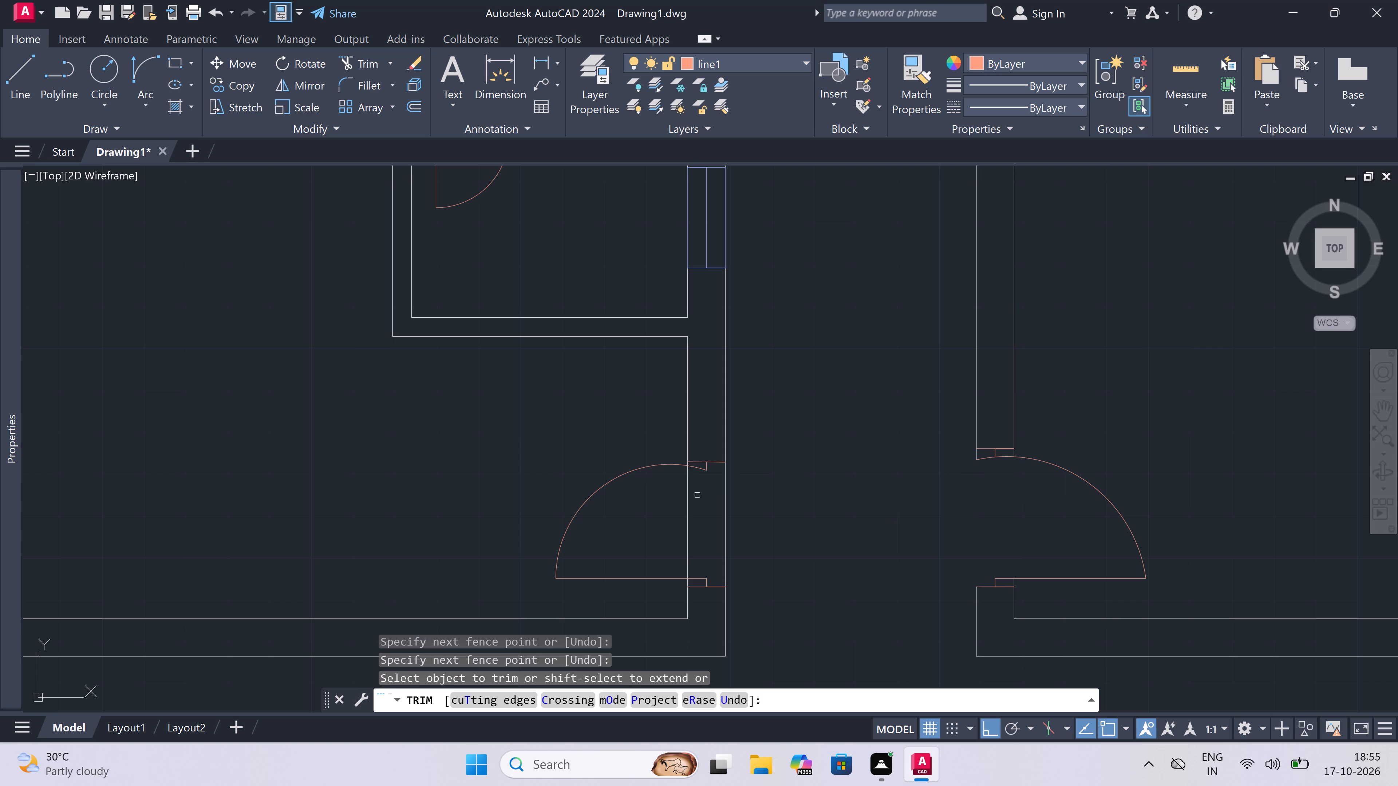
{"action": "left_click", "coordinate": [669, 495]}
{"action": "double_click", "coordinate": [786, 497]}
{"action": "key", "text": "Escape"}
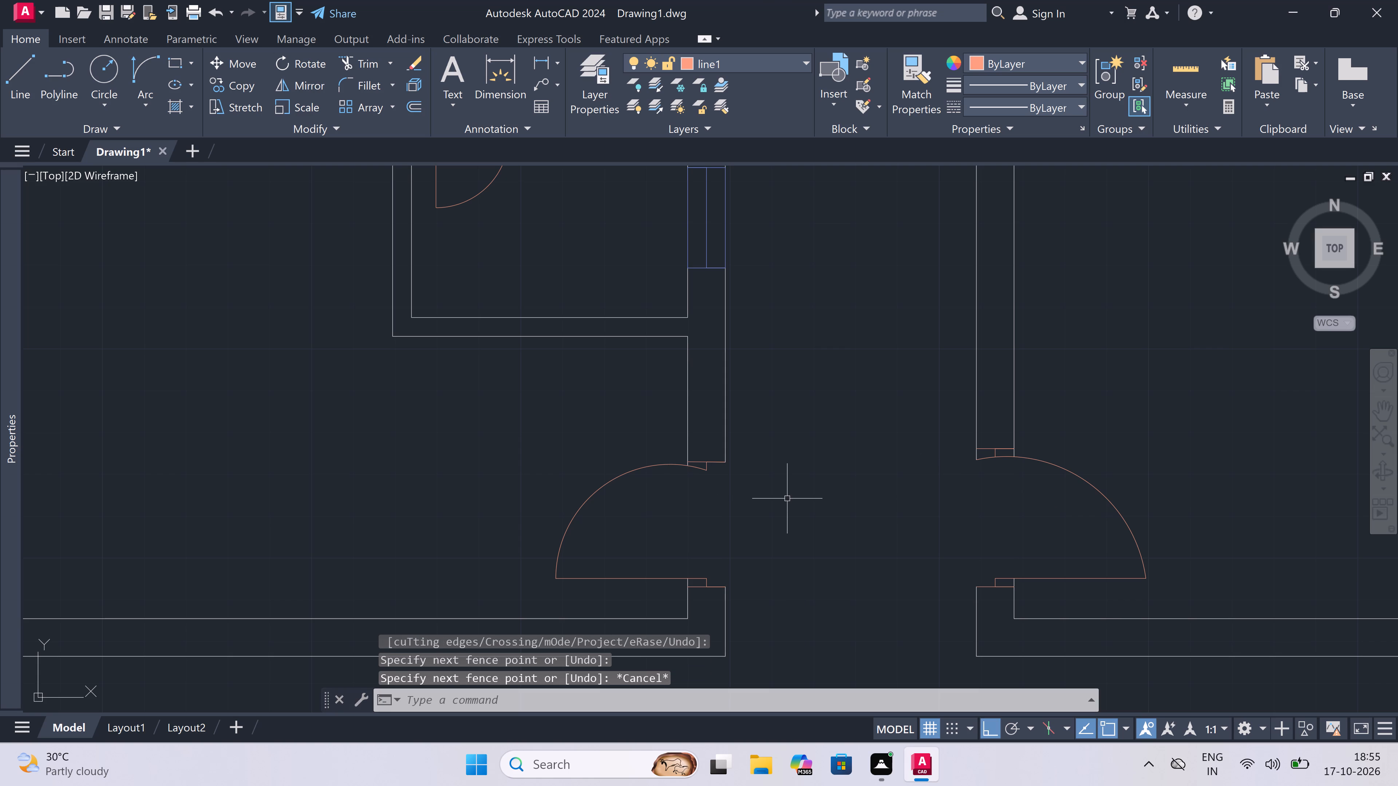
{"action": "scroll", "coordinate": [778, 530], "scroll_direction": "down", "scroll_amount": 4}
{"action": "scroll", "coordinate": [779, 438], "scroll_direction": "down", "scroll_amount": 4}
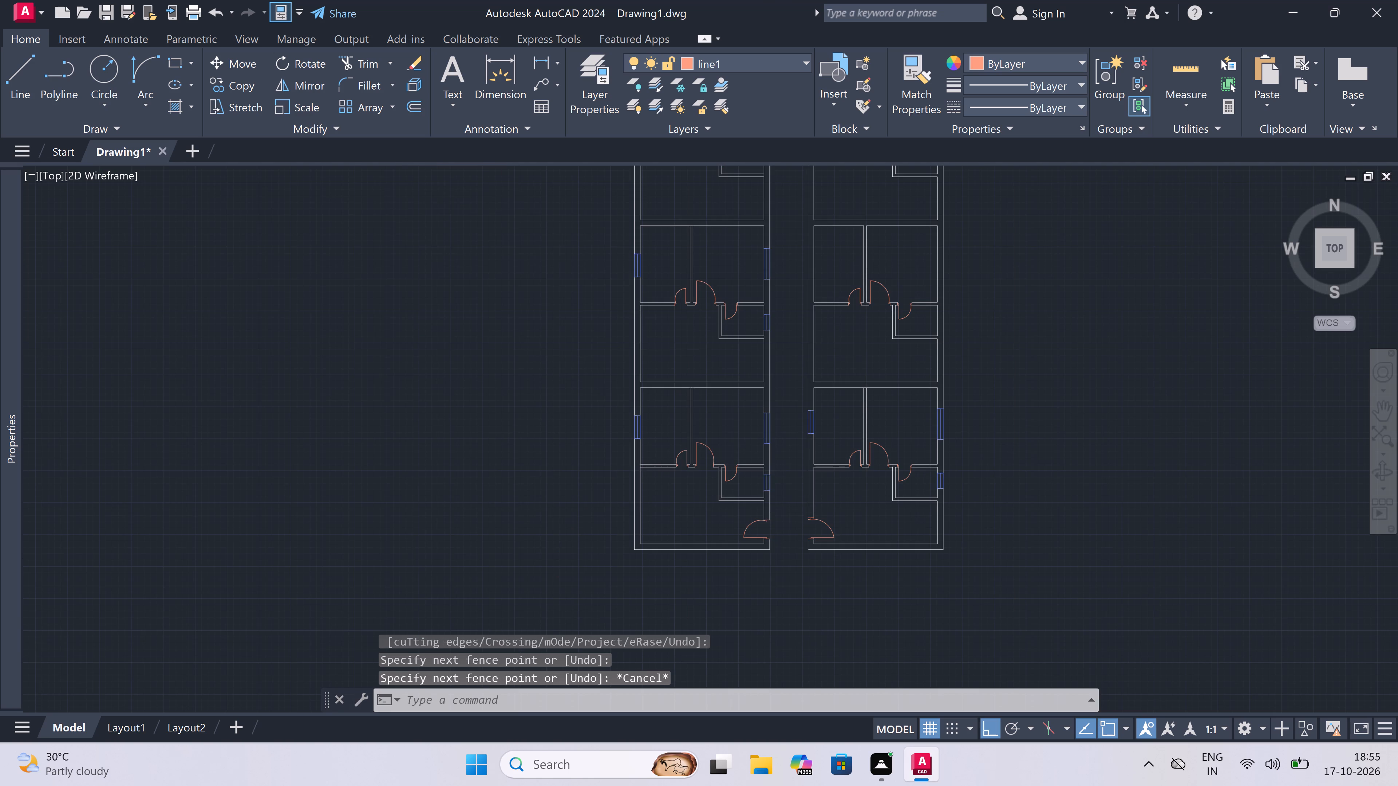
Draw the lower door jamb across the right column's left exterior wall, near the bottom corner of the second unit up.
{"action": "scroll", "coordinate": [781, 426], "scroll_direction": "up", "scroll_amount": 7}
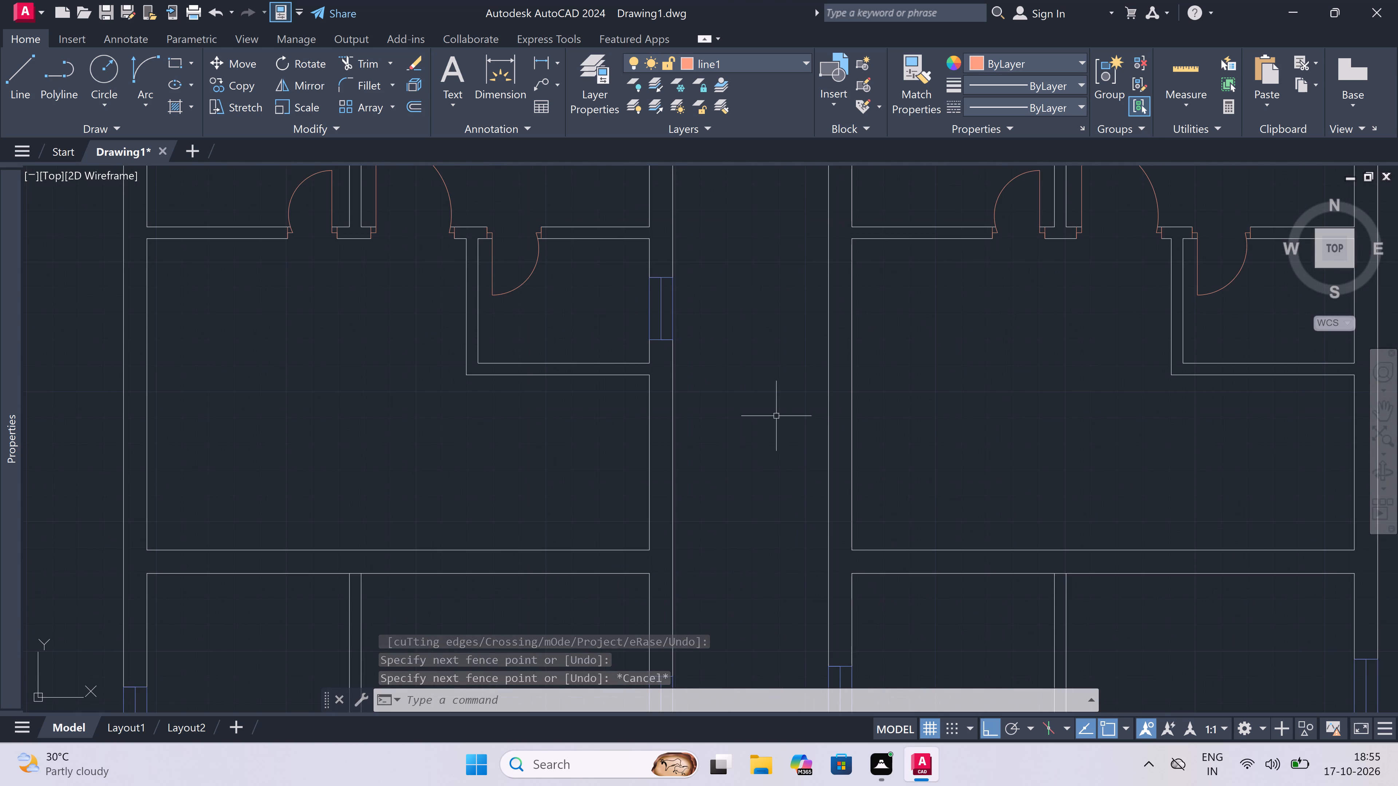
{"action": "type", "text": "l"}
{"action": "key", "text": "space"}
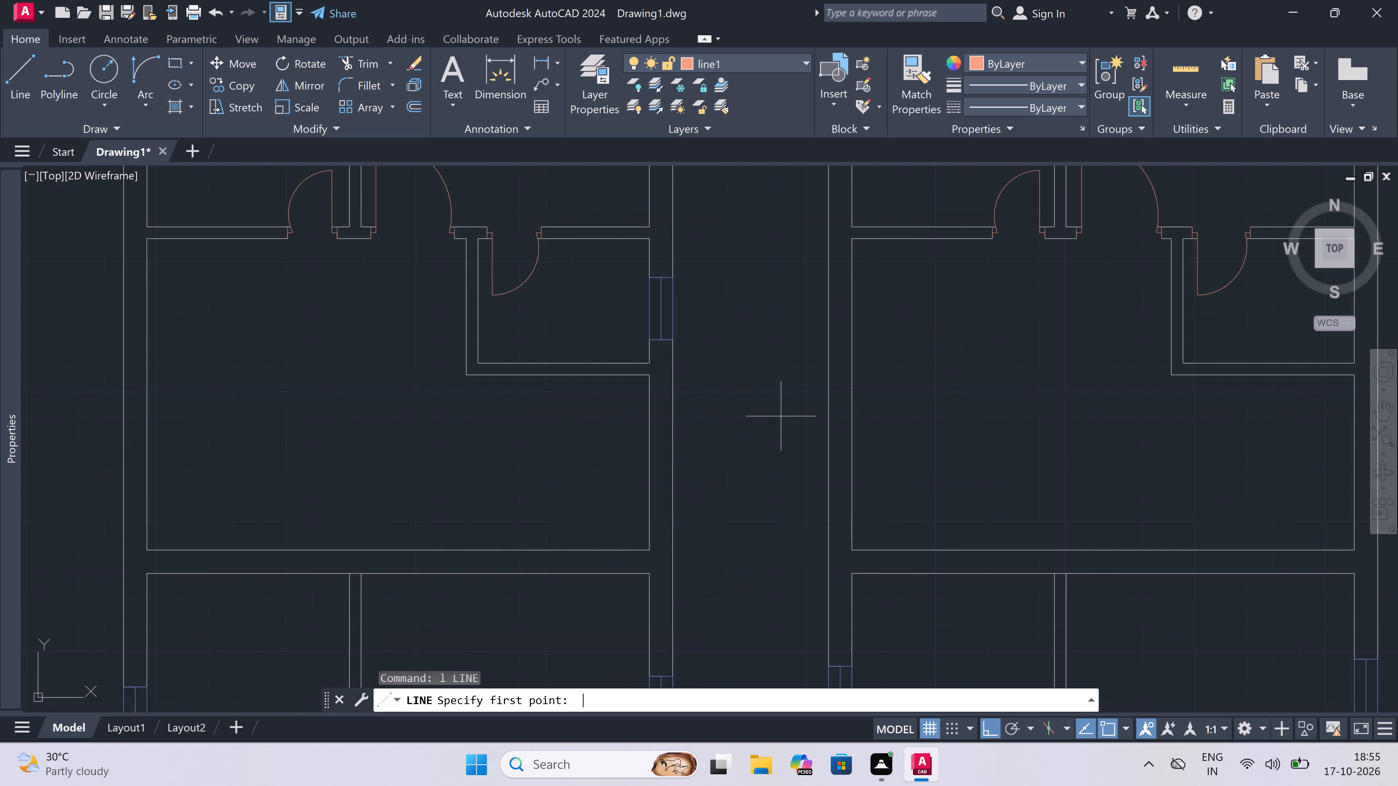
{"action": "scroll", "coordinate": [781, 416], "scroll_direction": "down", "scroll_amount": 15}
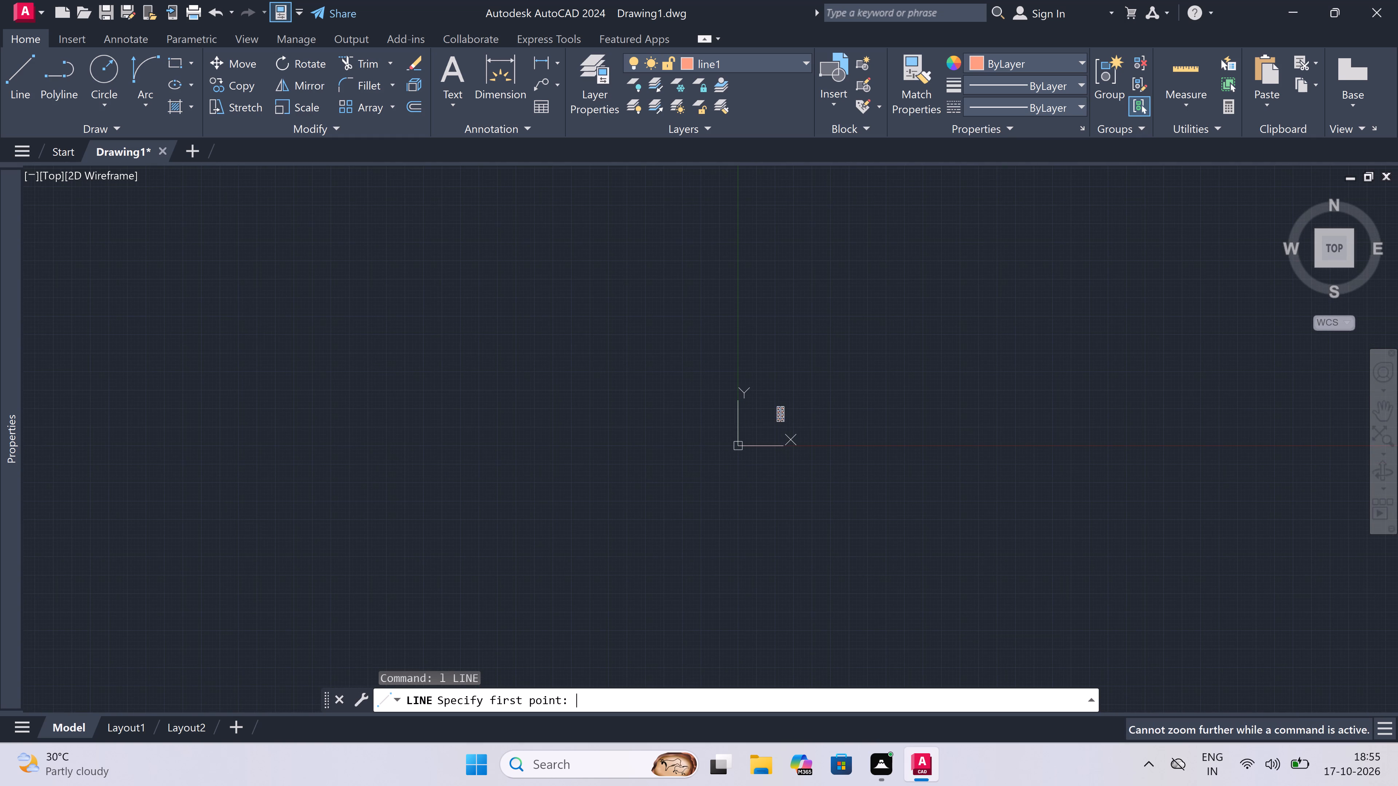
{"action": "scroll", "coordinate": [781, 416], "scroll_direction": "up", "scroll_amount": 2}
{"action": "scroll", "coordinate": [781, 416], "scroll_direction": "down", "scroll_amount": 13}
{"action": "scroll", "coordinate": [781, 416], "scroll_direction": "up", "scroll_amount": 6}
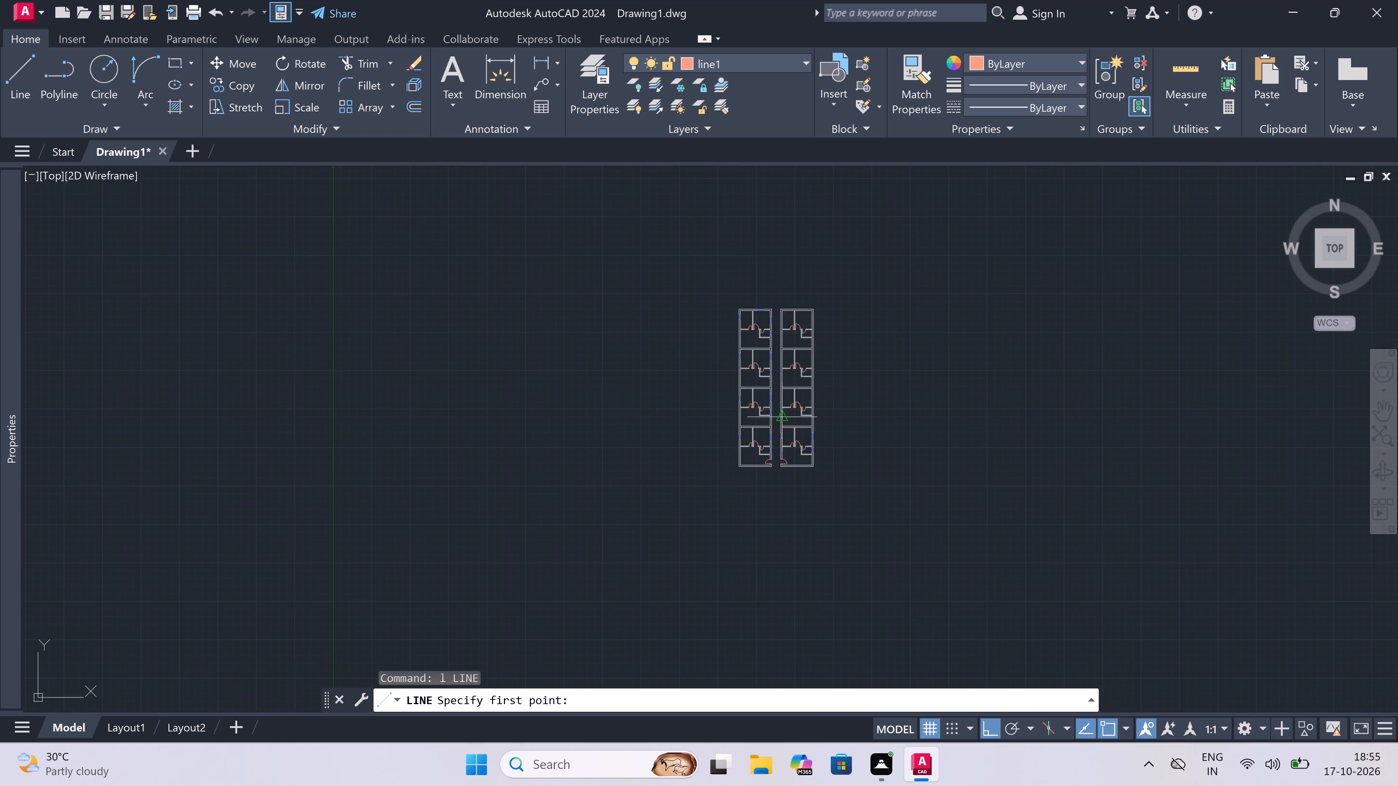
{"action": "scroll", "coordinate": [781, 416], "scroll_direction": "up", "scroll_amount": 6}
{"action": "scroll", "coordinate": [779, 557], "scroll_direction": "up", "scroll_amount": 2}
{"action": "left_click", "coordinate": [781, 550]}
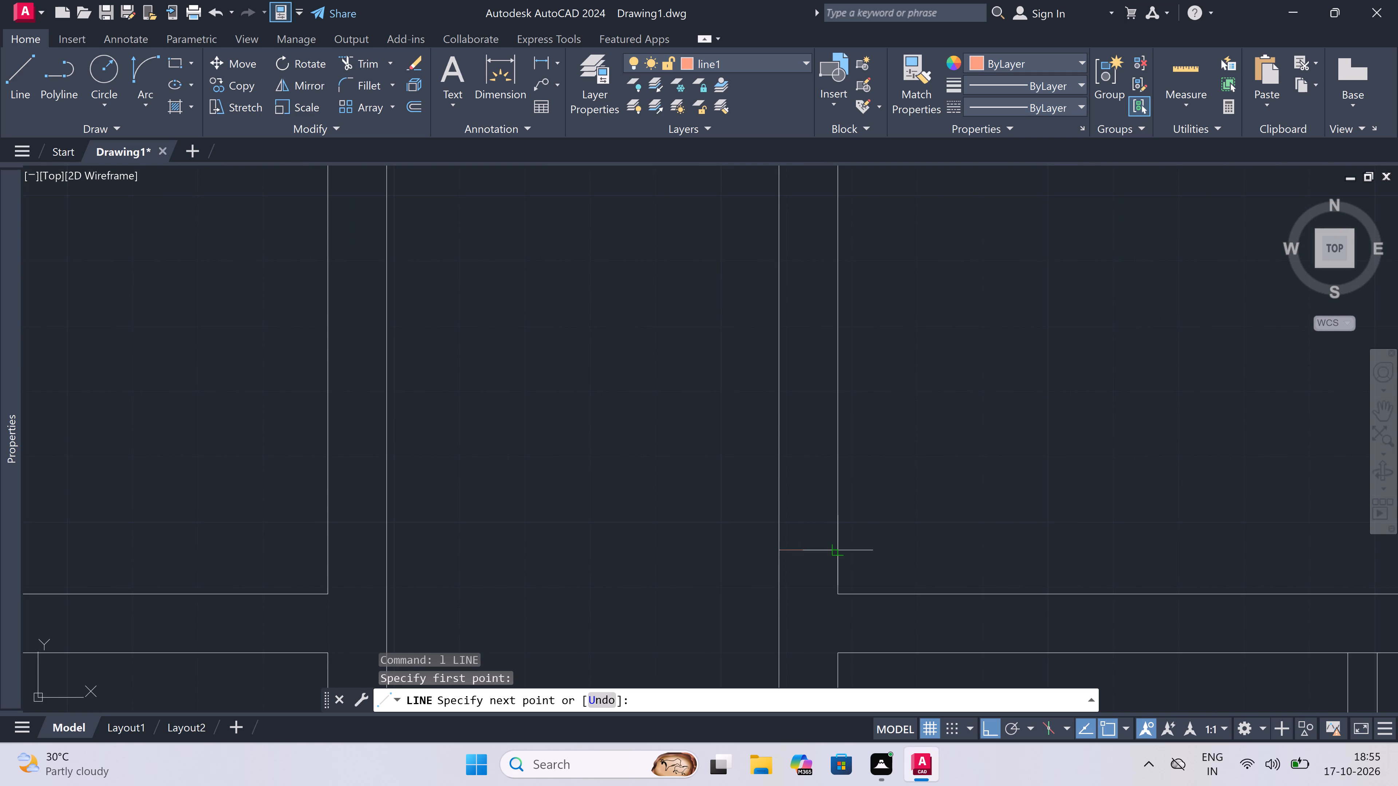
{"action": "left_click", "coordinate": [837, 554]}
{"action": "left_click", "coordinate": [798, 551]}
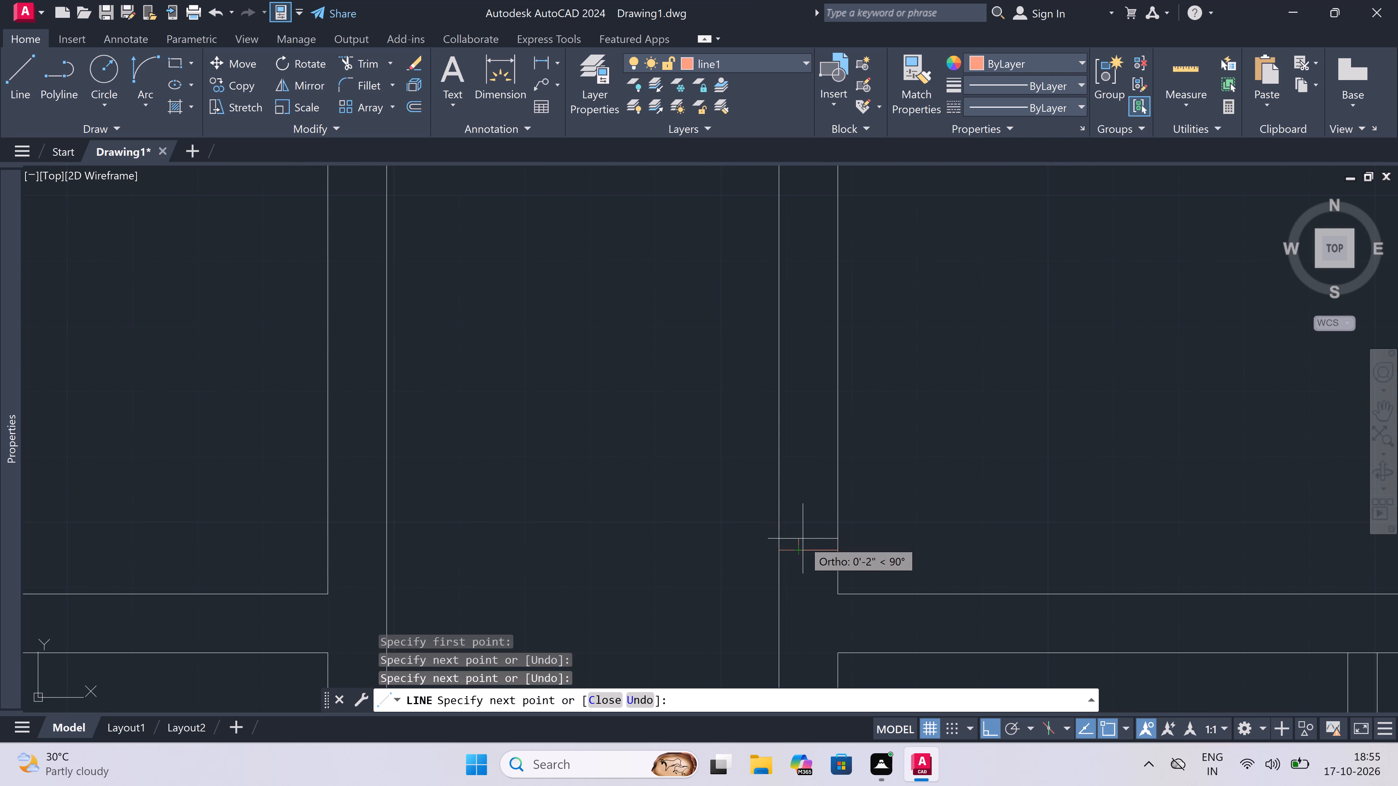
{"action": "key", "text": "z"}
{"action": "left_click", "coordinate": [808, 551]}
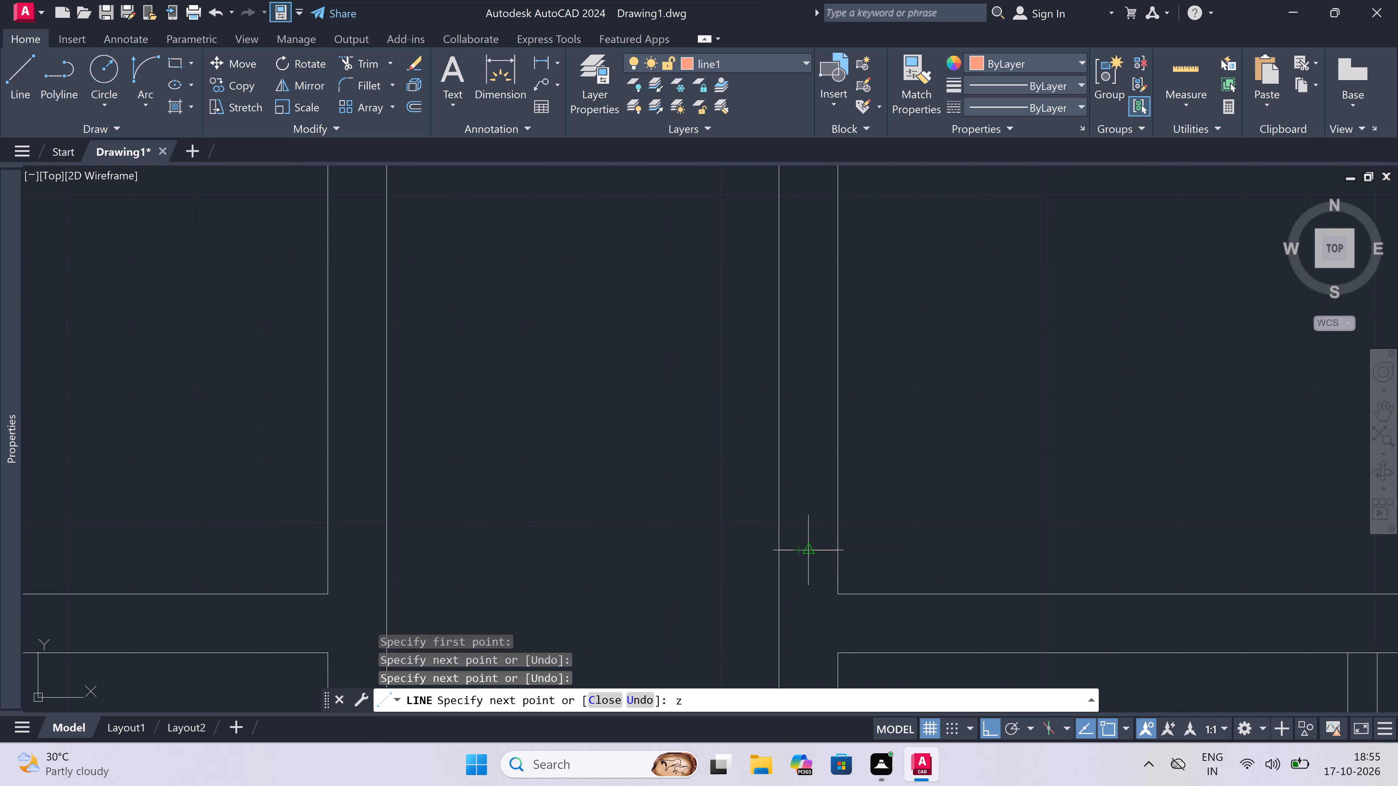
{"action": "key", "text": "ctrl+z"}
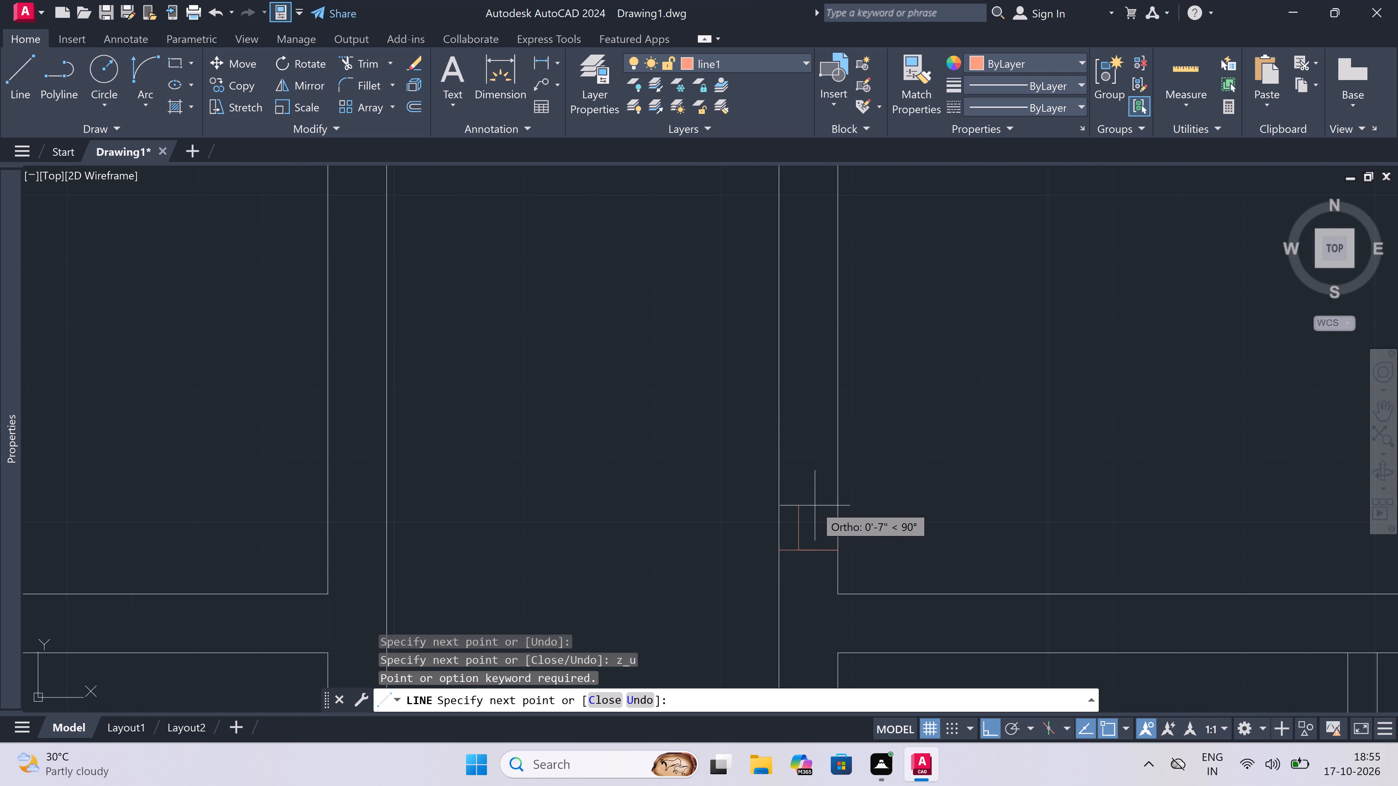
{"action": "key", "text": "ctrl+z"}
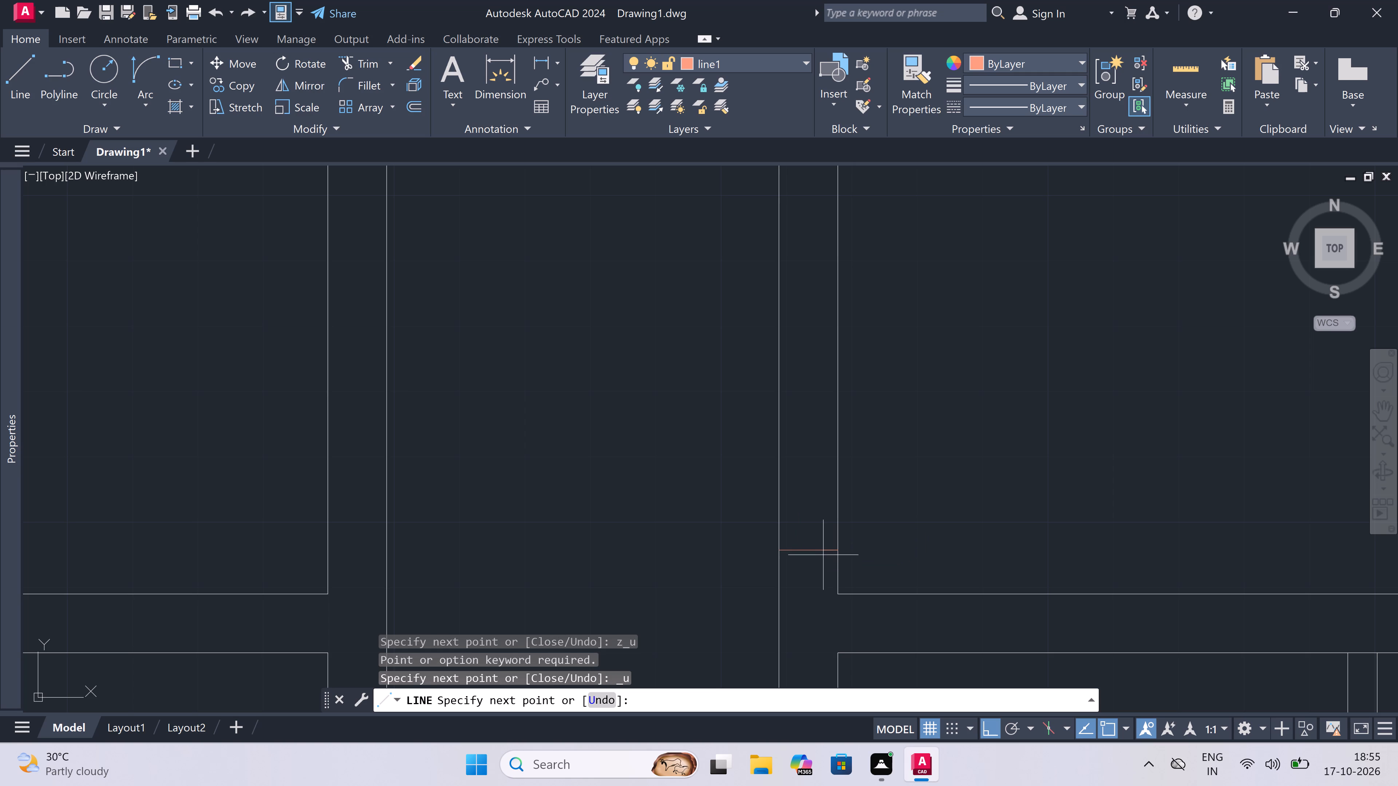
Draw a 2" stop up from the lower jamb's midpoint and a 3' door leaf running right into the unit.
{"action": "triple_click", "coordinate": [810, 553]}
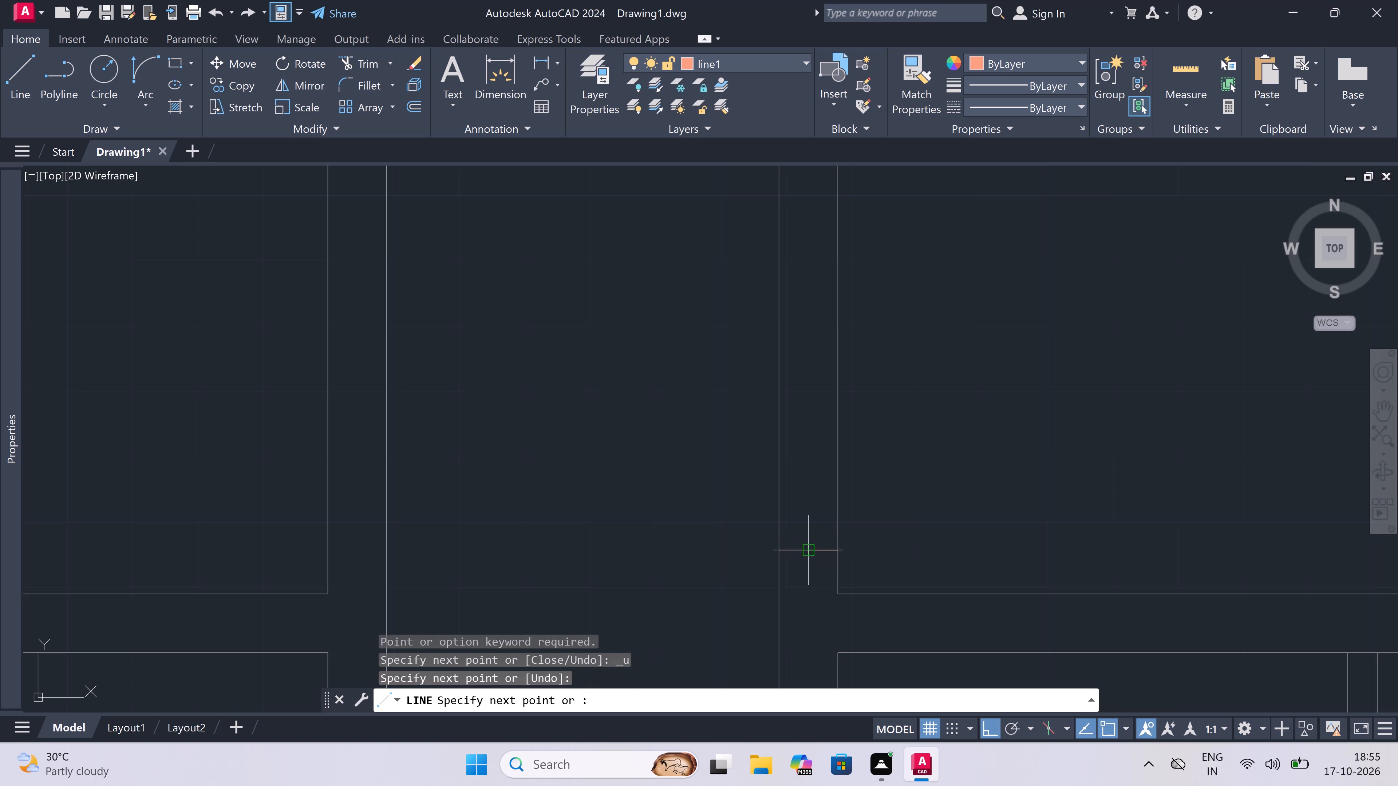
{"action": "type", "text": "2\""}
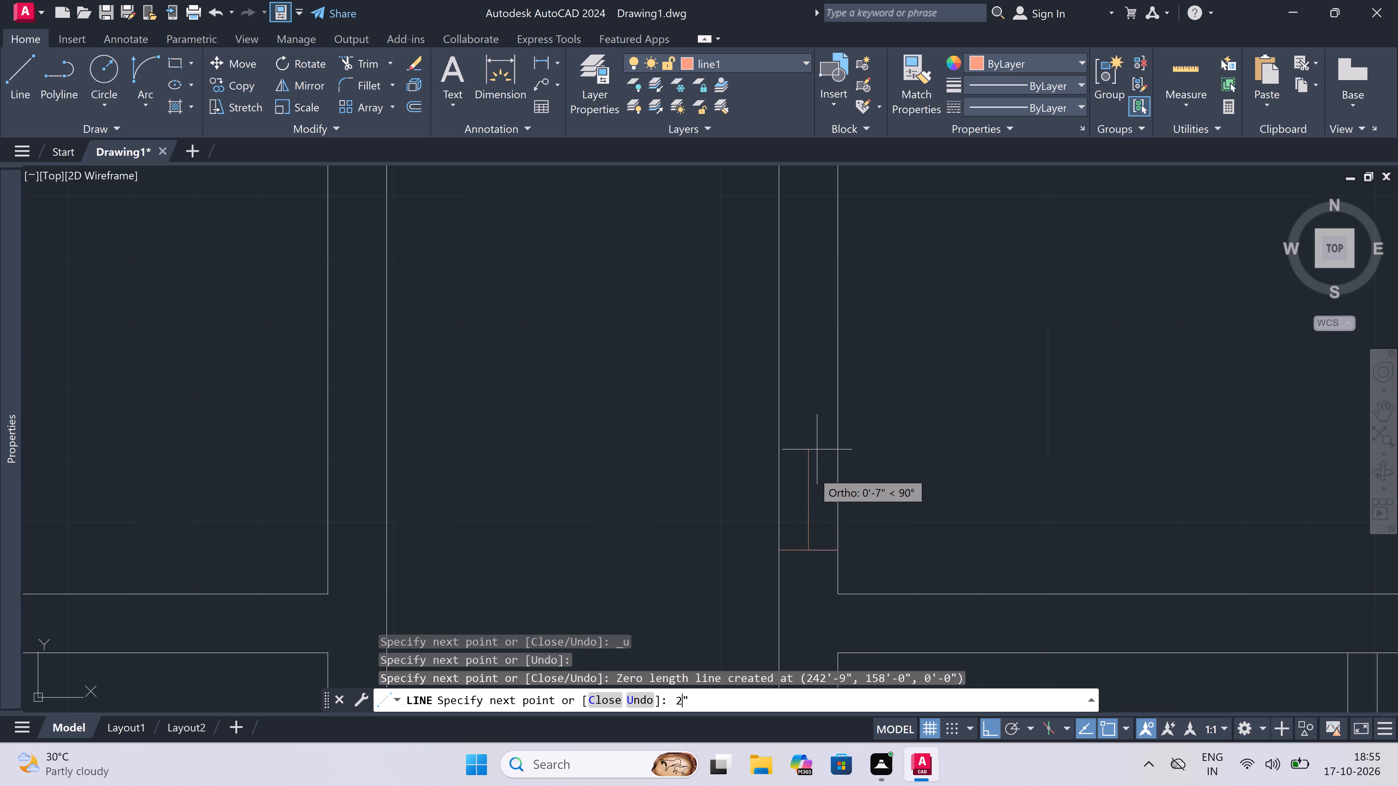
{"action": "key", "text": "space"}
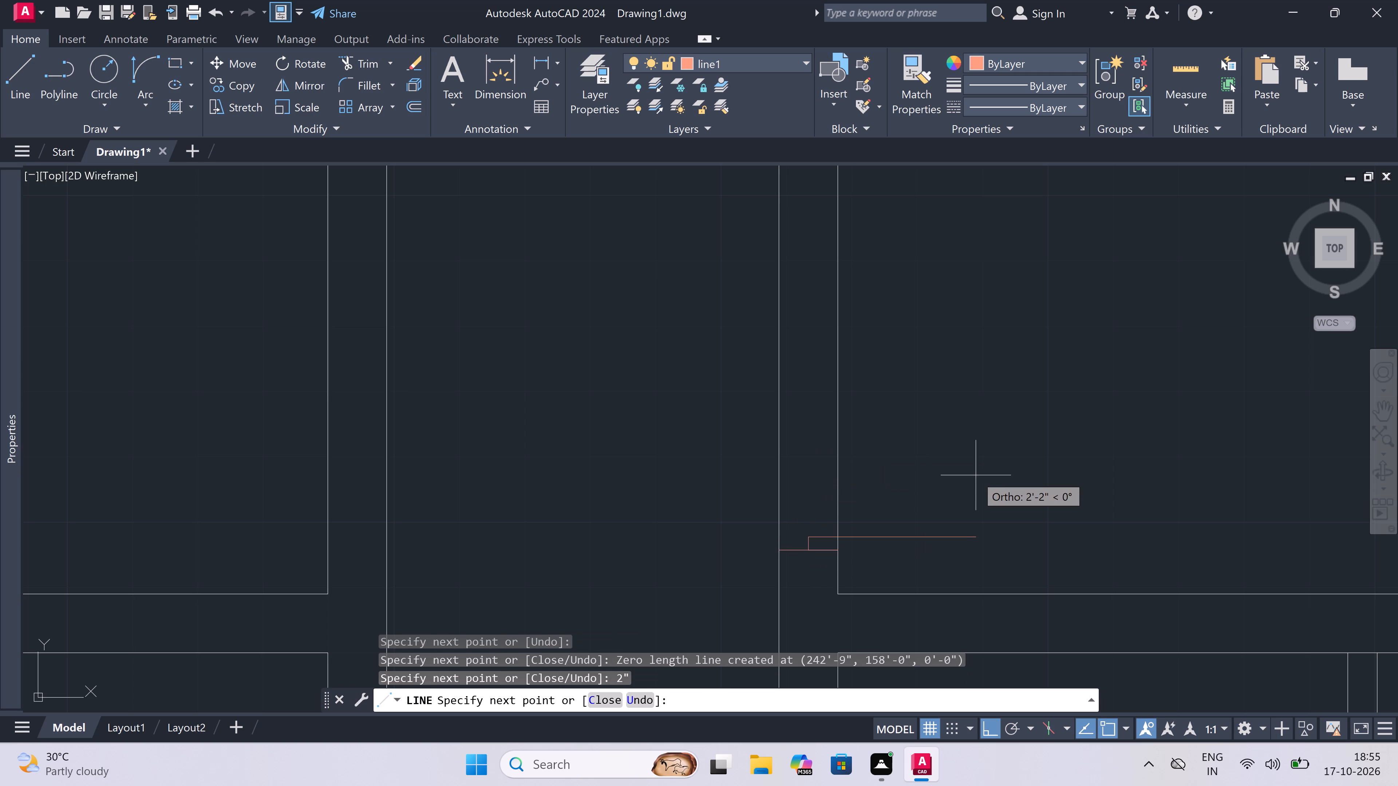
{"action": "type", "text": "3'"}
{"action": "key", "text": "space"}
{"action": "key", "text": "Escape"}
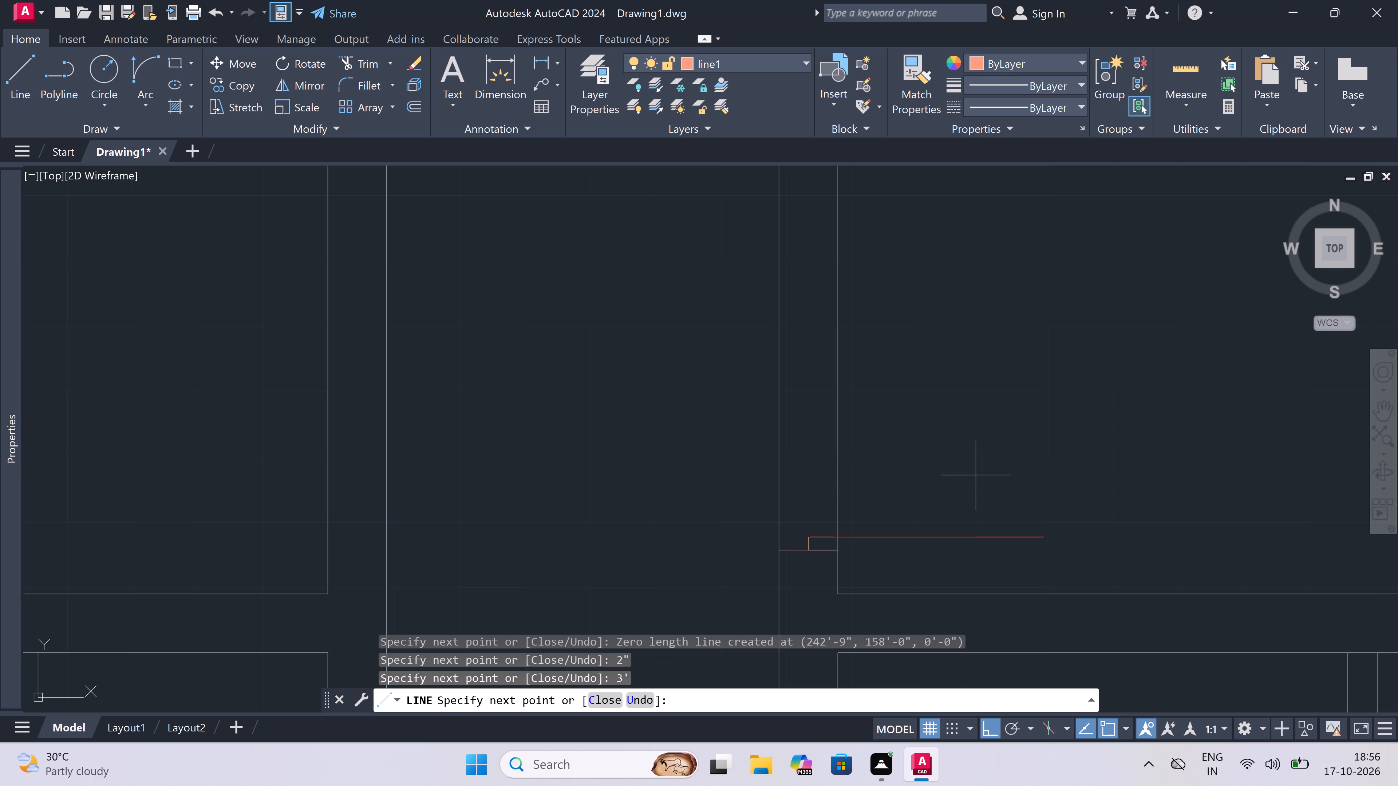
Draw the upper door jamb across the right column's left exterior wall, with a 2" stop running down from its midpoint.
{"action": "key", "text": "space"}
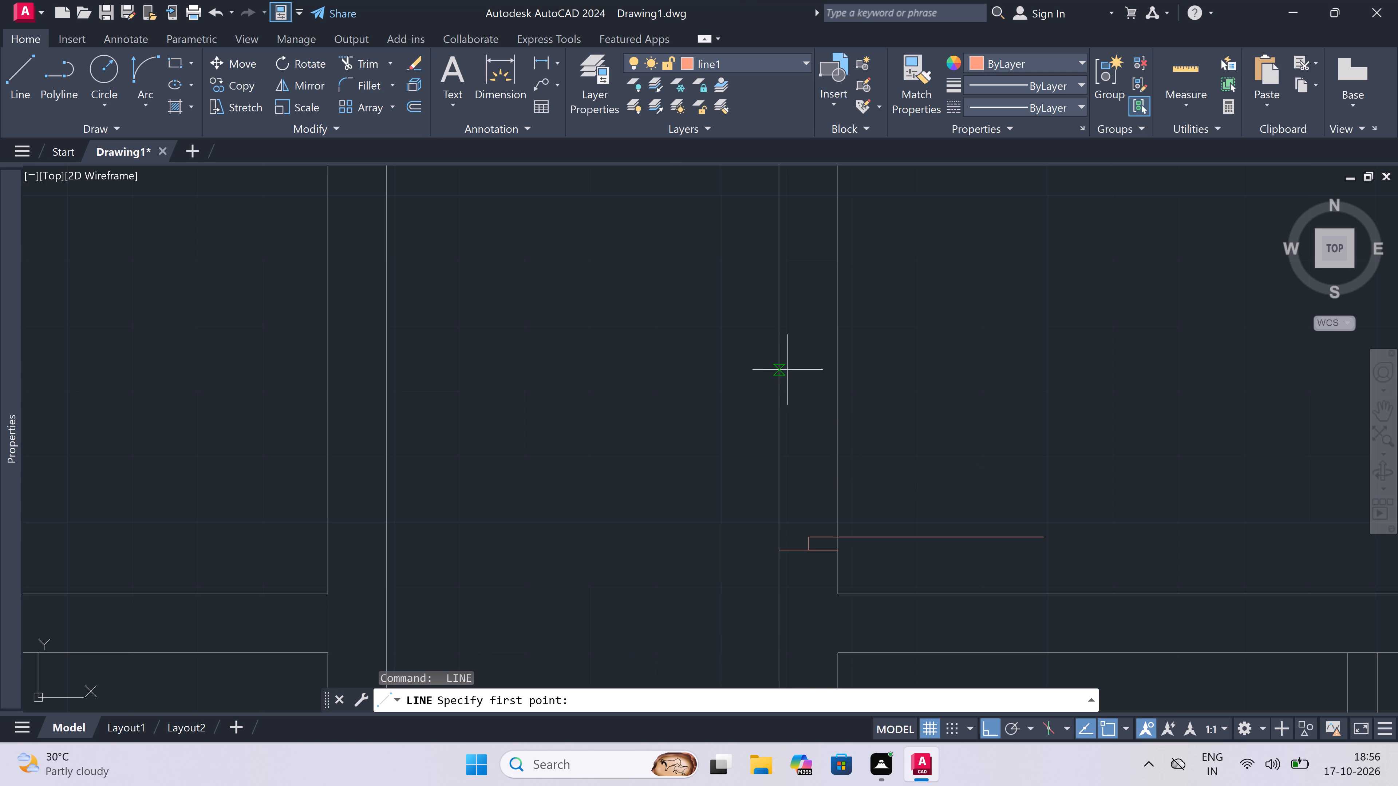
{"action": "double_click", "coordinate": [783, 359]}
{"action": "left_click", "coordinate": [833, 359]}
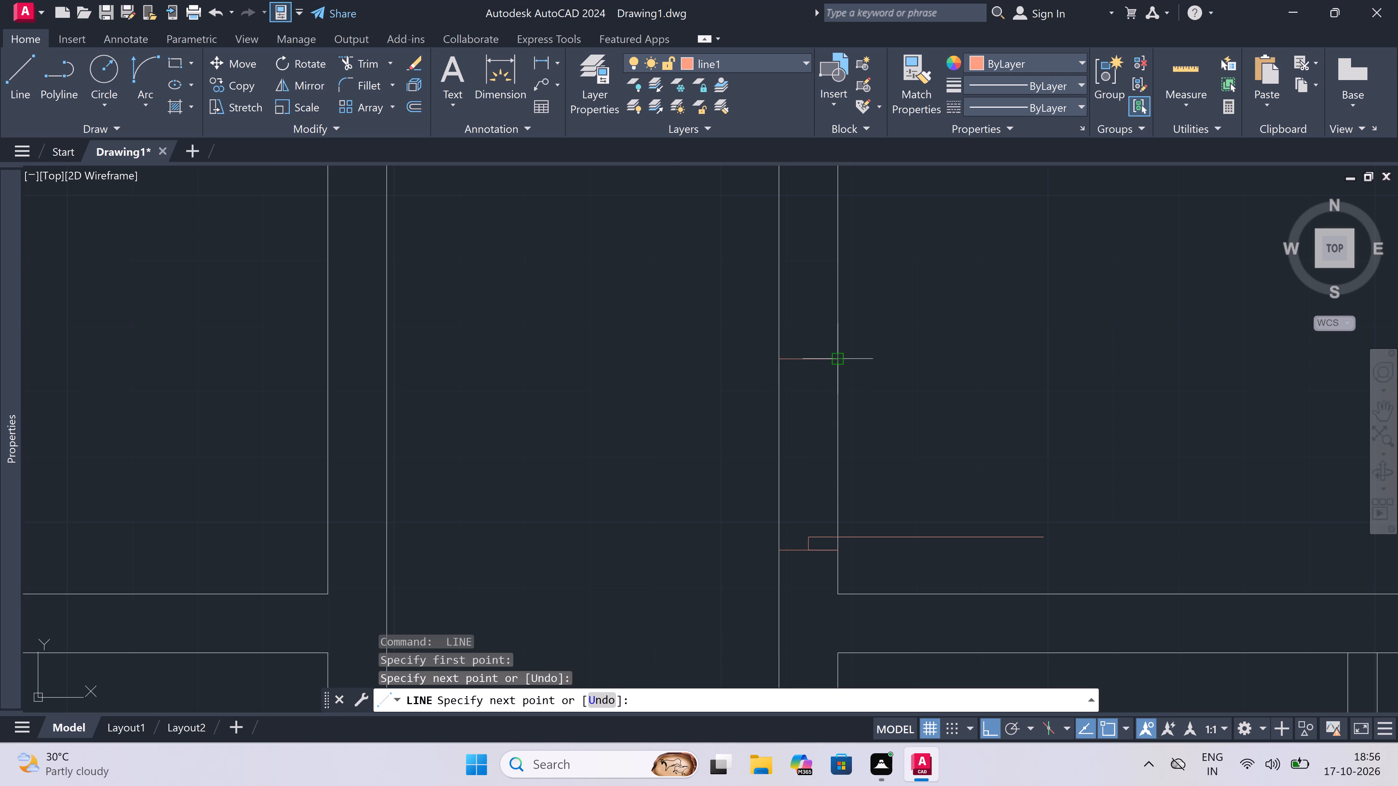
{"action": "left_click", "coordinate": [803, 357]}
{"action": "type", "text": "2\""}
{"action": "key", "text": "space"}
{"action": "key", "text": "Escape"}
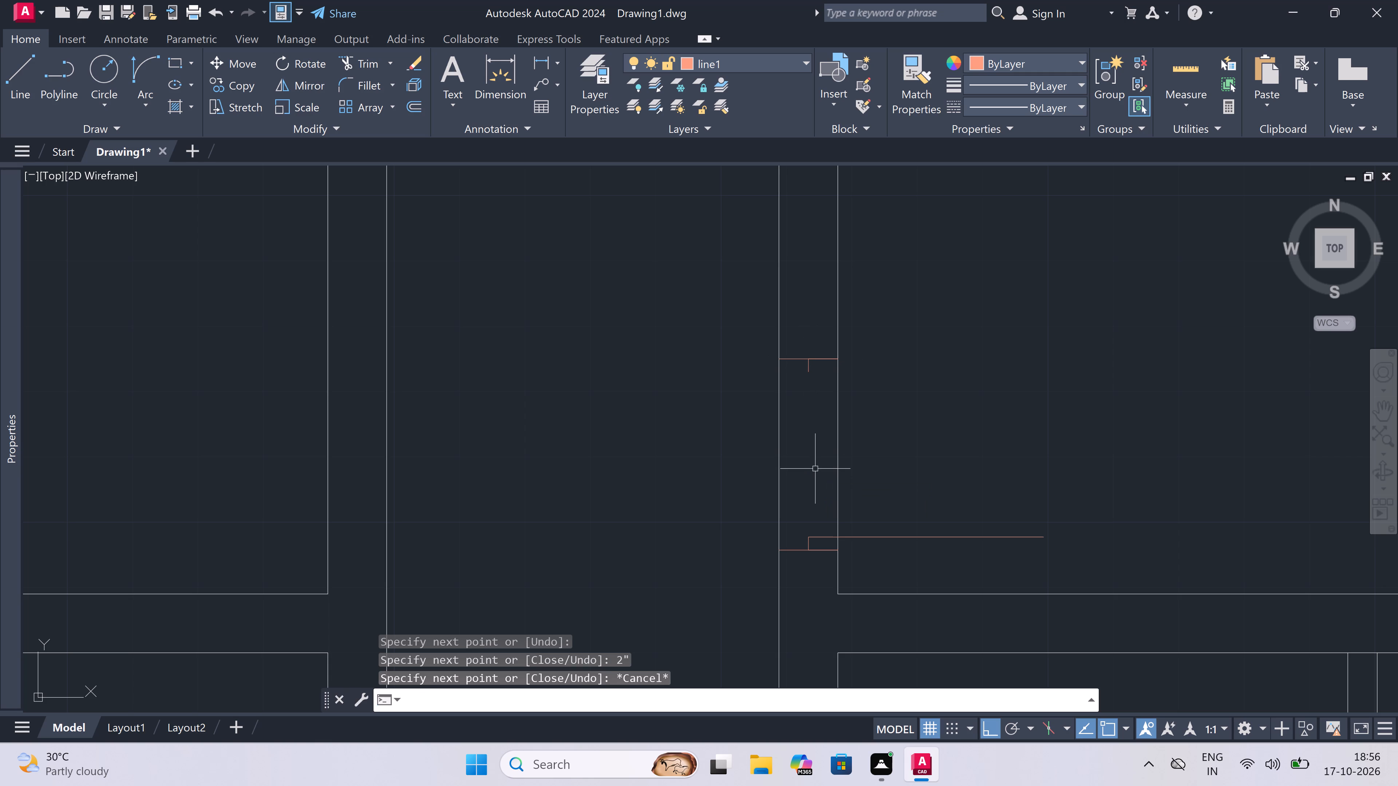
Draw the right column door's swing arc from the leaf's free end to the upper jamb's stop.
{"action": "double_click", "coordinate": [136, 59]}
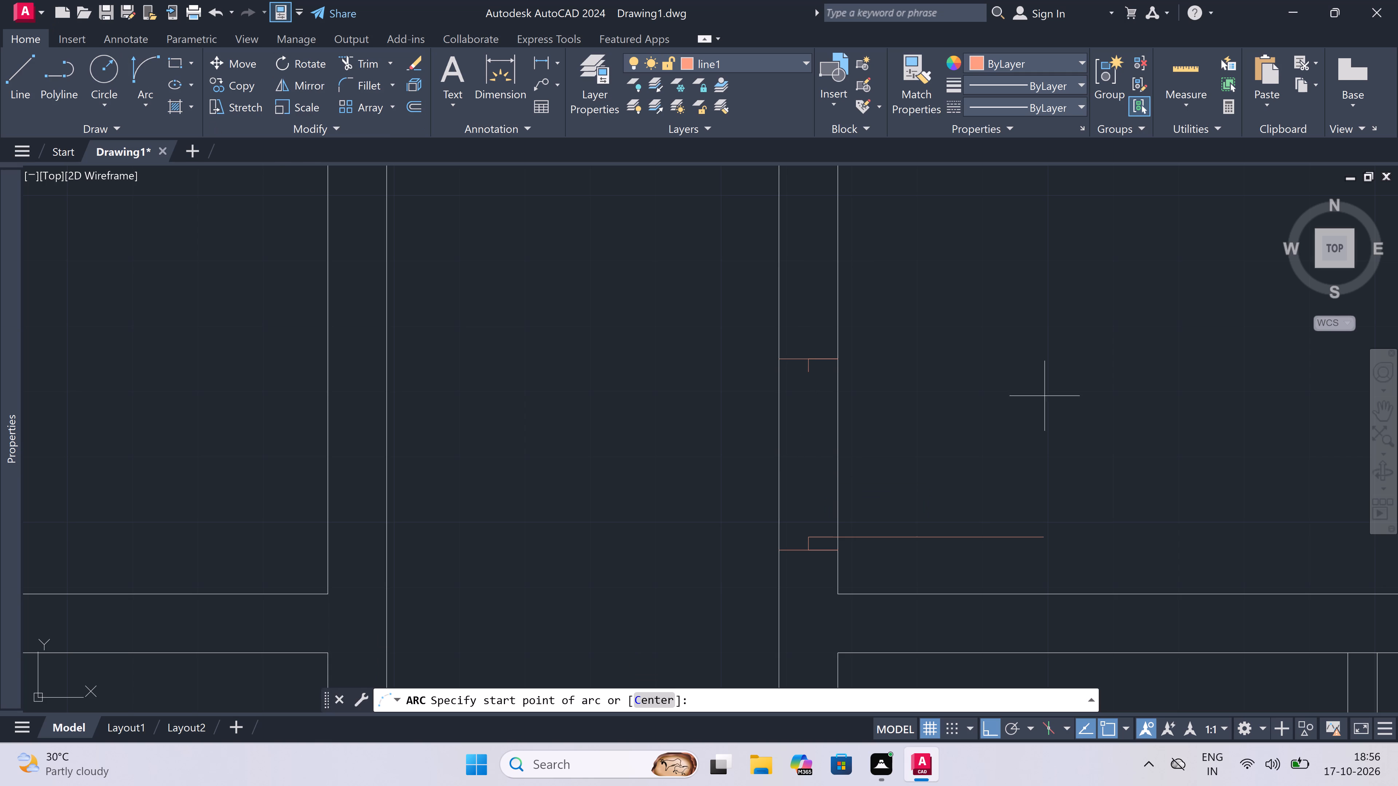
{"action": "left_click", "coordinate": [1046, 532]}
{"action": "left_click", "coordinate": [809, 372]}
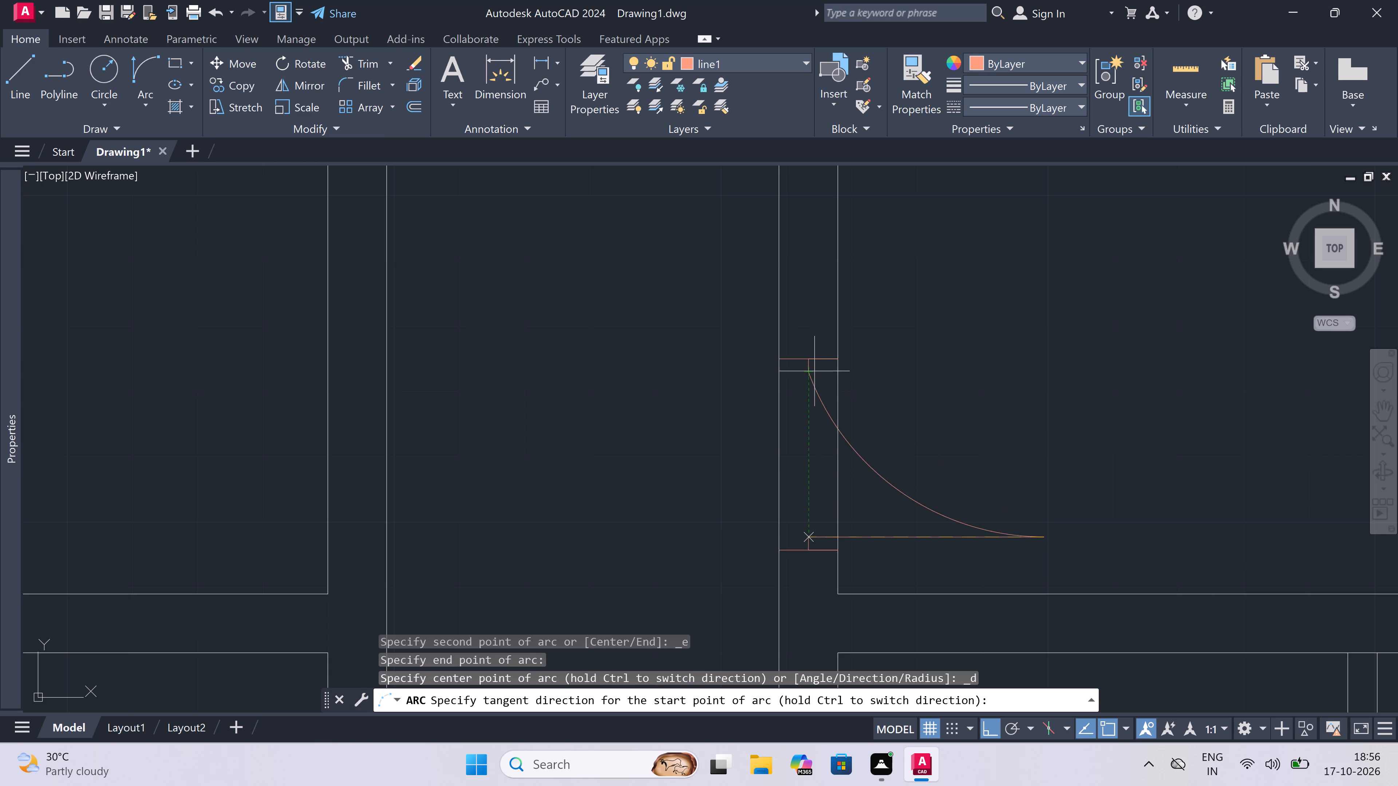
{"action": "left_click", "coordinate": [941, 373]}
Trim both wall lines between the jambs of the right column's second-unit entrance door.
{"action": "key", "text": "t"}
{"action": "key", "text": "r"}
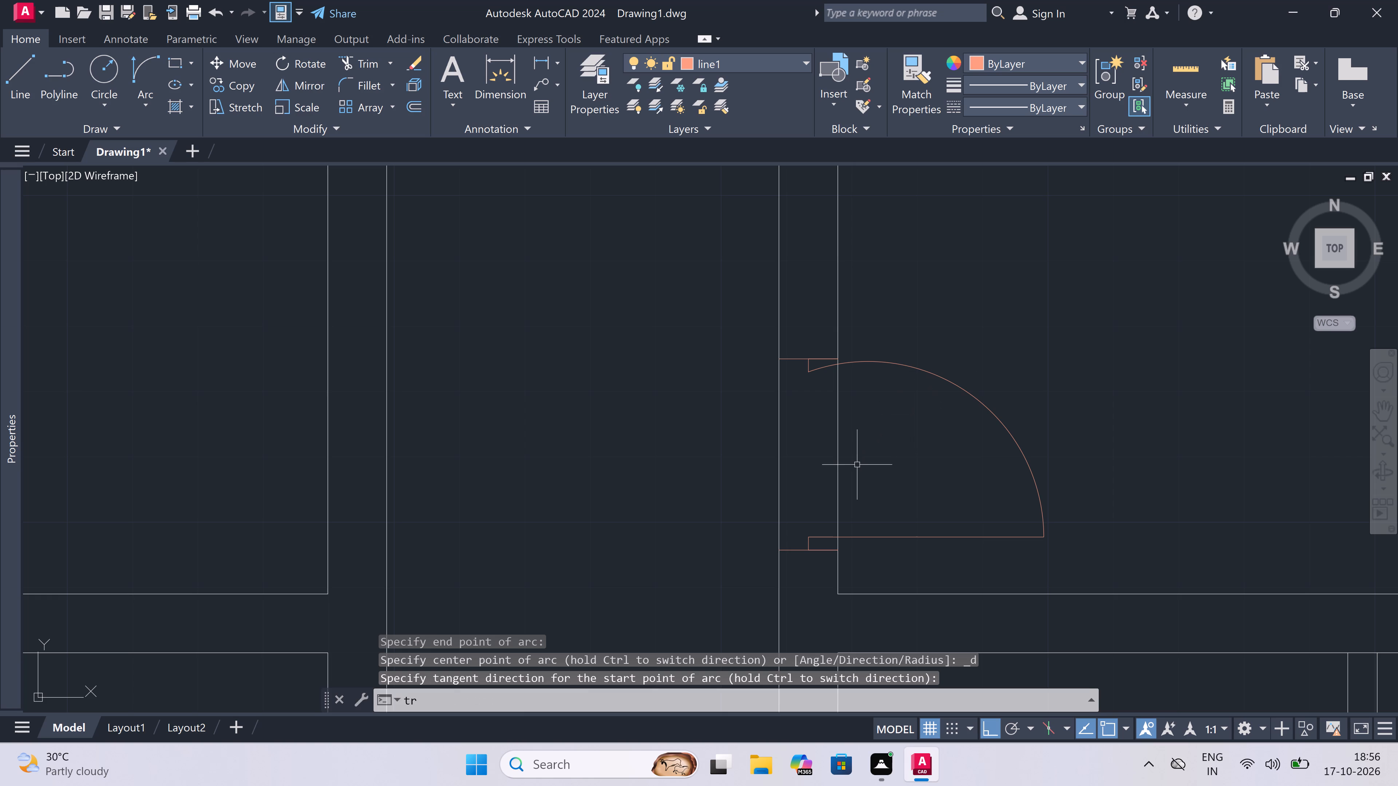
{"action": "key", "text": "space"}
{"action": "left_click", "coordinate": [856, 461]}
{"action": "left_click", "coordinate": [720, 461]}
{"action": "key", "text": "Escape"}
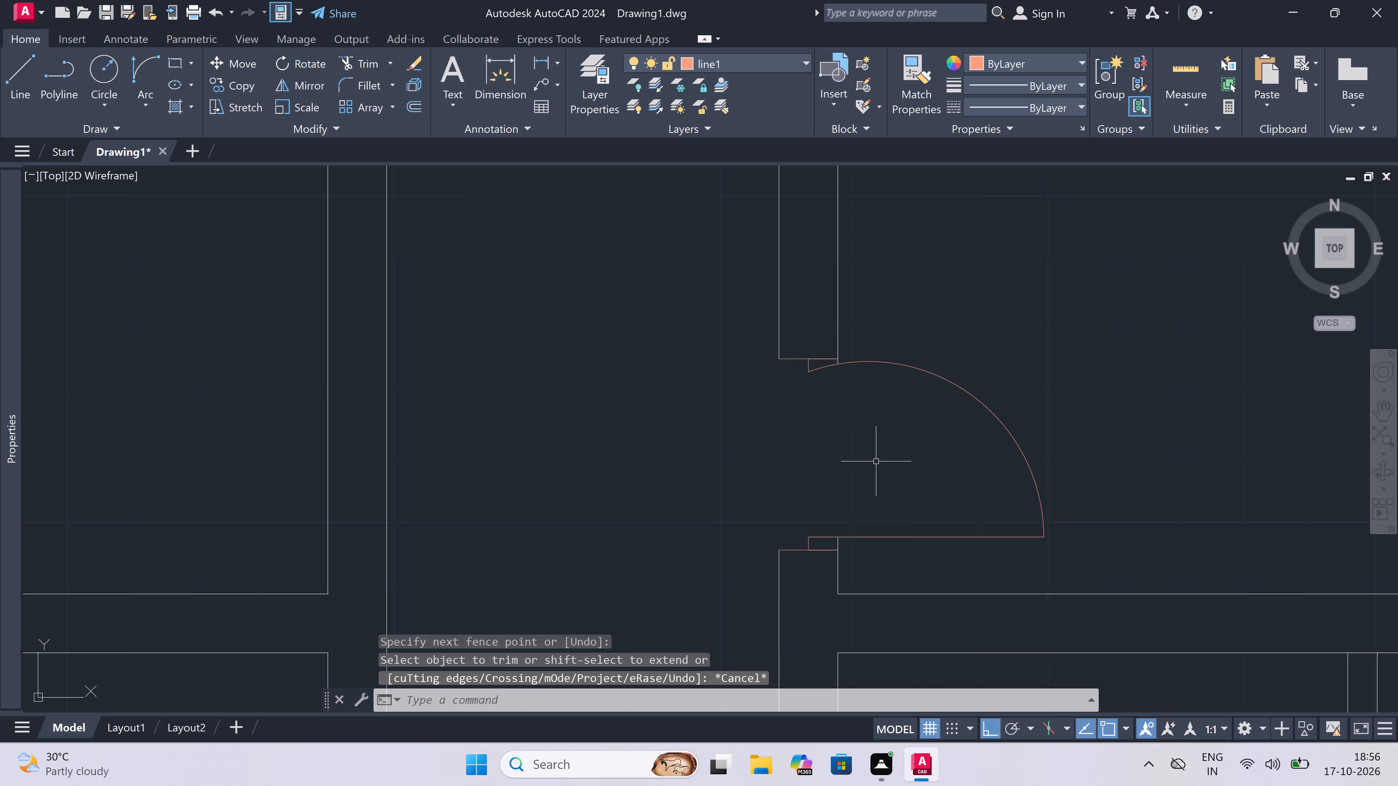
In the left column's second unit up, draw the lower jamb across the right exterior wall, a 2" stop up from its midpoint and a 3' leaf leftward.
{"action": "scroll", "coordinate": [876, 467], "scroll_direction": "down", "scroll_amount": 3}
{"action": "scroll", "coordinate": [704, 470], "scroll_direction": "up", "scroll_amount": 3}
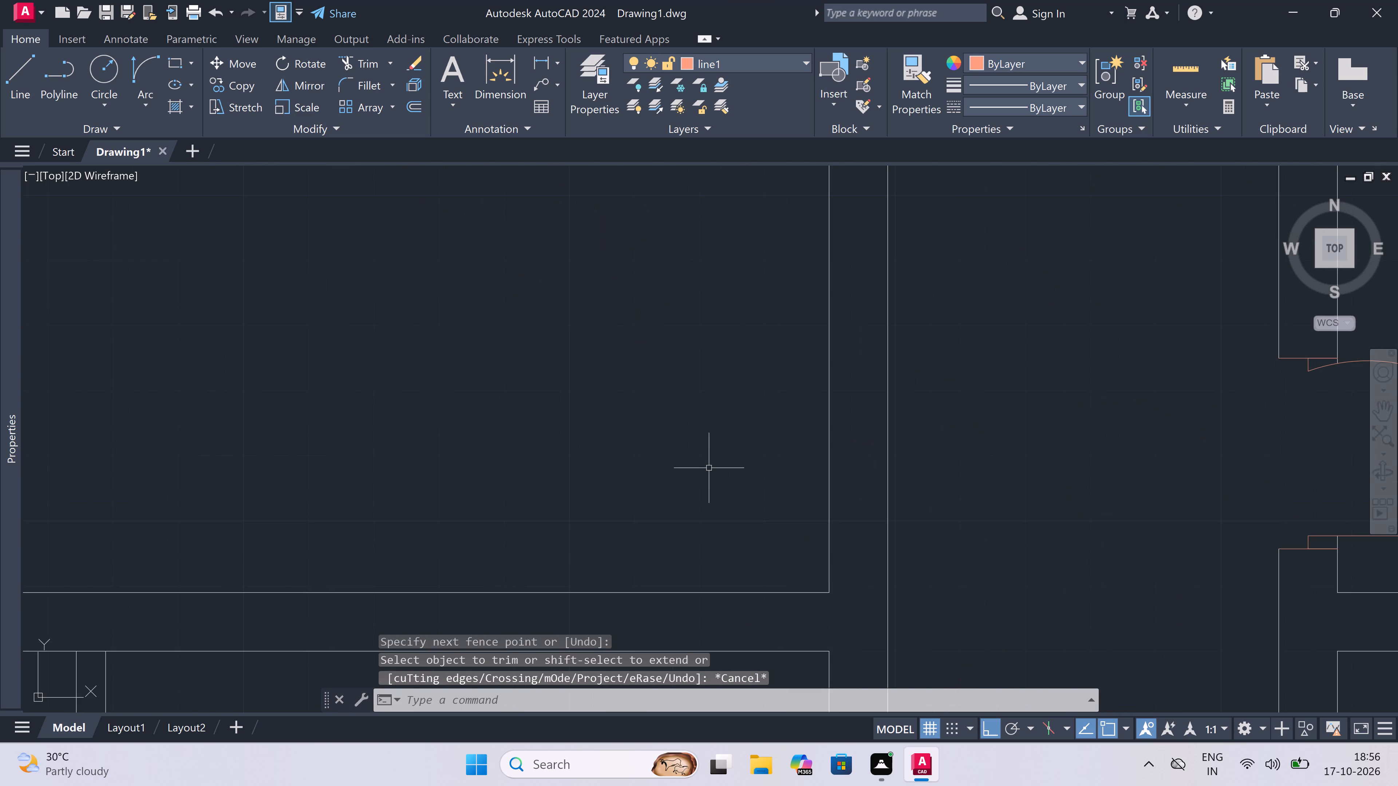
{"action": "key", "text": "l"}
{"action": "key", "text": "space"}
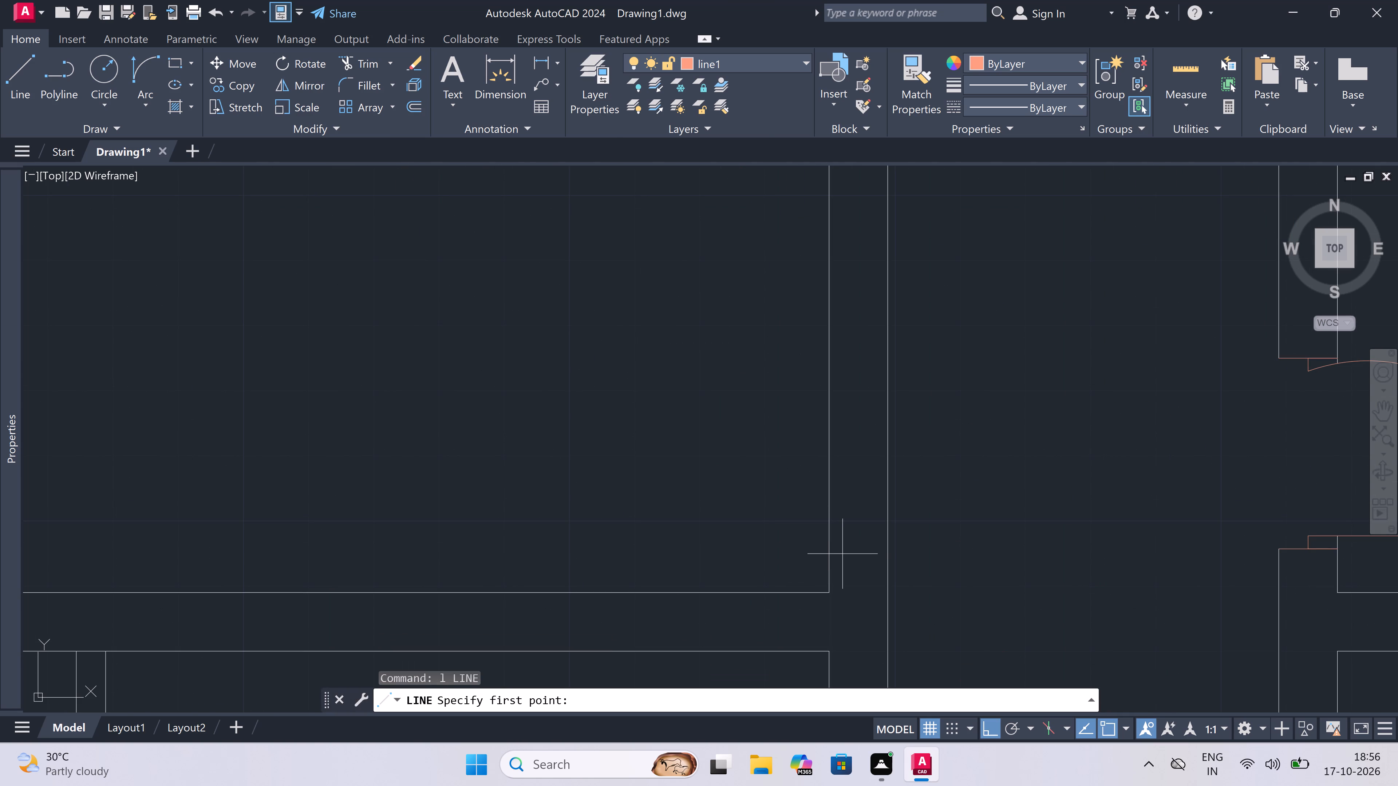
{"action": "left_click", "coordinate": [841, 558]}
{"action": "key", "text": "Escape"}
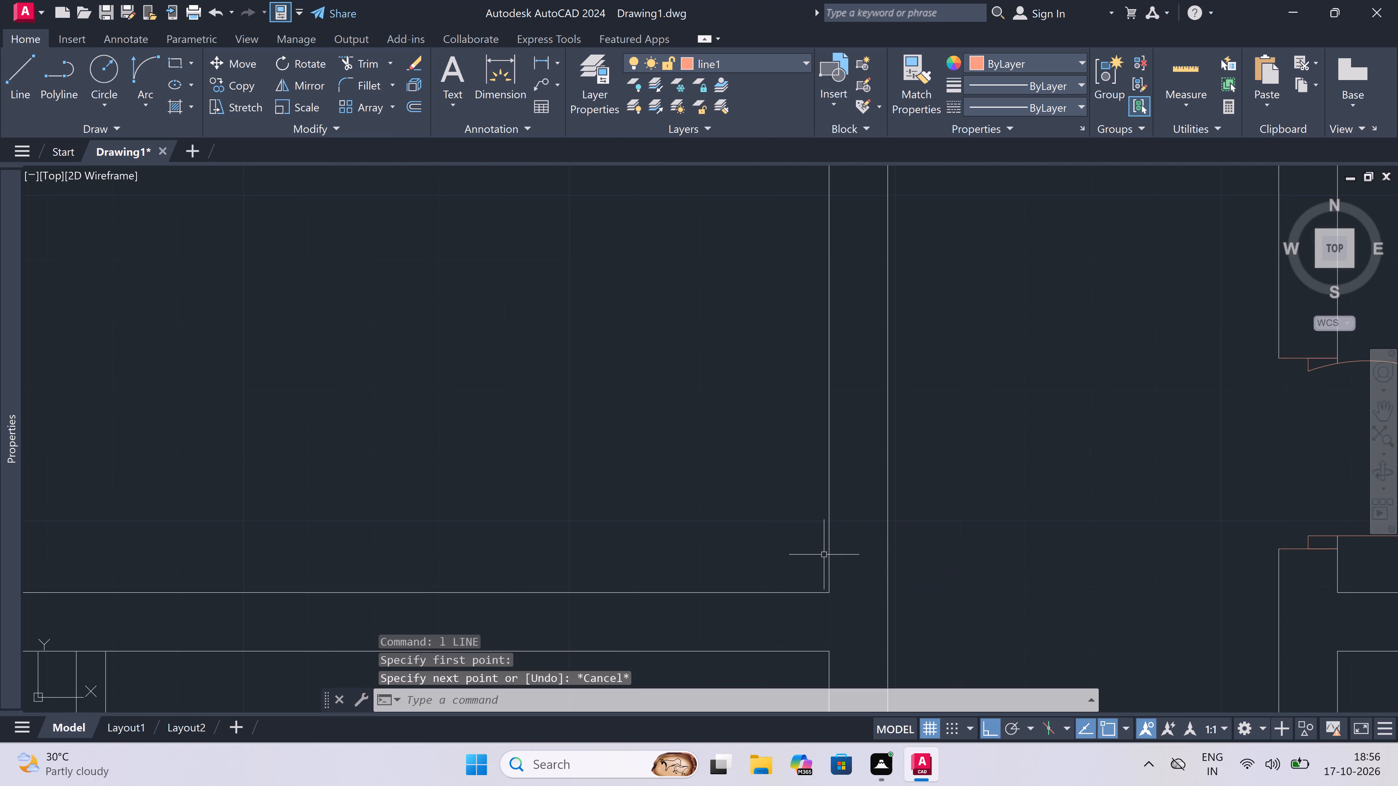
{"action": "key", "text": "space"}
{"action": "double_click", "coordinate": [832, 543]}
{"action": "double_click", "coordinate": [887, 542]}
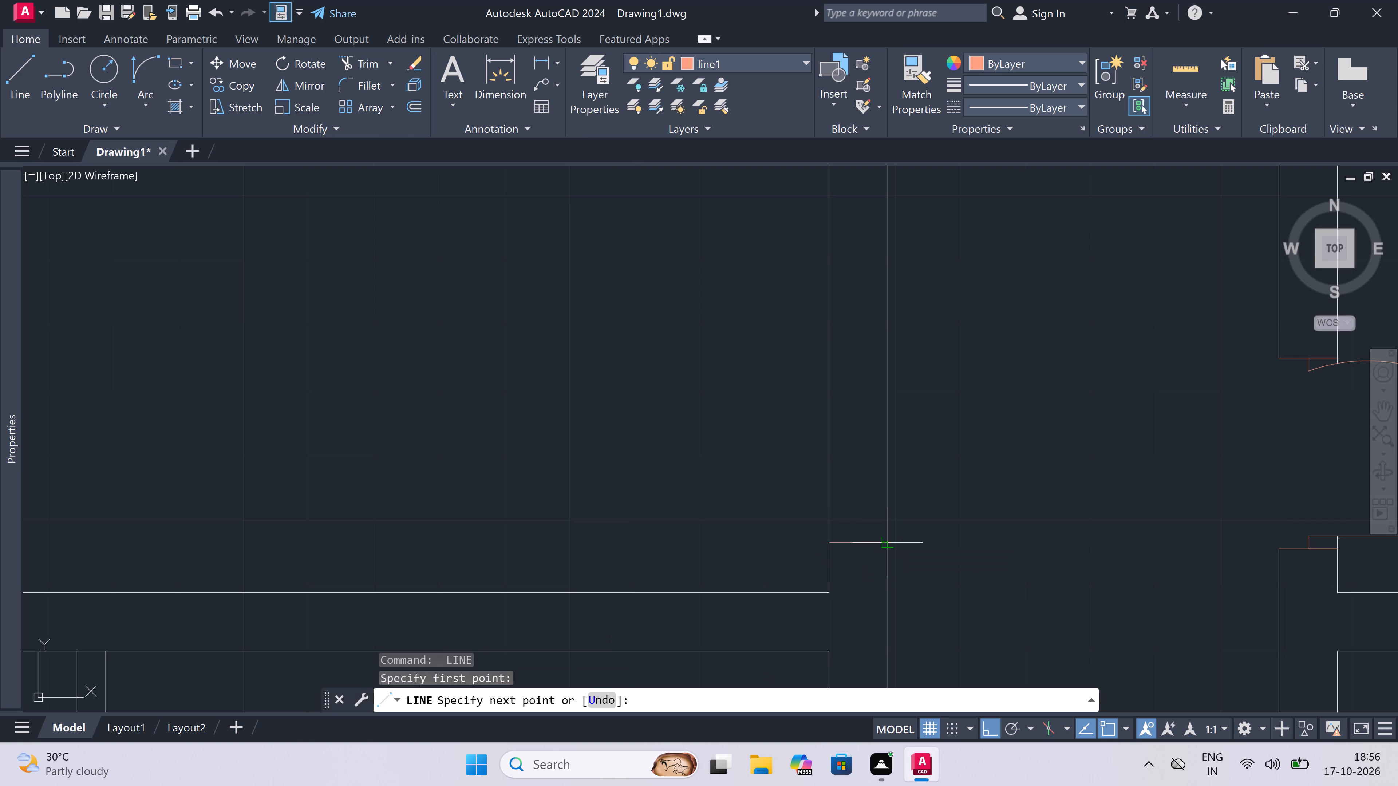
{"action": "left_click", "coordinate": [862, 541]}
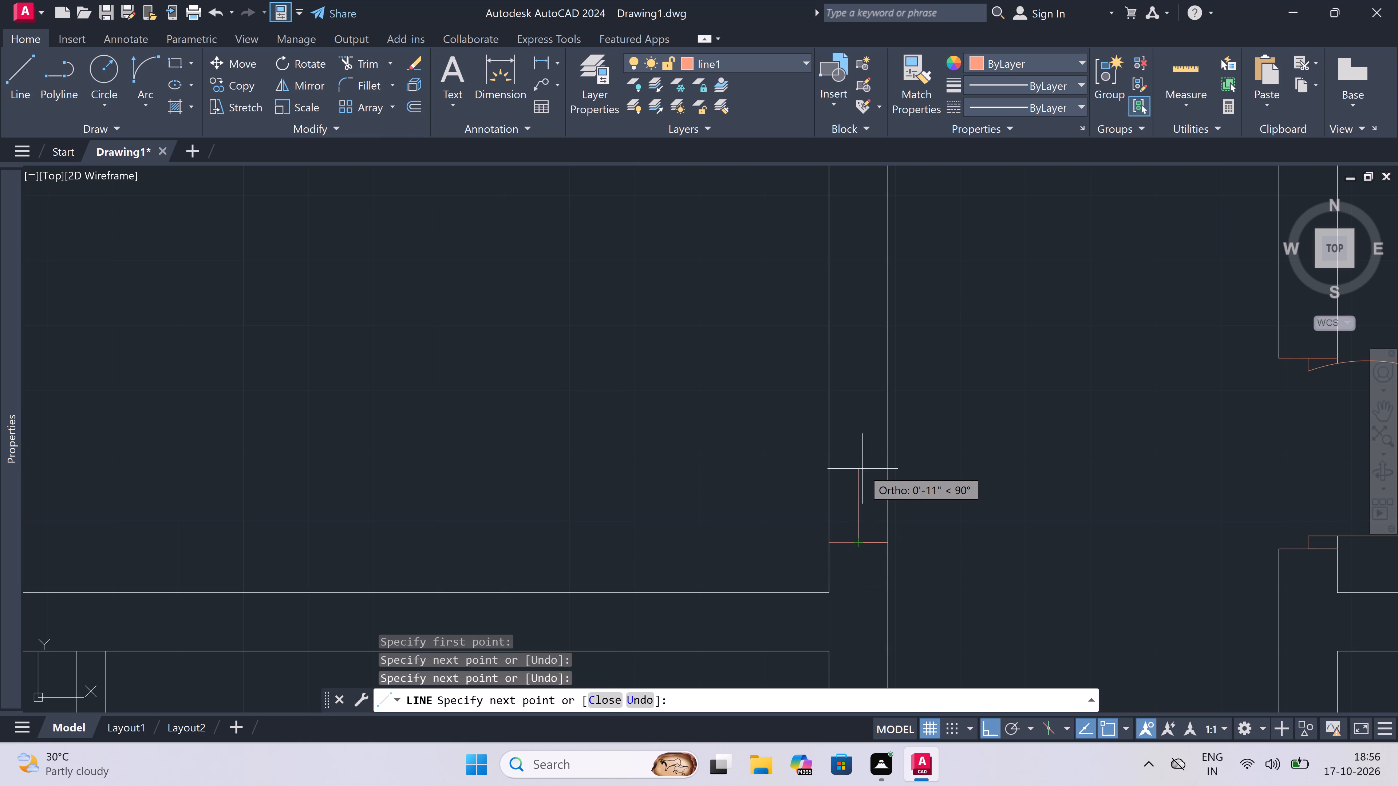
{"action": "type", "text": "2\""}
{"action": "key", "text": "space"}
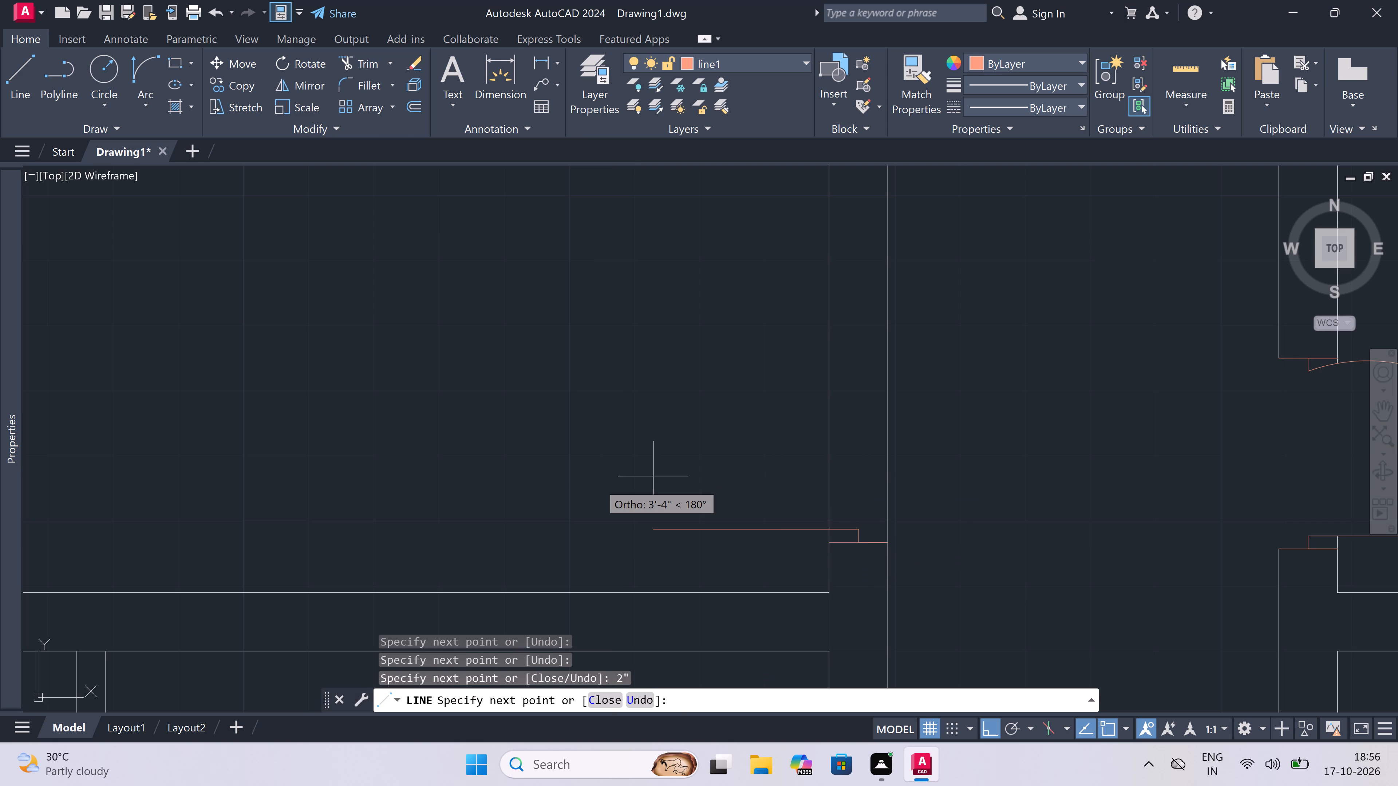
{"action": "key", "text": "2"}
{"action": "key", "text": "BackSpace"}
{"action": "key", "text": "3"}
{"action": "type", "text": "'"}
{"action": "key", "text": "space"}
{"action": "key", "text": "Escape"}
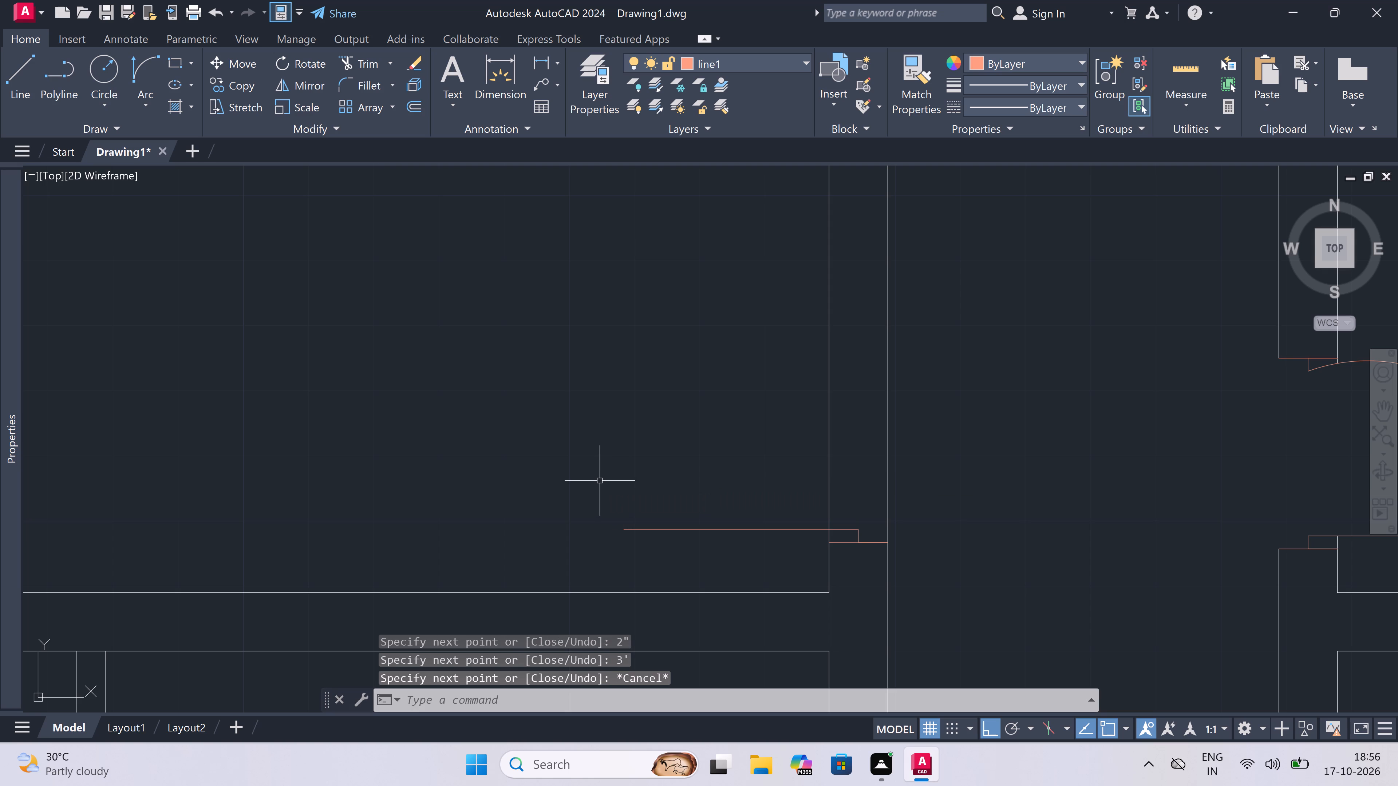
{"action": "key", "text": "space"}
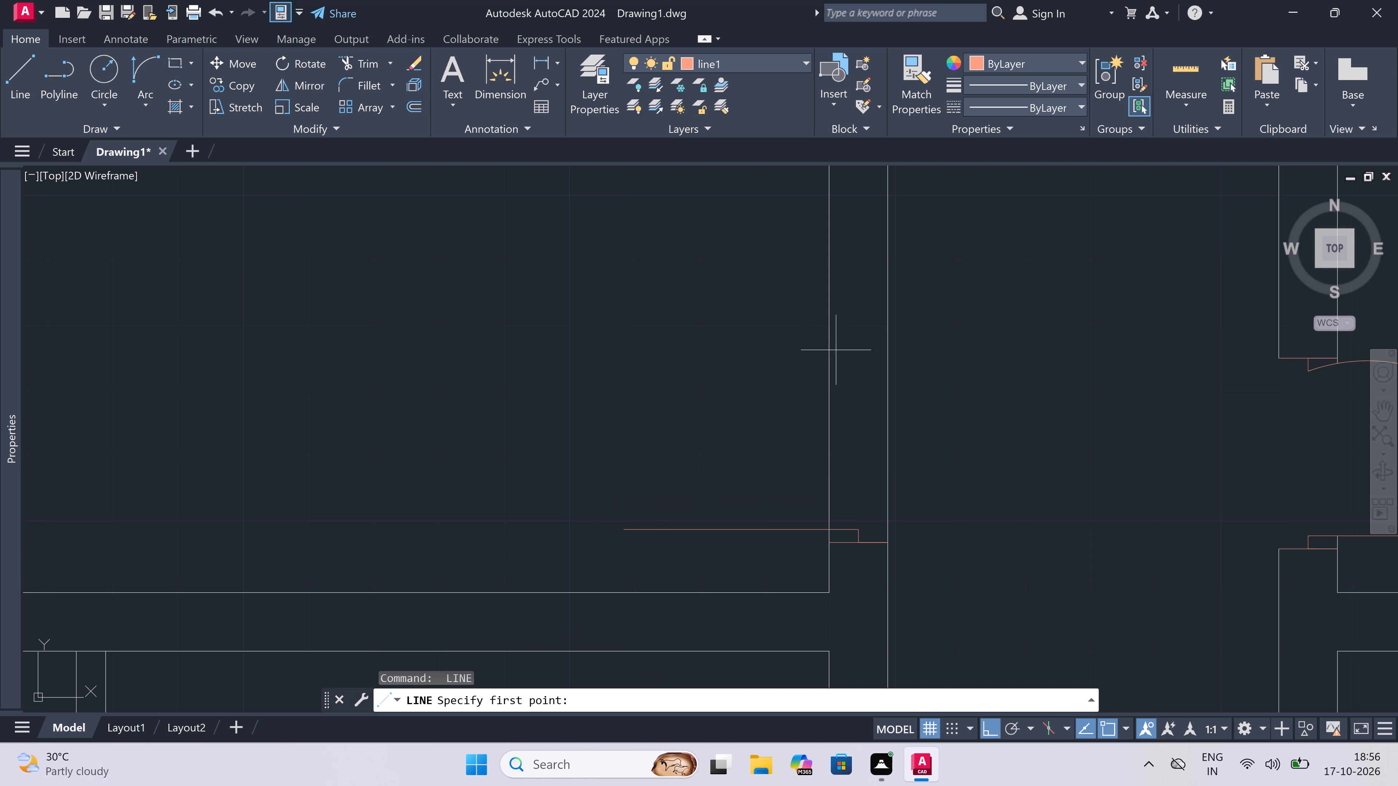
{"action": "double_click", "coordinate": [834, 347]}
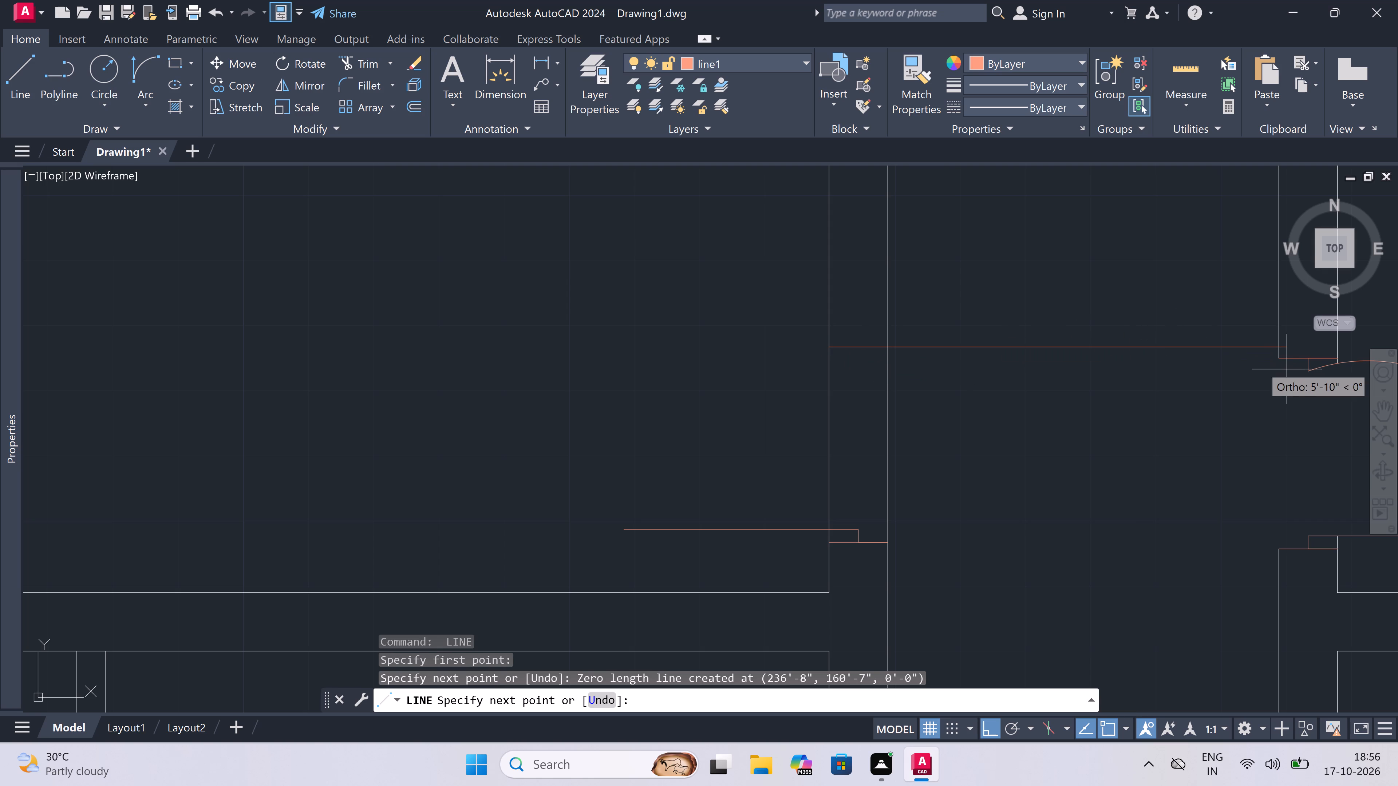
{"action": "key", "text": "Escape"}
Draw the upper door jamb across the left column's right exterior wall in the second unit, with a 2" stop running down from its midpoint.
{"action": "key", "text": "space"}
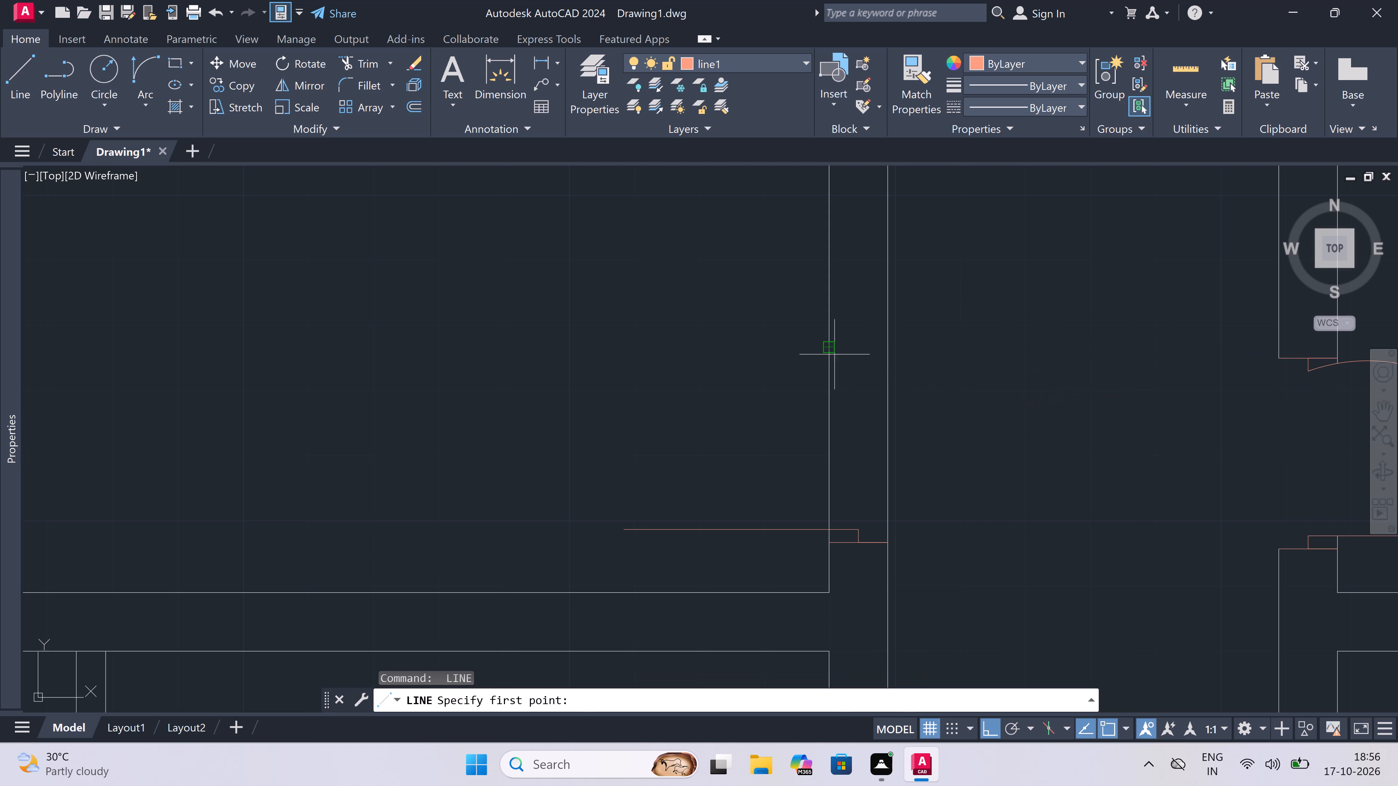
{"action": "left_click", "coordinate": [830, 360]}
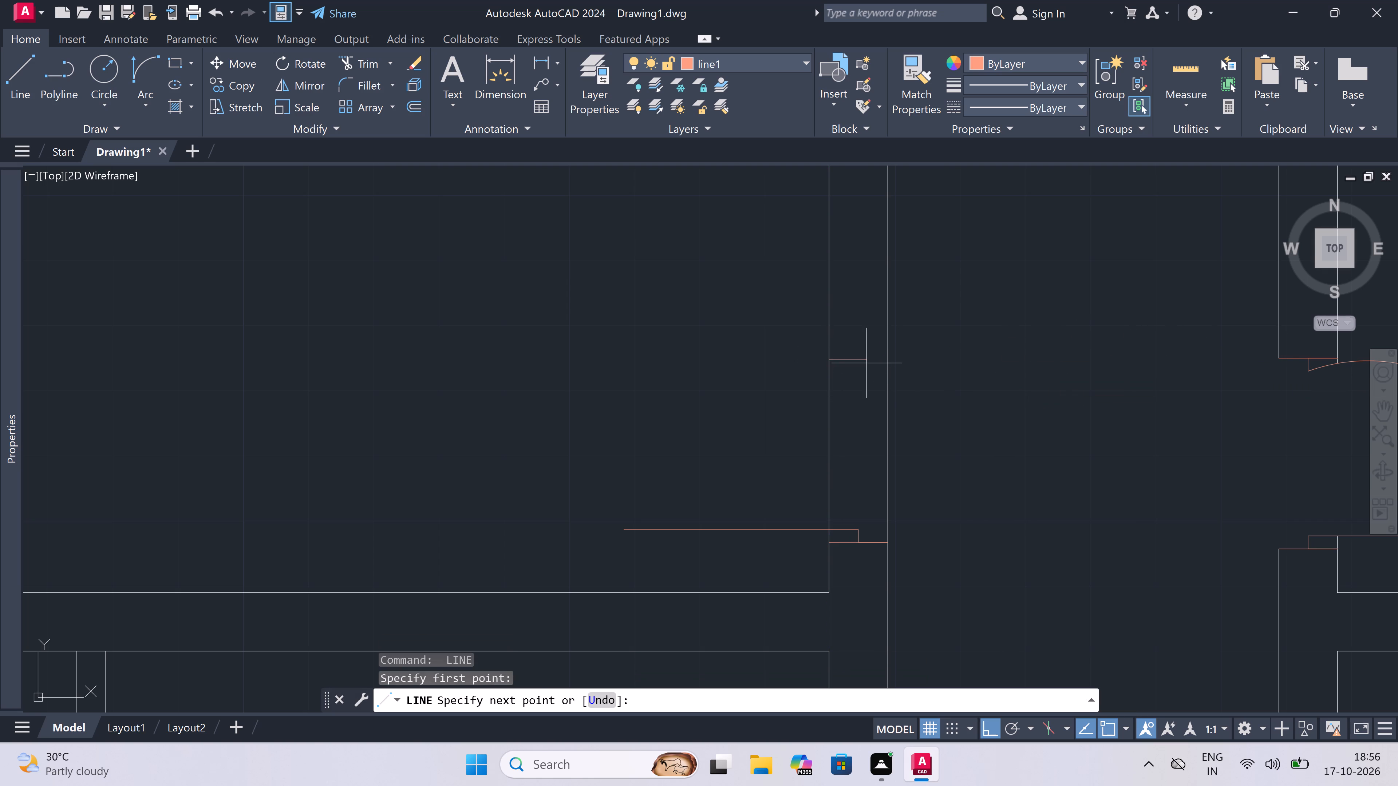
{"action": "double_click", "coordinate": [890, 358]}
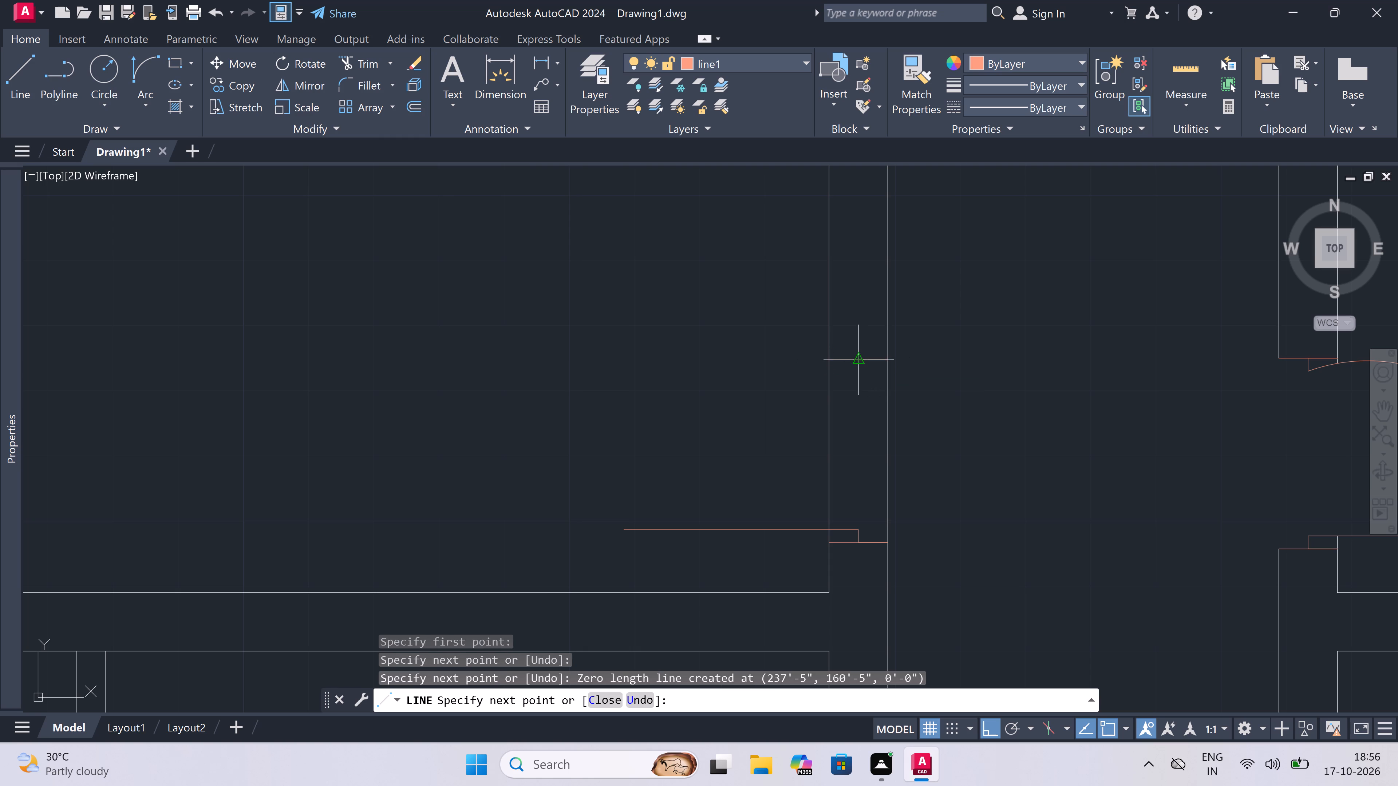
{"action": "double_click", "coordinate": [860, 361]}
{"action": "type", "text": "2\""}
{"action": "key", "text": "space"}
{"action": "key", "text": "Escape"}
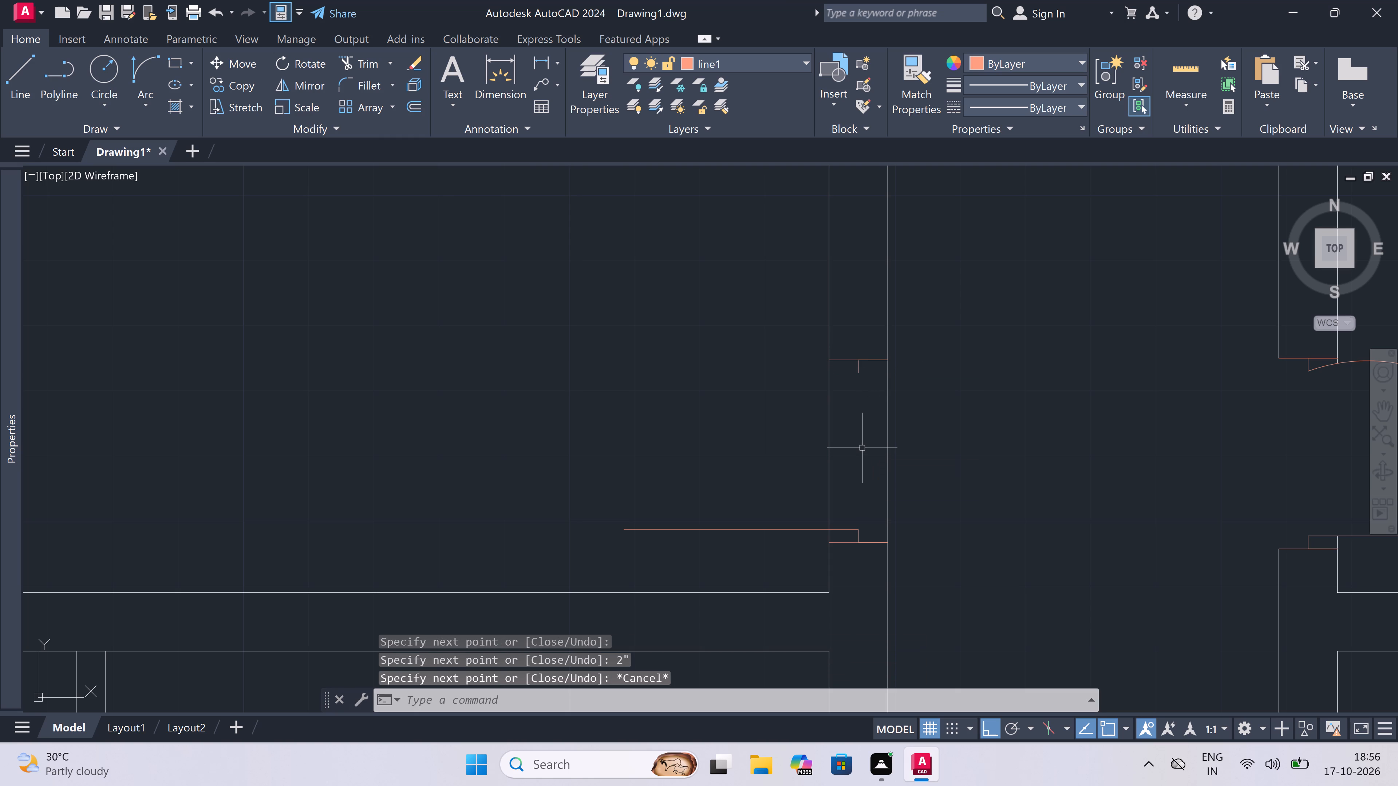
Draw the door's swing arc from the leaf's free end to the upper jamb's stop in the left column's second unit.
{"action": "double_click", "coordinate": [137, 64]}
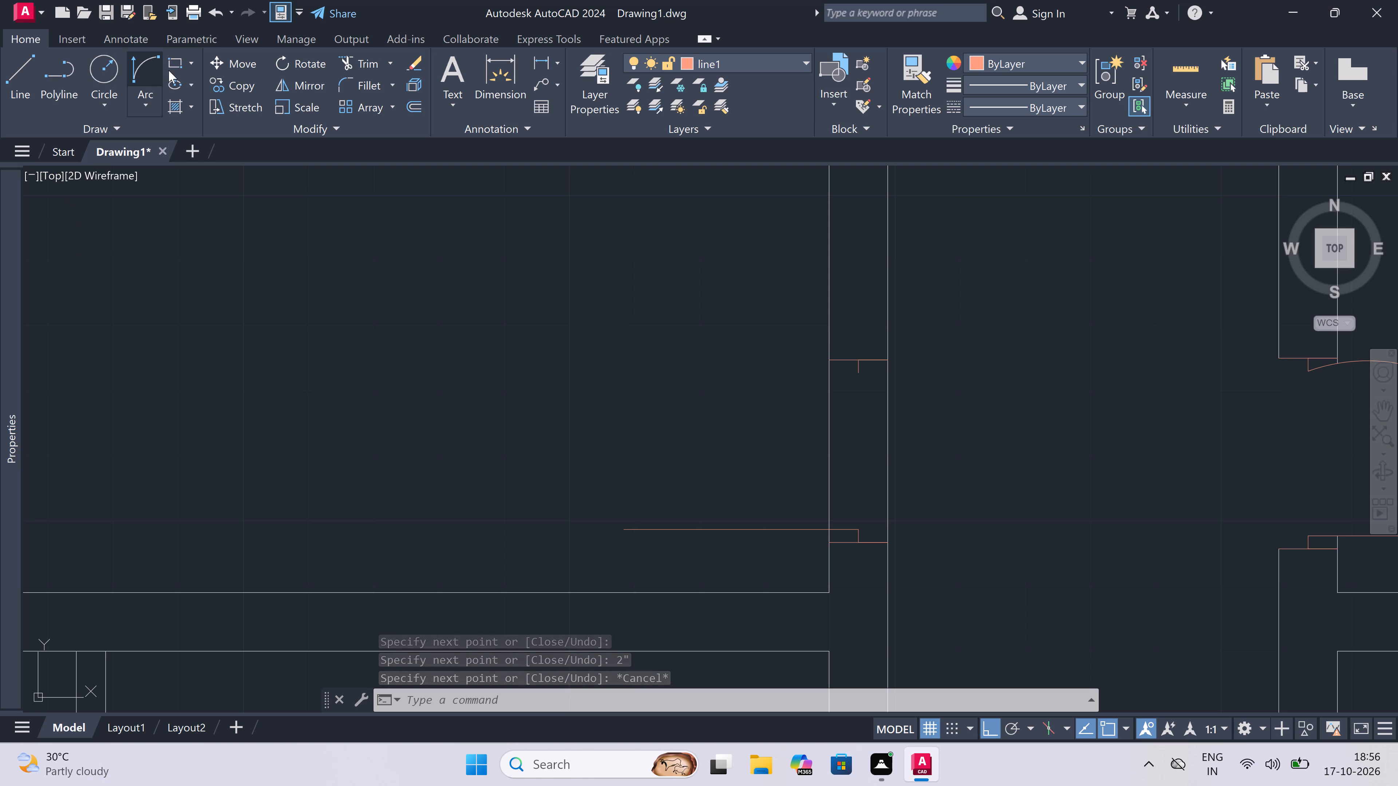
{"action": "double_click", "coordinate": [627, 530]}
{"action": "left_click", "coordinate": [861, 377]}
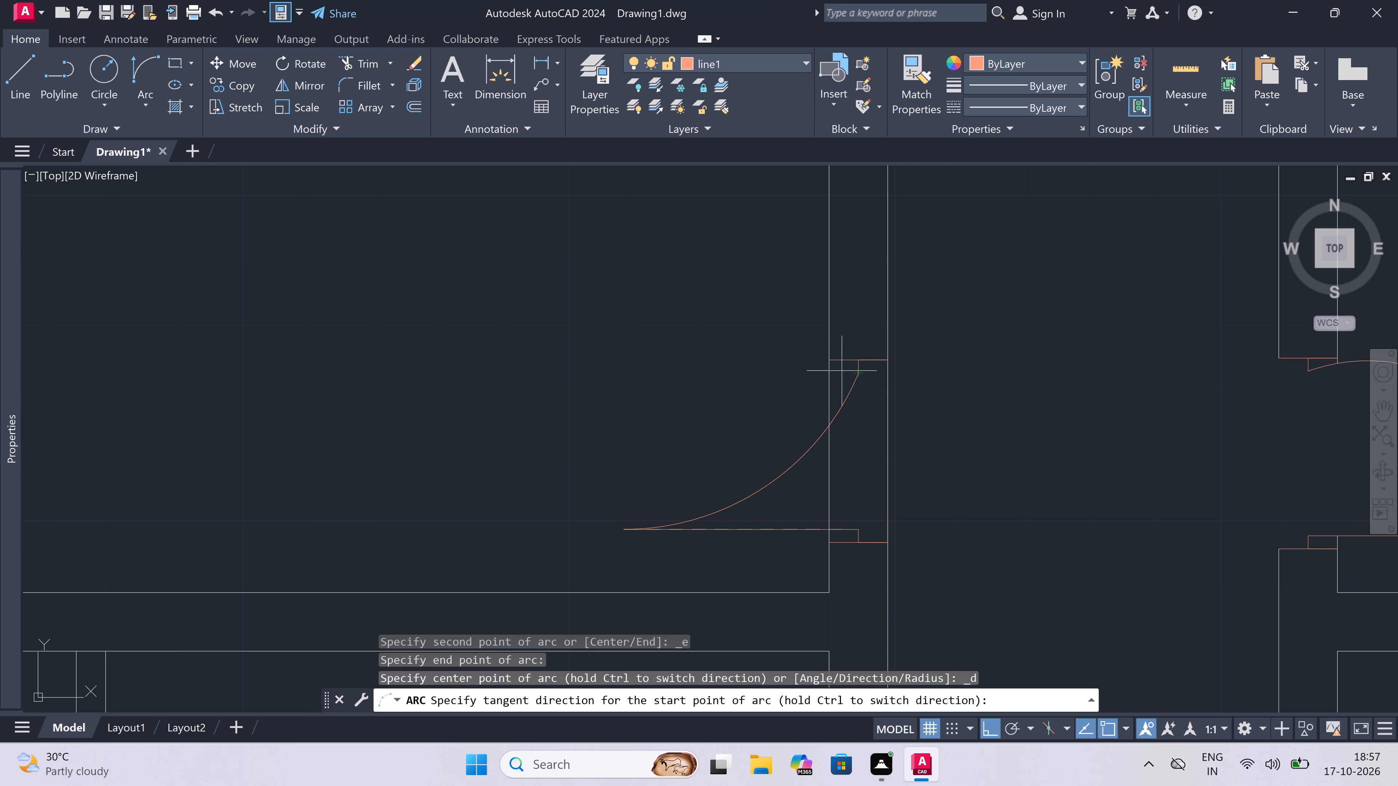
{"action": "double_click", "coordinate": [790, 358]}
Trim both wall lines between the jambs of the left column's second-unit entrance door.
{"action": "key", "text": "t"}
{"action": "key", "text": "r"}
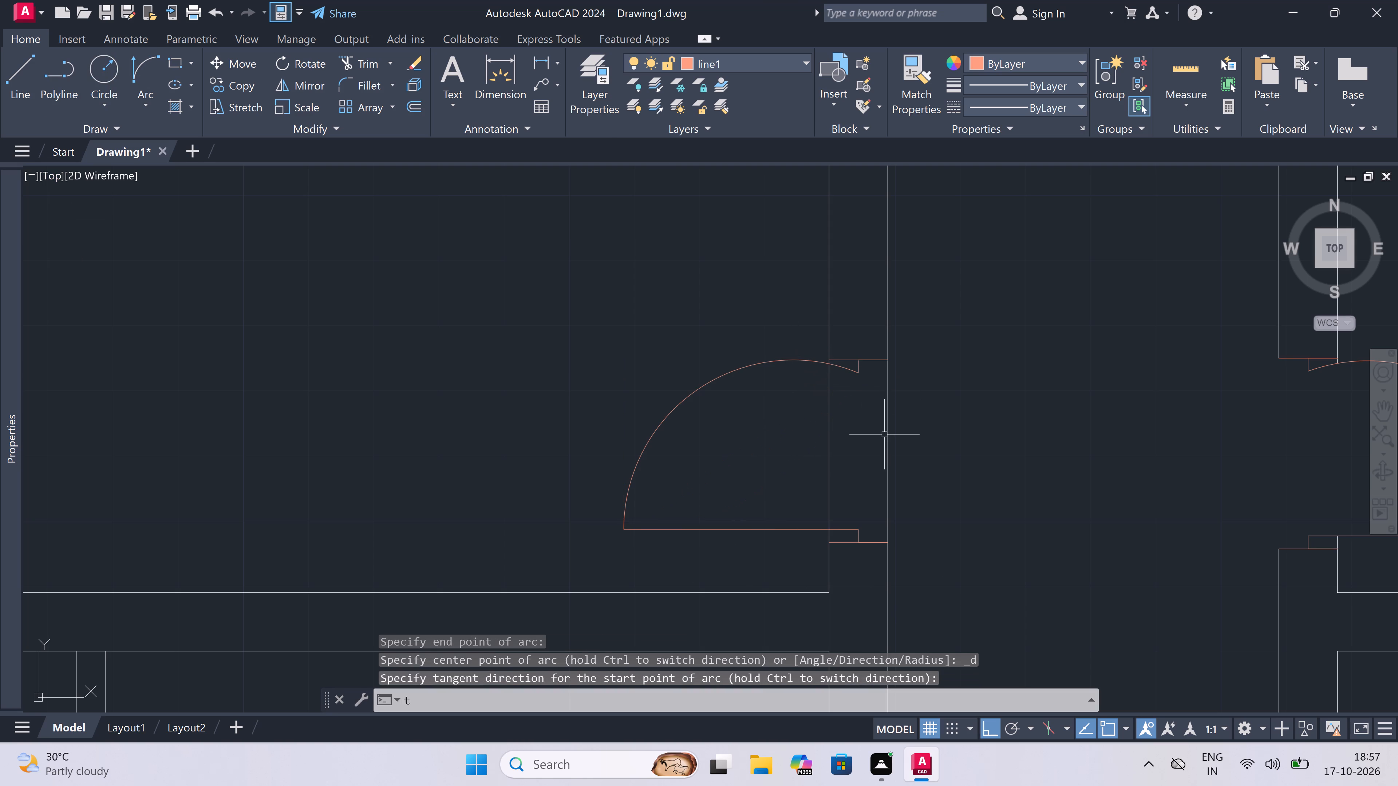
{"action": "key", "text": "space"}
{"action": "double_click", "coordinate": [797, 466]}
{"action": "double_click", "coordinate": [952, 464]}
{"action": "scroll", "coordinate": [796, 465], "scroll_direction": "down", "scroll_amount": 4}
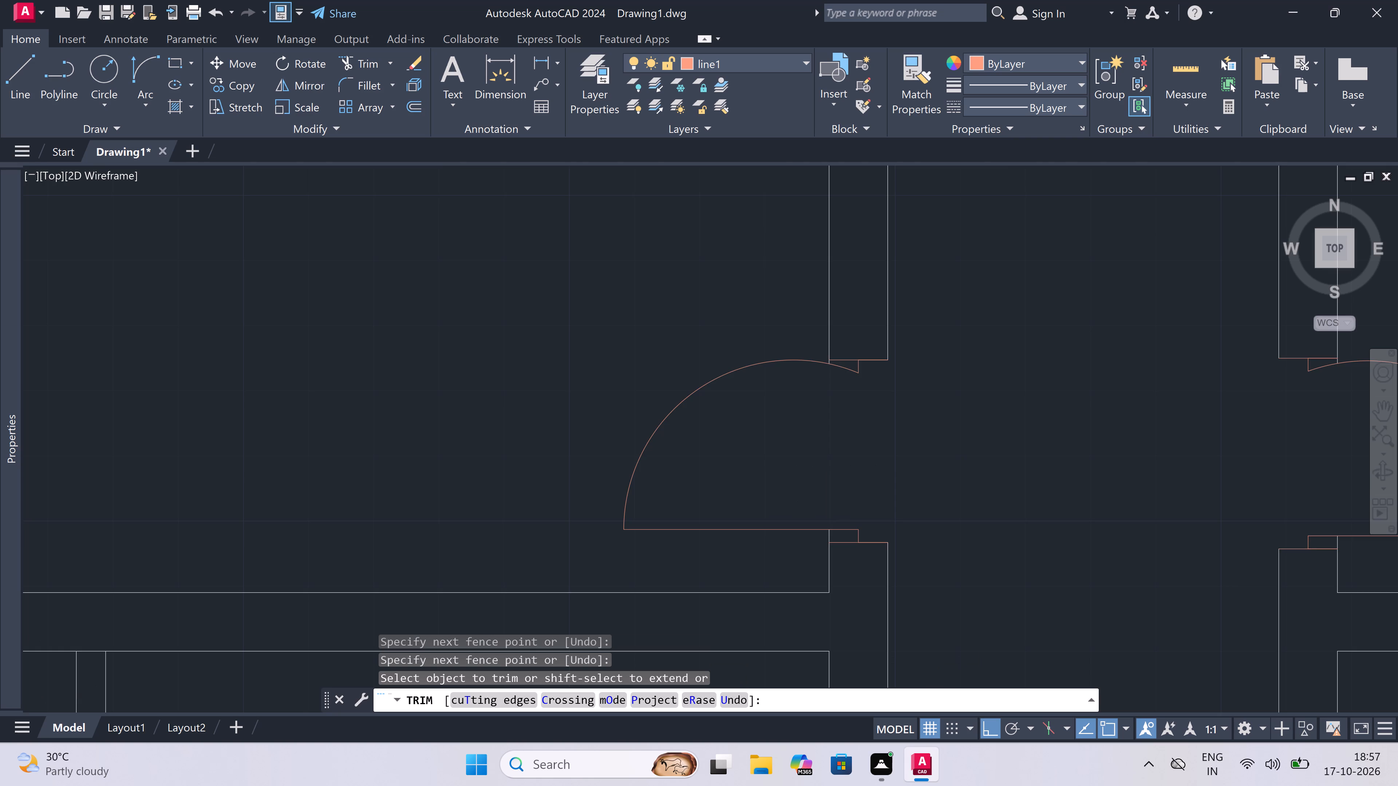
{"action": "key", "text": "Escape"}
In the left column's third unit up, draw the lower door jamb across the right exterior wall and return to its midpoint.
{"action": "scroll", "coordinate": [796, 467], "scroll_direction": "down", "scroll_amount": 3}
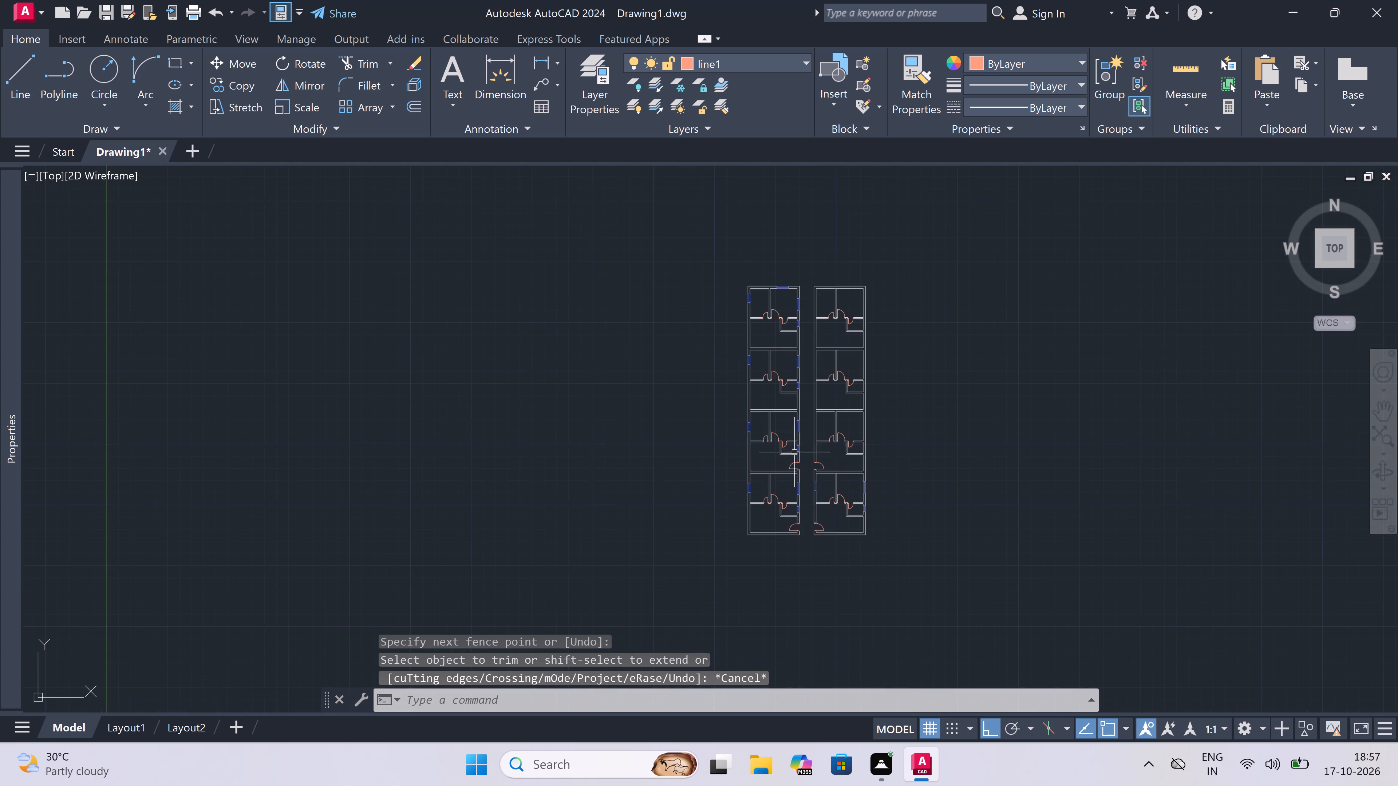
{"action": "scroll", "coordinate": [805, 360], "scroll_direction": "up", "scroll_amount": 4}
{"action": "scroll", "coordinate": [746, 554], "scroll_direction": "down", "scroll_amount": 3}
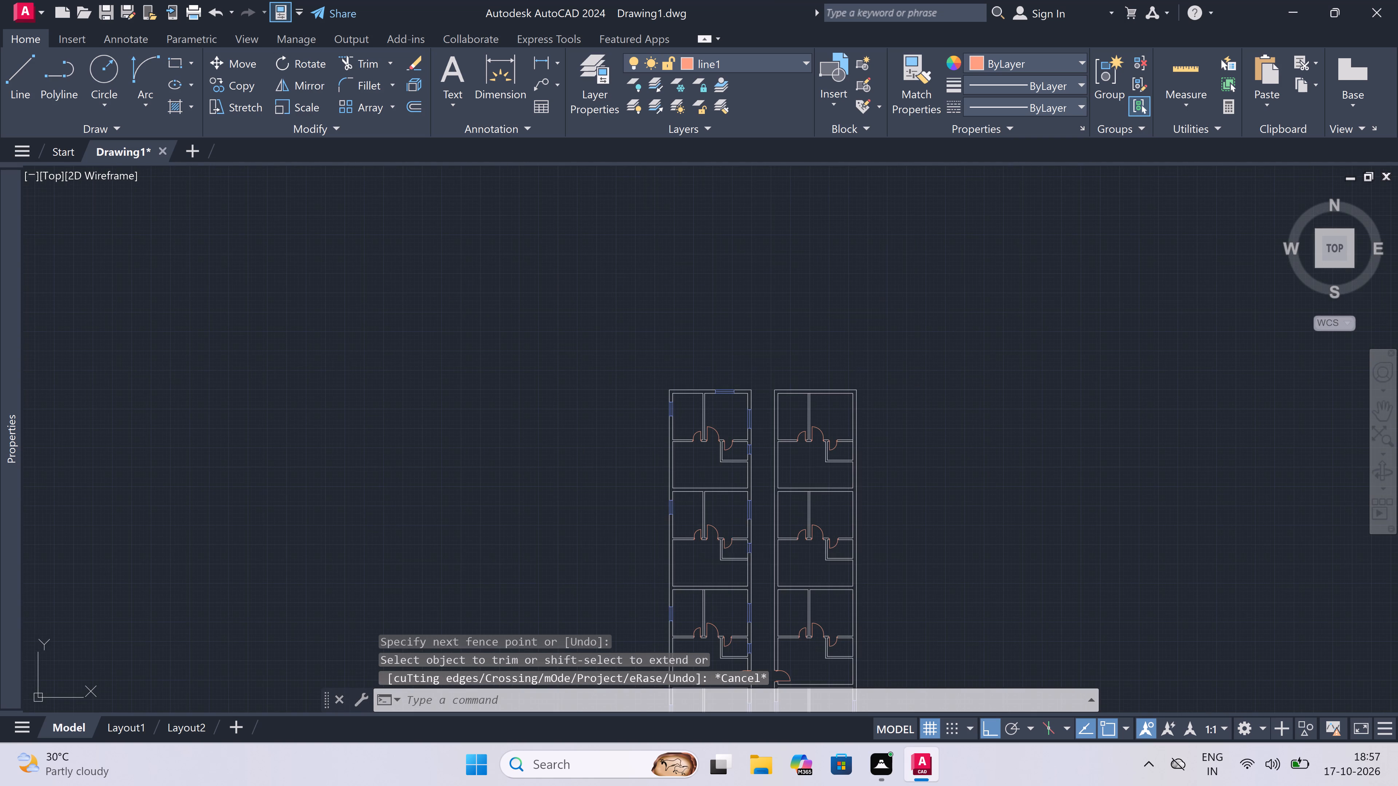
{"action": "scroll", "coordinate": [749, 573], "scroll_direction": "up", "scroll_amount": 4}
{"action": "scroll", "coordinate": [750, 573], "scroll_direction": "down", "scroll_amount": 1}
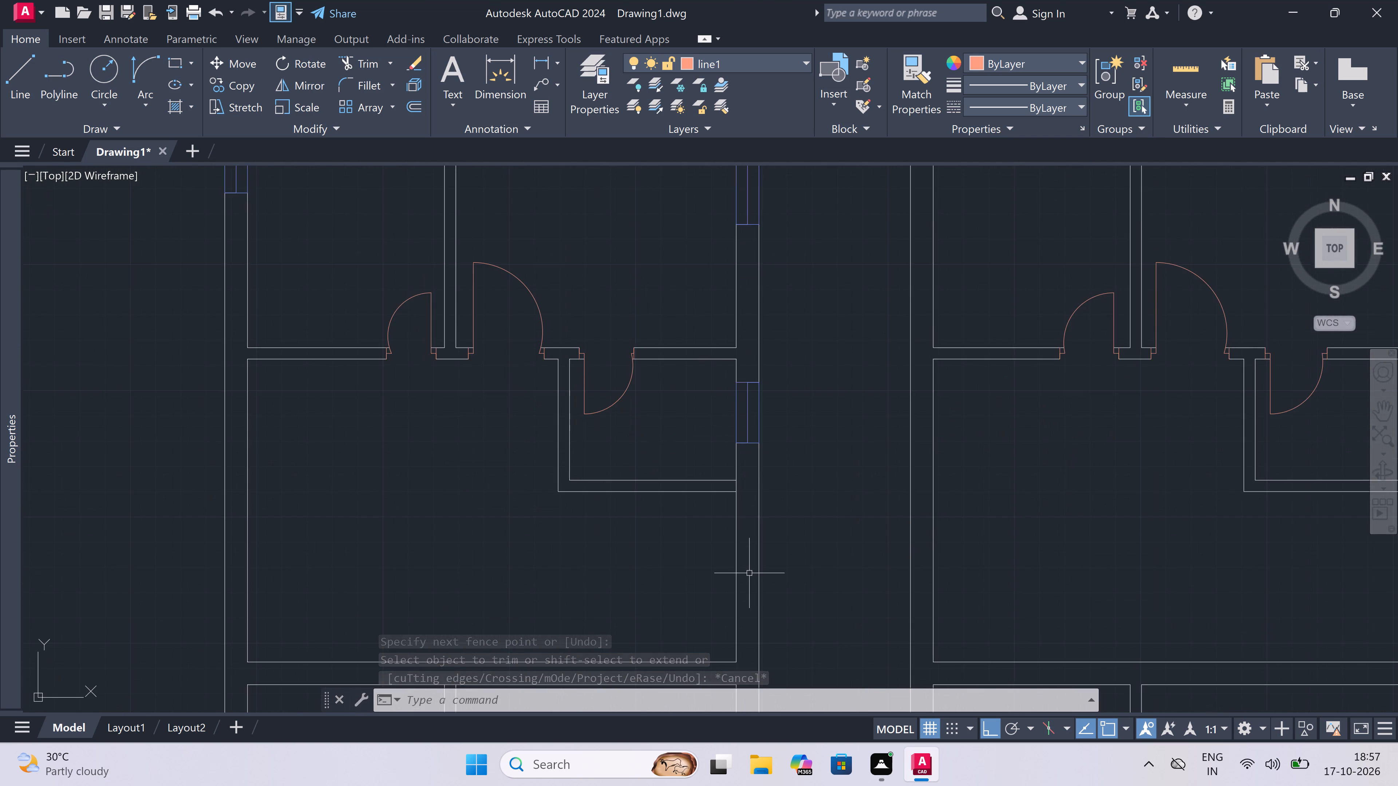
{"action": "scroll", "coordinate": [750, 573], "scroll_direction": "down", "scroll_amount": 2}
{"action": "scroll", "coordinate": [738, 600], "scroll_direction": "up", "scroll_amount": 4}
{"action": "key", "text": "l"}
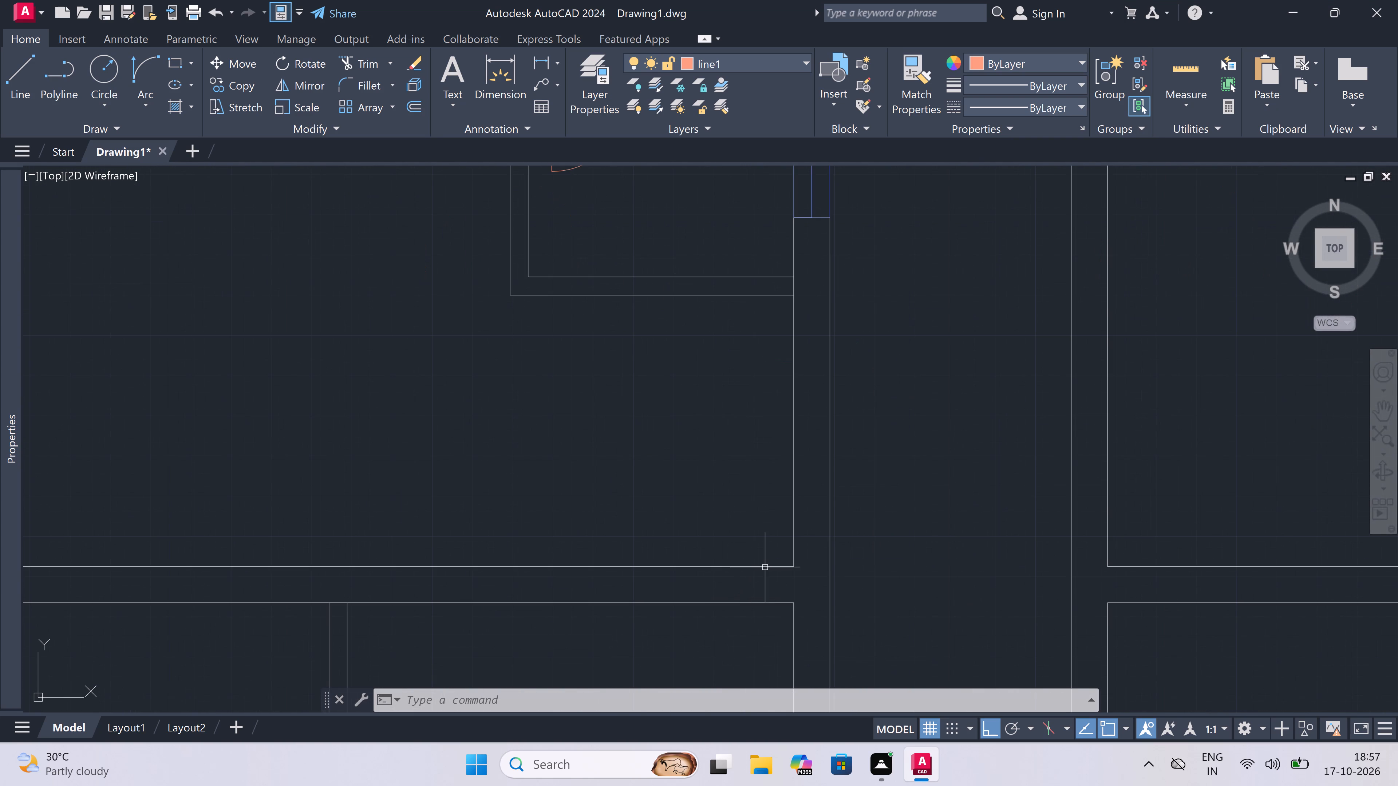
{"action": "key", "text": "space"}
{"action": "double_click", "coordinate": [800, 541]}
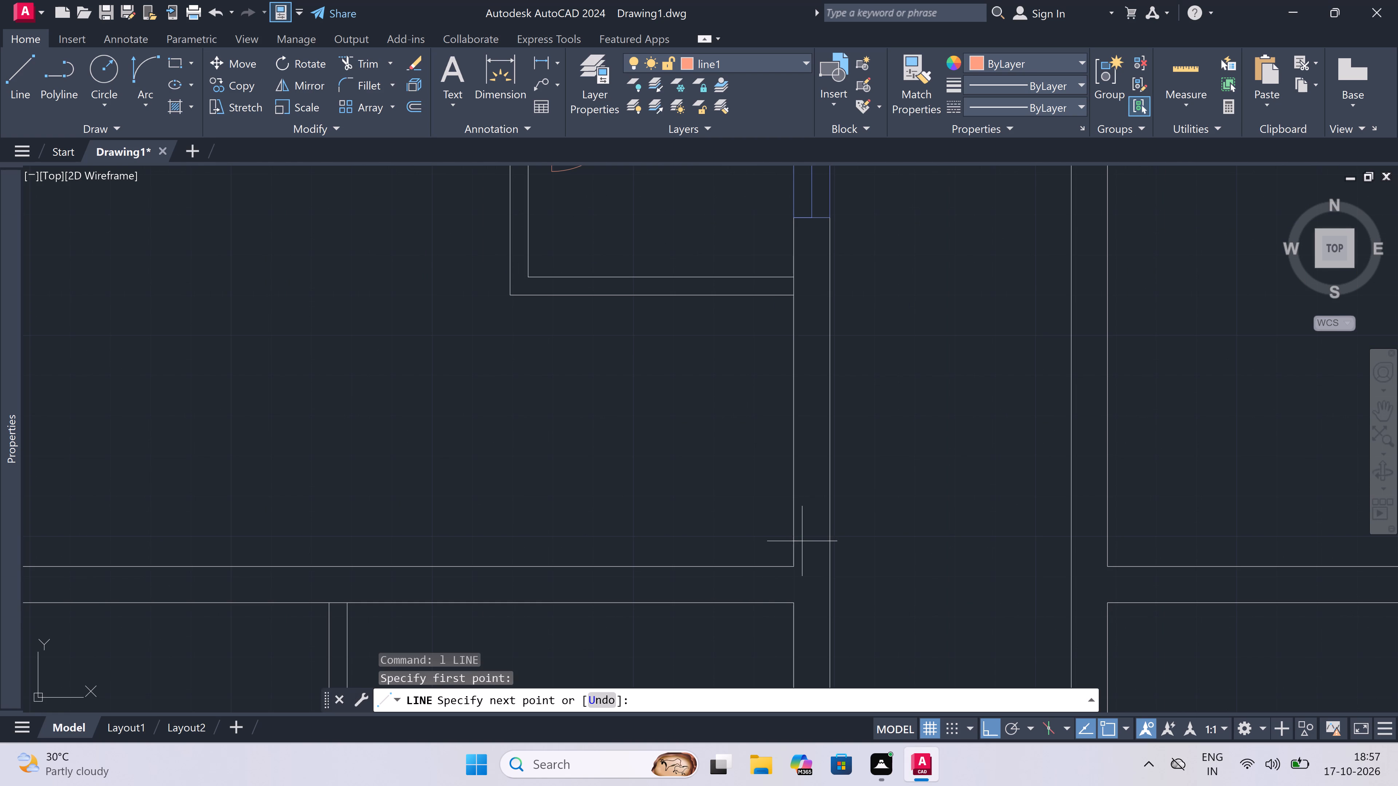
{"action": "left_click", "coordinate": [828, 541]}
{"action": "left_click", "coordinate": [810, 539]}
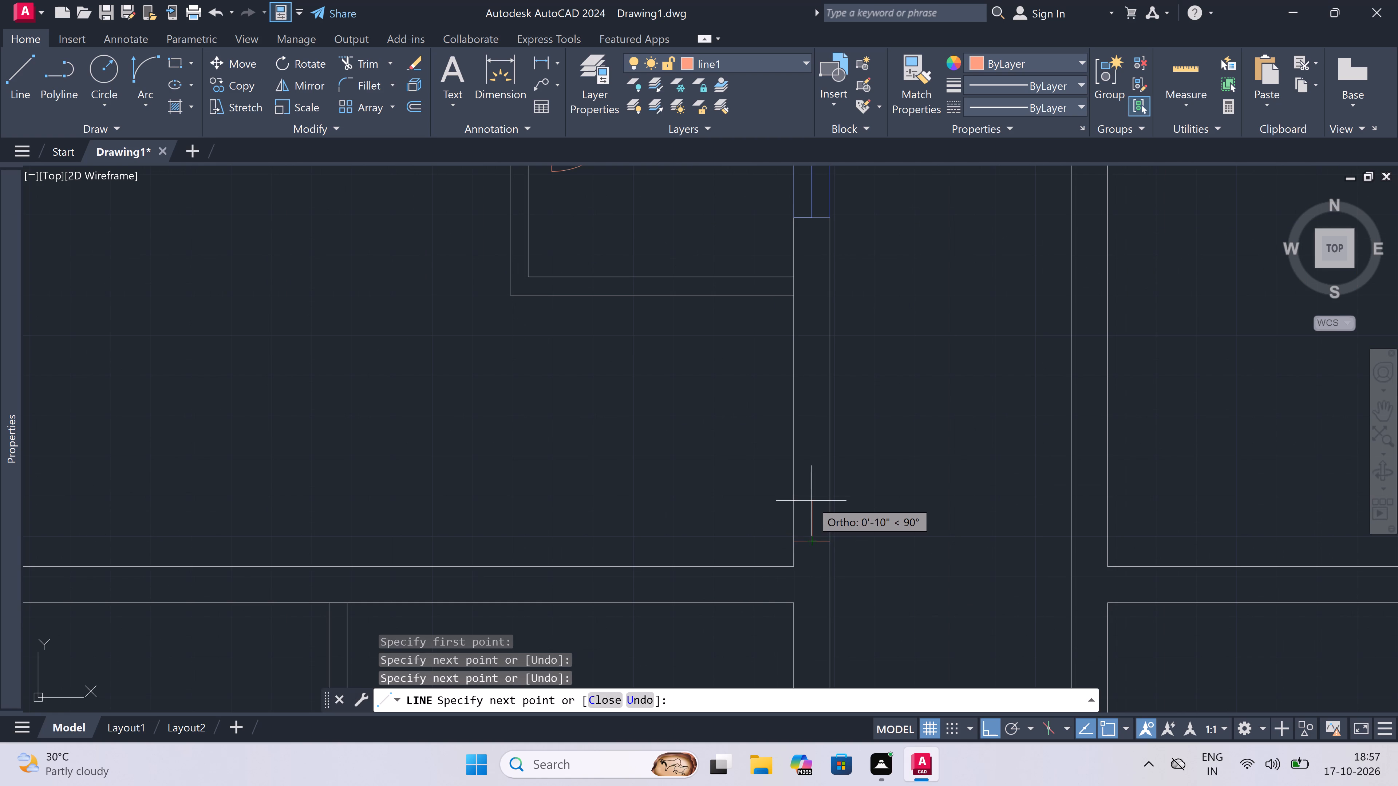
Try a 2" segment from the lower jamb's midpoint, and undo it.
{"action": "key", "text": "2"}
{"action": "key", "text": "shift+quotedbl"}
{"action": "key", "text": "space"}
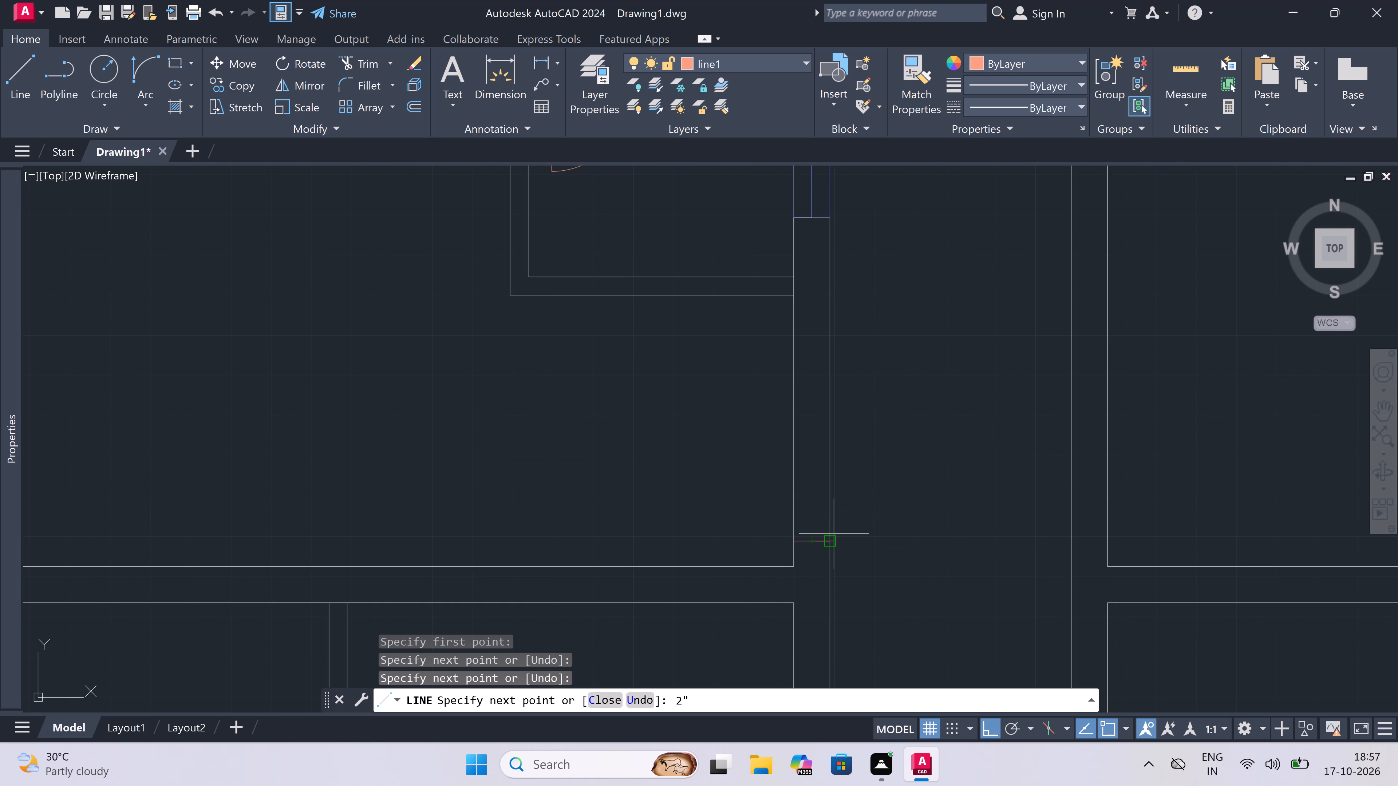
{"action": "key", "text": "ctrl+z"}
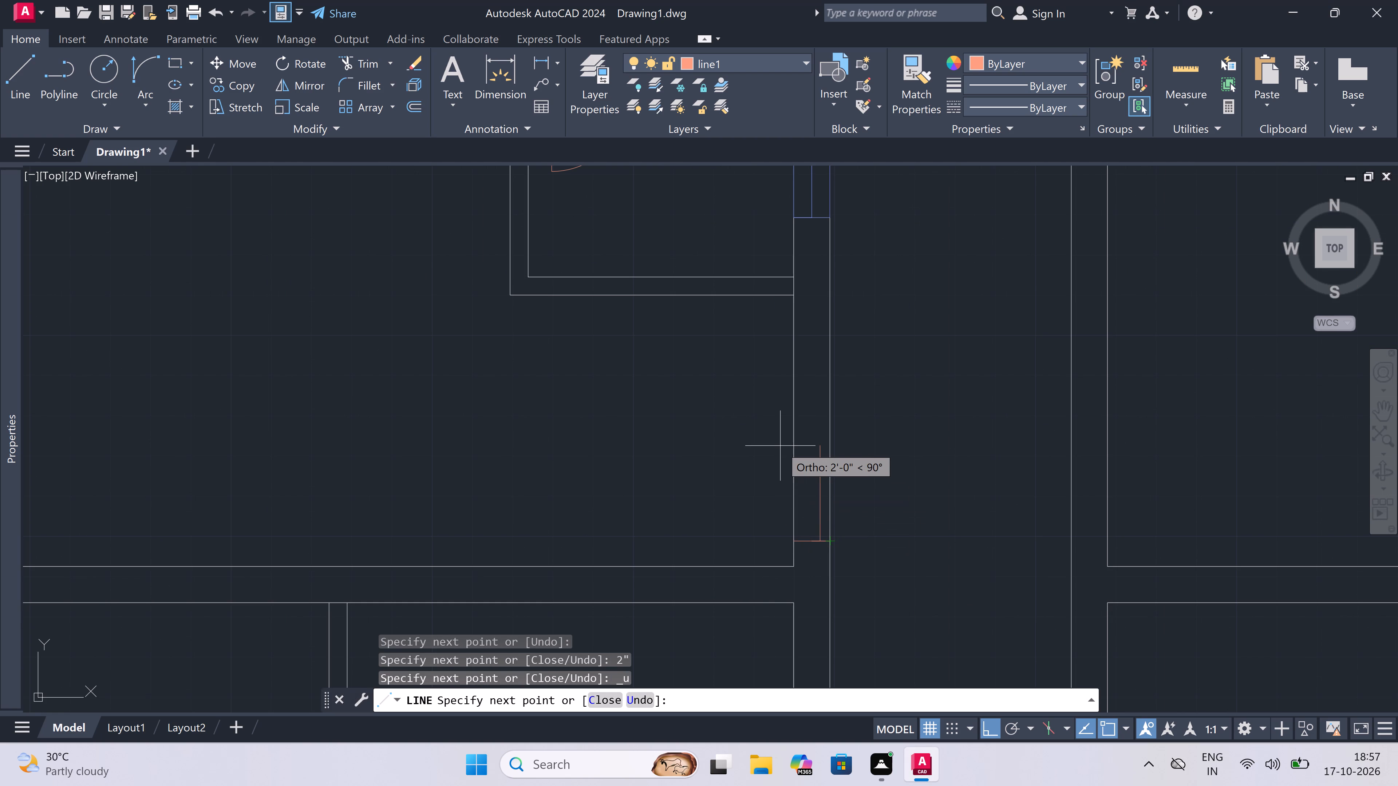
From the lower jamb's midpoint, draw a 2" stop upward and a 3' door leaf leftward.
{"action": "key", "text": "2"}
{"action": "type", "text": "\""}
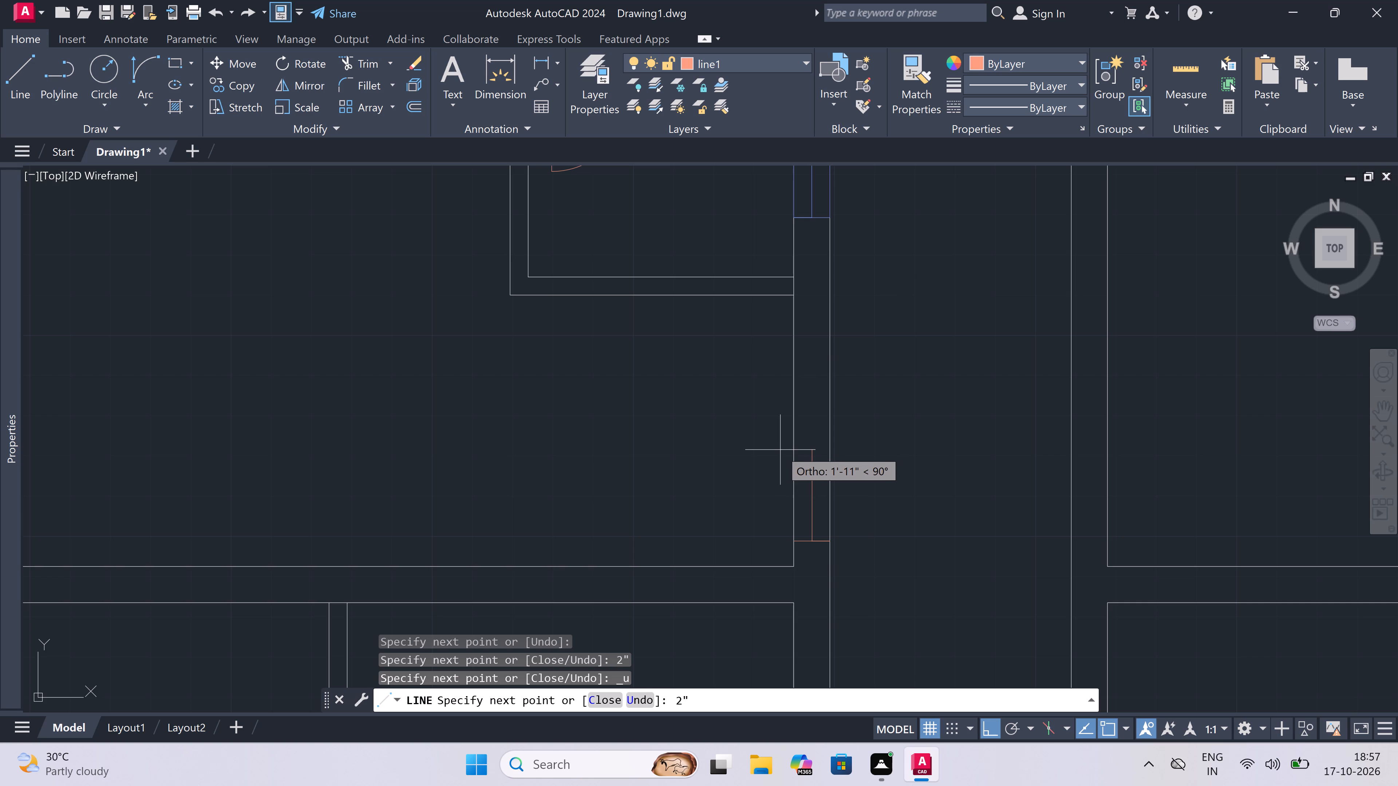
{"action": "key", "text": "space"}
{"action": "type", "text": "3'"}
{"action": "key", "text": "space"}
{"action": "key", "text": "Escape"}
Draw the upper jamb across the right exterior wall of the left column's third unit, with a 2" stop running down from its midpoint.
{"action": "key", "text": "space"}
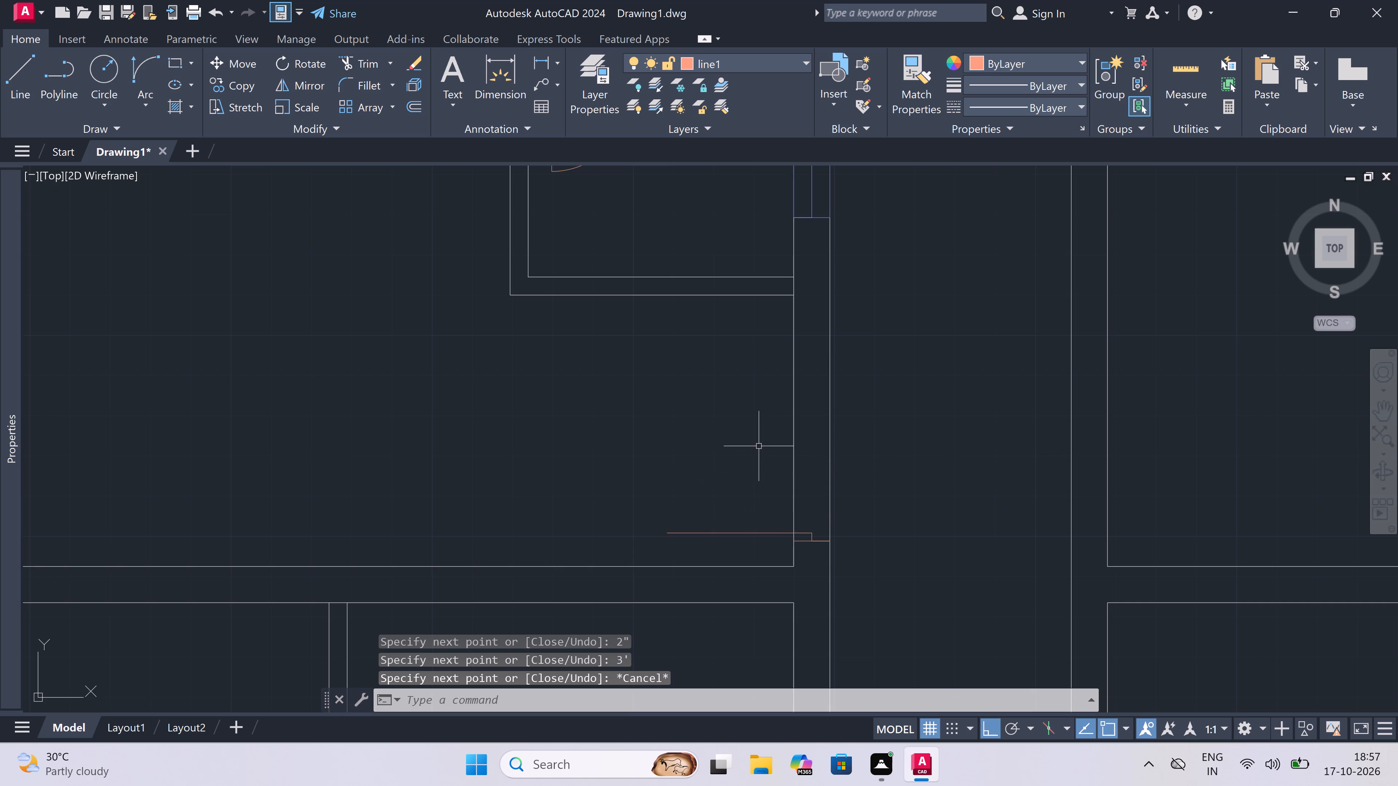
{"action": "double_click", "coordinate": [790, 425]}
{"action": "left_click", "coordinate": [824, 430]}
{"action": "left_click", "coordinate": [806, 429]}
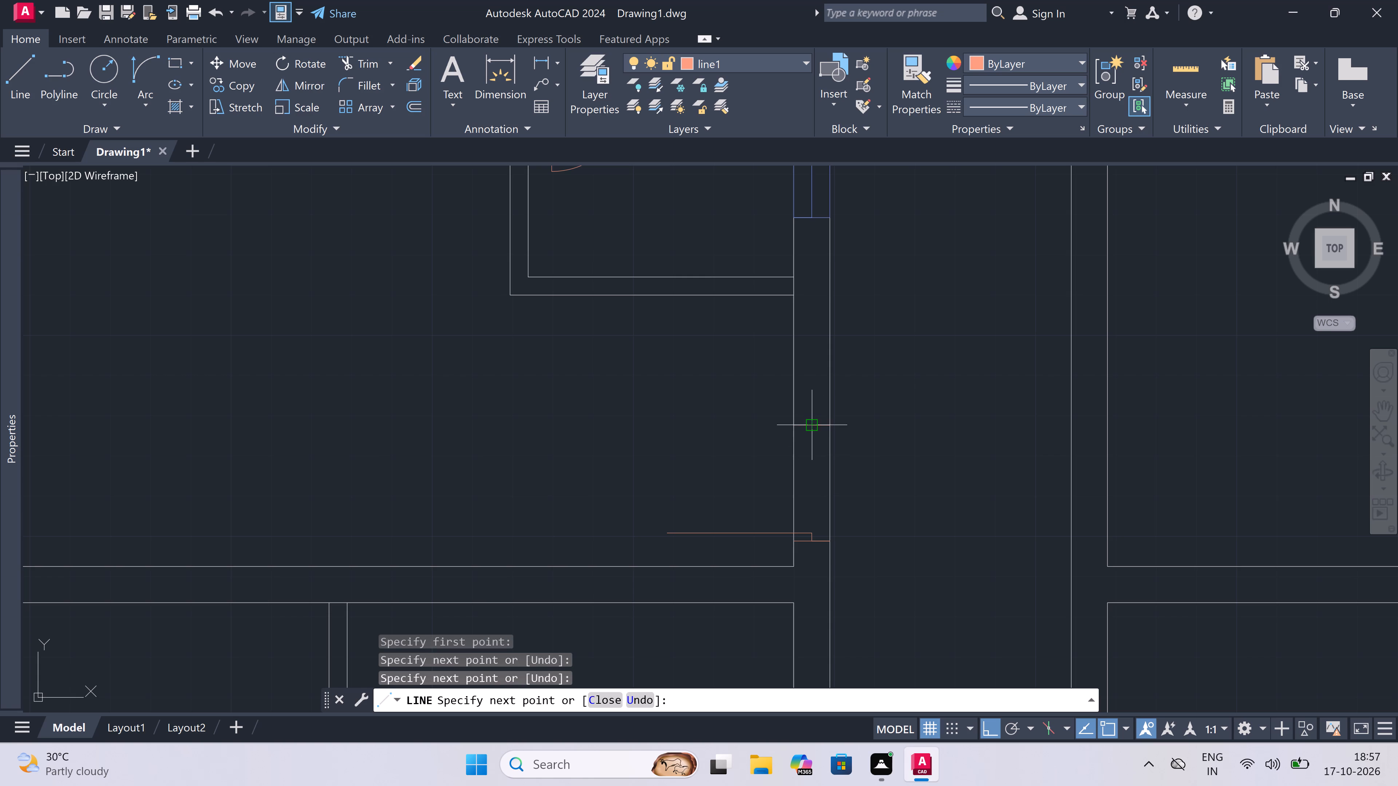
{"action": "type", "text": "2\""}
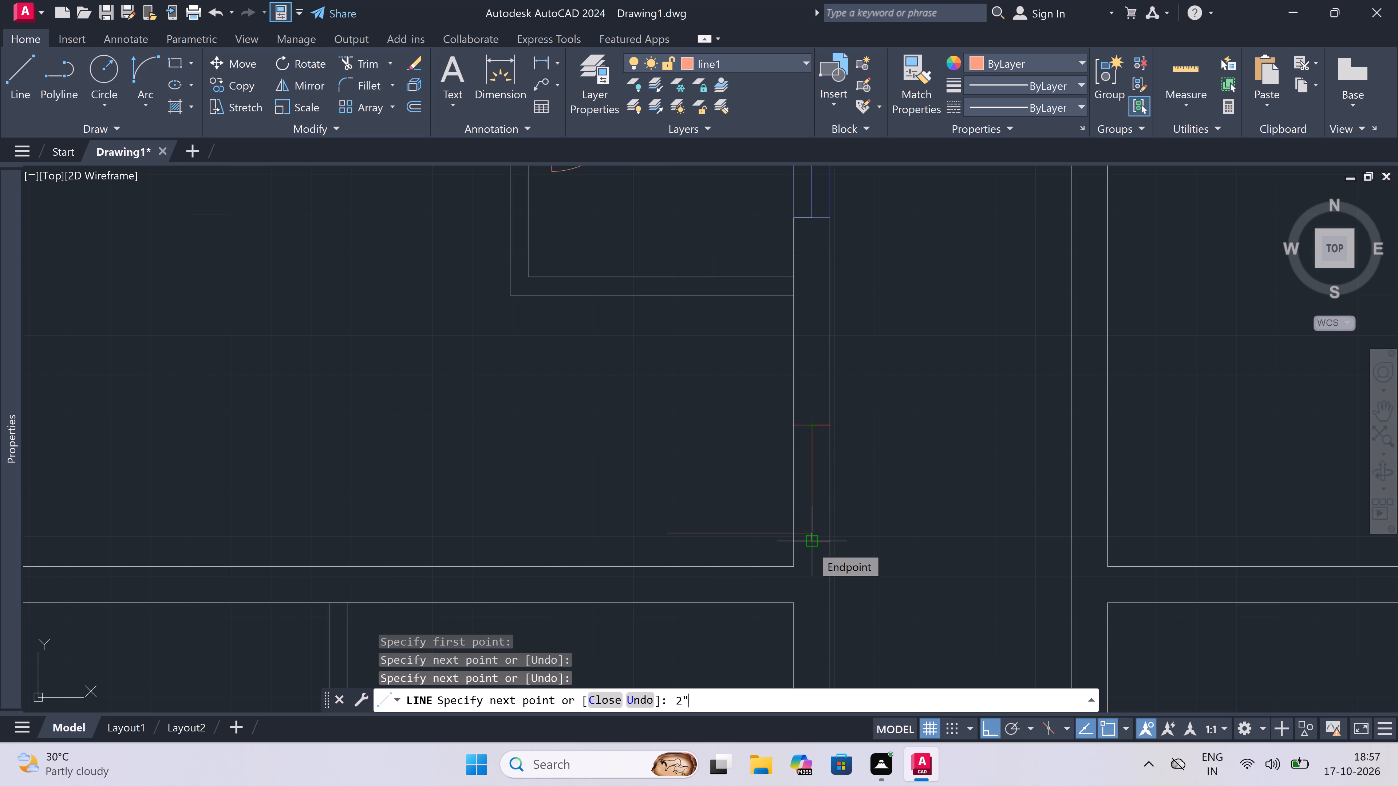
{"action": "key", "text": "space"}
{"action": "key", "text": "Escape"}
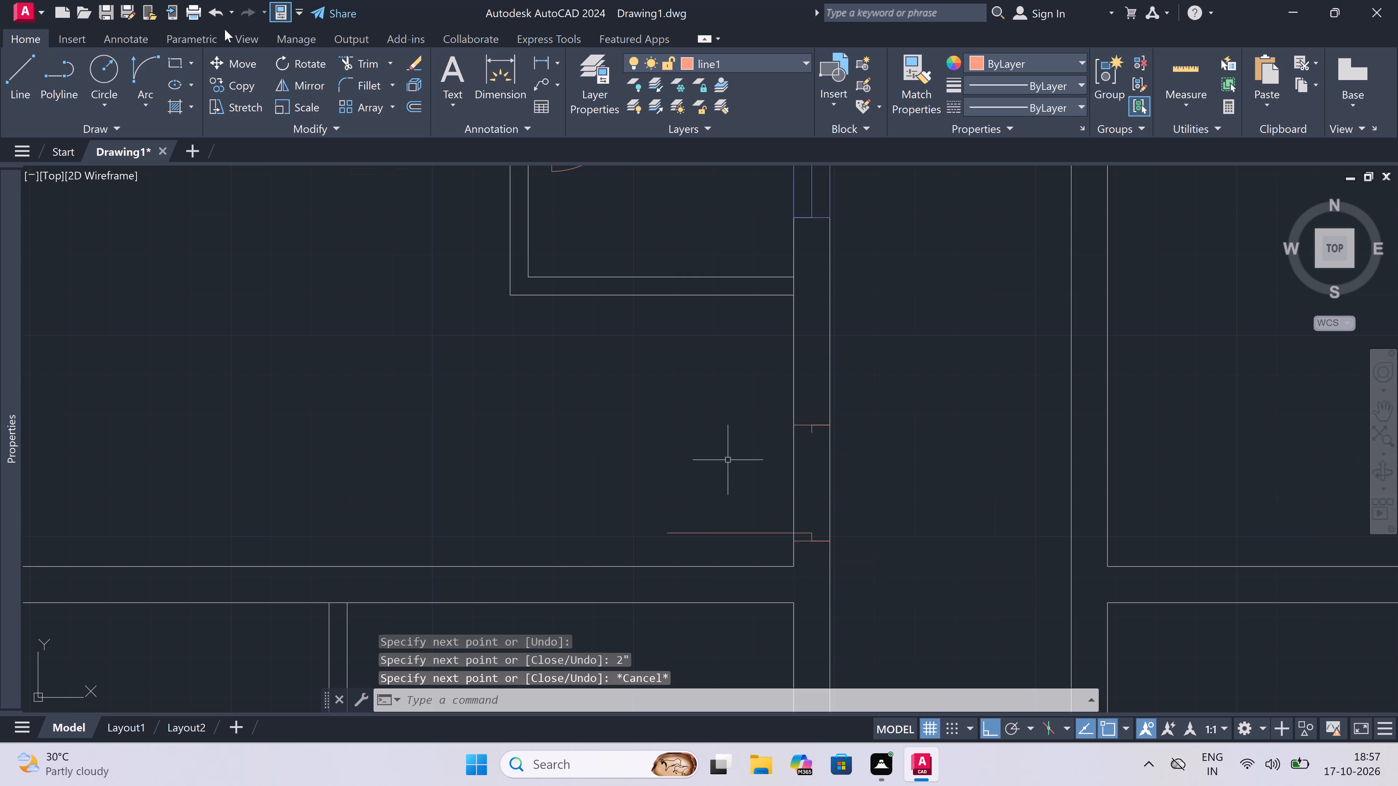
Draw the swing arc from the leaf's free end to the upper jamb's stop for the left column's third-unit door.
{"action": "left_click", "coordinate": [149, 60]}
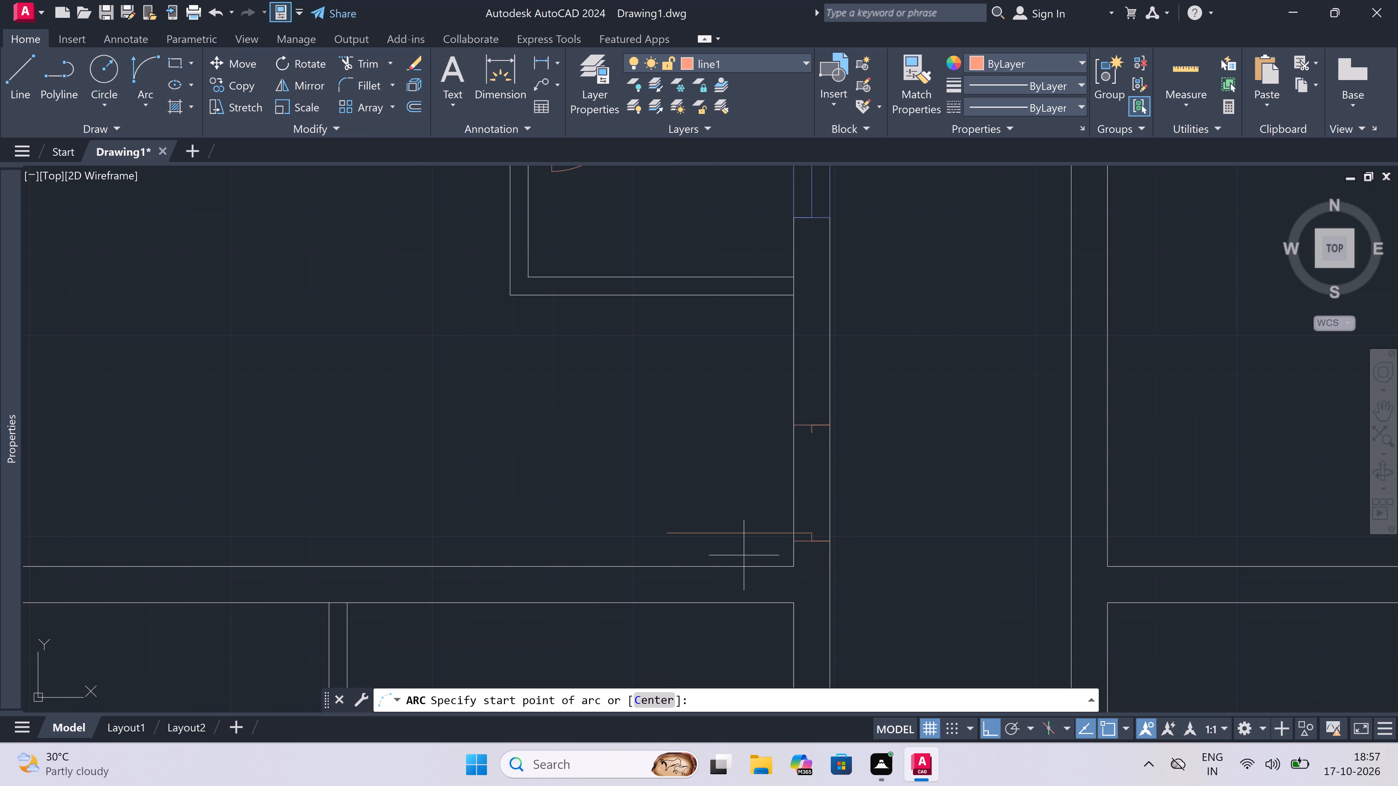
{"action": "double_click", "coordinate": [660, 533]}
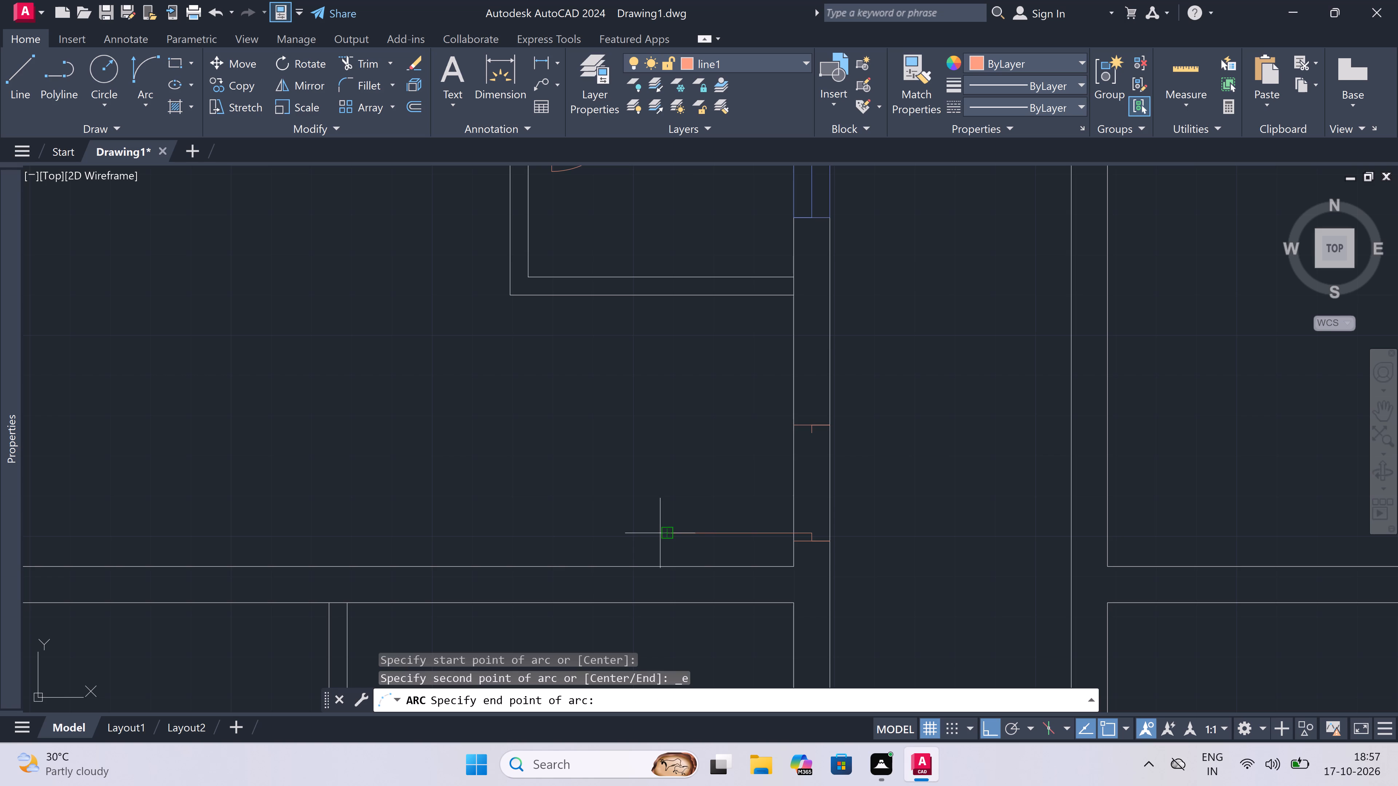
{"action": "double_click", "coordinate": [811, 438]}
{"action": "double_click", "coordinate": [719, 413]}
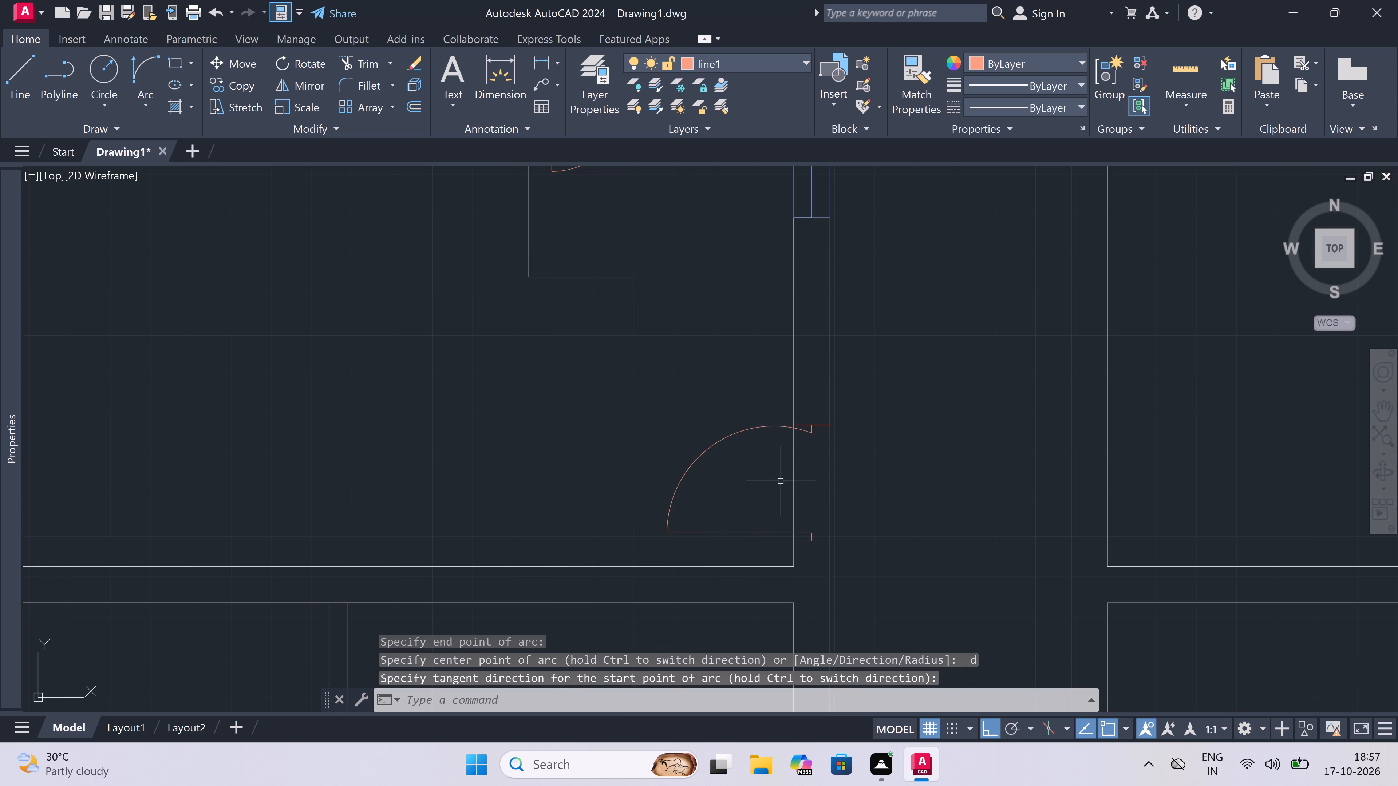
Trim both wall lines between the jambs of the left column's third-unit entrance door.
{"action": "key", "text": "t"}
{"action": "key", "text": "r"}
{"action": "key", "text": "space"}
{"action": "left_click", "coordinate": [775, 511]}
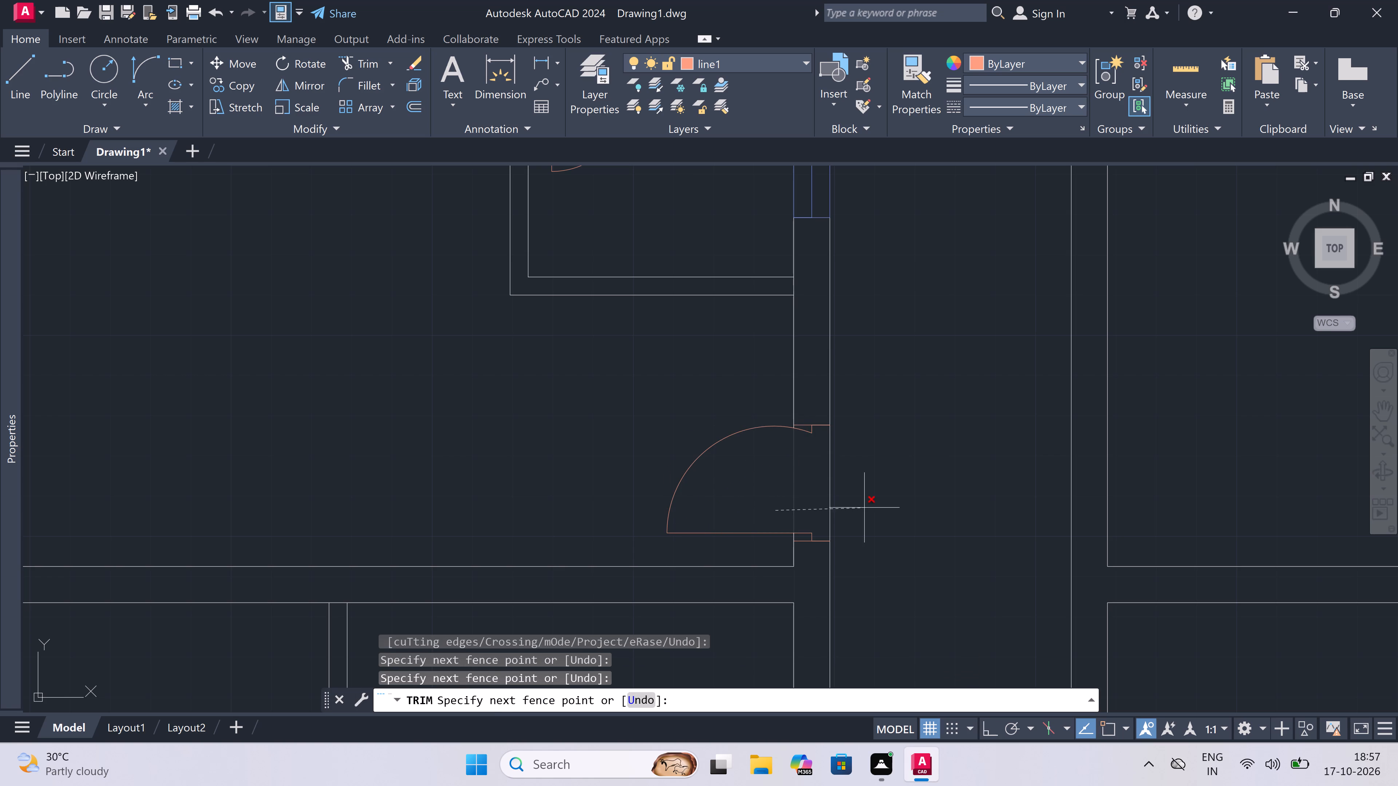
{"action": "double_click", "coordinate": [866, 508]}
{"action": "key", "text": "Escape"}
In the right column's third unit up, draw the lower jamb across the left exterior wall, a 2" stop up from its midpoint and a 3' leaf rightward.
{"action": "scroll", "coordinate": [635, 493], "scroll_direction": "down", "scroll_amount": 1}
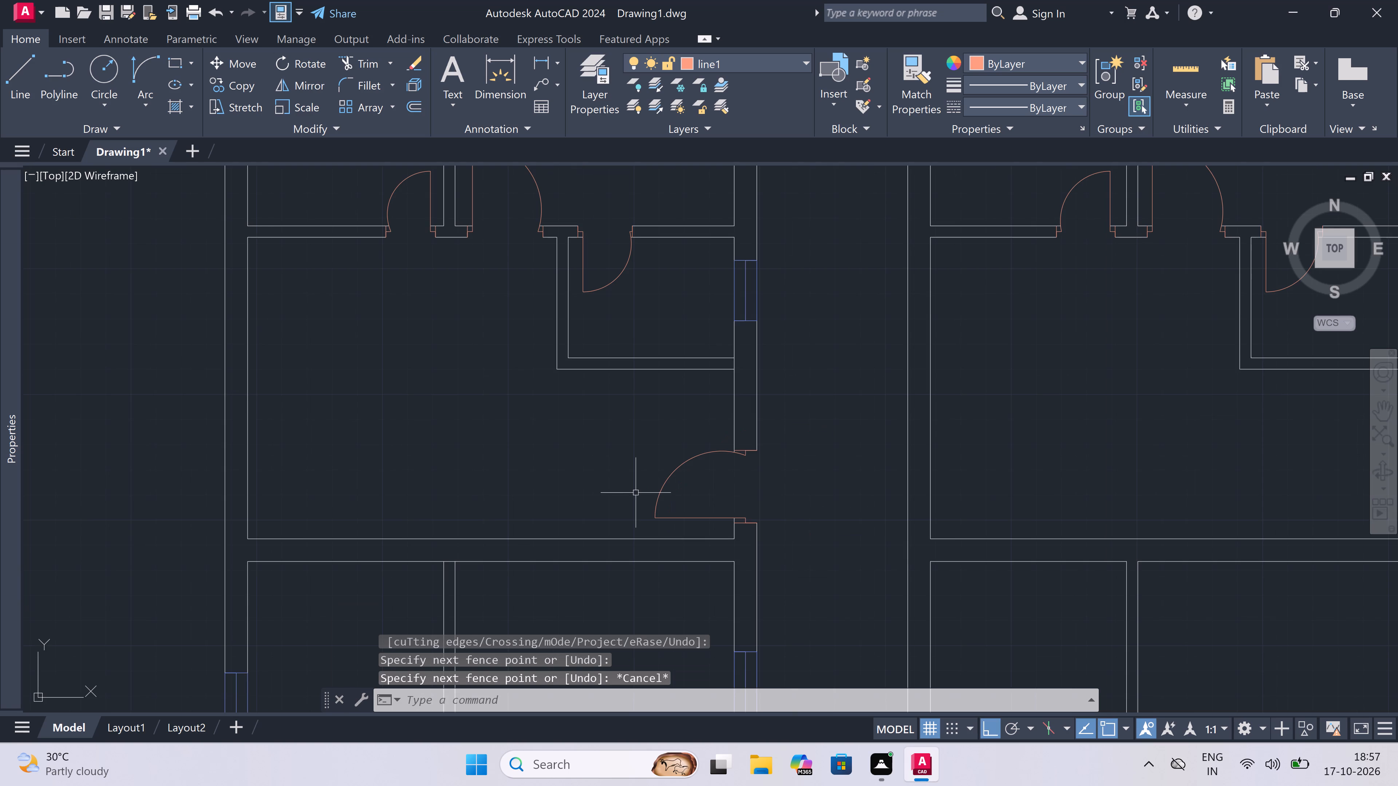
{"action": "scroll", "coordinate": [803, 496], "scroll_direction": "down", "scroll_amount": 3}
{"action": "scroll", "coordinate": [834, 507], "scroll_direction": "up", "scroll_amount": 3}
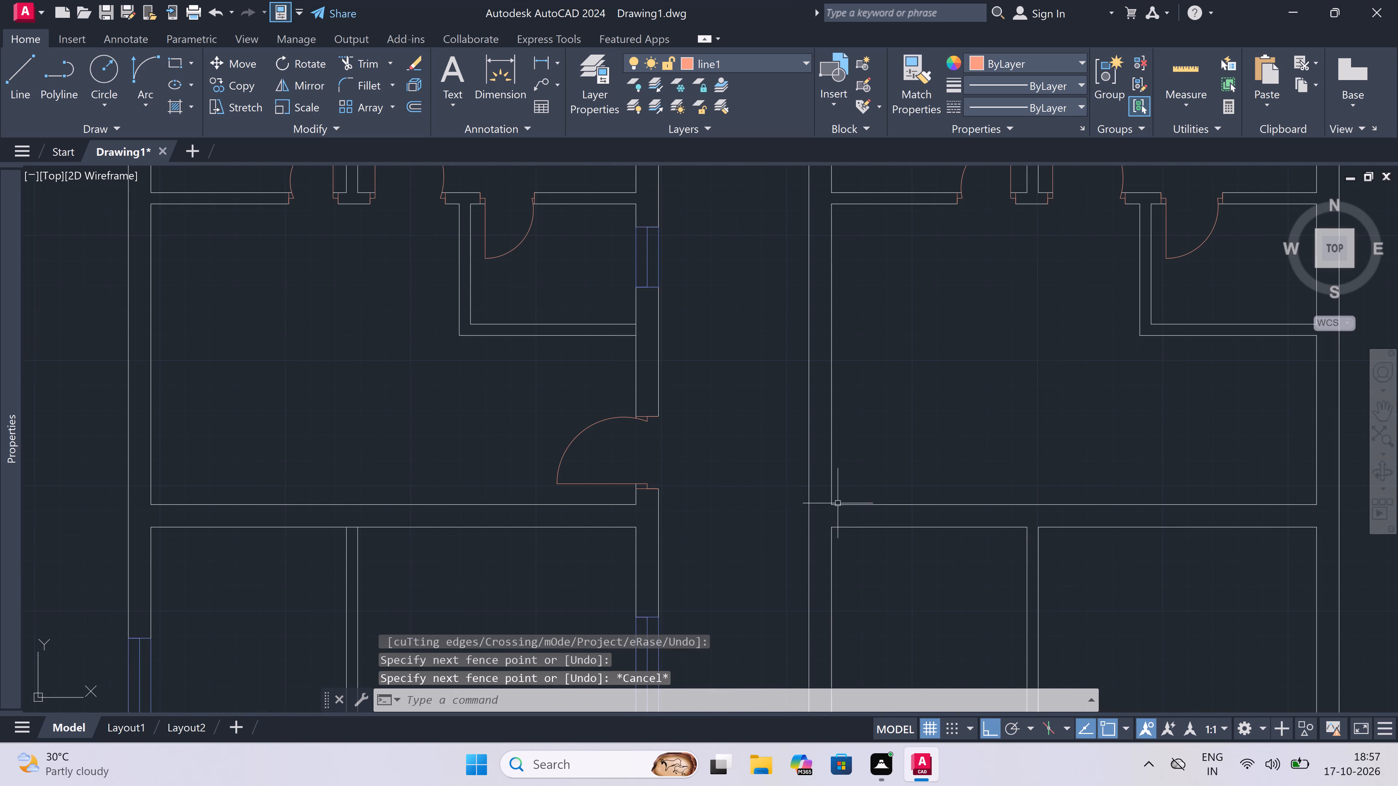
{"action": "key", "text": "l"}
{"action": "key", "text": "space"}
{"action": "scroll", "coordinate": [823, 476], "scroll_direction": "up", "scroll_amount": 1}
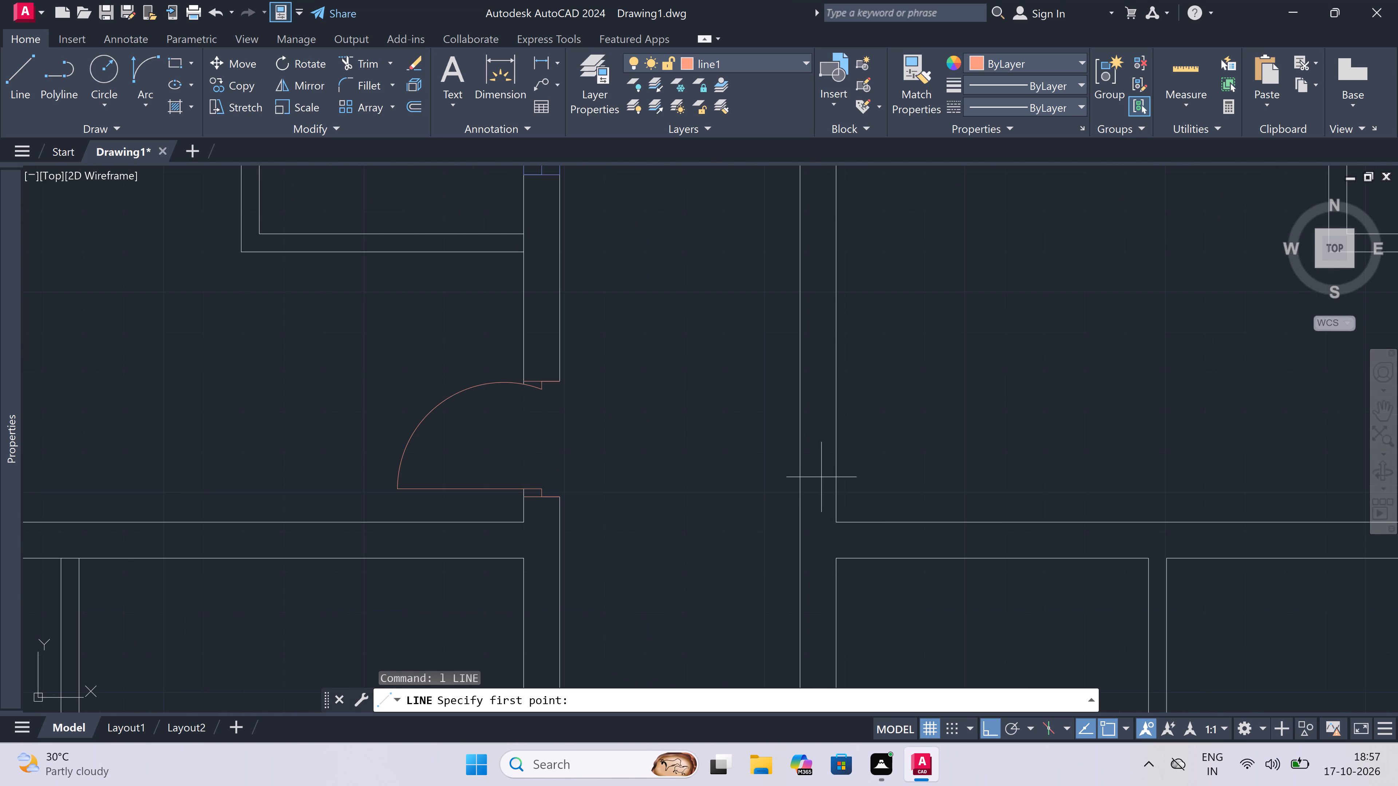
{"action": "left_click", "coordinate": [803, 491]}
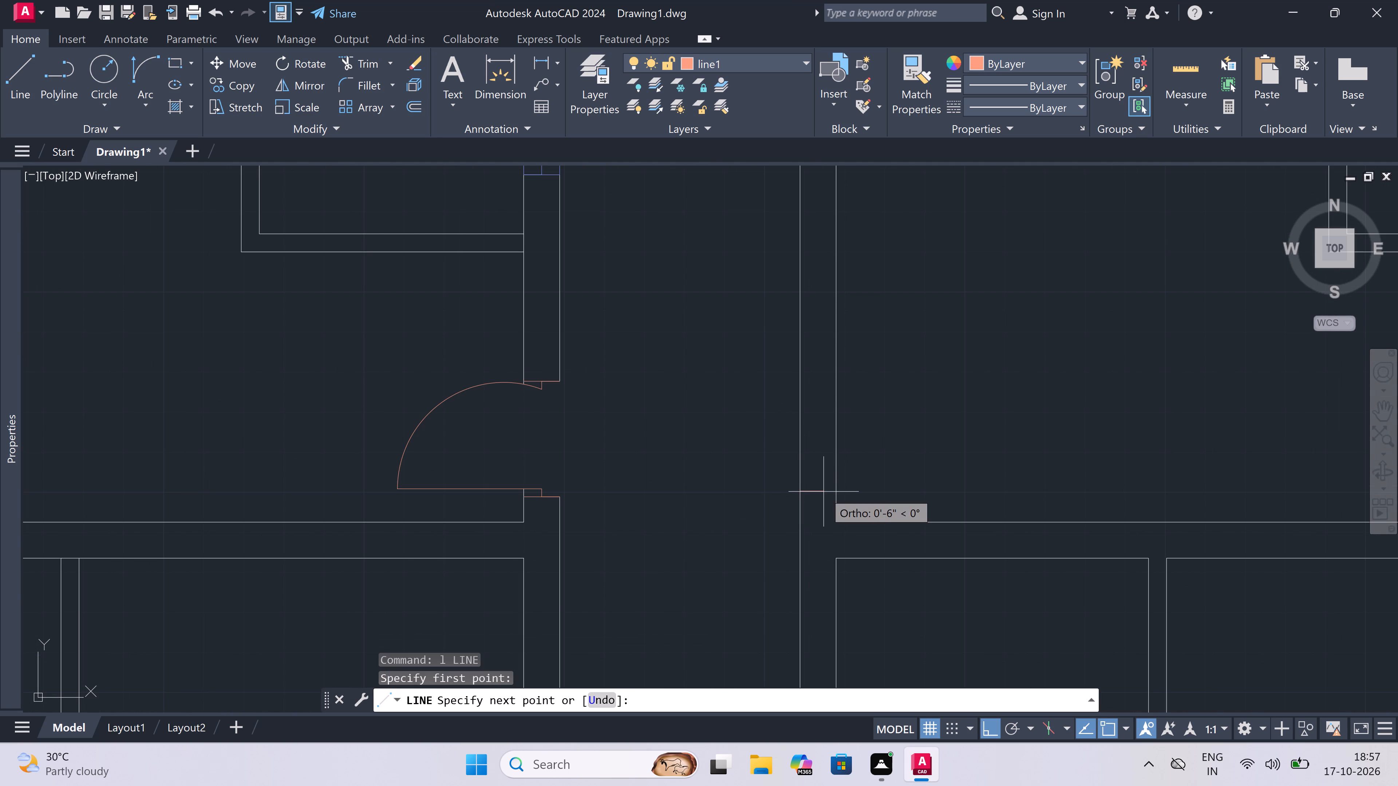
{"action": "left_click", "coordinate": [831, 493]}
{"action": "left_click", "coordinate": [813, 487]}
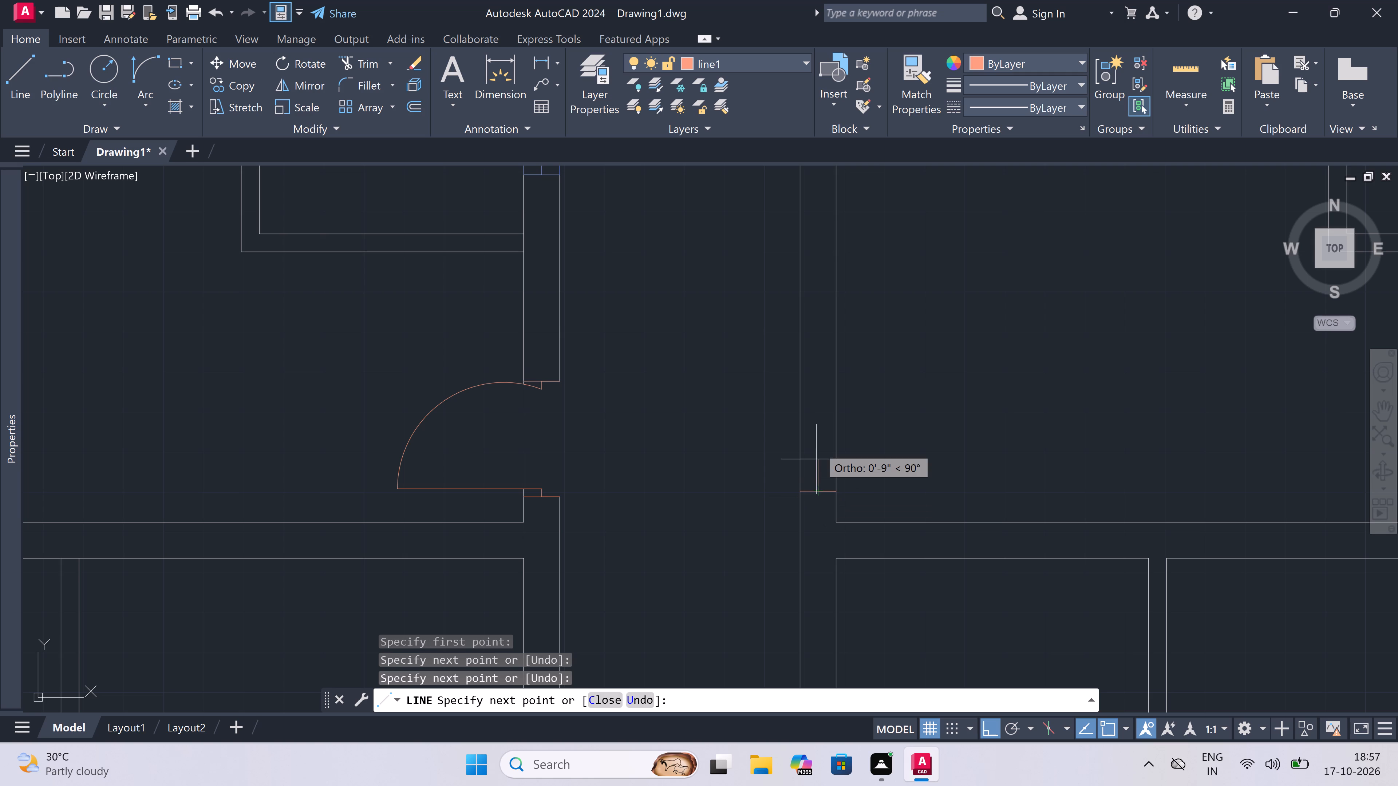
{"action": "type", "text": "2\""}
{"action": "key", "text": "space"}
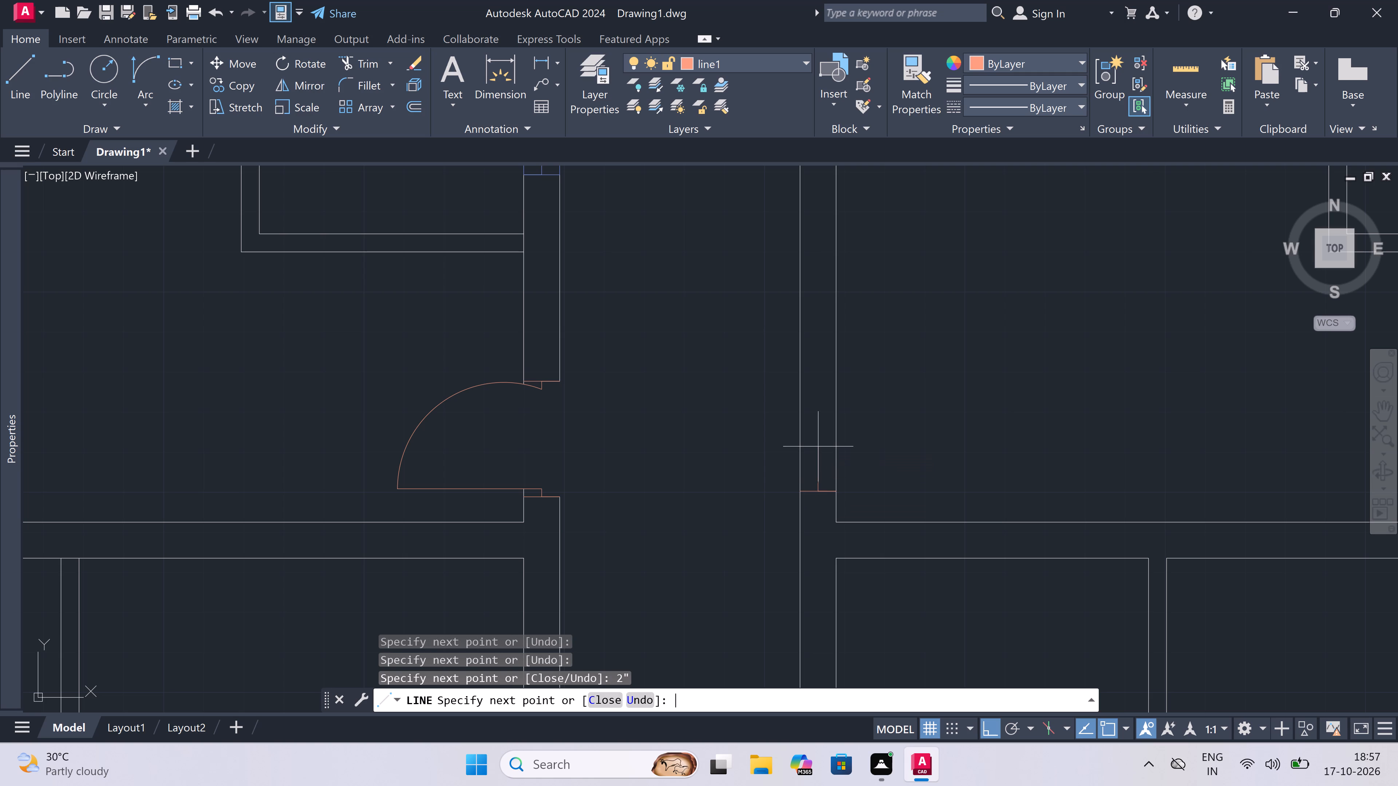
{"action": "type", "text": "3'"}
{"action": "key", "text": "space"}
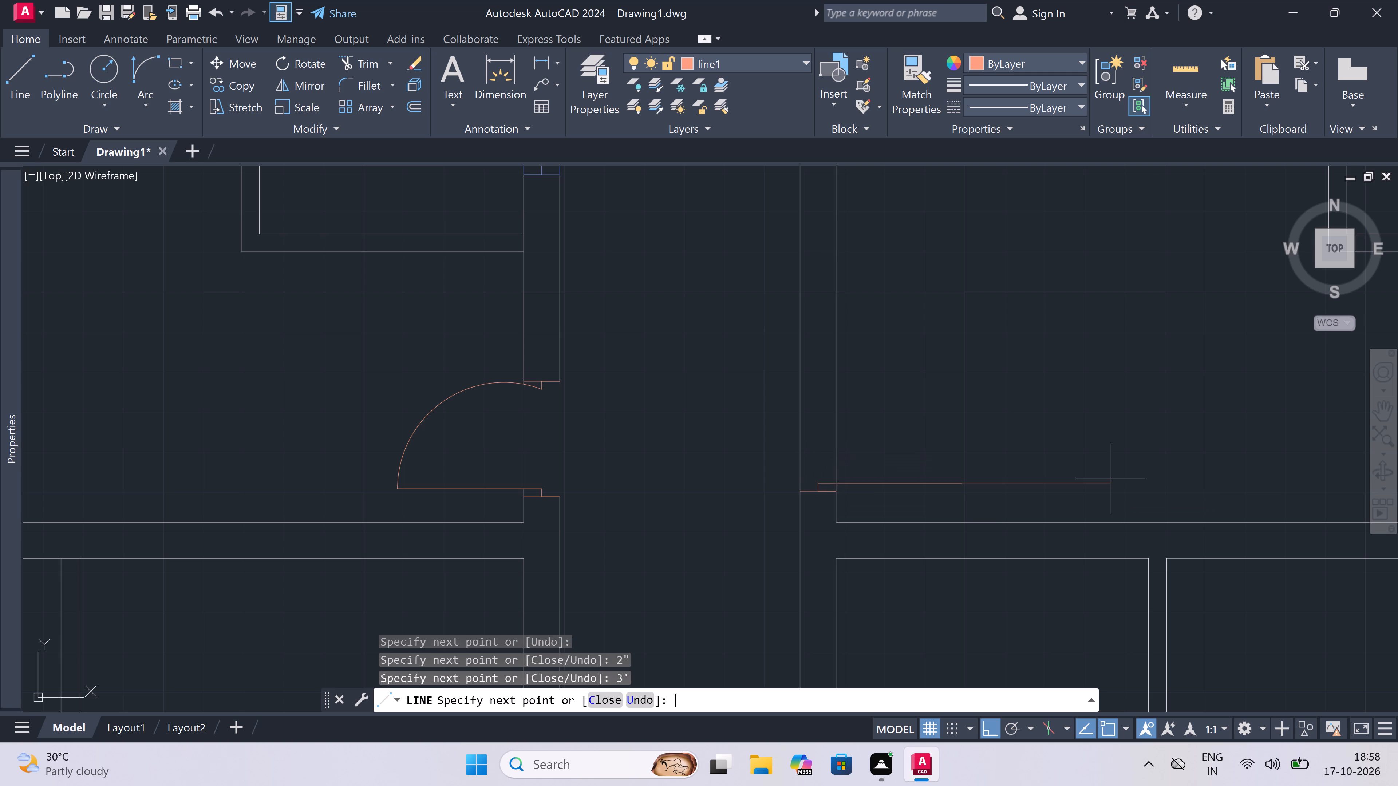
{"action": "key", "text": "Escape"}
Draw the upper jamb across the left exterior wall of the right column's third unit up, with a 2" stop running down from its midpoint.
{"action": "key", "text": "space"}
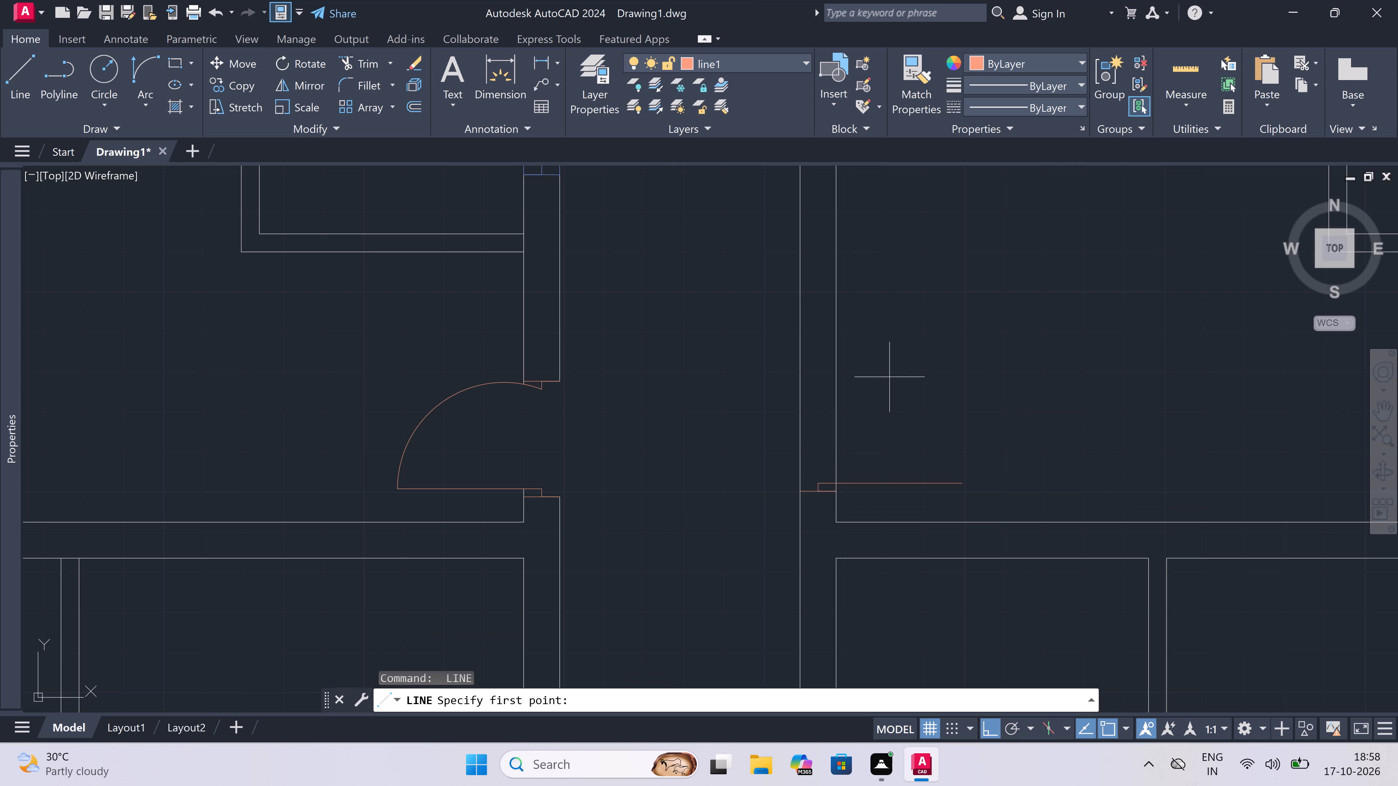
{"action": "double_click", "coordinate": [805, 362]}
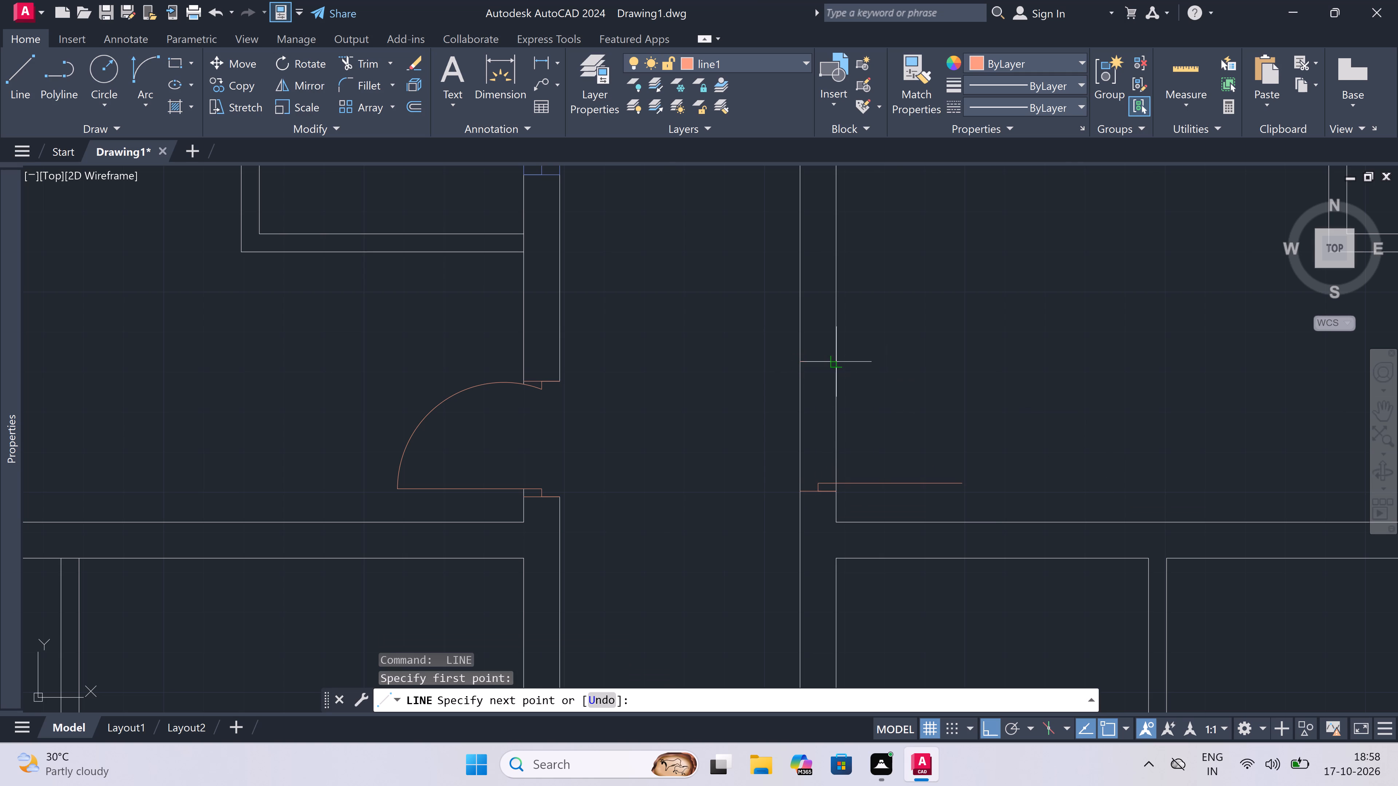
{"action": "left_click", "coordinate": [832, 361]}
{"action": "left_click", "coordinate": [815, 361]}
{"action": "scroll", "coordinate": [815, 361], "scroll_direction": "up", "scroll_amount": 2}
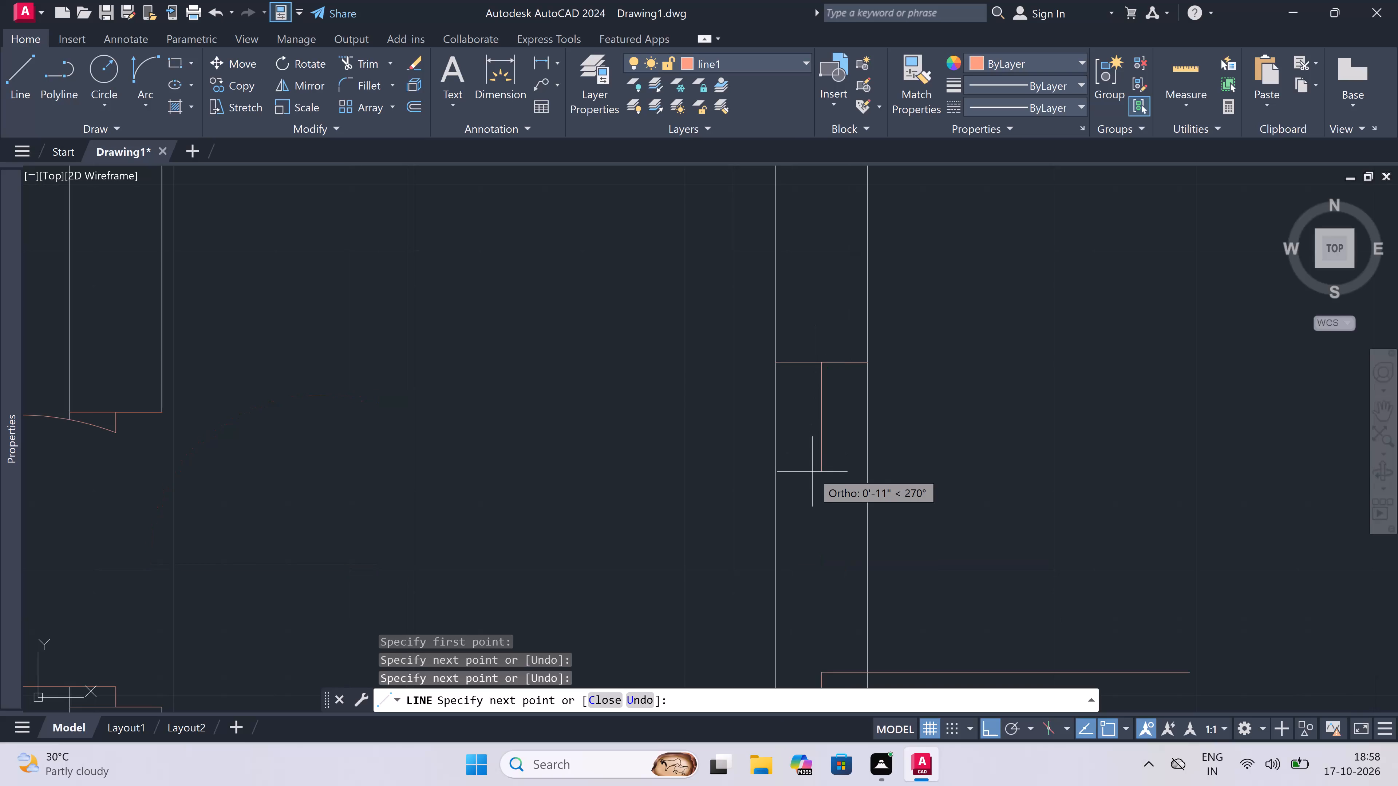
{"action": "type", "text": "2\""}
{"action": "key", "text": "space"}
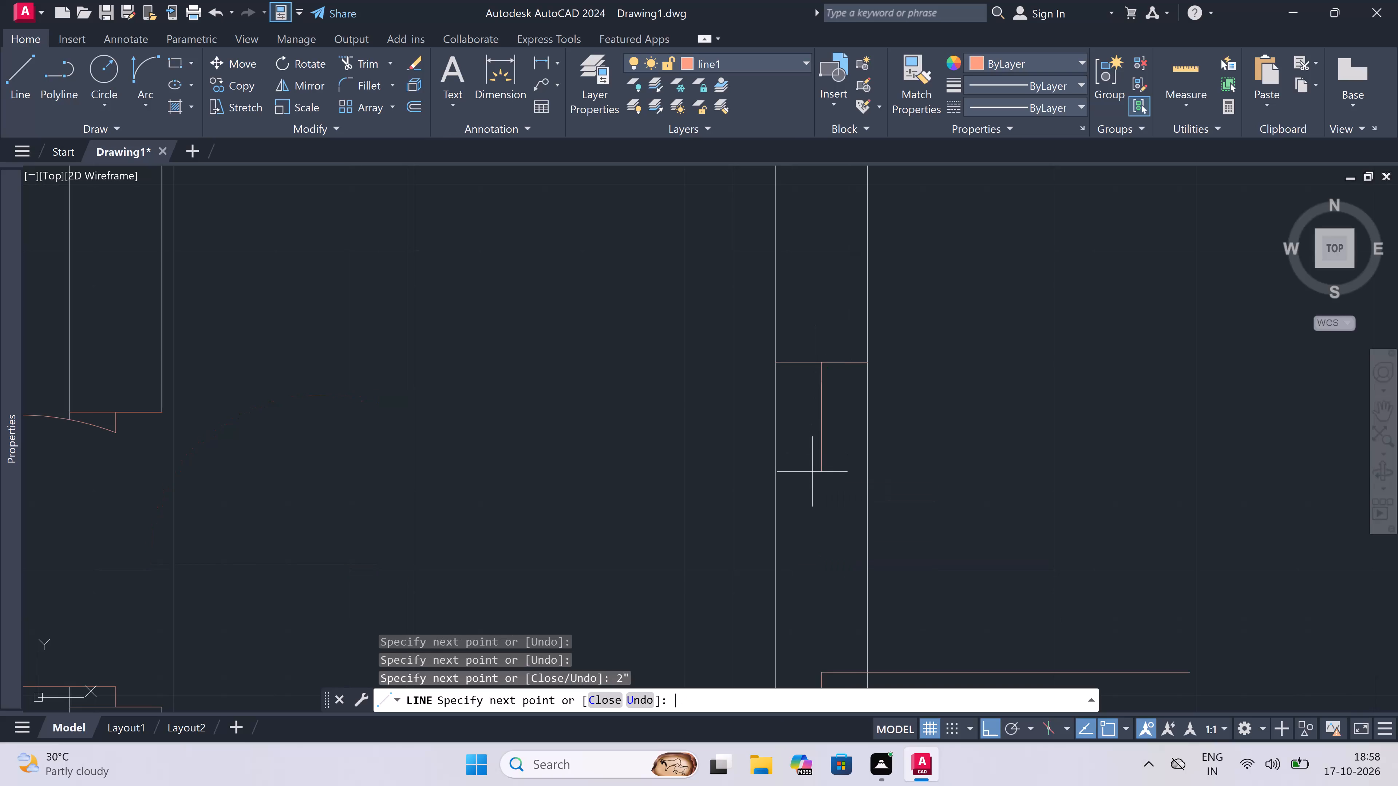
{"action": "key", "text": "Escape"}
Draw the swing arc from the leaf's free end to the upper jamb's stop for the right column's third-unit door.
{"action": "scroll", "coordinate": [811, 459], "scroll_direction": "down", "scroll_amount": 1}
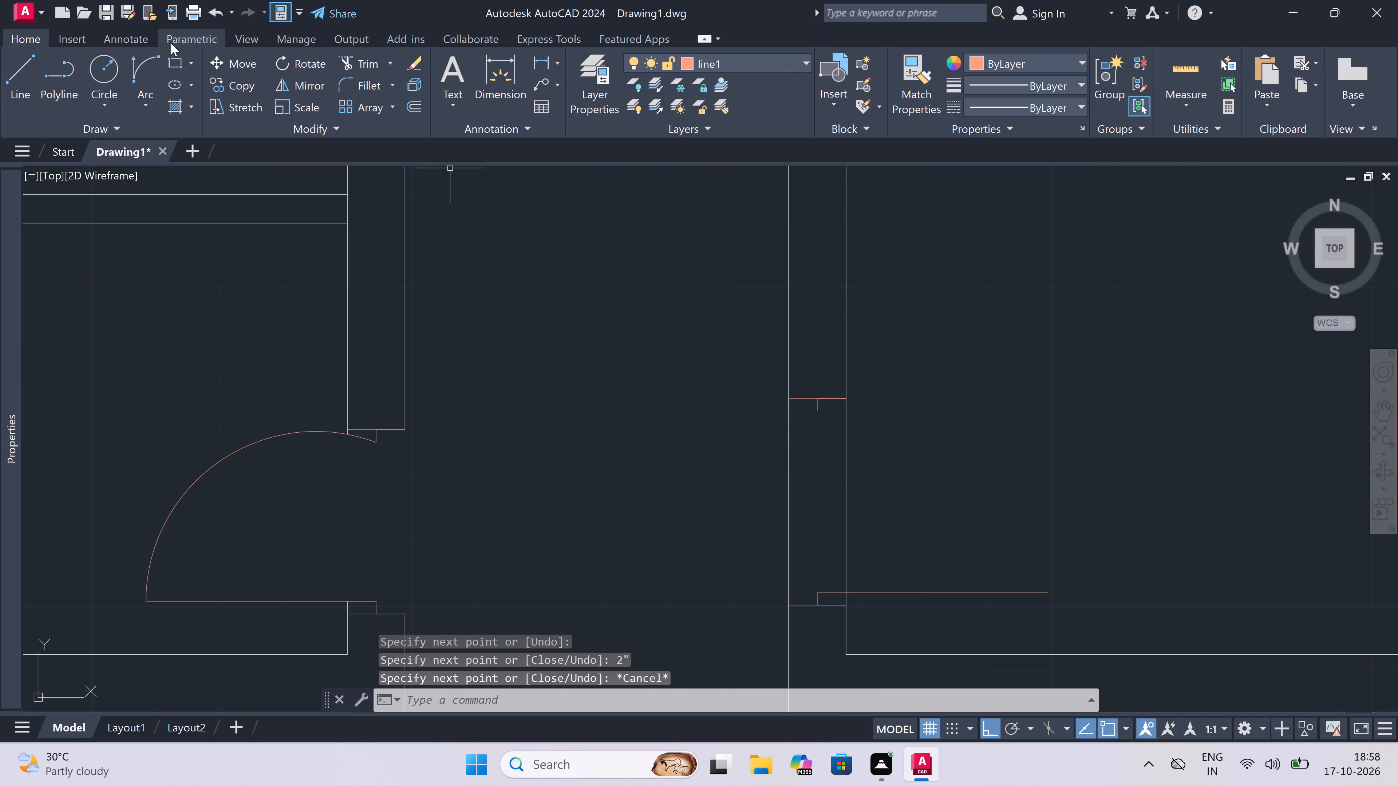
{"action": "left_click", "coordinate": [147, 63]}
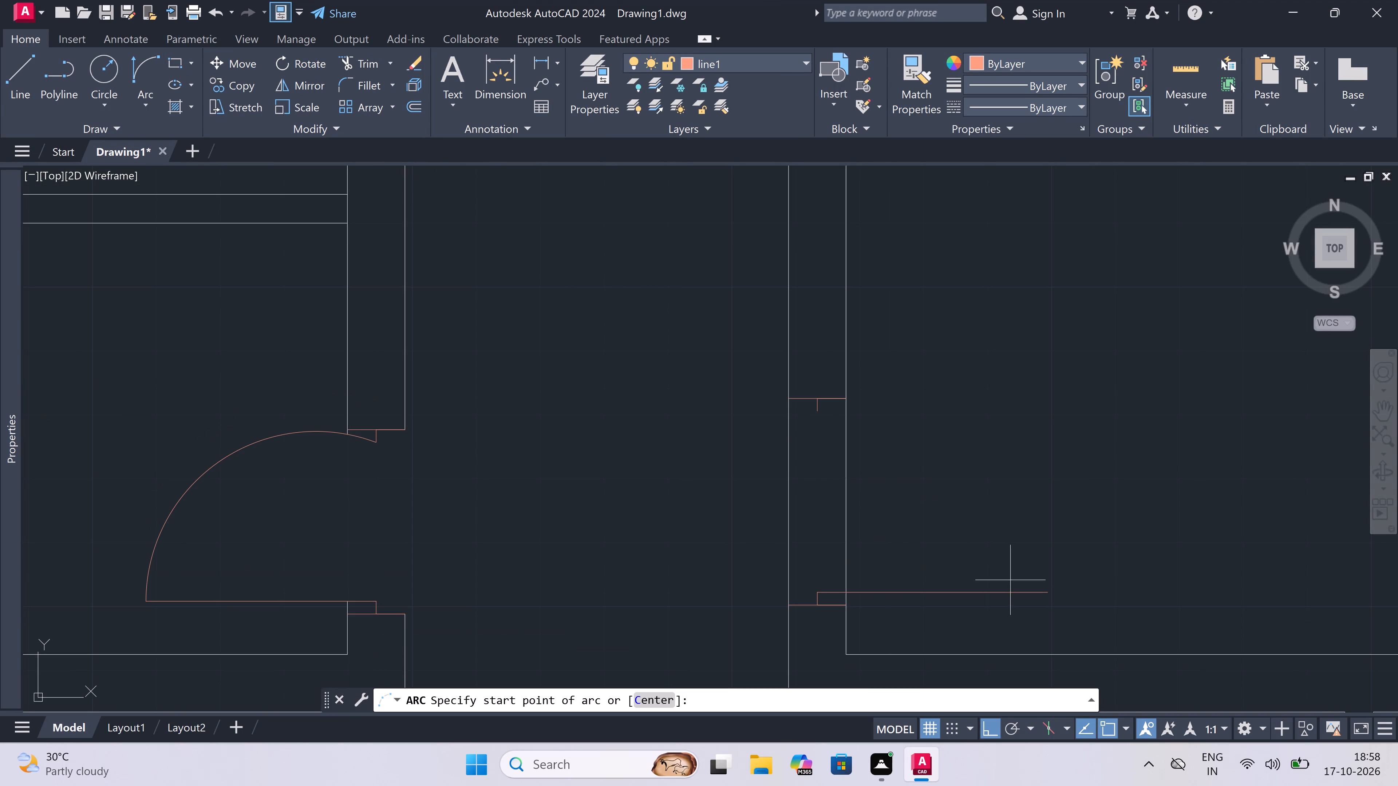
{"action": "left_click", "coordinate": [1057, 597]}
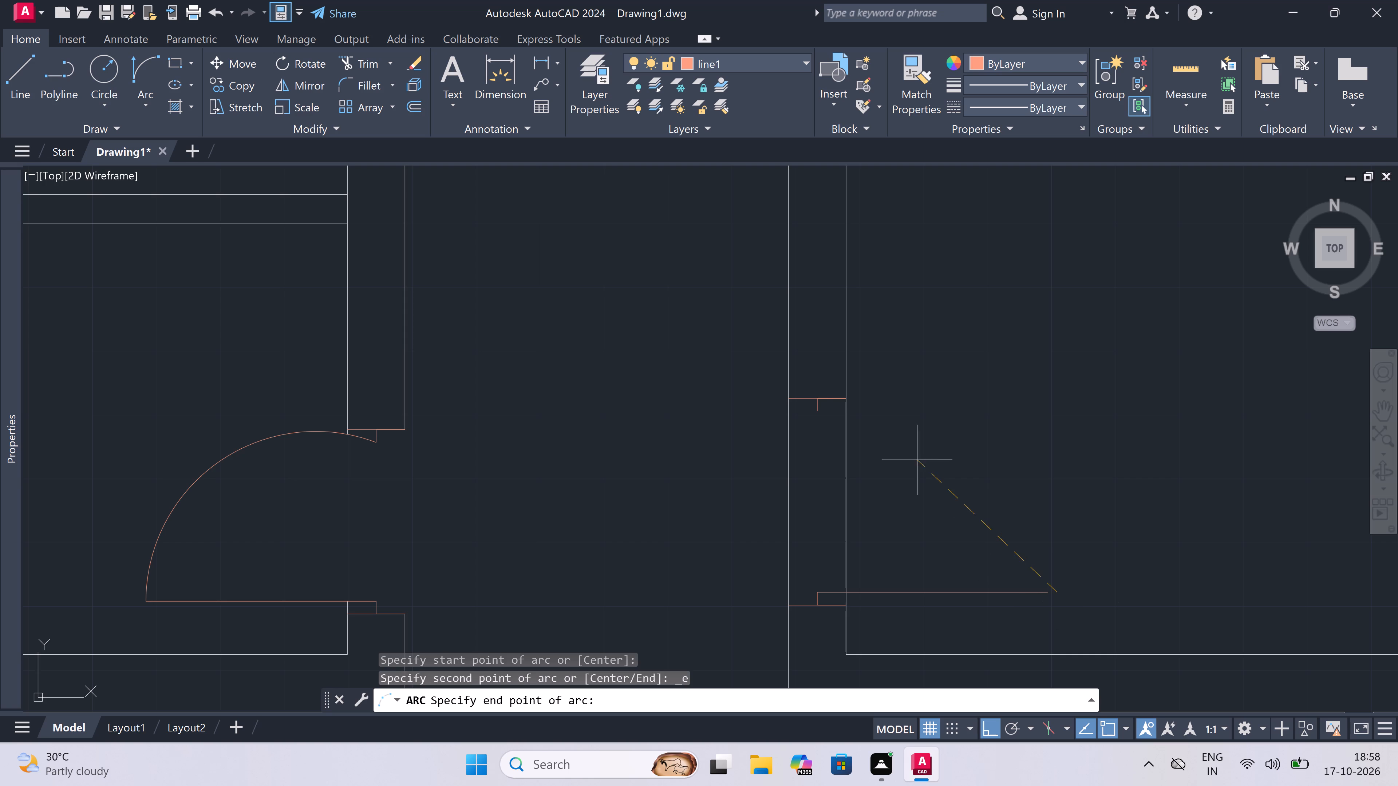
{"action": "double_click", "coordinate": [822, 410]}
{"action": "left_click", "coordinate": [968, 393]}
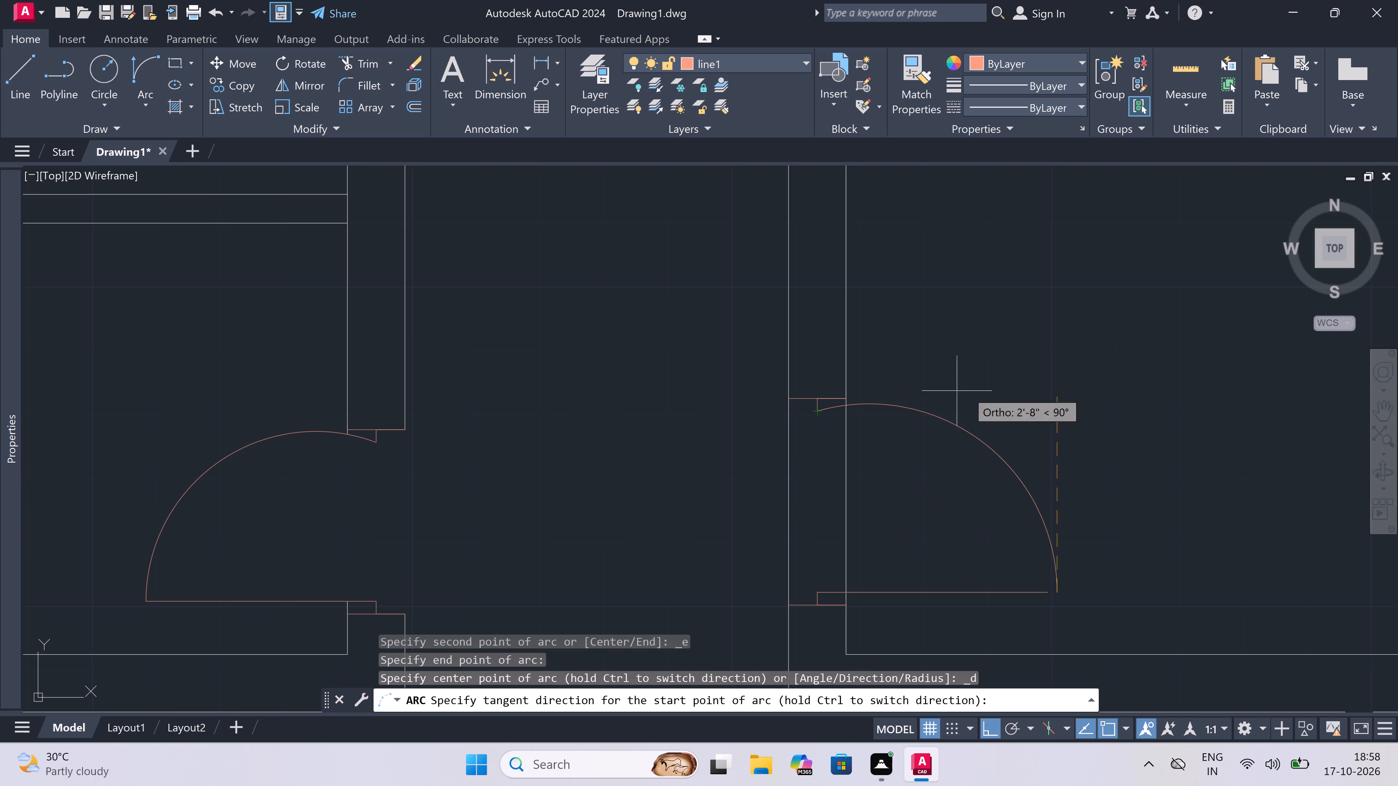
Trim both wall lines between the jambs of the right column's third-unit entrance door.
{"action": "key", "text": "t"}
{"action": "key", "text": "r"}
{"action": "key", "text": "space"}
{"action": "triple_click", "coordinate": [934, 526]}
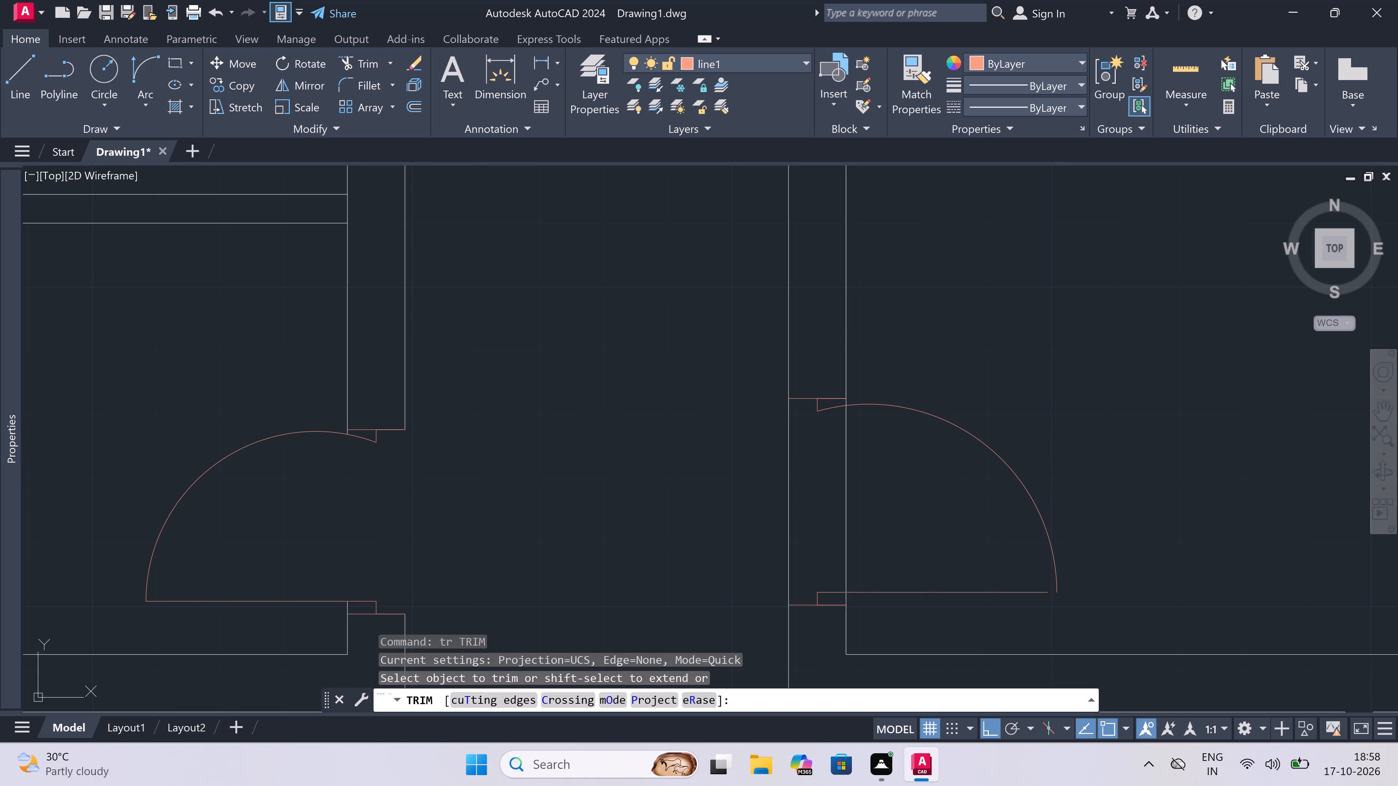
{"action": "double_click", "coordinate": [715, 524]}
{"action": "left_click", "coordinate": [899, 512]}
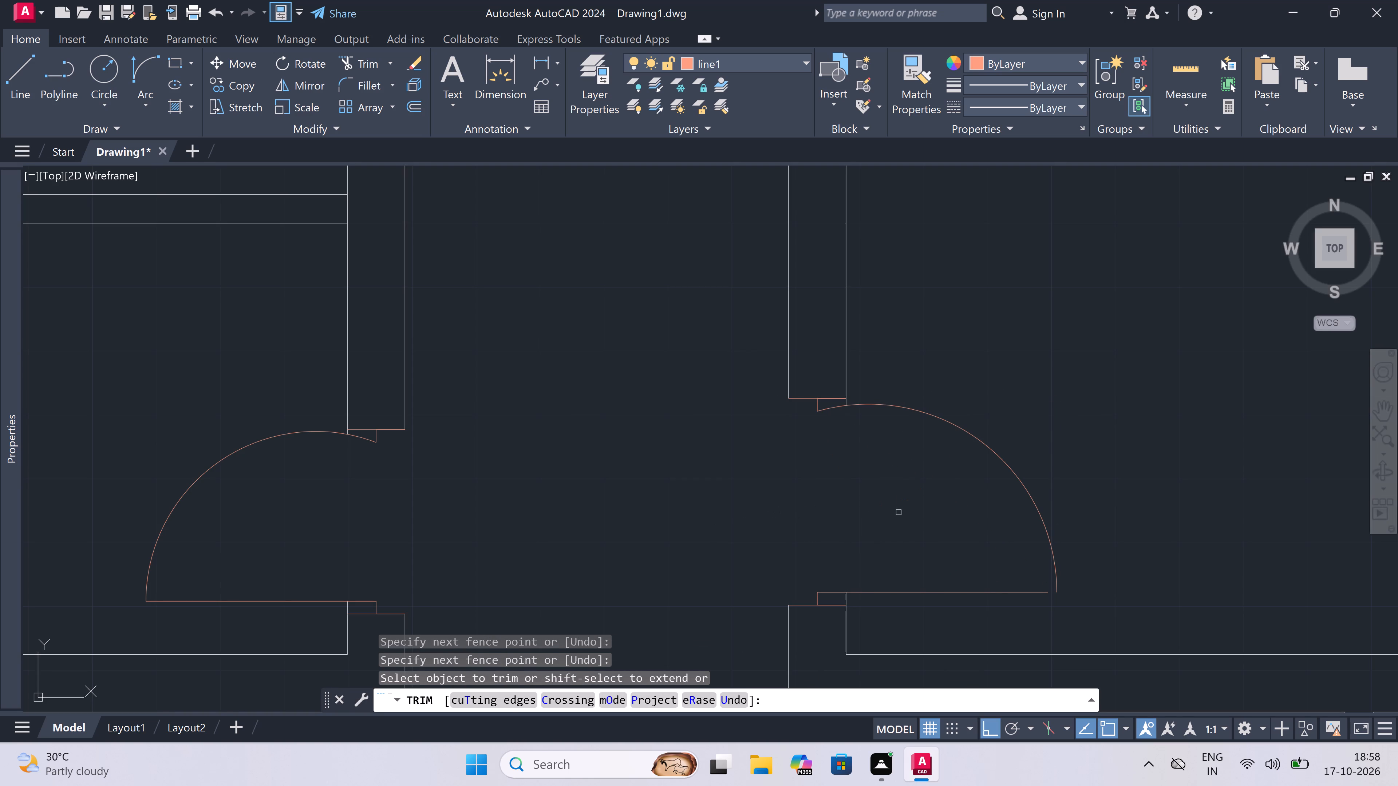
{"action": "key", "text": "Escape"}
Extend the right column's third-unit door leaf to meet the end of its swing arc.
{"action": "type", "text": "ex"}
{"action": "key", "text": "space"}
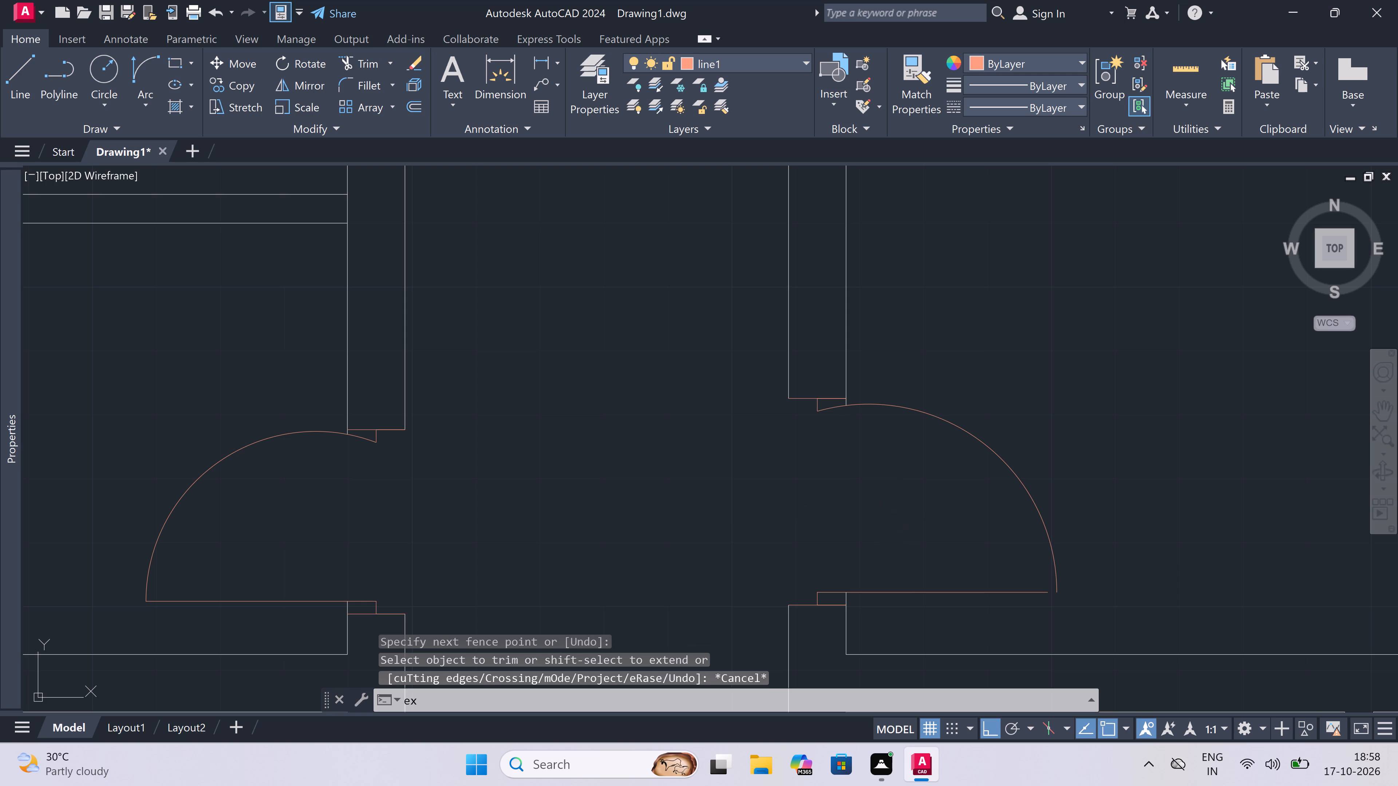
{"action": "double_click", "coordinate": [905, 538]}
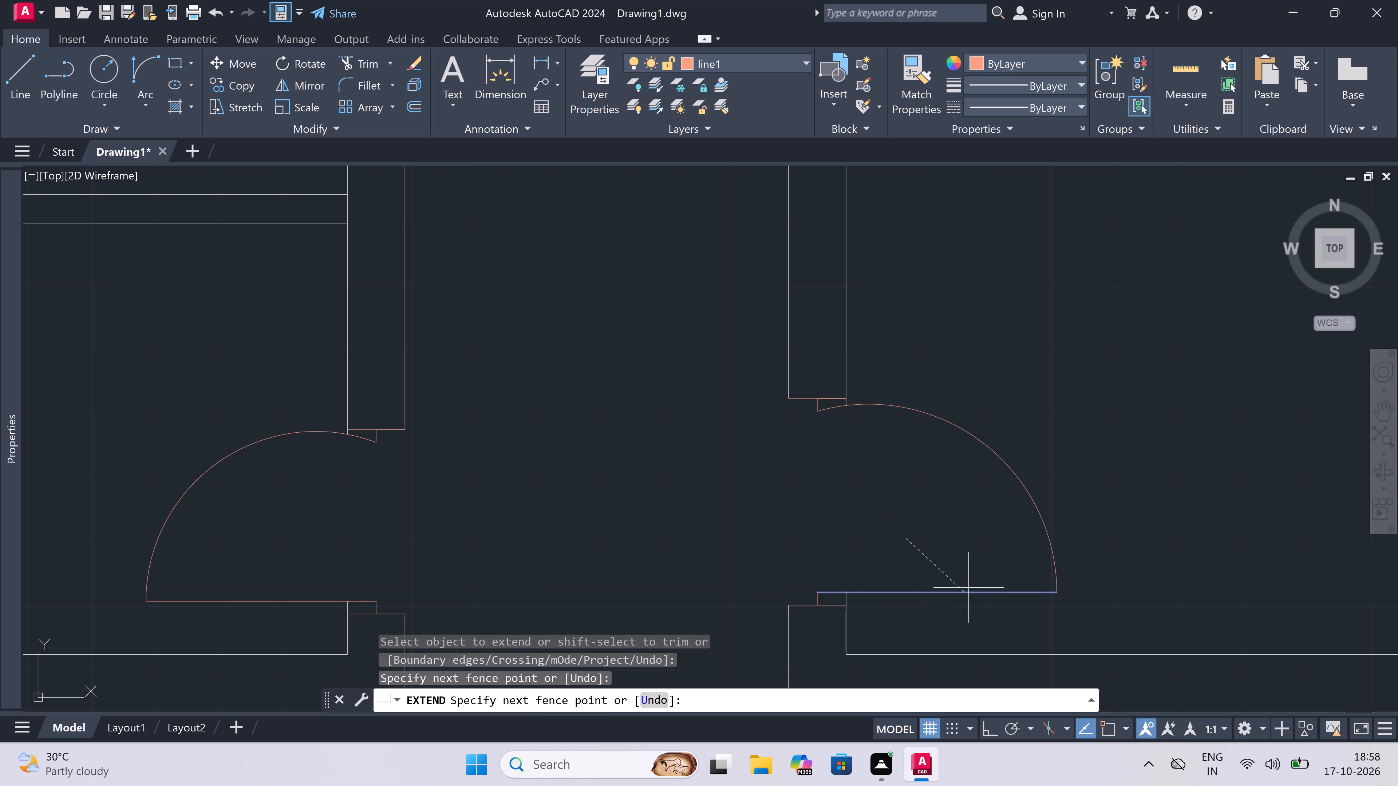
{"action": "double_click", "coordinate": [1000, 612]}
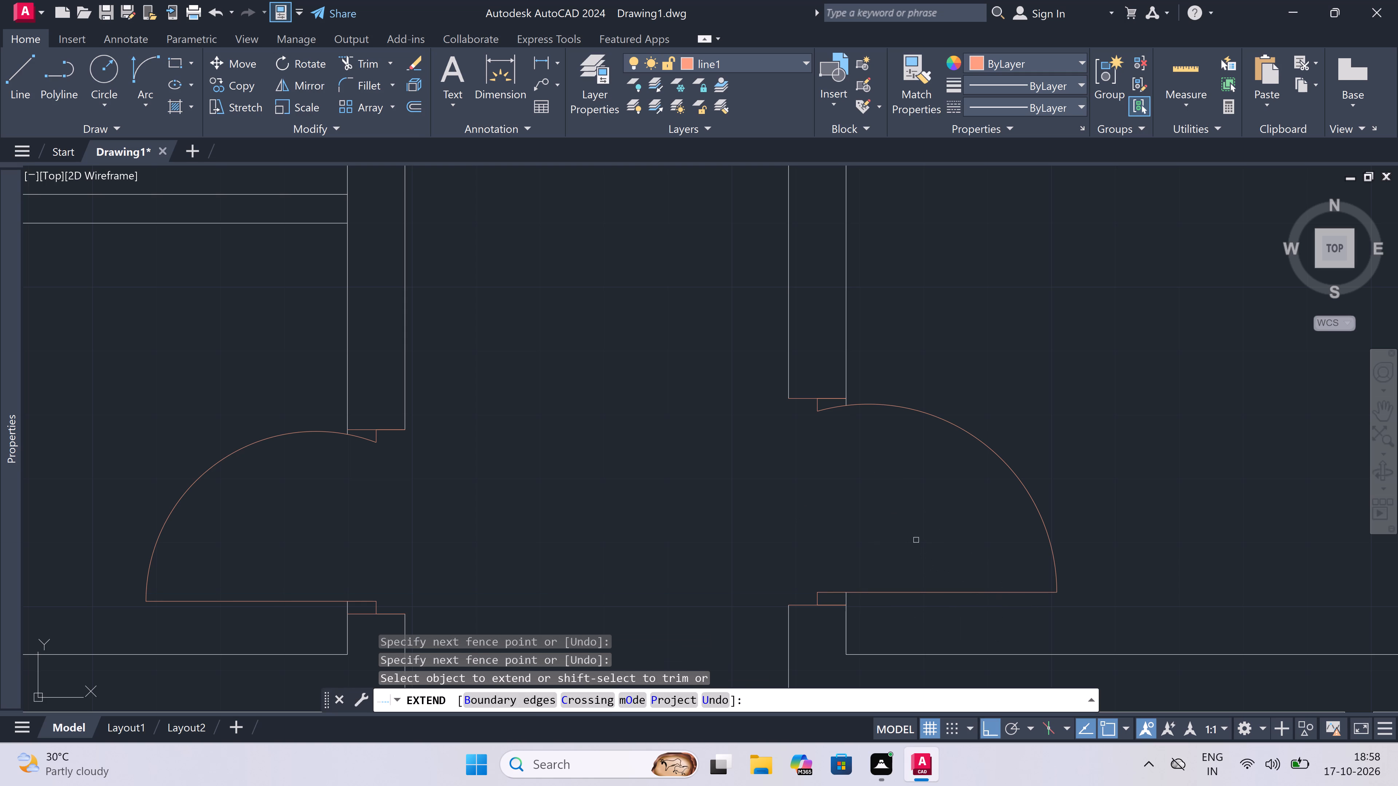
{"action": "key", "text": "Escape"}
In the right column's top unit, draw the lower jamb across the left exterior wall, a 2" stop up from its midpoint and a 3' leaf rightward.
{"action": "scroll", "coordinate": [915, 540], "scroll_direction": "down", "scroll_amount": 4}
{"action": "scroll", "coordinate": [873, 453], "scroll_direction": "down", "scroll_amount": 3}
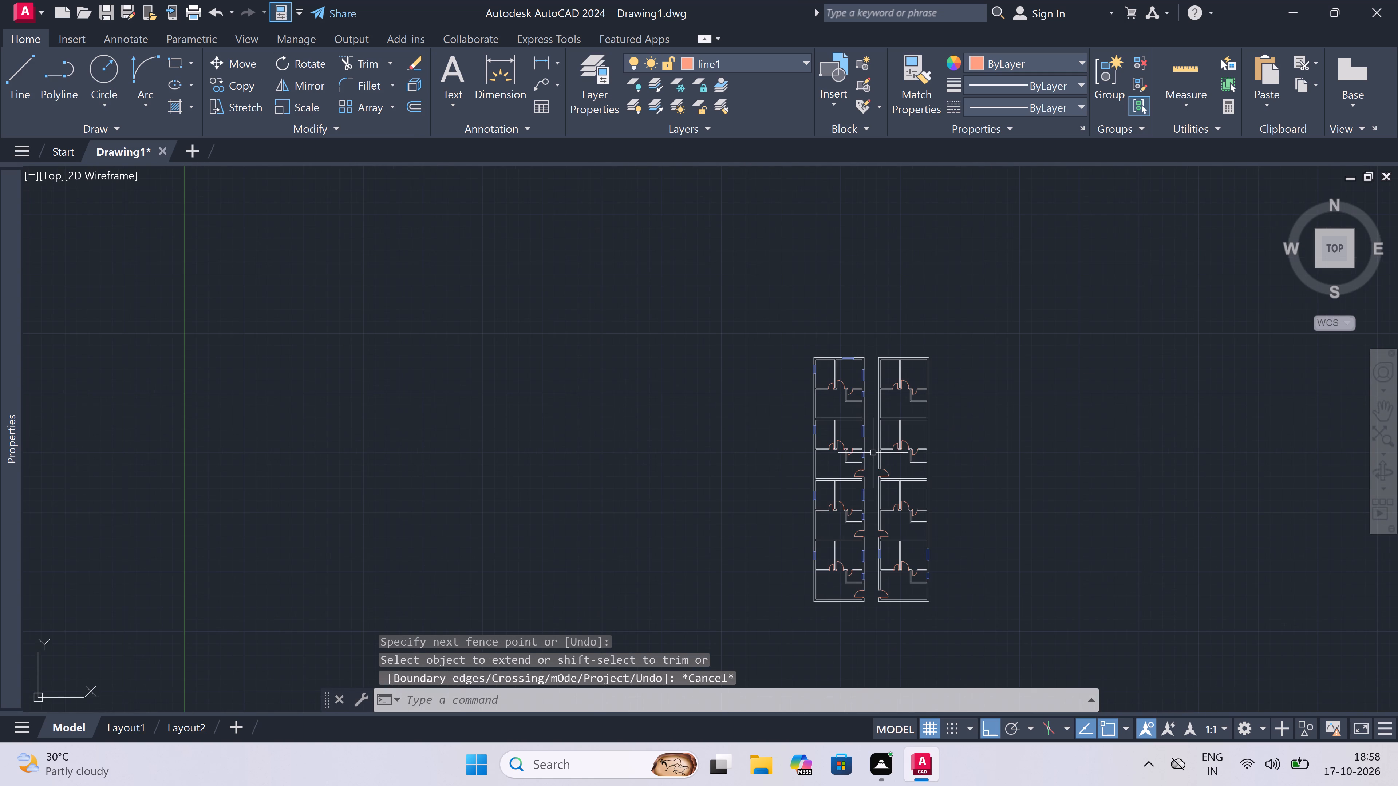
{"action": "scroll", "coordinate": [878, 413], "scroll_direction": "up", "scroll_amount": 6}
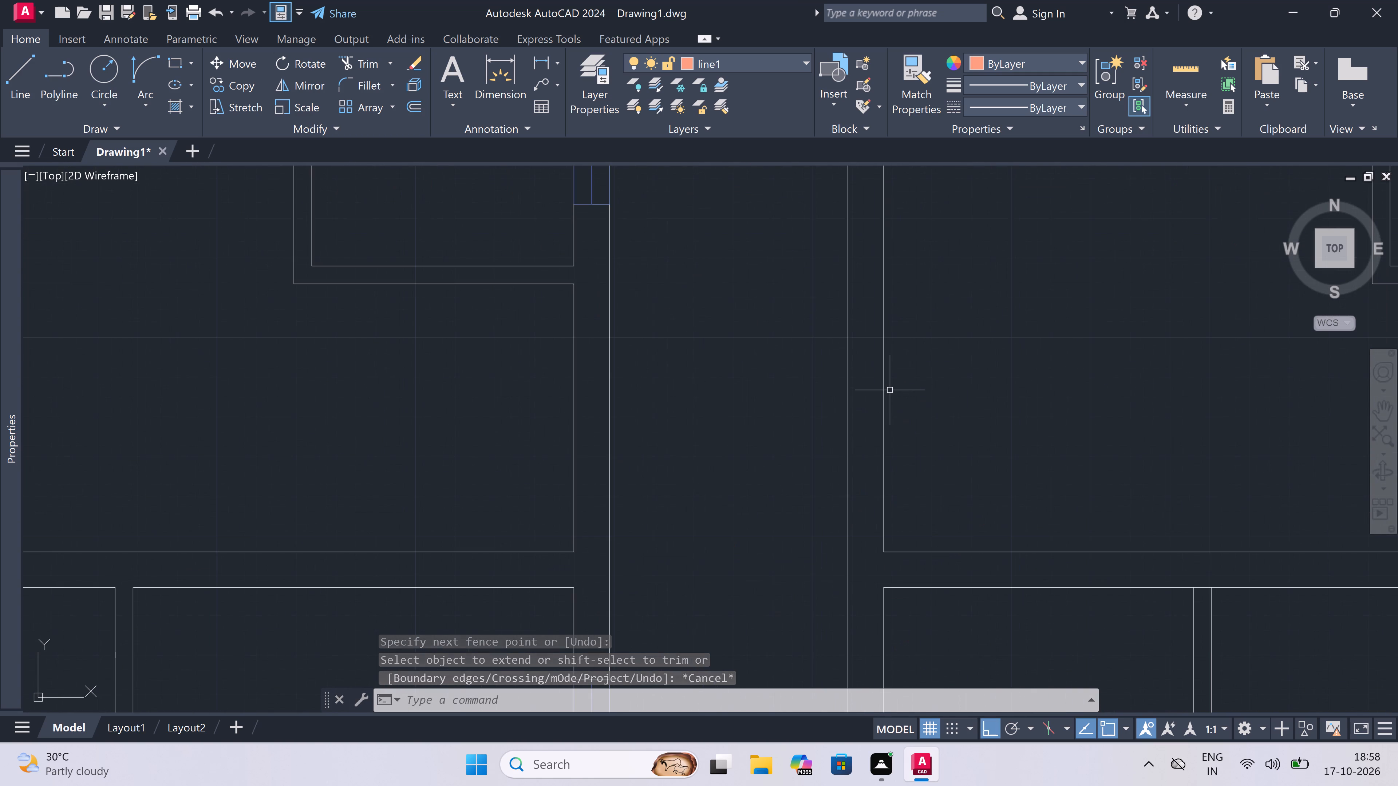
{"action": "key", "text": "l"}
{"action": "key", "text": "space"}
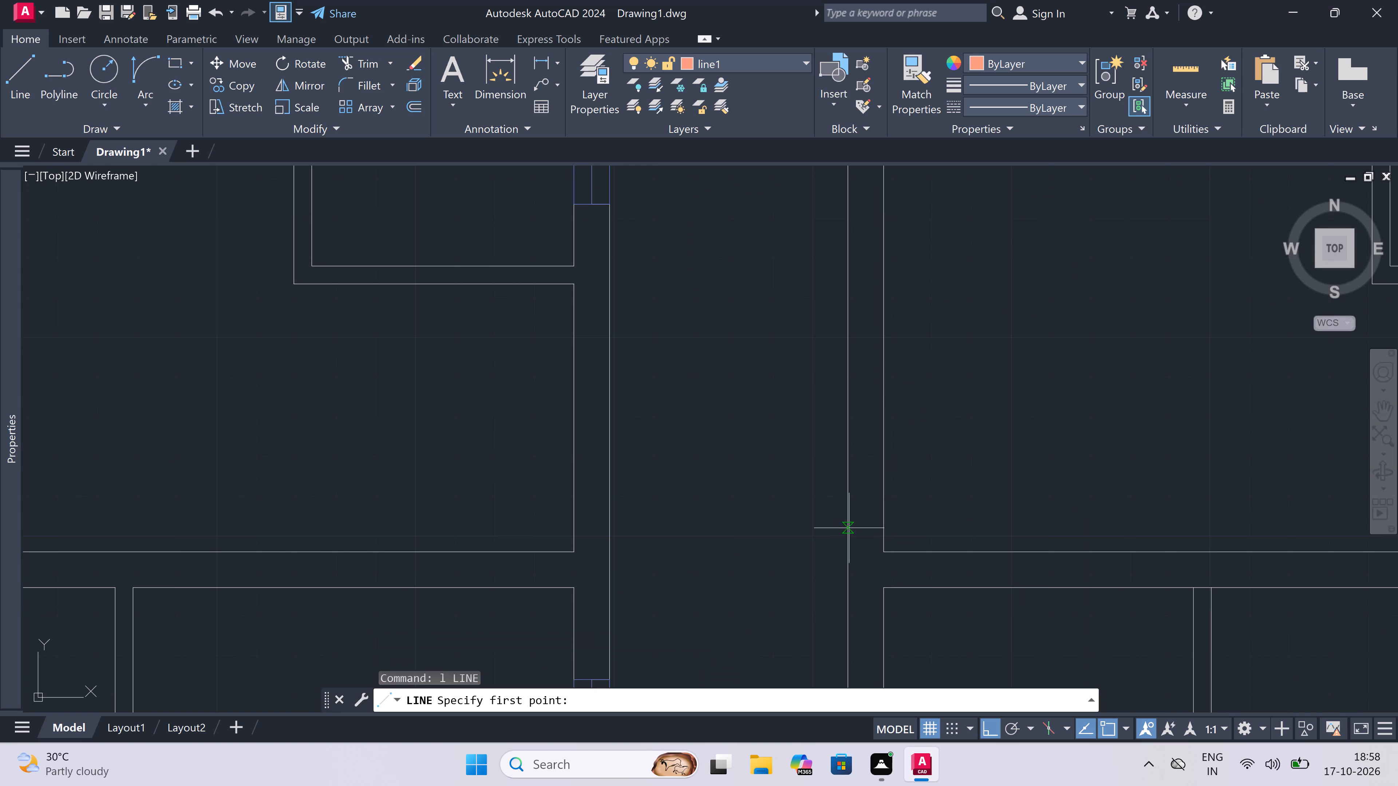
{"action": "left_click", "coordinate": [853, 523]}
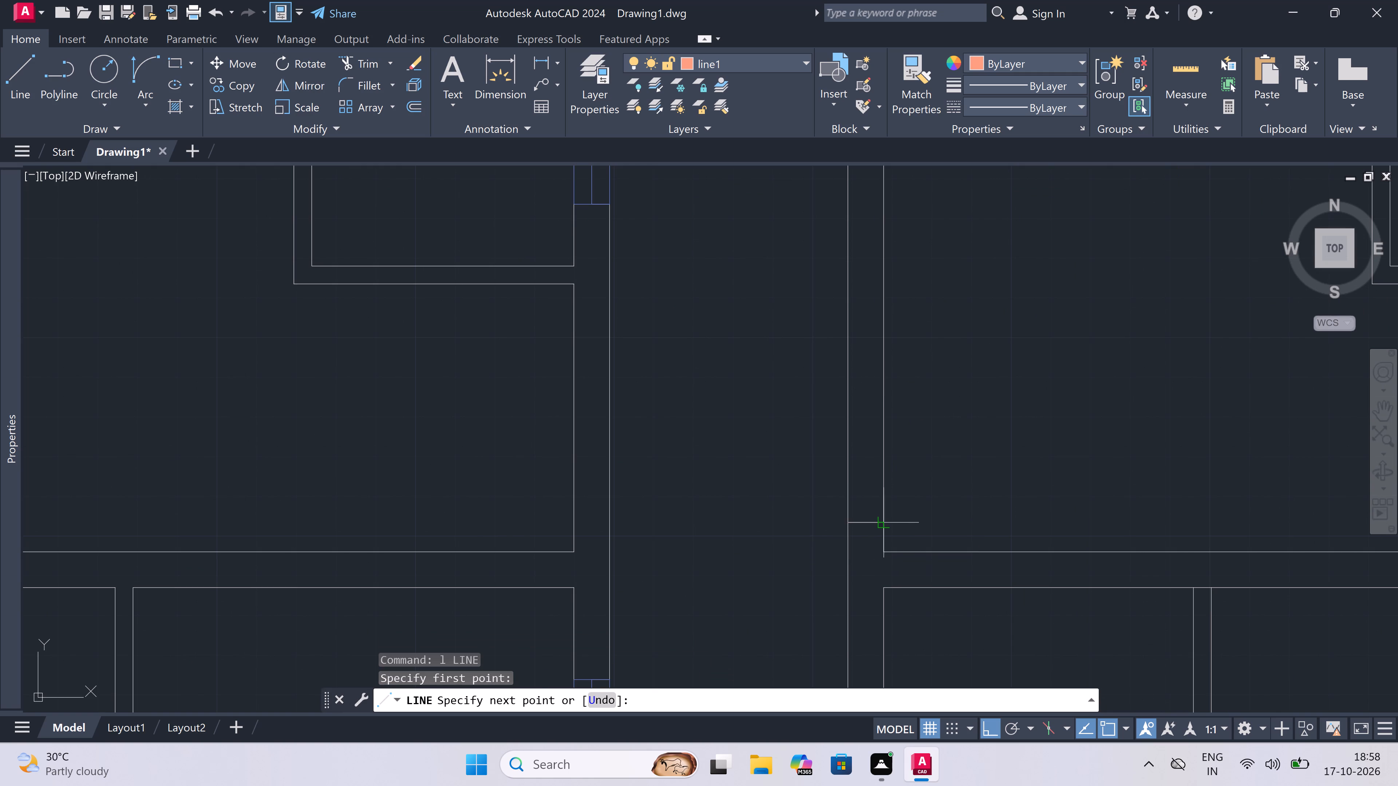
{"action": "triple_click", "coordinate": [882, 522]}
{"action": "double_click", "coordinate": [869, 515]}
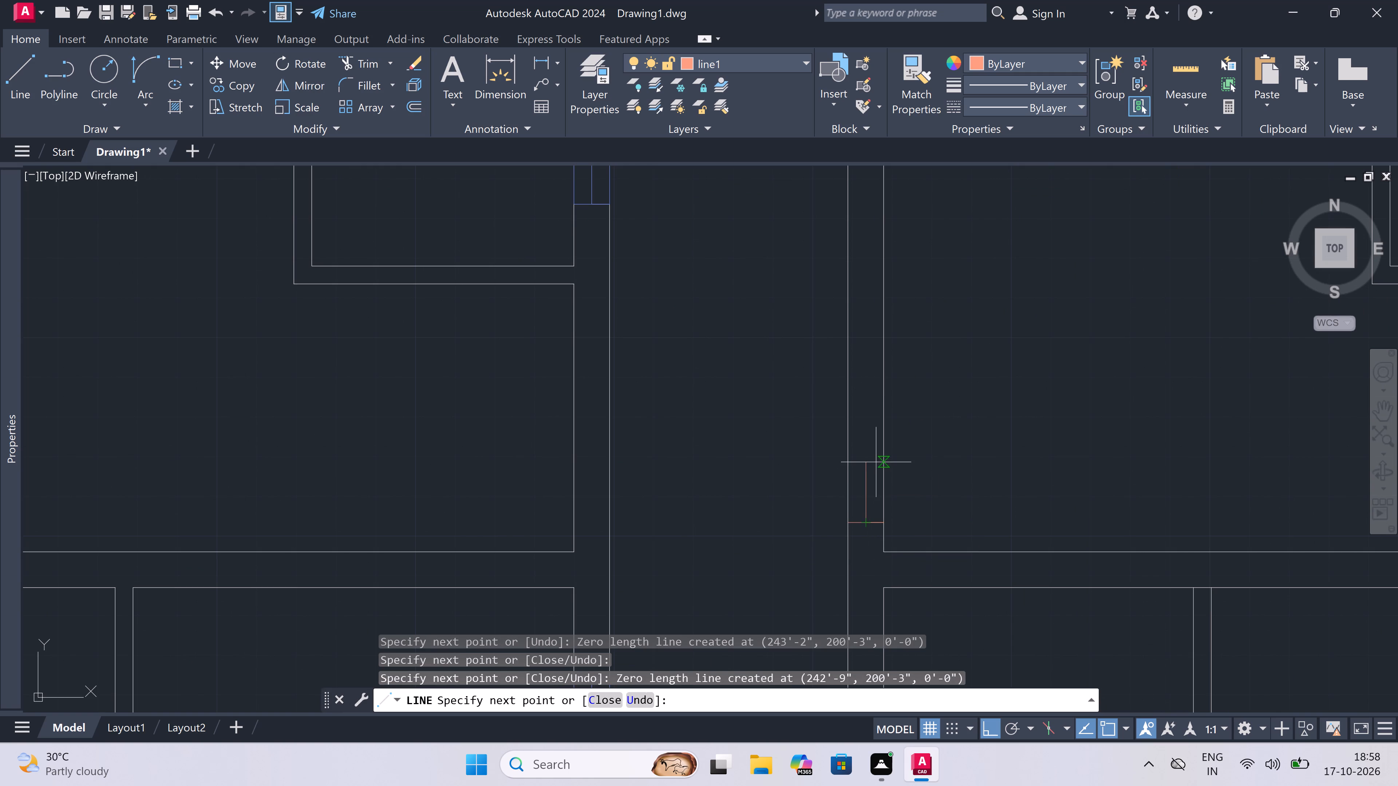
{"action": "type", "text": "2\""}
{"action": "key", "text": "space"}
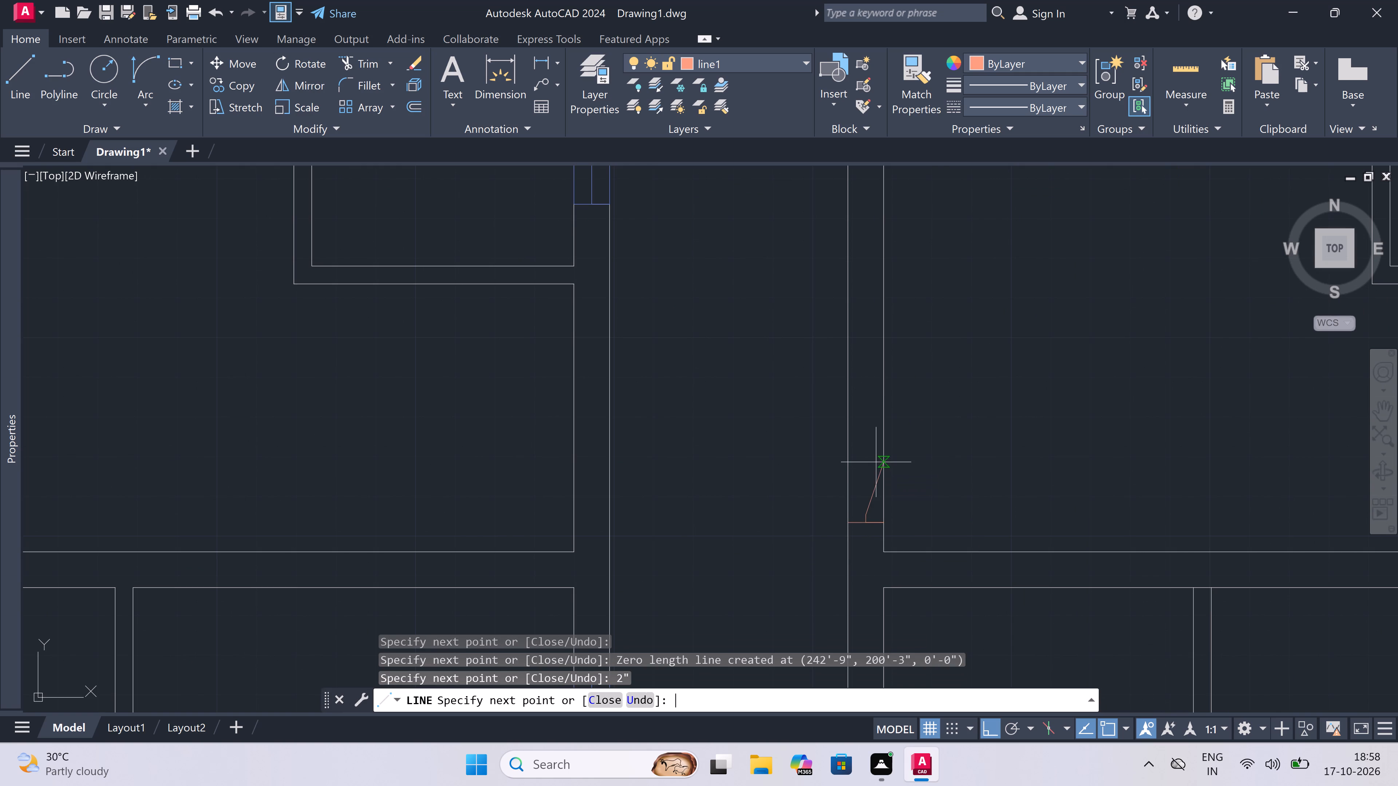
{"action": "type", "text": "3'"}
{"action": "key", "text": "space"}
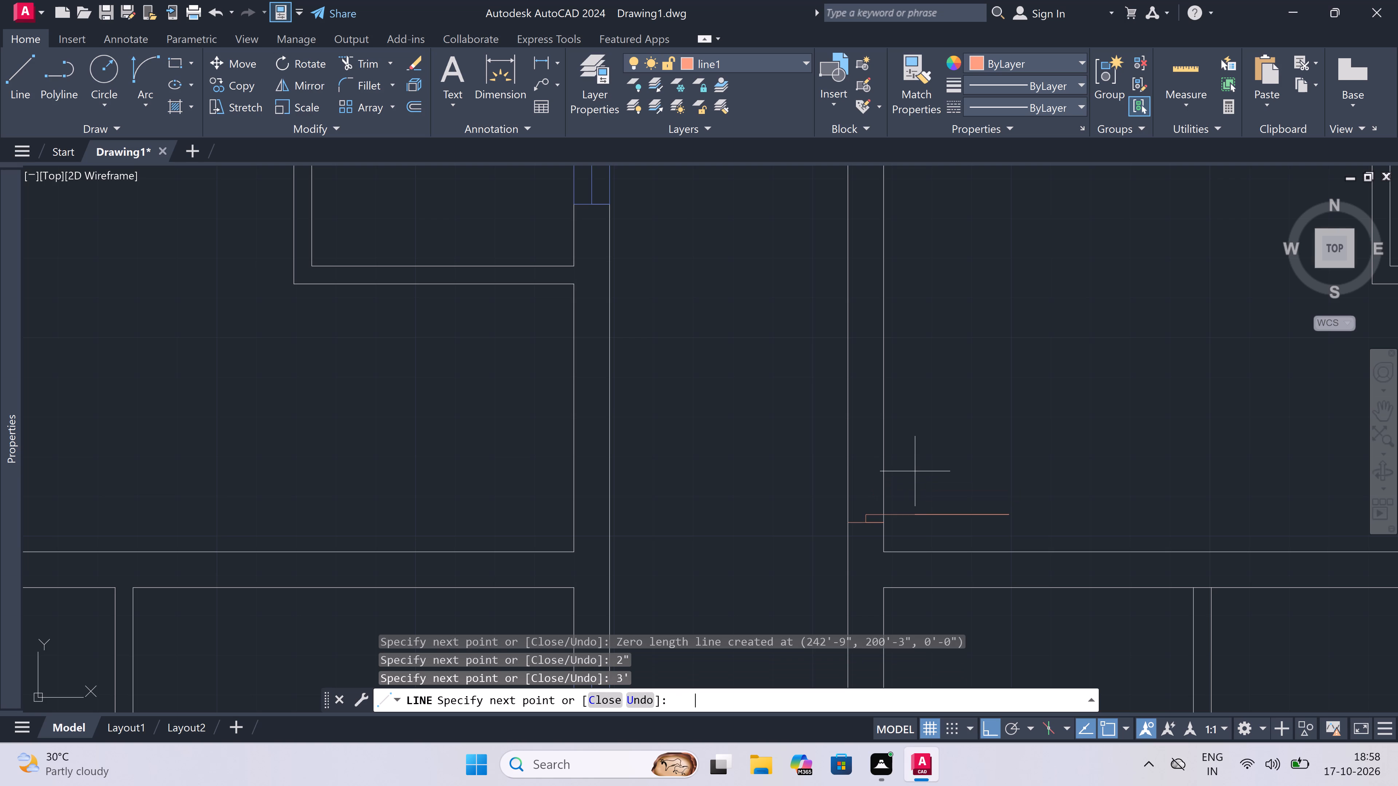
{"action": "key", "text": "Escape"}
Draw the upper jamb across the left exterior wall of the right column's top unit, with a 2" stop running down from its midpoint.
{"action": "key", "text": "space"}
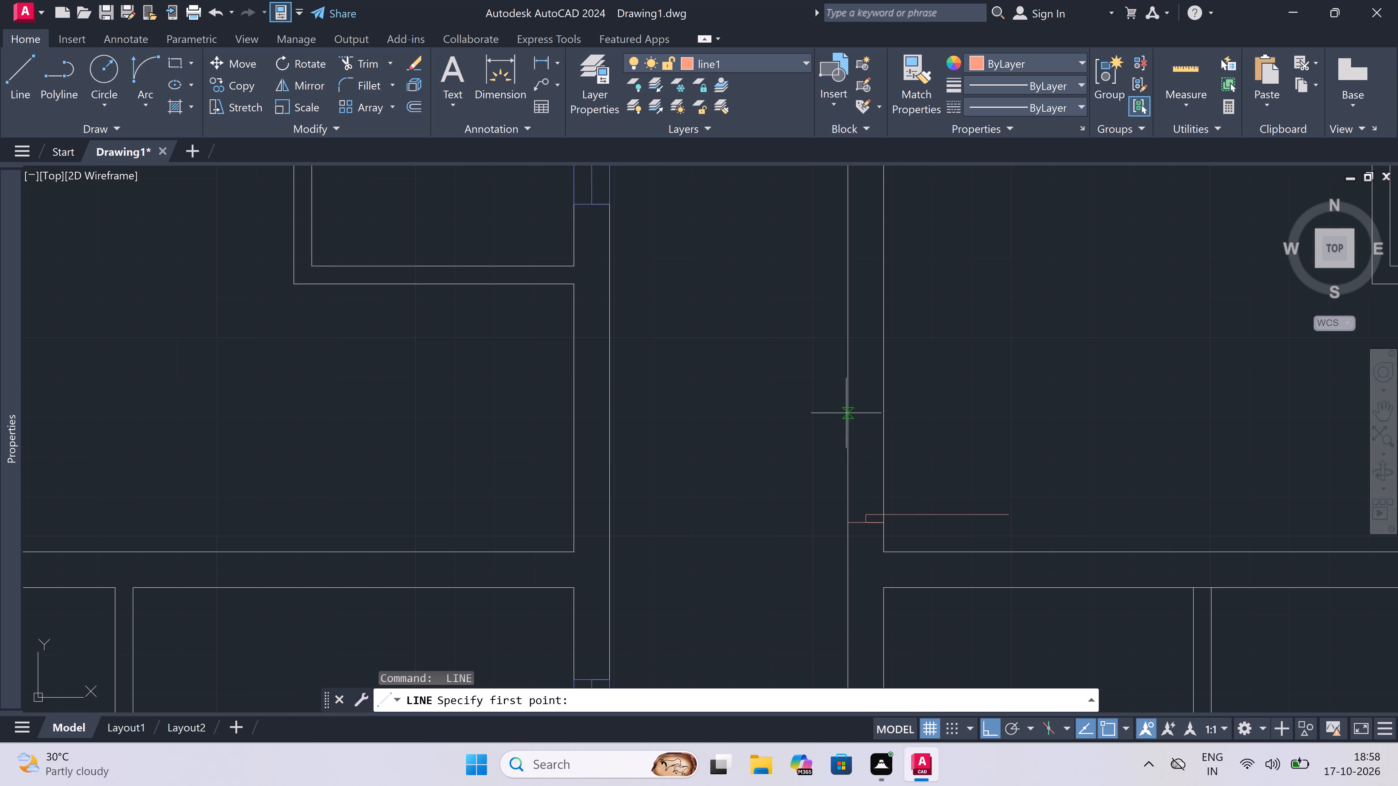
{"action": "double_click", "coordinate": [846, 405]}
{"action": "left_click", "coordinate": [875, 402]}
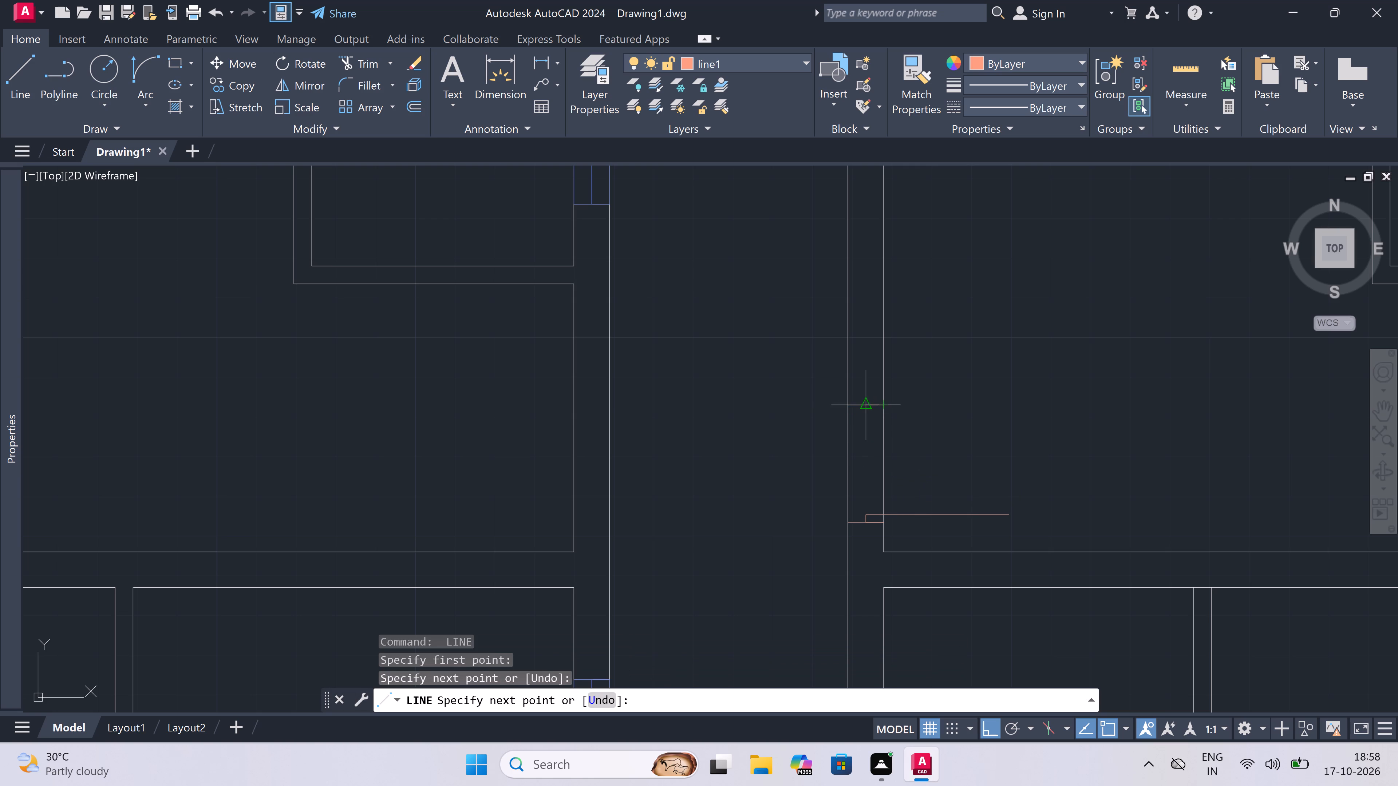
{"action": "left_click", "coordinate": [867, 402]}
{"action": "type", "text": "2\""}
{"action": "key", "text": "space"}
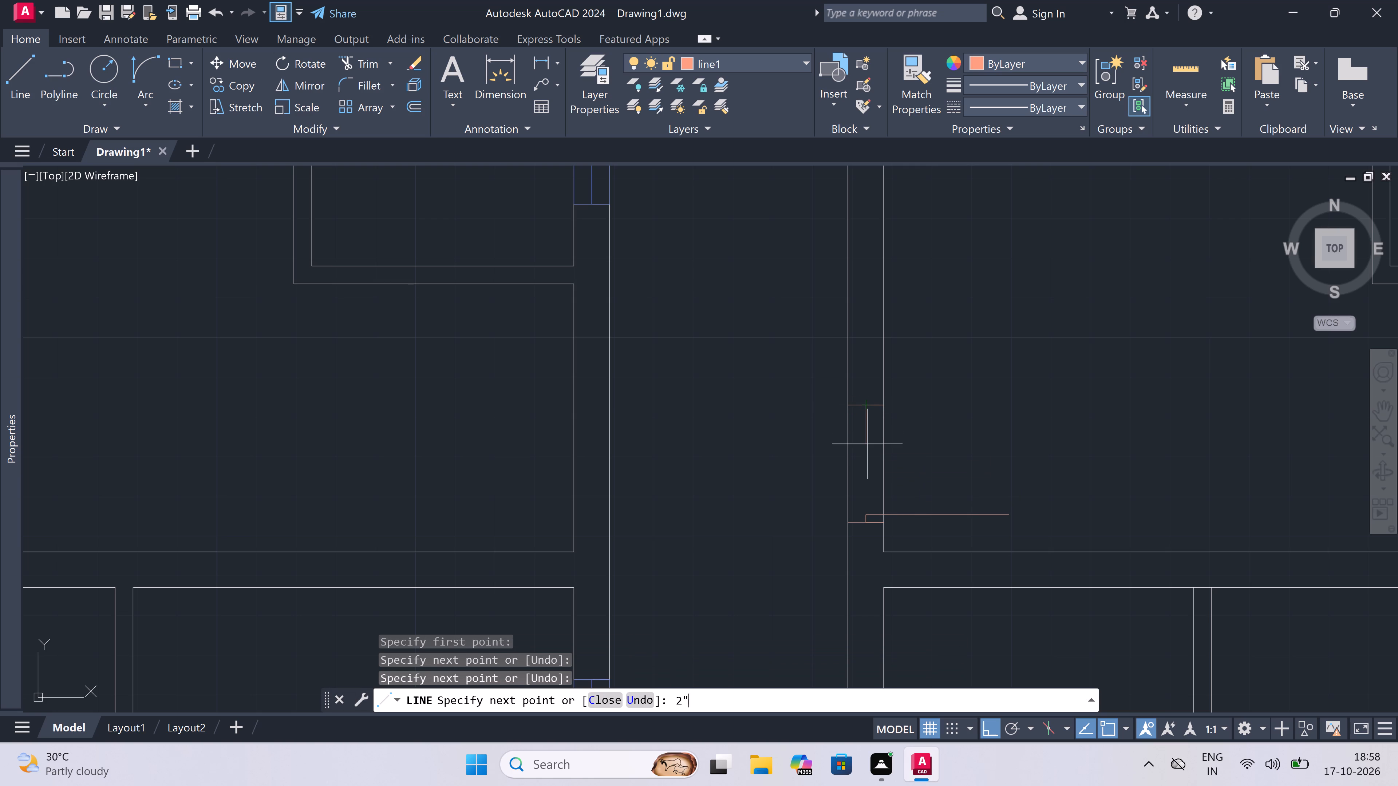
{"action": "key", "text": "Escape"}
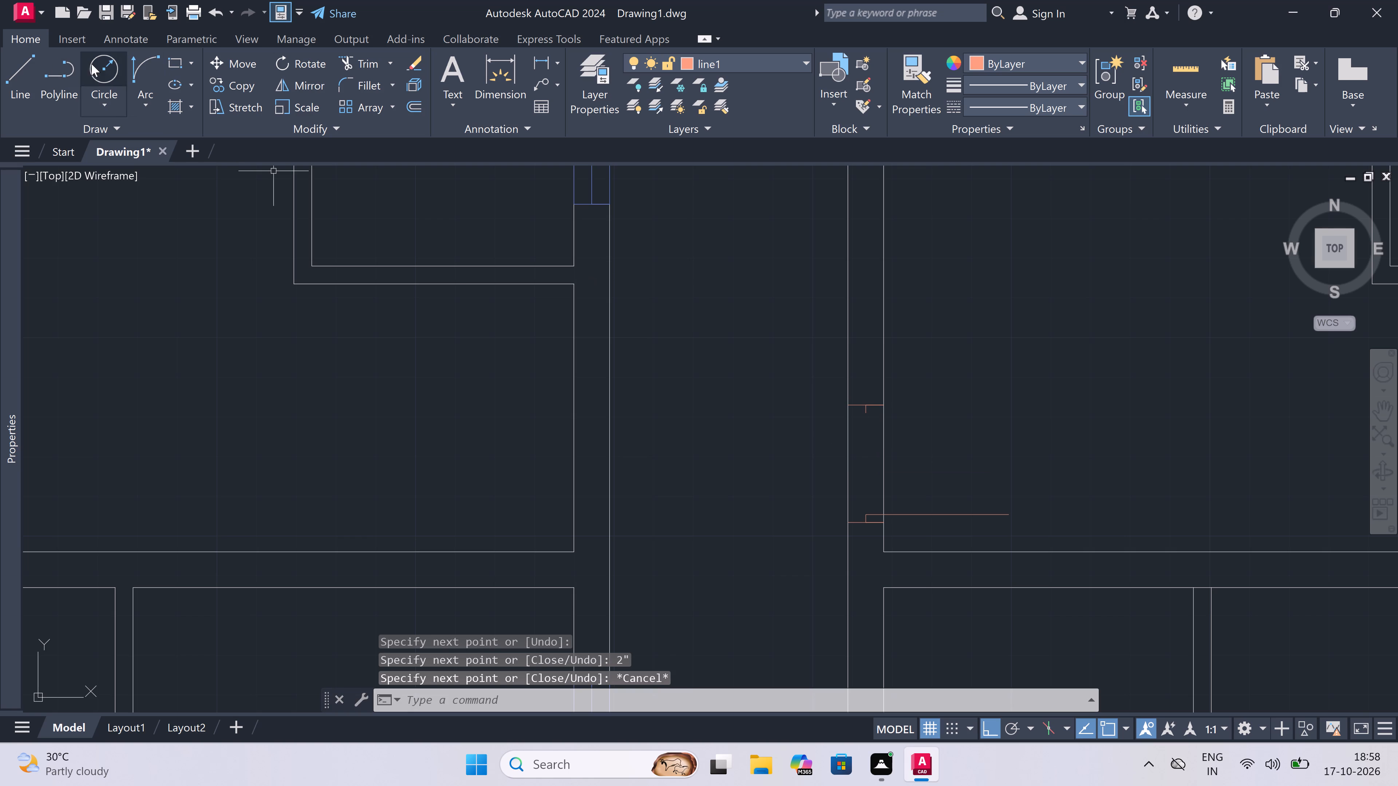
Draw the swing arc from the leaf's free end to the upper jamb's stop for the right column's top-unit door.
{"action": "left_click", "coordinate": [133, 61]}
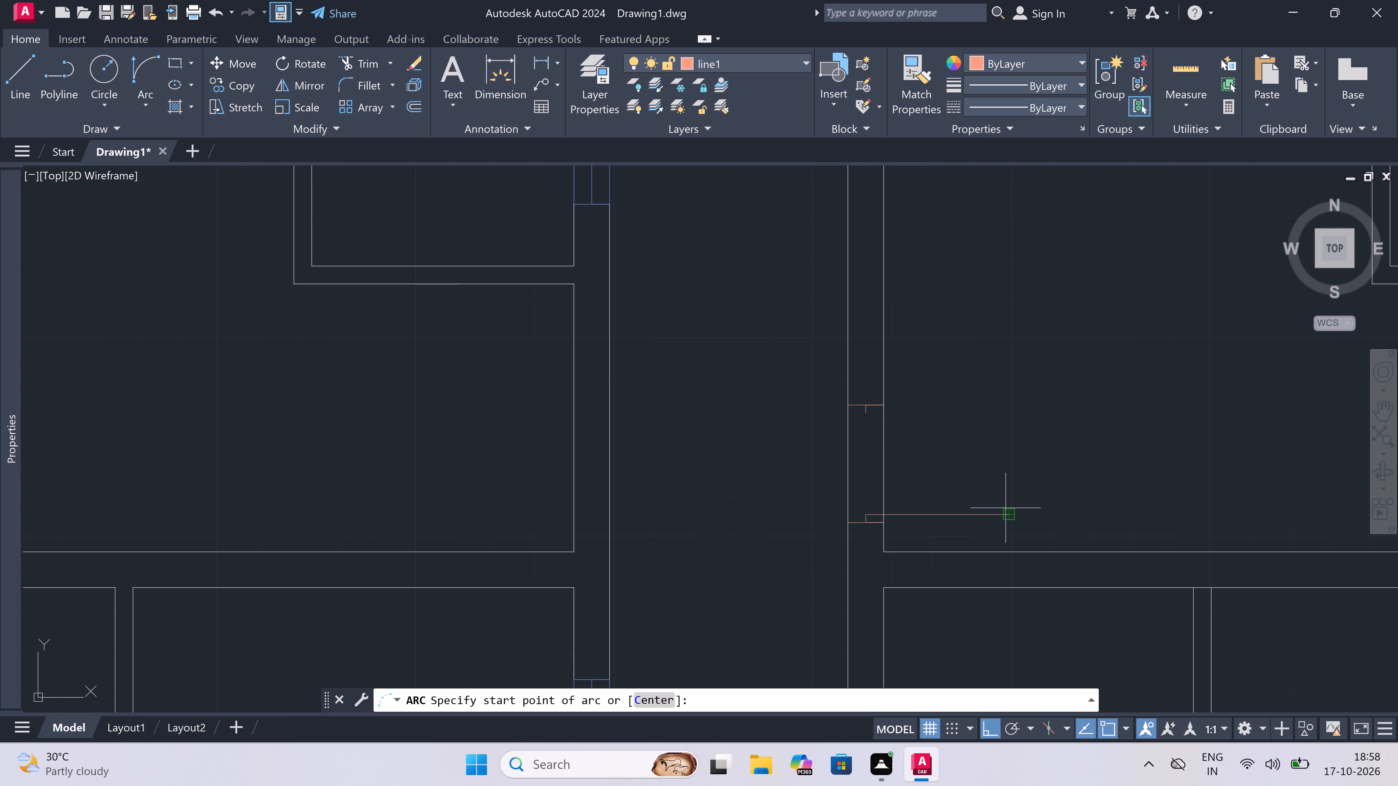
{"action": "left_click", "coordinate": [1006, 509]}
{"action": "left_click", "coordinate": [865, 414]}
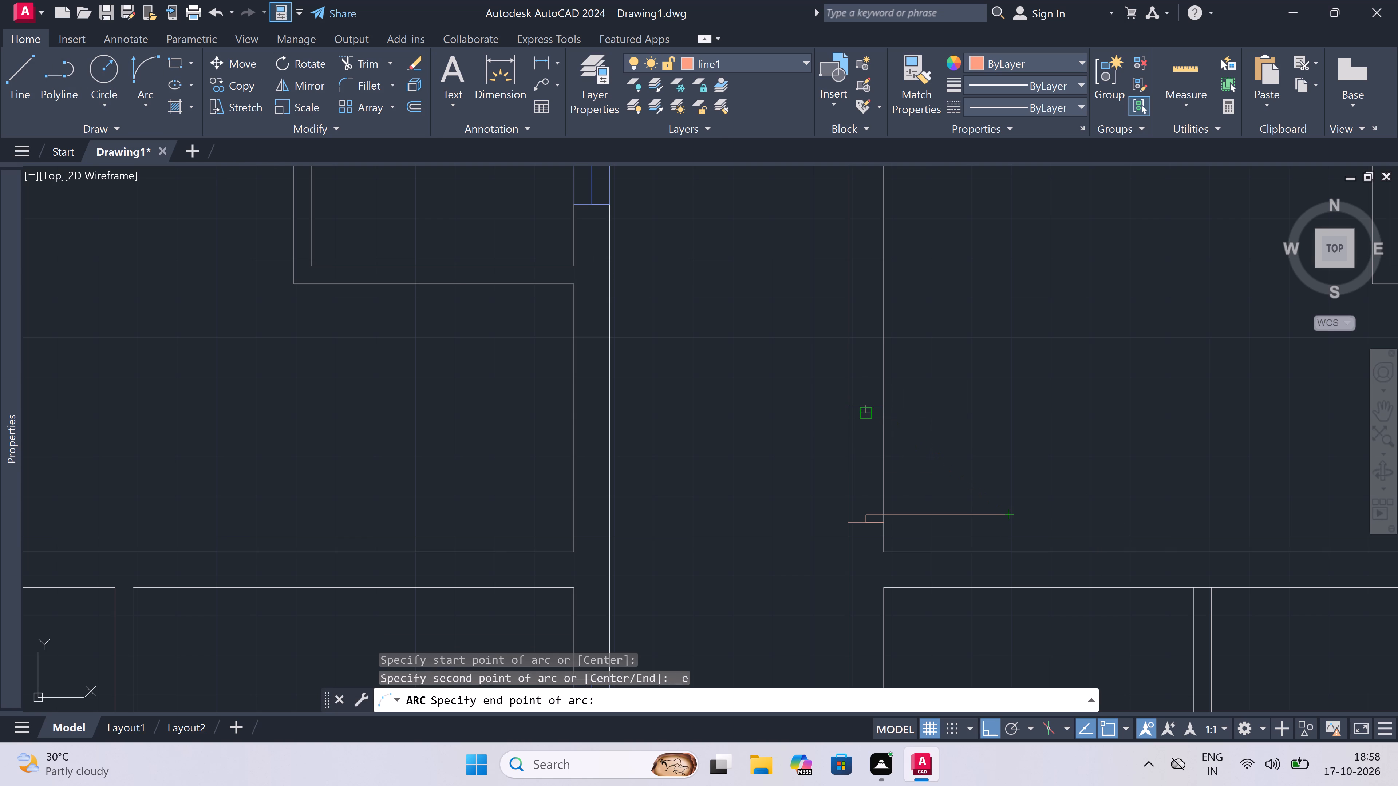
{"action": "double_click", "coordinate": [988, 384]}
Trim both wall lines between the jambs of the right column's top-unit entrance door.
{"action": "key", "text": "t"}
{"action": "key", "text": "r"}
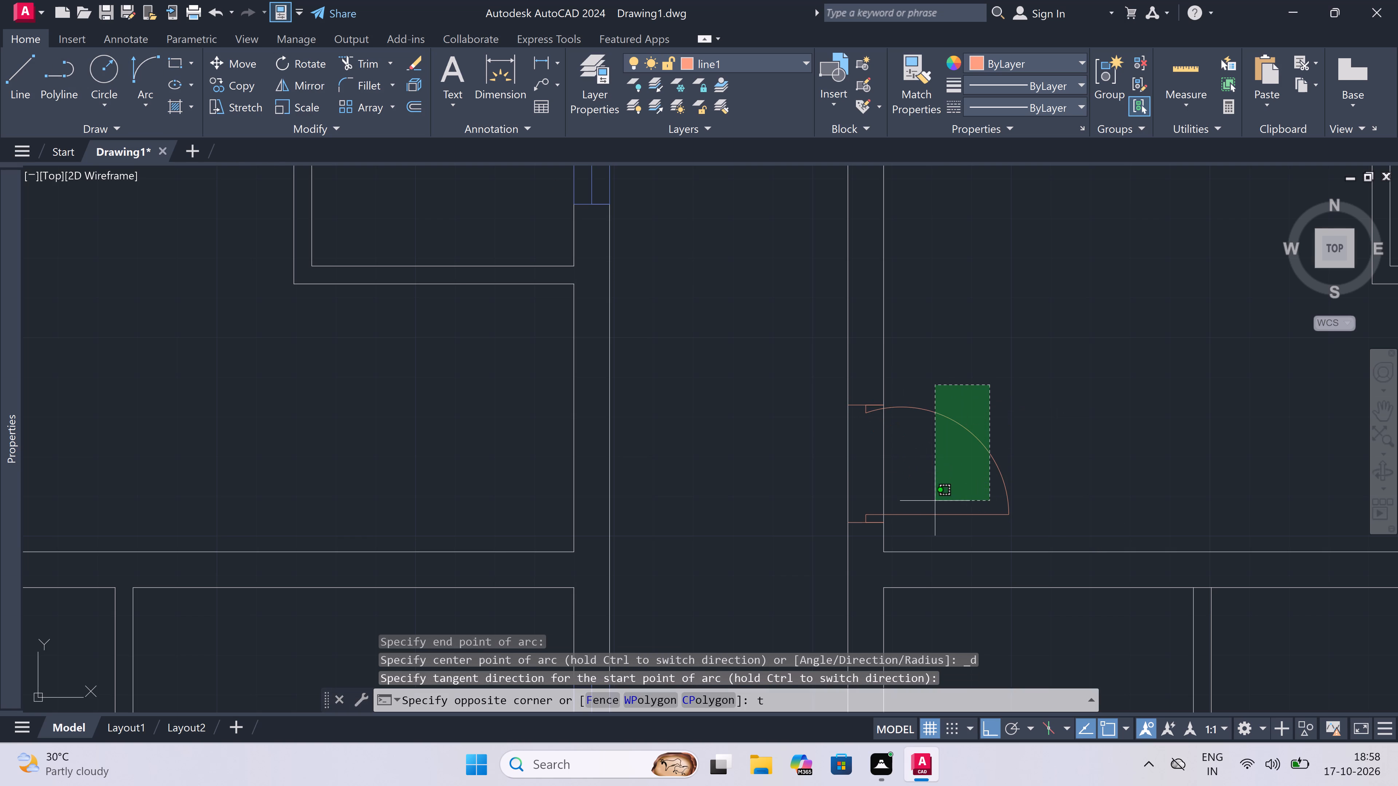
{"action": "key", "text": "space"}
{"action": "left_click", "coordinate": [920, 483]}
{"action": "left_click", "coordinate": [806, 471]}
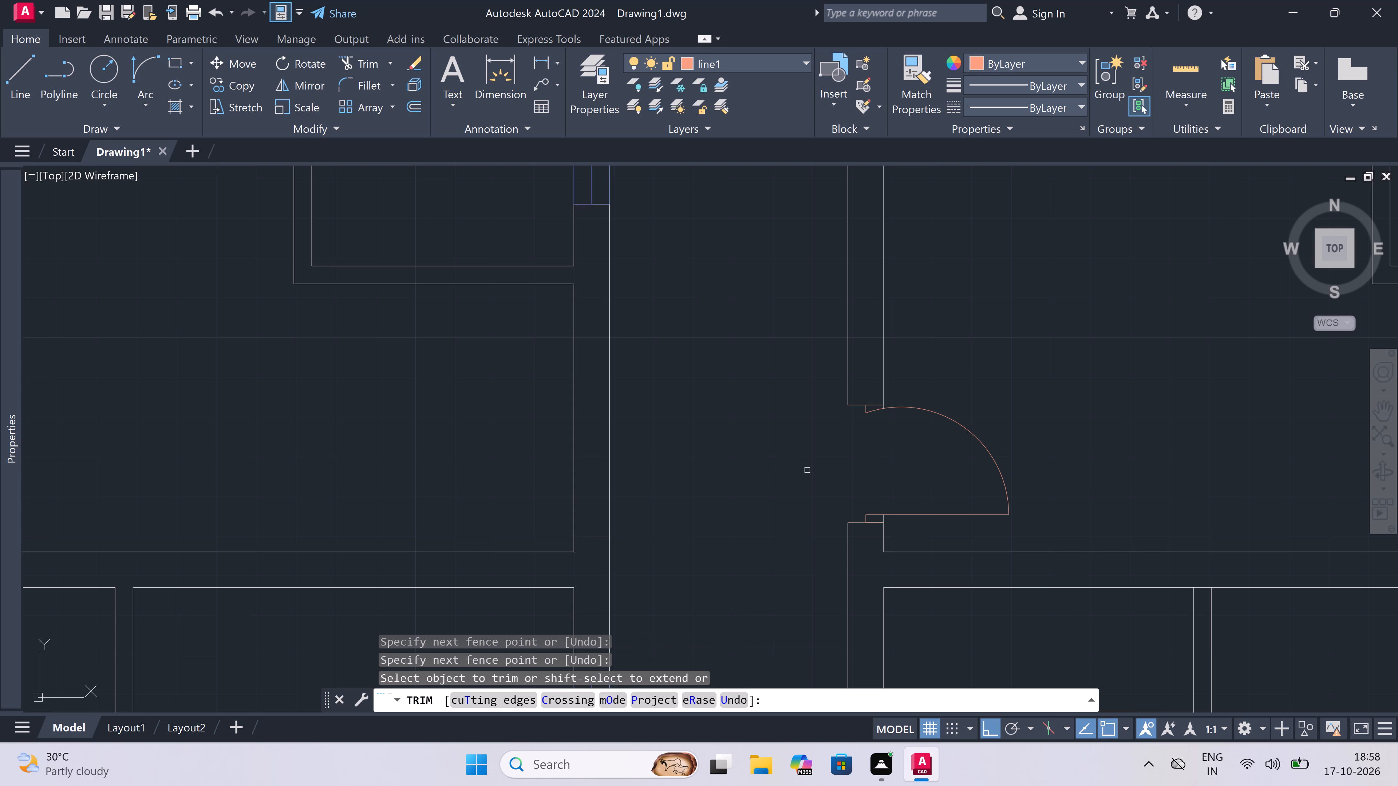
{"action": "key", "text": "Escape"}
In the left column's top unit, draw the lower jamb across the right exterior wall, a 2" stop up from its midpoint and a 3' leaf leftward.
{"action": "scroll", "coordinate": [828, 473], "scroll_direction": "down", "scroll_amount": 3}
{"action": "scroll", "coordinate": [778, 474], "scroll_direction": "up", "scroll_amount": 3}
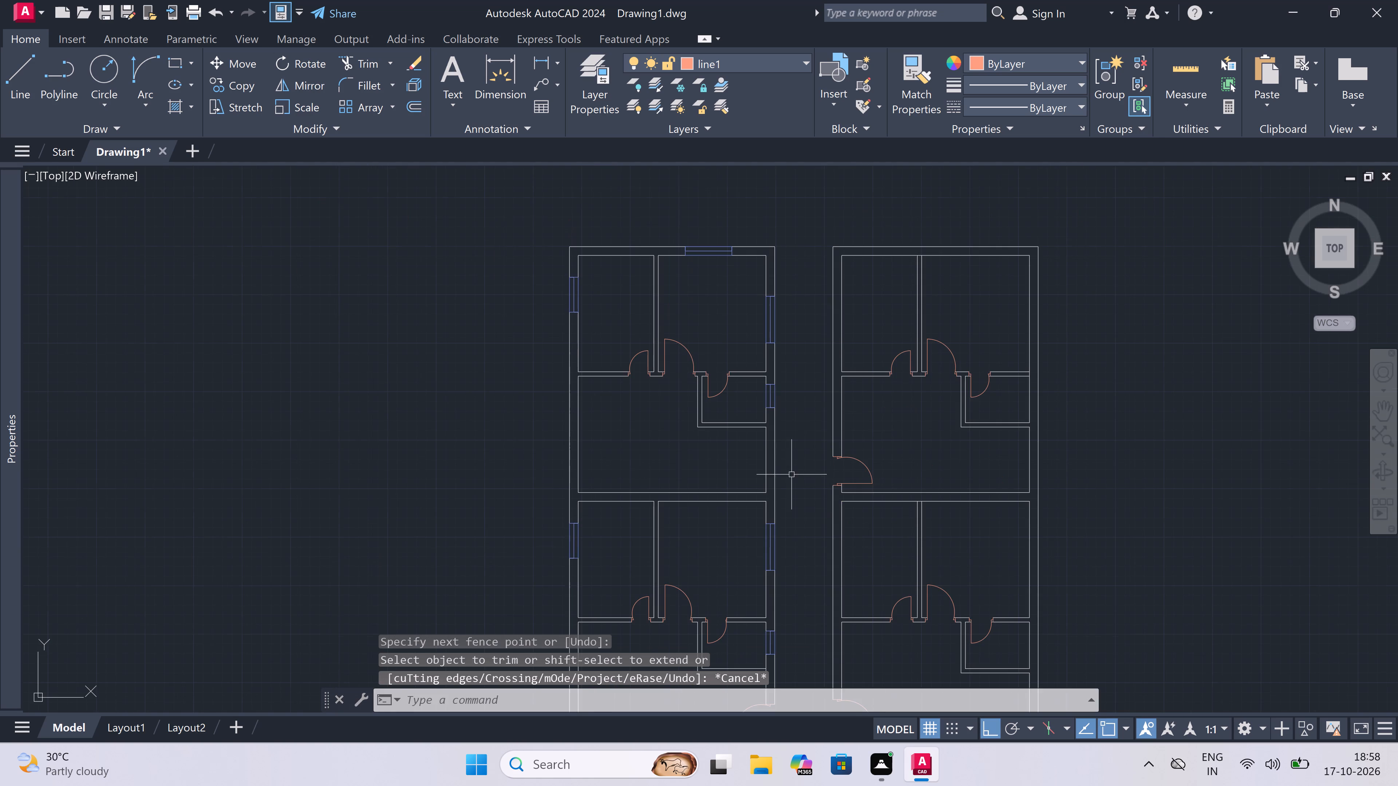
{"action": "key", "text": "l"}
{"action": "key", "text": "space"}
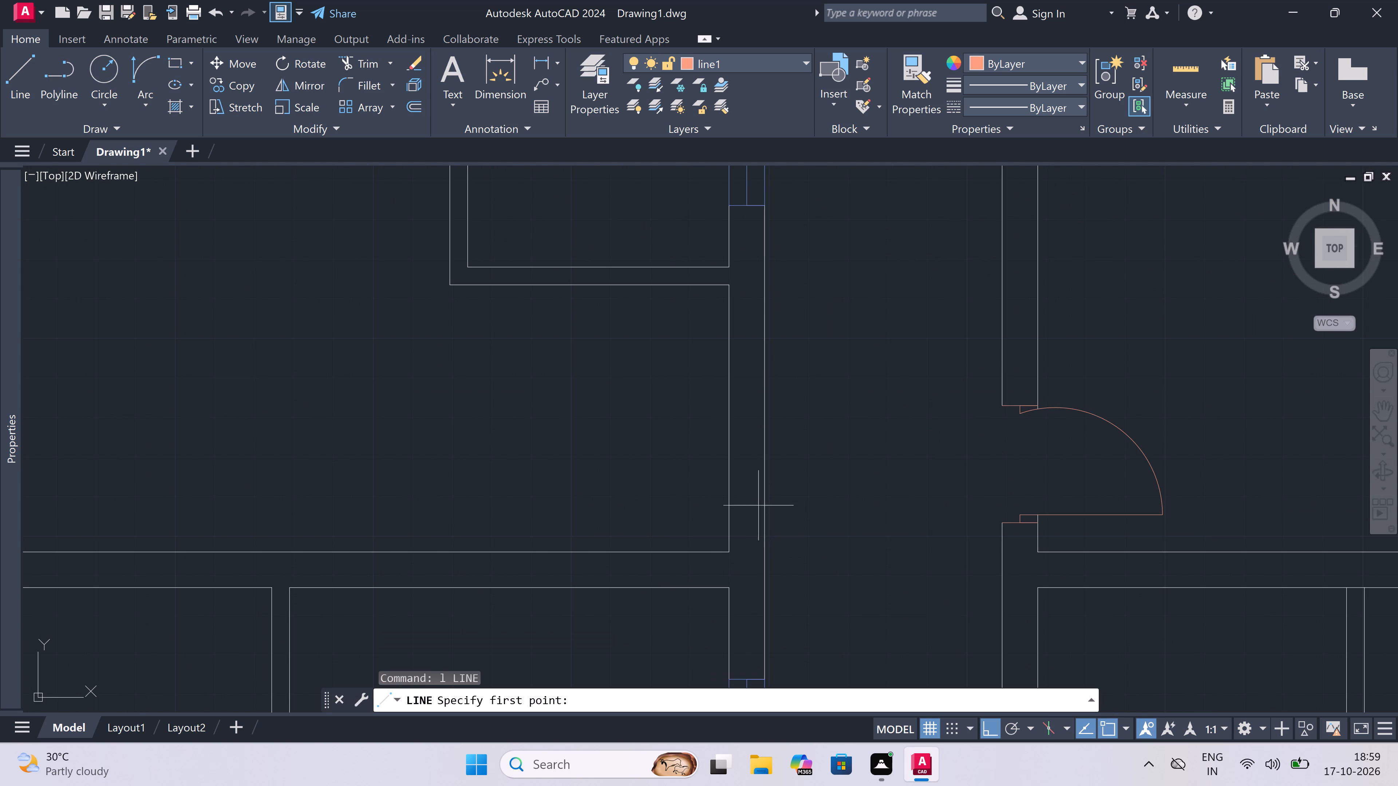
{"action": "left_click", "coordinate": [733, 521]}
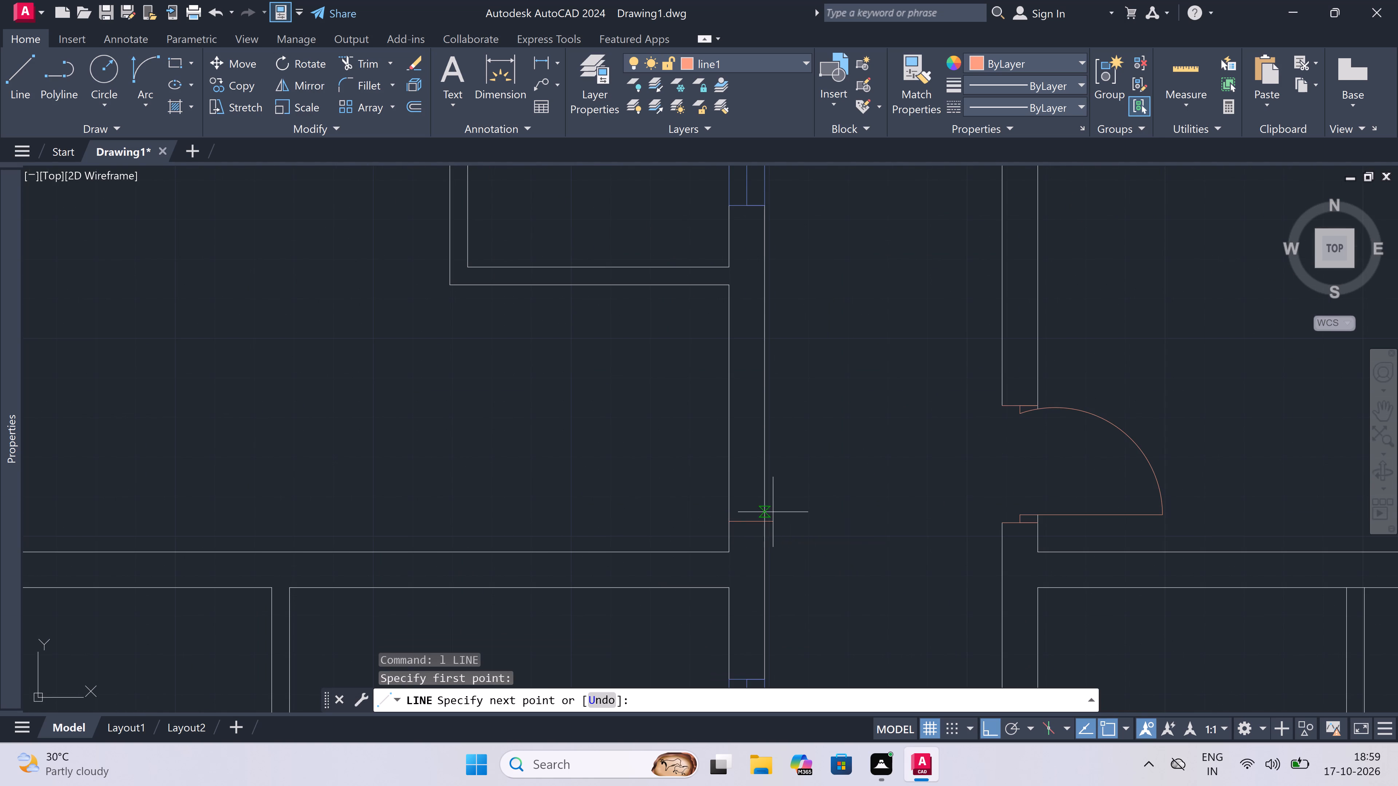
{"action": "scroll", "coordinate": [733, 512], "scroll_direction": "up", "scroll_amount": 2}
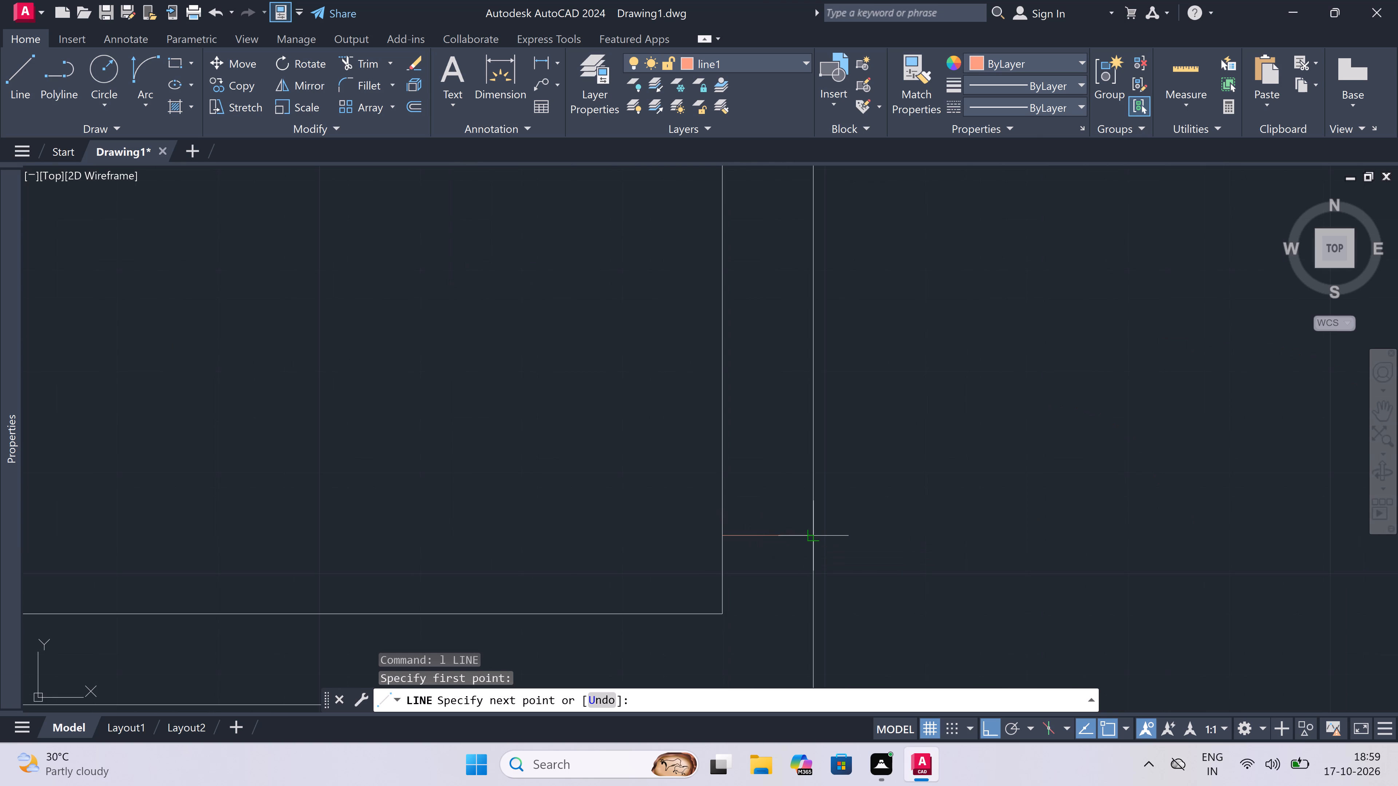
{"action": "double_click", "coordinate": [817, 537]}
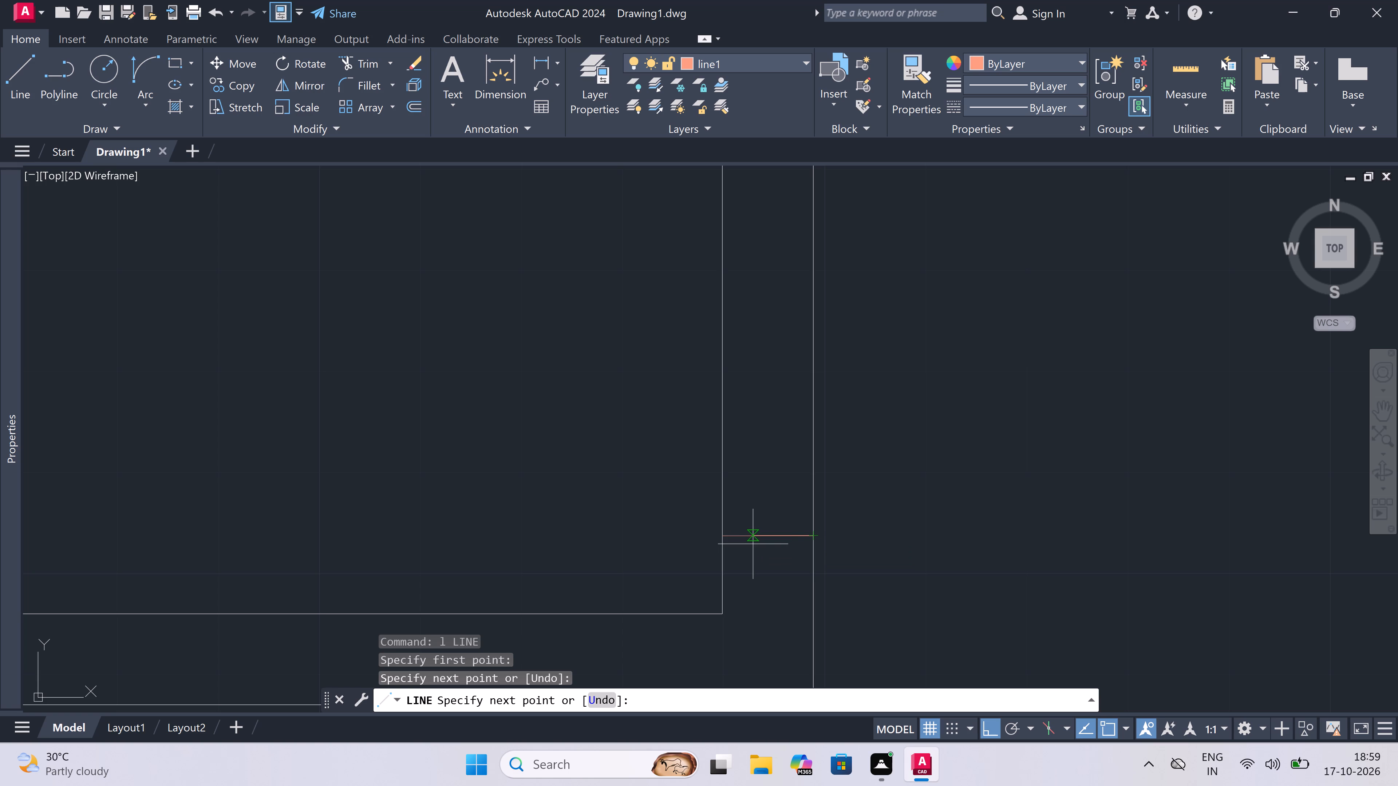
{"action": "double_click", "coordinate": [773, 532]}
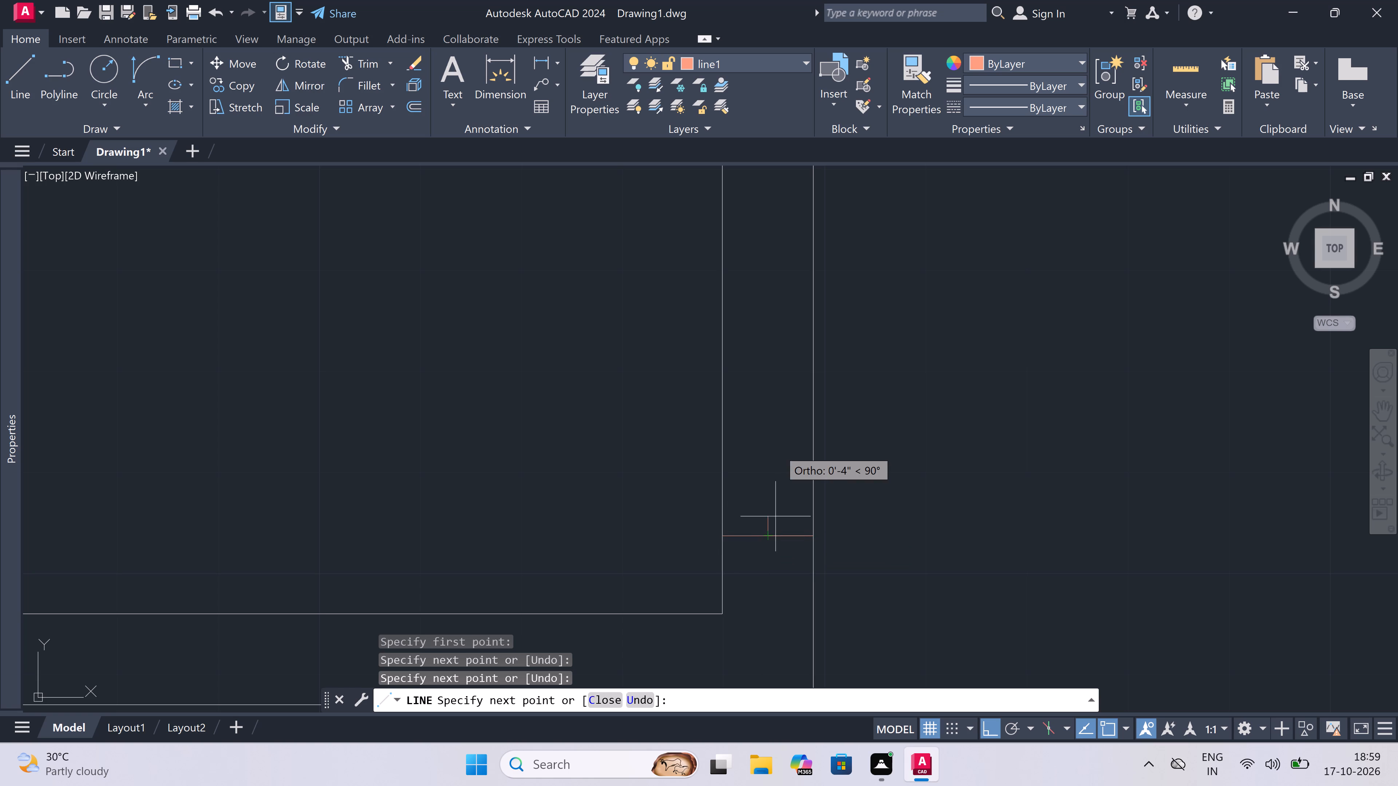
{"action": "type", "text": "2\""}
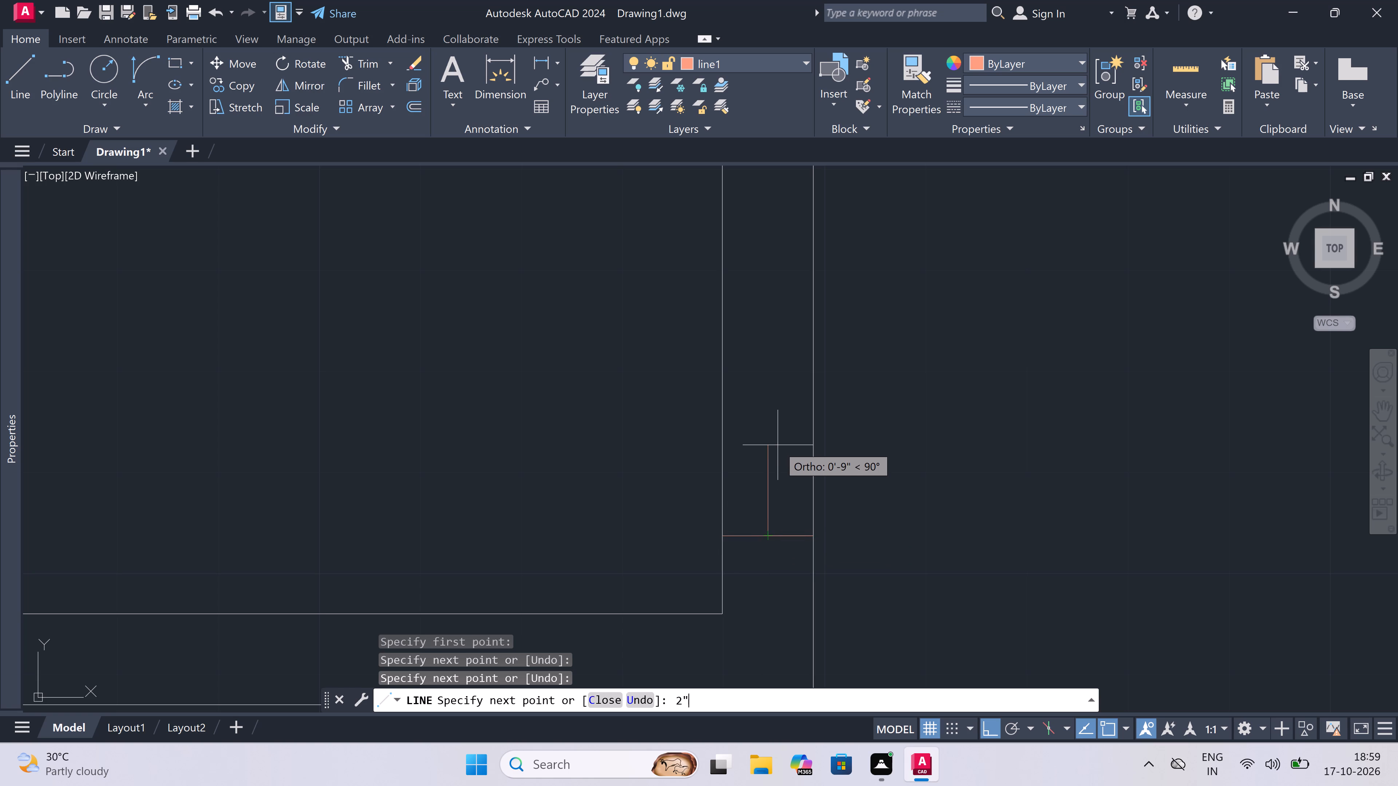
{"action": "key", "text": "space"}
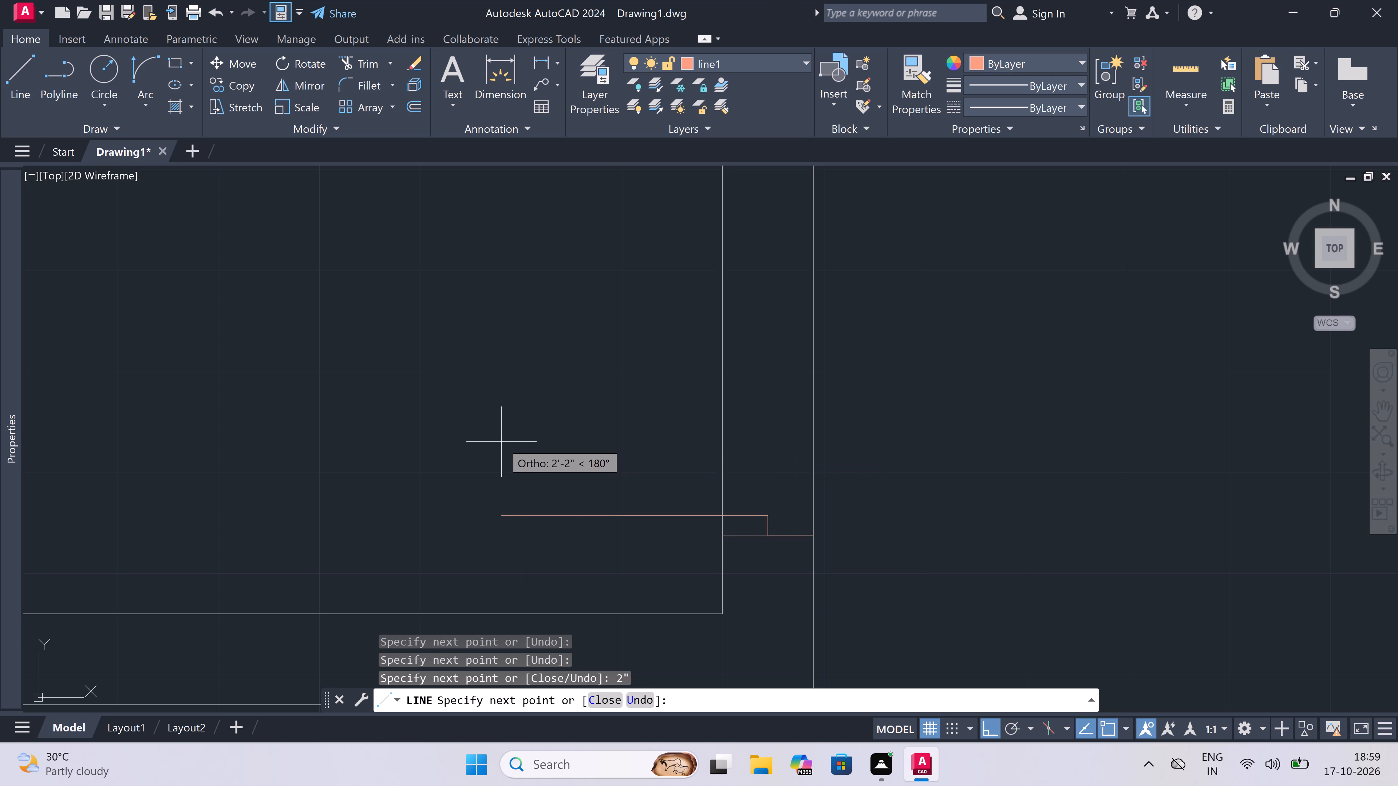
{"action": "type", "text": "3'"}
{"action": "key", "text": "space"}
{"action": "key", "text": "Escape"}
Draw the upper jamb across the right exterior wall of the left column's top unit, with a 2" stop running down from its midpoint.
{"action": "key", "text": "space"}
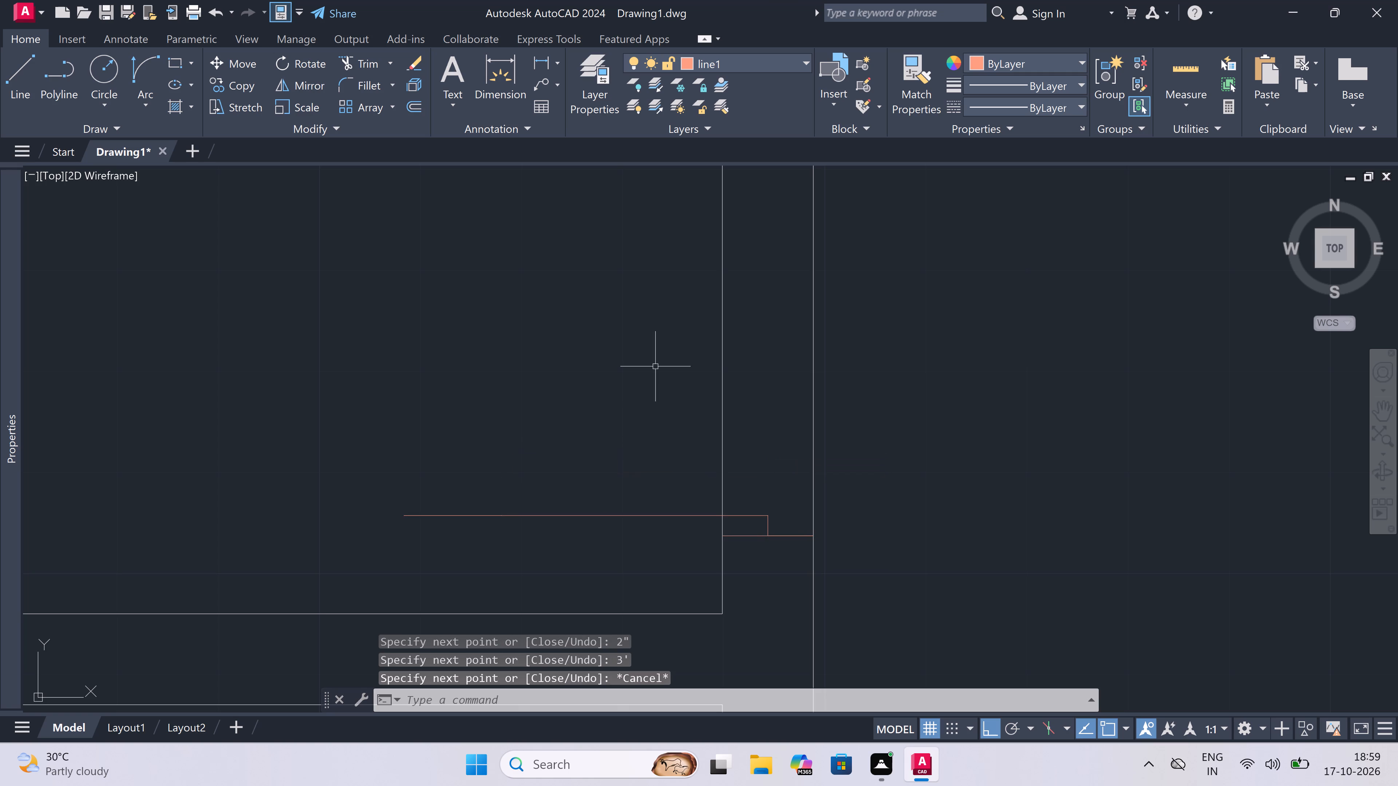
{"action": "left_click", "coordinate": [725, 259]}
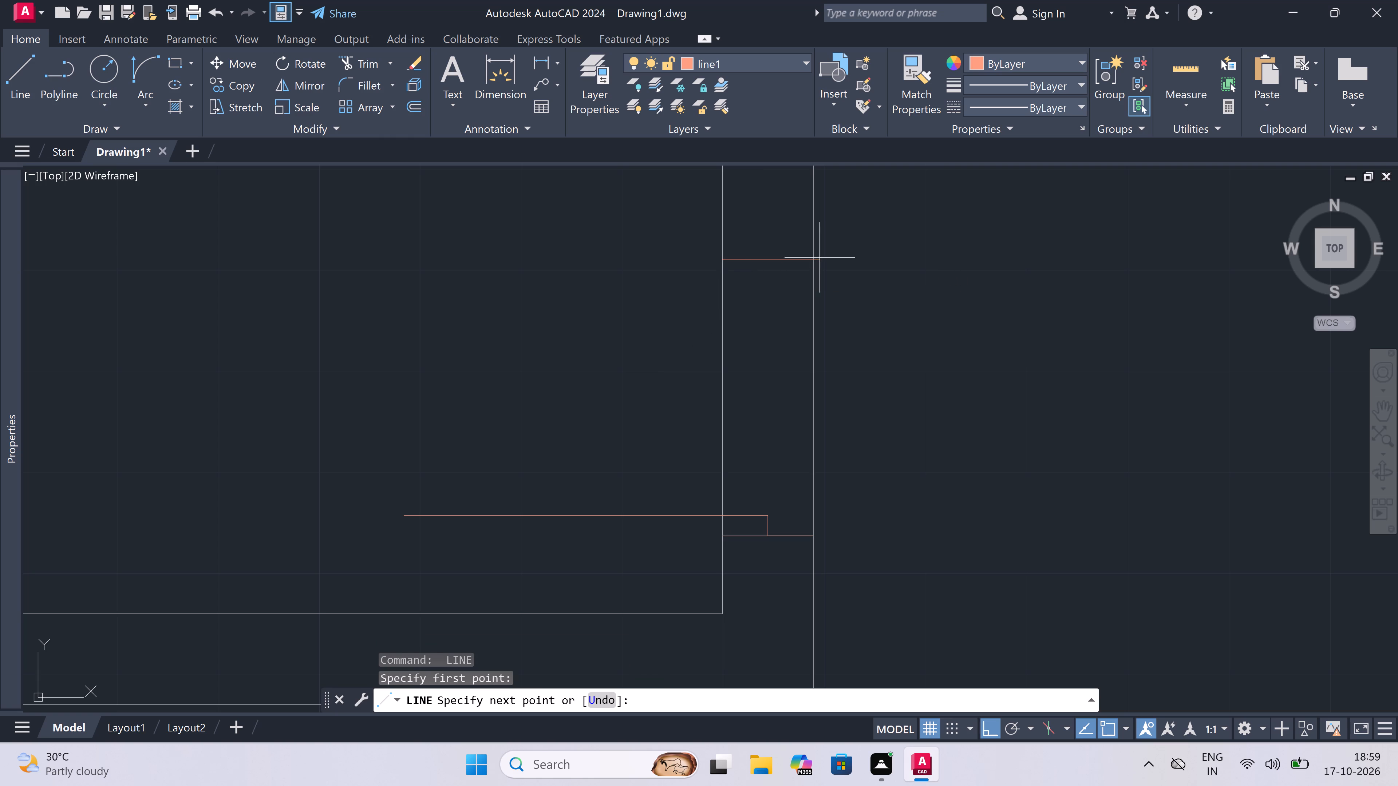
{"action": "left_click", "coordinate": [818, 258]}
{"action": "left_click", "coordinate": [763, 261]}
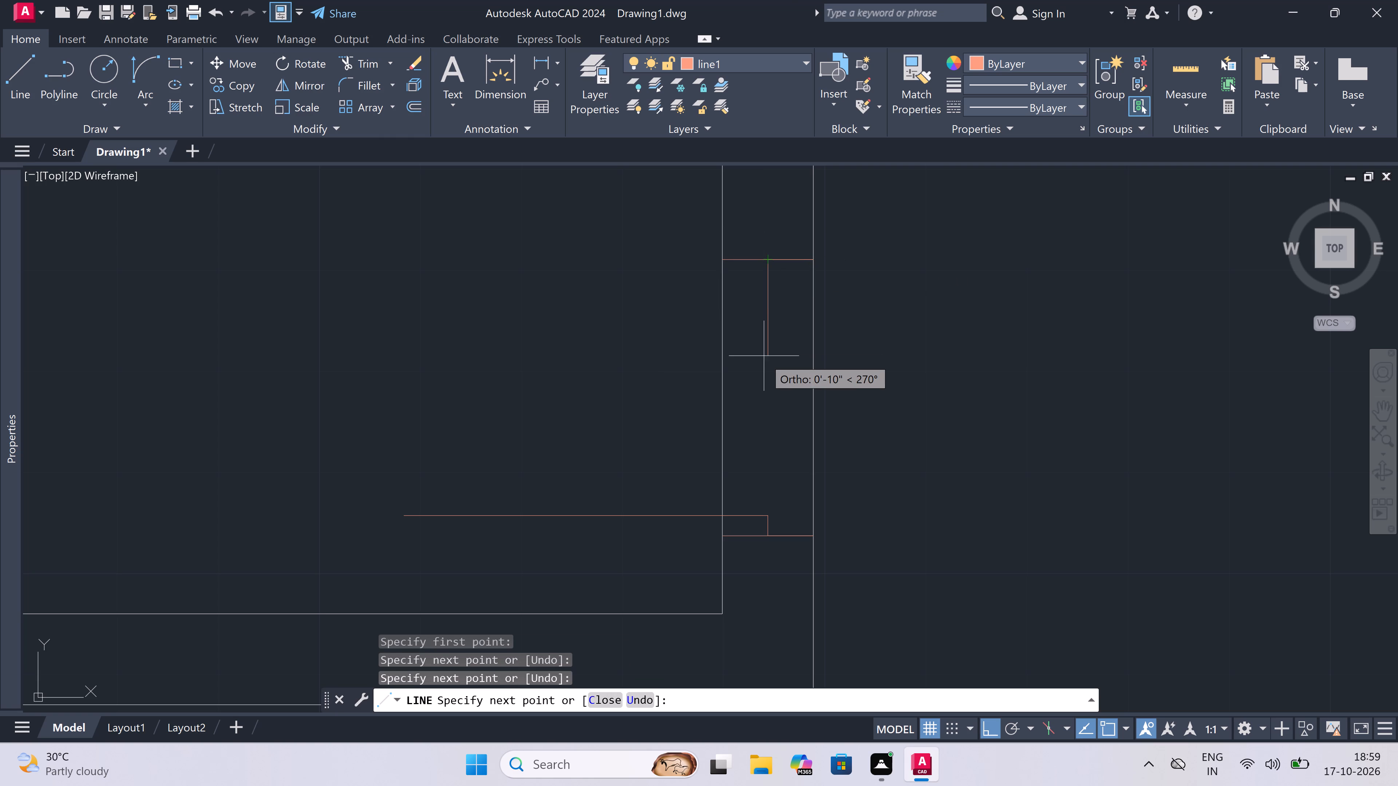
{"action": "type", "text": "2\""}
{"action": "key", "text": "space"}
{"action": "key", "text": "Escape"}
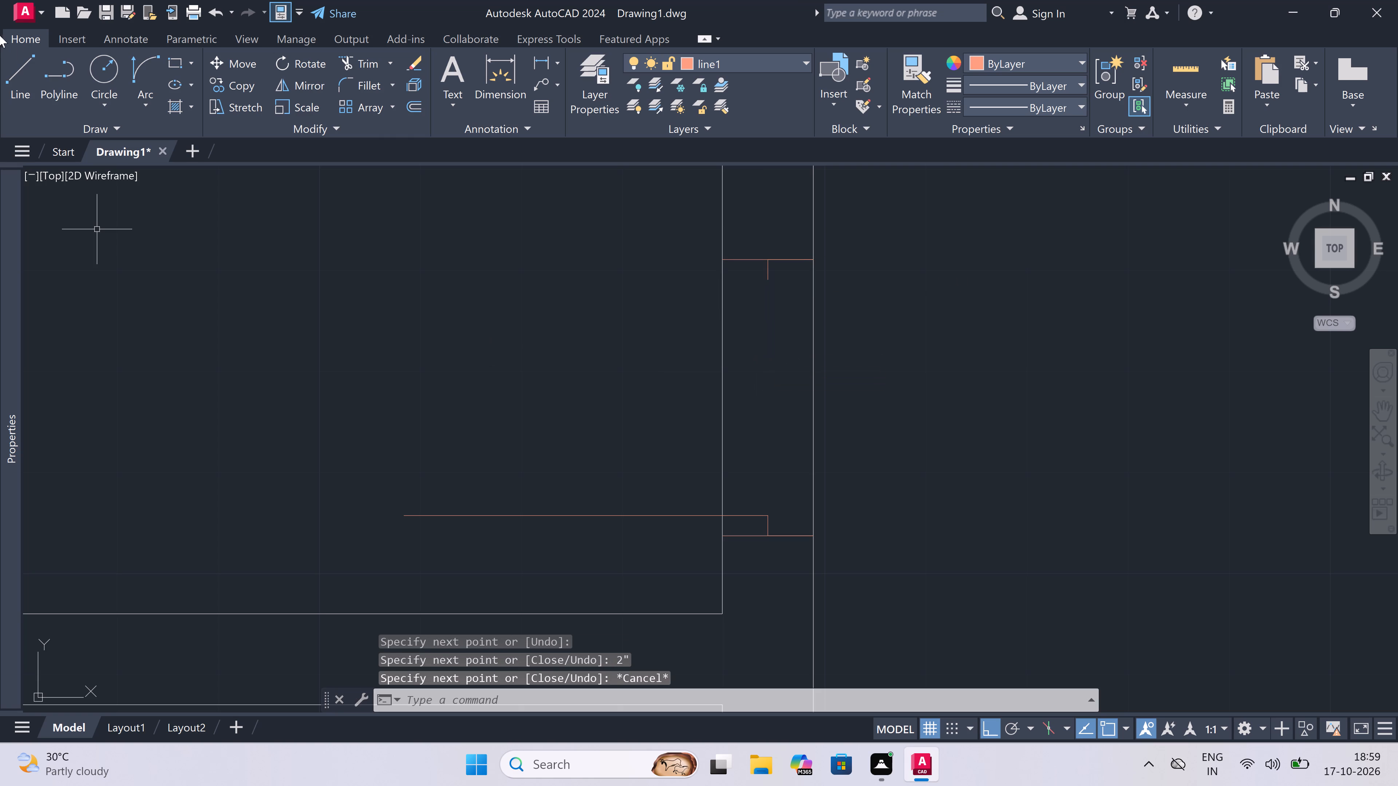
Draw the swing arc from the leaf's free end to the upper jamb's stop for the left column's top-unit door.
{"action": "left_click", "coordinate": [143, 67]}
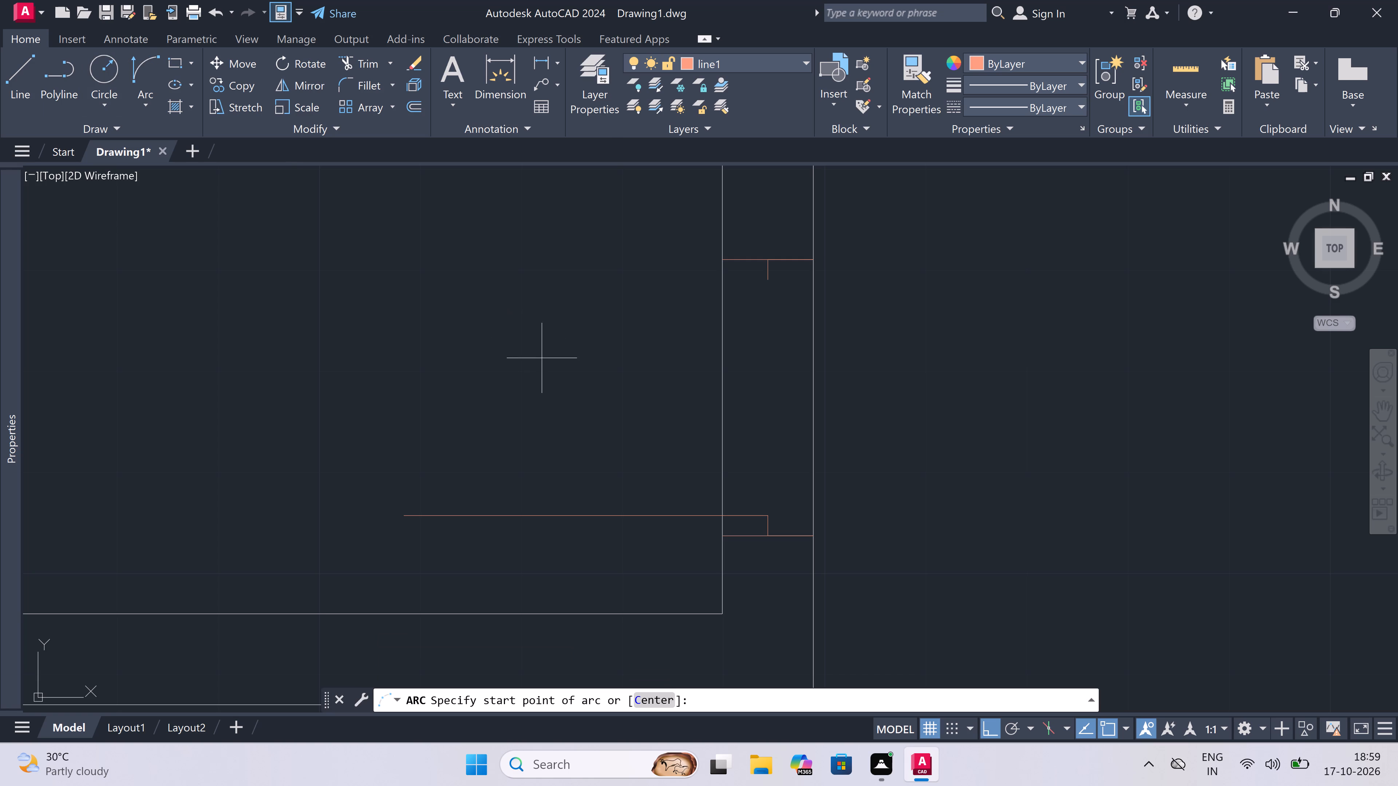
{"action": "left_click", "coordinate": [410, 519]}
{"action": "left_click", "coordinate": [765, 285]}
{"action": "left_click", "coordinate": [617, 269]}
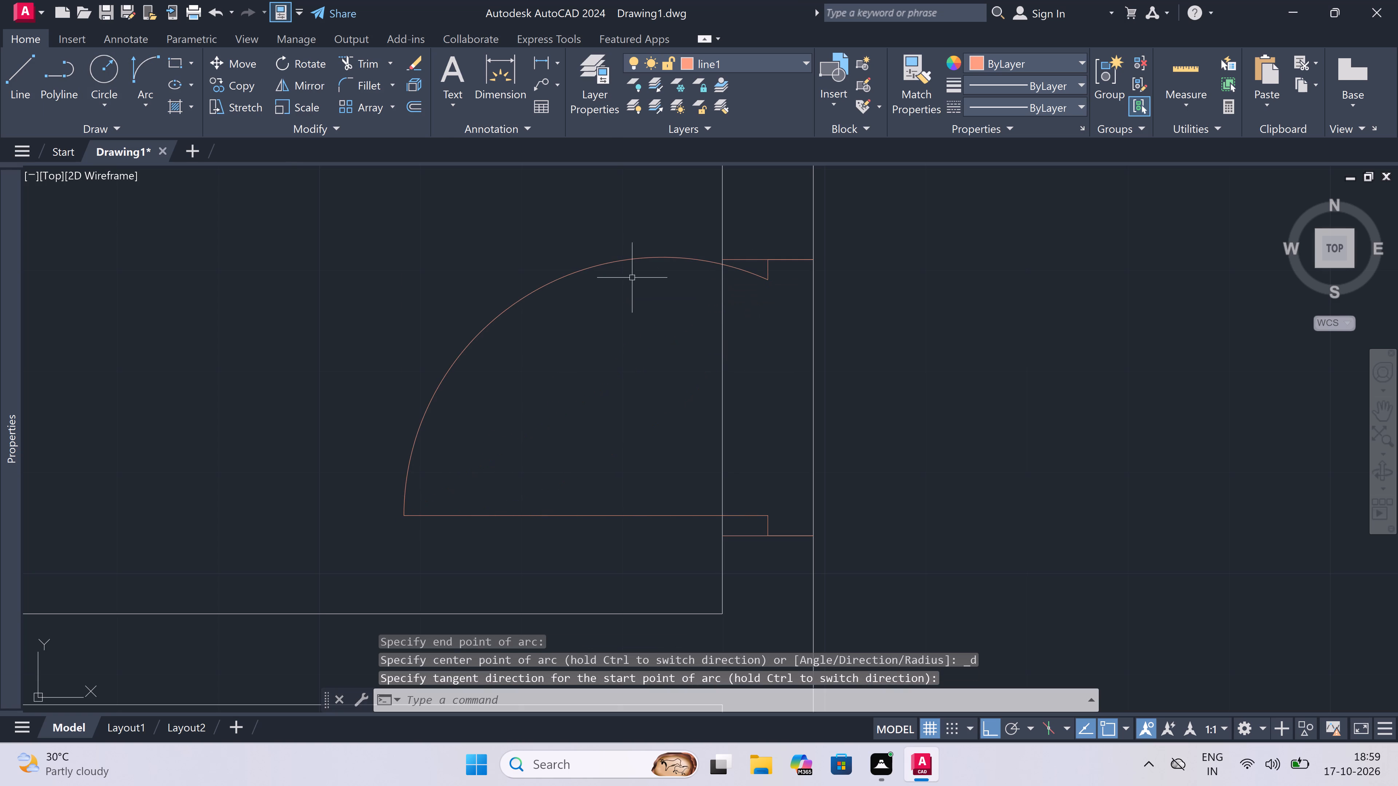
Trim both wall lines between the jambs of the left column's top-unit entrance door.
{"action": "type", "text": "tr"}
{"action": "key", "text": "space"}
{"action": "double_click", "coordinate": [684, 396]}
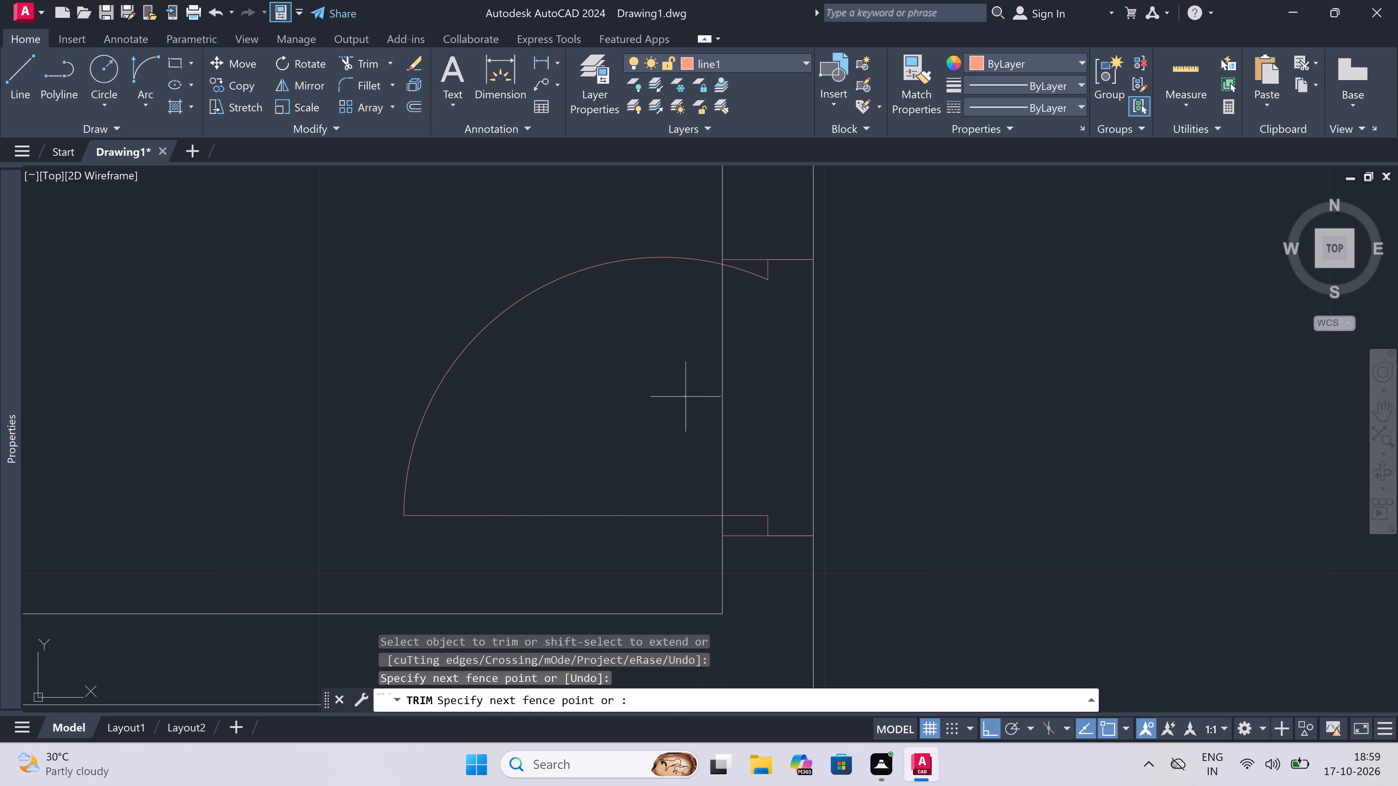
{"action": "left_click", "coordinate": [871, 408]}
{"action": "left_click", "coordinate": [686, 408]}
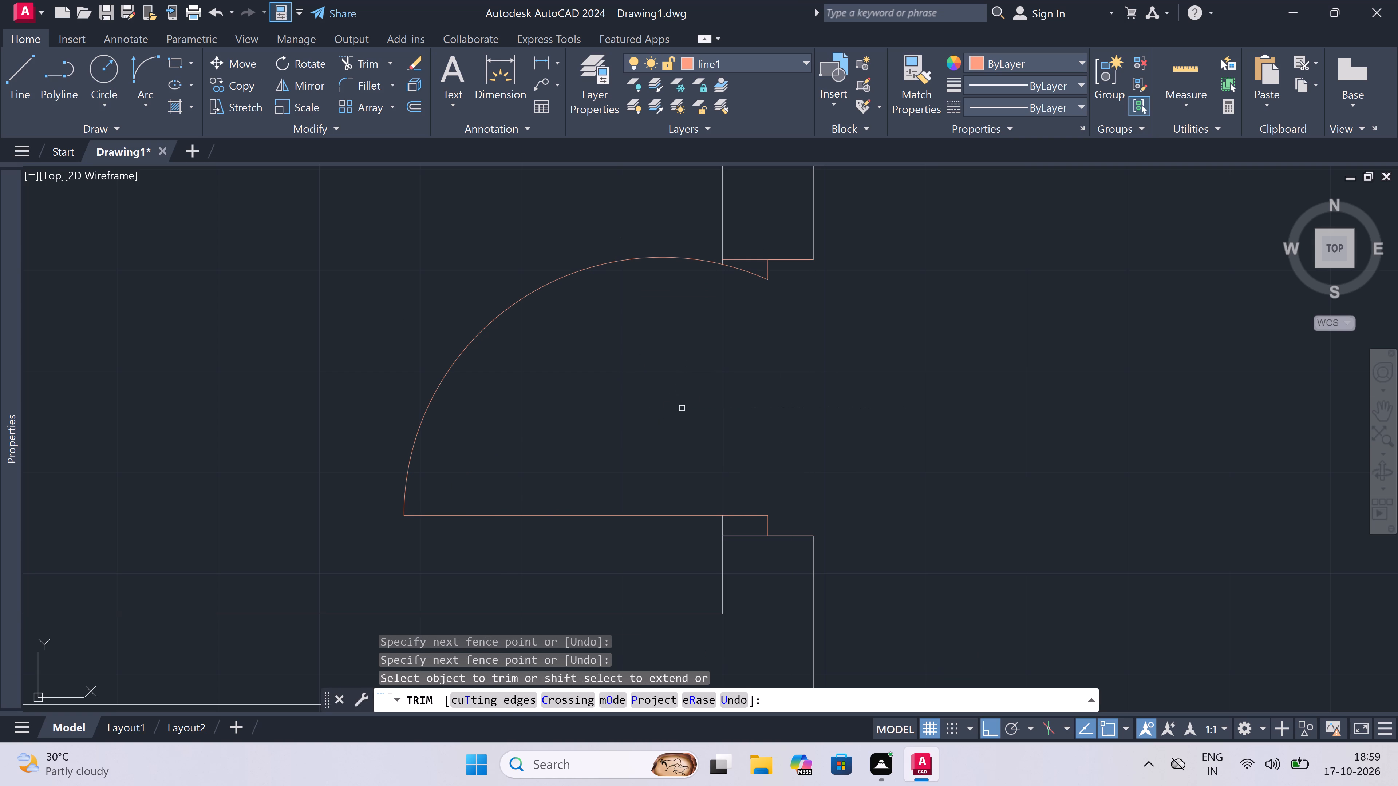
{"action": "key", "text": "Escape"}
Make Layer1 the current layer for drawing windows.
{"action": "scroll", "coordinate": [664, 410], "scroll_direction": "down", "scroll_amount": 5}
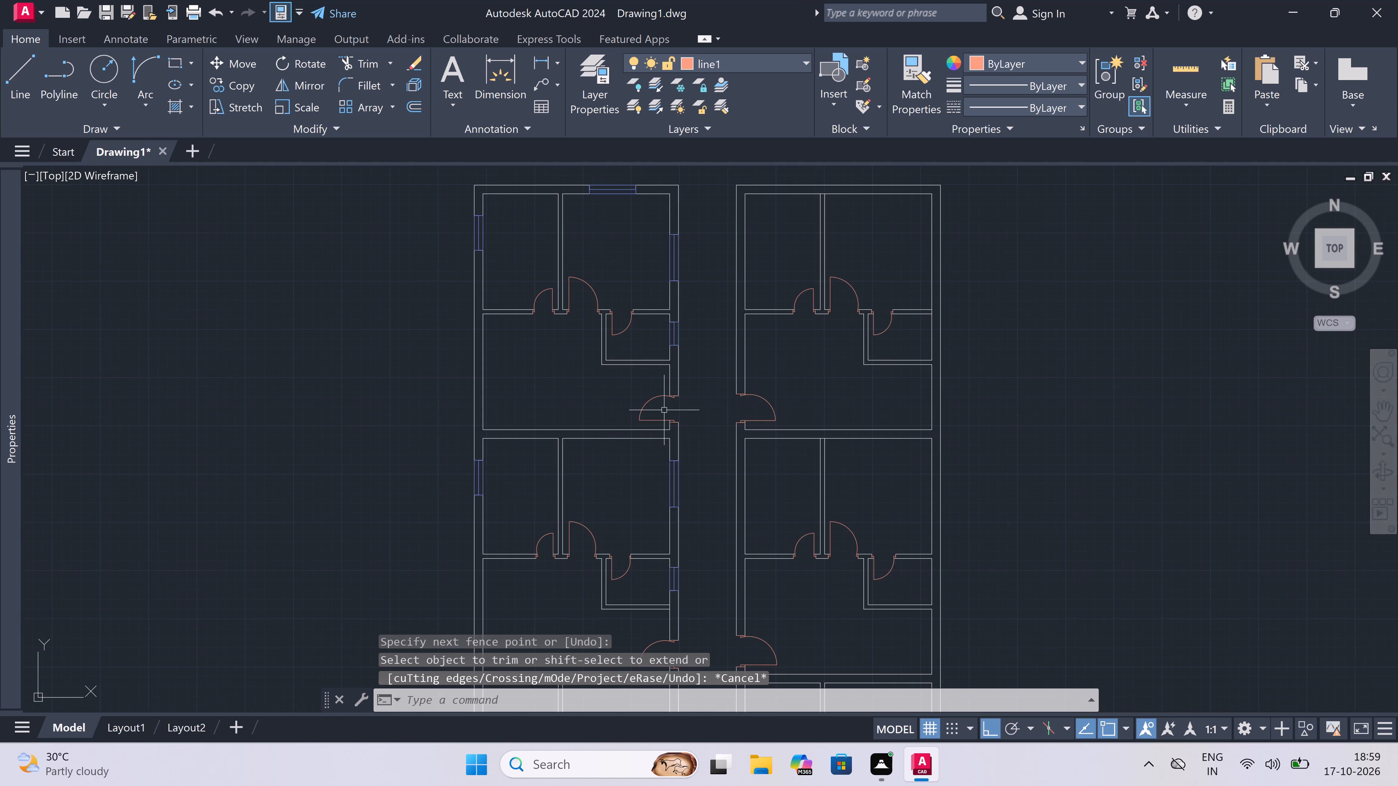
{"action": "scroll", "coordinate": [664, 410], "scroll_direction": "down", "scroll_amount": 2}
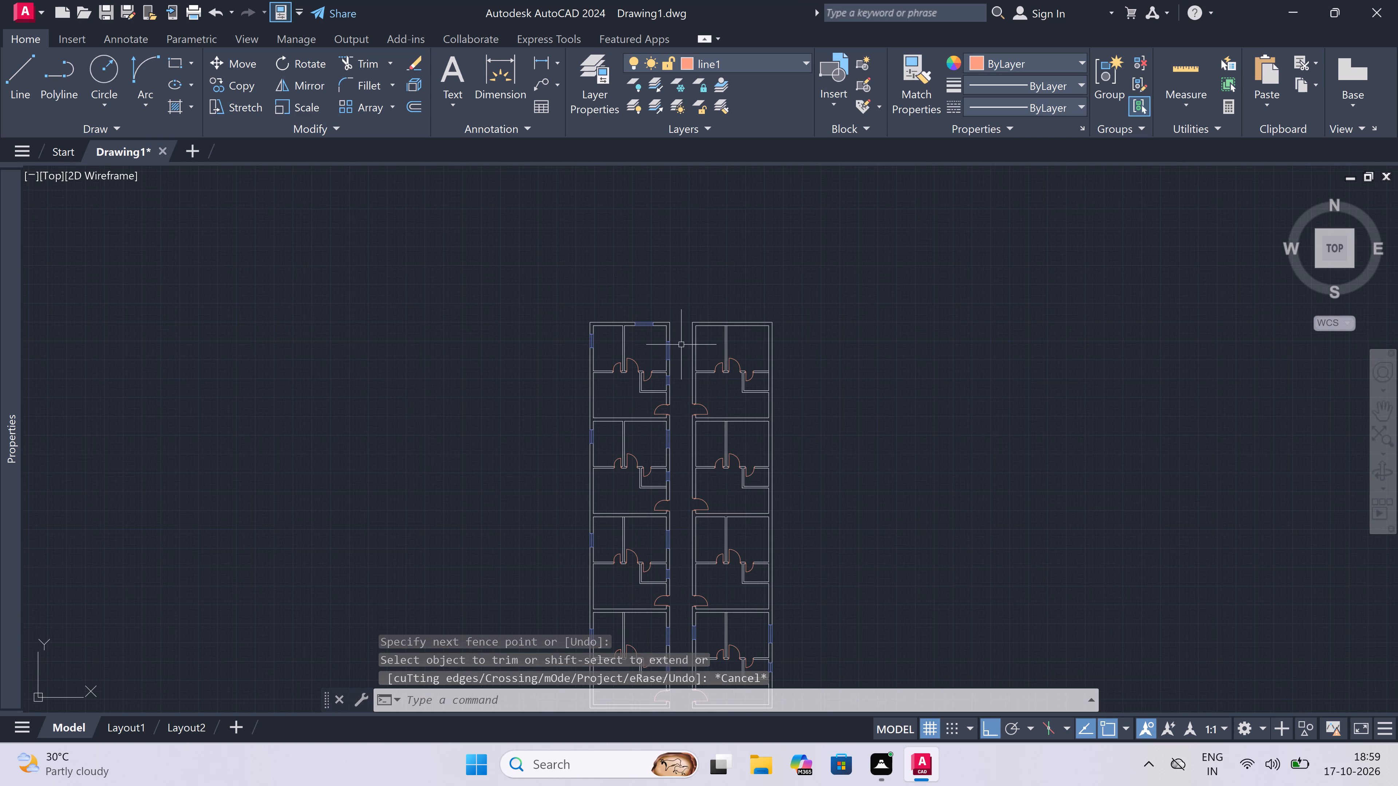
{"action": "scroll", "coordinate": [681, 345], "scroll_direction": "down", "scroll_amount": 1}
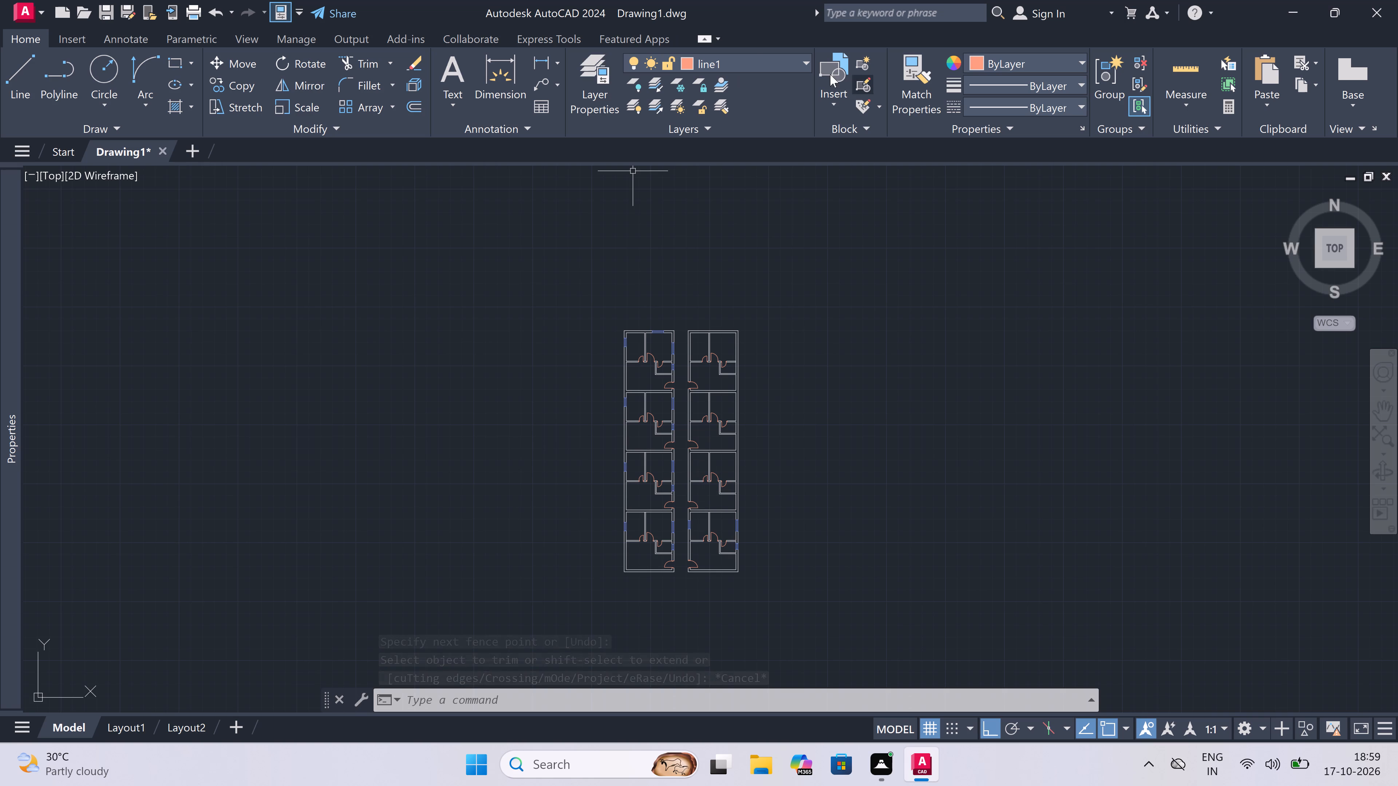
{"action": "left_click", "coordinate": [745, 57]}
{"action": "left_click", "coordinate": [747, 103]}
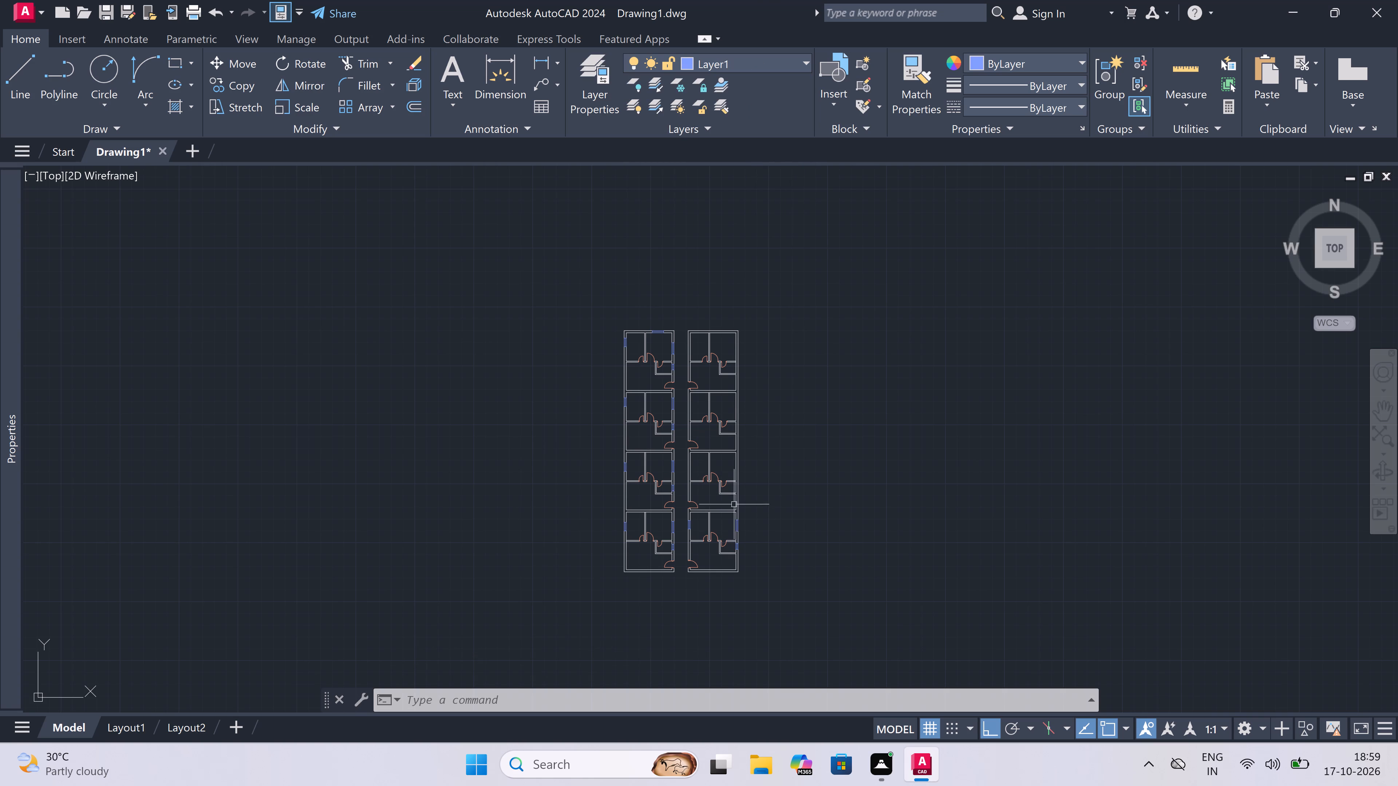
In the right column's third unit from the top, draw the small room's window in the right exterior wall: end lines joined by a 2' centre line.
{"action": "scroll", "coordinate": [729, 492], "scroll_direction": "up", "scroll_amount": 3}
{"action": "scroll", "coordinate": [729, 492], "scroll_direction": "down", "scroll_amount": 1}
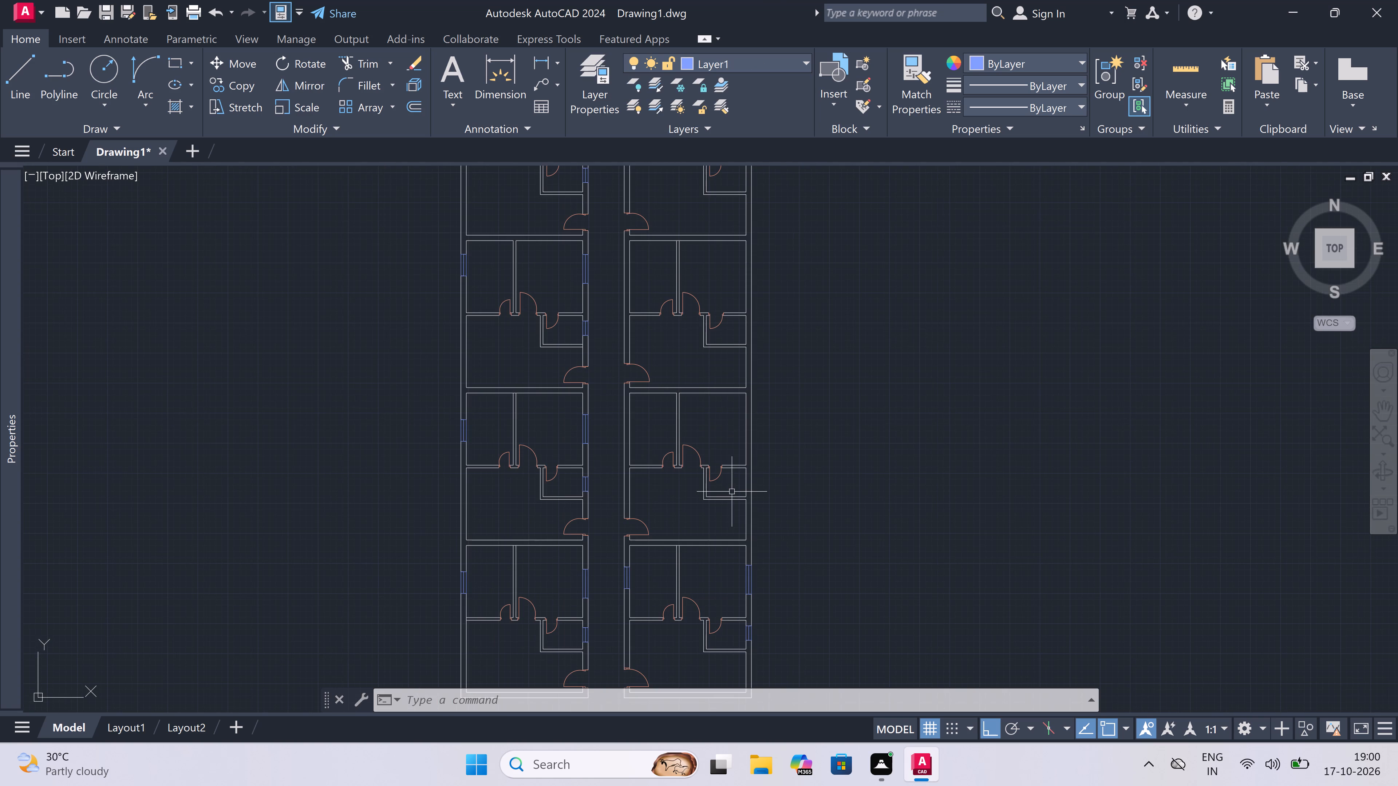
{"action": "scroll", "coordinate": [746, 489], "scroll_direction": "up", "scroll_amount": 3}
{"action": "key", "text": "l"}
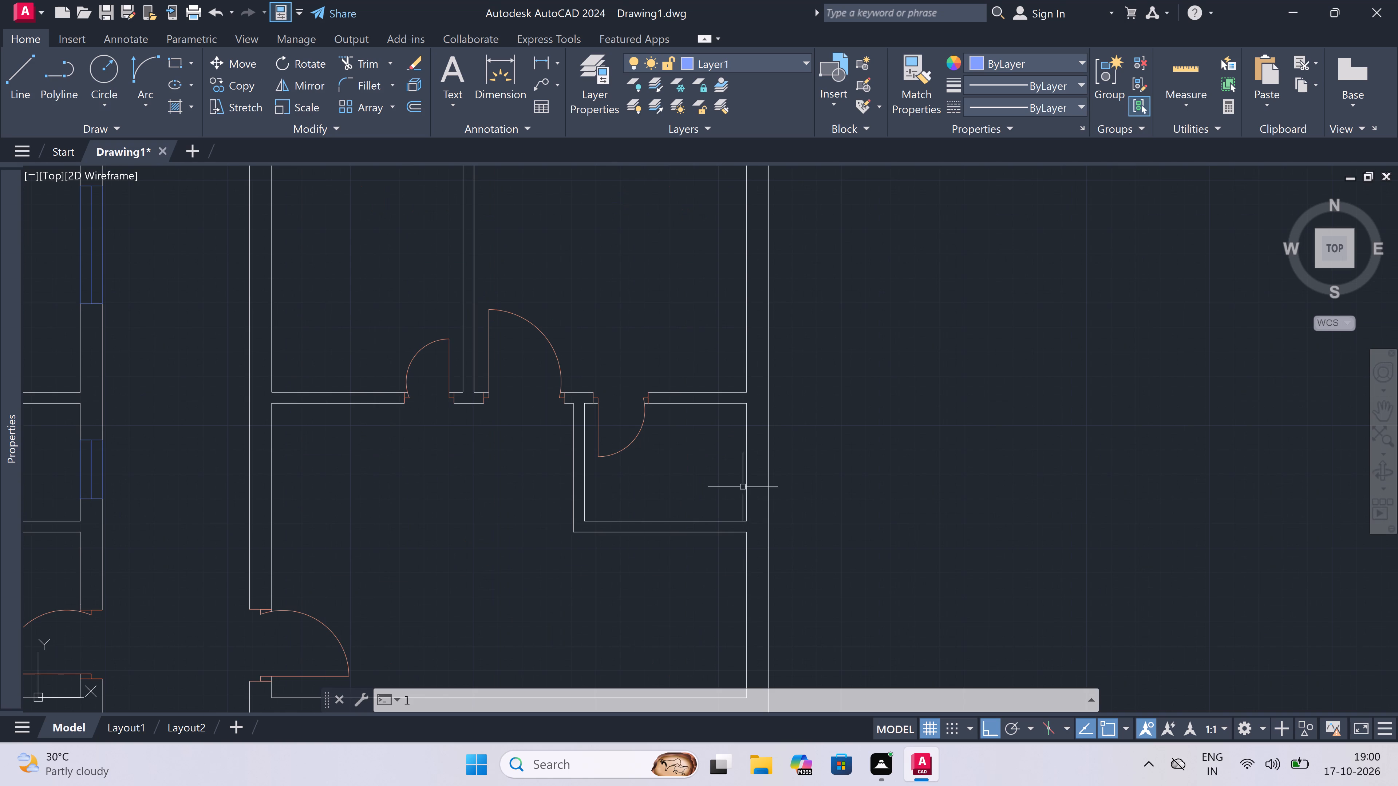
{"action": "key", "text": "space"}
{"action": "scroll", "coordinate": [742, 492], "scroll_direction": "up", "scroll_amount": 2}
{"action": "left_click", "coordinate": [754, 490]}
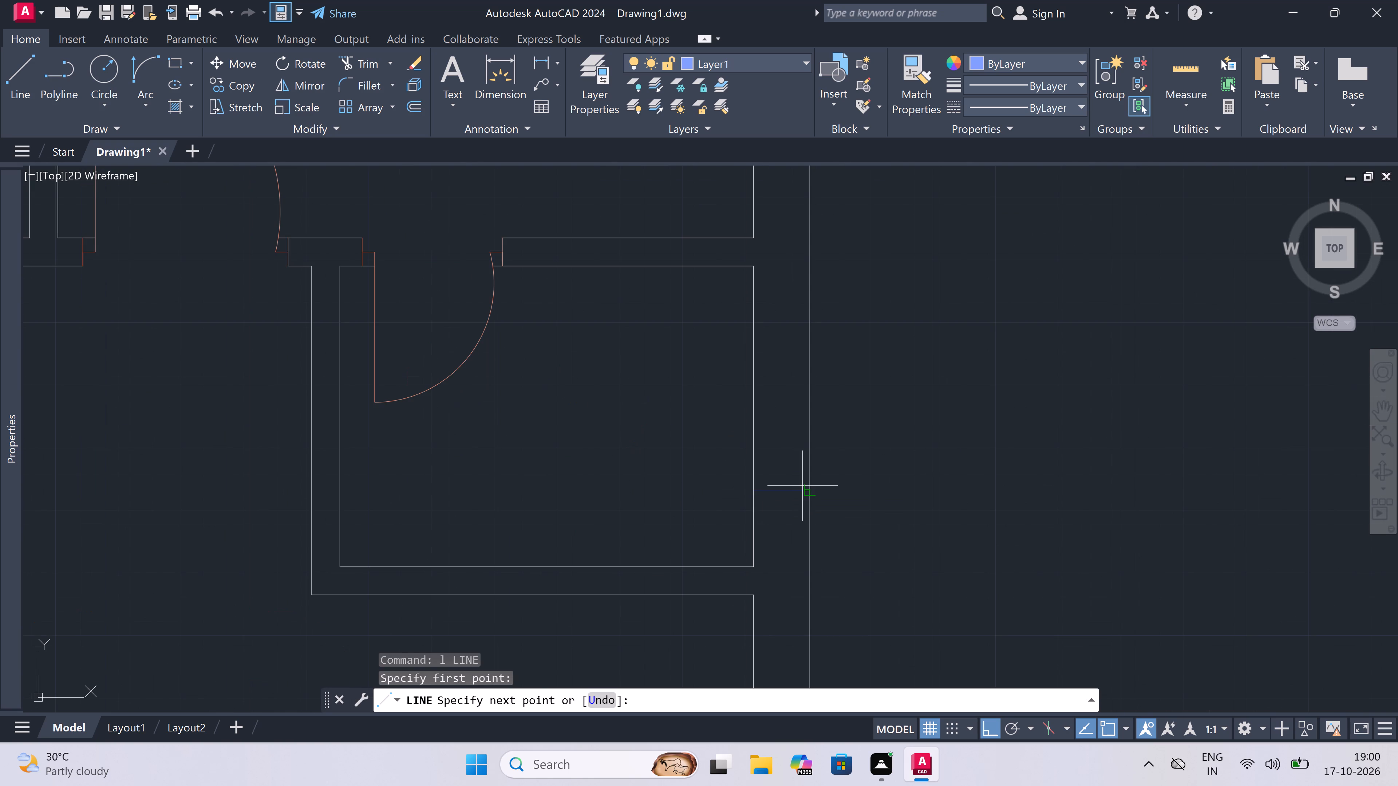
{"action": "left_click", "coordinate": [803, 486]}
{"action": "left_click", "coordinate": [787, 487]}
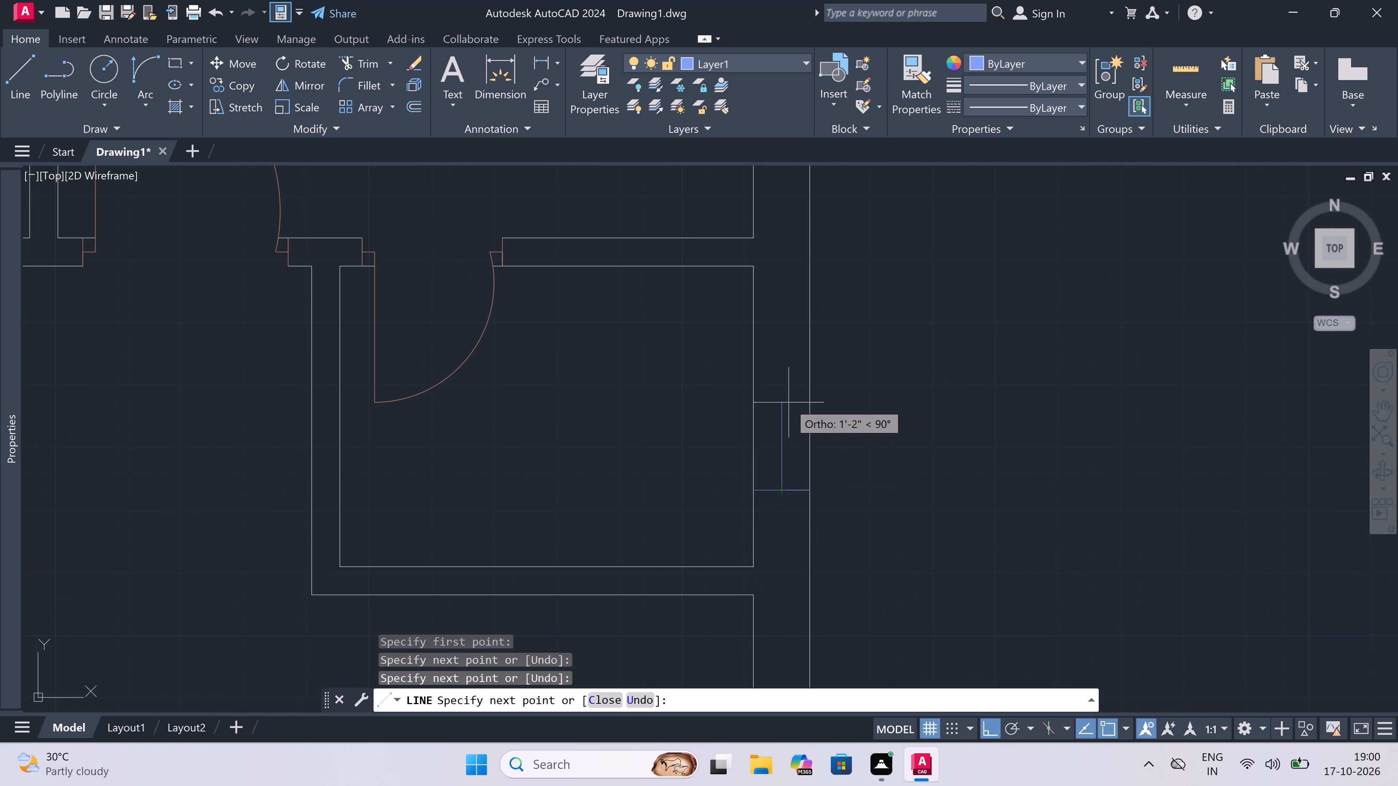
{"action": "type", "text": "2'"}
{"action": "key", "text": "space"}
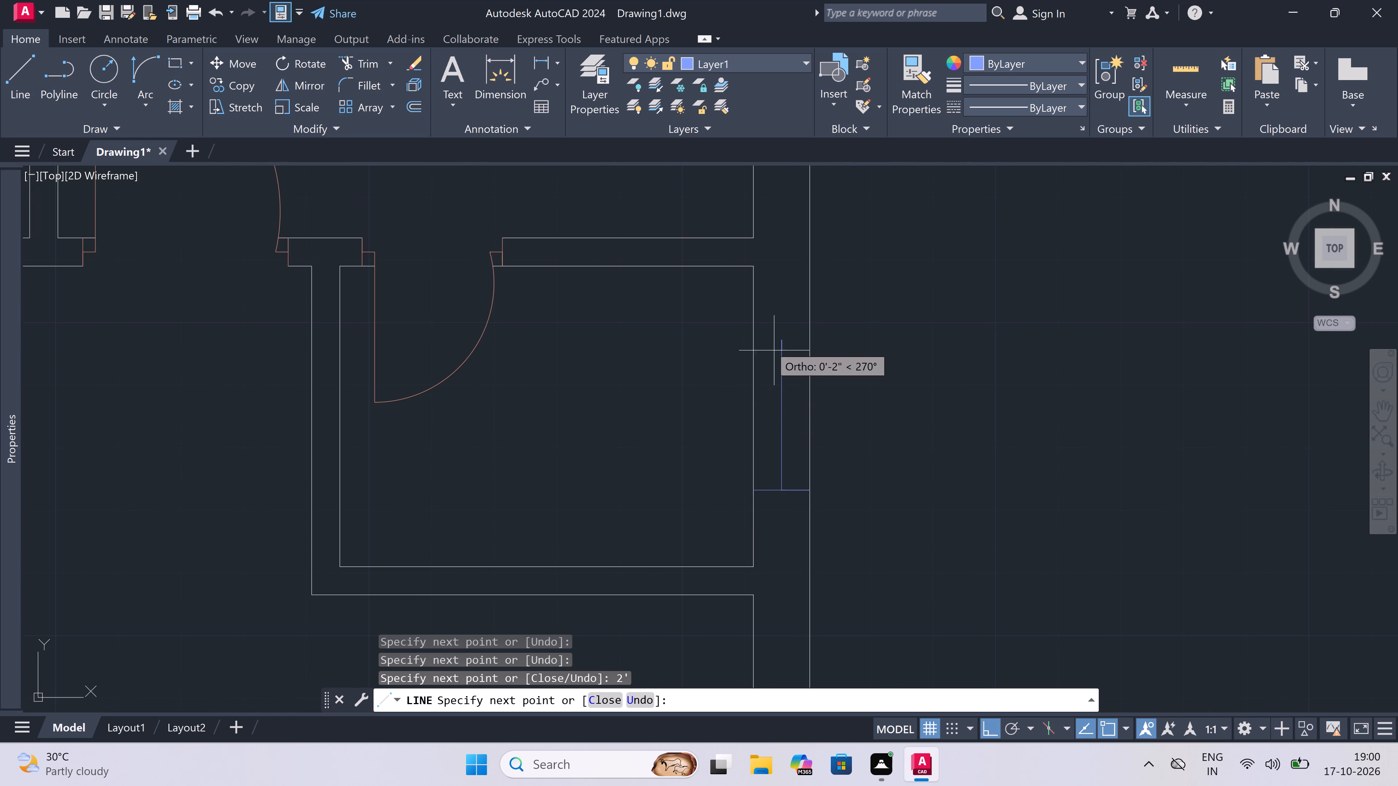
{"action": "left_click", "coordinate": [761, 337]}
{"action": "left_click", "coordinate": [801, 336]}
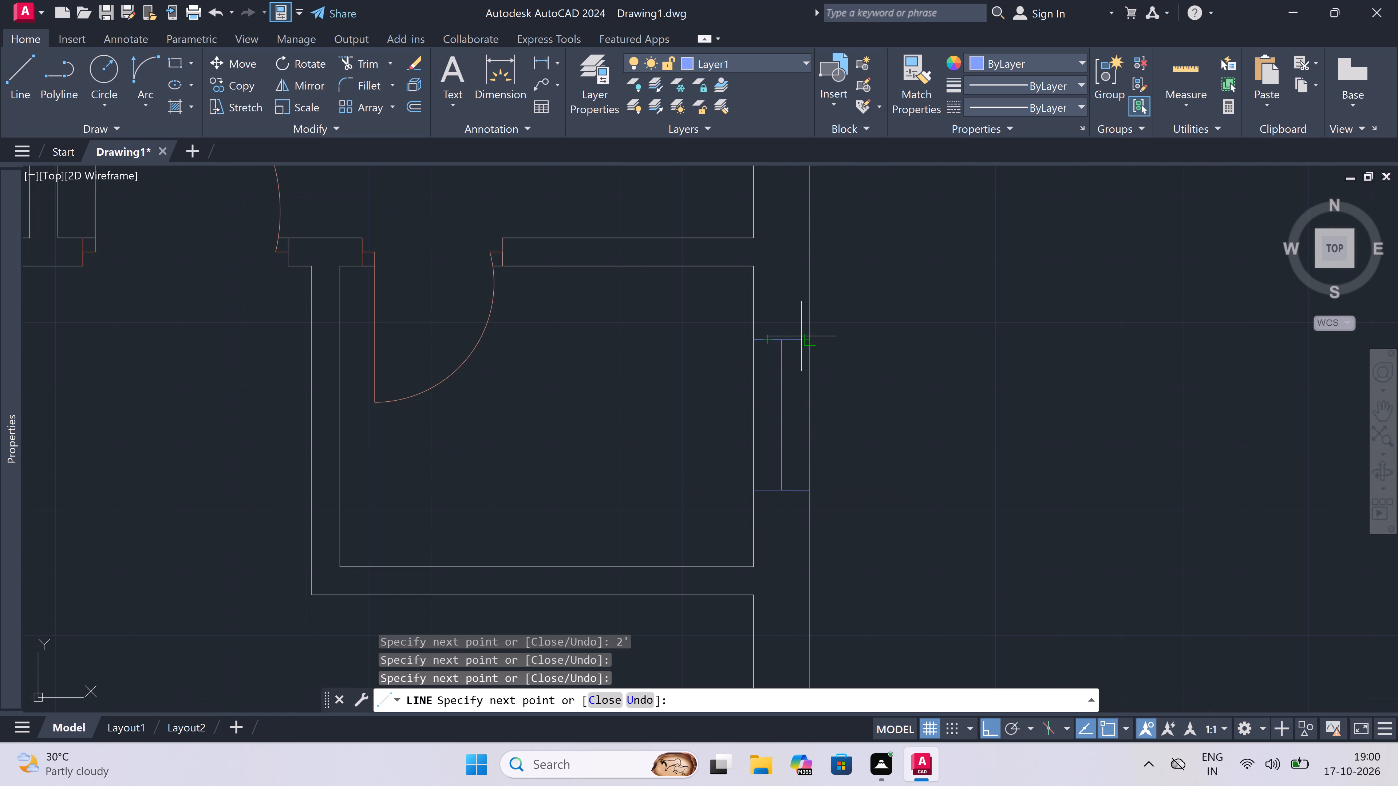
{"action": "key", "text": "Escape"}
Trim both exterior wall lines between the end lines of the small room's 2' window.
{"action": "key", "text": "t"}
{"action": "key", "text": "r"}
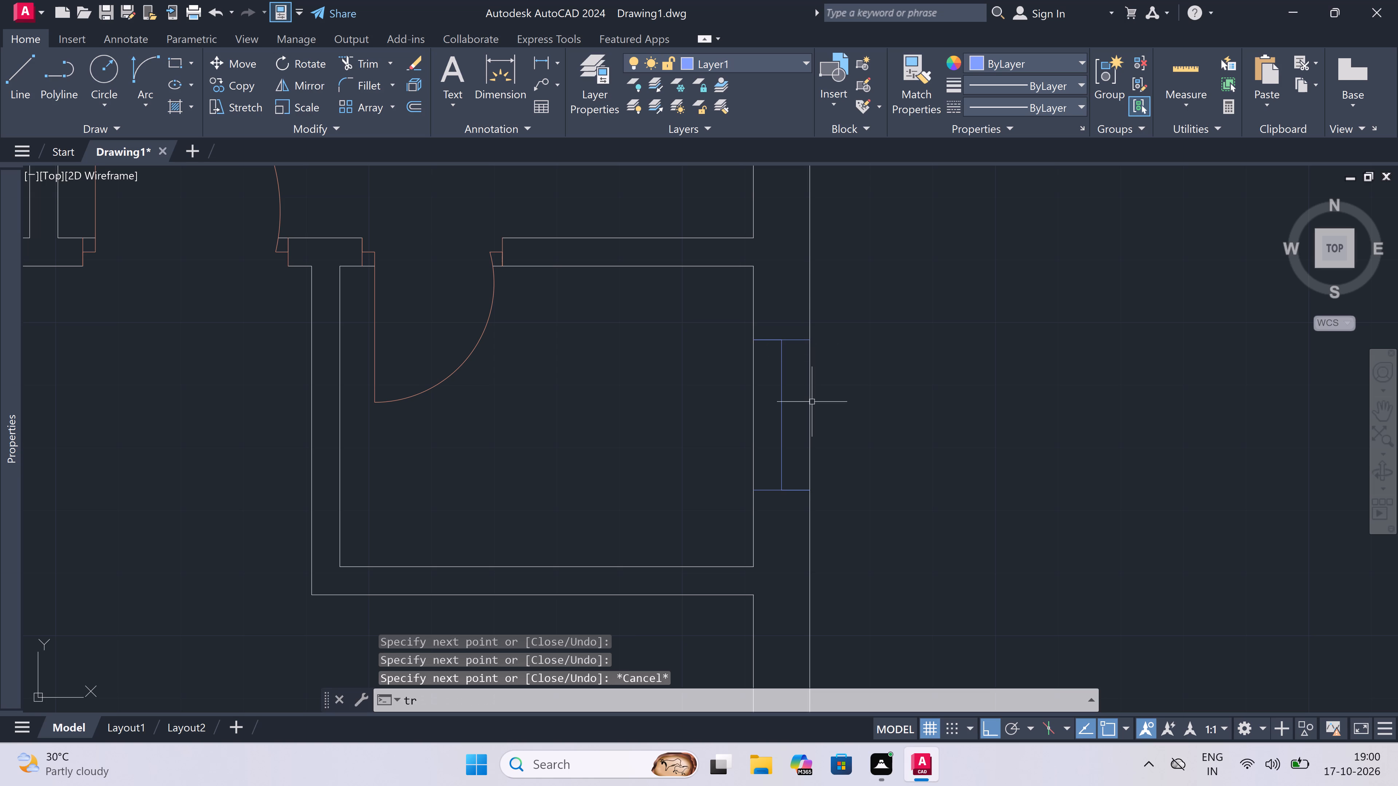
{"action": "key", "text": "space"}
{"action": "double_click", "coordinate": [811, 407]}
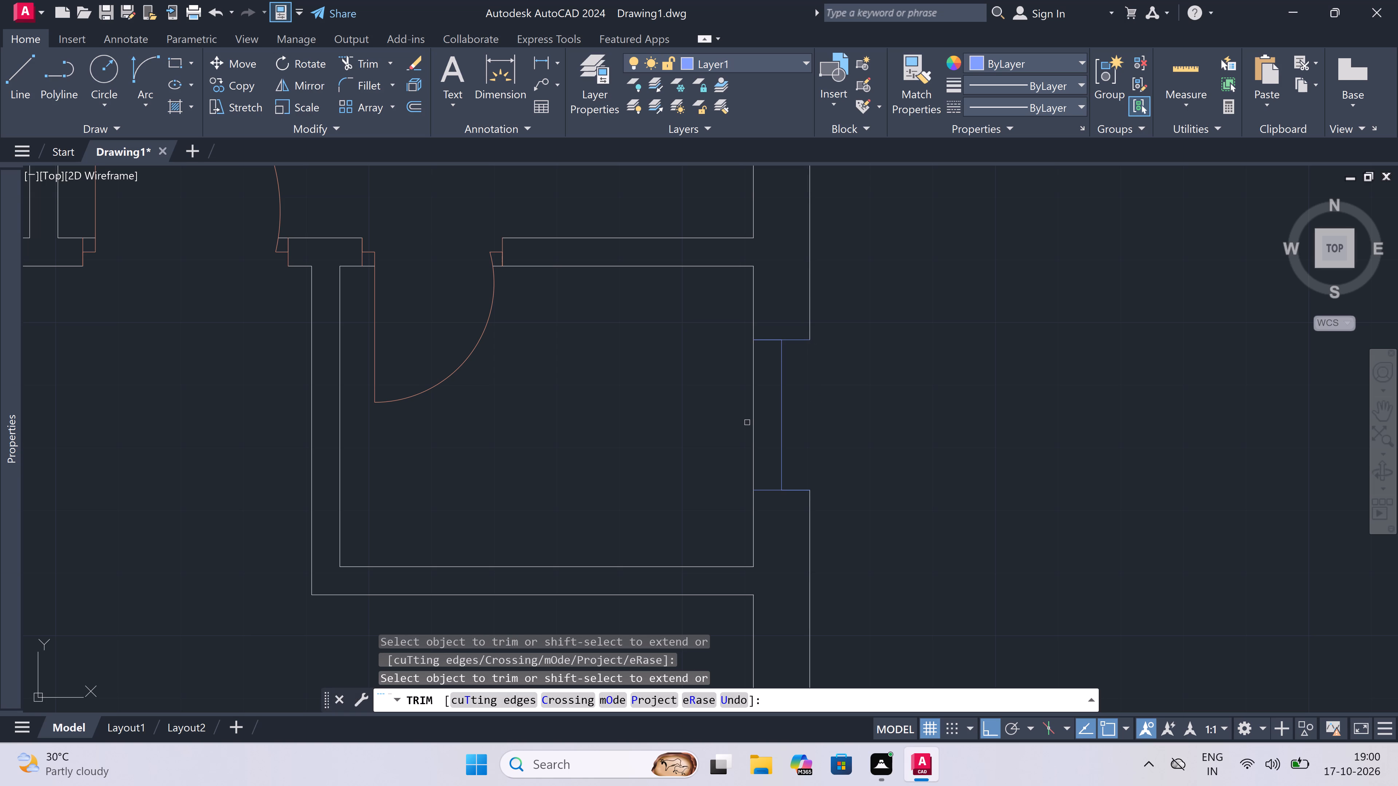
{"action": "left_click", "coordinate": [755, 418]}
{"action": "key", "text": "Escape"}
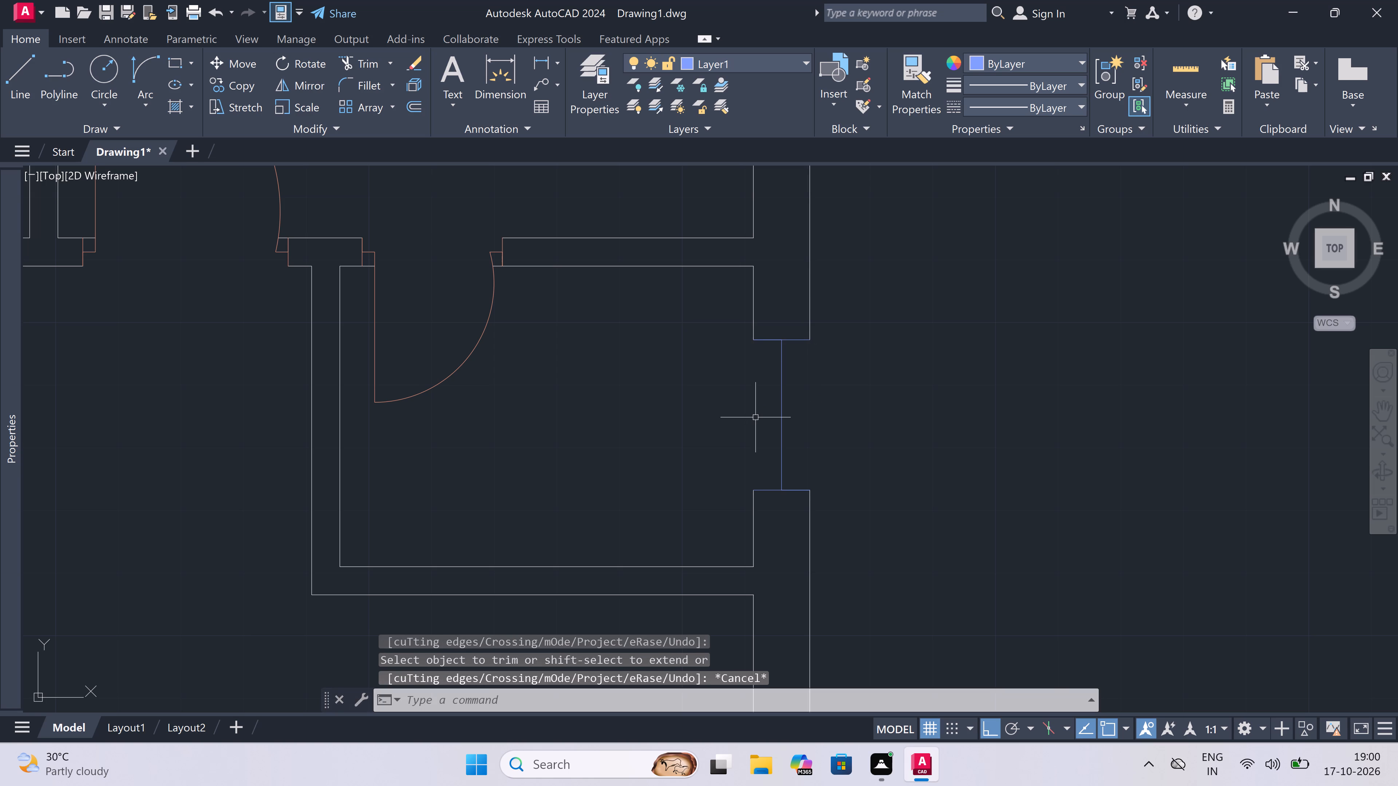
Draw the inner and outer face lines of the small room's window between its two end lines.
{"action": "key", "text": "l"}
{"action": "key", "text": "space"}
{"action": "left_click", "coordinate": [753, 340]}
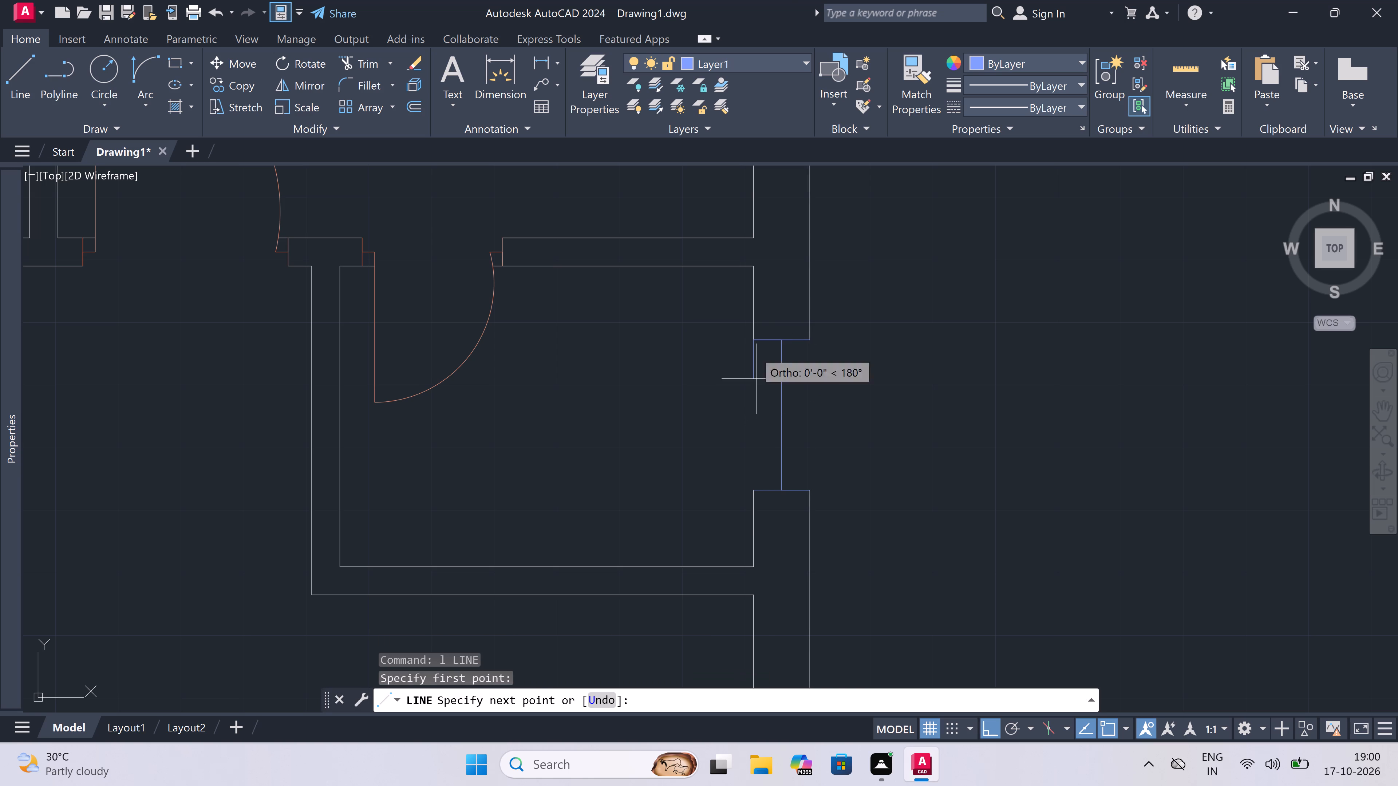
{"action": "left_click", "coordinate": [752, 496]}
{"action": "key", "text": "Escape"}
{"action": "key", "text": "space"}
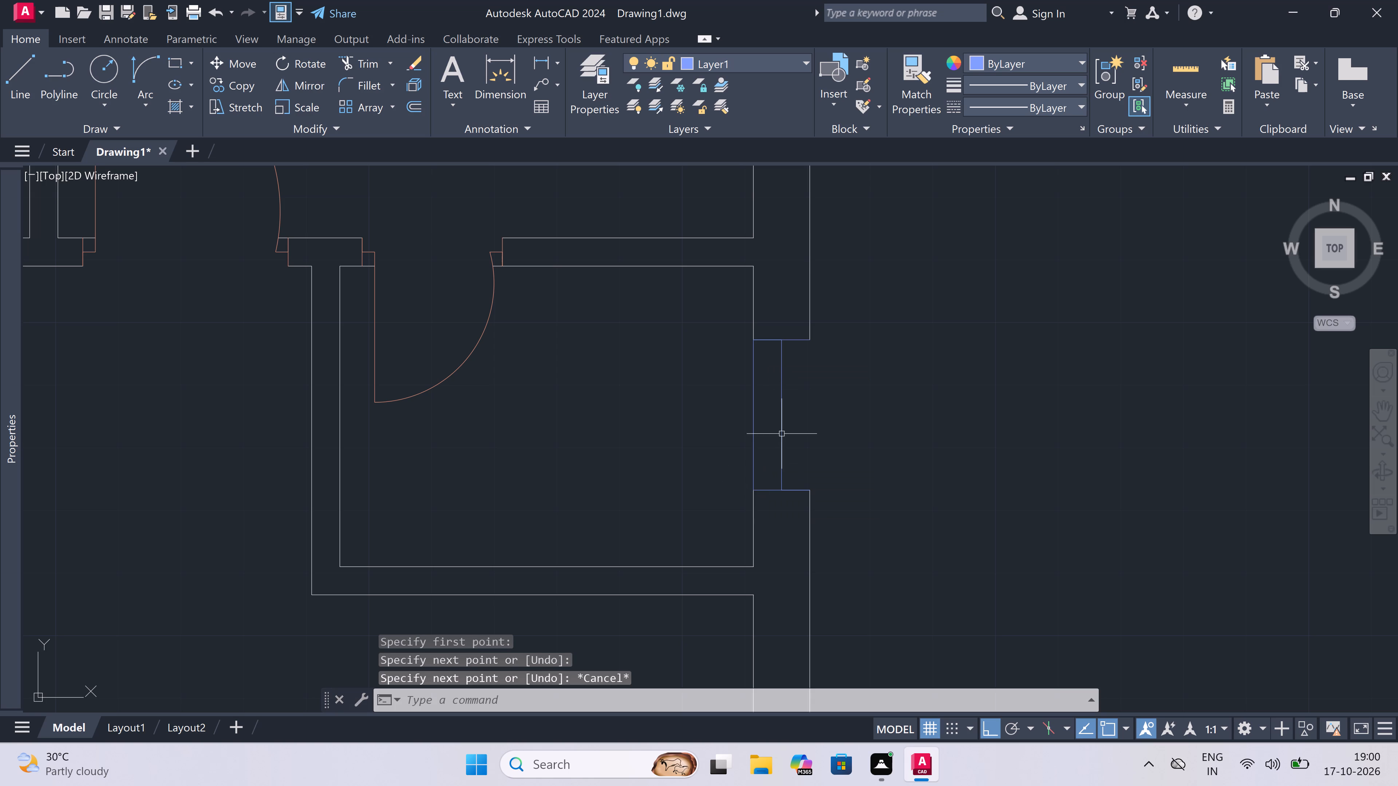
{"action": "left_click", "coordinate": [813, 343]}
{"action": "left_click", "coordinate": [810, 488]}
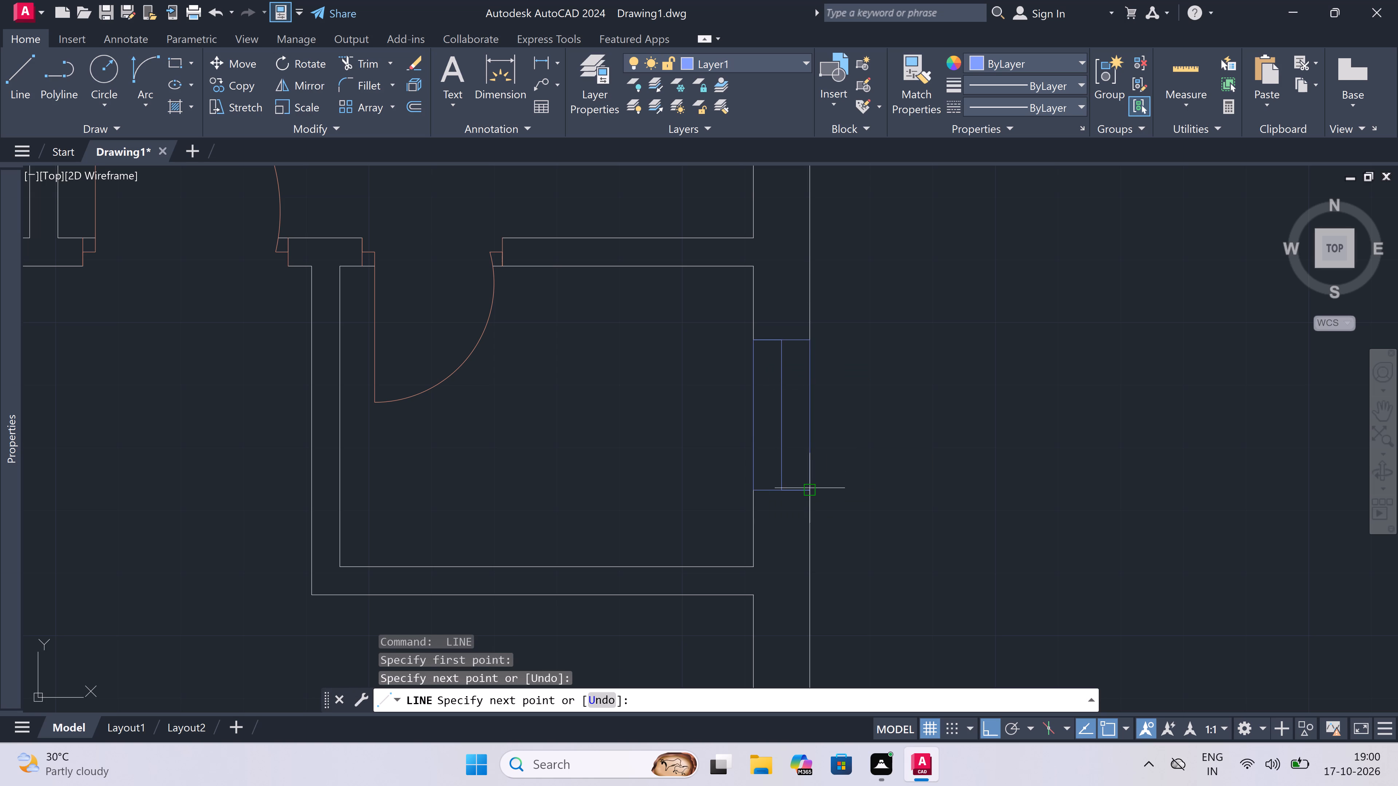
In the right column's third unit, draw the upper-right room's window in the right exterior wall: end lines joined by a 4' centre line.
{"action": "key", "text": "Escape"}
{"action": "scroll", "coordinate": [660, 503], "scroll_direction": "down", "scroll_amount": 4}
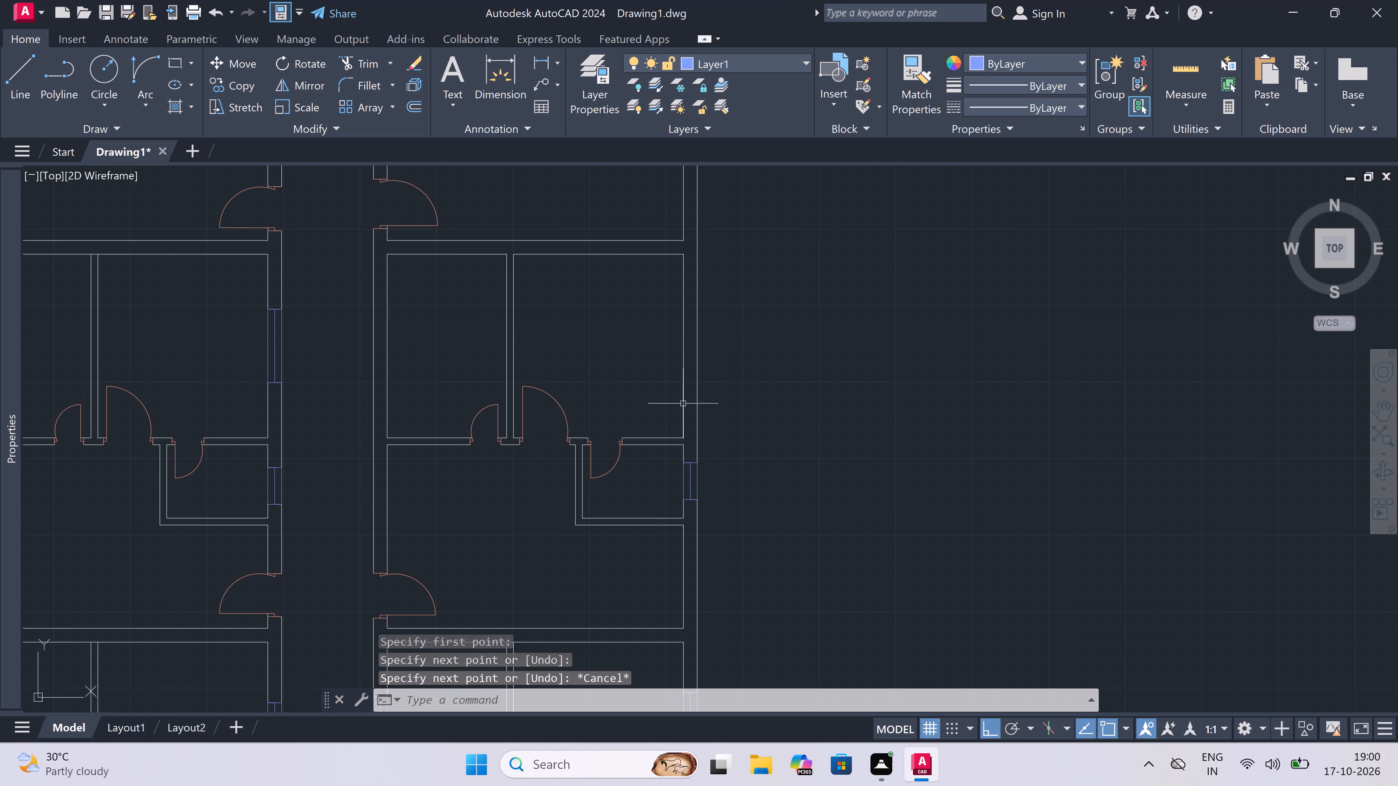
{"action": "scroll", "coordinate": [679, 357], "scroll_direction": "down", "scroll_amount": 2}
{"action": "scroll", "coordinate": [677, 320], "scroll_direction": "up", "scroll_amount": 3}
{"action": "key", "text": "space"}
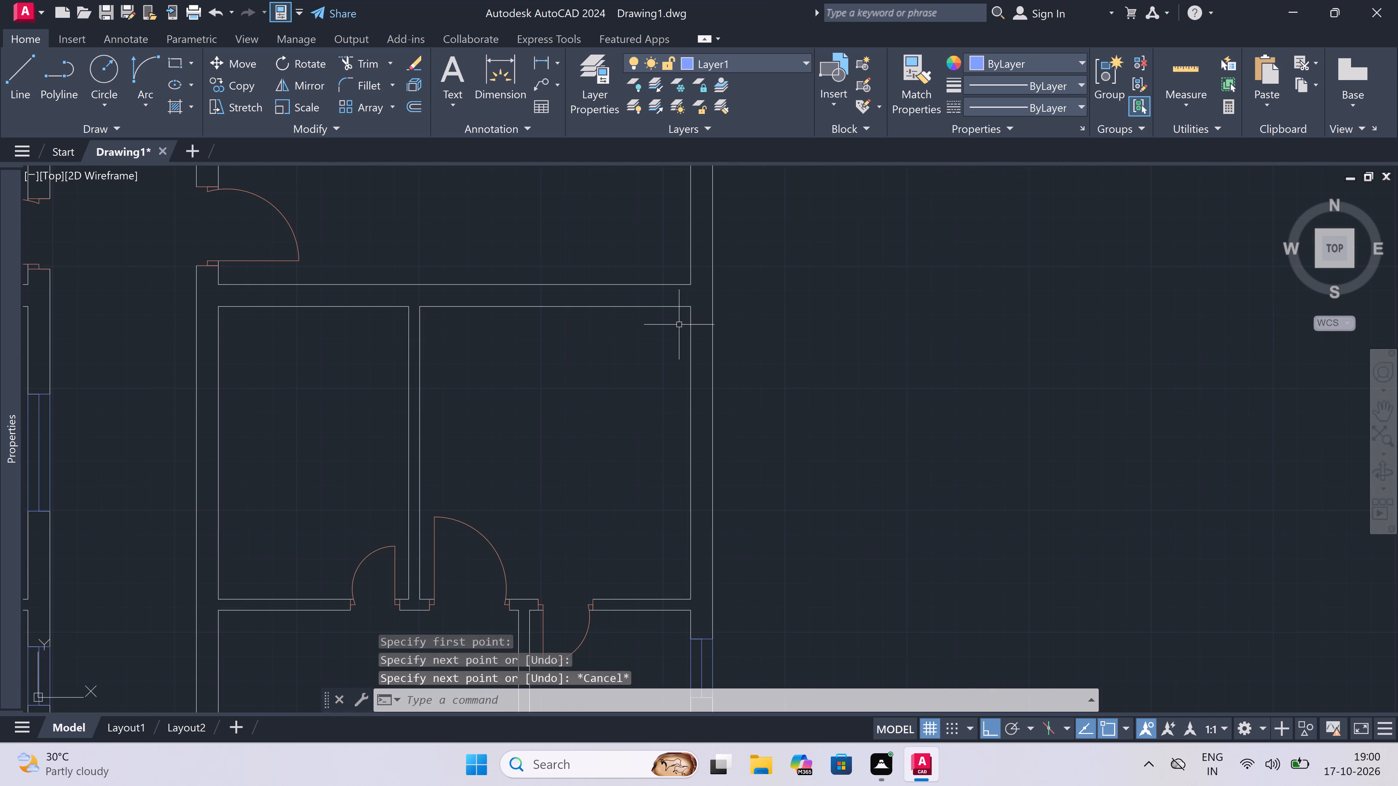
{"action": "triple_click", "coordinate": [690, 352]}
{"action": "left_click", "coordinate": [706, 352]}
{"action": "left_click", "coordinate": [699, 351]}
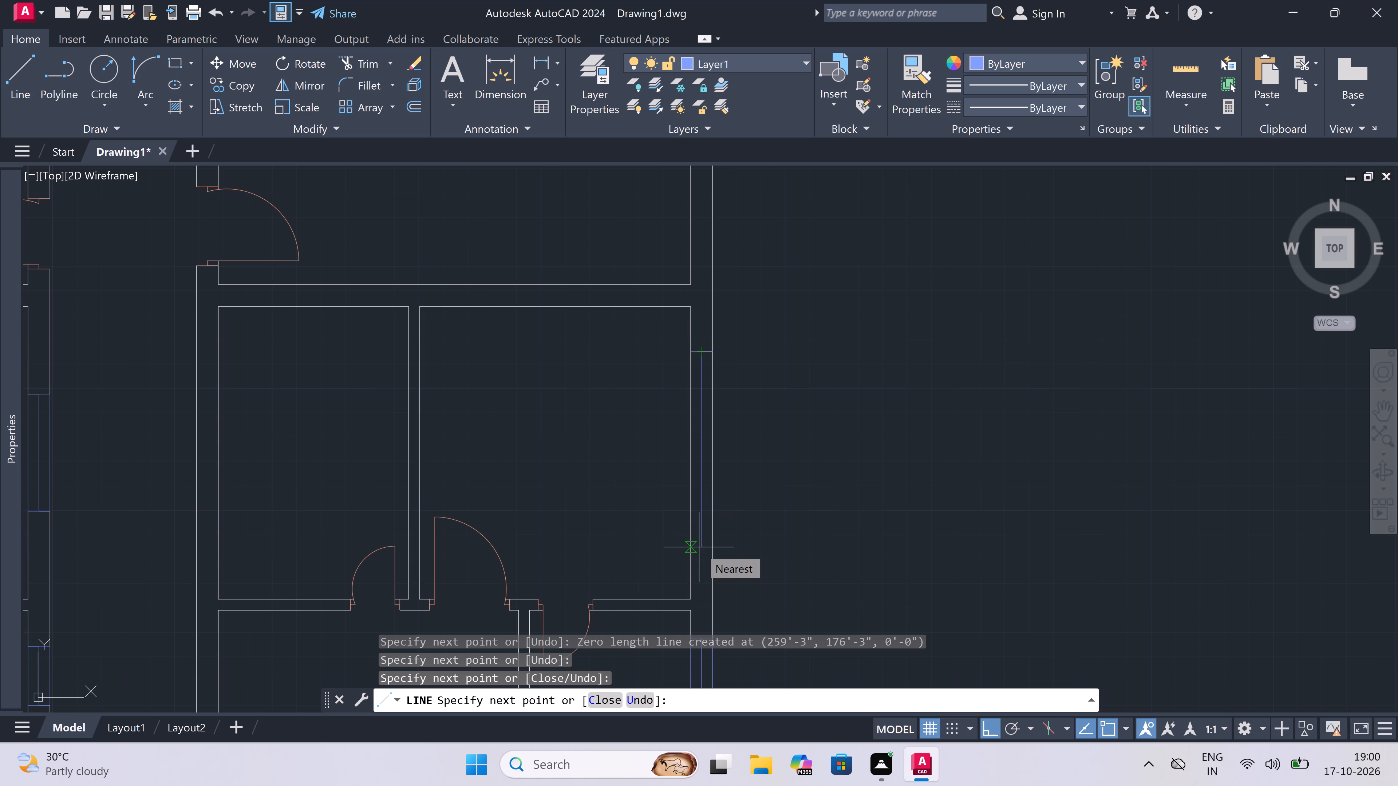
{"action": "type", "text": "4'"}
{"action": "key", "text": "space"}
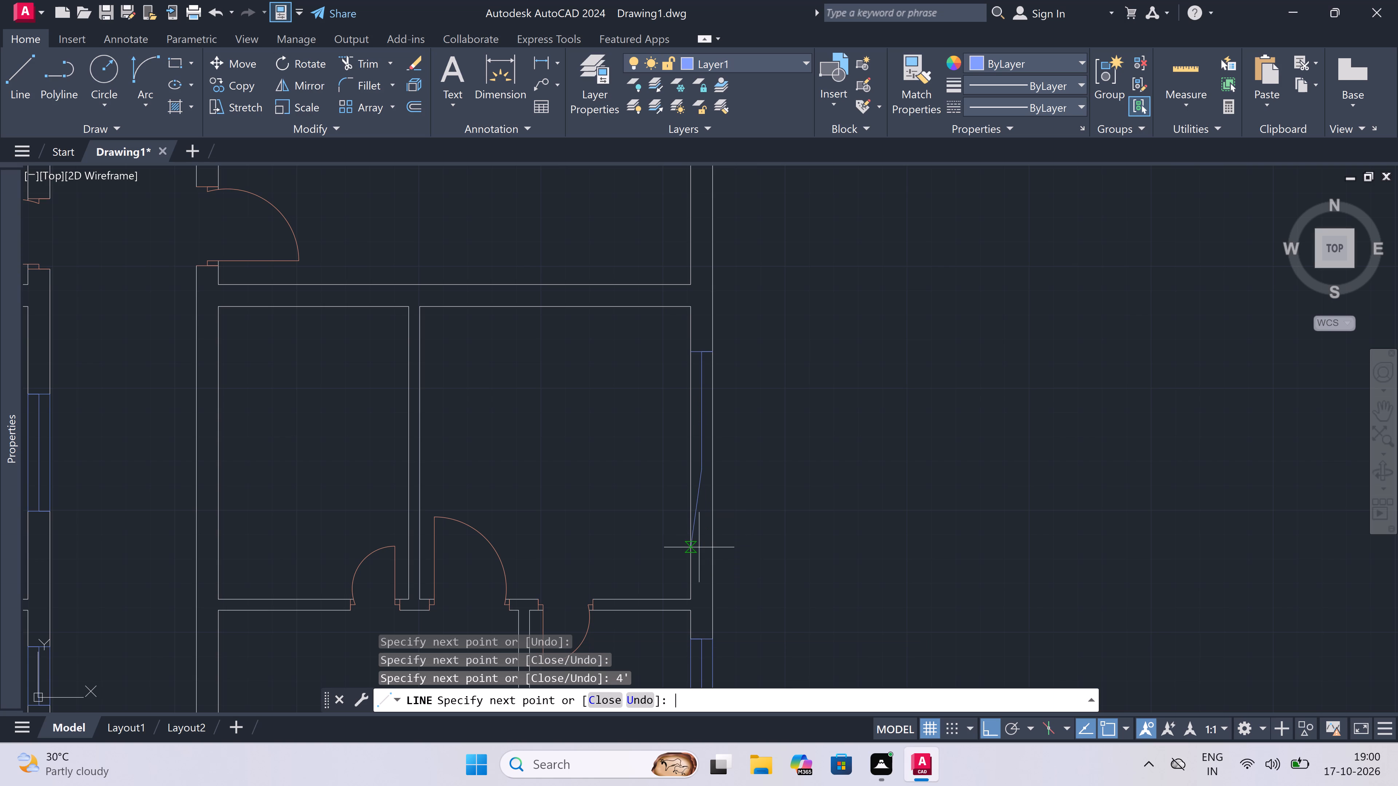
{"action": "scroll", "coordinate": [691, 511], "scroll_direction": "up", "scroll_amount": 3}
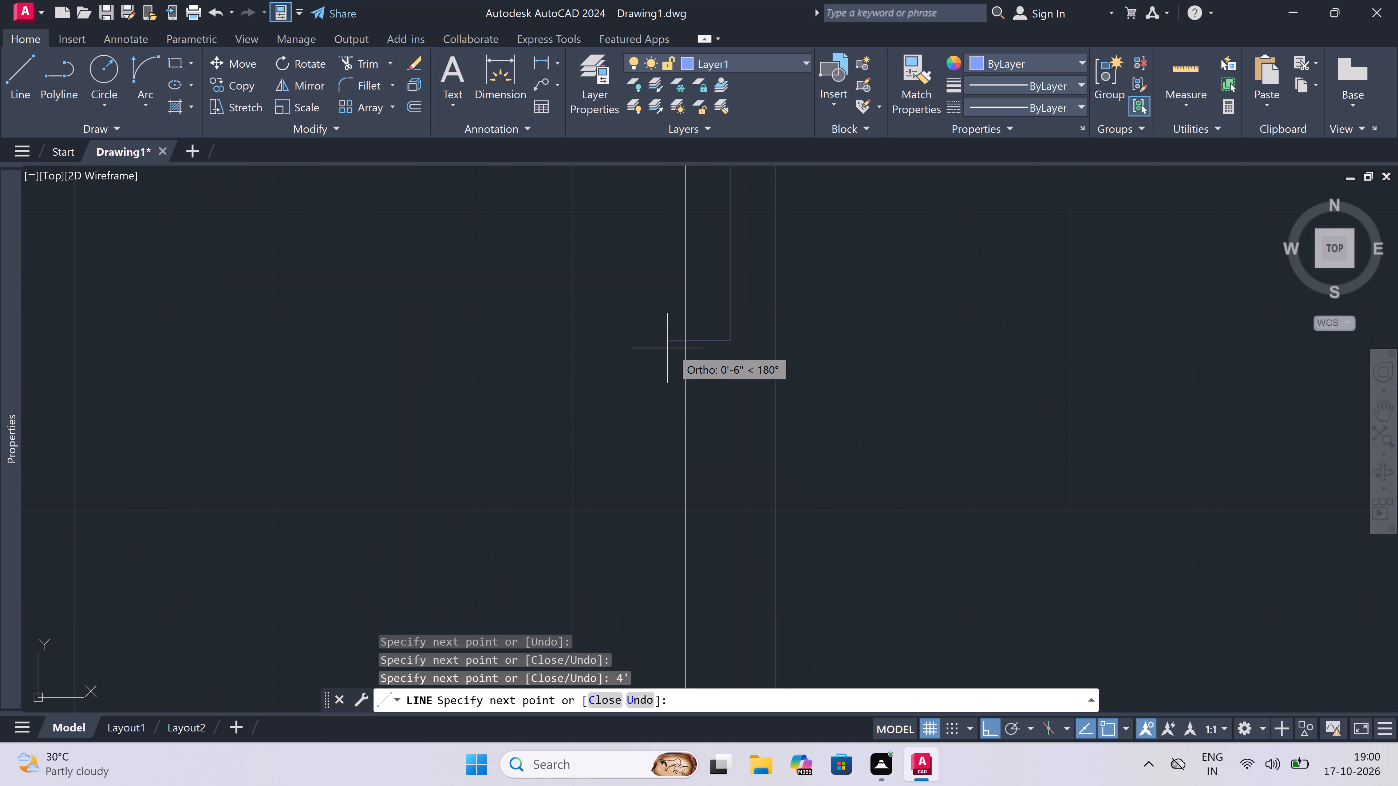
{"action": "double_click", "coordinate": [692, 333]}
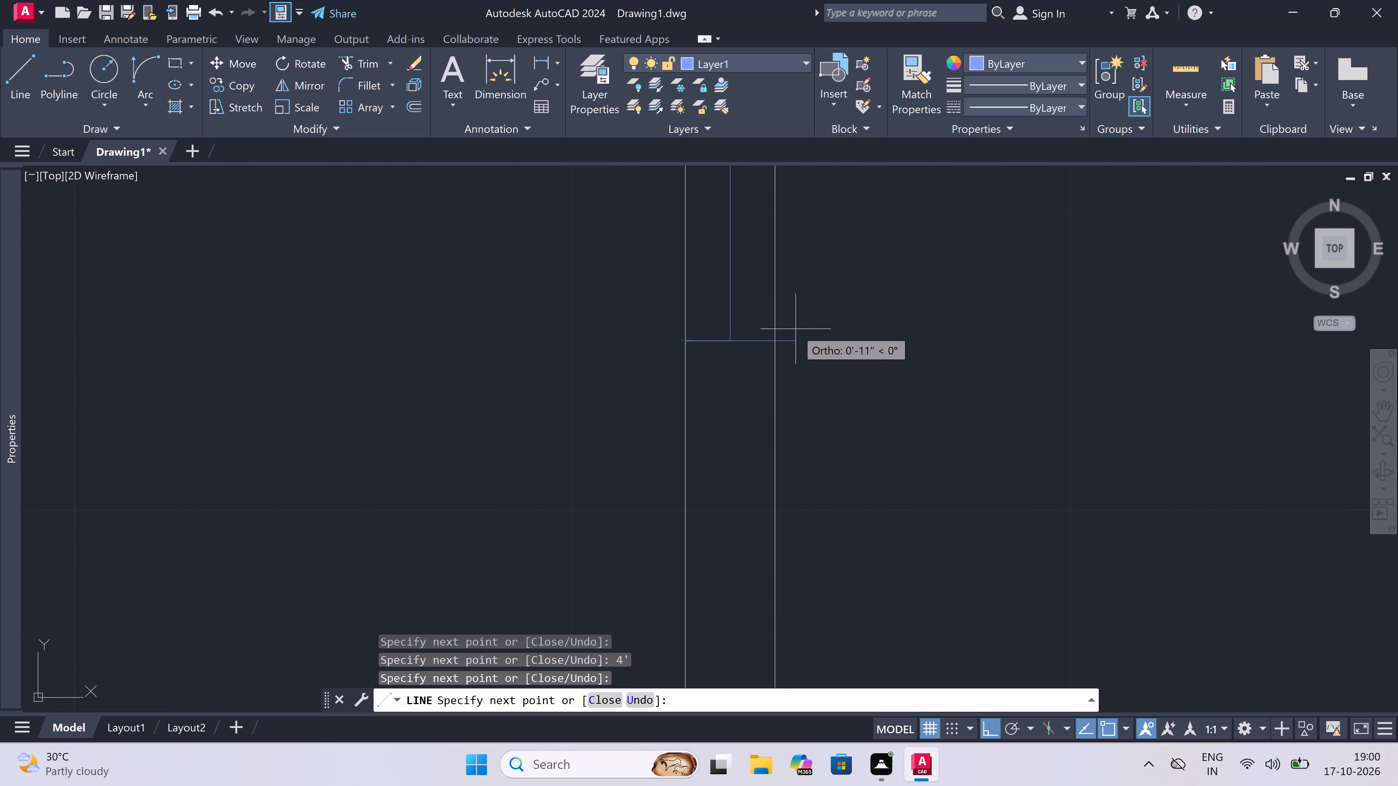
{"action": "left_click", "coordinate": [775, 335]}
{"action": "key", "text": "Escape"}
Trim both exterior wall lines between the end lines of the upper-right room's 4' window.
{"action": "scroll", "coordinate": [618, 499], "scroll_direction": "down", "scroll_amount": 2}
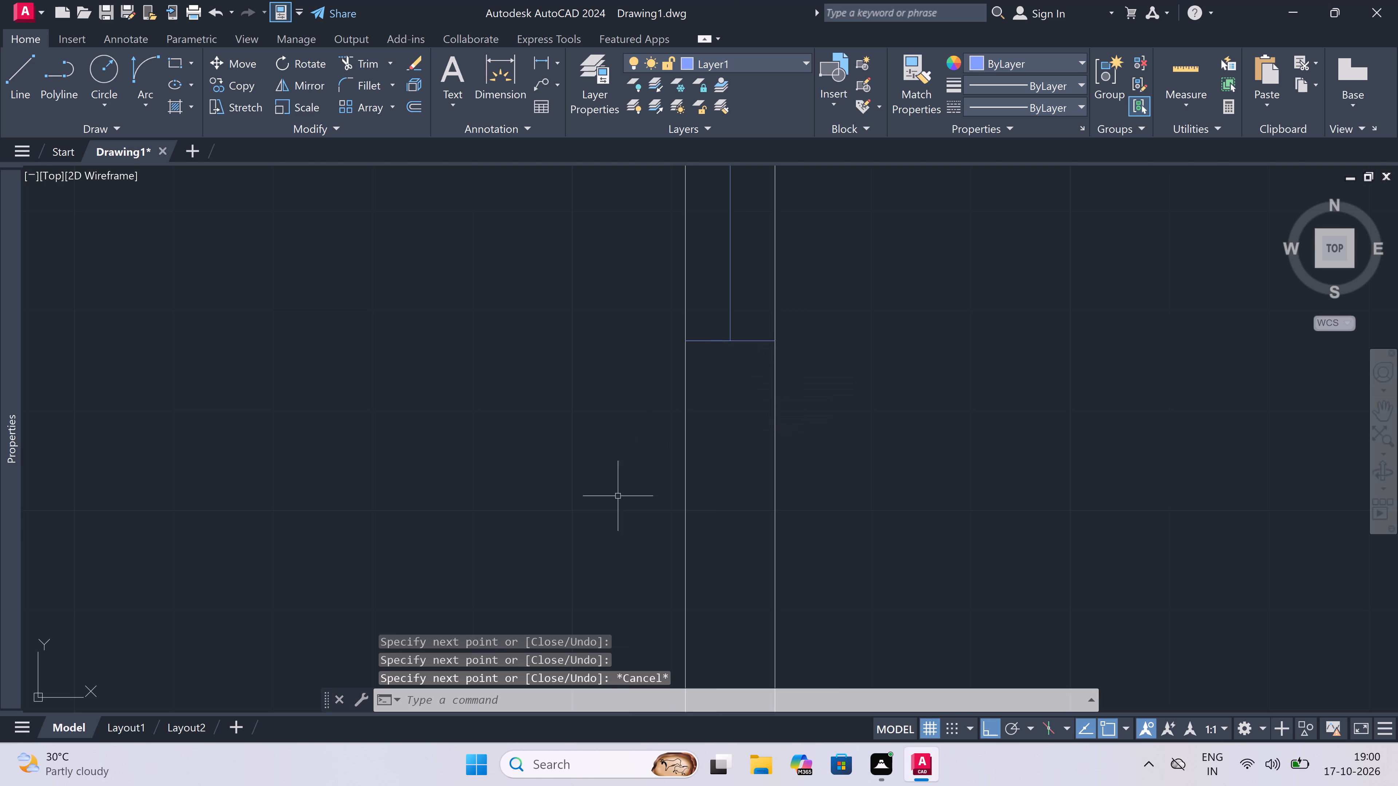
{"action": "scroll", "coordinate": [618, 499], "scroll_direction": "down", "scroll_amount": 2}
{"action": "scroll", "coordinate": [654, 399], "scroll_direction": "up", "scroll_amount": 2}
{"action": "scroll", "coordinate": [587, 486], "scroll_direction": "down", "scroll_amount": 2}
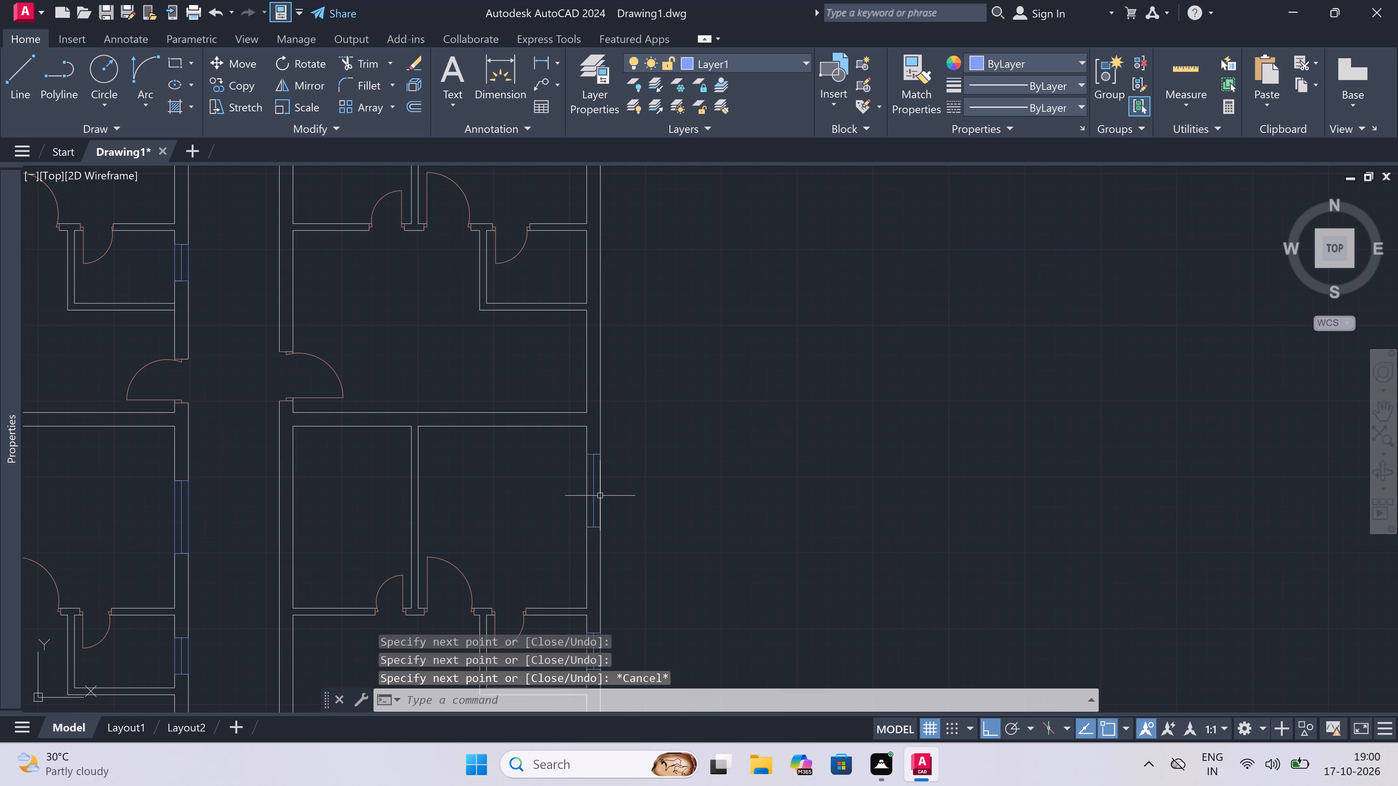
{"action": "scroll", "coordinate": [599, 499], "scroll_direction": "up", "scroll_amount": 4}
{"action": "scroll", "coordinate": [599, 498], "scroll_direction": "down", "scroll_amount": 3}
{"action": "scroll", "coordinate": [581, 534], "scroll_direction": "up", "scroll_amount": 3}
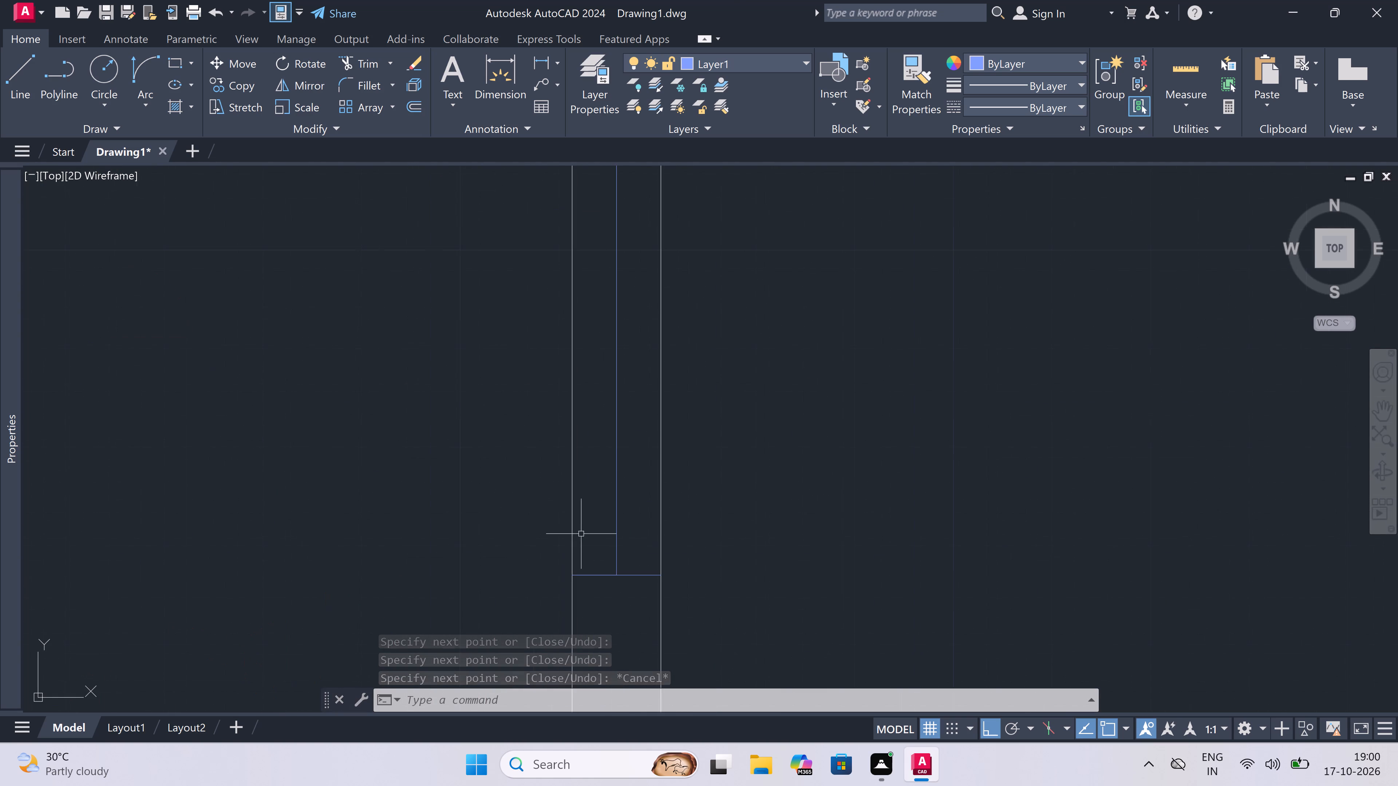
{"action": "scroll", "coordinate": [584, 489], "scroll_direction": "down", "scroll_amount": 2}
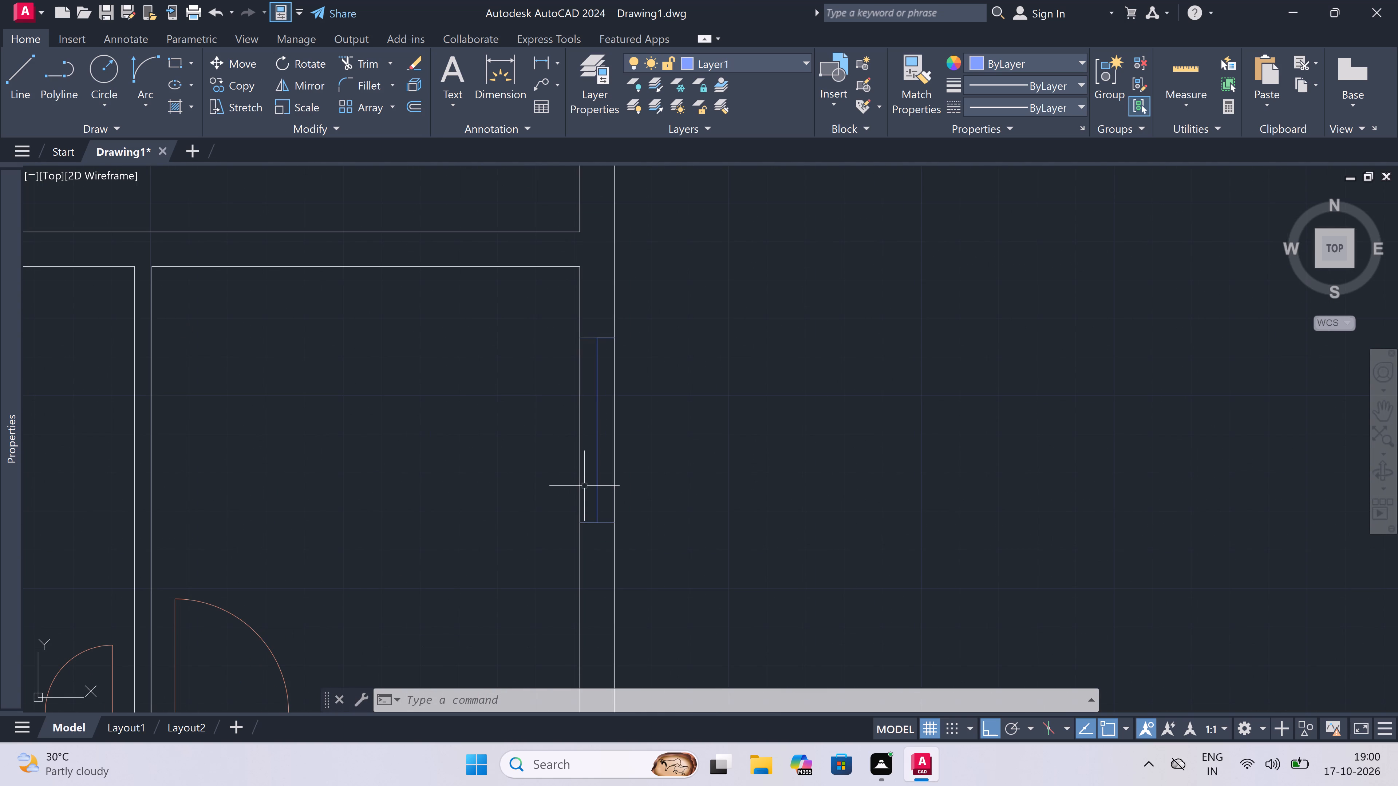
{"action": "type", "text": "tr"}
{"action": "key", "text": "space"}
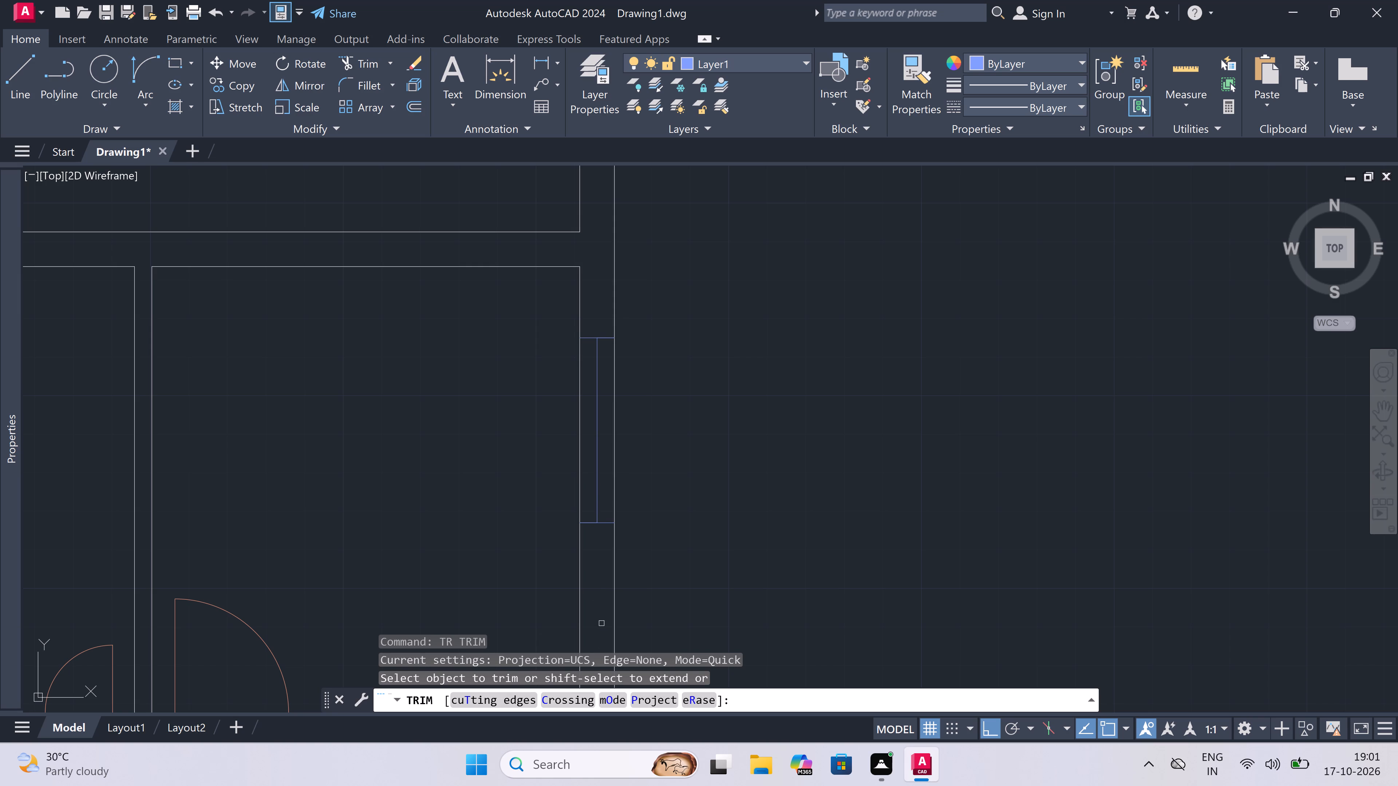
{"action": "left_click", "coordinate": [578, 472]}
{"action": "left_click", "coordinate": [614, 461]}
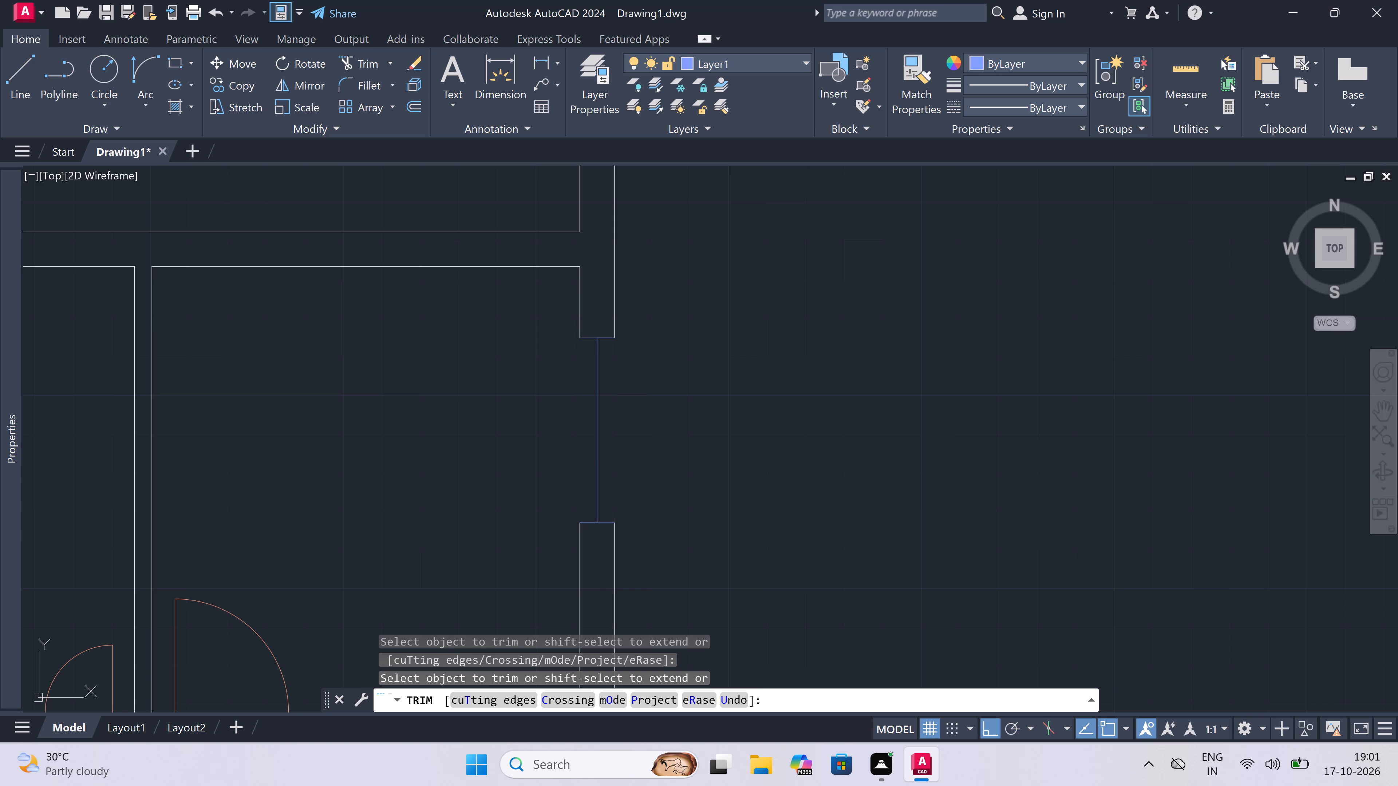
{"action": "key", "text": "Escape"}
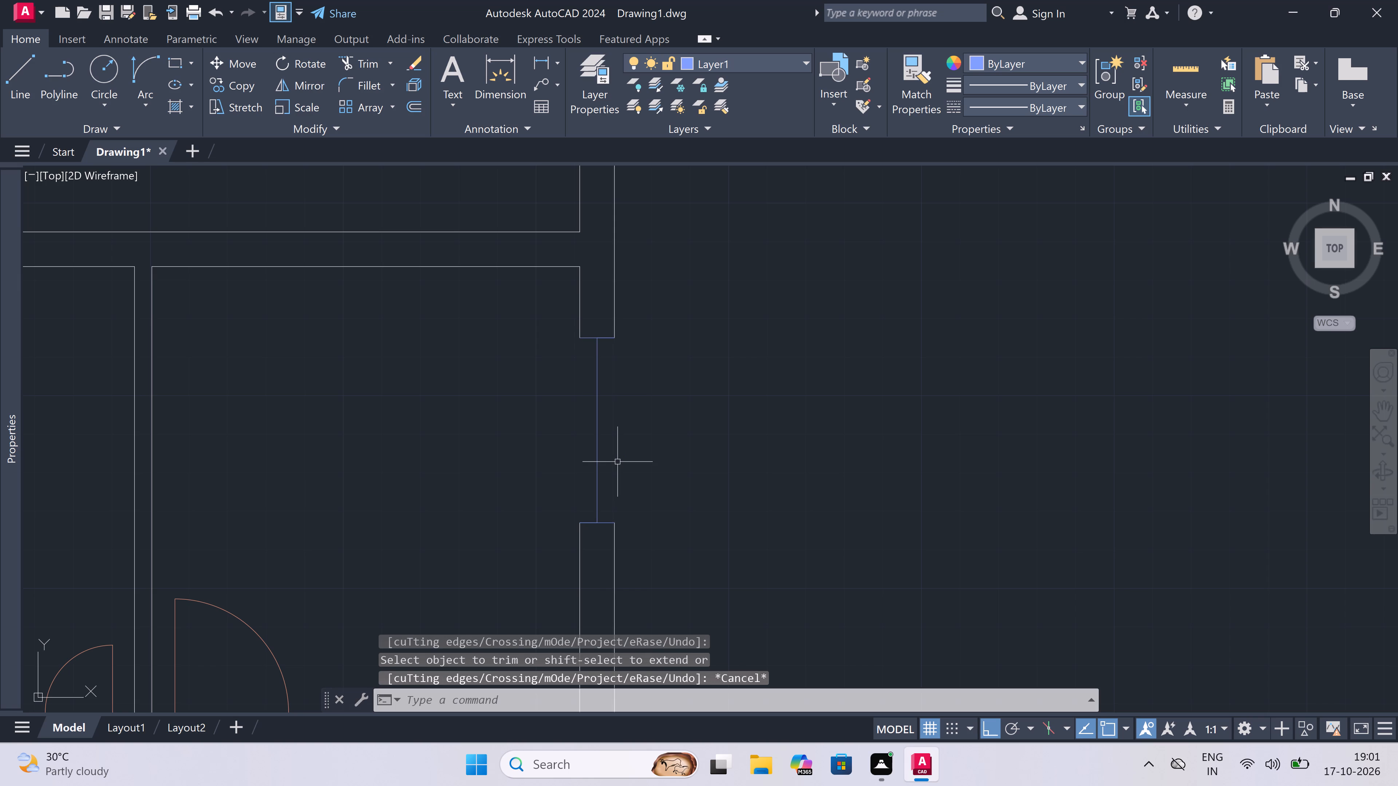
Draw the outer and inner face lines of the upper-right room's 4' window between its two end lines.
{"action": "type", "text": "l"}
{"action": "key", "text": "space"}
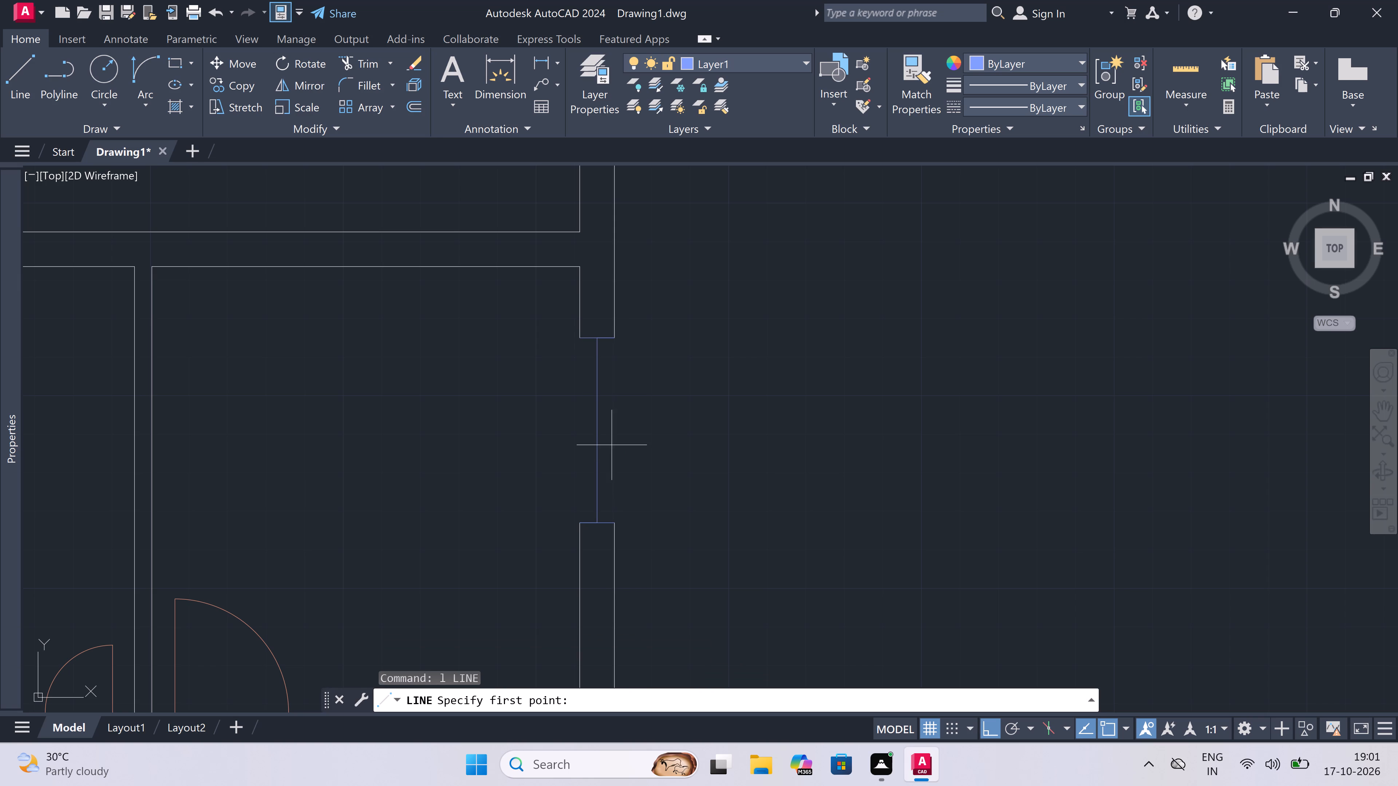
{"action": "left_click", "coordinate": [616, 336]}
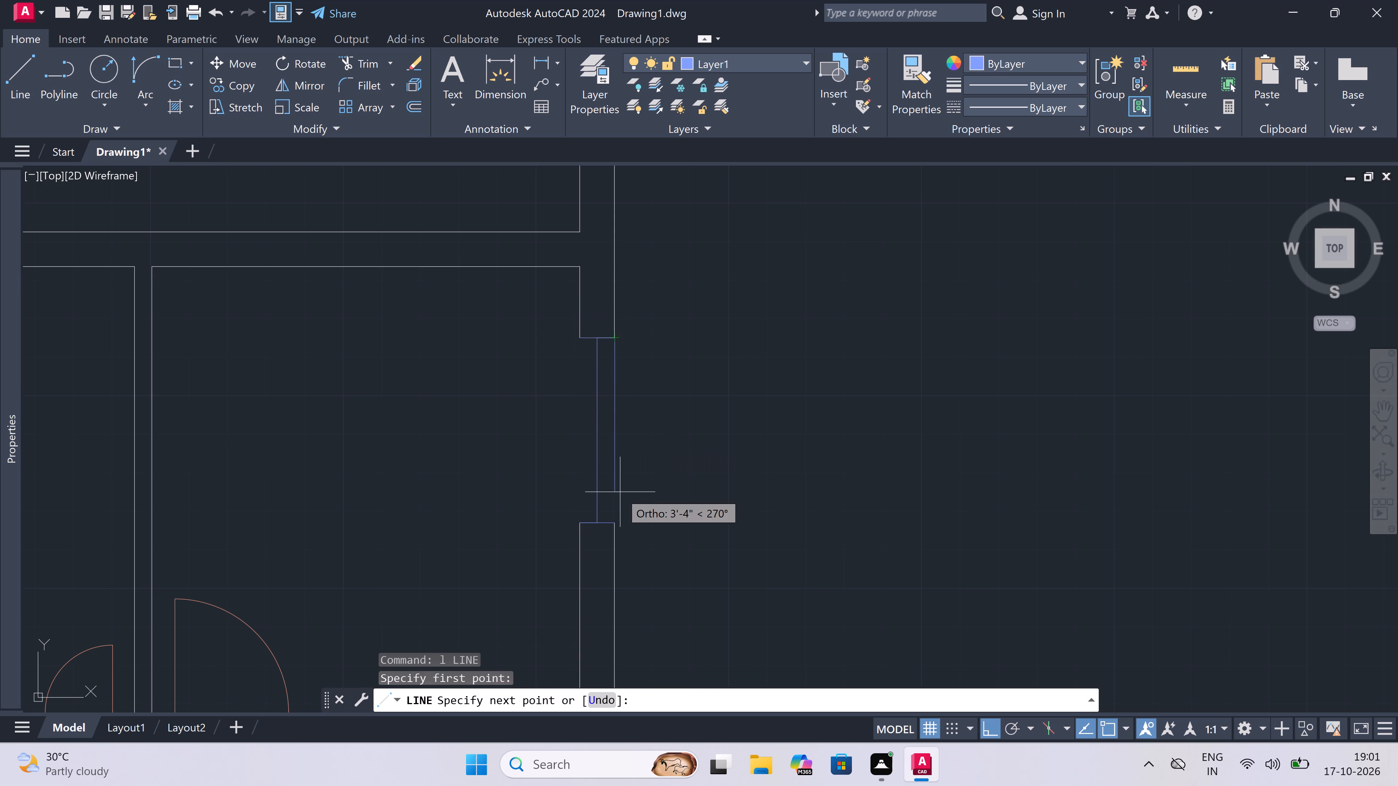
{"action": "left_click", "coordinate": [613, 525]}
{"action": "key", "text": "Escape"}
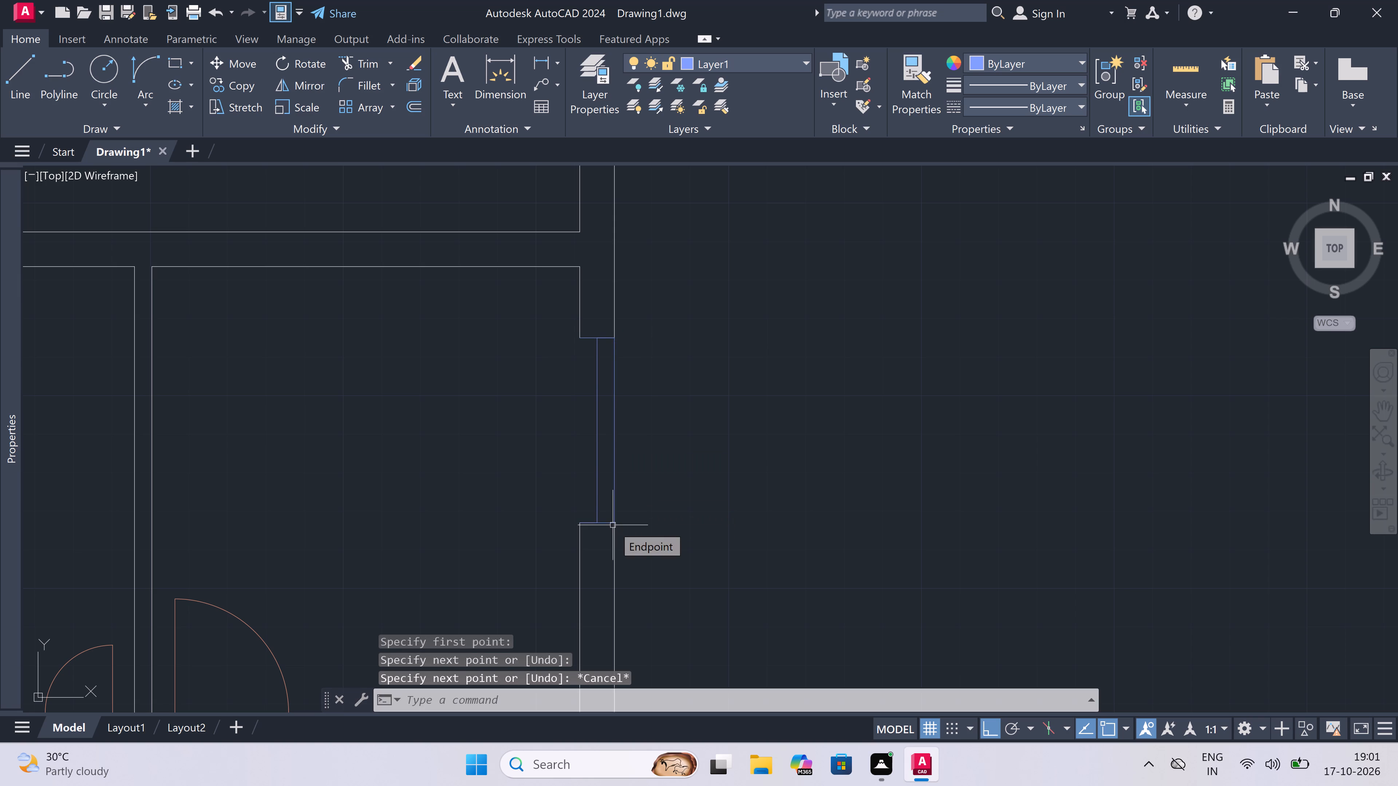
{"action": "key", "text": "space"}
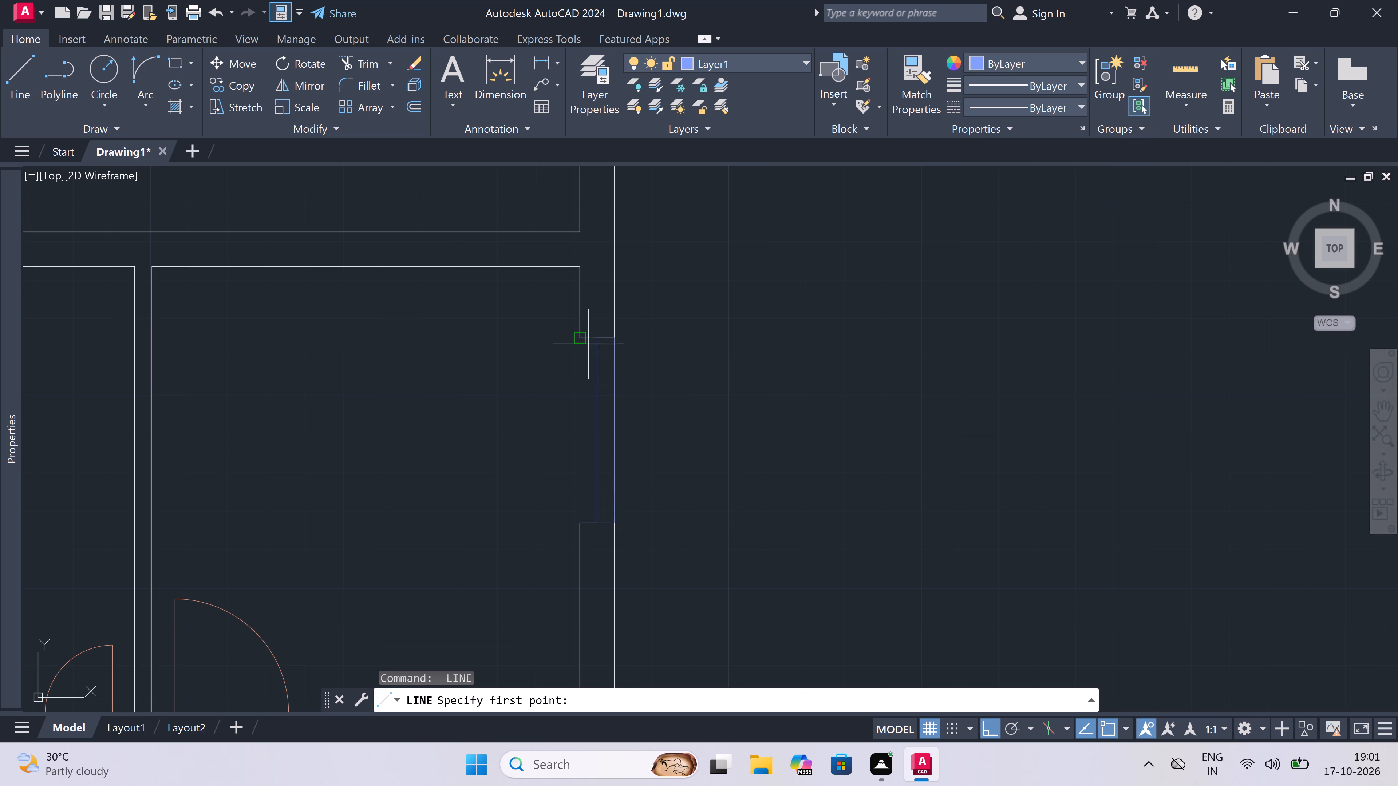
{"action": "left_click", "coordinate": [581, 336]}
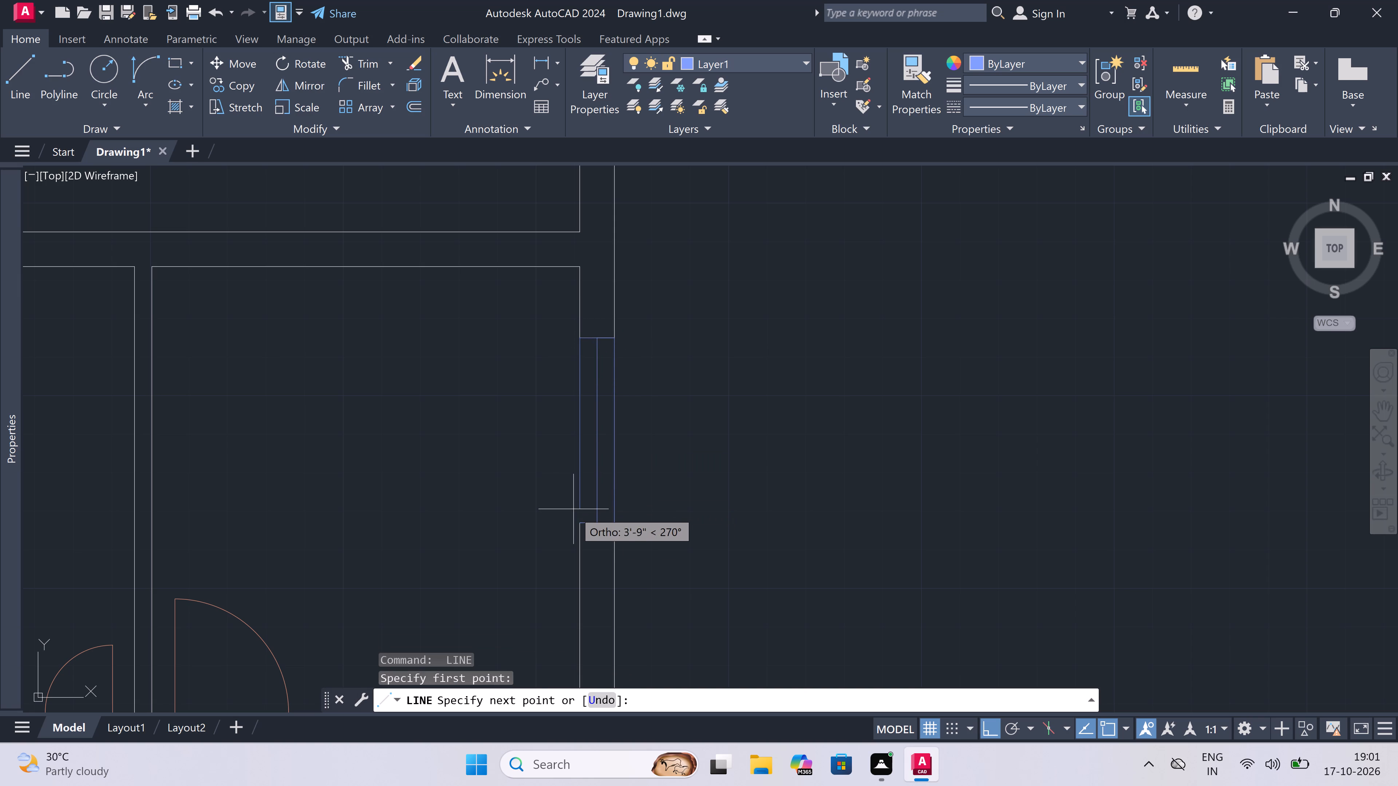
{"action": "left_click", "coordinate": [577, 517]}
{"action": "key", "text": "Escape"}
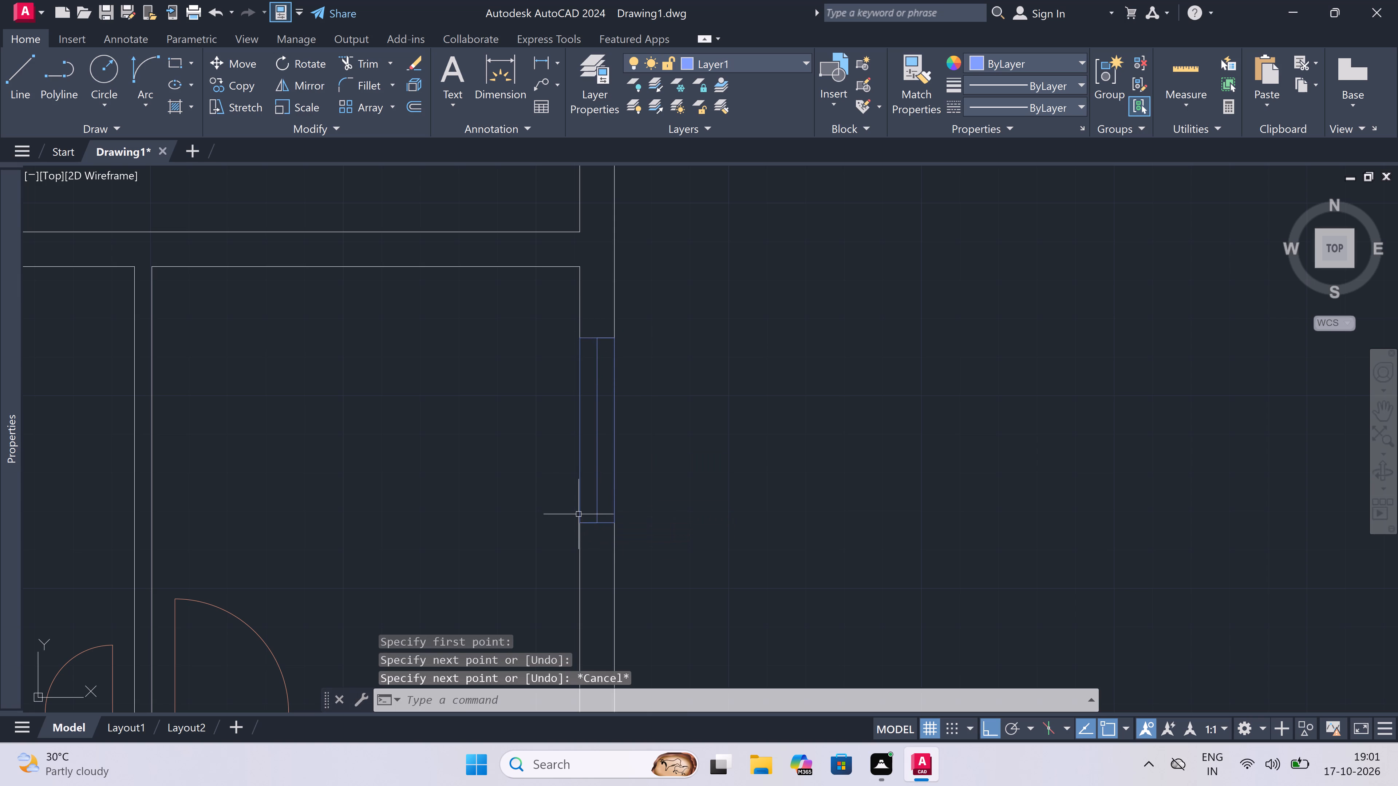
In the right column's second unit from the top, draw the small room's window in the right exterior wall: end lines joined by a 2' centre line.
{"action": "scroll", "coordinate": [566, 515], "scroll_direction": "down", "scroll_amount": 5}
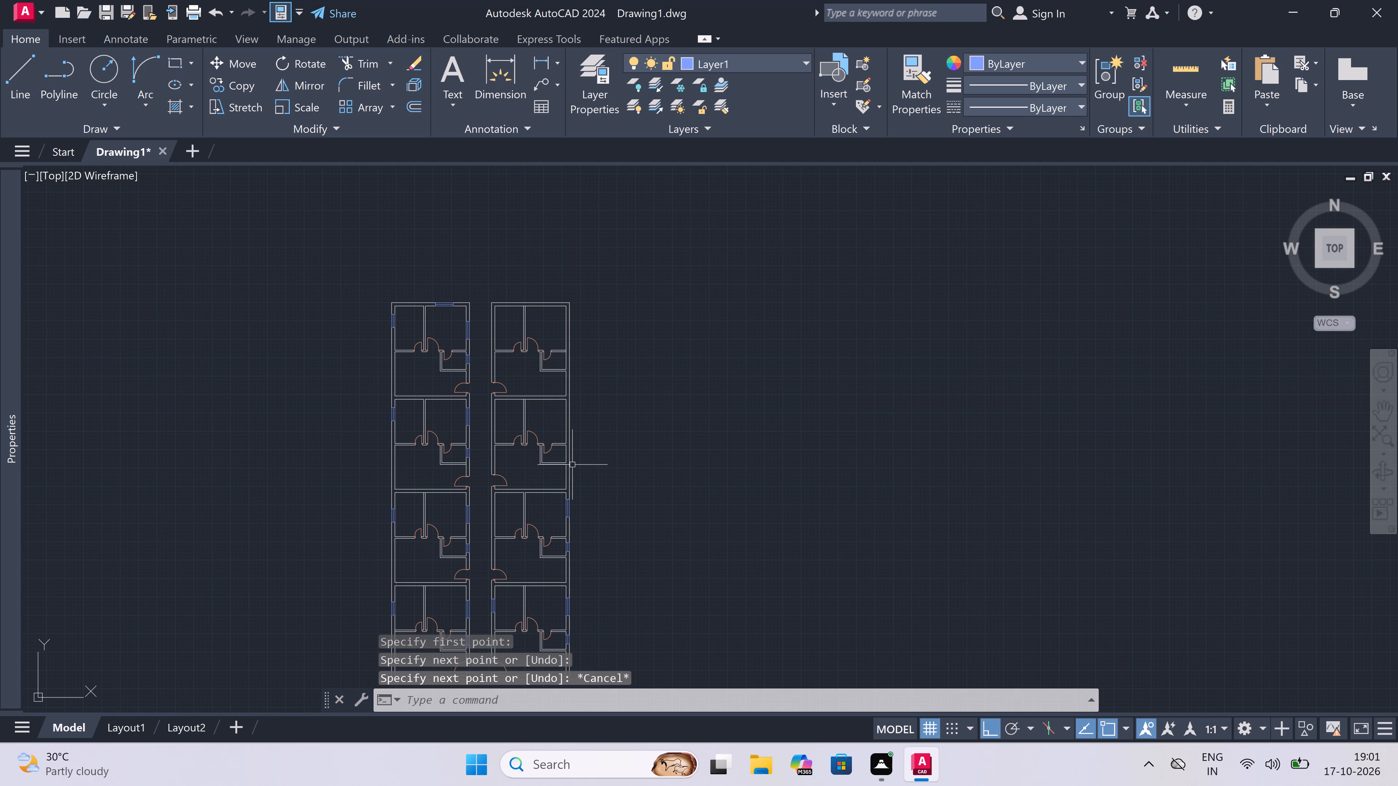
{"action": "scroll", "coordinate": [570, 448], "scroll_direction": "up", "scroll_amount": 3}
{"action": "scroll", "coordinate": [540, 477], "scroll_direction": "up", "scroll_amount": 3}
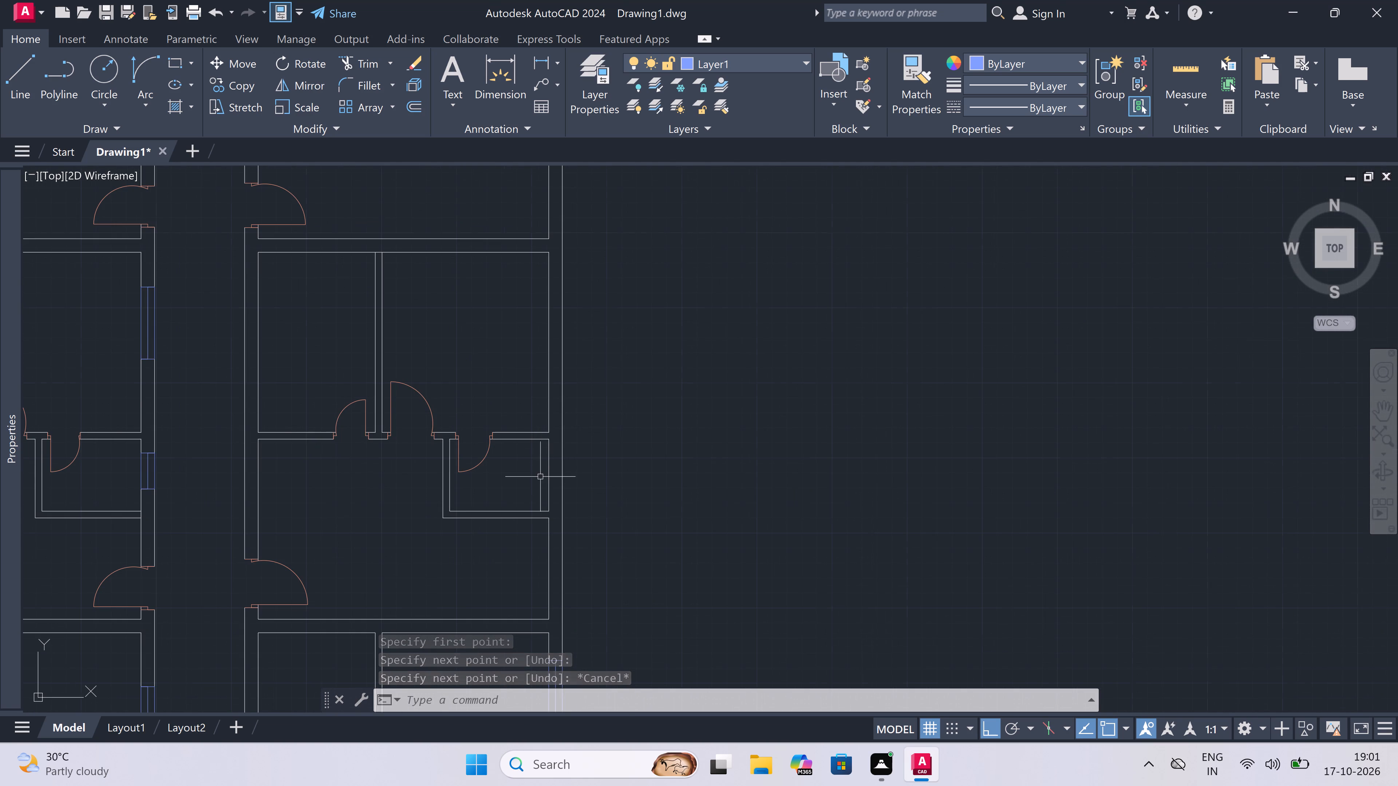
{"action": "key", "text": "space"}
{"action": "left_click", "coordinate": [576, 534]}
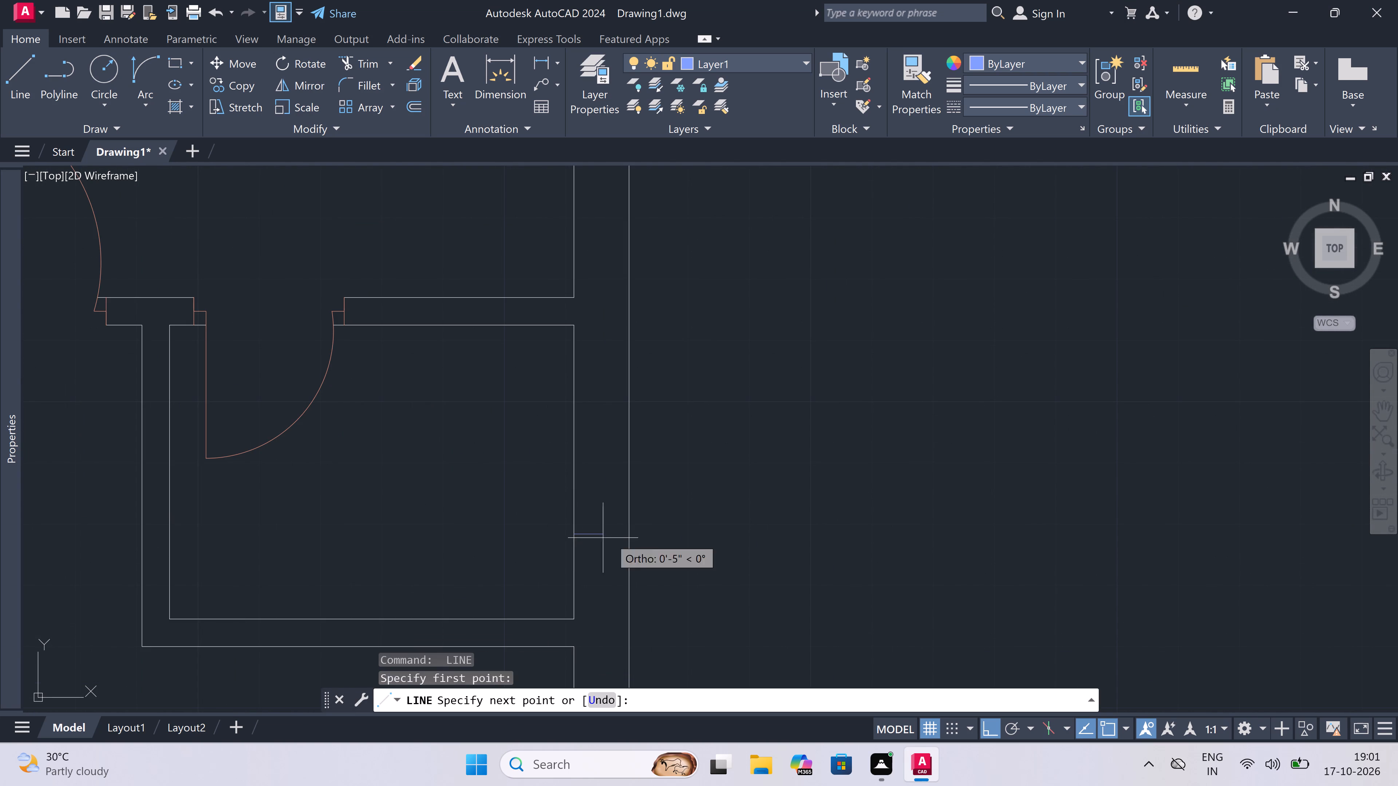
{"action": "left_click", "coordinate": [627, 537]}
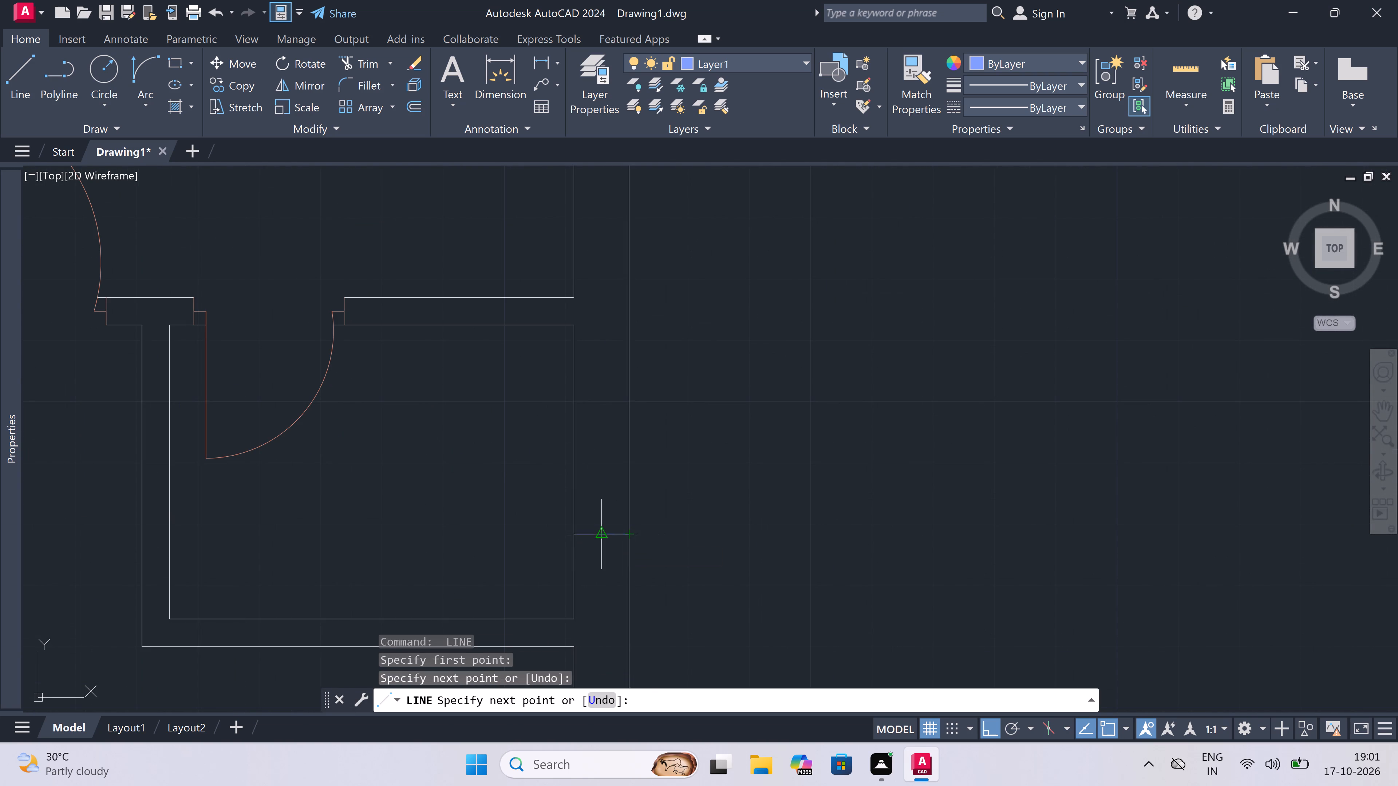
{"action": "left_click", "coordinate": [599, 539]}
{"action": "type", "text": "2'"}
{"action": "key", "text": "space"}
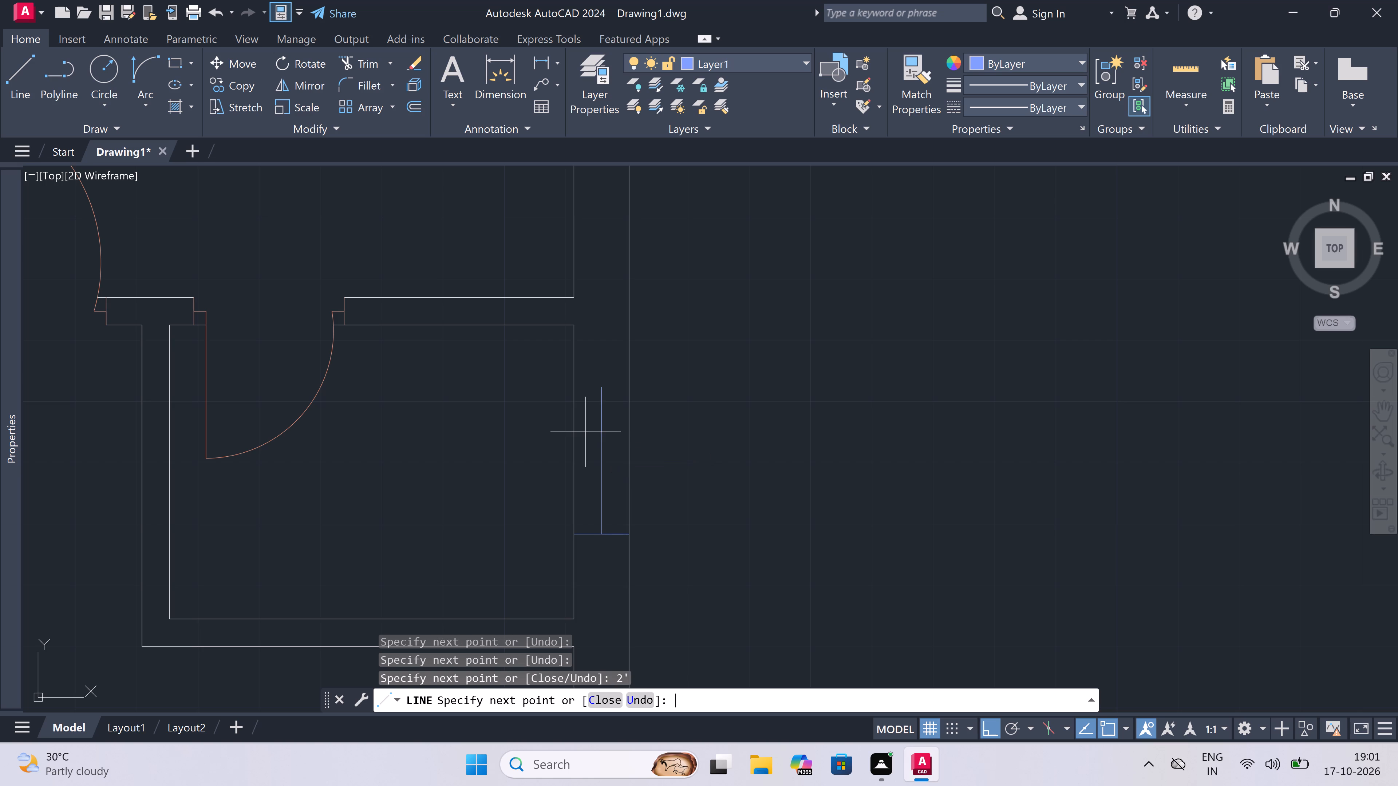
{"action": "left_click", "coordinate": [573, 389]}
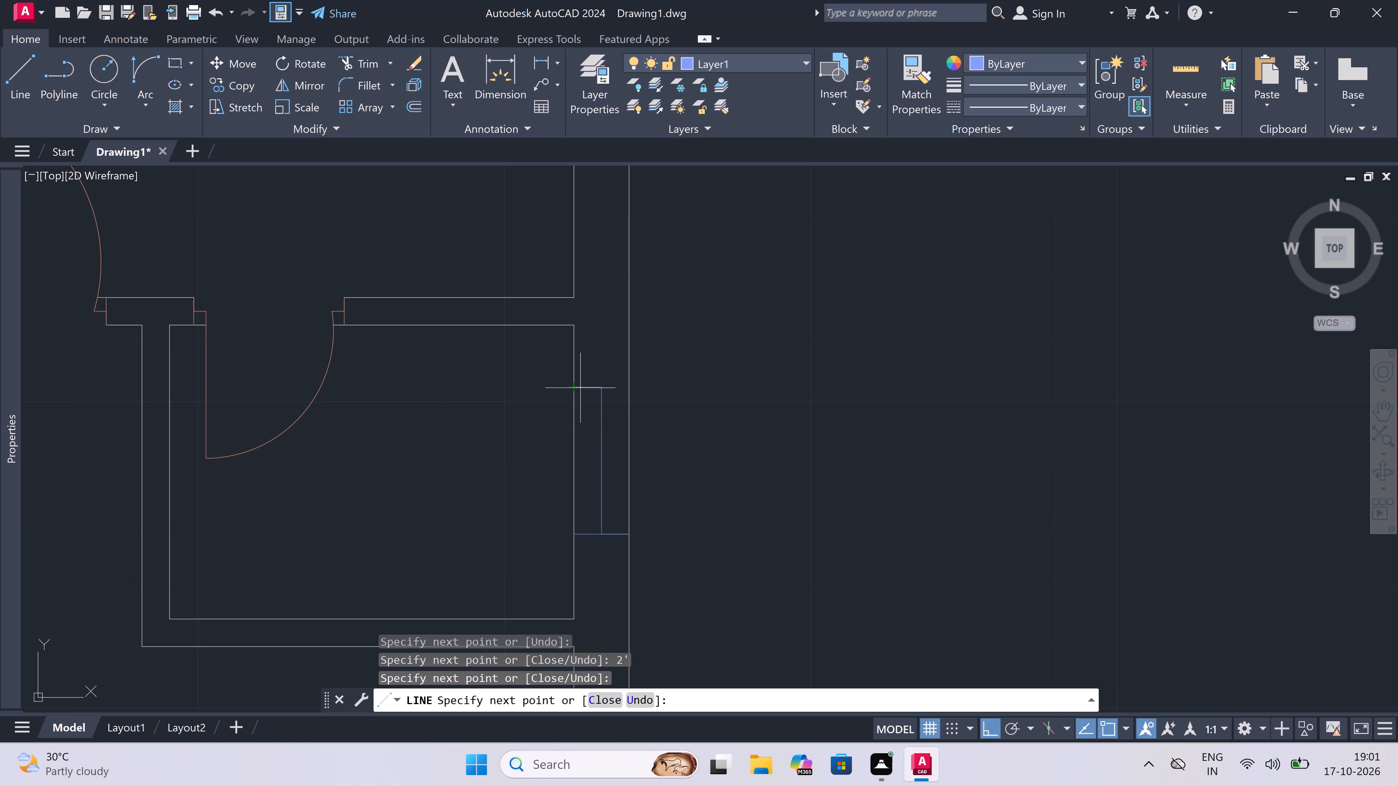
{"action": "left_click", "coordinate": [630, 391]}
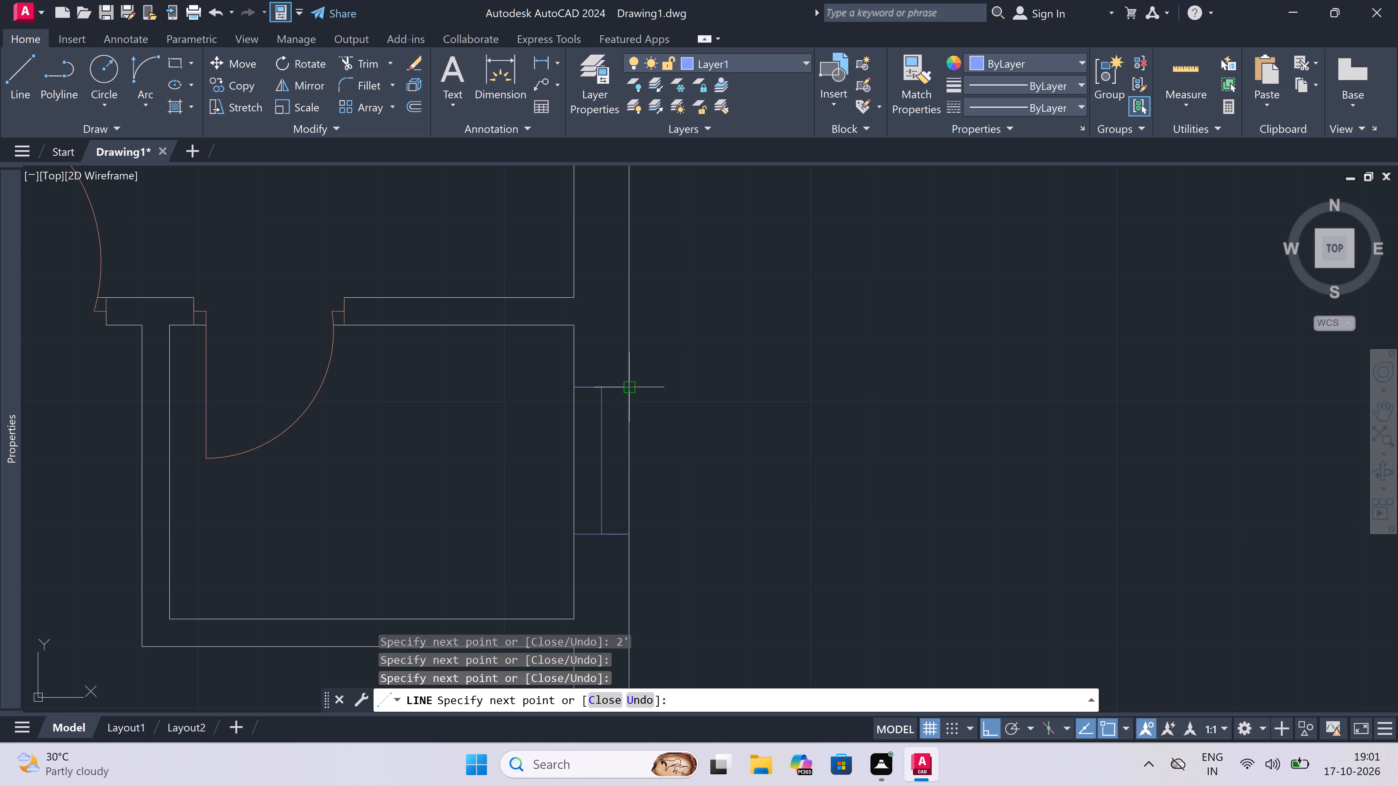
{"action": "key", "text": "Escape"}
Trim both exterior wall lines between the end lines of the second unit's small-room window.
{"action": "type", "text": "tr"}
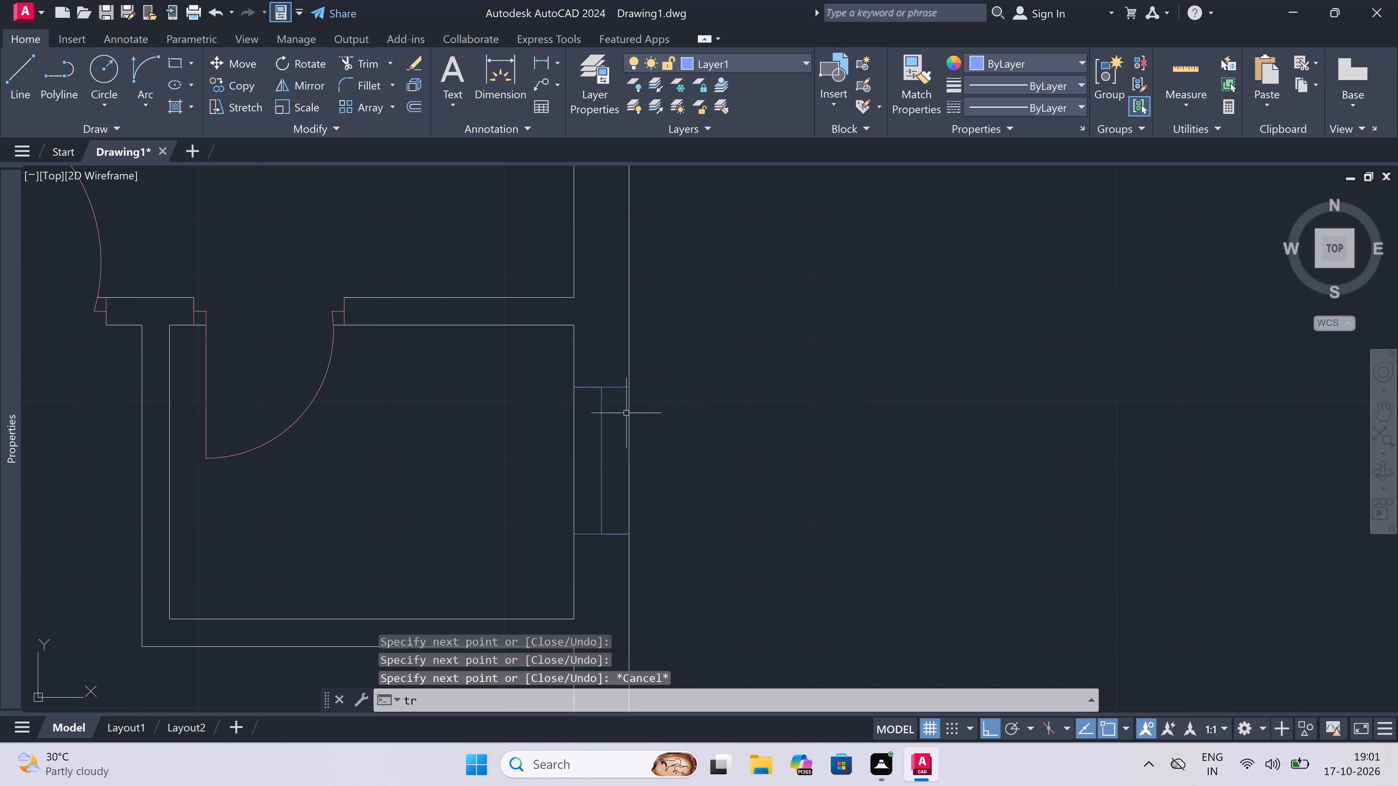
{"action": "key", "text": "space"}
{"action": "left_click", "coordinate": [620, 436]}
{"action": "left_click", "coordinate": [652, 455]}
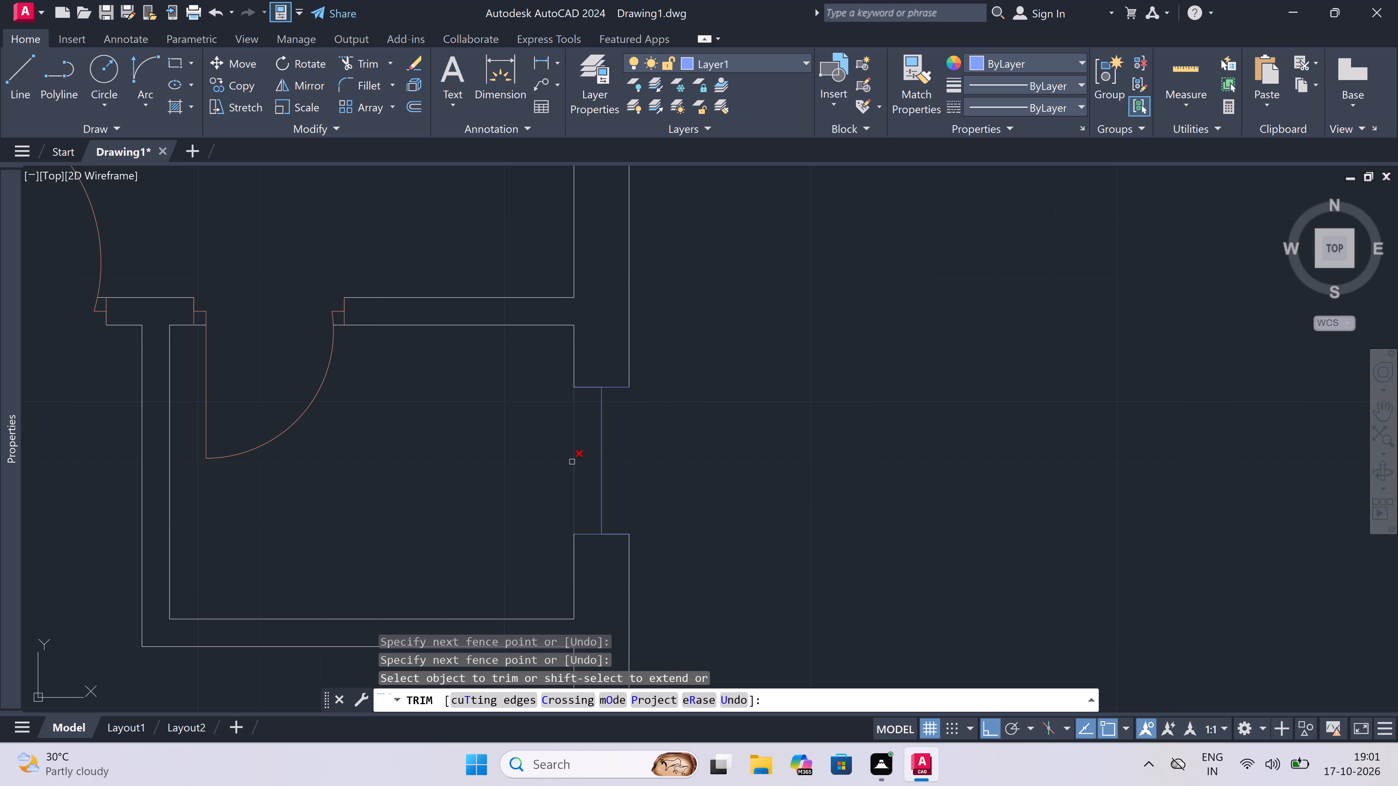
{"action": "left_click", "coordinate": [571, 461]}
{"action": "key", "text": "Escape"}
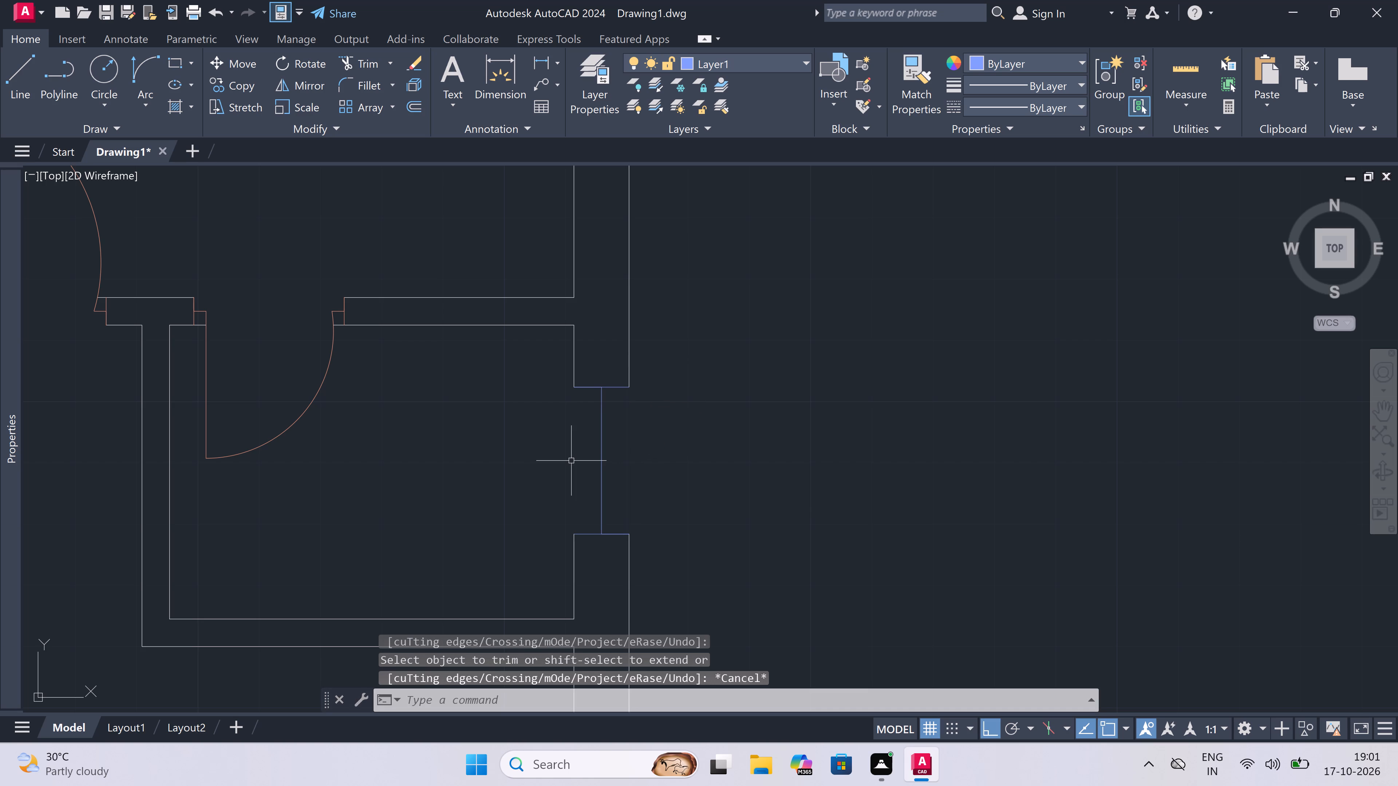
Draw the inner and outer face lines of the second unit's small-room window between its two end lines.
{"action": "type", "text": "l"}
{"action": "key", "text": "space"}
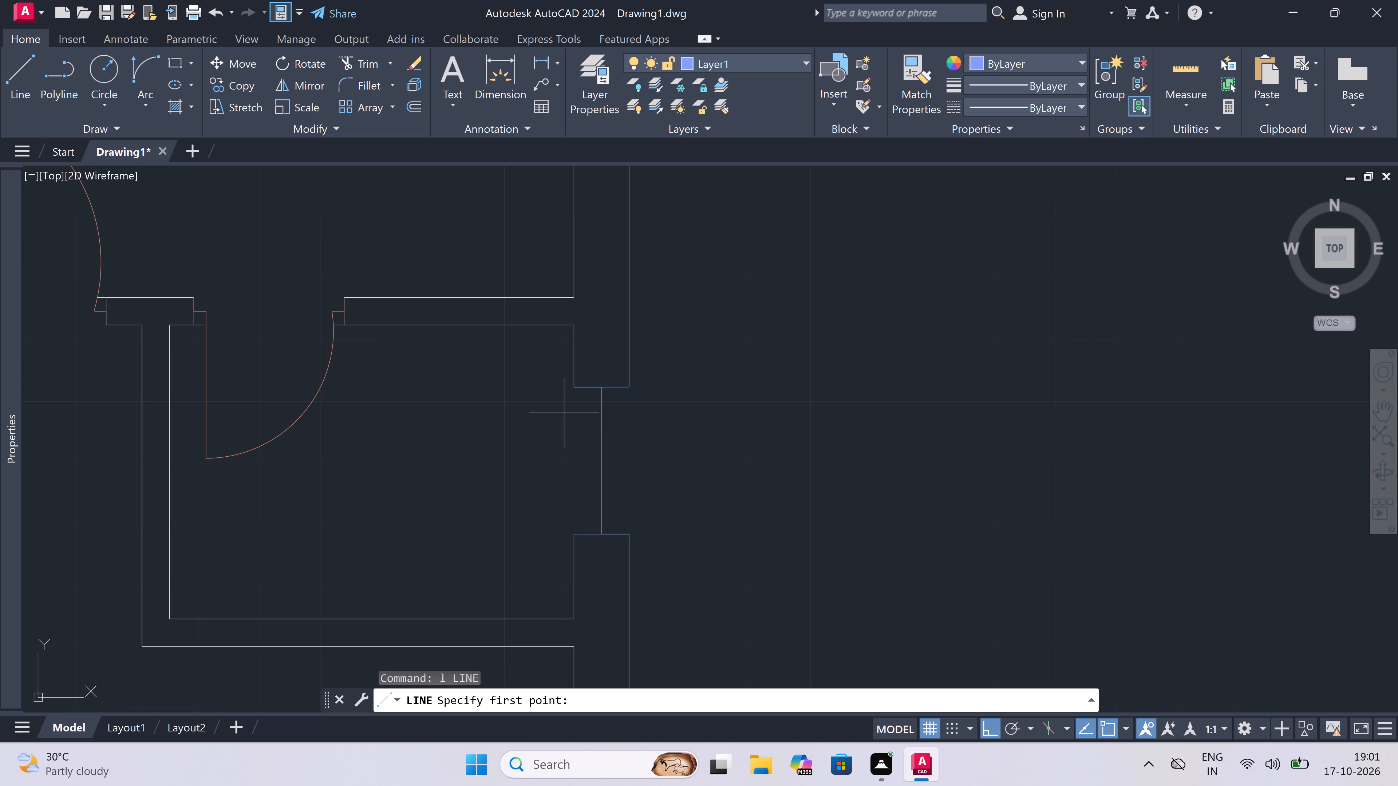
{"action": "left_click", "coordinate": [570, 388]}
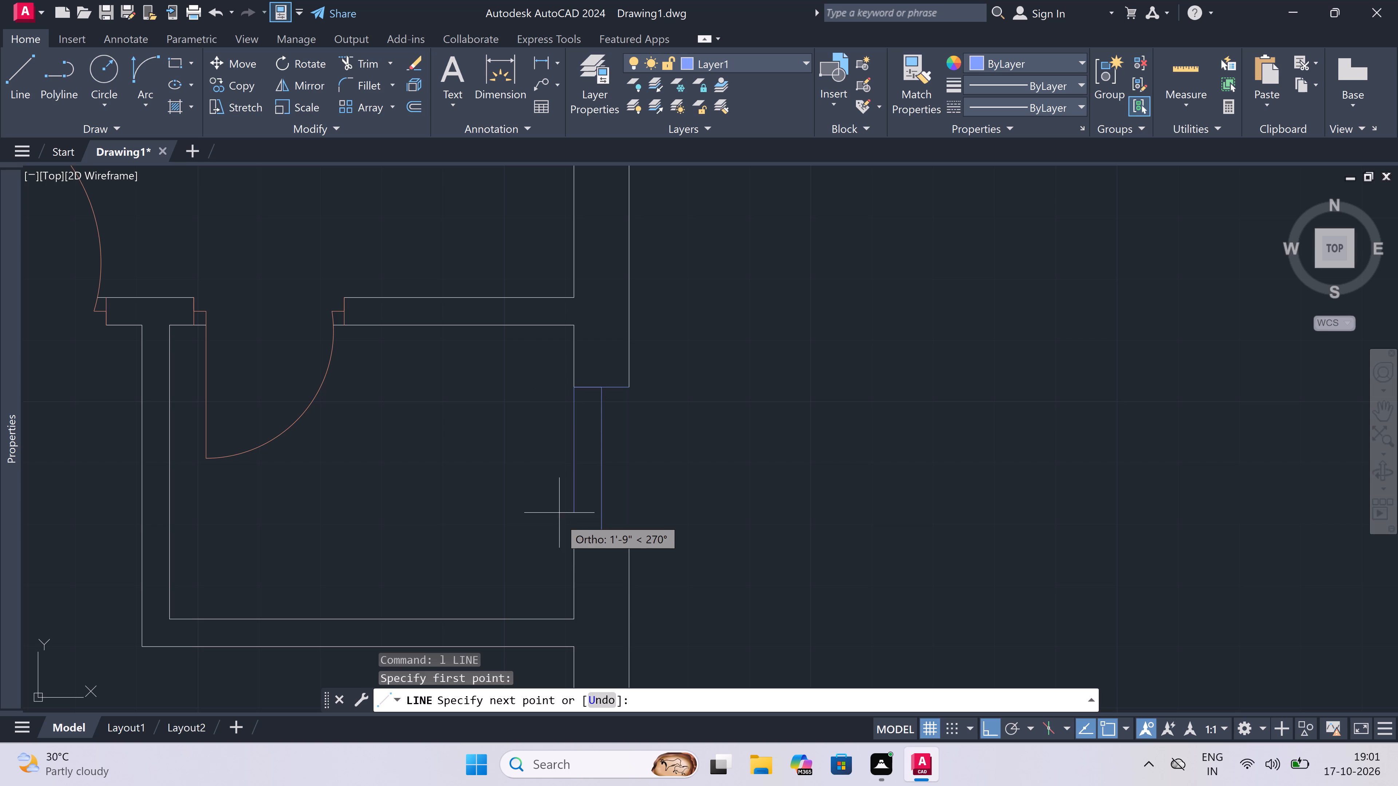
{"action": "left_click", "coordinate": [571, 537]}
{"action": "key", "text": "Escape"}
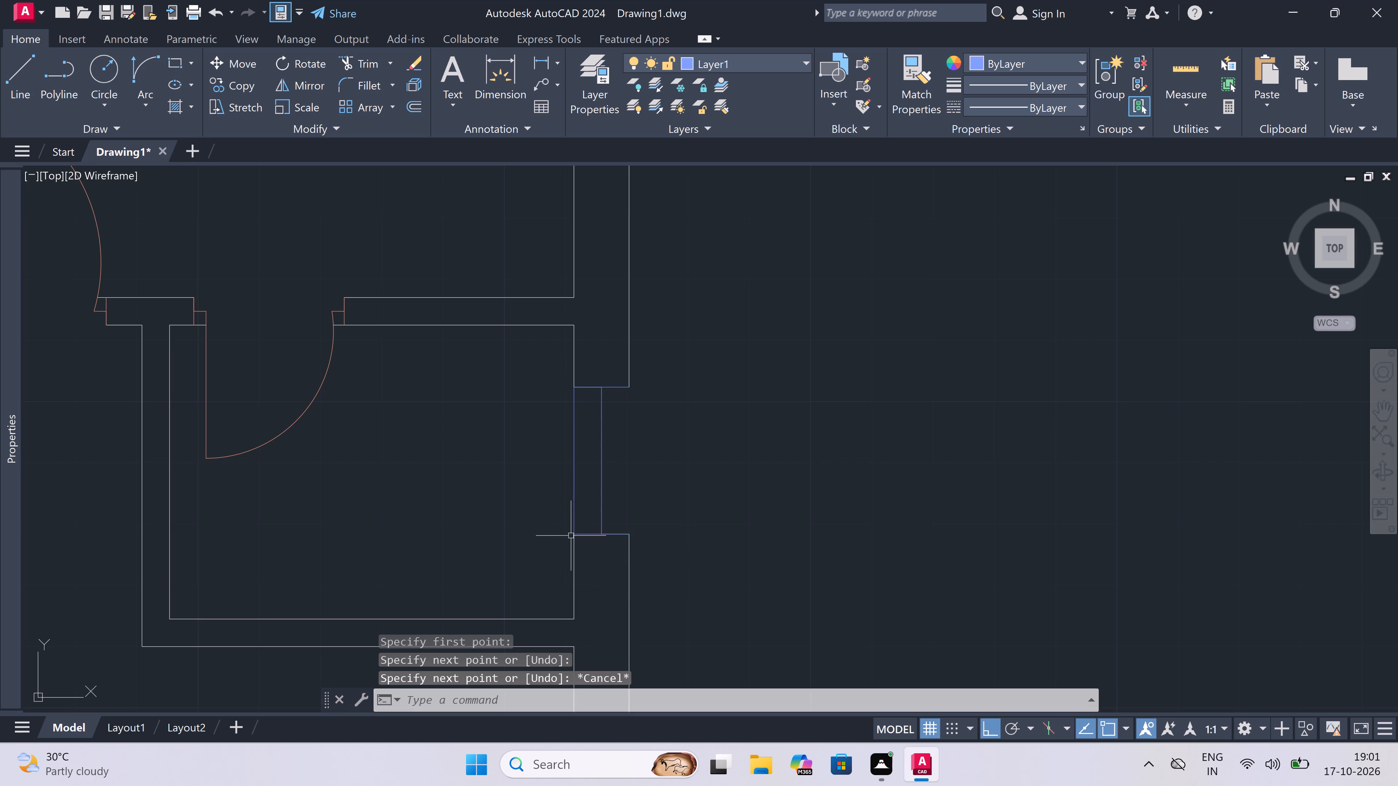
{"action": "key", "text": "space"}
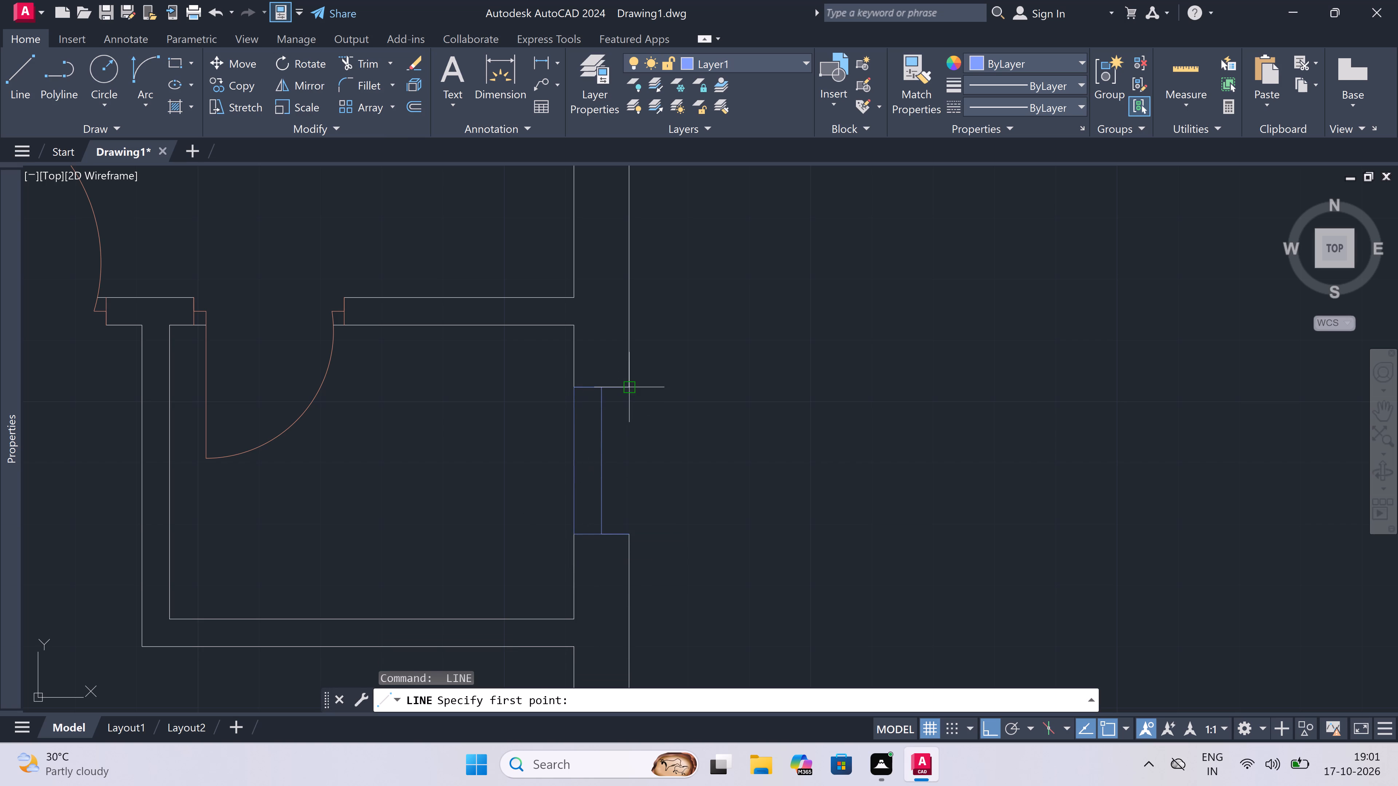
{"action": "left_click", "coordinate": [629, 391]}
{"action": "left_click", "coordinate": [627, 535]}
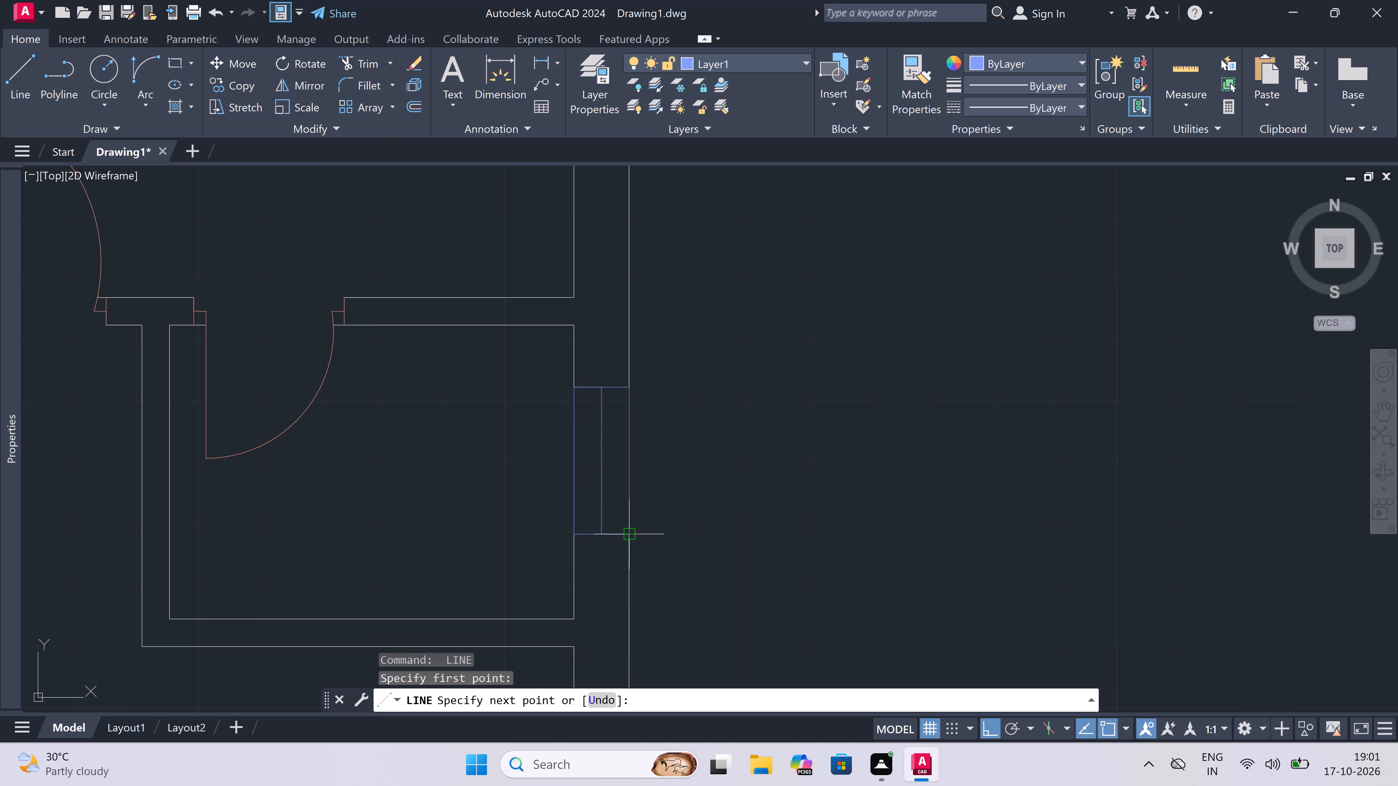
In the right column's second unit, draw the upper-right room's window in the right exterior wall: end lines joined by a 4' centre line.
{"action": "key", "text": "Escape"}
{"action": "scroll", "coordinate": [516, 551], "scroll_direction": "down", "scroll_amount": 5}
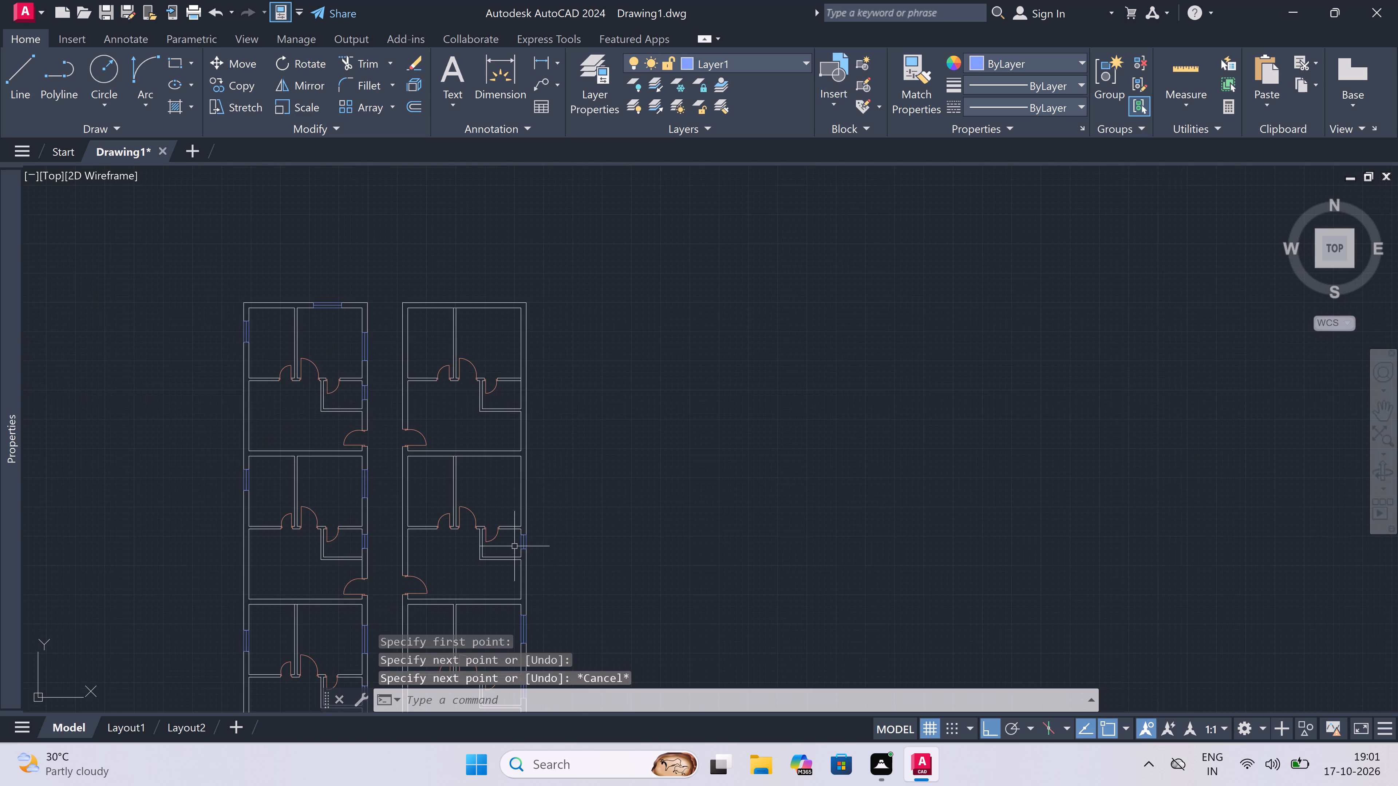
{"action": "scroll", "coordinate": [520, 496], "scroll_direction": "up", "scroll_amount": 3}
{"action": "key", "text": "space"}
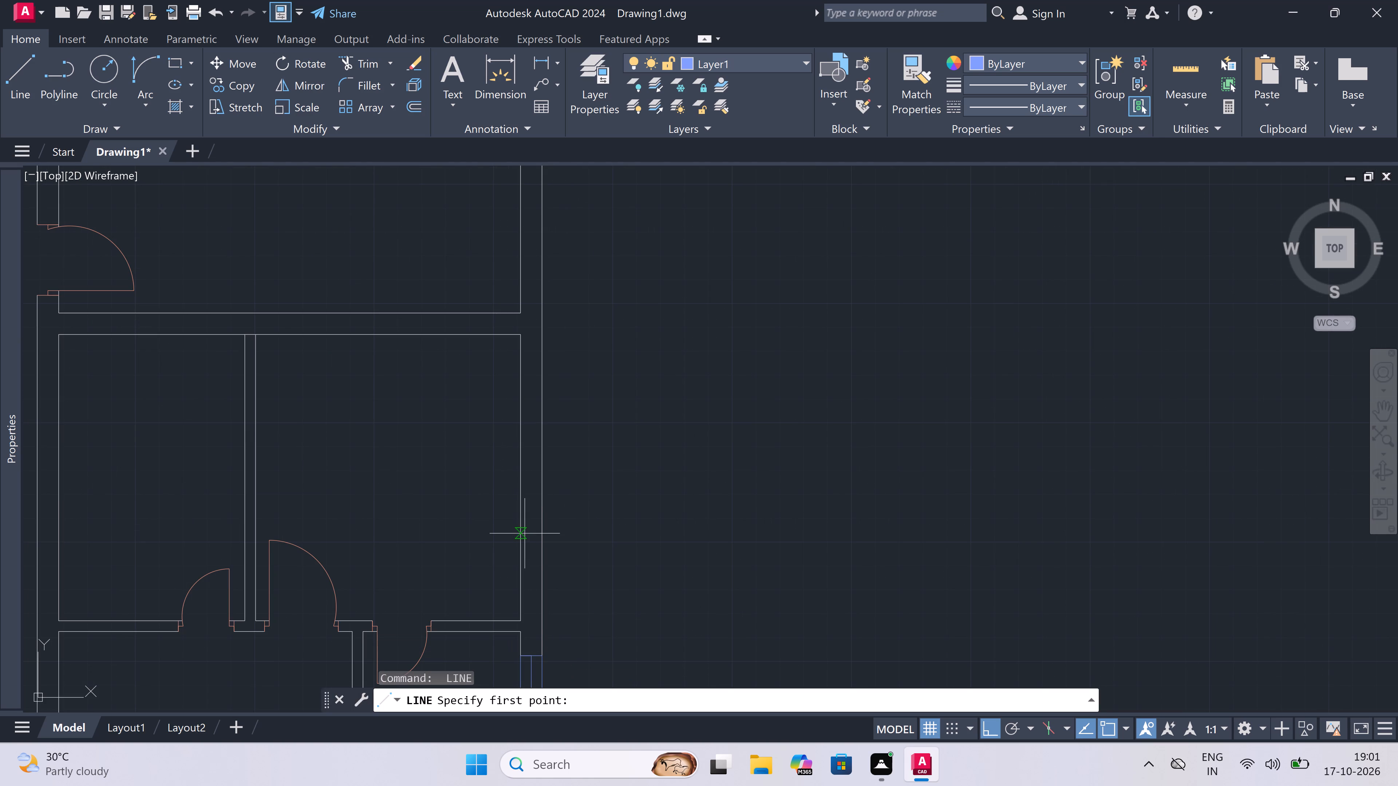
{"action": "left_click", "coordinate": [525, 532]}
{"action": "double_click", "coordinate": [541, 530]}
{"action": "left_click", "coordinate": [526, 530]}
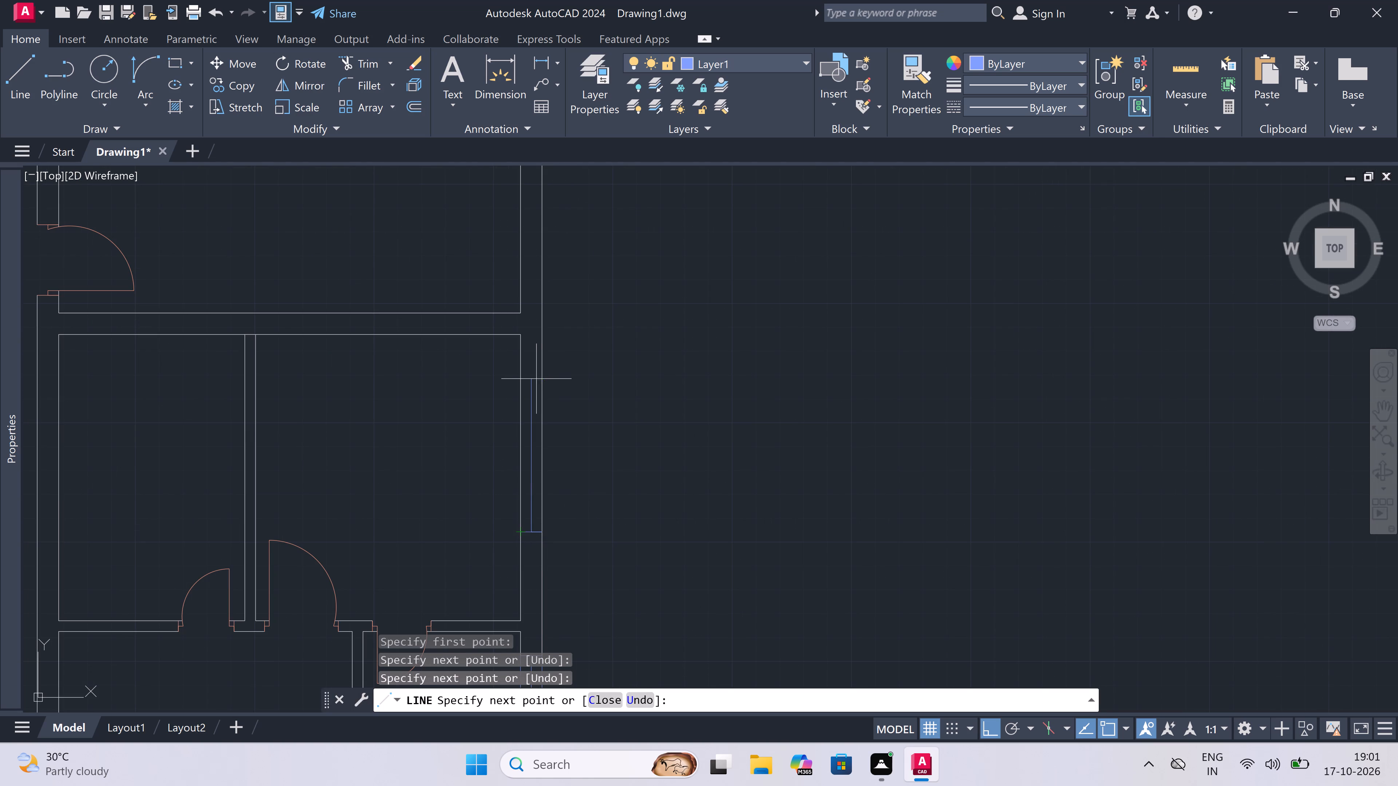
{"action": "type", "text": "4'"}
{"action": "key", "text": "space"}
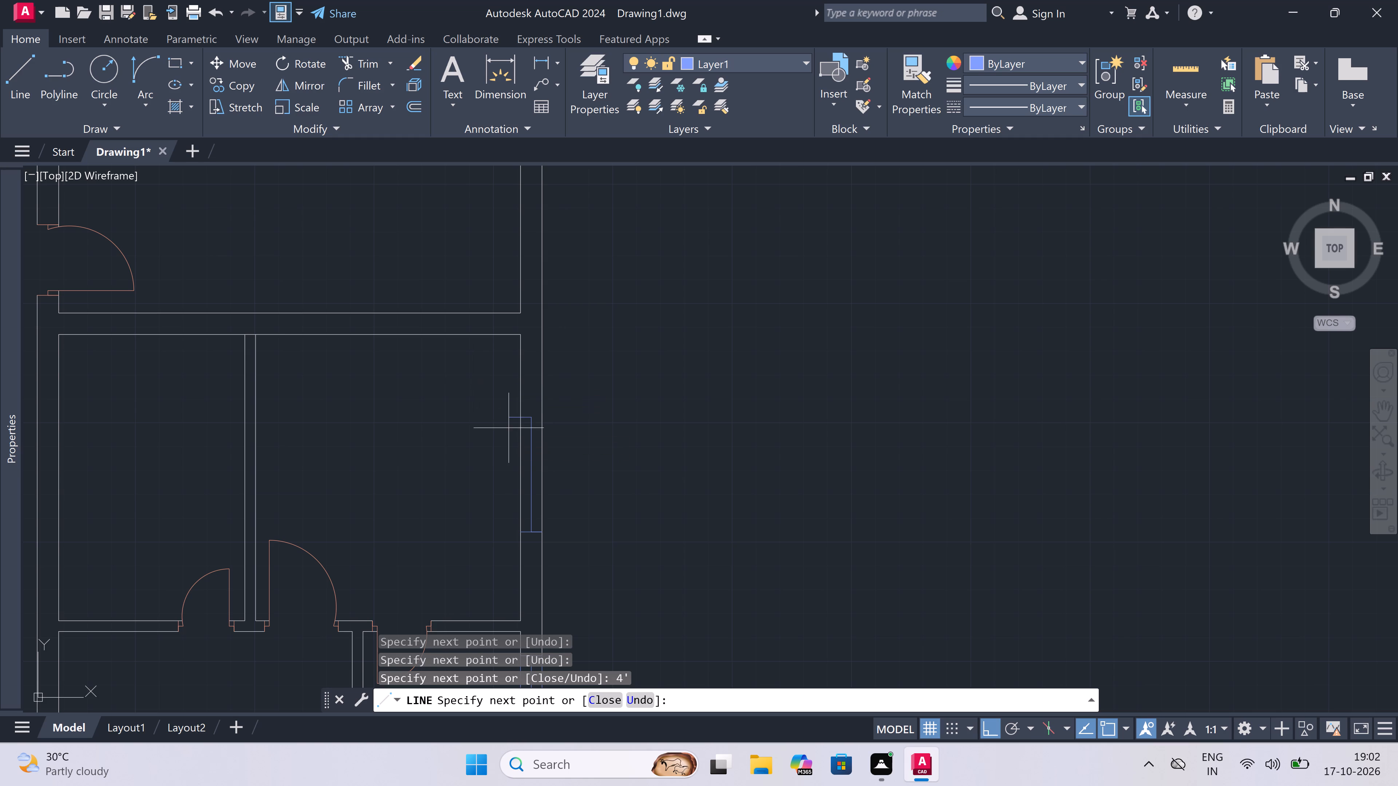
{"action": "scroll", "coordinate": [512, 427], "scroll_direction": "up", "scroll_amount": 2}
{"action": "left_click", "coordinate": [537, 401]}
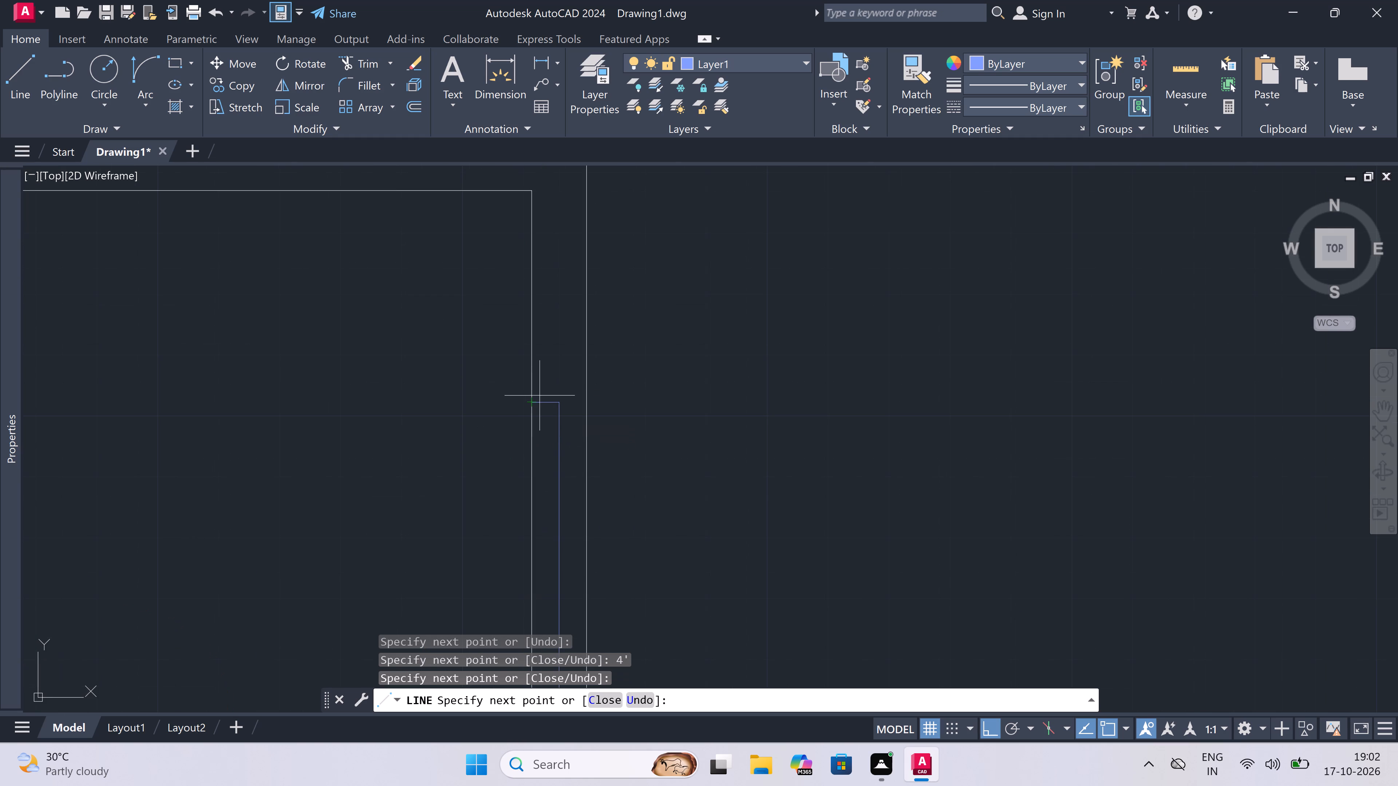
{"action": "left_click", "coordinate": [587, 405]}
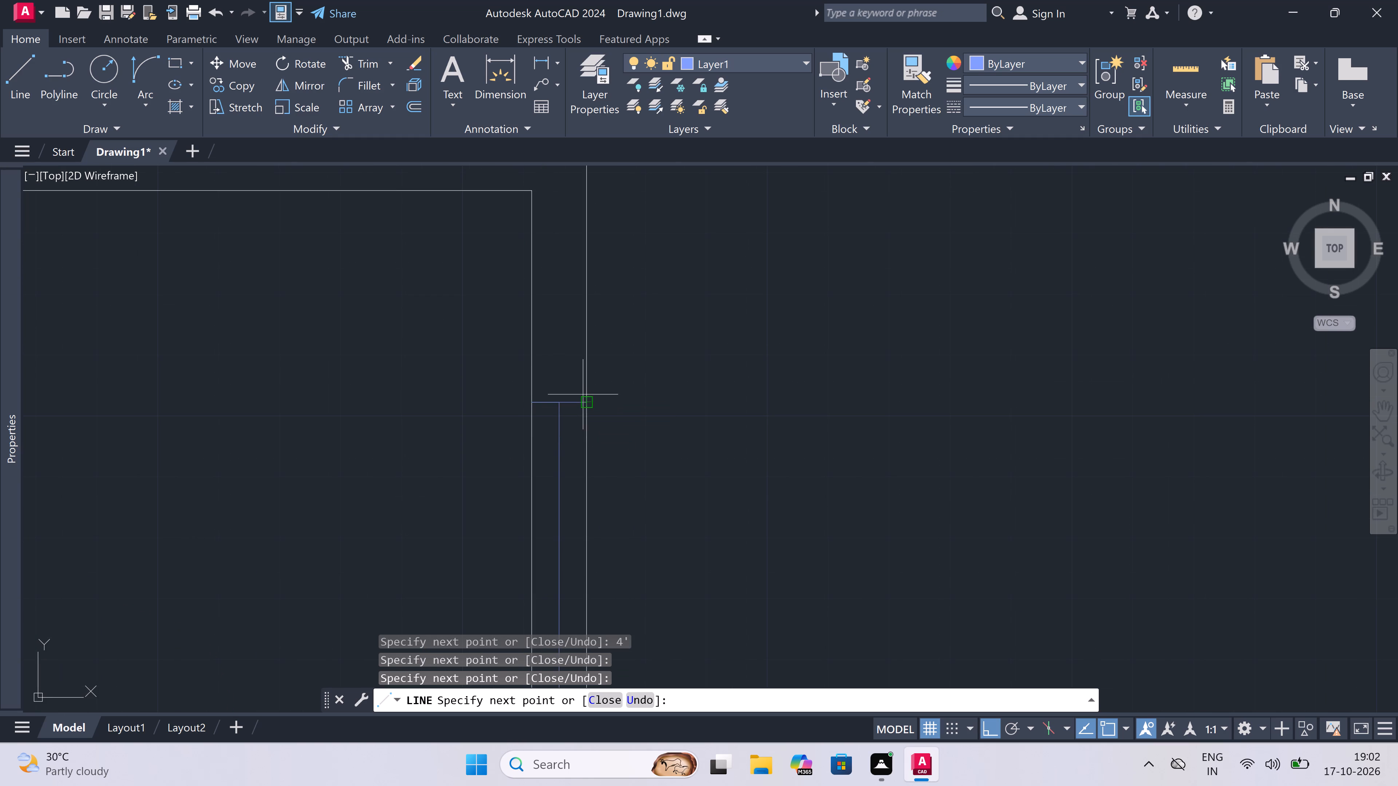
{"action": "key", "text": "Escape"}
Trim both exterior wall lines between the end lines of the second unit's 4' window.
{"action": "scroll", "coordinate": [546, 322], "scroll_direction": "down", "scroll_amount": 3}
{"action": "scroll", "coordinate": [544, 367], "scroll_direction": "up", "scroll_amount": 3}
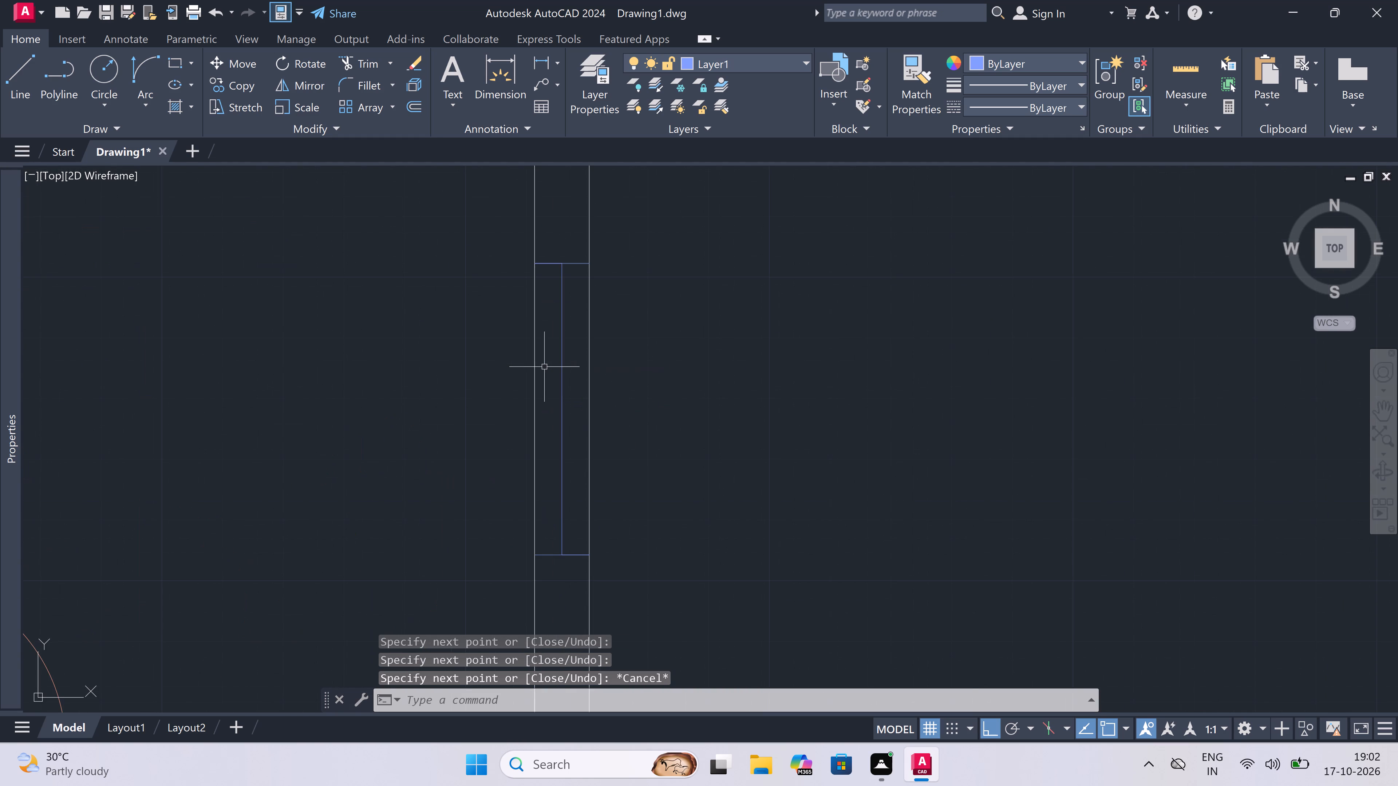
{"action": "key", "text": "t"}
{"action": "key", "text": "r"}
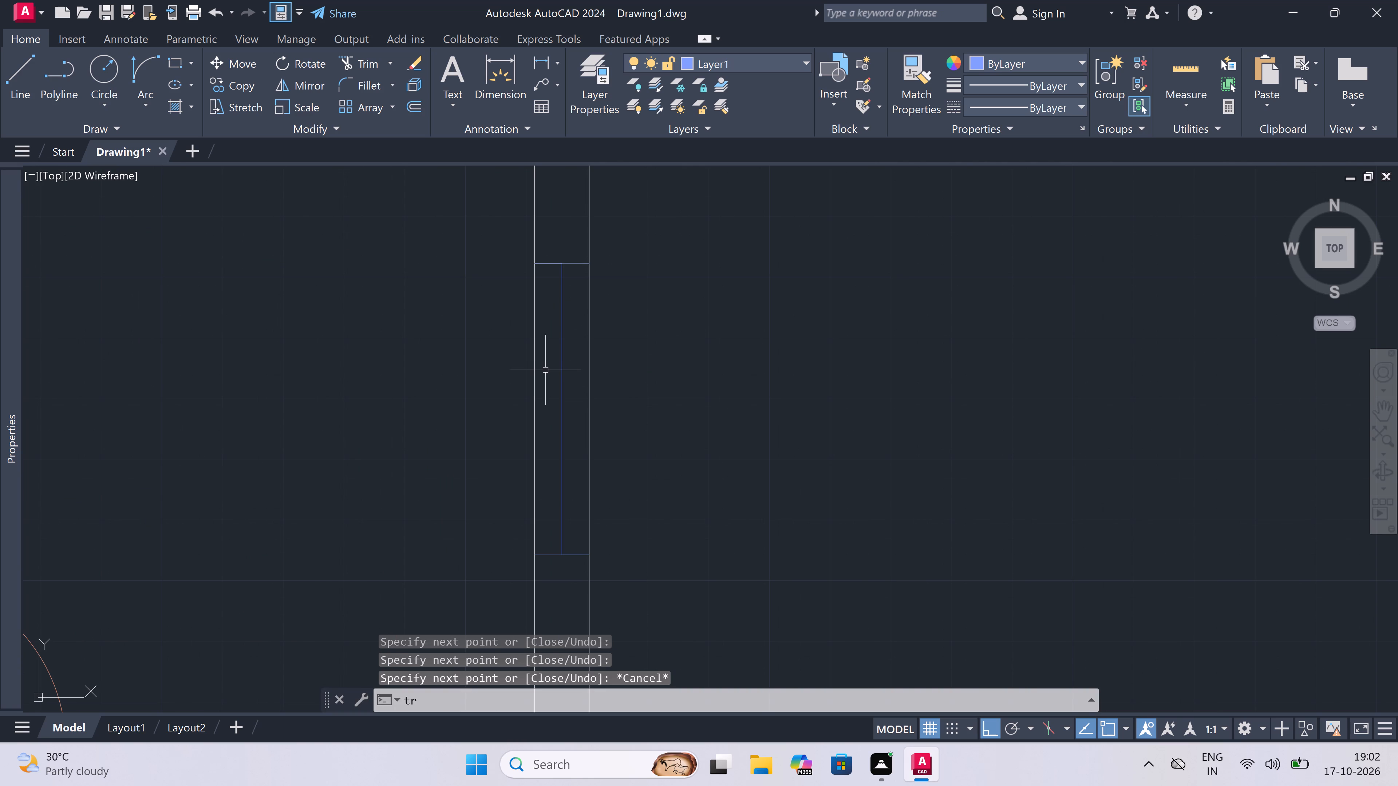
{"action": "key", "text": "space"}
{"action": "left_click", "coordinate": [545, 374]}
{"action": "double_click", "coordinate": [497, 421]}
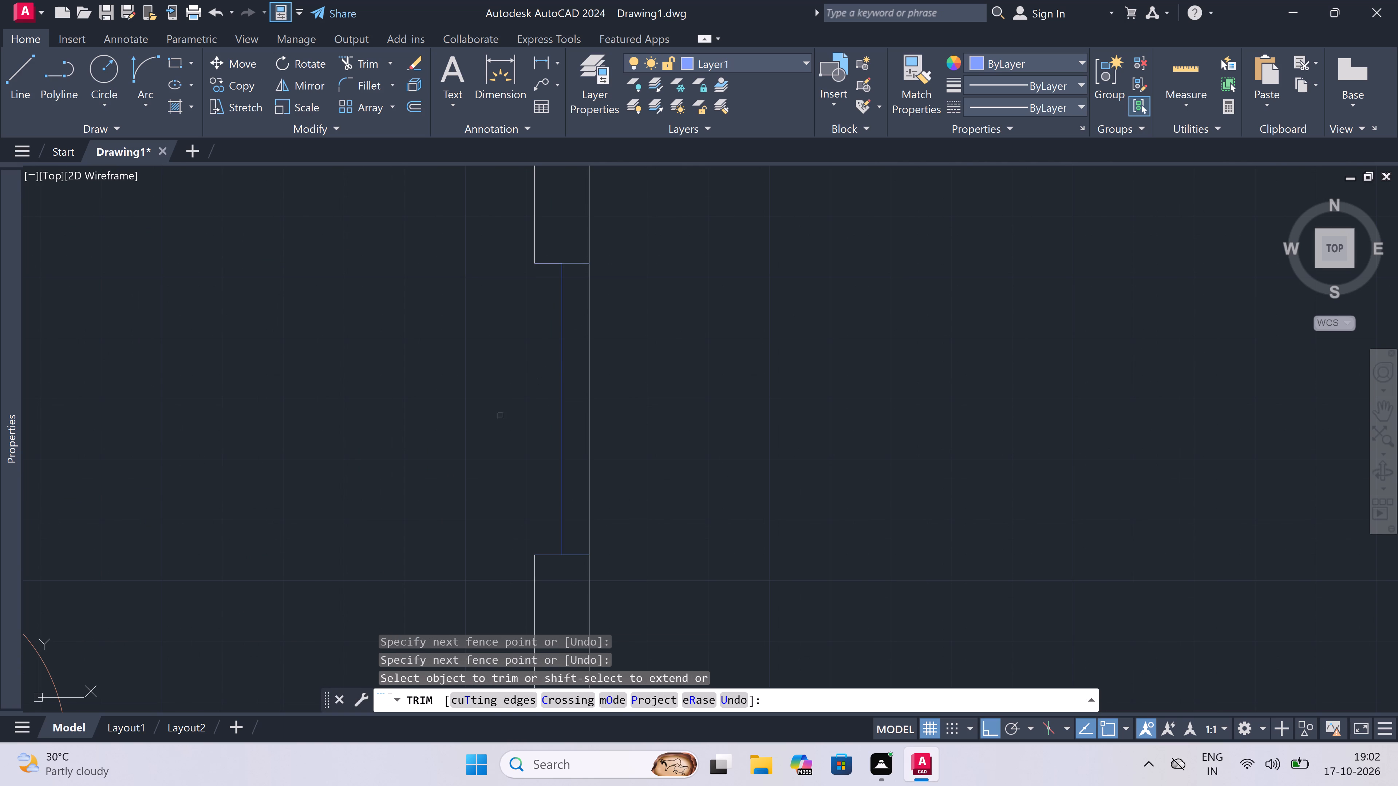
{"action": "left_click", "coordinate": [580, 376]}
{"action": "double_click", "coordinate": [657, 439]}
{"action": "key", "text": "Escape"}
Draw the inner and outer face lines of the second unit's 4' window between its two end lines.
{"action": "key", "text": "l"}
{"action": "key", "text": "space"}
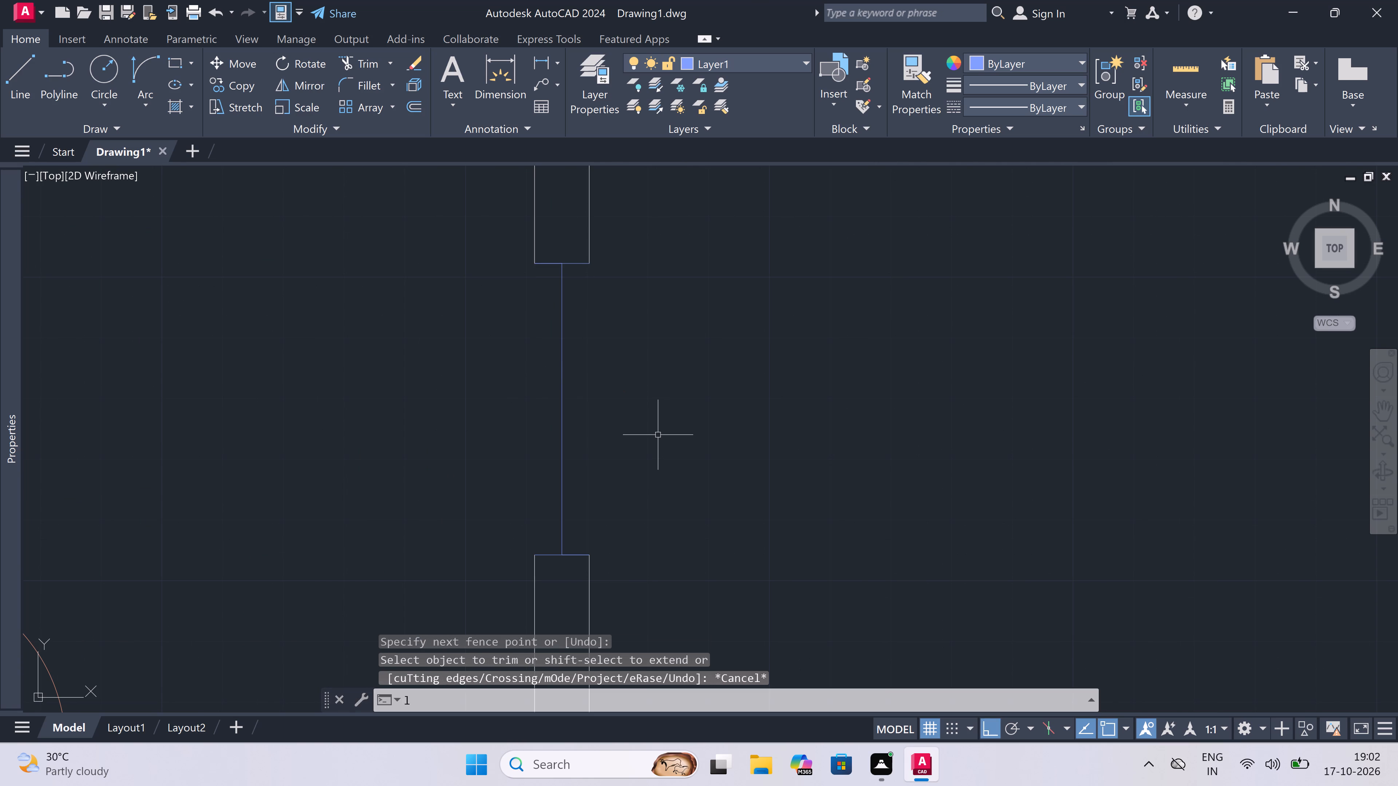
{"action": "left_click", "coordinate": [533, 259]}
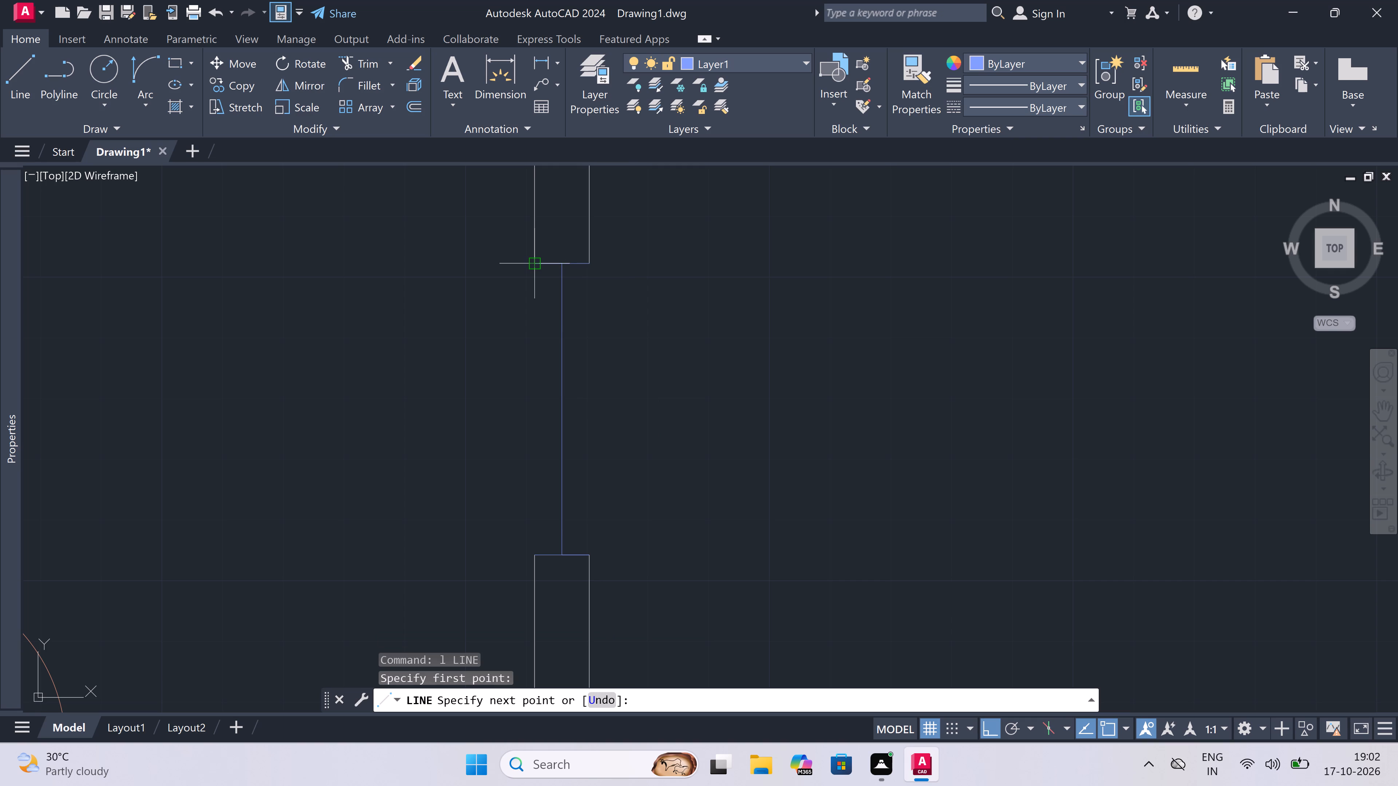
{"action": "left_click", "coordinate": [541, 554]}
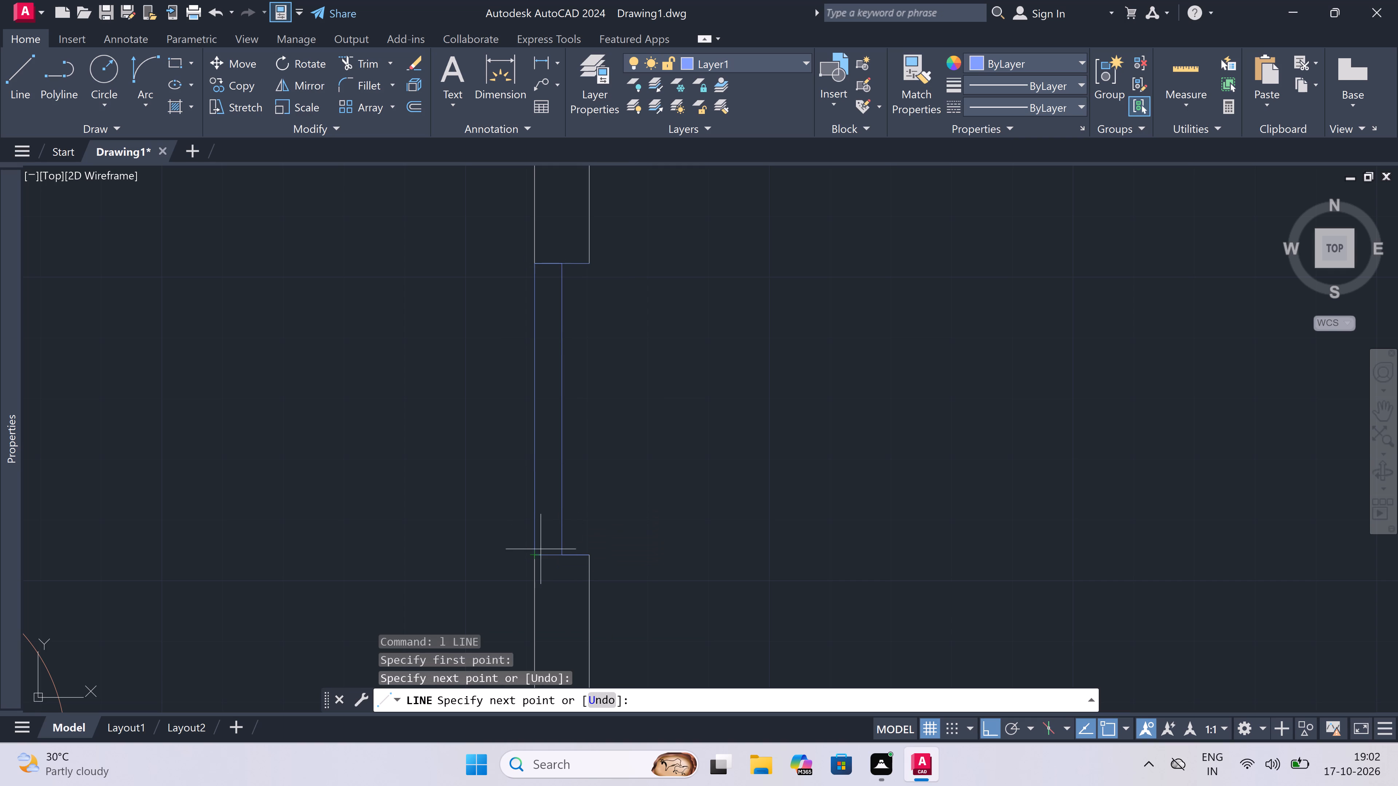
{"action": "key", "text": "Escape"}
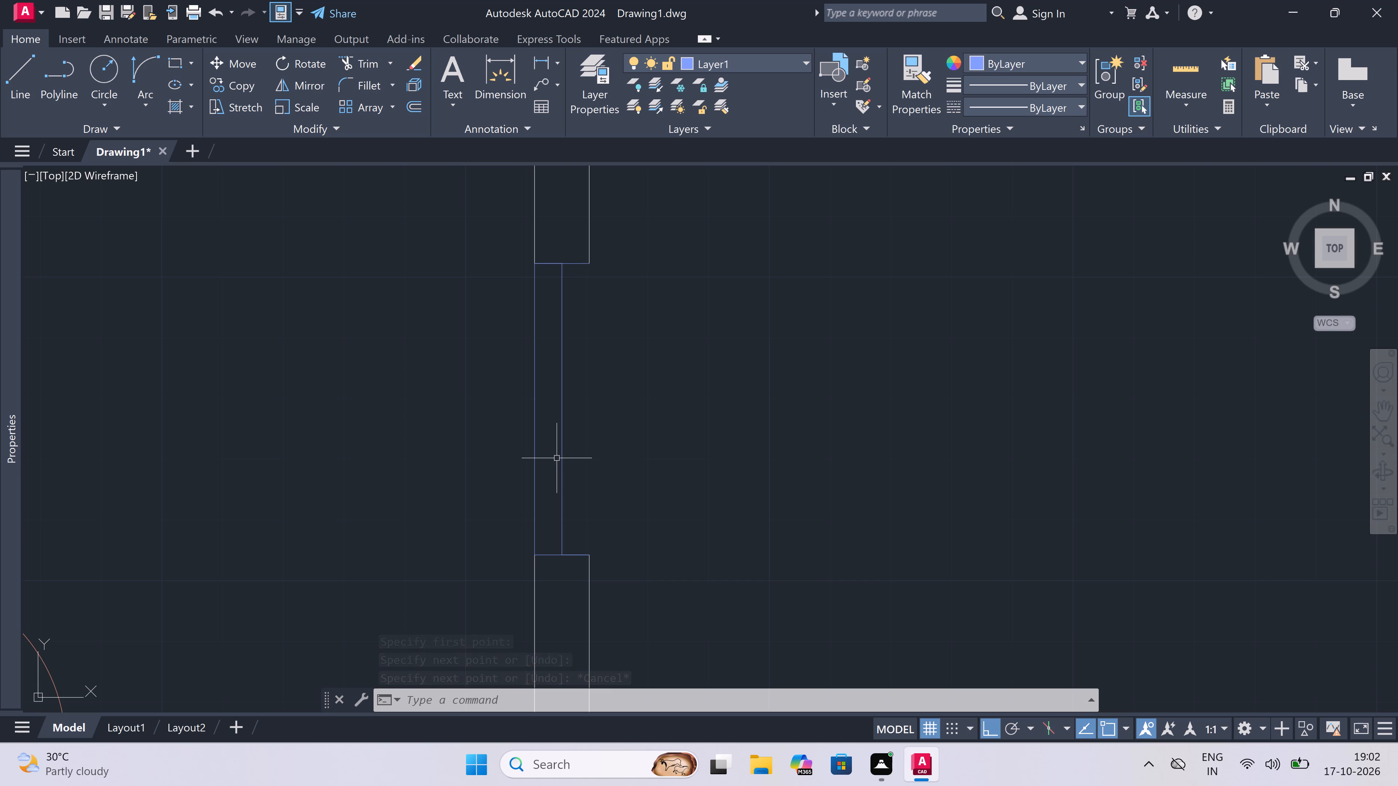
{"action": "key", "text": "space"}
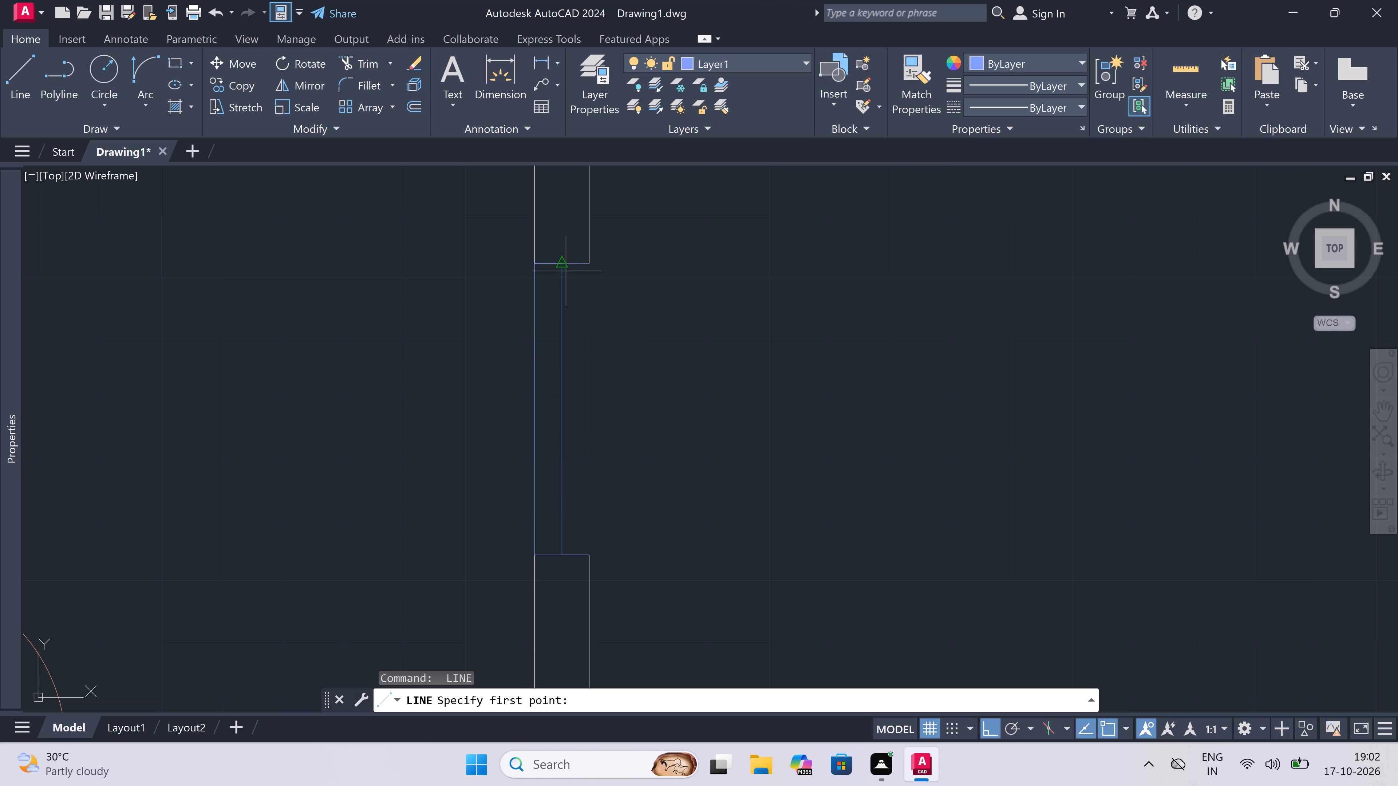
{"action": "left_click", "coordinate": [588, 261]}
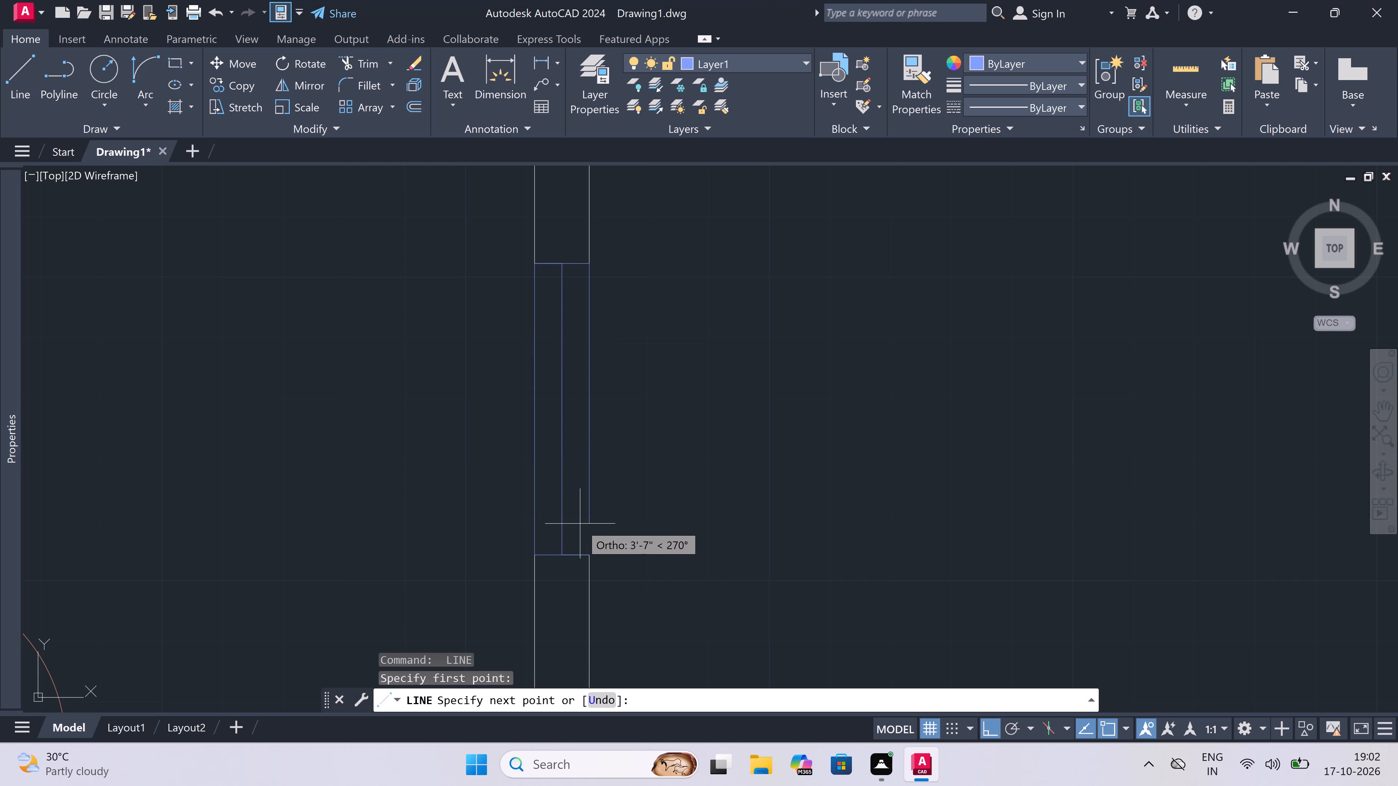
{"action": "triple_click", "coordinate": [589, 555]}
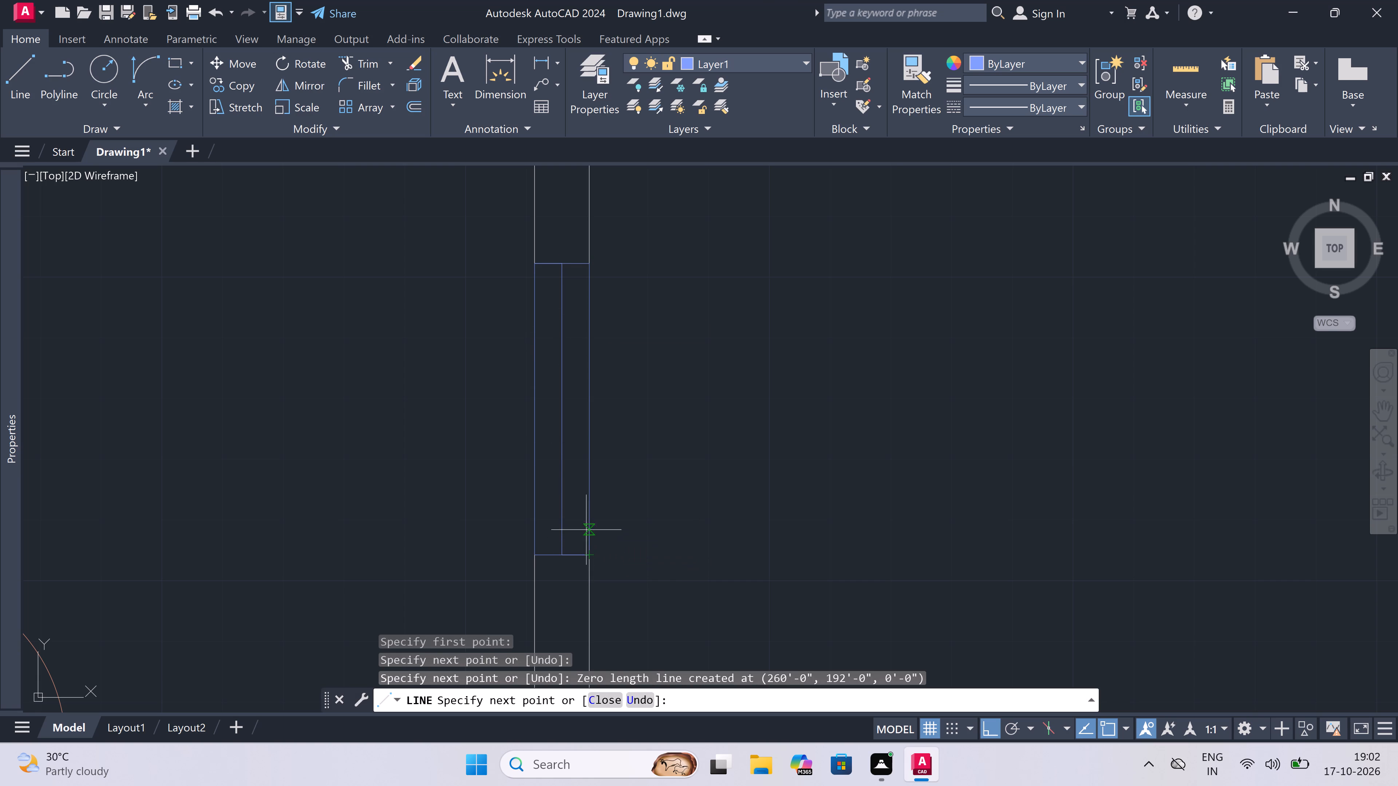
{"action": "key", "text": "Escape"}
In the right column's top unit, draw the small room's window in the right exterior wall: end lines joined by a 2' centre line.
{"action": "key", "text": "space"}
{"action": "scroll", "coordinate": [491, 537], "scroll_direction": "down", "scroll_amount": 5}
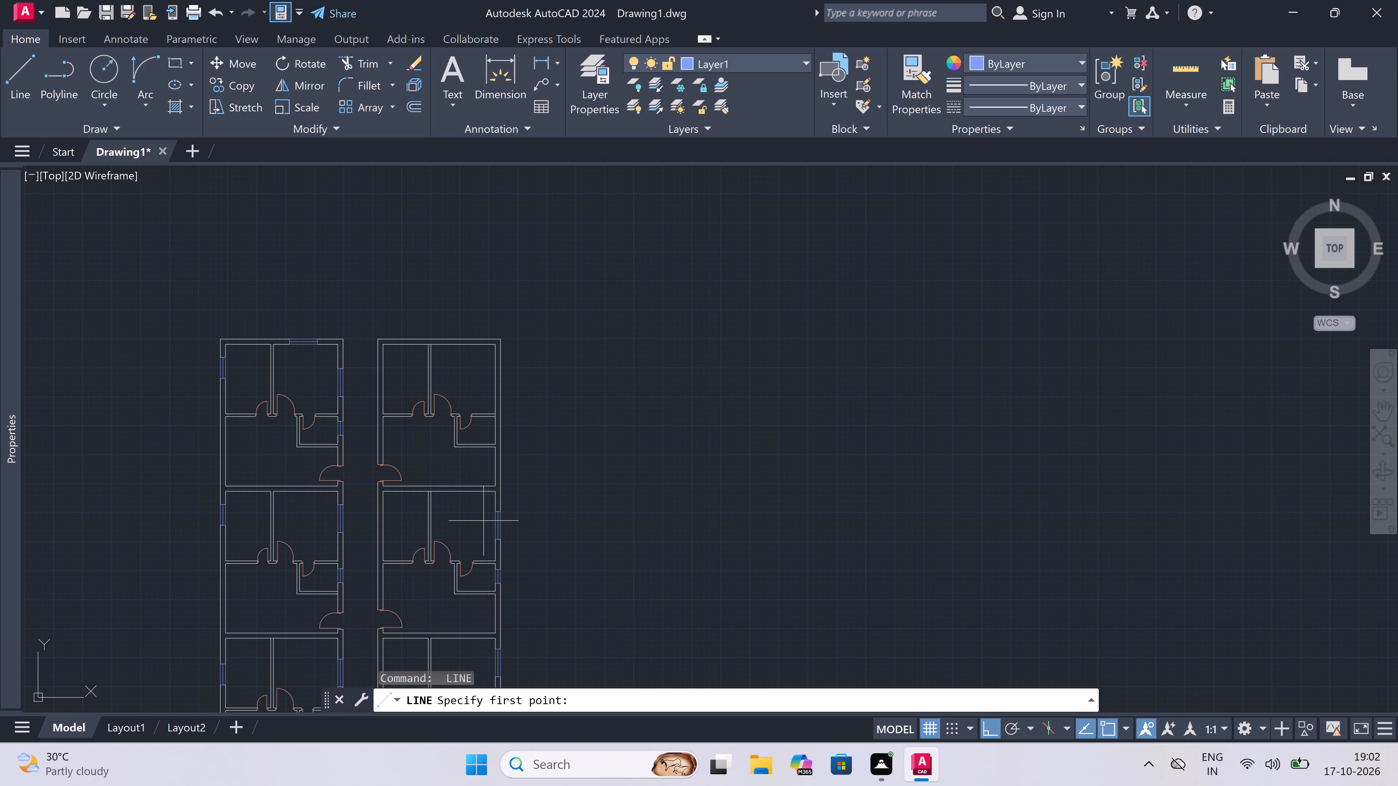
{"action": "scroll", "coordinate": [495, 428], "scroll_direction": "up", "scroll_amount": 3}
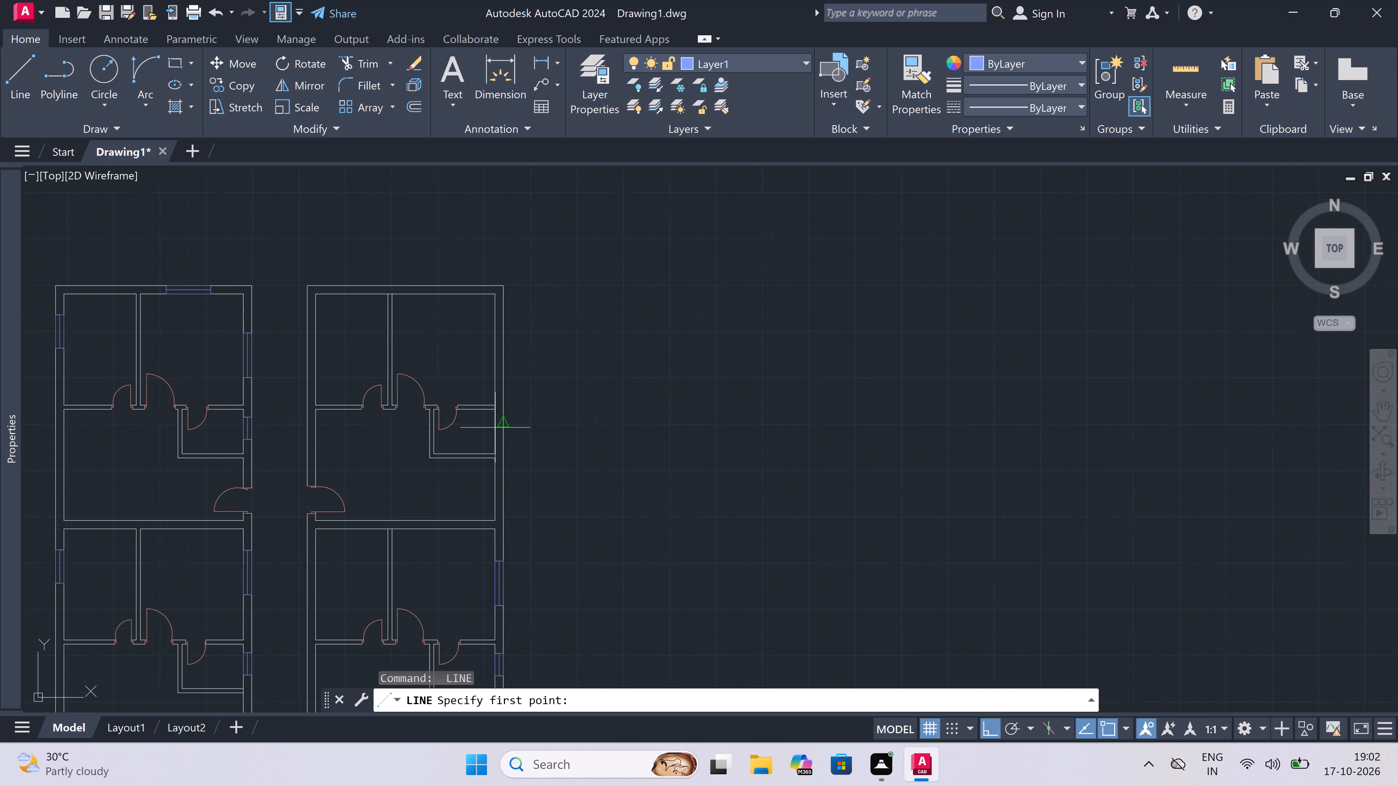
{"action": "scroll", "coordinate": [495, 428], "scroll_direction": "up", "scroll_amount": 1}
{"action": "double_click", "coordinate": [496, 482]}
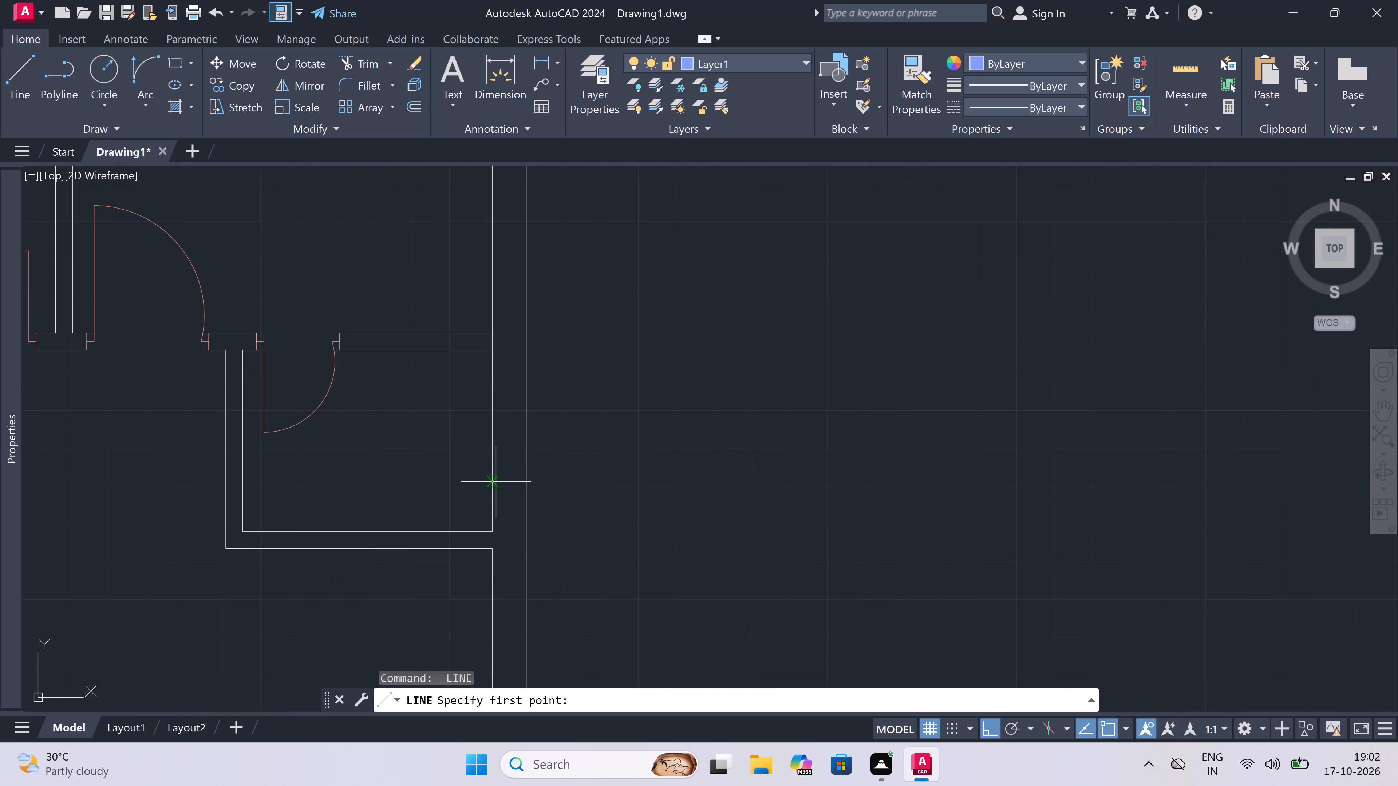
{"action": "double_click", "coordinate": [521, 485]}
{"action": "triple_click", "coordinate": [509, 482]}
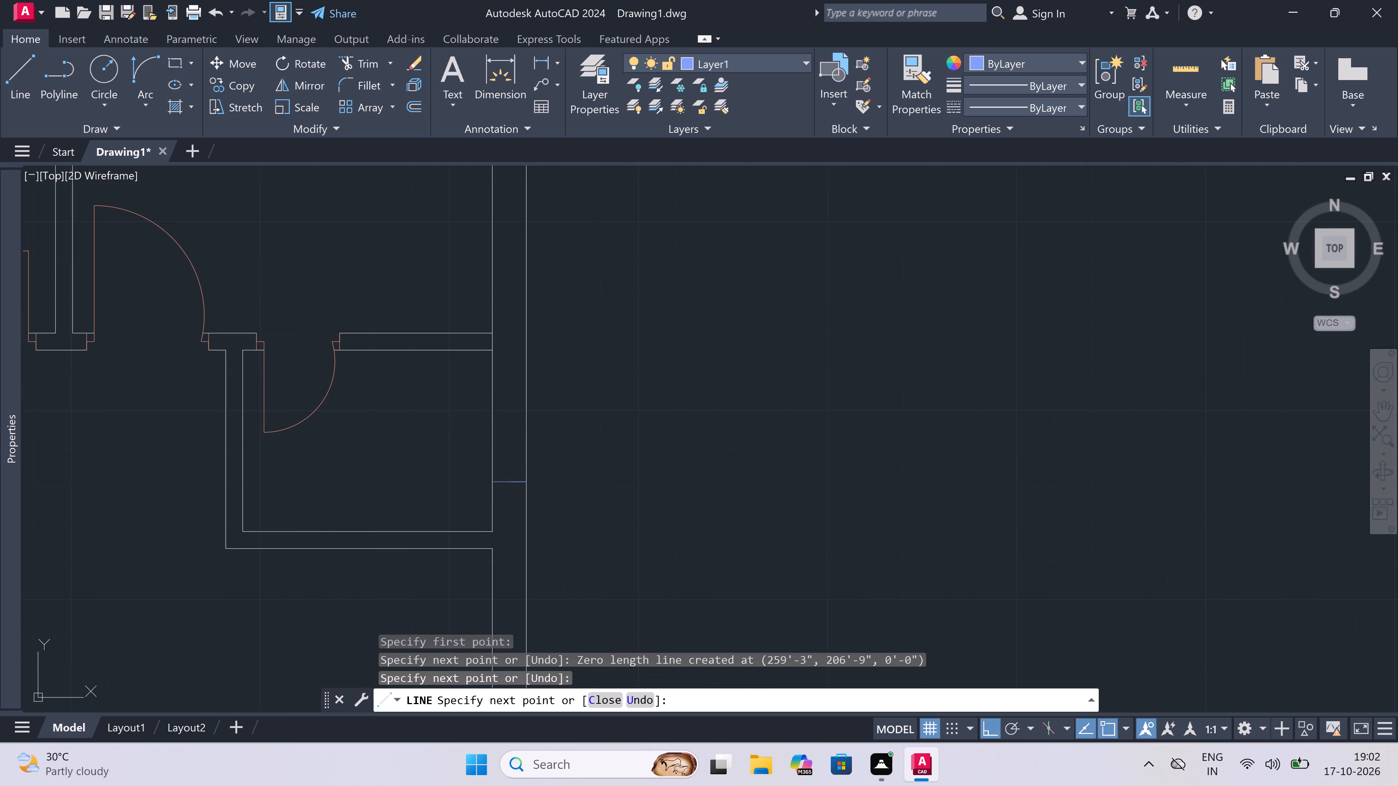
{"action": "type", "text": "2'"}
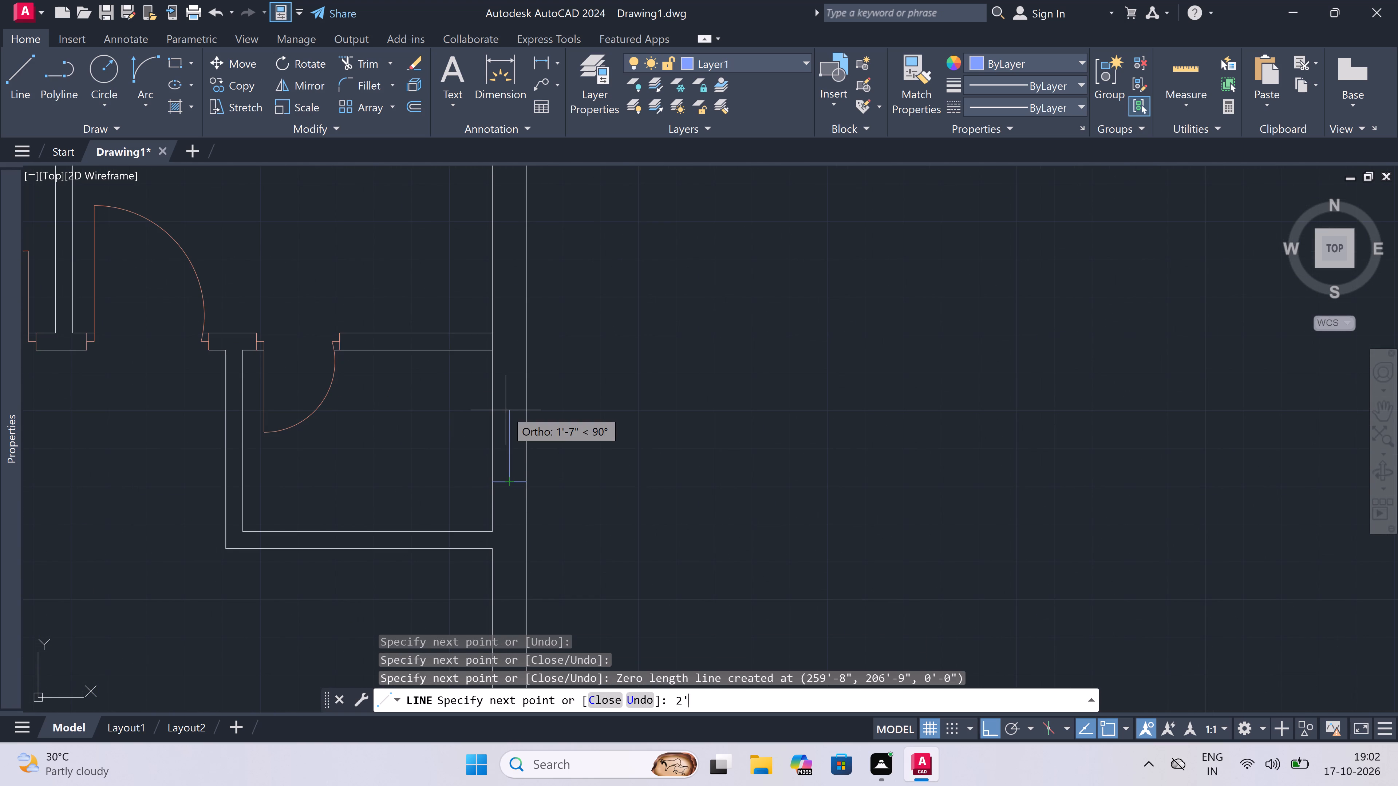
{"action": "key", "text": "space"}
{"action": "scroll", "coordinate": [506, 411], "scroll_direction": "up", "scroll_amount": 2}
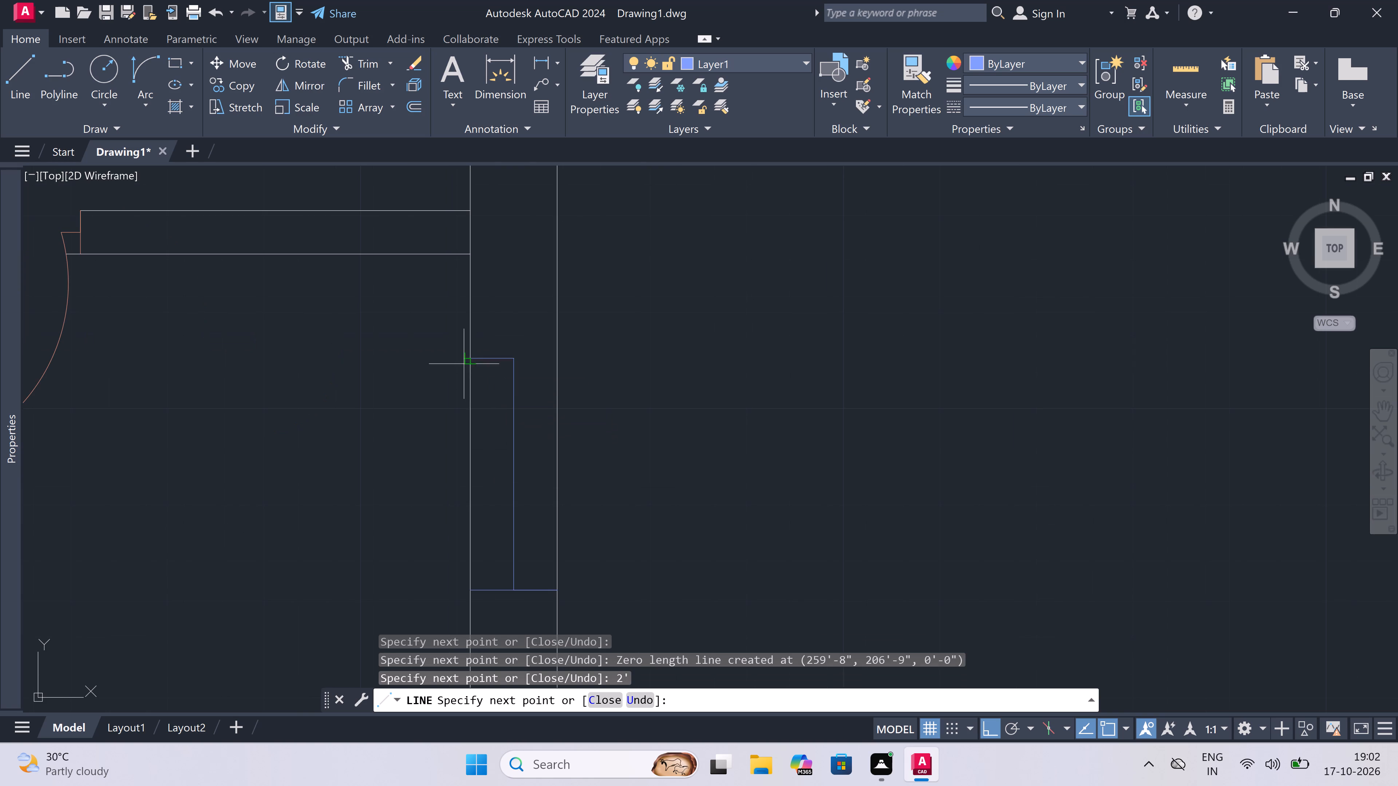
{"action": "double_click", "coordinate": [466, 359]}
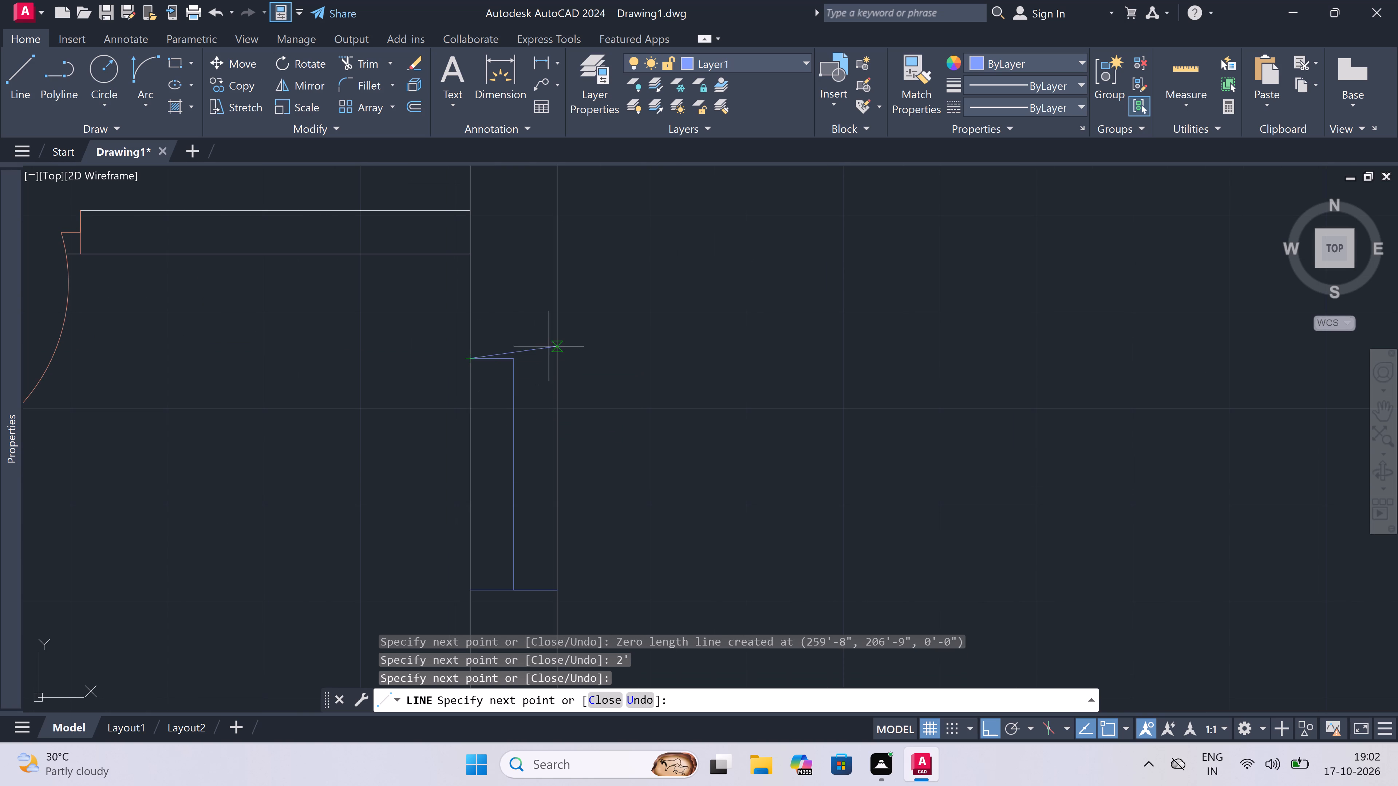
{"action": "double_click", "coordinate": [561, 362]}
{"action": "key", "text": "Escape"}
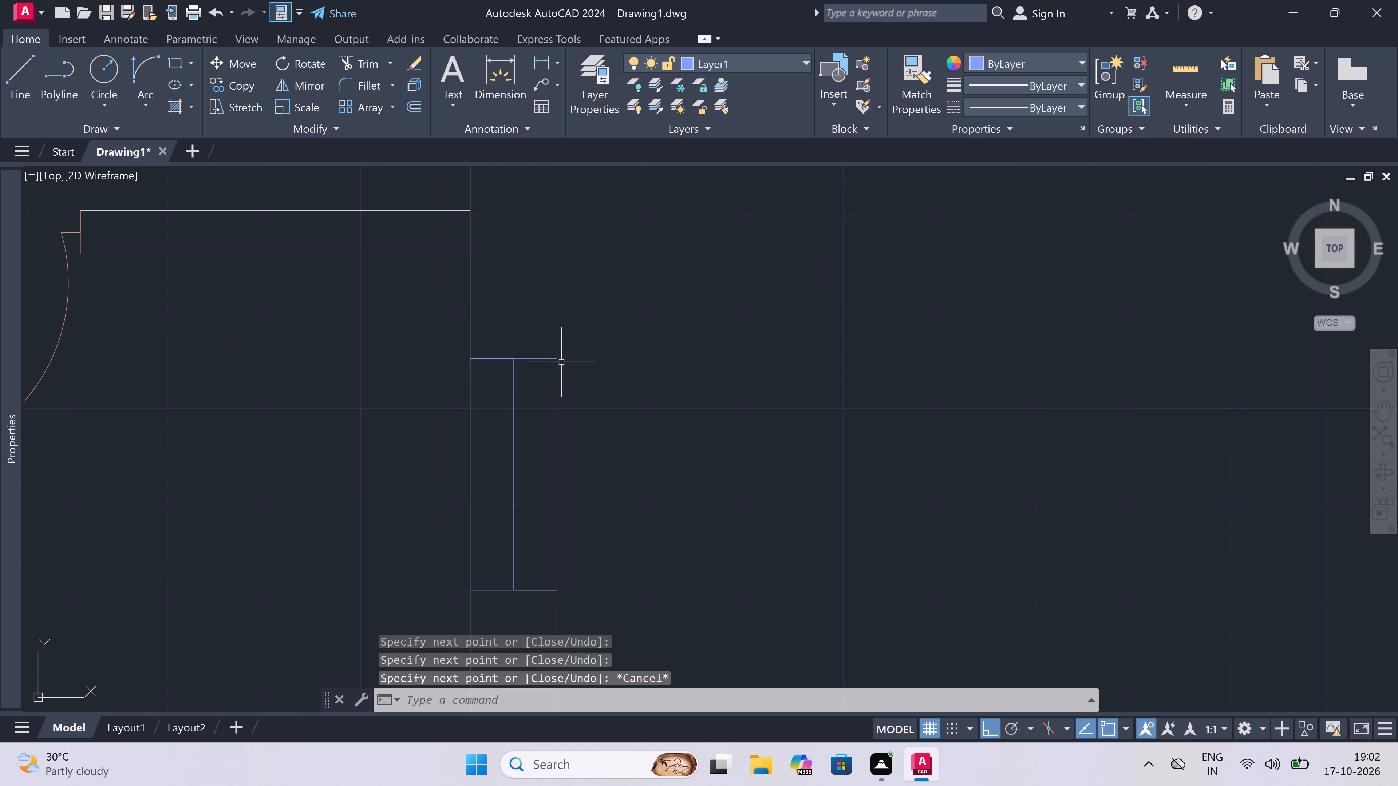
Trim both exterior wall lines between the end lines of the top unit's small-room window.
{"action": "key", "text": "t"}
{"action": "key", "text": "r"}
{"action": "key", "text": "space"}
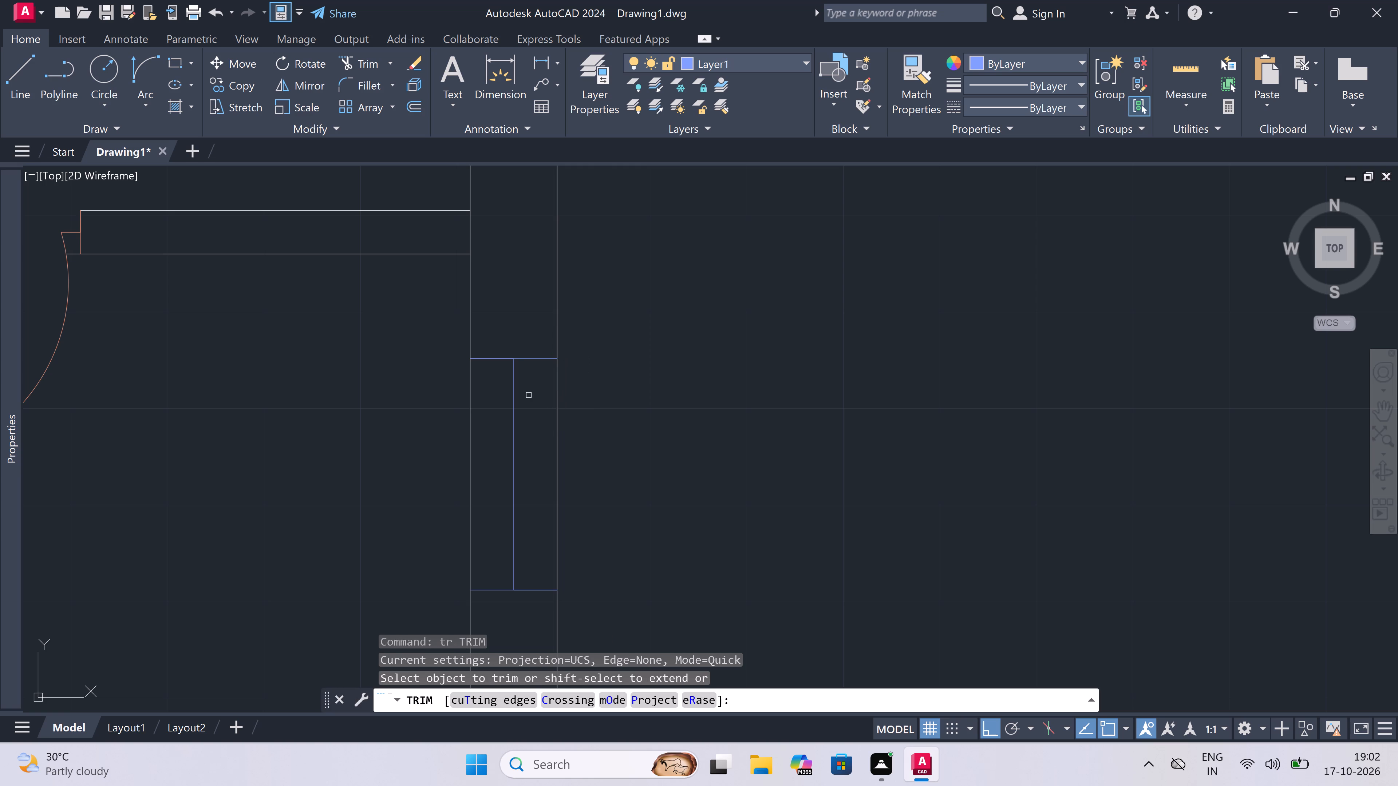
{"action": "double_click", "coordinate": [532, 399]}
{"action": "double_click", "coordinate": [603, 423]}
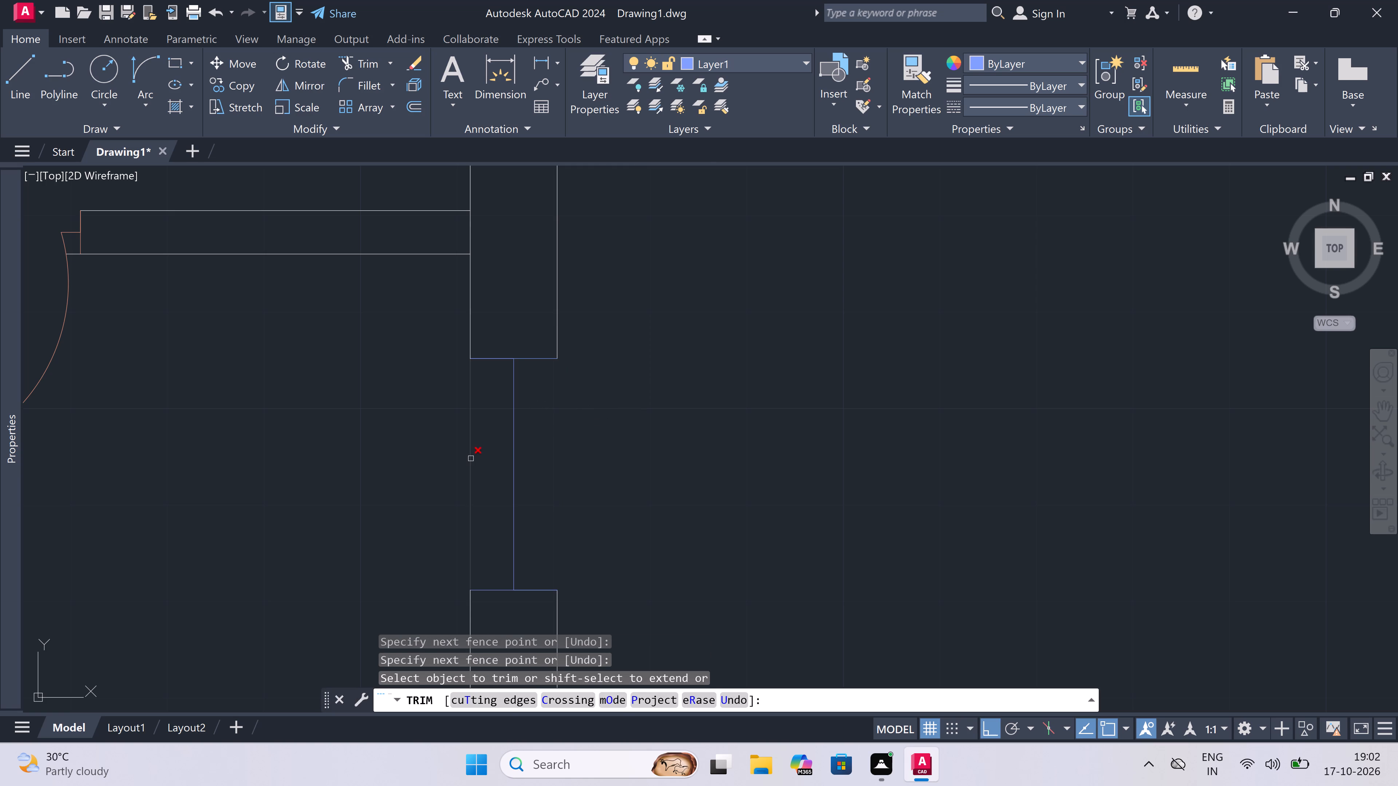
{"action": "double_click", "coordinate": [471, 458]}
Trim the exterior wall's inner line where the small room's upper partition meets it in the top unit.
{"action": "left_click", "coordinate": [457, 240]}
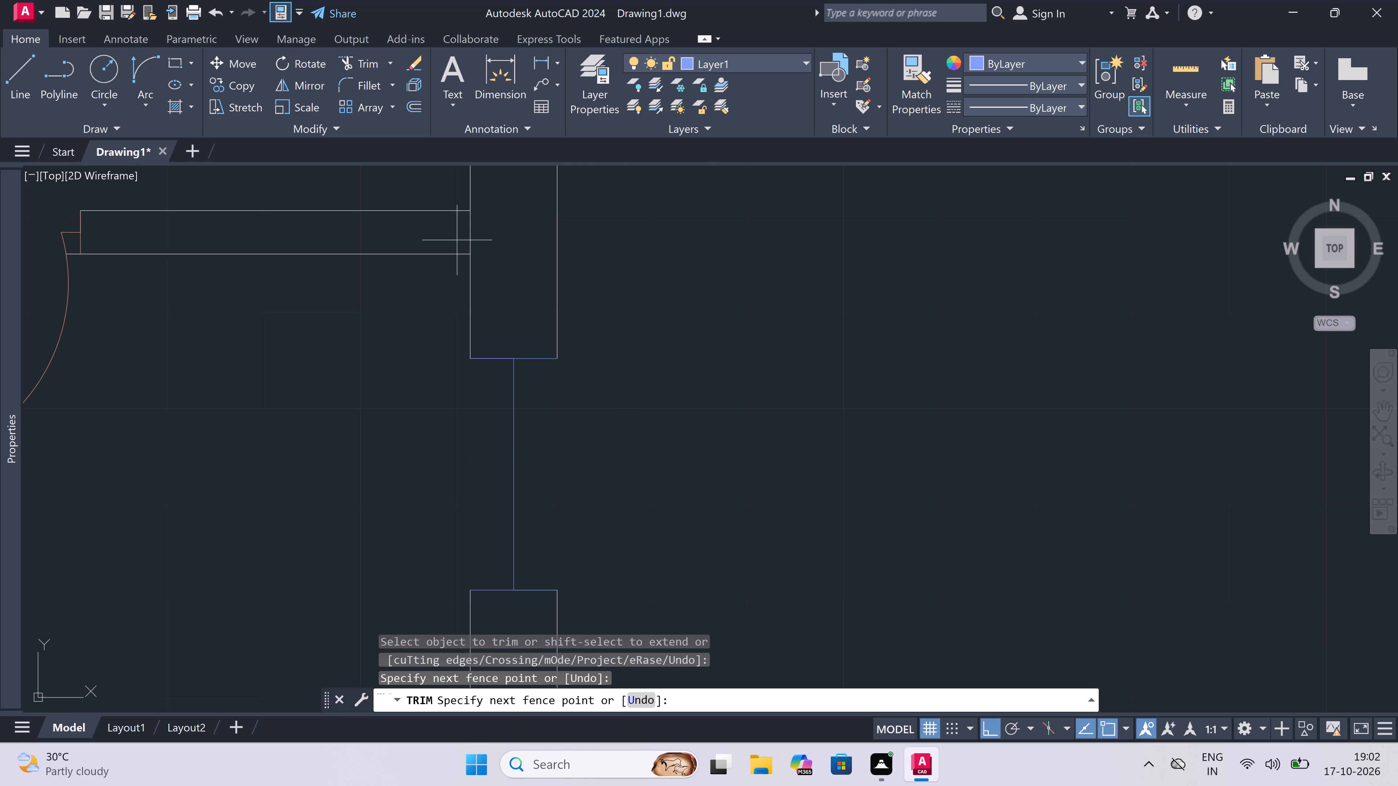
{"action": "double_click", "coordinate": [487, 239]}
{"action": "key", "text": "Escape"}
Draw the inner and outer face lines of the top unit's small-room window between its two end lines.
{"action": "type", "text": "l"}
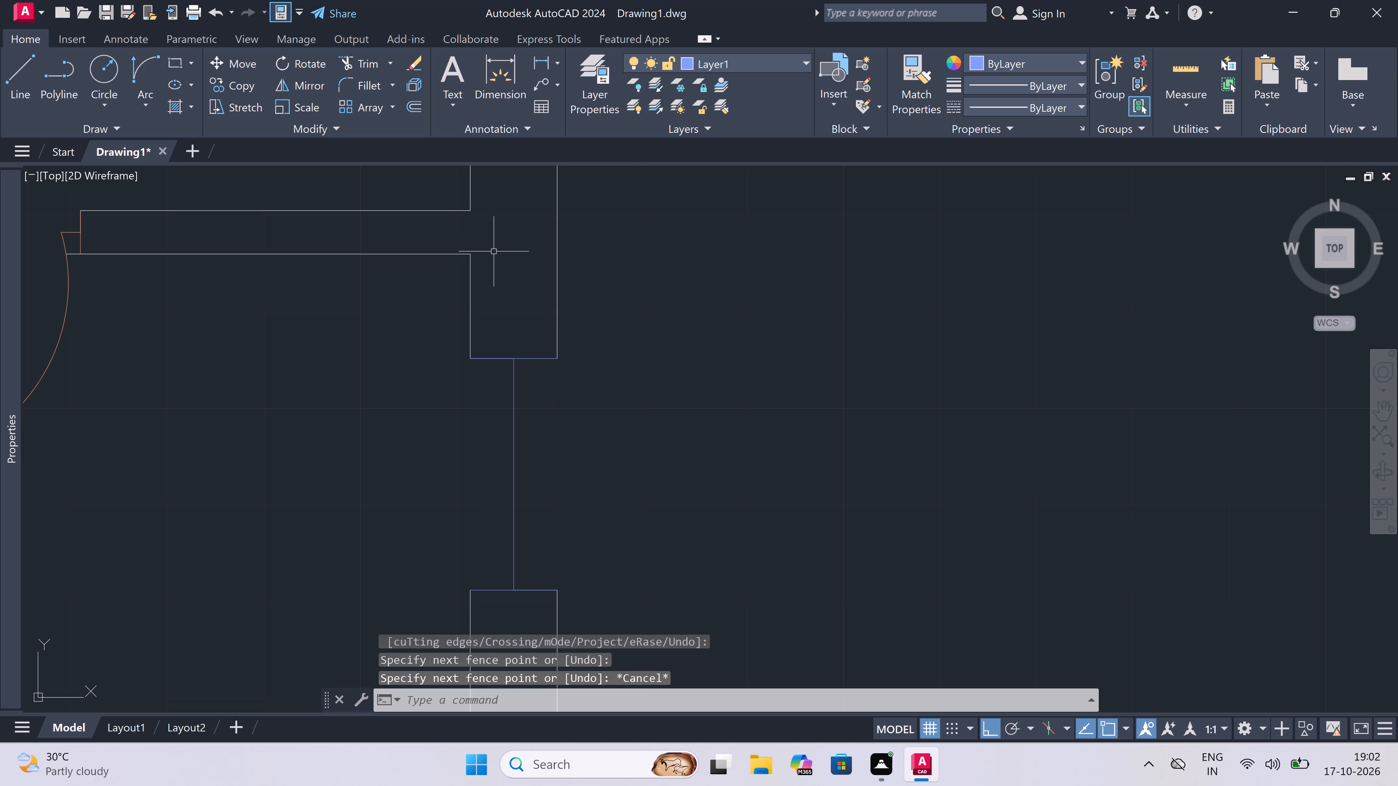
{"action": "key", "text": "space"}
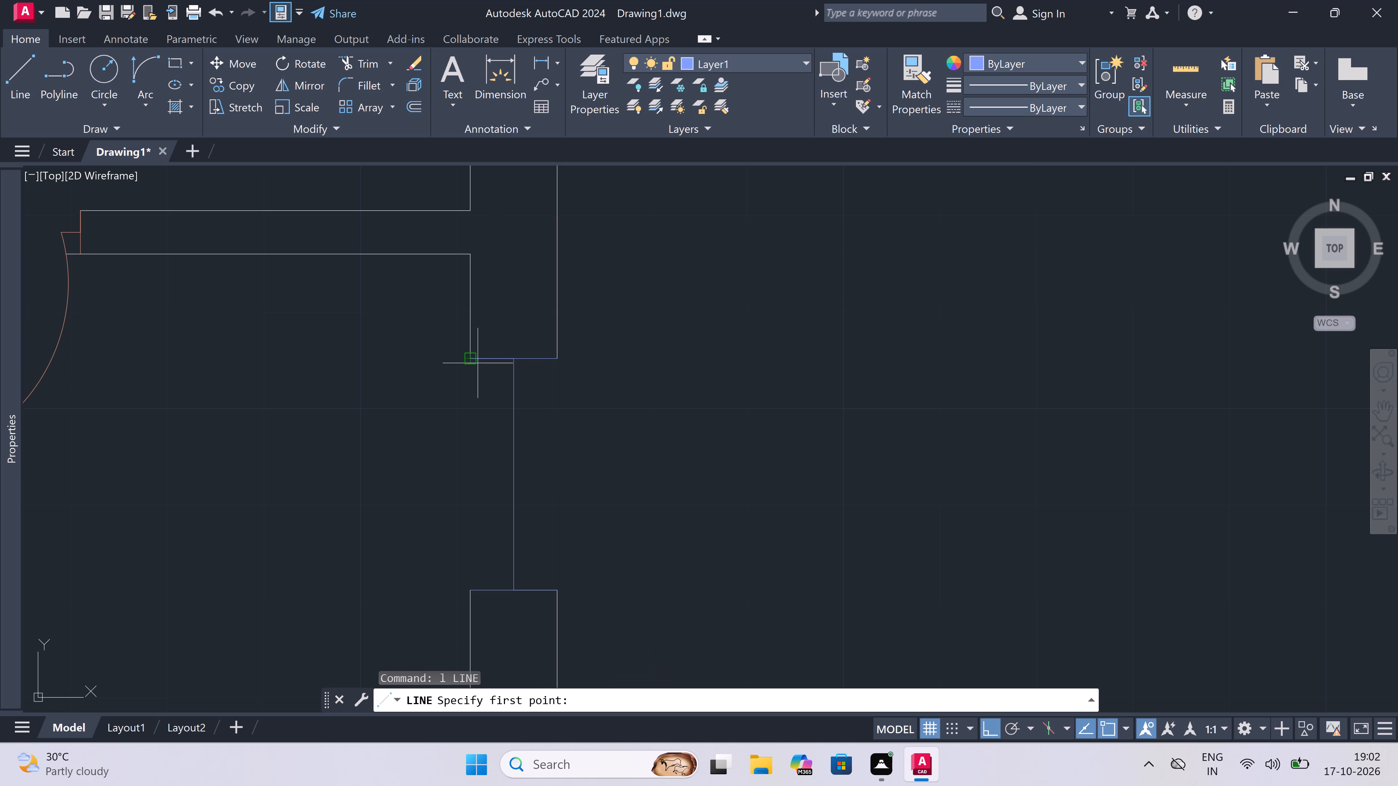
{"action": "double_click", "coordinate": [471, 358]}
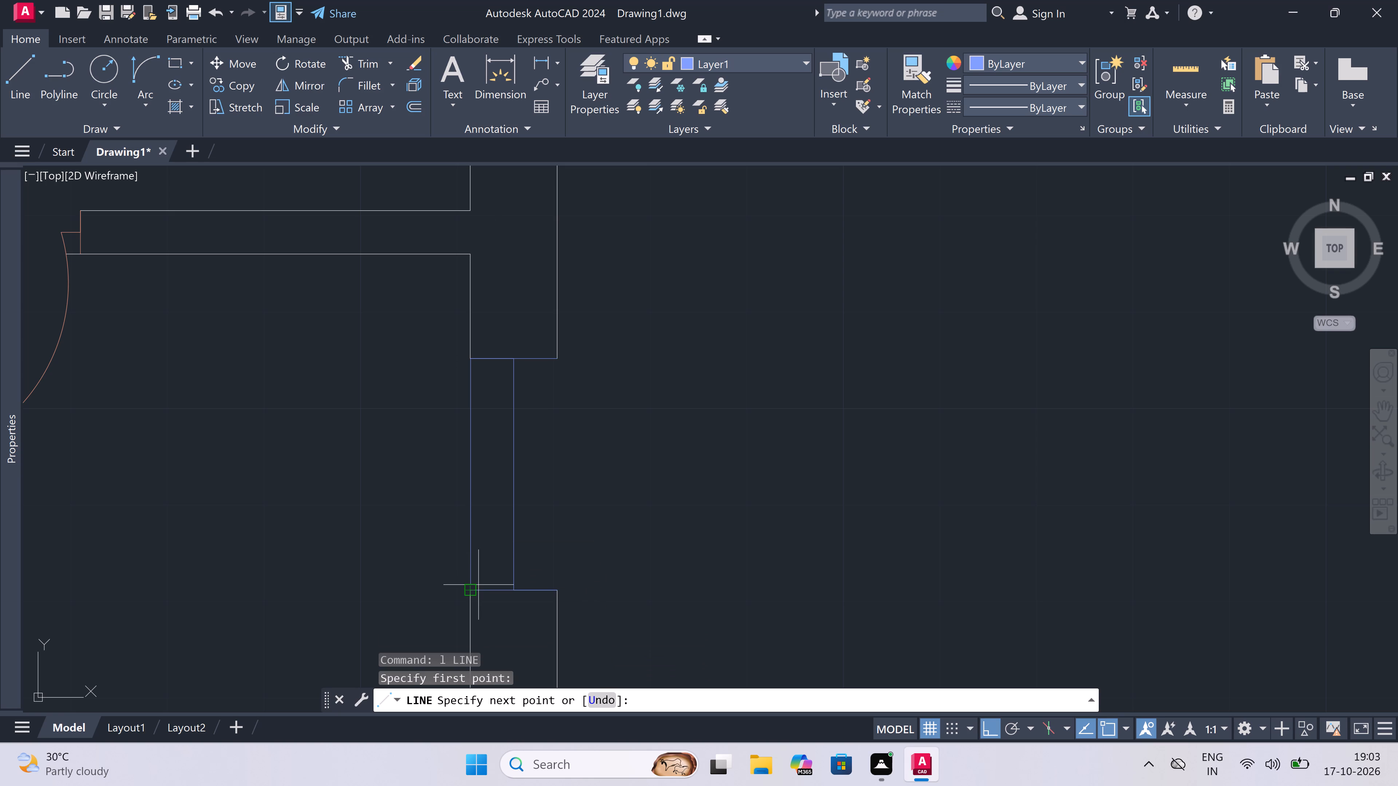
{"action": "double_click", "coordinate": [478, 585]}
{"action": "key", "text": "Escape"}
{"action": "key", "text": "space"}
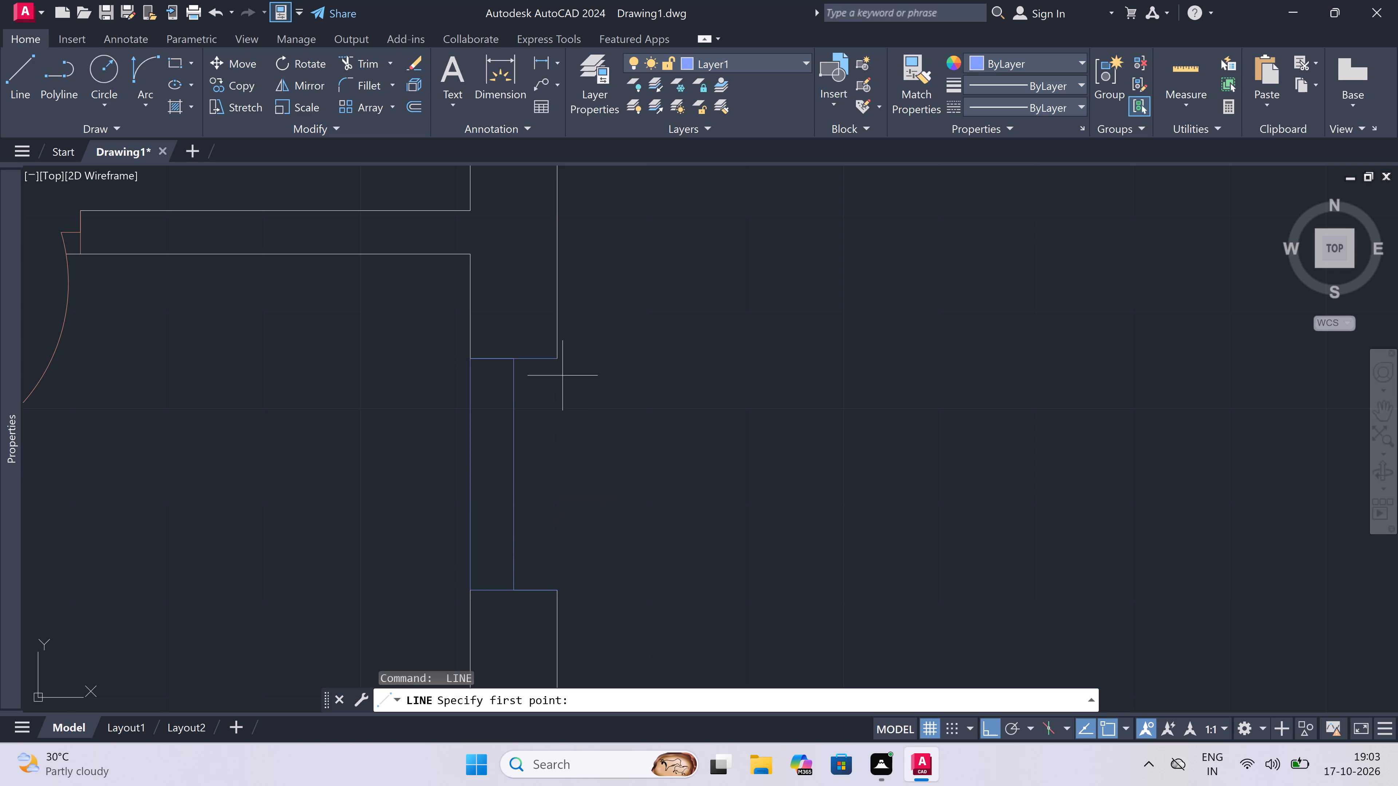
{"action": "double_click", "coordinate": [558, 356]}
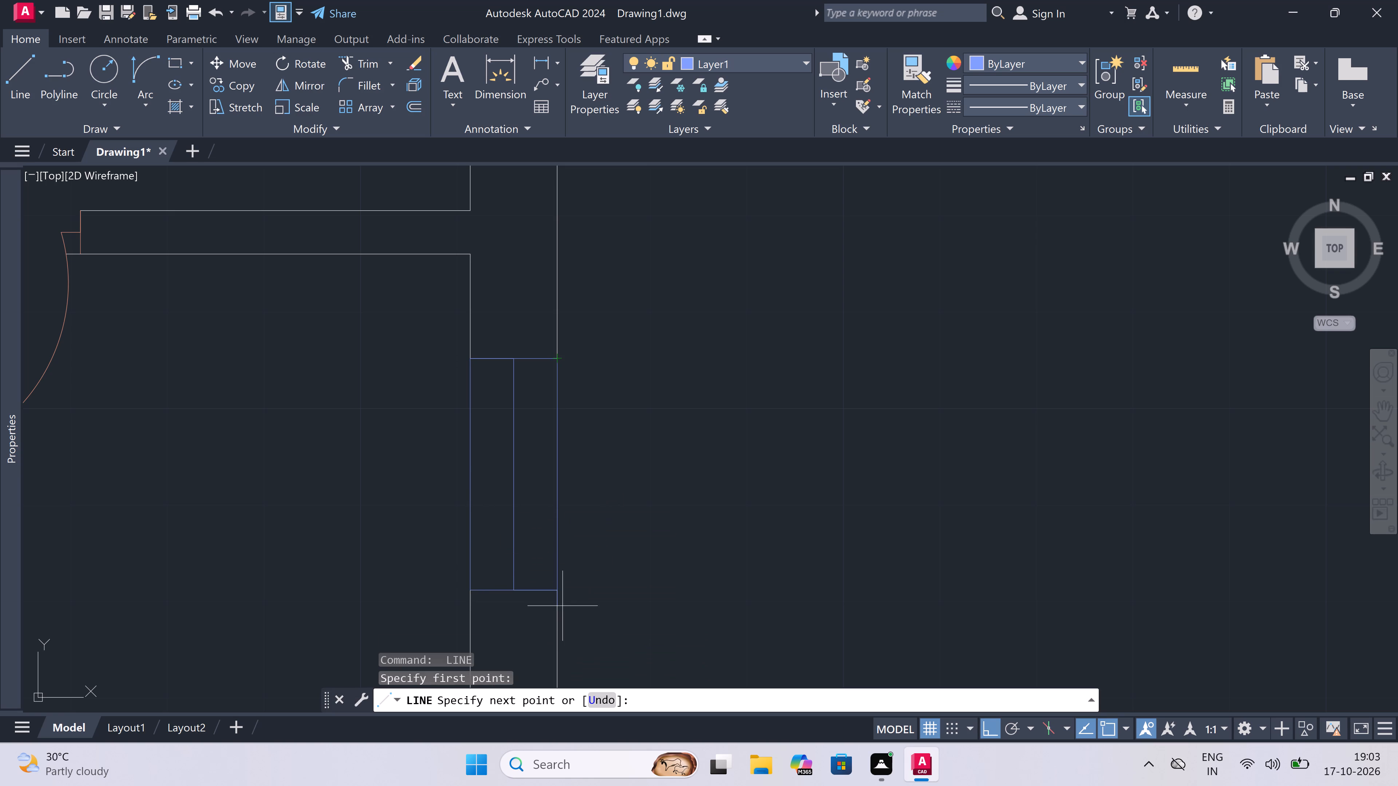
{"action": "double_click", "coordinate": [554, 586]}
{"action": "key", "text": "Escape"}
Draw the upper right room's window in the top unit's right exterior wall: end lines joined by a 4' centre line.
{"action": "scroll", "coordinate": [502, 469], "scroll_direction": "down", "scroll_amount": 5}
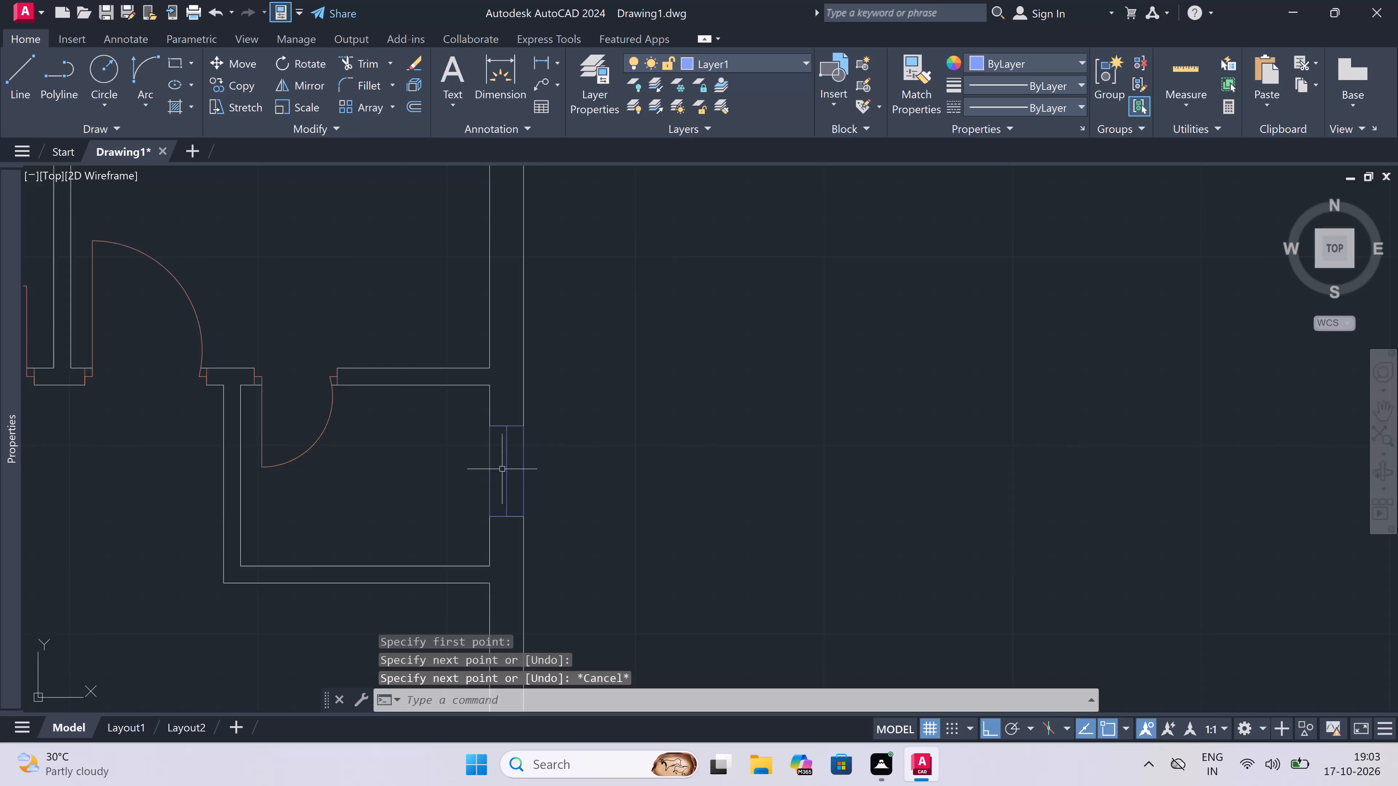
{"action": "key", "text": "space"}
{"action": "scroll", "coordinate": [492, 390], "scroll_direction": "up", "scroll_amount": 2}
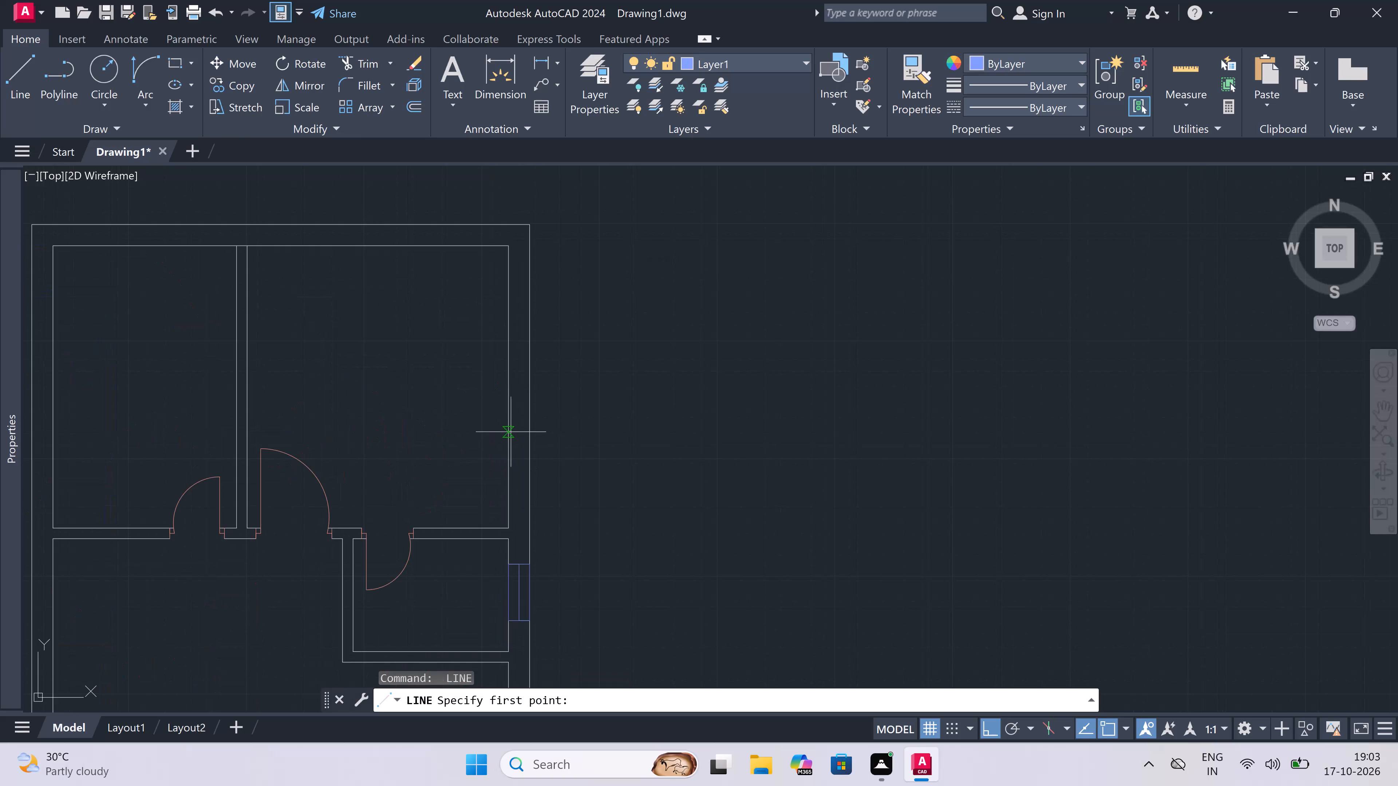
{"action": "left_click", "coordinate": [511, 432]}
{"action": "left_click", "coordinate": [526, 432]}
{"action": "left_click", "coordinate": [516, 434]}
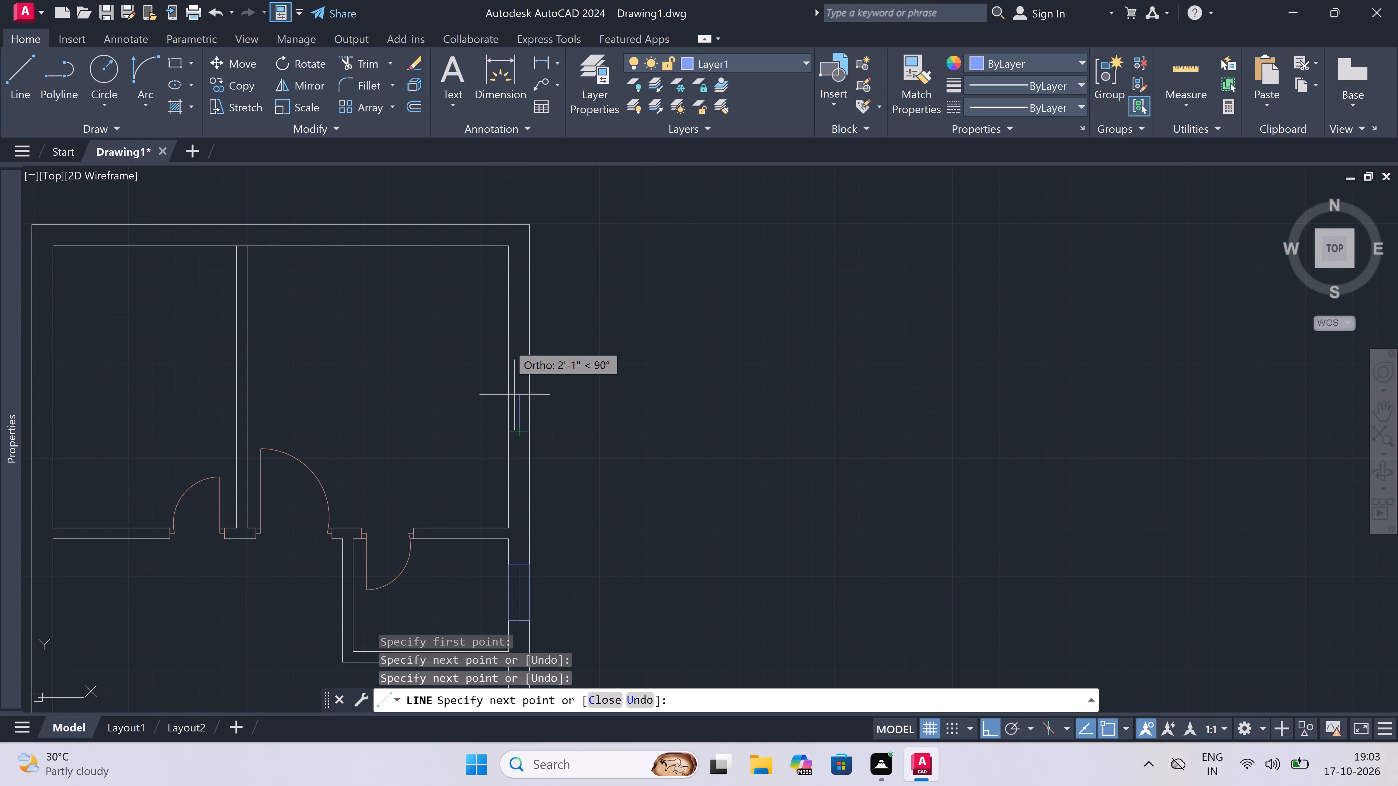
{"action": "type", "text": "4'"}
{"action": "key", "text": "space"}
{"action": "scroll", "coordinate": [515, 295], "scroll_direction": "up", "scroll_amount": 3}
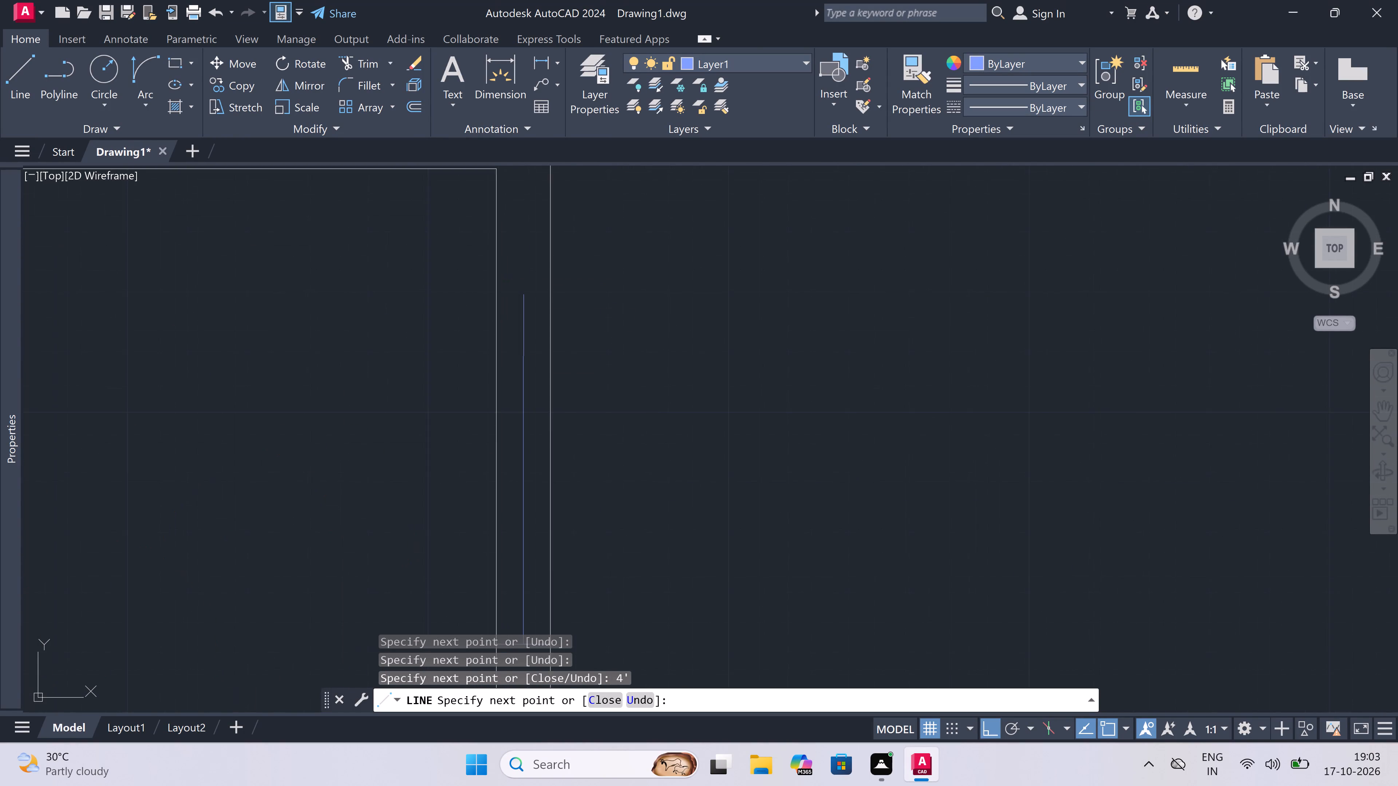
{"action": "left_click", "coordinate": [482, 388]}
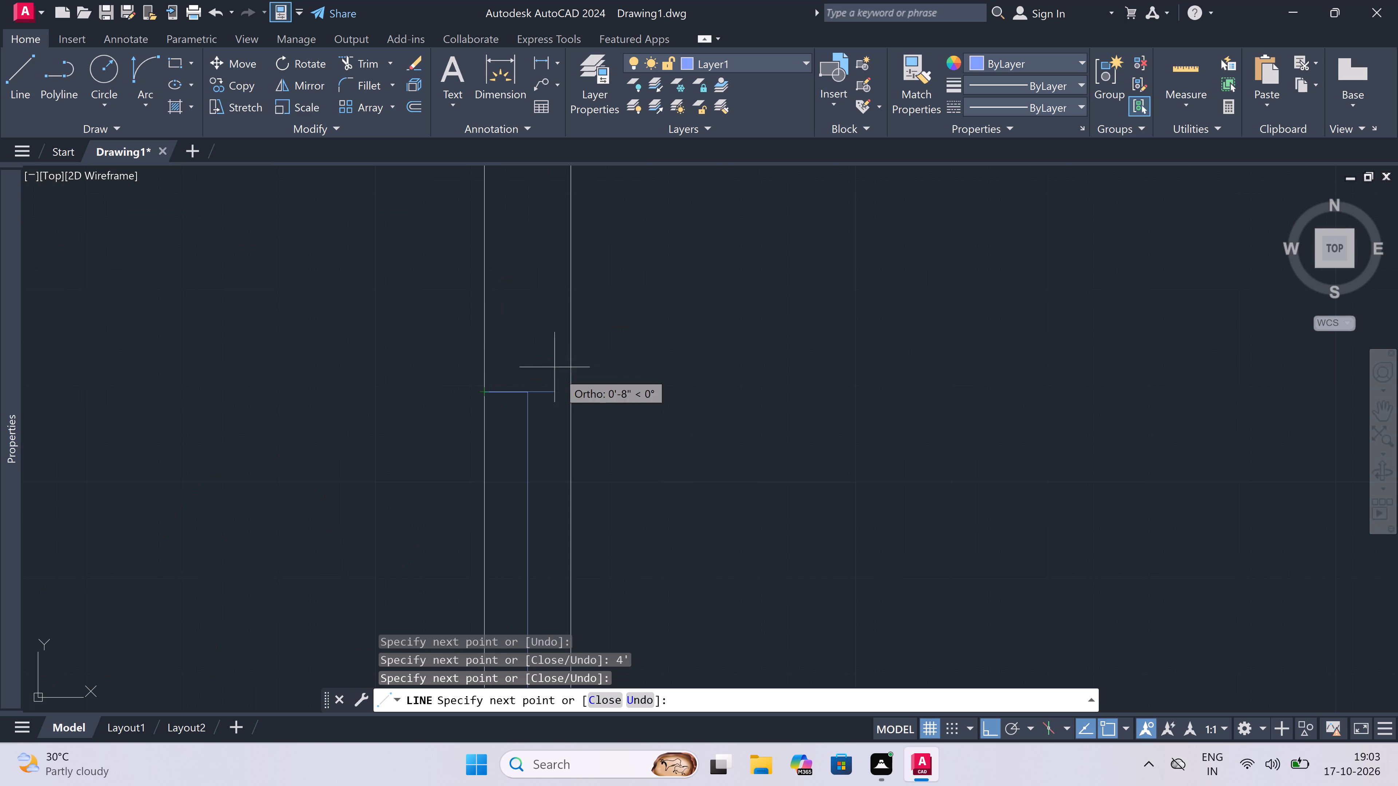
{"action": "left_click", "coordinate": [565, 390]}
{"action": "key", "text": "Escape"}
Trim both exterior wall lines between the end lines of the upper right room's 4' window.
{"action": "scroll", "coordinate": [524, 313], "scroll_direction": "down", "scroll_amount": 3}
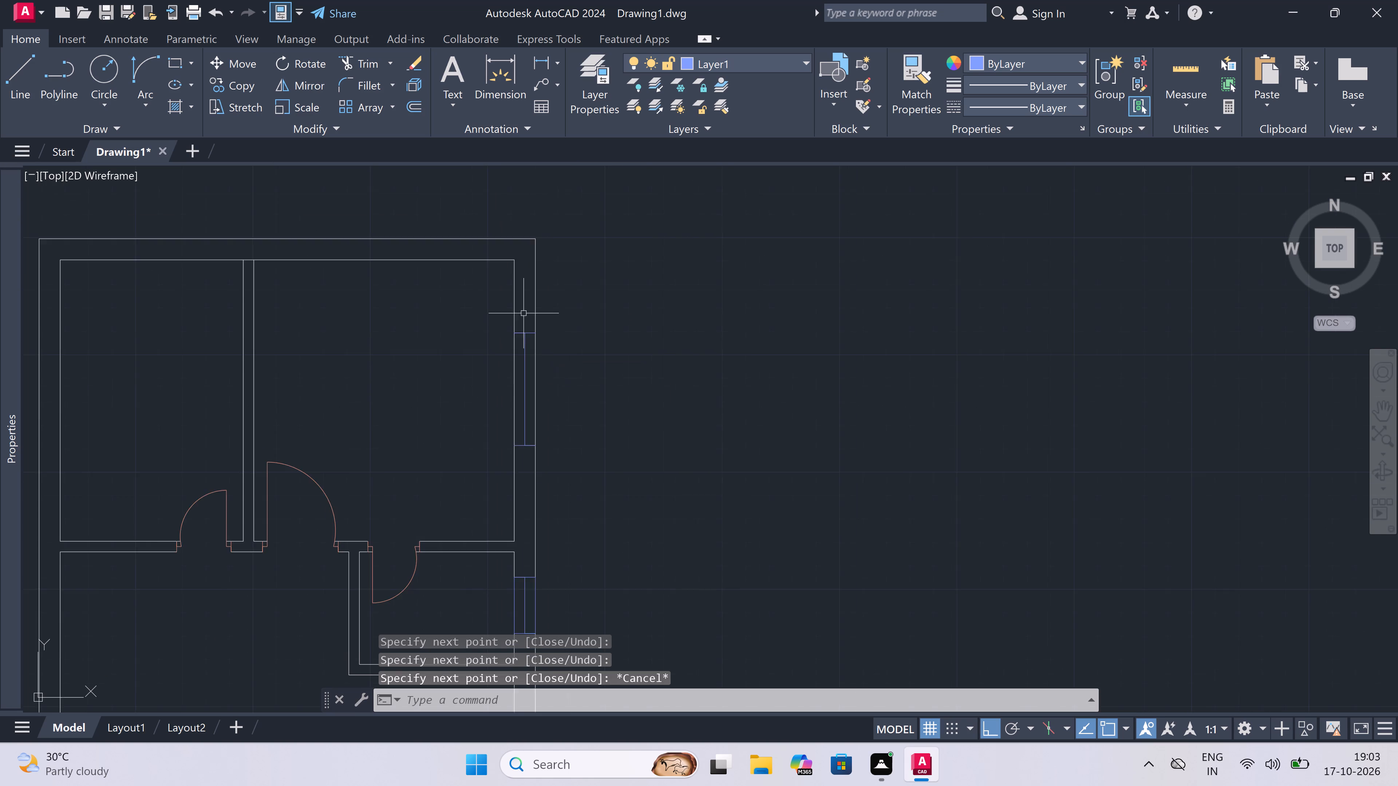
{"action": "scroll", "coordinate": [524, 313], "scroll_direction": "down", "scroll_amount": 1}
{"action": "scroll", "coordinate": [527, 343], "scroll_direction": "up", "scroll_amount": 2}
{"action": "key", "text": "t"}
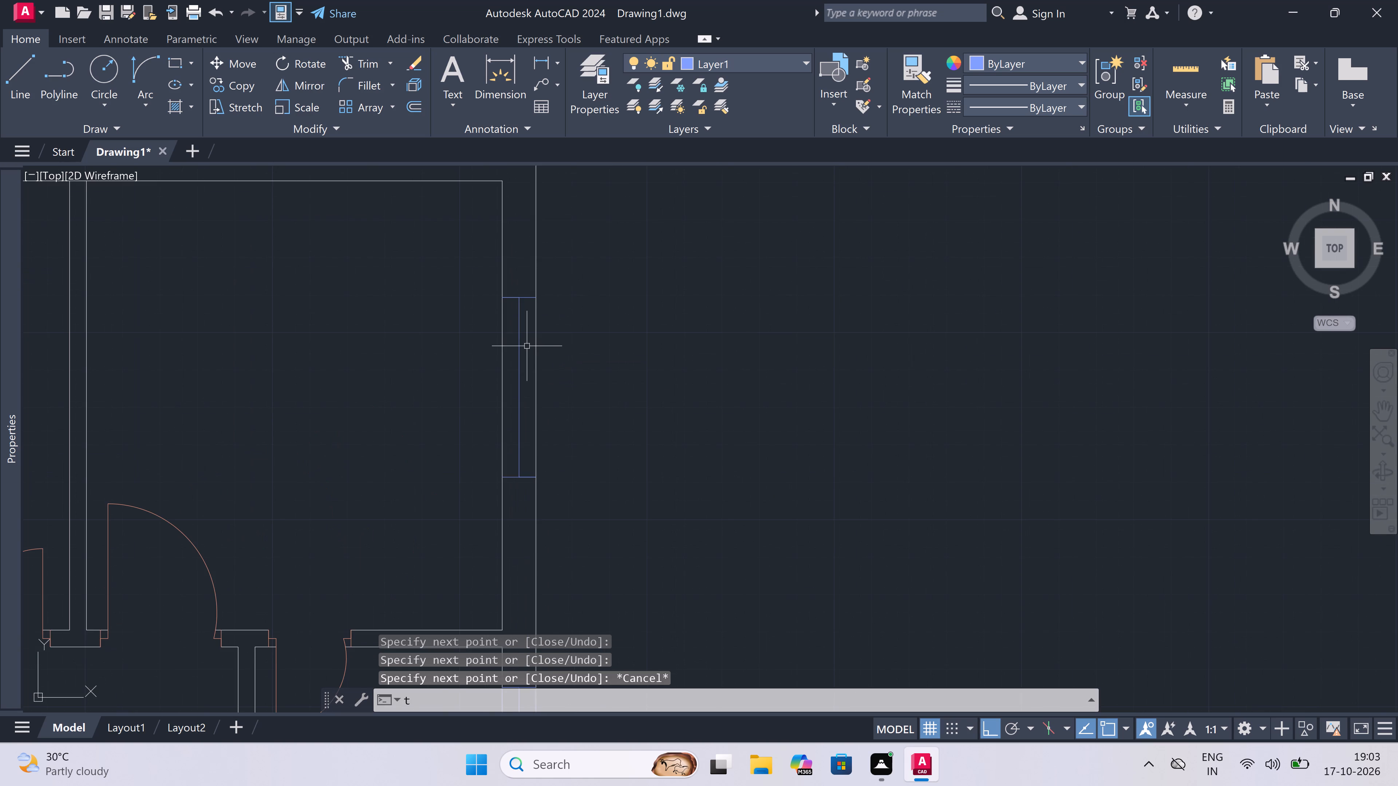
{"action": "key", "text": "r"}
{"action": "key", "text": "space"}
{"action": "double_click", "coordinate": [535, 384]}
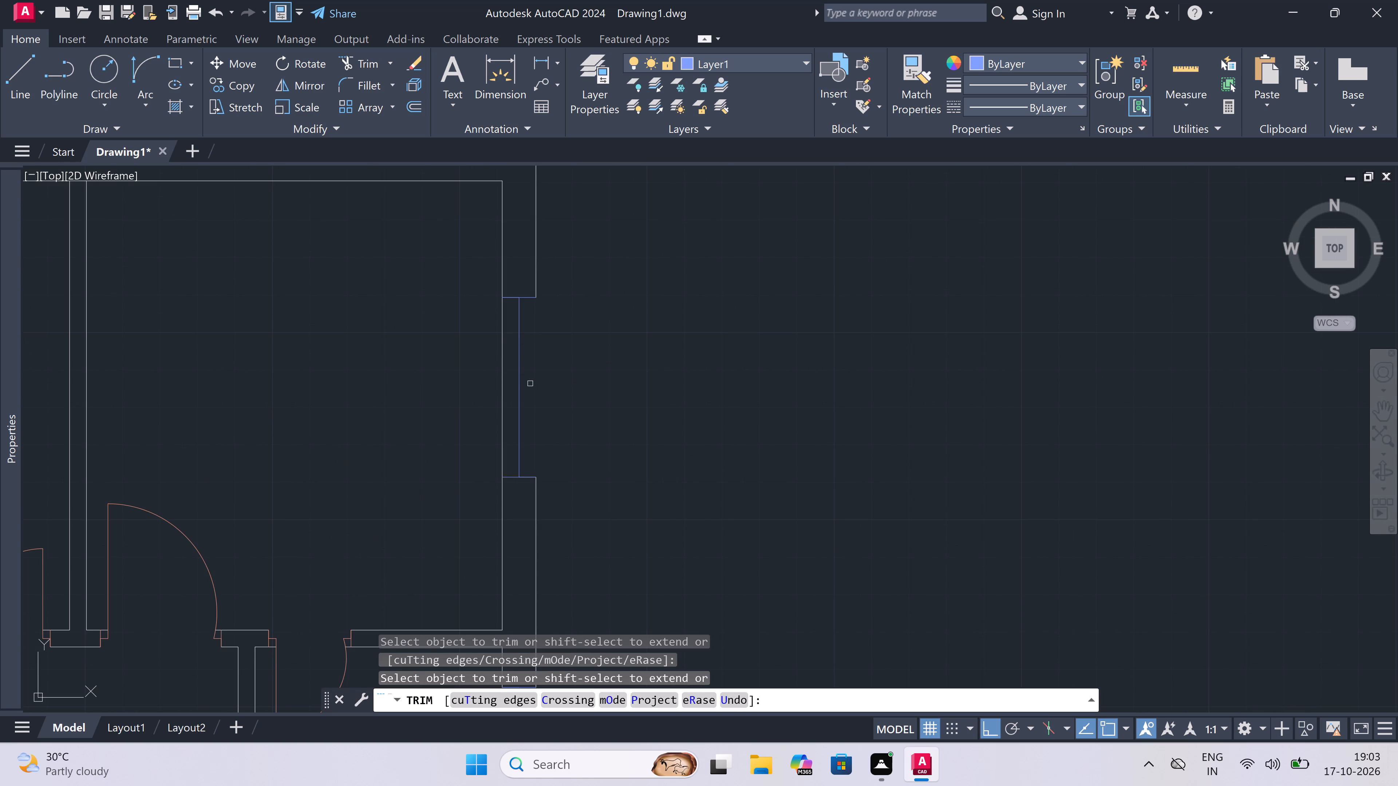
{"action": "left_click", "coordinate": [504, 389]}
{"action": "key", "text": "Escape"}
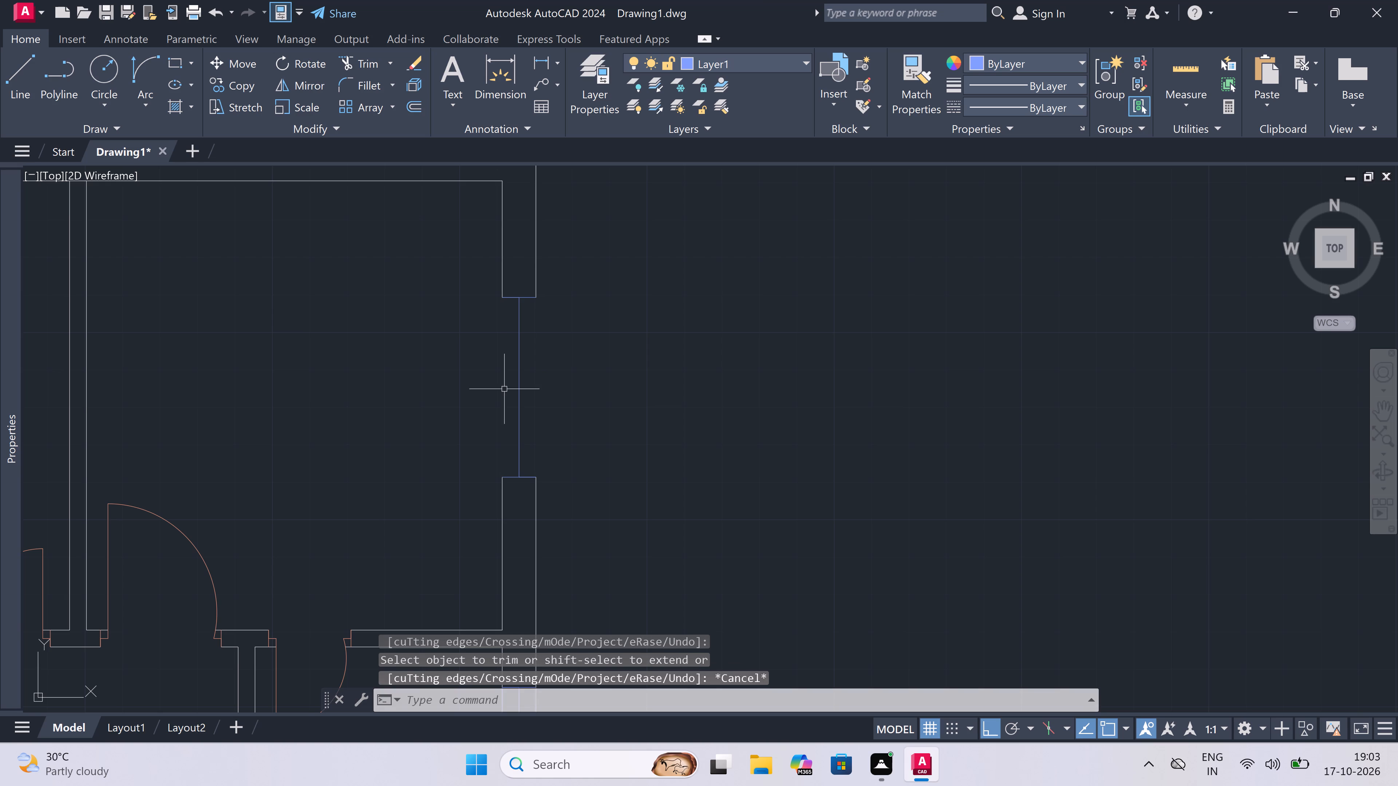
Draw the inner and outer face lines of the upper right room's 4' window between its two end lines.
{"action": "type", "text": "l"}
{"action": "key", "text": "space"}
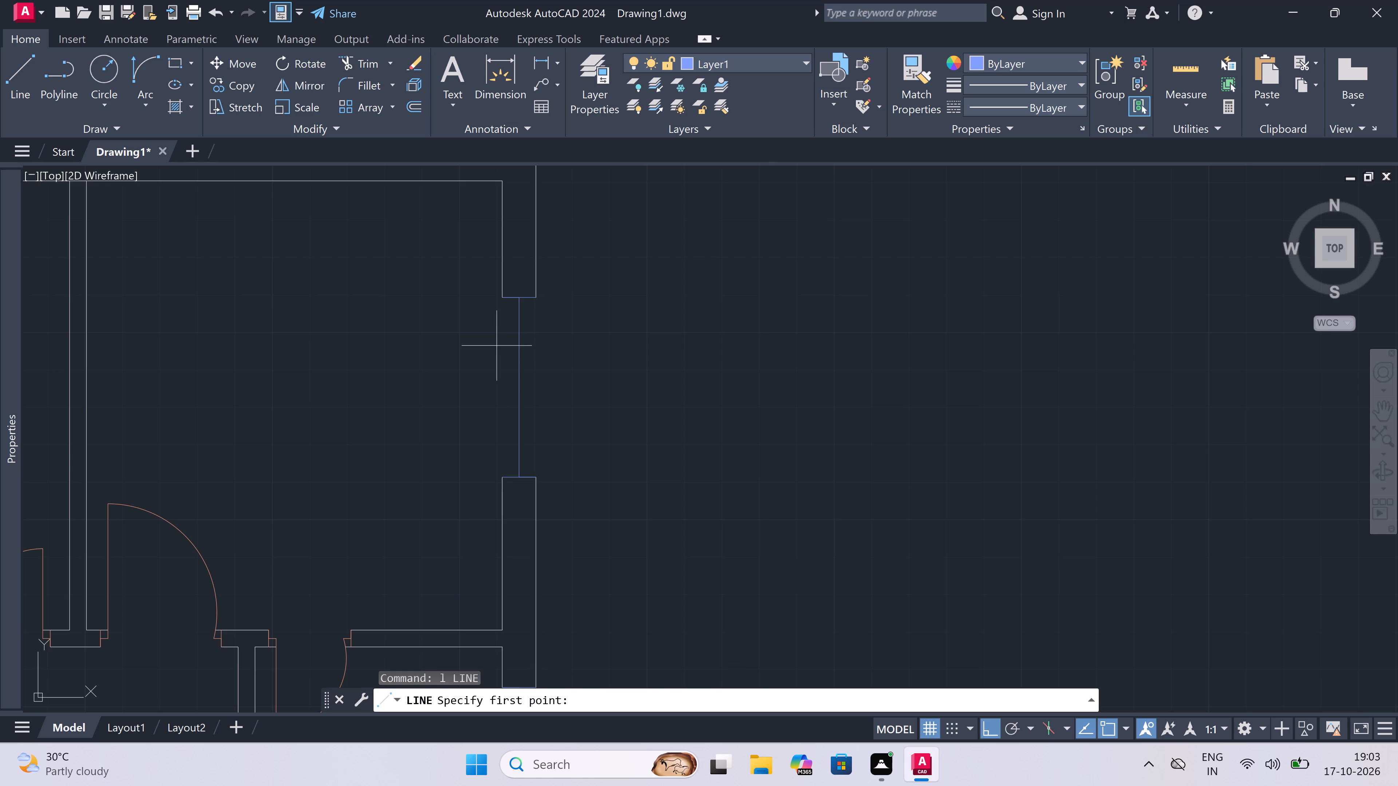
{"action": "double_click", "coordinate": [499, 301]}
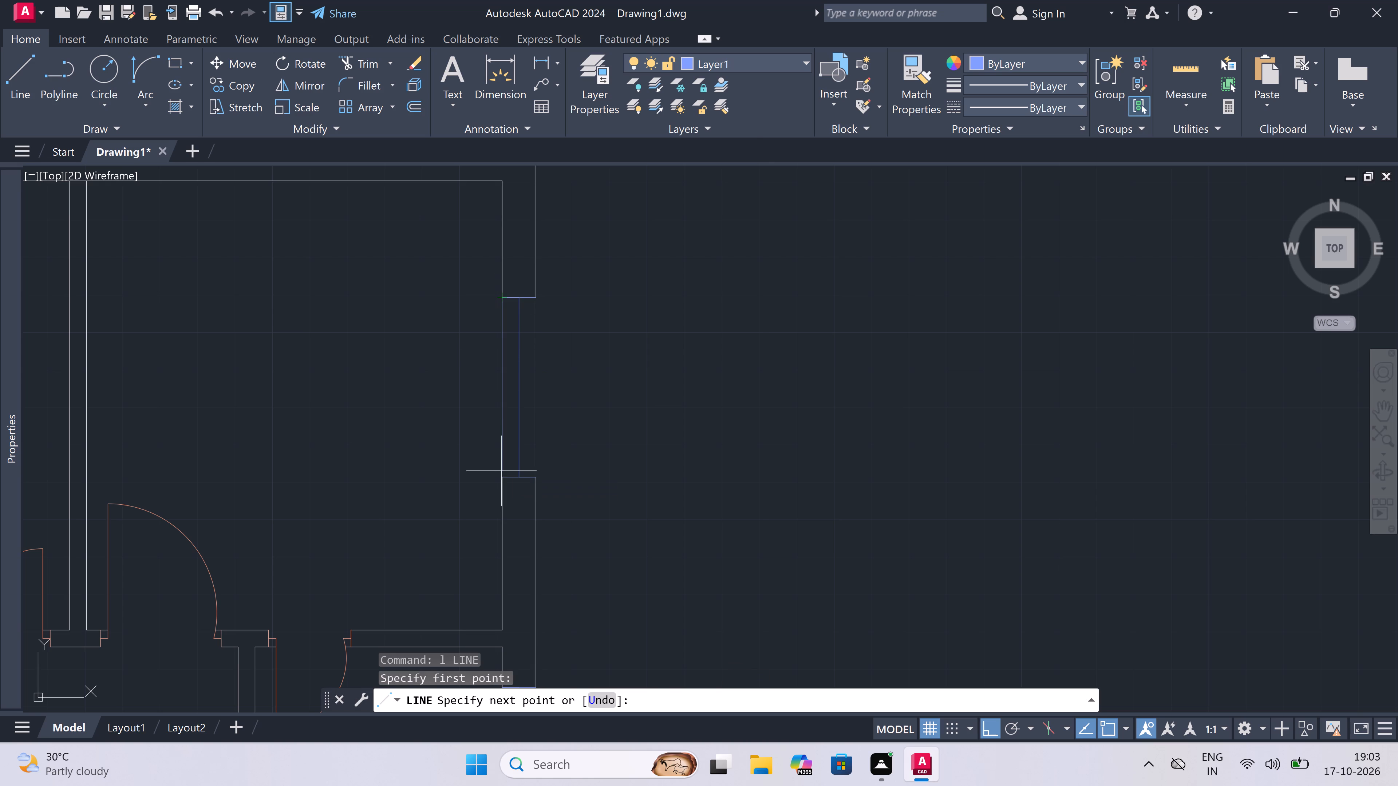
{"action": "double_click", "coordinate": [501, 472]}
{"action": "key", "text": "Escape"}
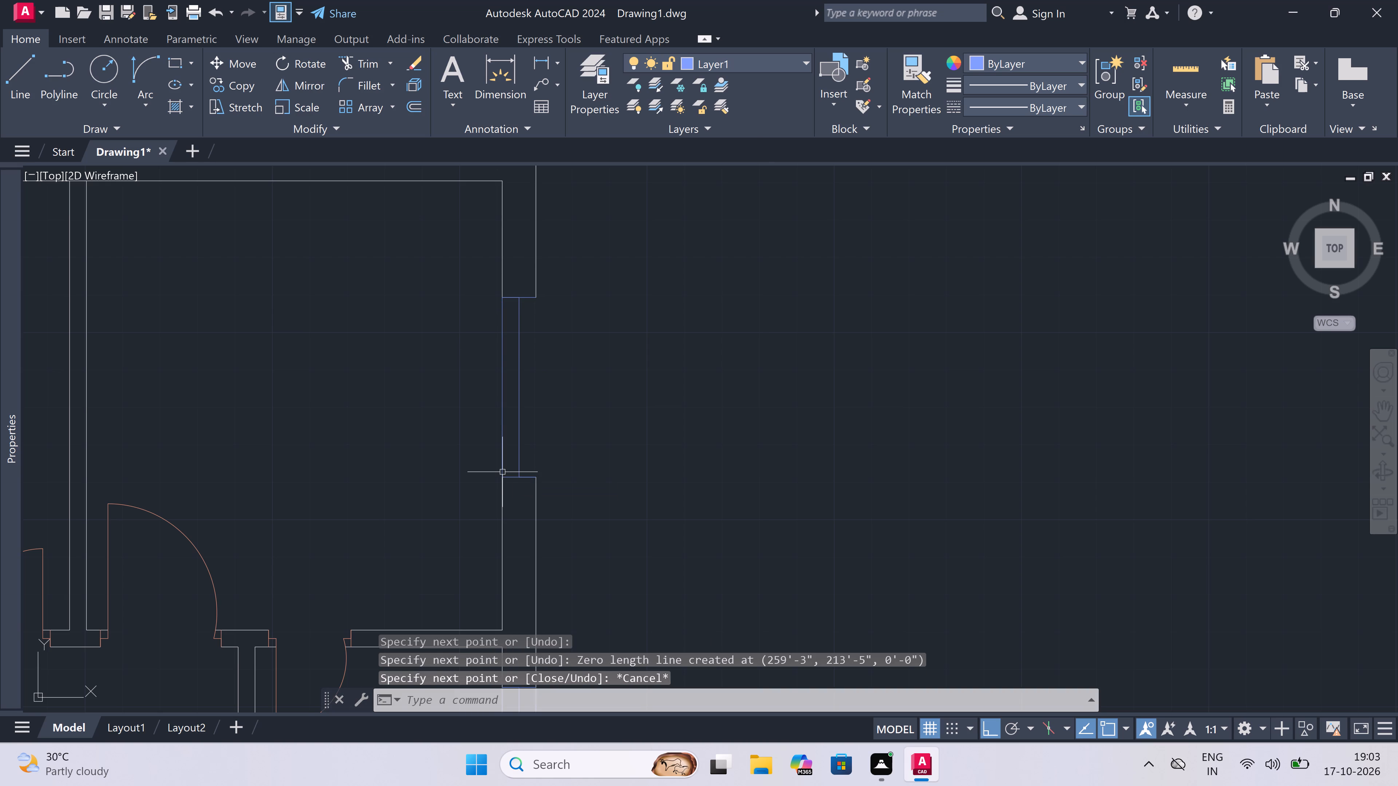
{"action": "key", "text": "space"}
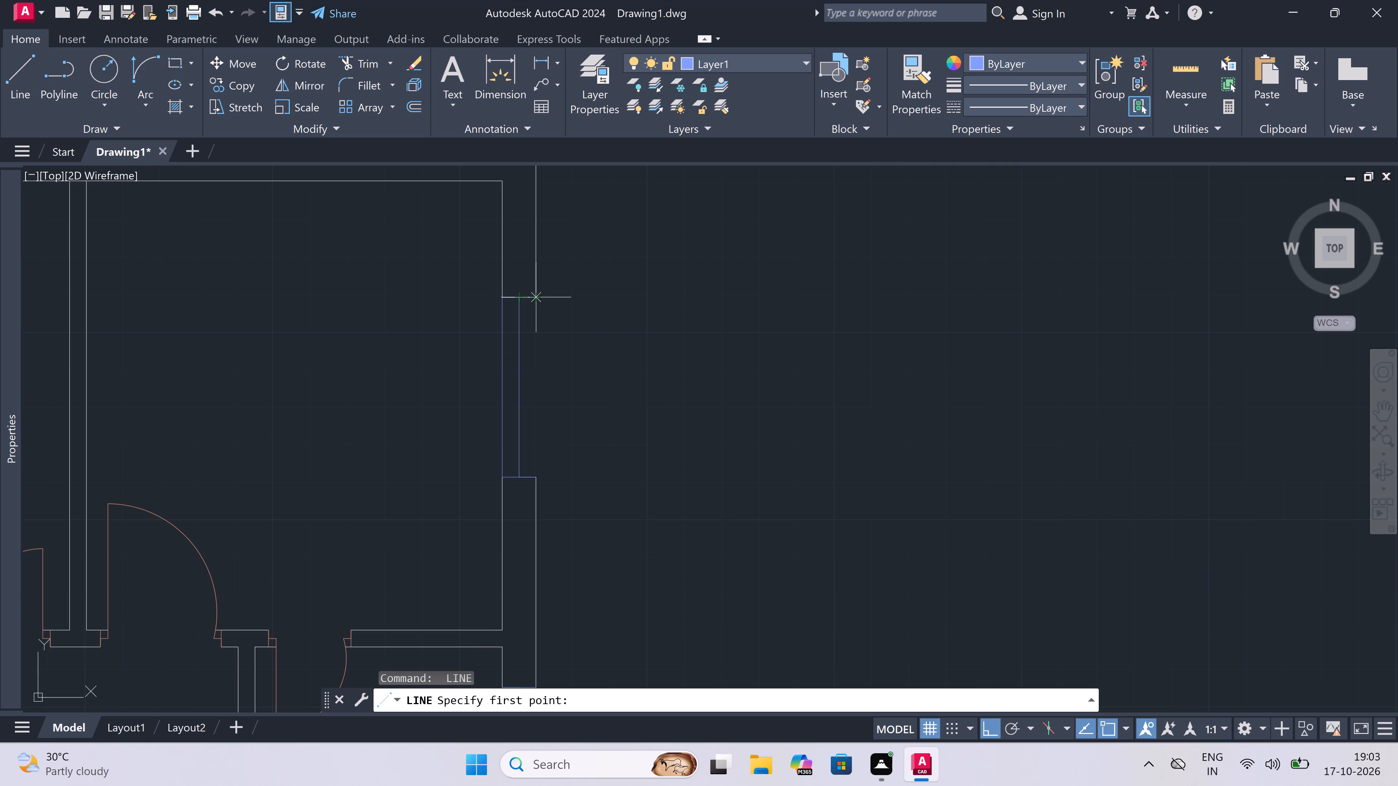
{"action": "double_click", "coordinate": [537, 294]}
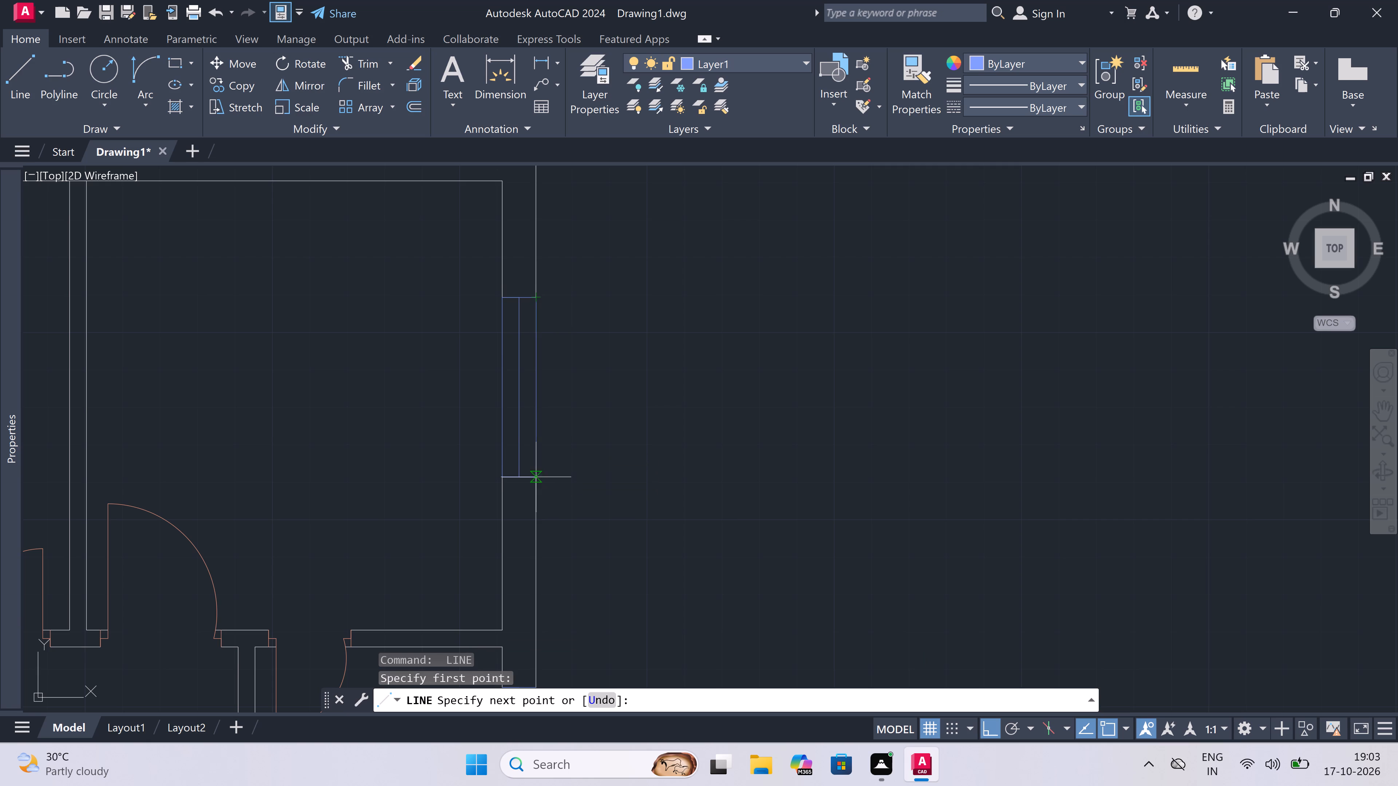
{"action": "double_click", "coordinate": [540, 475]}
{"action": "key", "text": "Escape"}
Draw the upper left room's window in the top unit's left exterior wall: end lines joined by a 3' centre line.
{"action": "scroll", "coordinate": [540, 475], "scroll_direction": "down", "scroll_amount": 4}
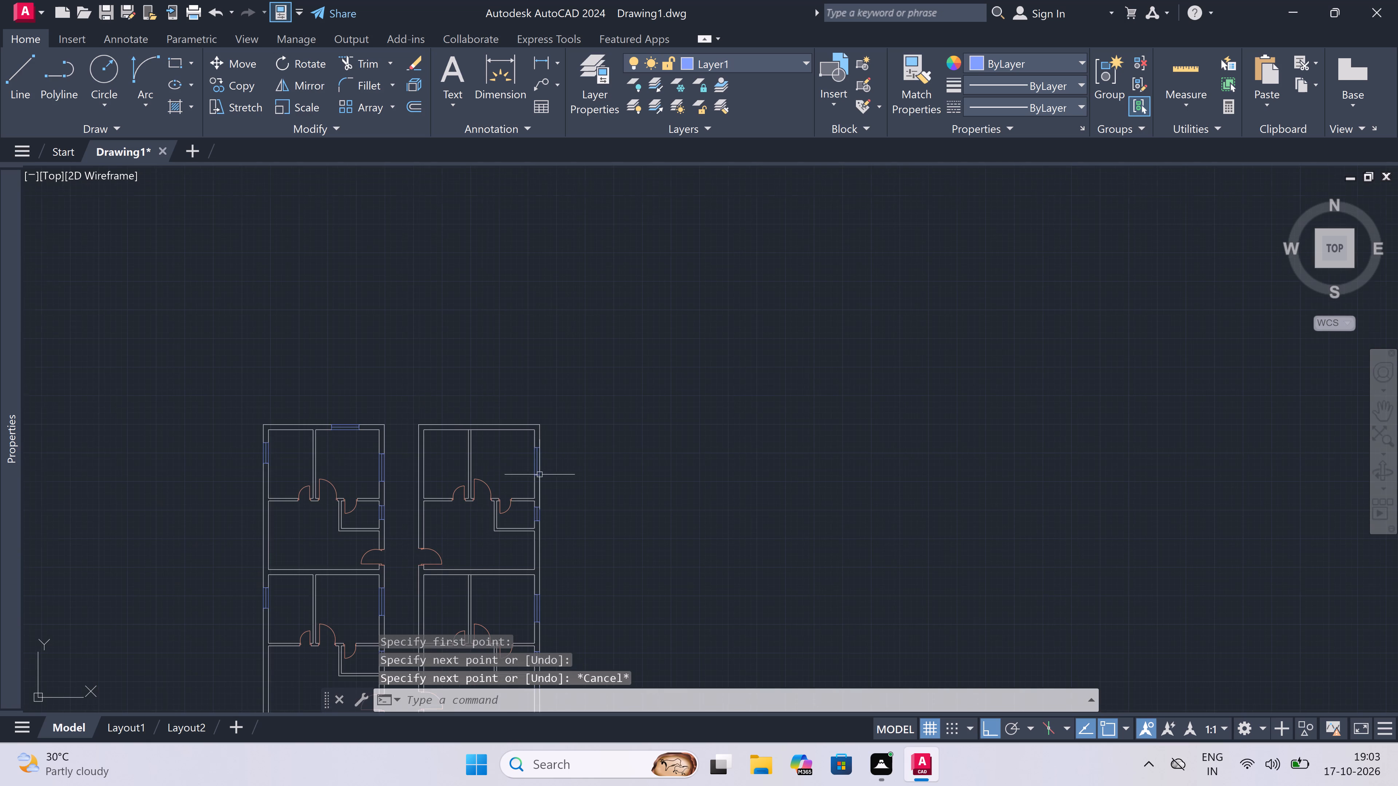
{"action": "scroll", "coordinate": [405, 461], "scroll_direction": "up", "scroll_amount": 3}
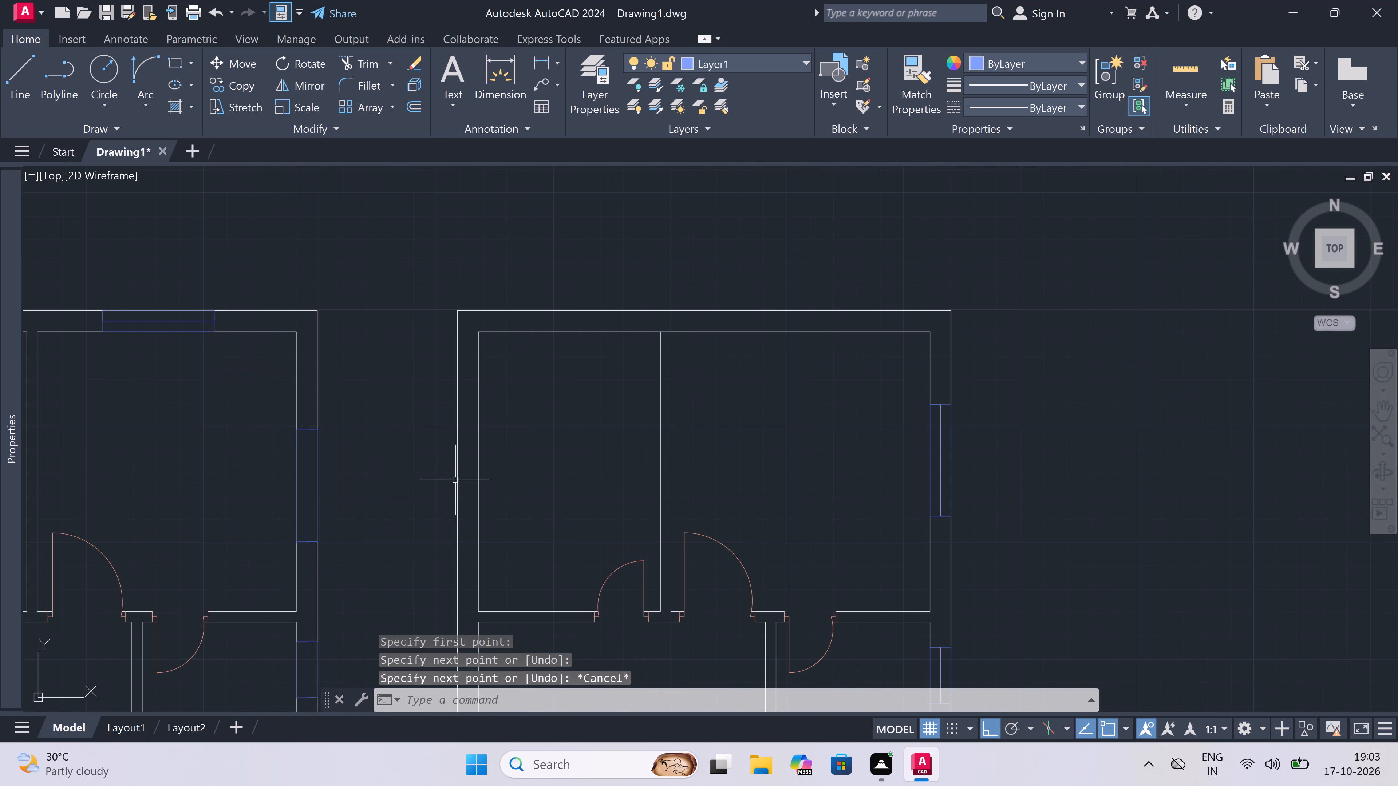
{"action": "key", "text": "space"}
{"action": "left_click", "coordinate": [458, 498]}
{"action": "left_click", "coordinate": [472, 498]}
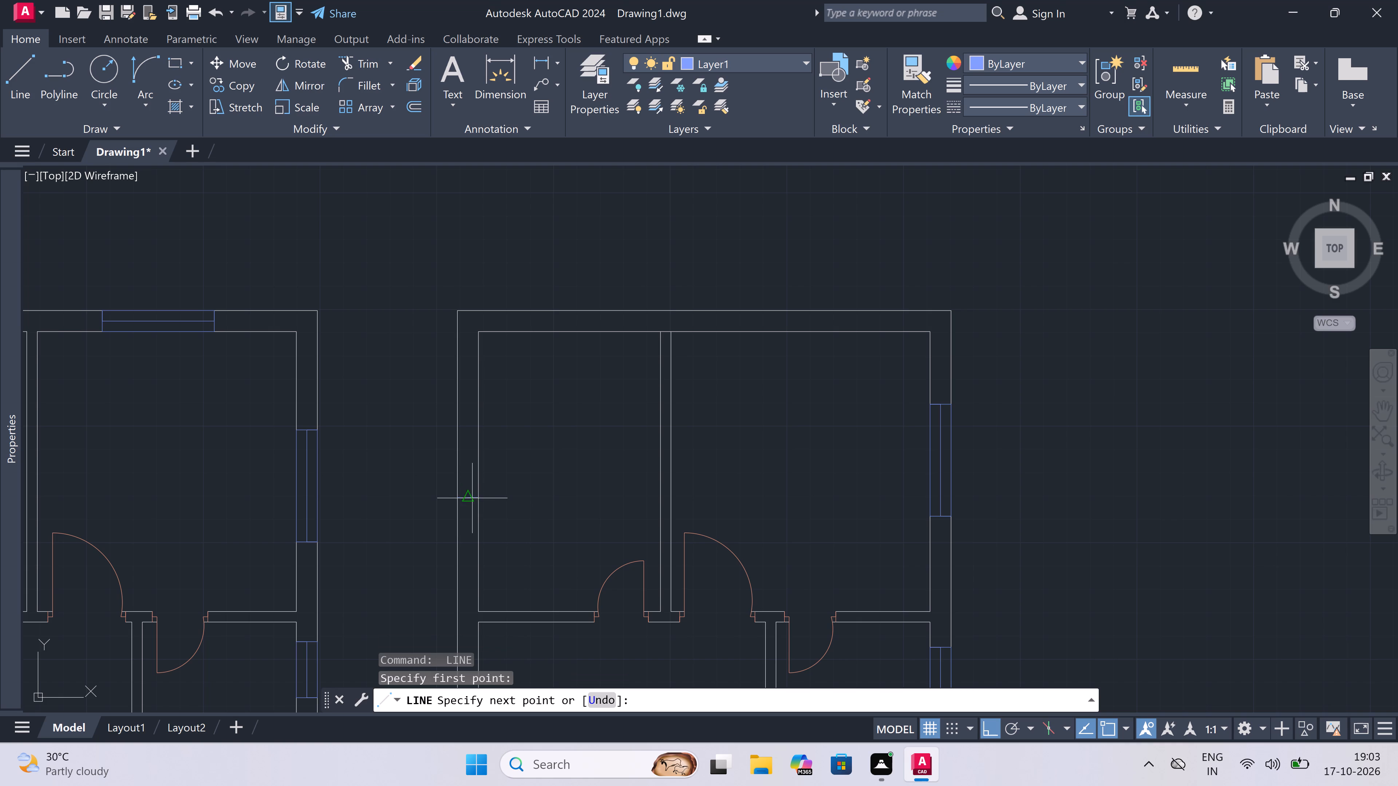
{"action": "left_click", "coordinate": [463, 498]}
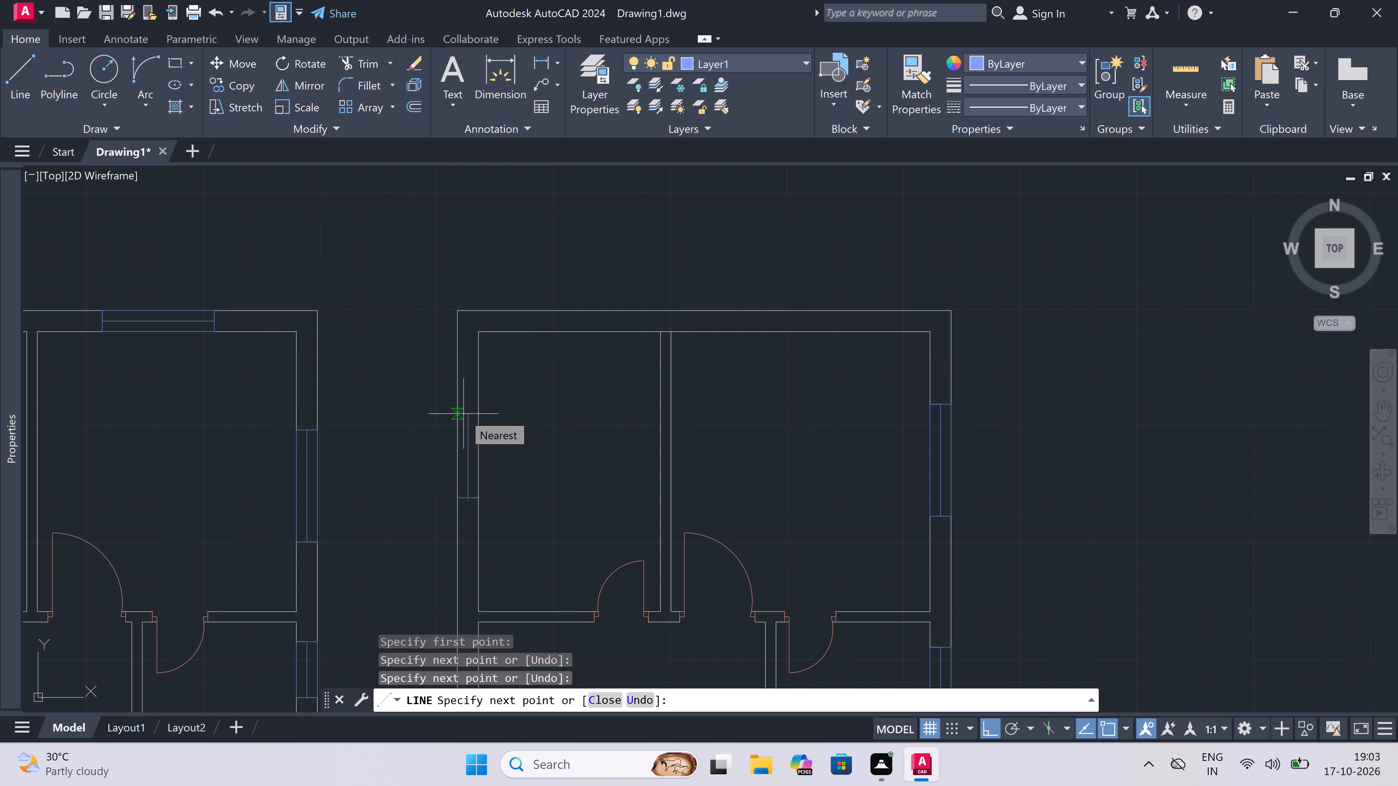
{"action": "type", "text": "3'"}
{"action": "key", "text": "space"}
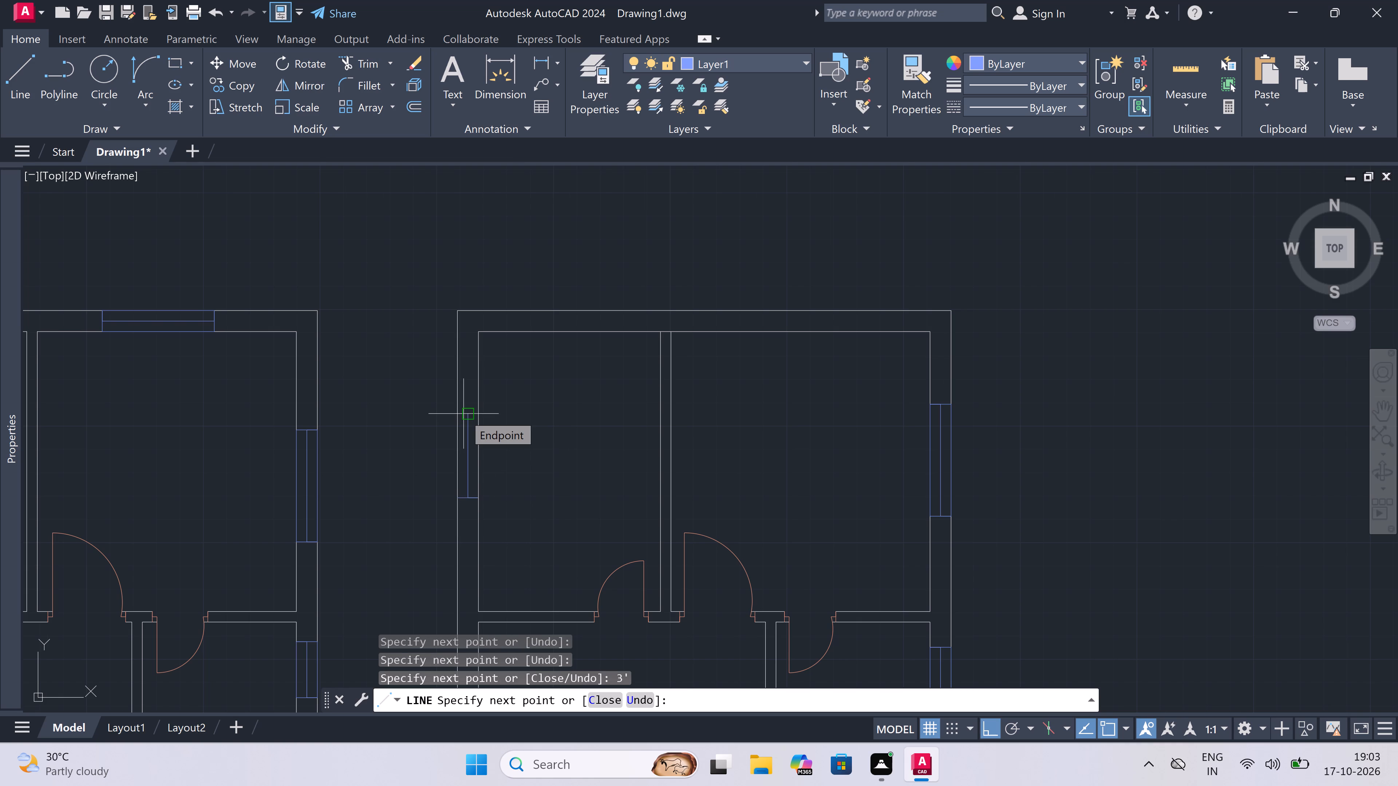
{"action": "scroll", "coordinate": [463, 414], "scroll_direction": "up", "scroll_amount": 1}
{"action": "double_click", "coordinate": [448, 414]}
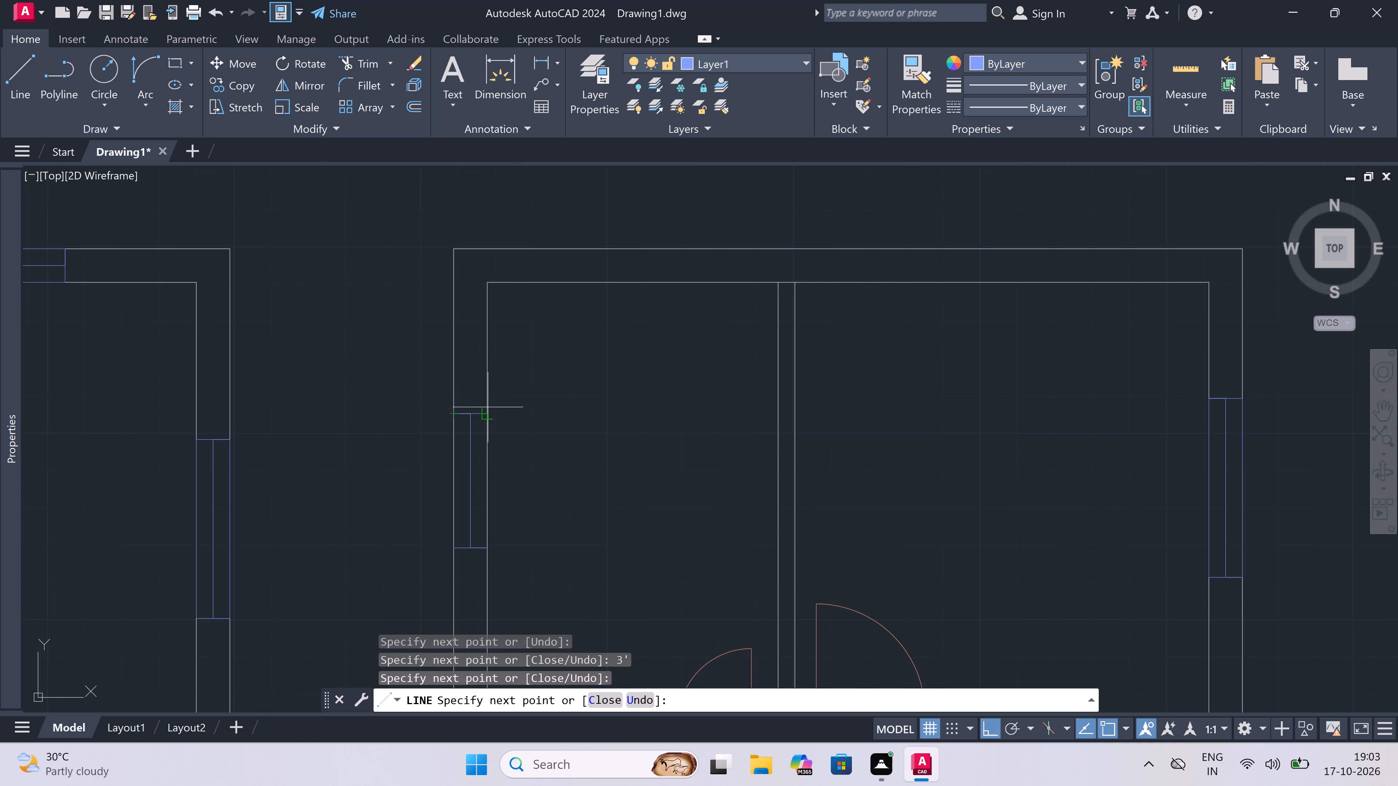
{"action": "left_click", "coordinate": [488, 410]}
{"action": "key", "text": "Escape"}
Trim both left exterior wall lines between the end lines of the upper left room's 3' window.
{"action": "key", "text": "t"}
{"action": "key", "text": "r"}
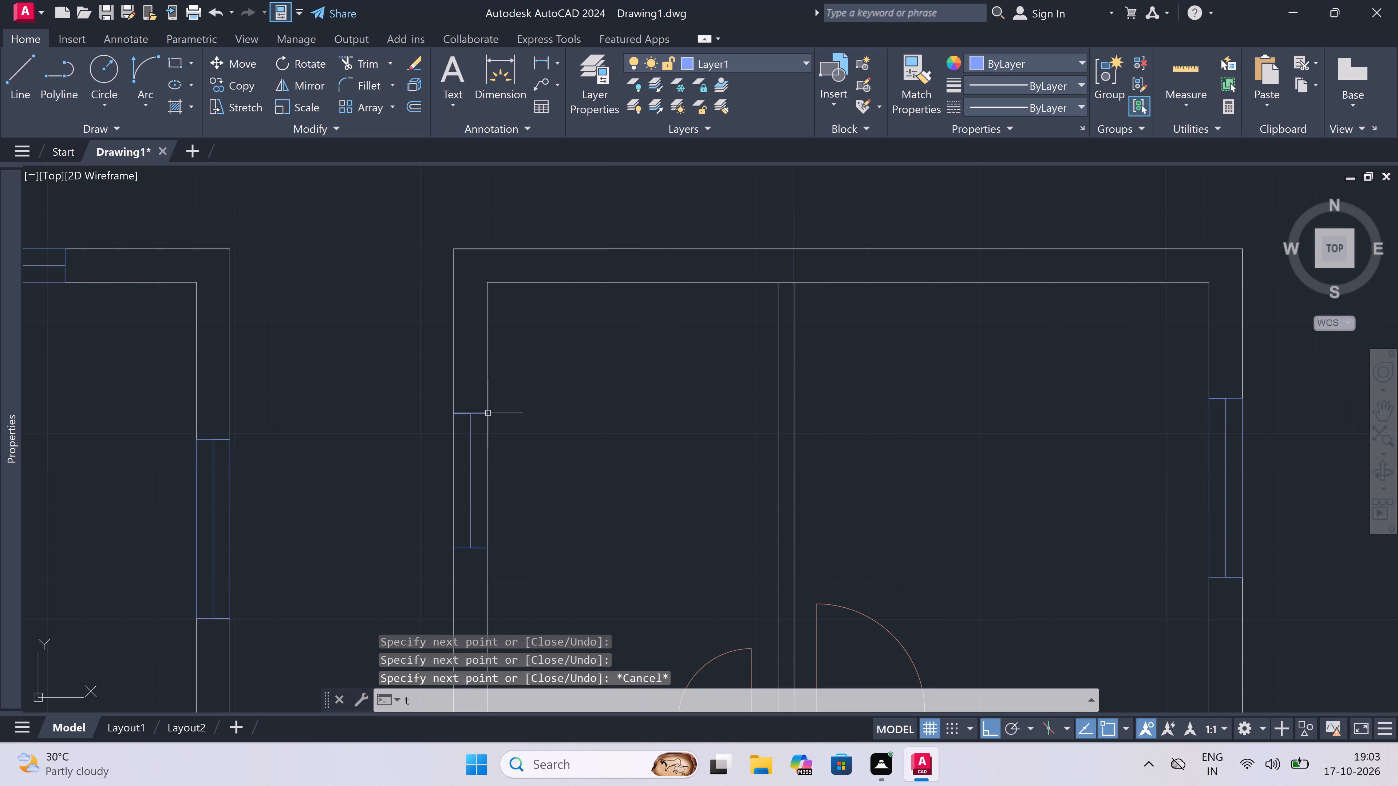
{"action": "key", "text": "space"}
{"action": "left_click", "coordinate": [486, 471]}
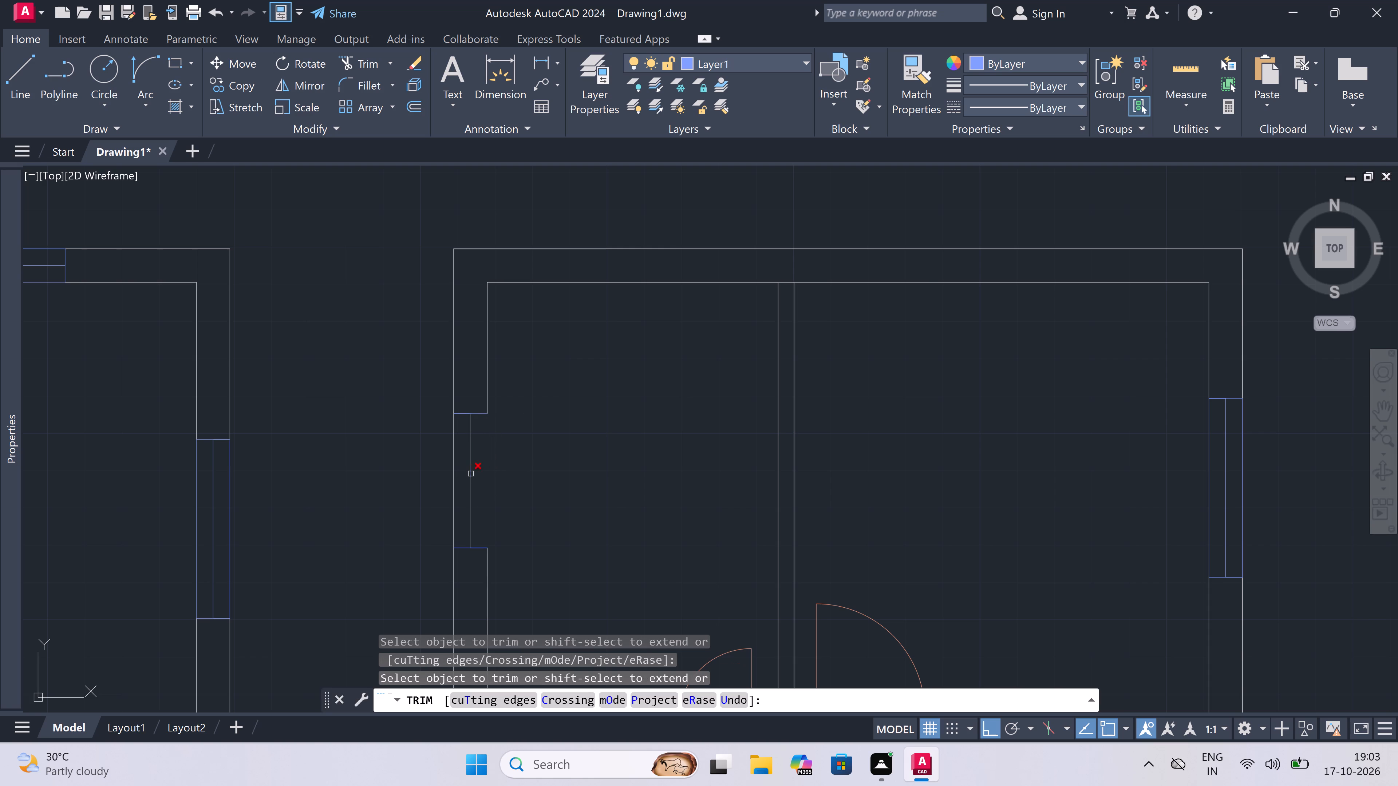
{"action": "double_click", "coordinate": [453, 479]}
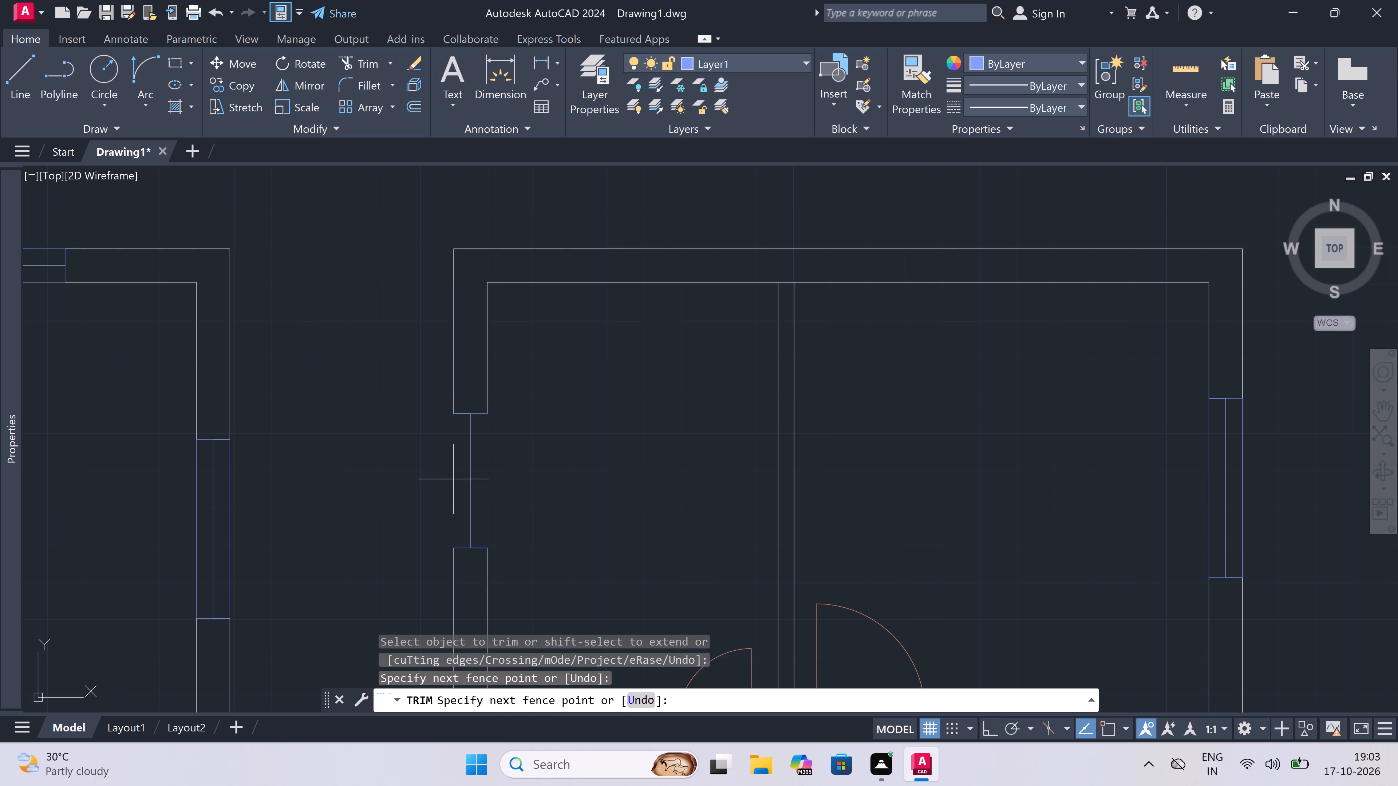
{"action": "key", "text": "Escape"}
Draw the outer and inner face lines of the upper left room's 3' window between its two end lines.
{"action": "type", "text": "l"}
{"action": "key", "text": "space"}
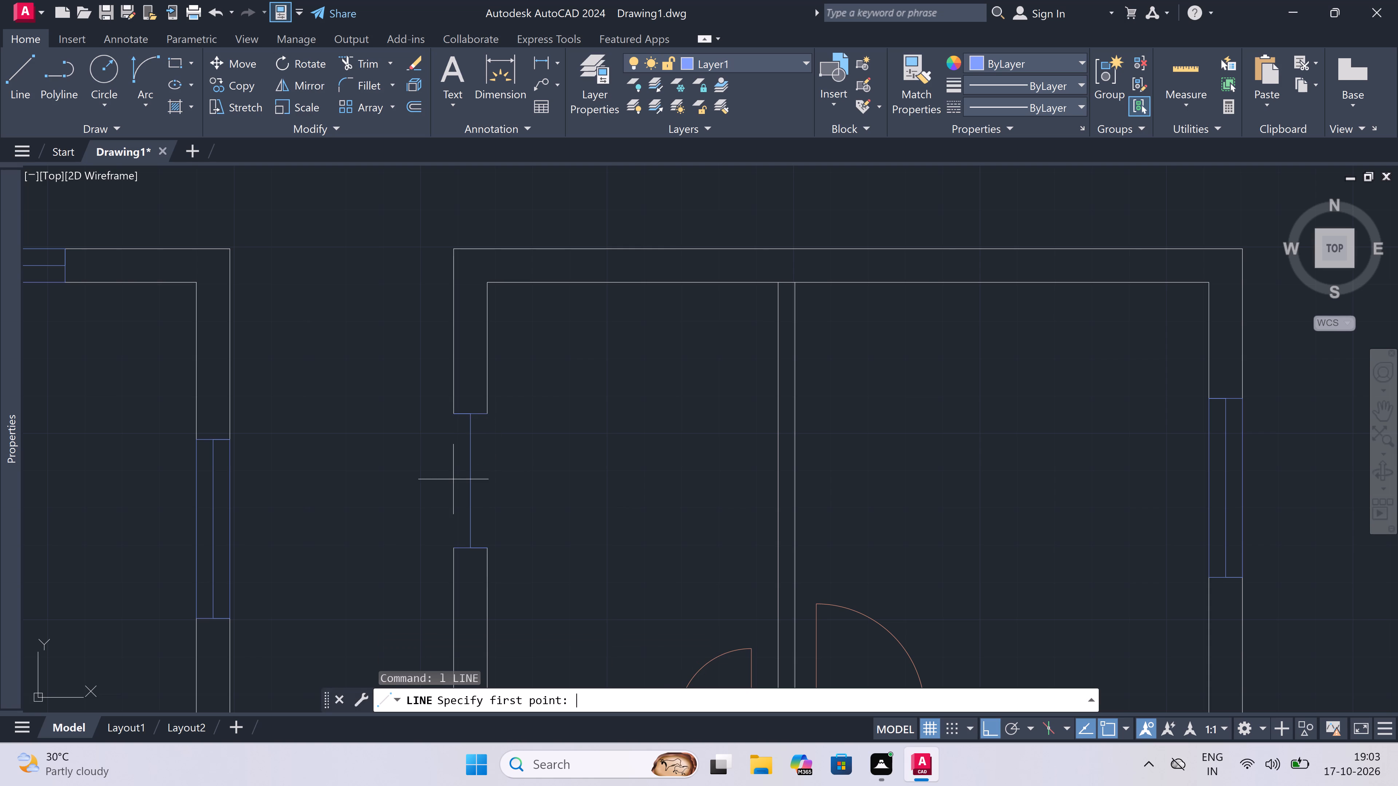
{"action": "left_click", "coordinate": [451, 414]}
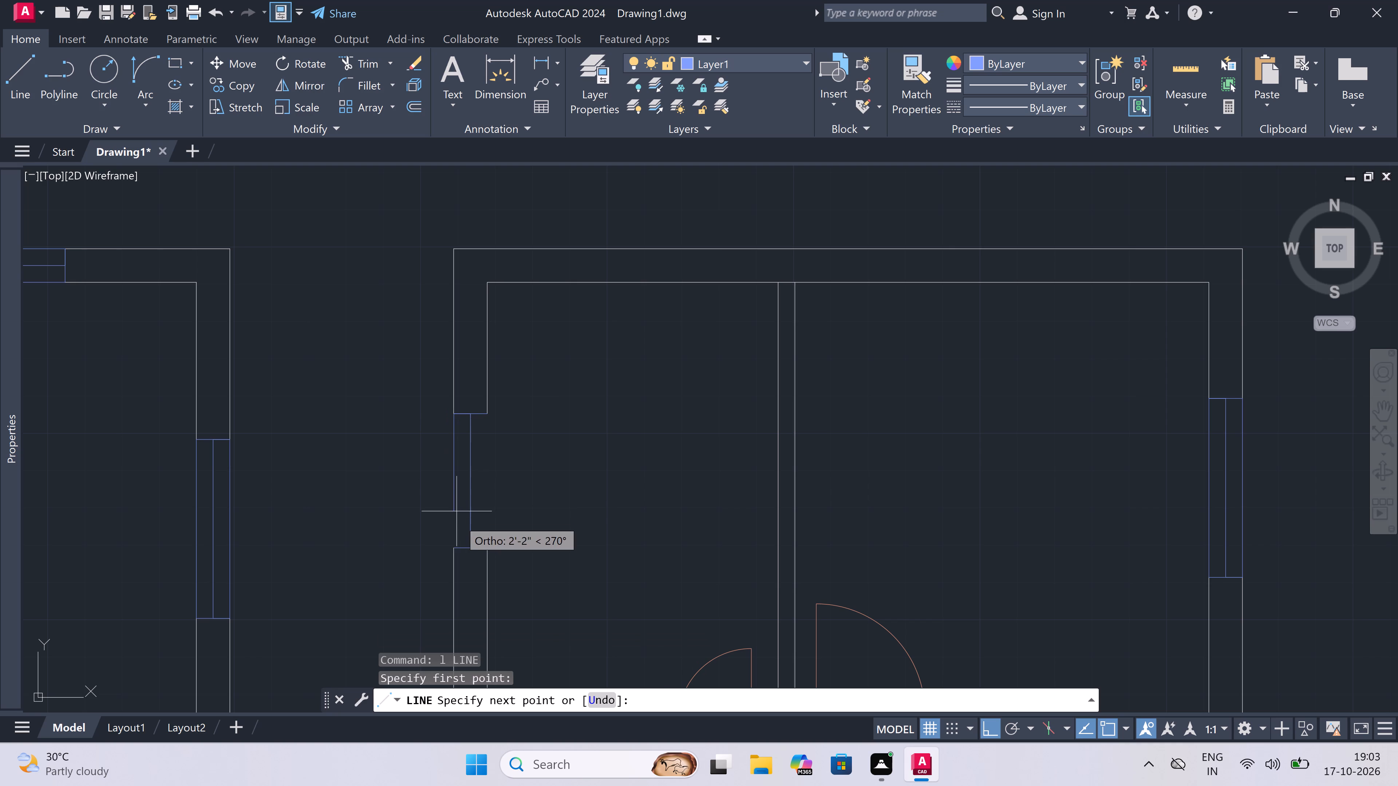
{"action": "triple_click", "coordinate": [462, 547]}
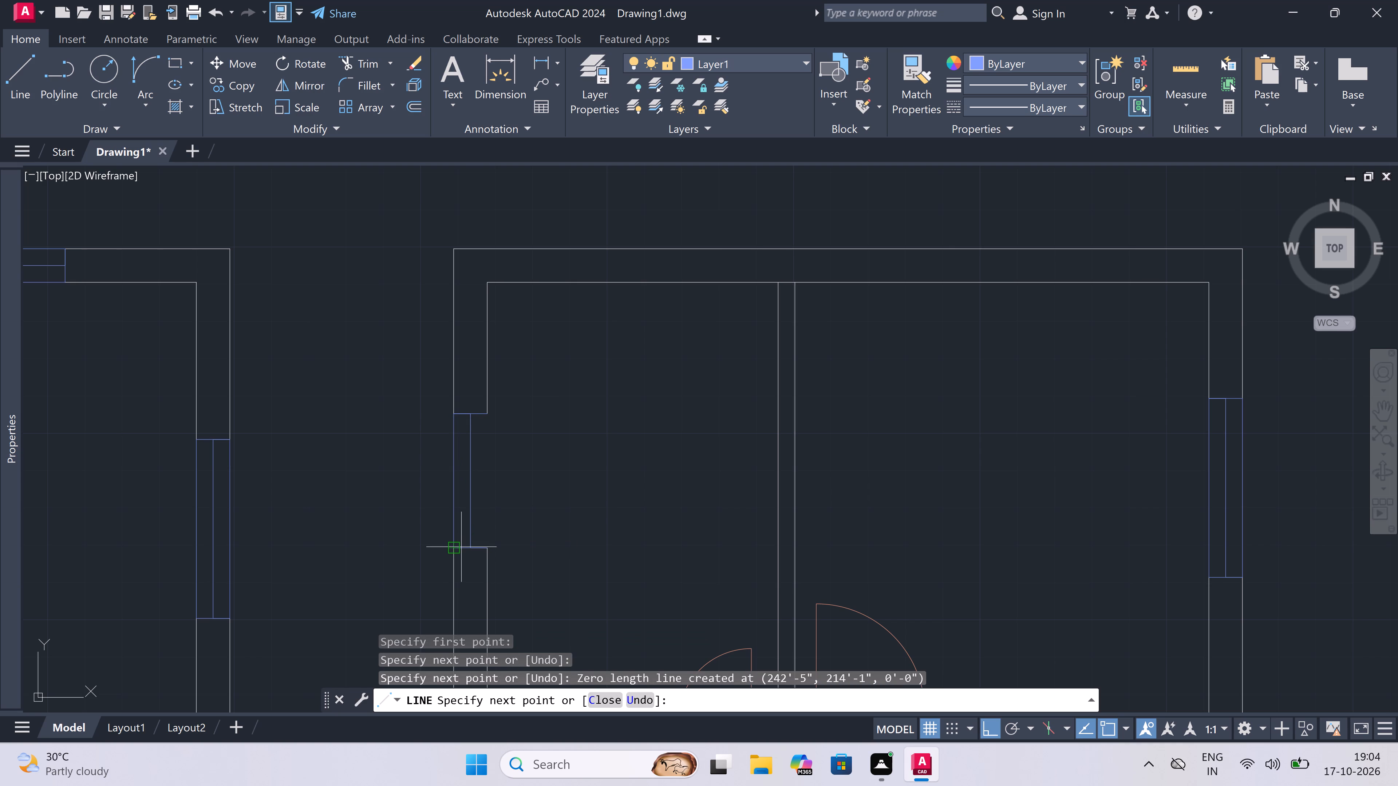
{"action": "key", "text": "Escape"}
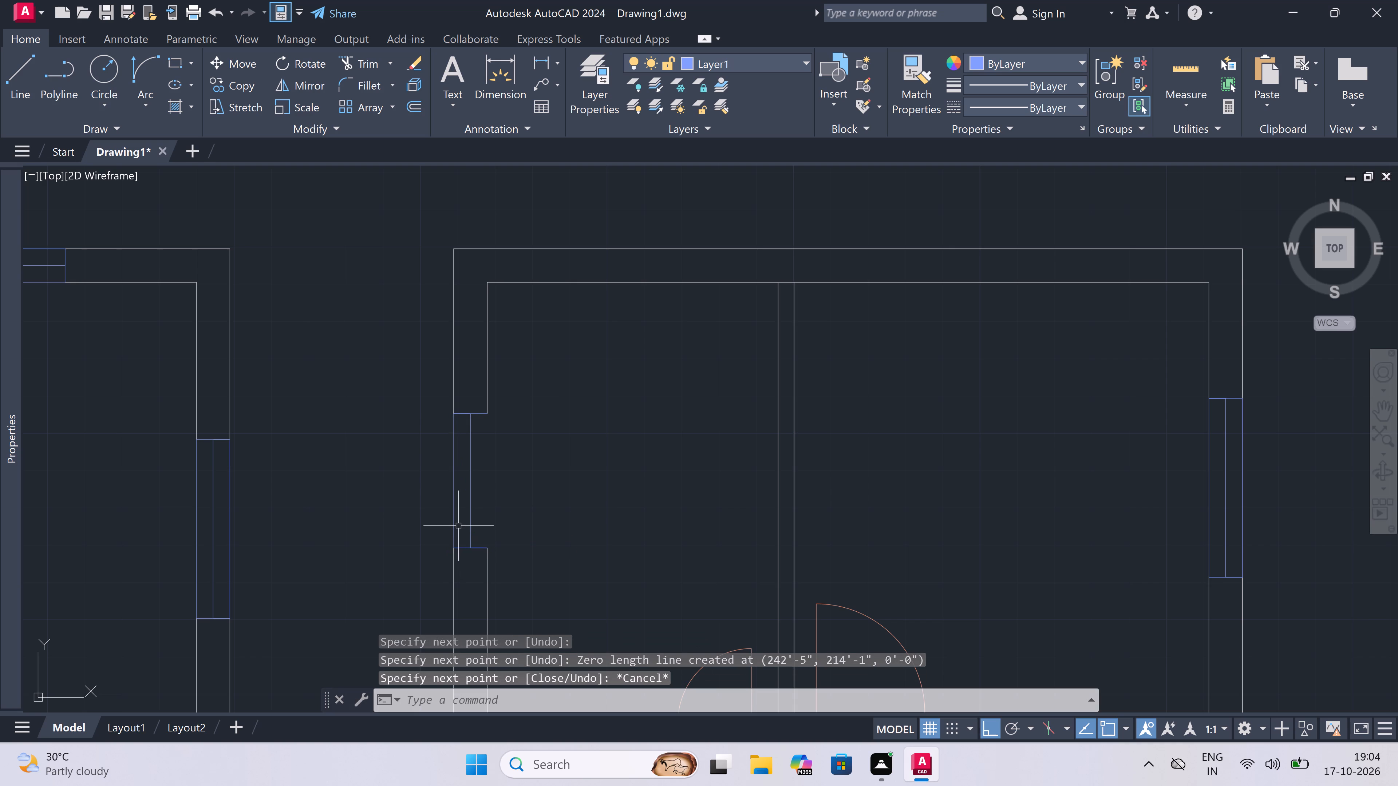
{"action": "key", "text": "space"}
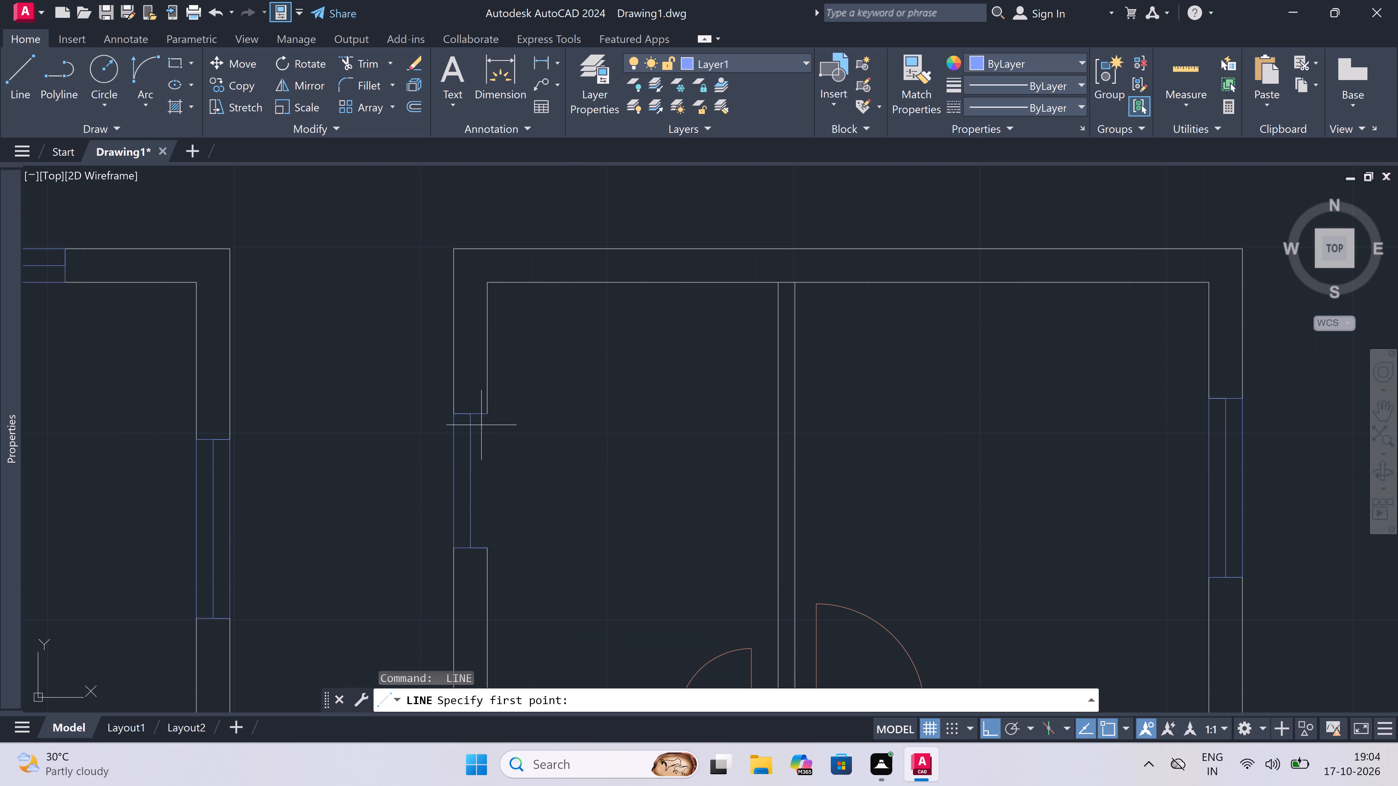
{"action": "double_click", "coordinate": [488, 417]}
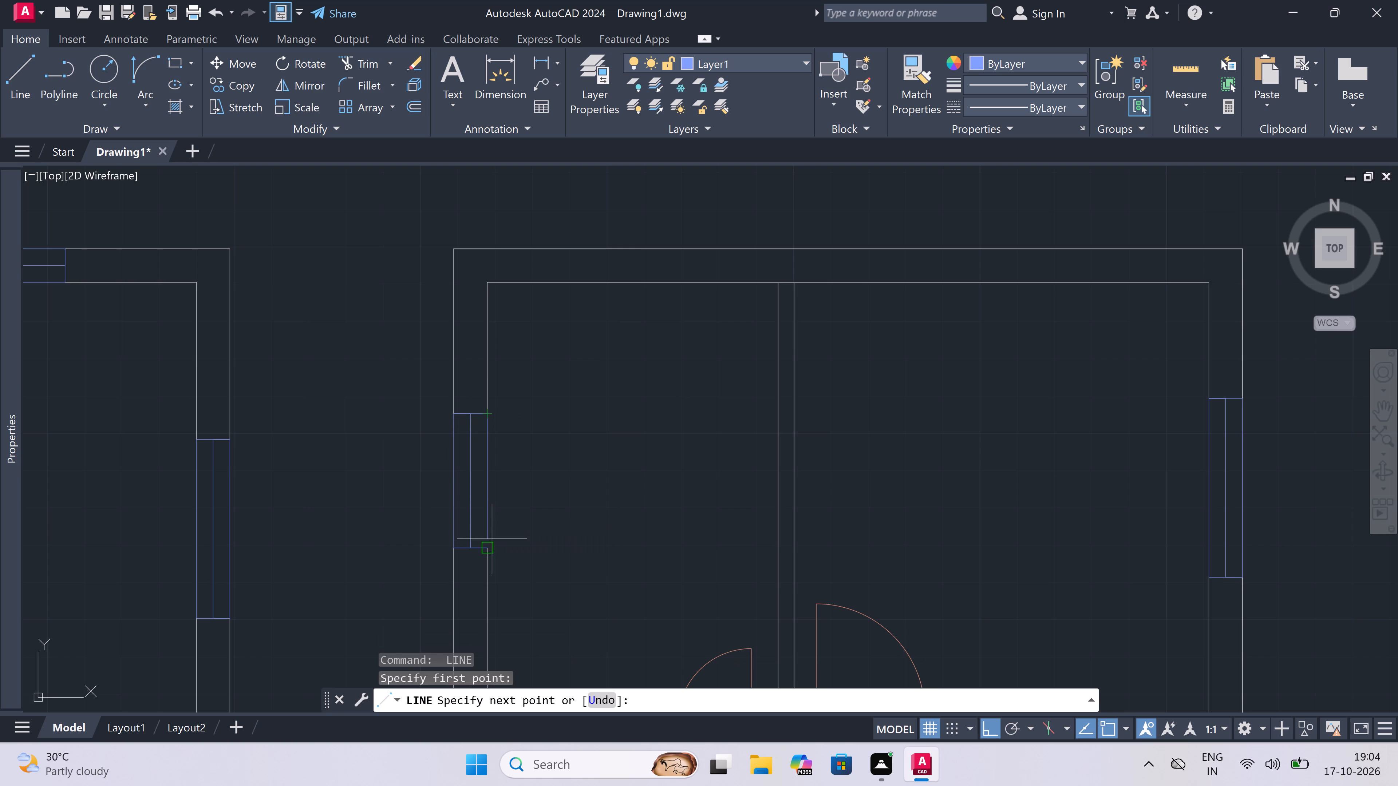
{"action": "double_click", "coordinate": [491, 547]}
{"action": "key", "text": "Escape"}
On layer 0, draw an L-shaped inner outline in the right column's top unit's upper left room, from bottom wall up and across to the partition.
{"action": "scroll", "coordinate": [447, 447], "scroll_direction": "down", "scroll_amount": 3}
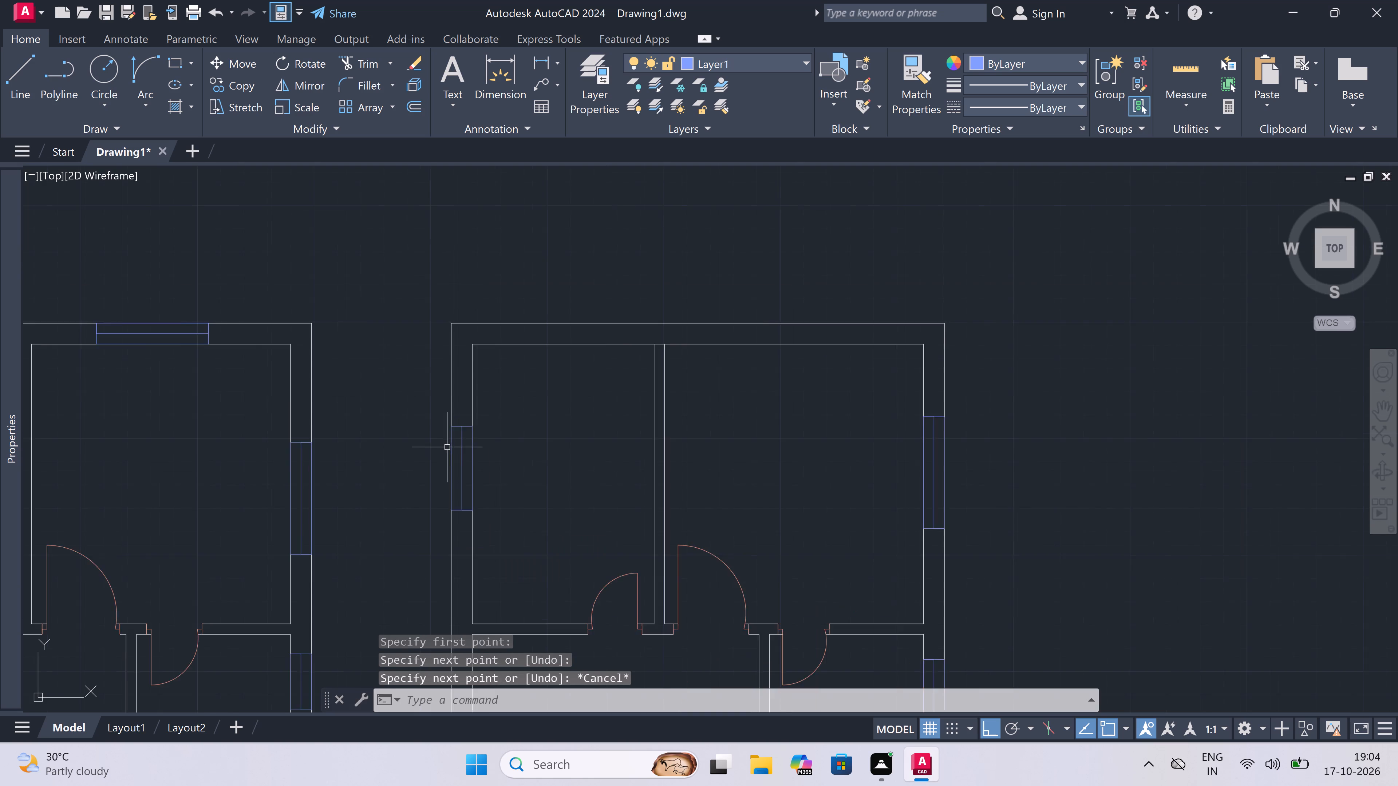
{"action": "scroll", "coordinate": [447, 447], "scroll_direction": "down", "scroll_amount": 1}
{"action": "scroll", "coordinate": [465, 453], "scroll_direction": "up", "scroll_amount": 2}
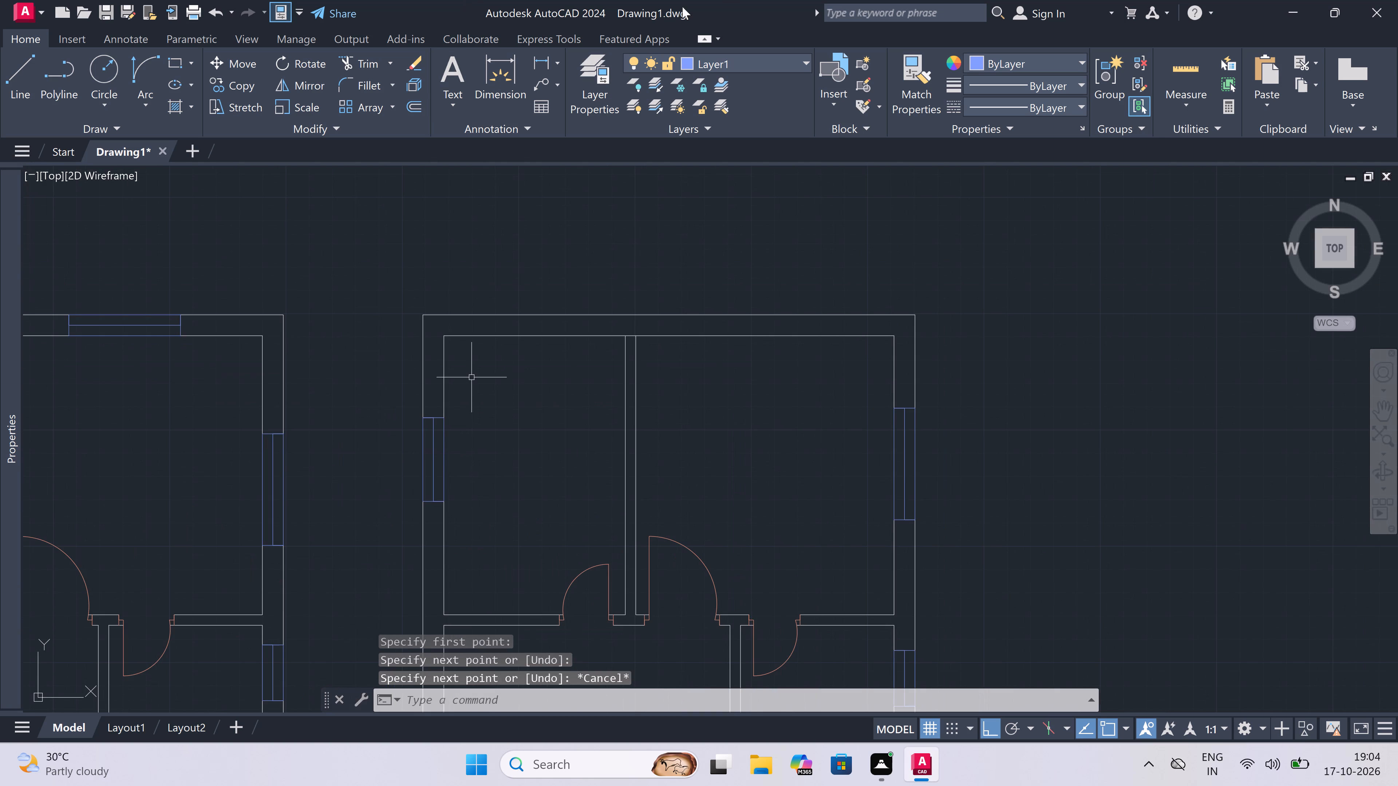
{"action": "left_click", "coordinate": [733, 60]}
{"action": "left_click", "coordinate": [733, 76]}
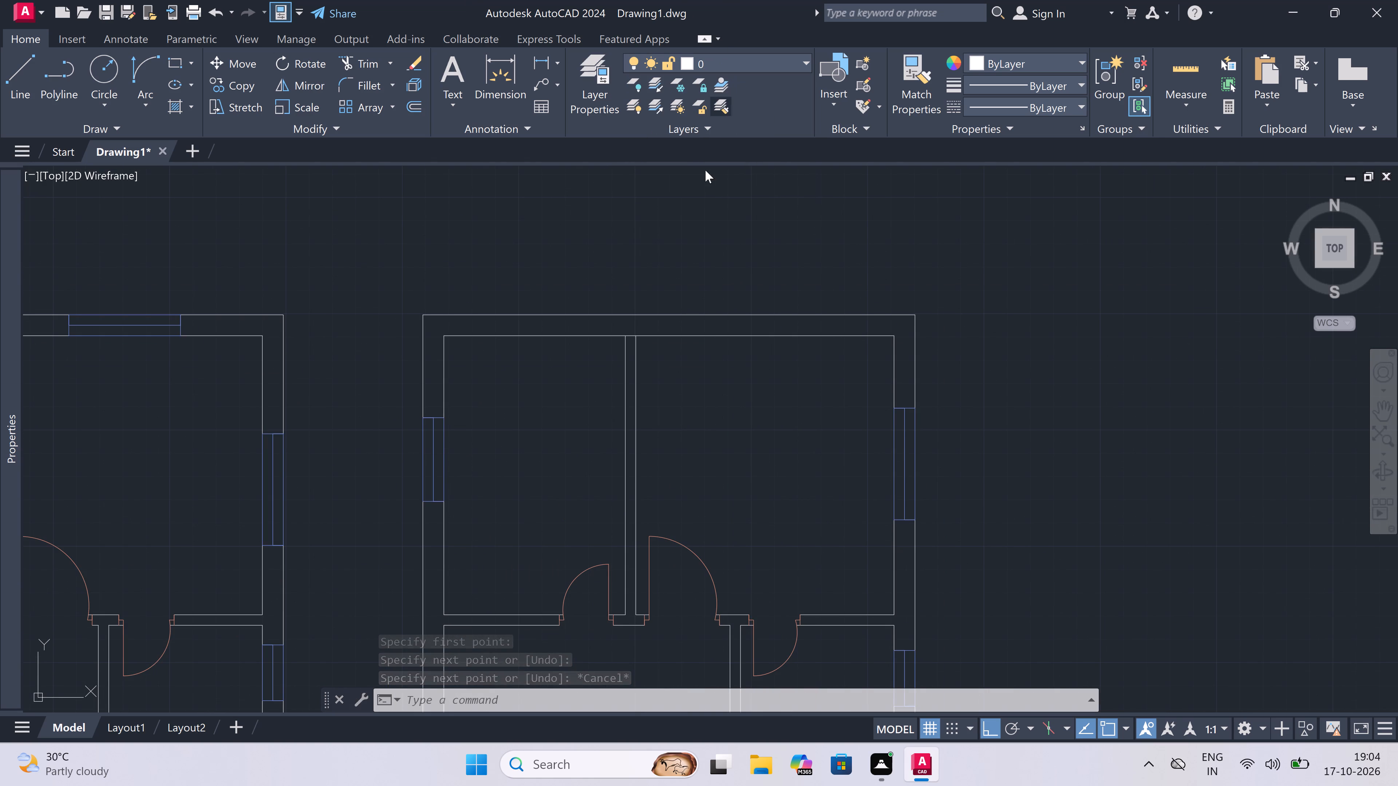
{"action": "key", "text": "l"}
{"action": "key", "text": "space"}
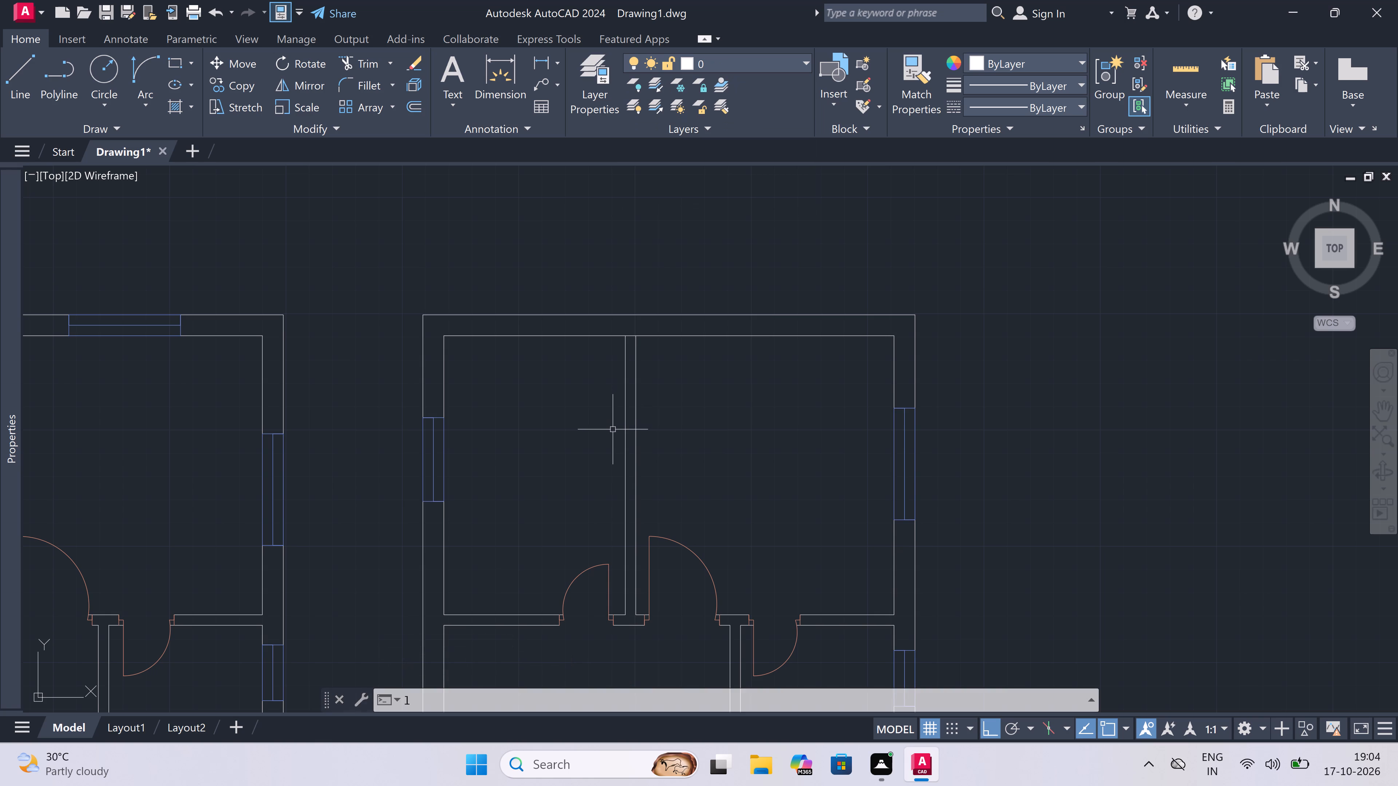
{"action": "left_click", "coordinate": [483, 615]}
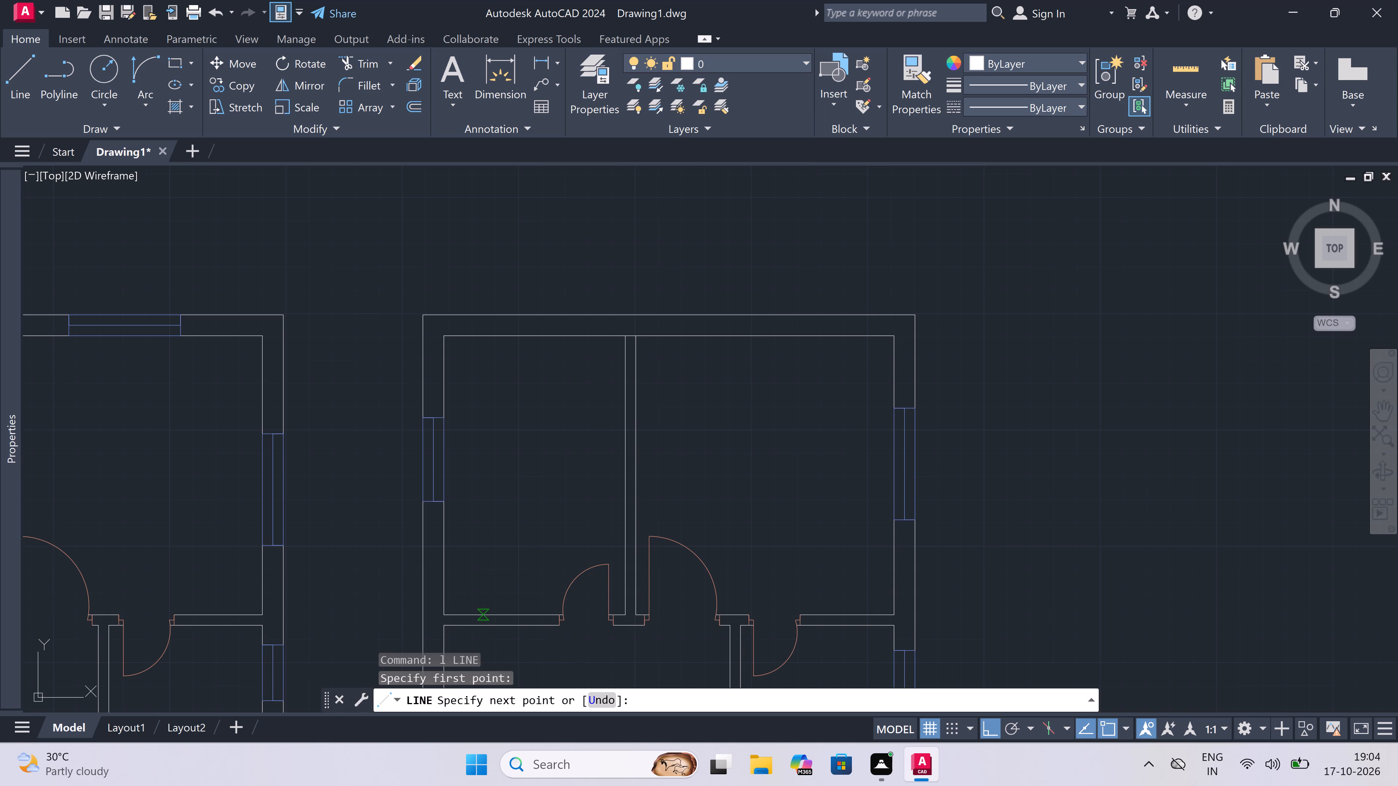
{"action": "left_click", "coordinate": [482, 372]}
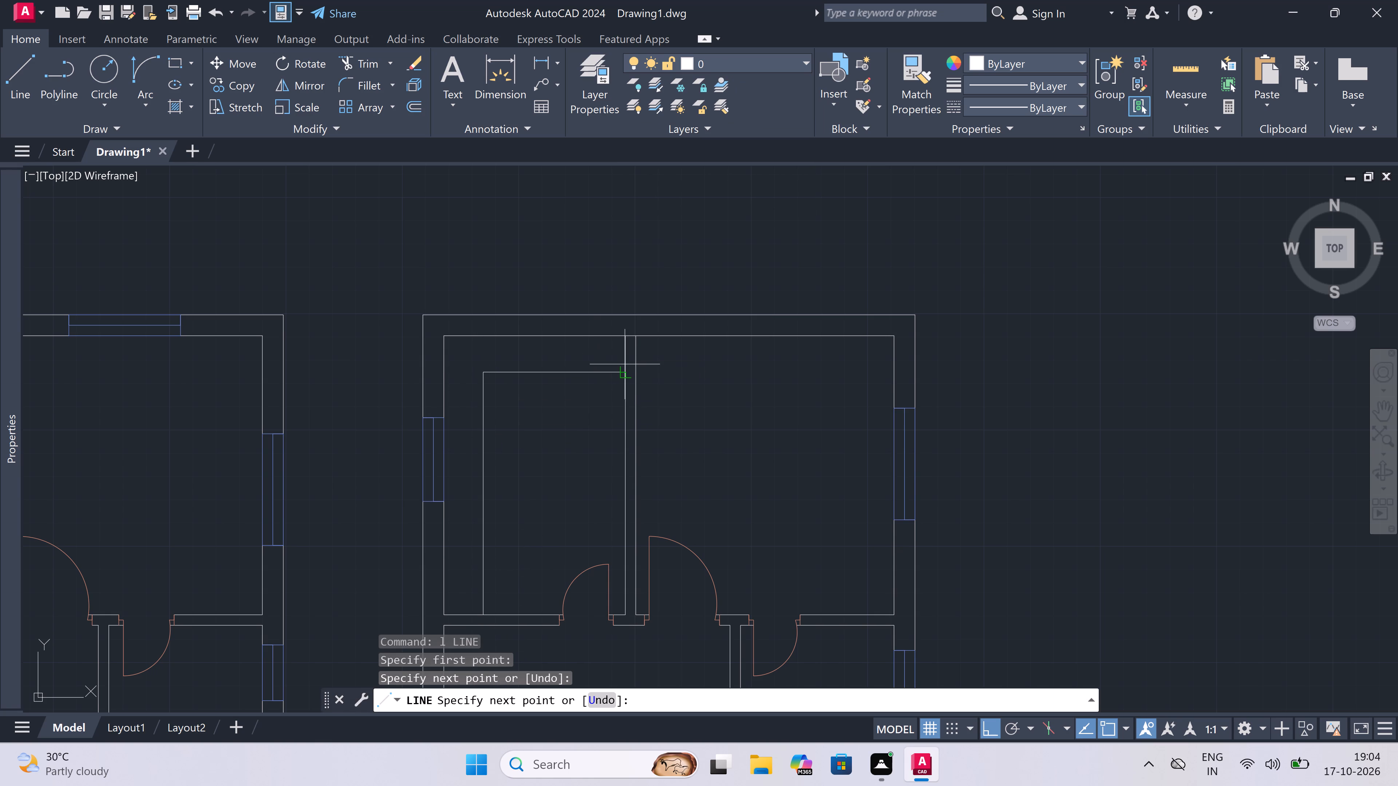
{"action": "double_click", "coordinate": [624, 377]}
{"action": "key", "text": "Escape"}
Draw the same L-shaped inner outline in the upper left room of the right column's second unit from the top.
{"action": "scroll", "coordinate": [542, 313], "scroll_direction": "down", "scroll_amount": 4}
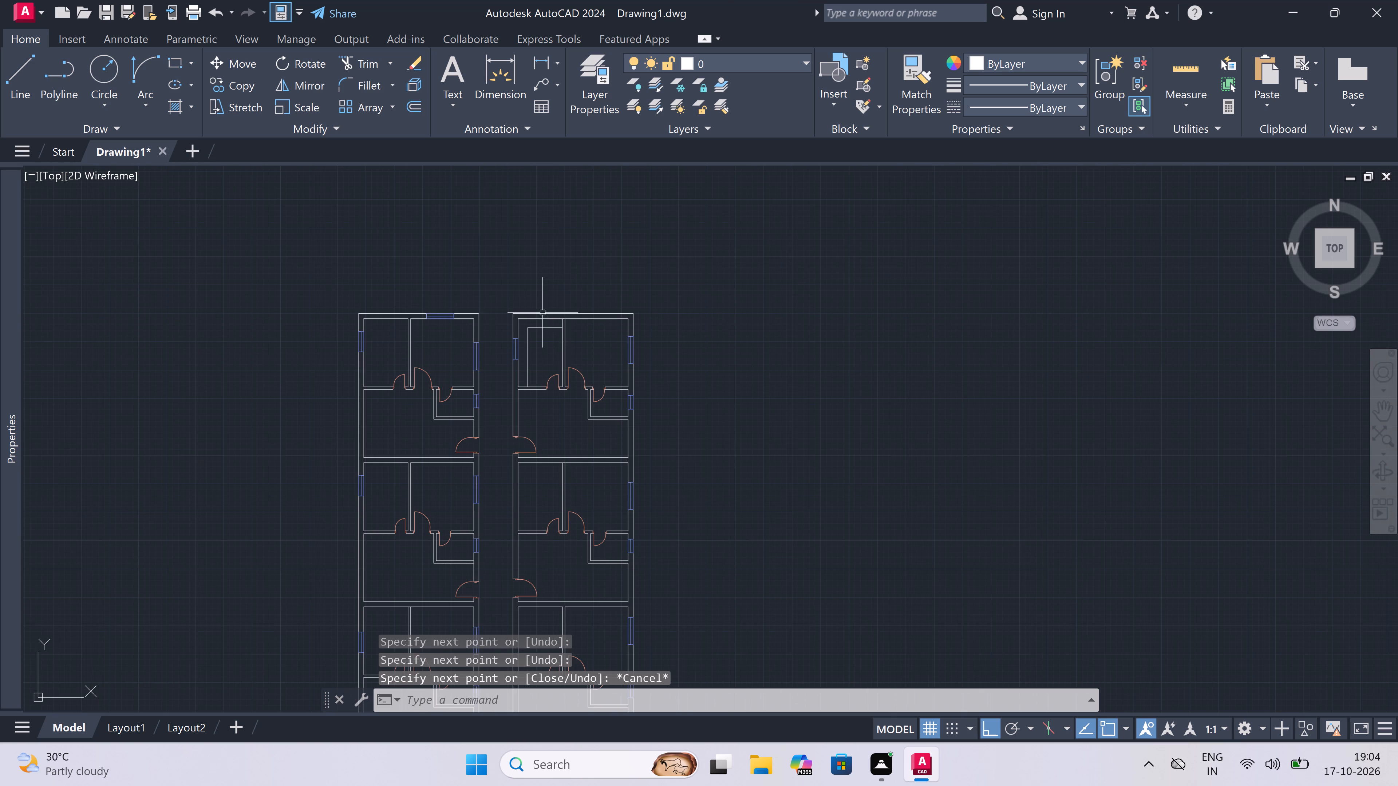
{"action": "key", "text": "space"}
{"action": "scroll", "coordinate": [547, 516], "scroll_direction": "up", "scroll_amount": 3}
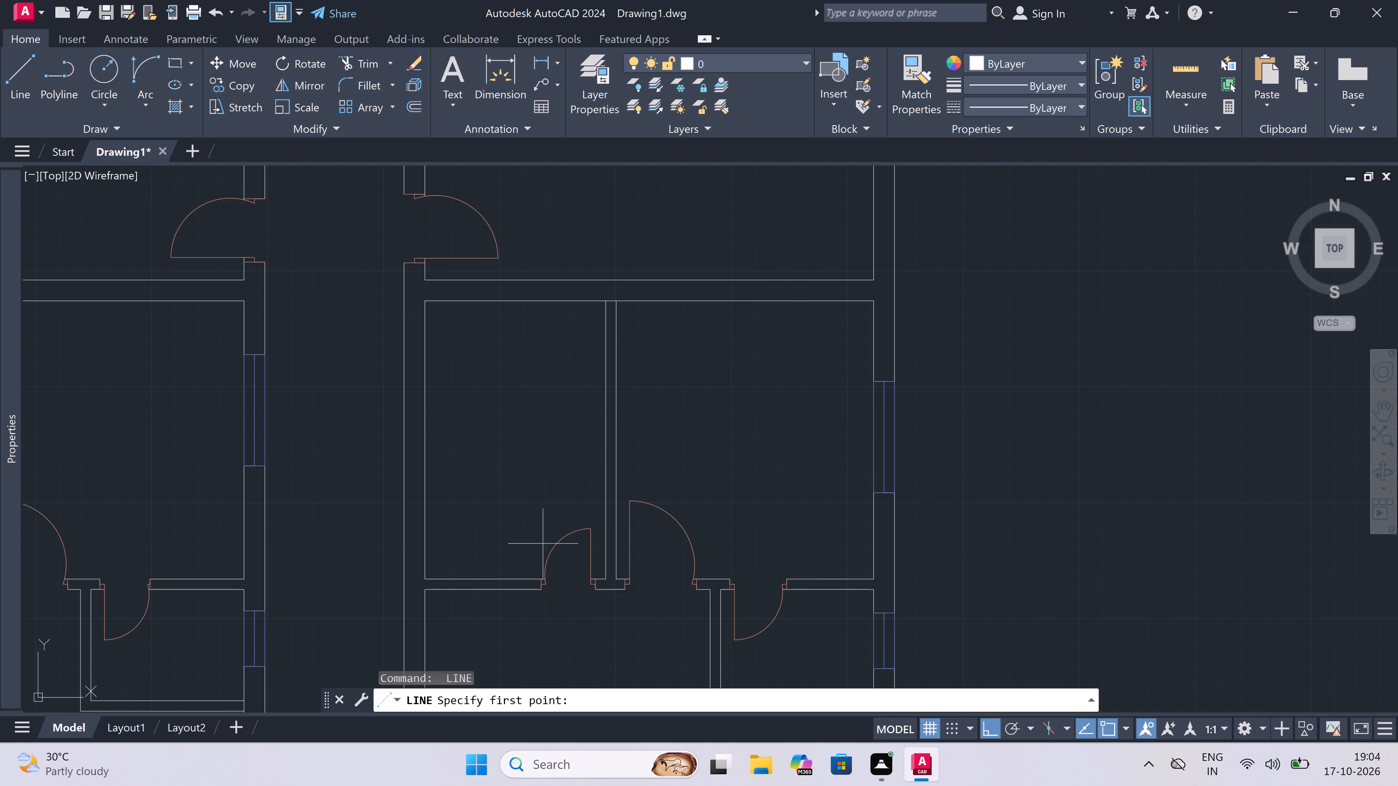
{"action": "double_click", "coordinate": [462, 576]}
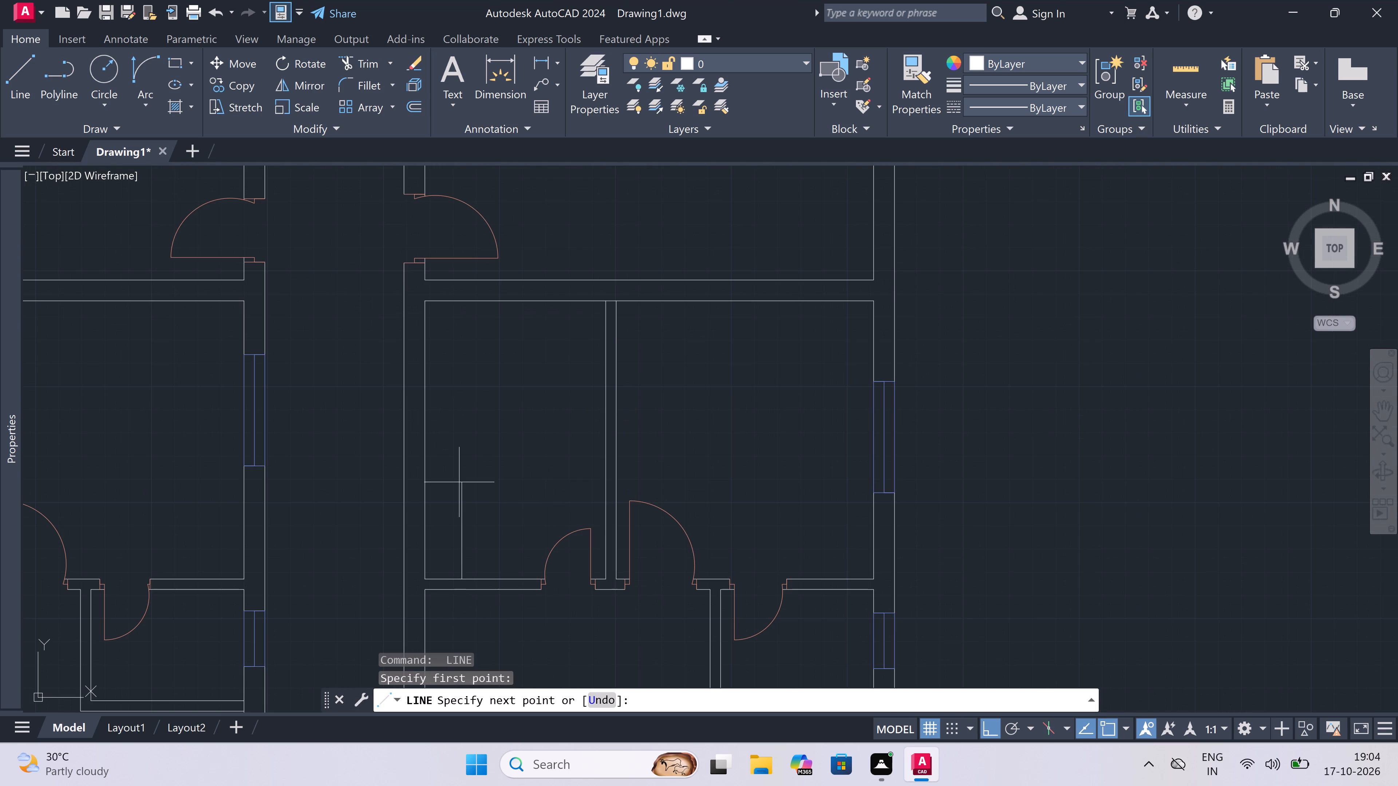
{"action": "double_click", "coordinate": [464, 337]}
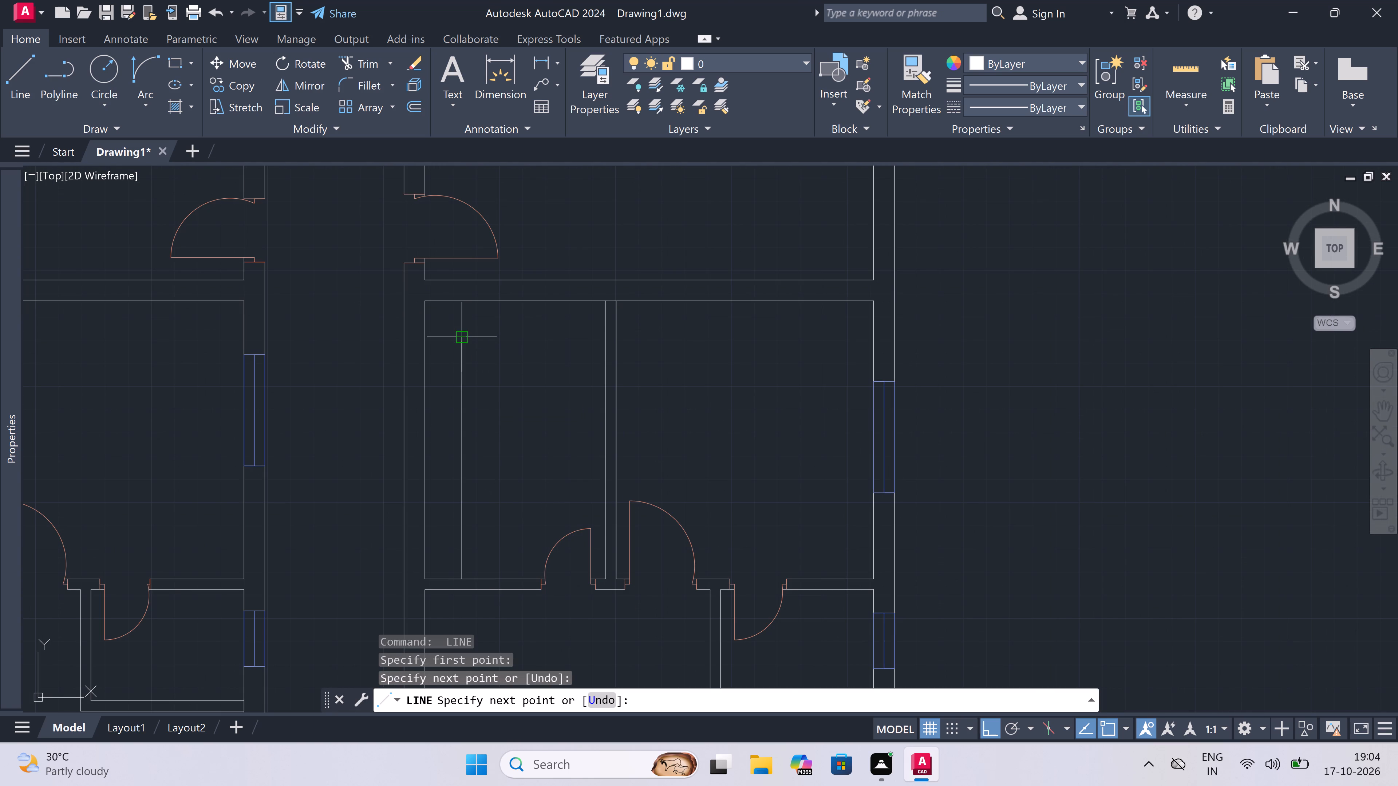
{"action": "double_click", "coordinate": [607, 329]}
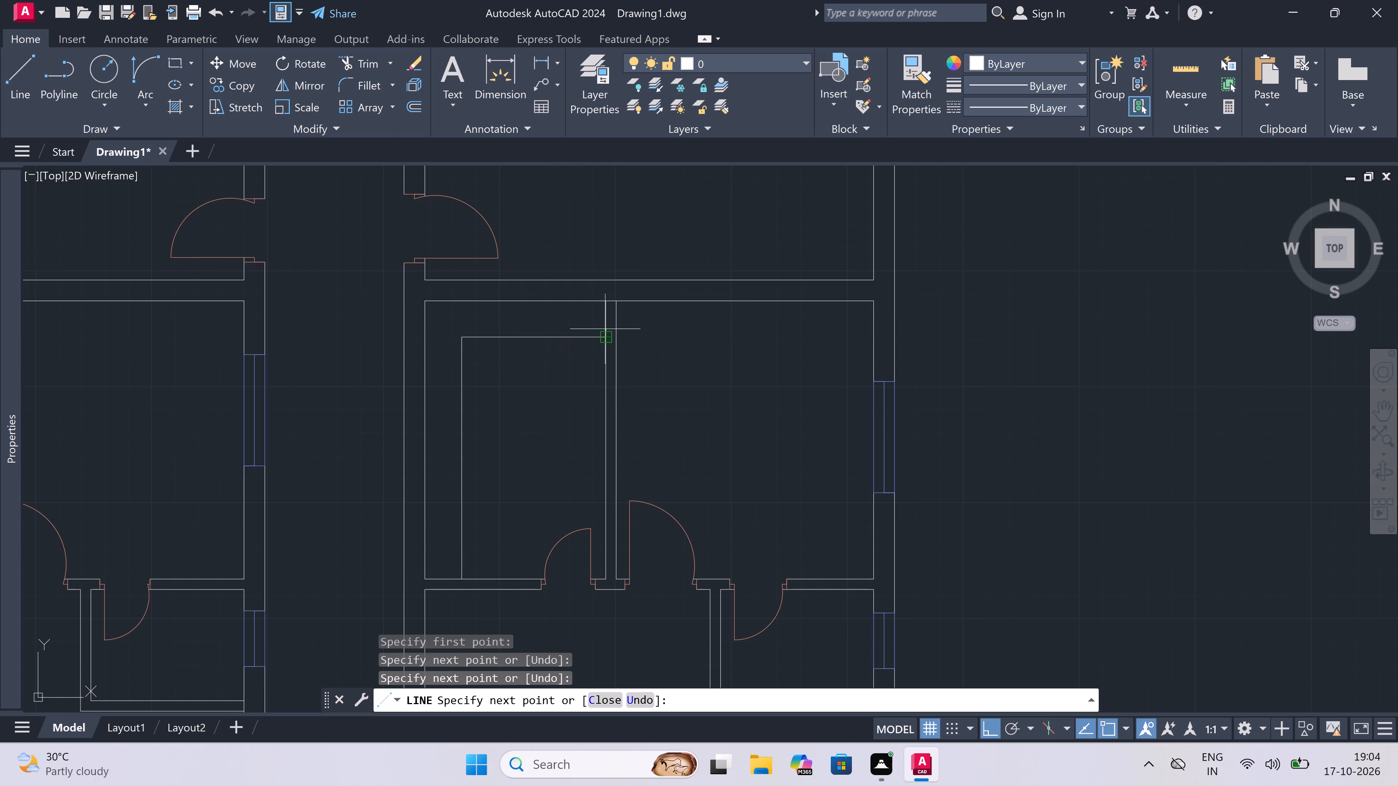
{"action": "key", "text": "Escape"}
Draw the L-shaped inner outline in the upper left room of the right column's third unit, from bottom wall up and across to the partition.
{"action": "scroll", "coordinate": [554, 291], "scroll_direction": "down", "scroll_amount": 4}
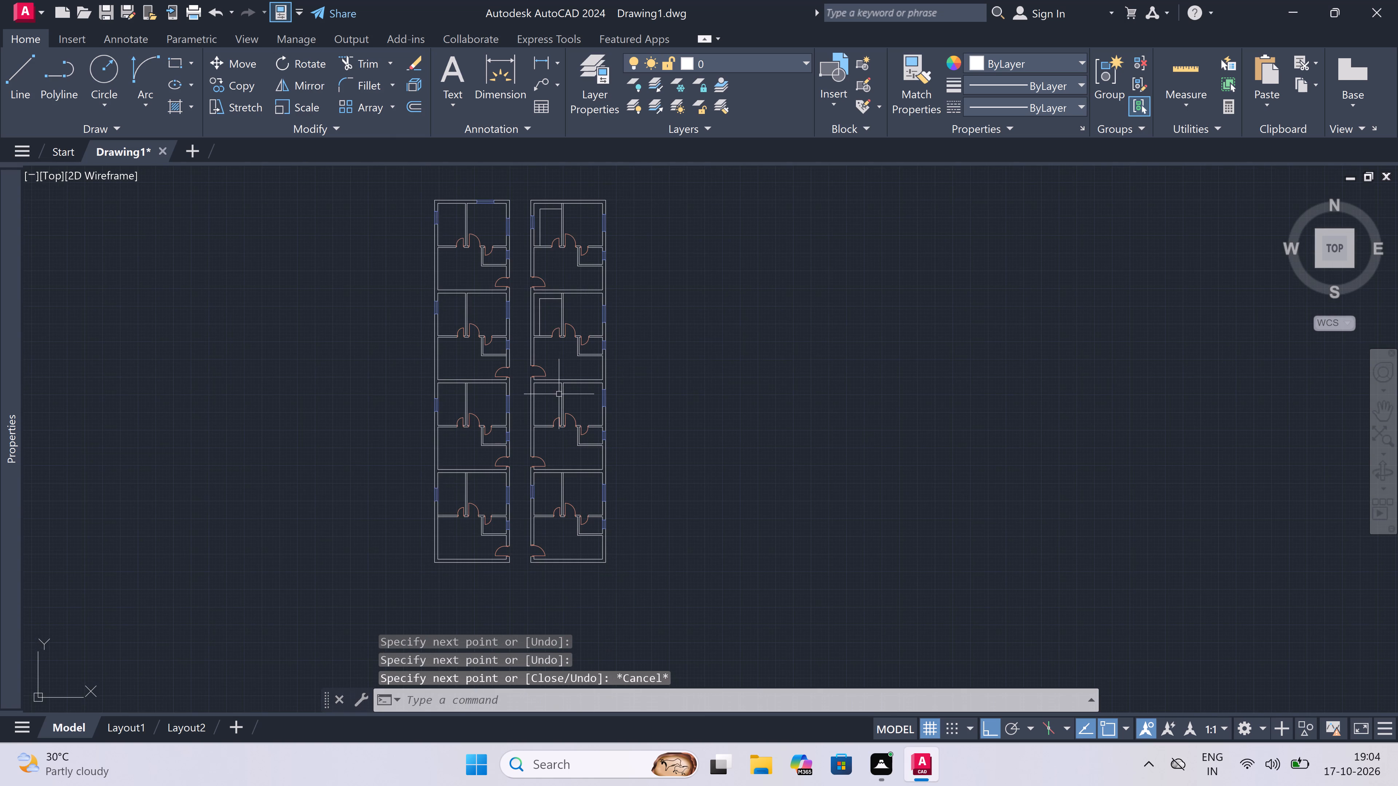
{"action": "scroll", "coordinate": [558, 406], "scroll_direction": "up", "scroll_amount": 3}
{"action": "key", "text": "space"}
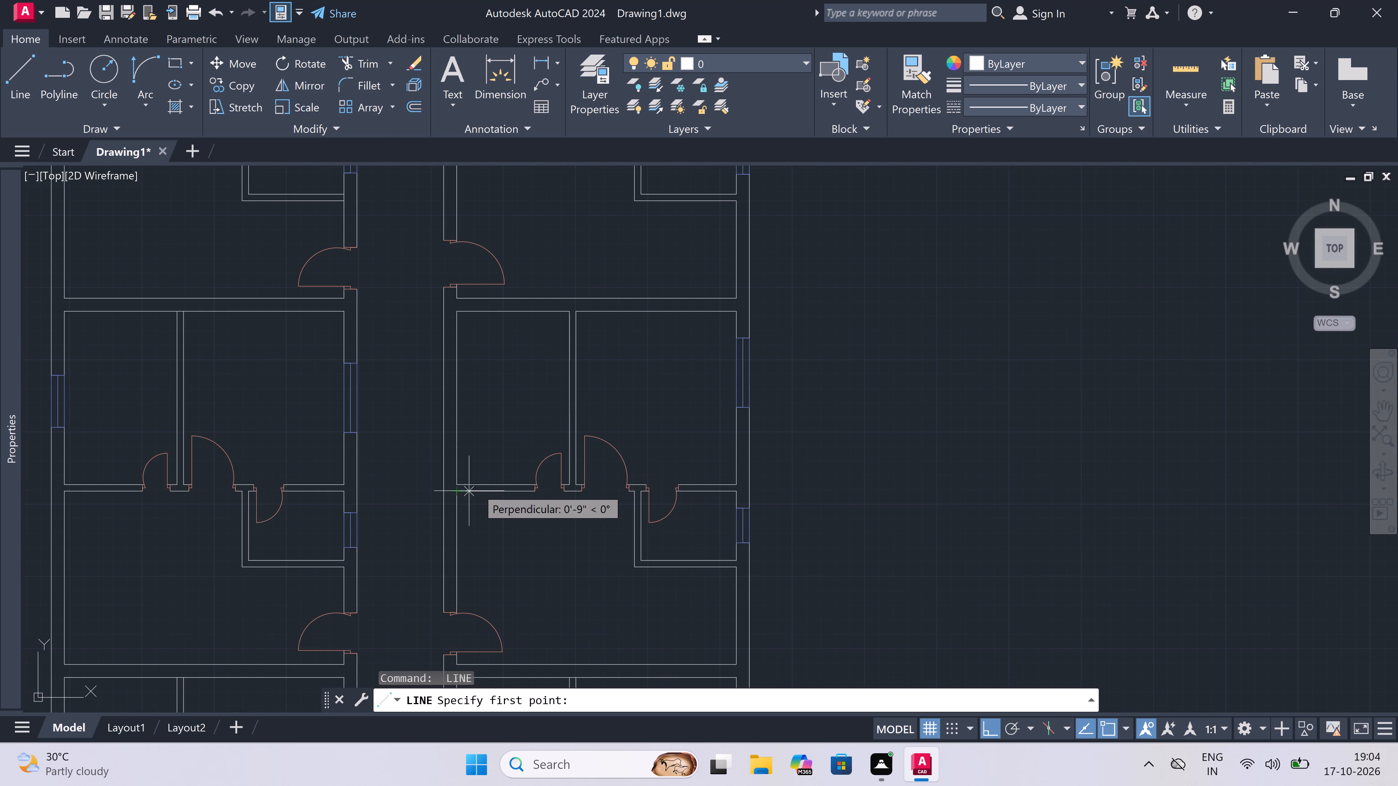
{"action": "scroll", "coordinate": [493, 471], "scroll_direction": "up", "scroll_amount": 1}
{"action": "double_click", "coordinate": [475, 492]}
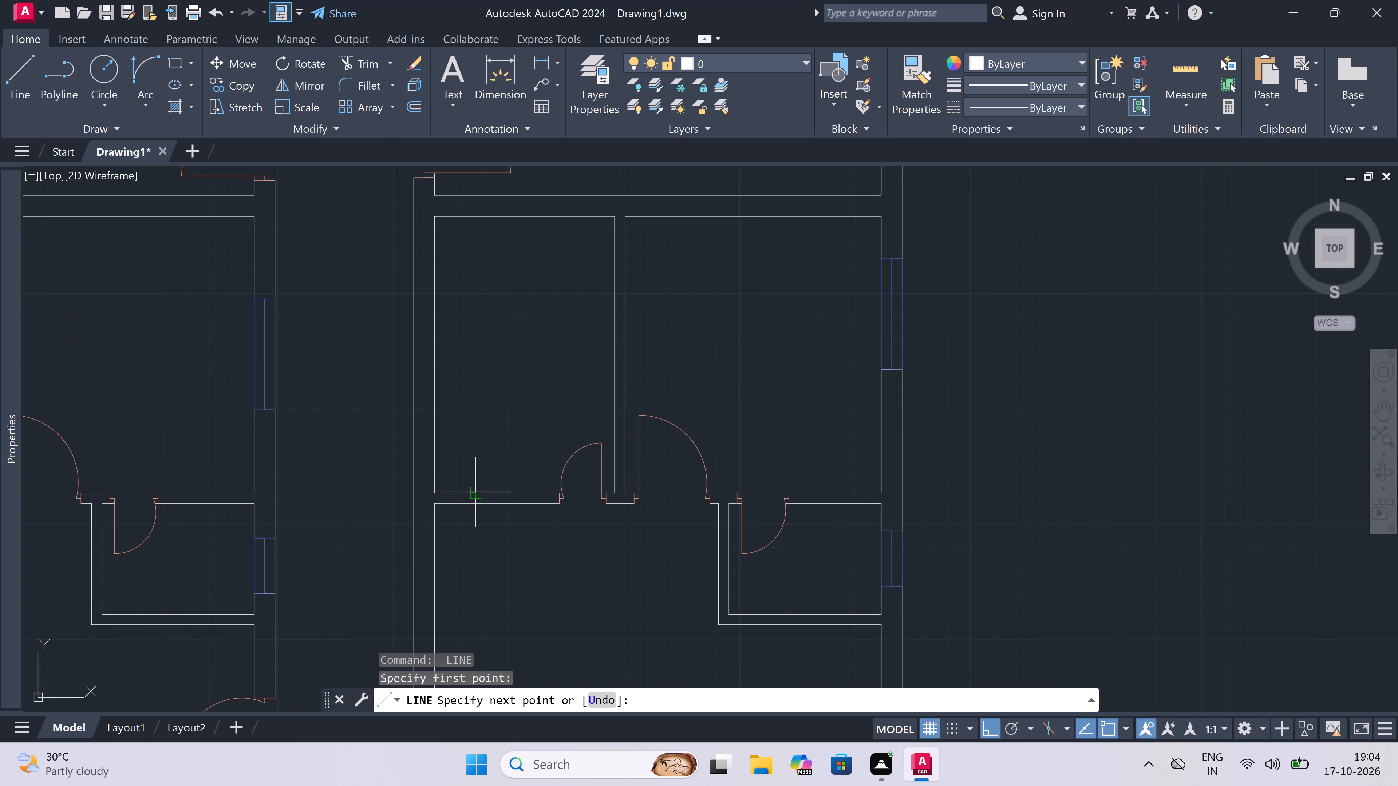
{"action": "double_click", "coordinate": [471, 253]}
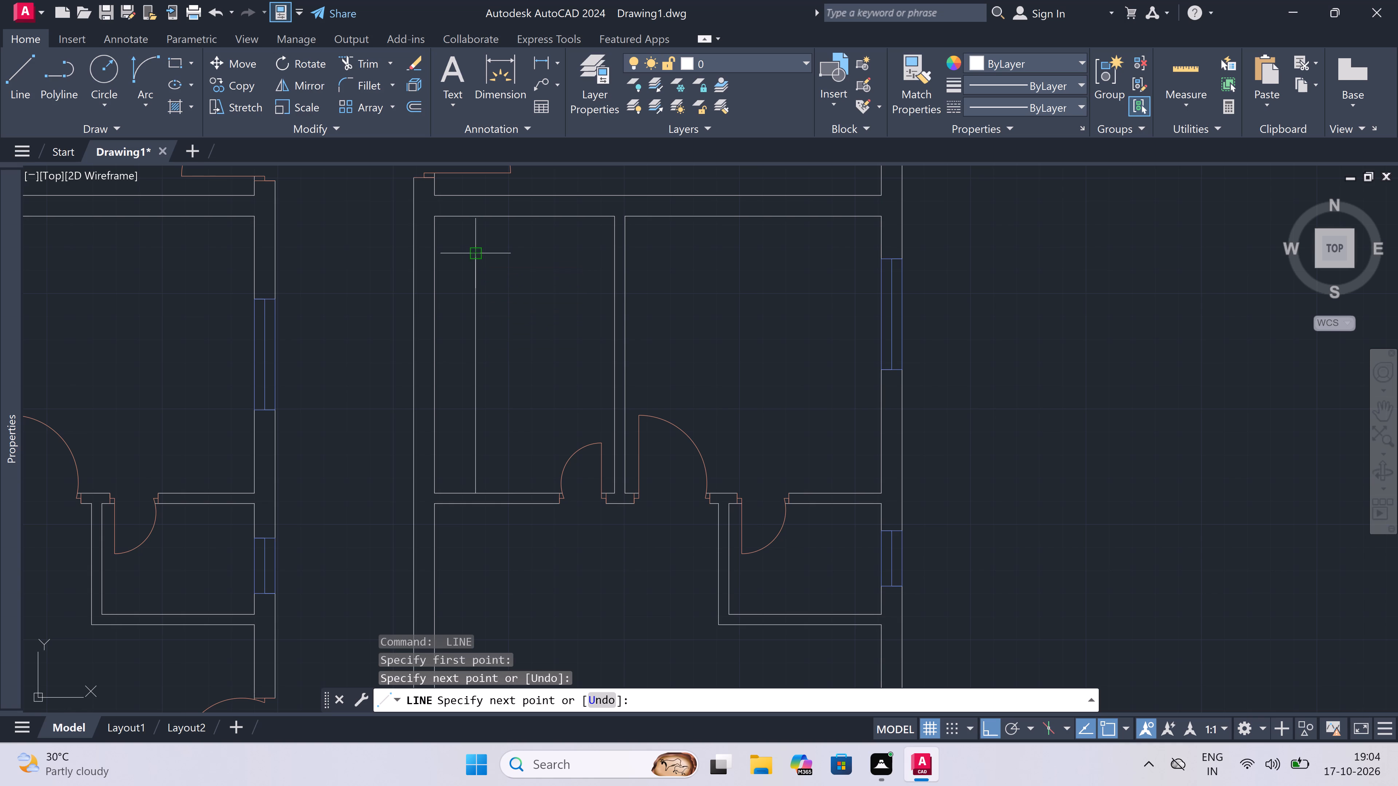
{"action": "left_click", "coordinate": [618, 250]}
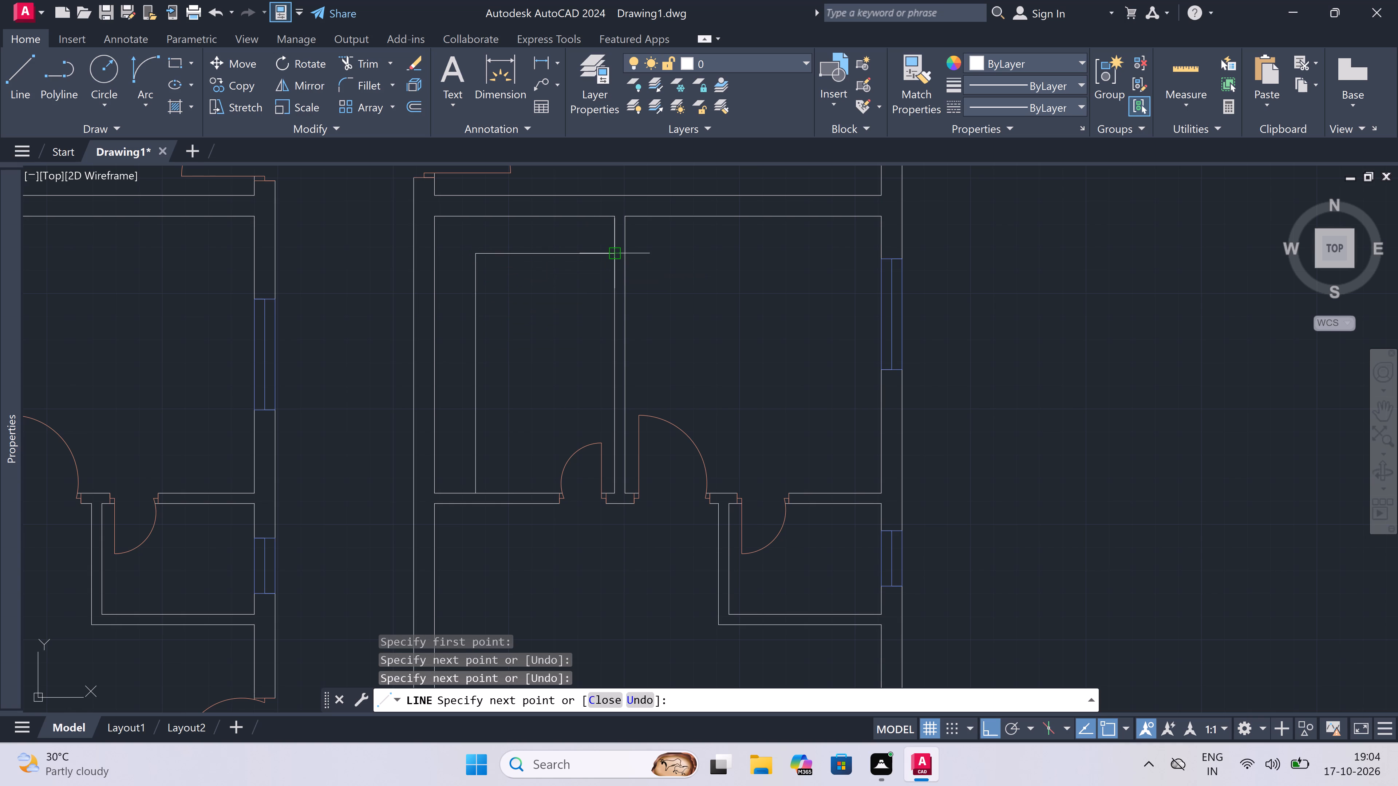
{"action": "key", "text": "Escape"}
Draw the L-shaped inner outline in the right column's bottom unit's upper left room, about 8'-9" up and across to the partition.
{"action": "scroll", "coordinate": [539, 252], "scroll_direction": "down", "scroll_amount": 4}
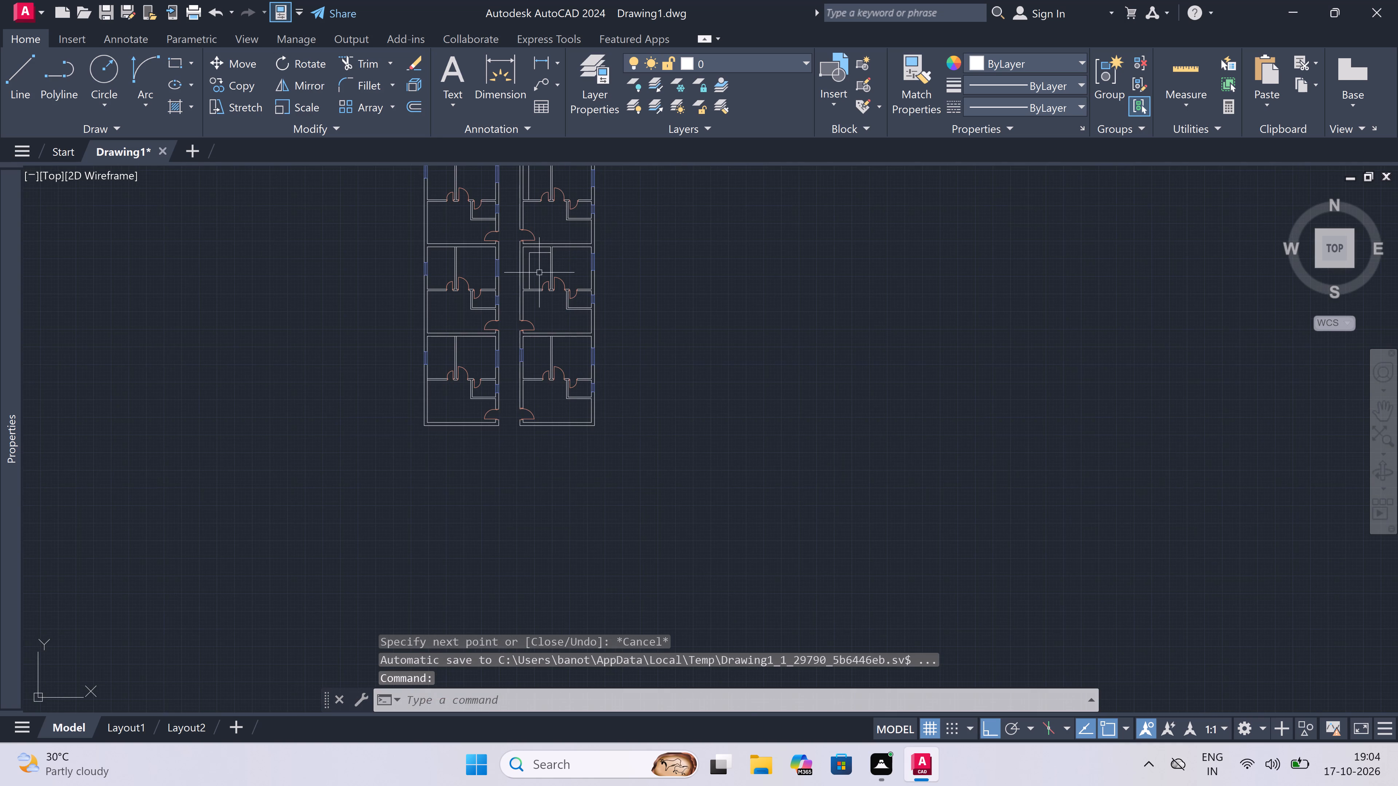
{"action": "scroll", "coordinate": [541, 284], "scroll_direction": "up", "scroll_amount": 3}
{"action": "scroll", "coordinate": [541, 289], "scroll_direction": "down", "scroll_amount": 1}
{"action": "scroll", "coordinate": [535, 495], "scroll_direction": "up", "scroll_amount": 1}
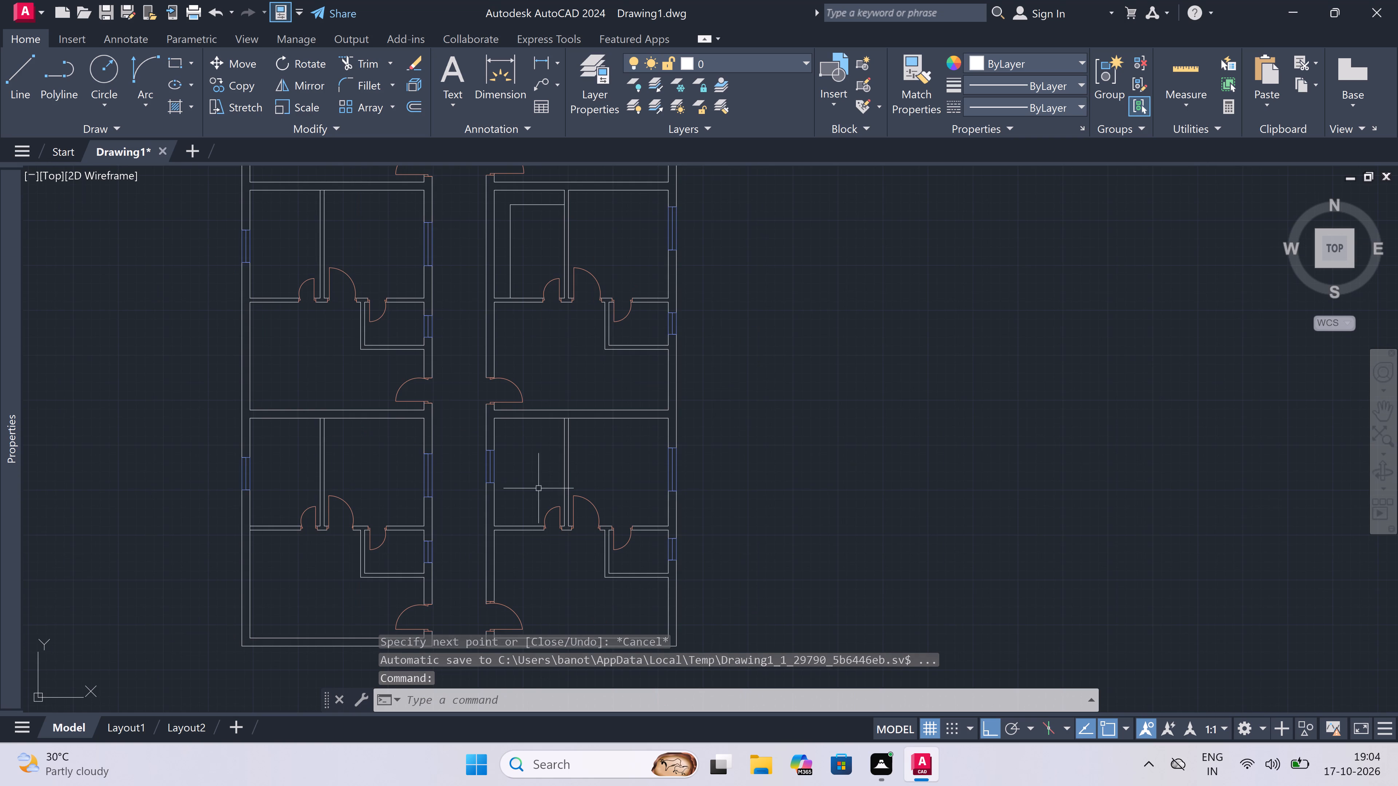
{"action": "scroll", "coordinate": [535, 495], "scroll_direction": "up", "scroll_amount": 2}
{"action": "key", "text": "space"}
{"action": "scroll", "coordinate": [461, 565], "scroll_direction": "down", "scroll_amount": 1}
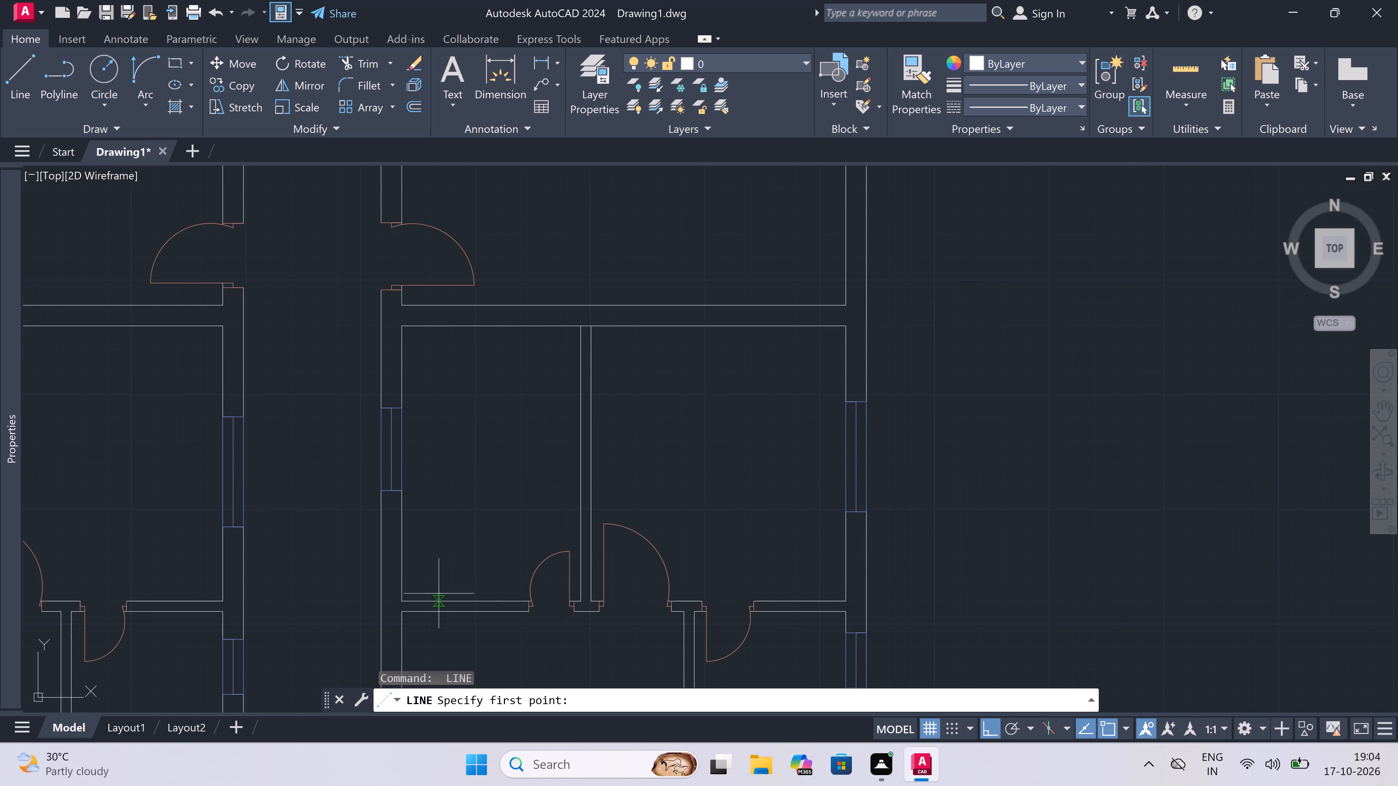
{"action": "left_click_drag", "start_coordinate": [438, 599], "coordinate": [439, 602]}
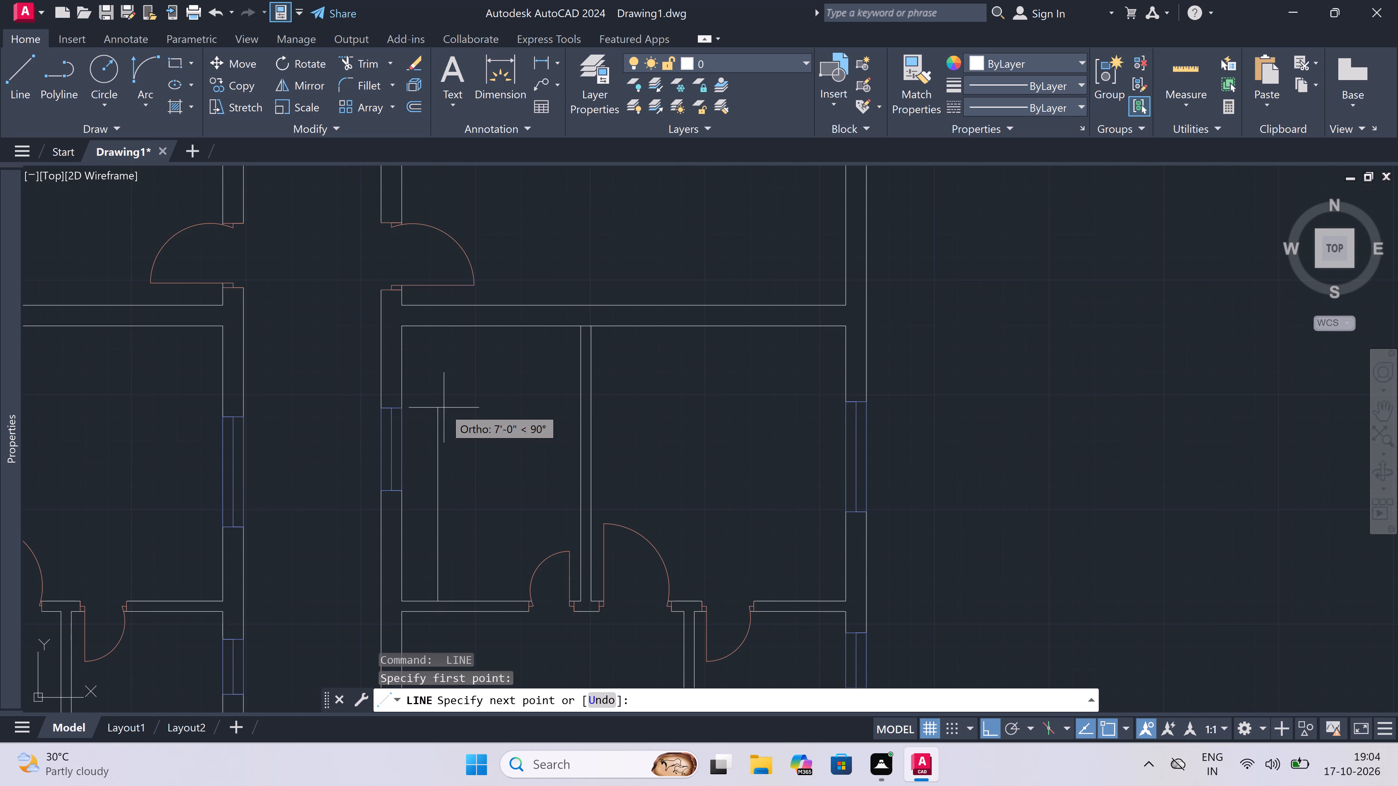
{"action": "double_click", "coordinate": [440, 362]}
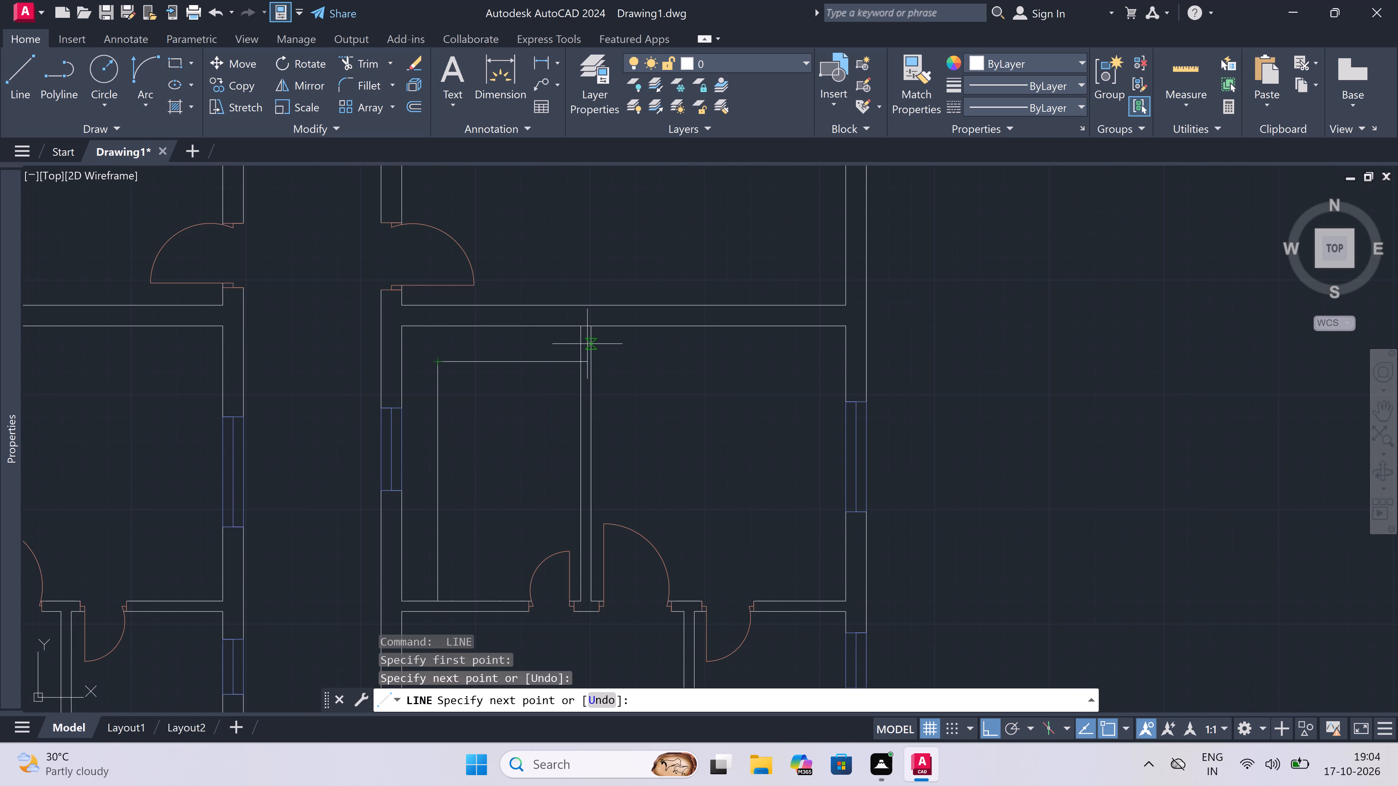
{"action": "left_click", "coordinate": [579, 363]}
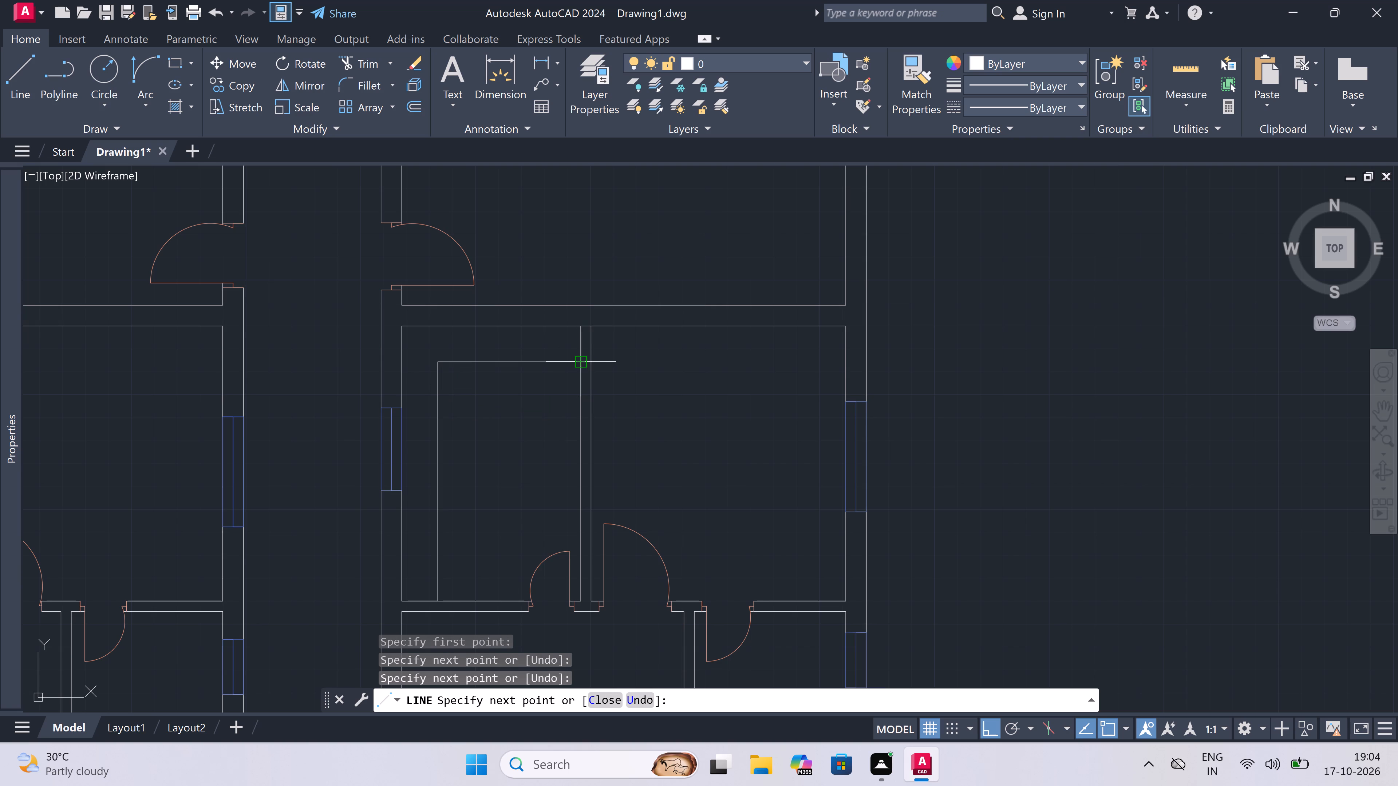
{"action": "key", "text": "Escape"}
Draw the L-shaped inner outline in the left column's bottom unit's upper left room, from bottom wall up and across to the partition.
{"action": "scroll", "coordinate": [580, 363], "scroll_direction": "down", "scroll_amount": 4}
{"action": "scroll", "coordinate": [473, 376], "scroll_direction": "up", "scroll_amount": 3}
{"action": "scroll", "coordinate": [448, 319], "scroll_direction": "up", "scroll_amount": 1}
{"action": "key", "text": "space"}
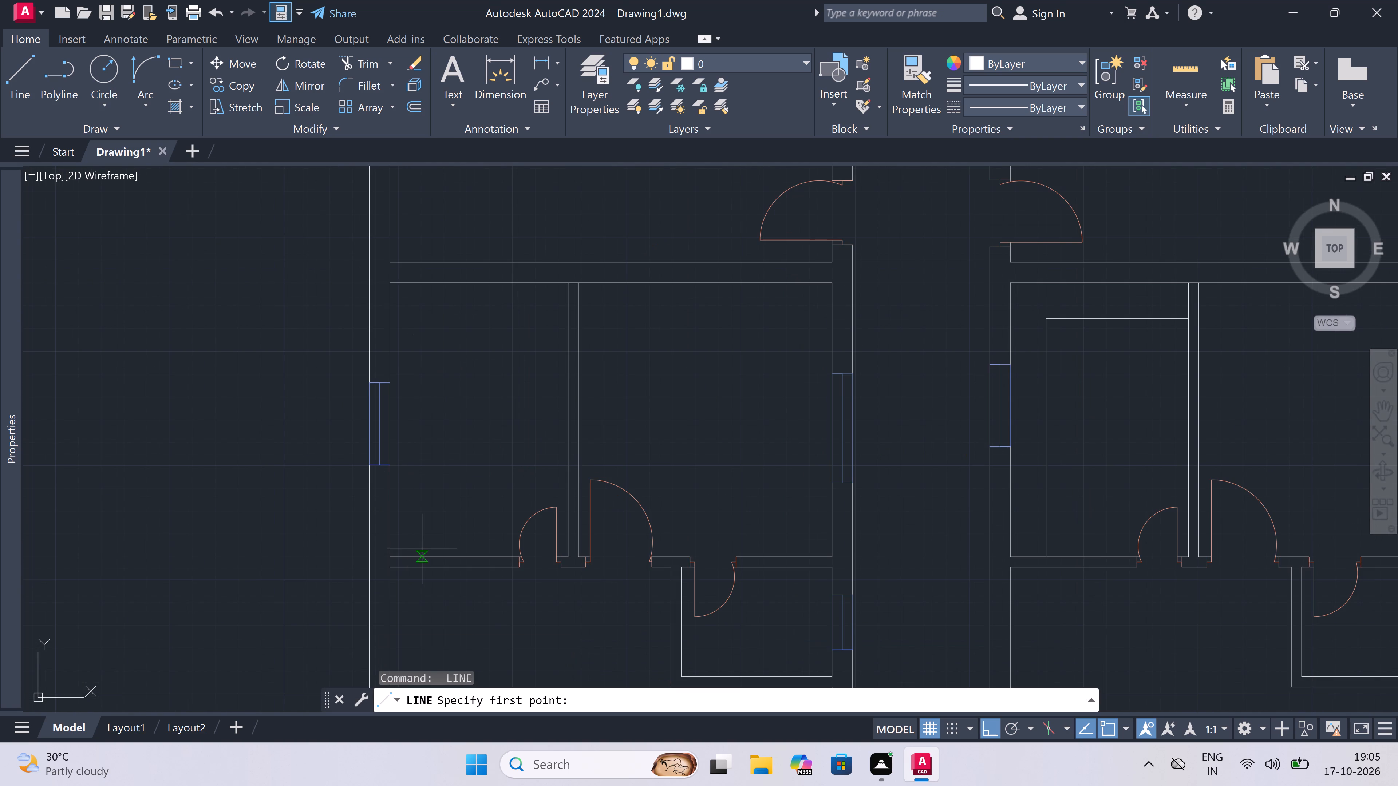
{"action": "left_click", "coordinate": [433, 553]}
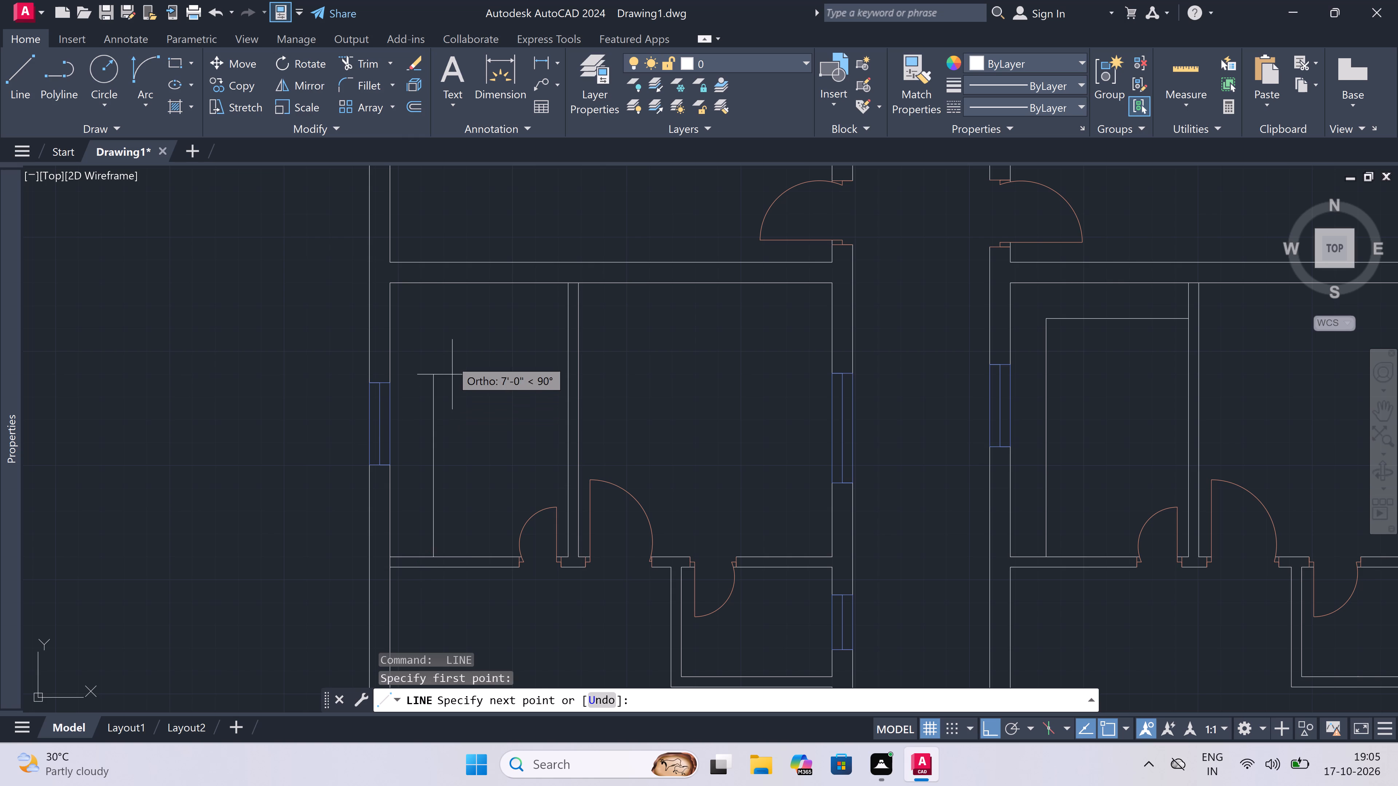
{"action": "left_click", "coordinate": [441, 319]}
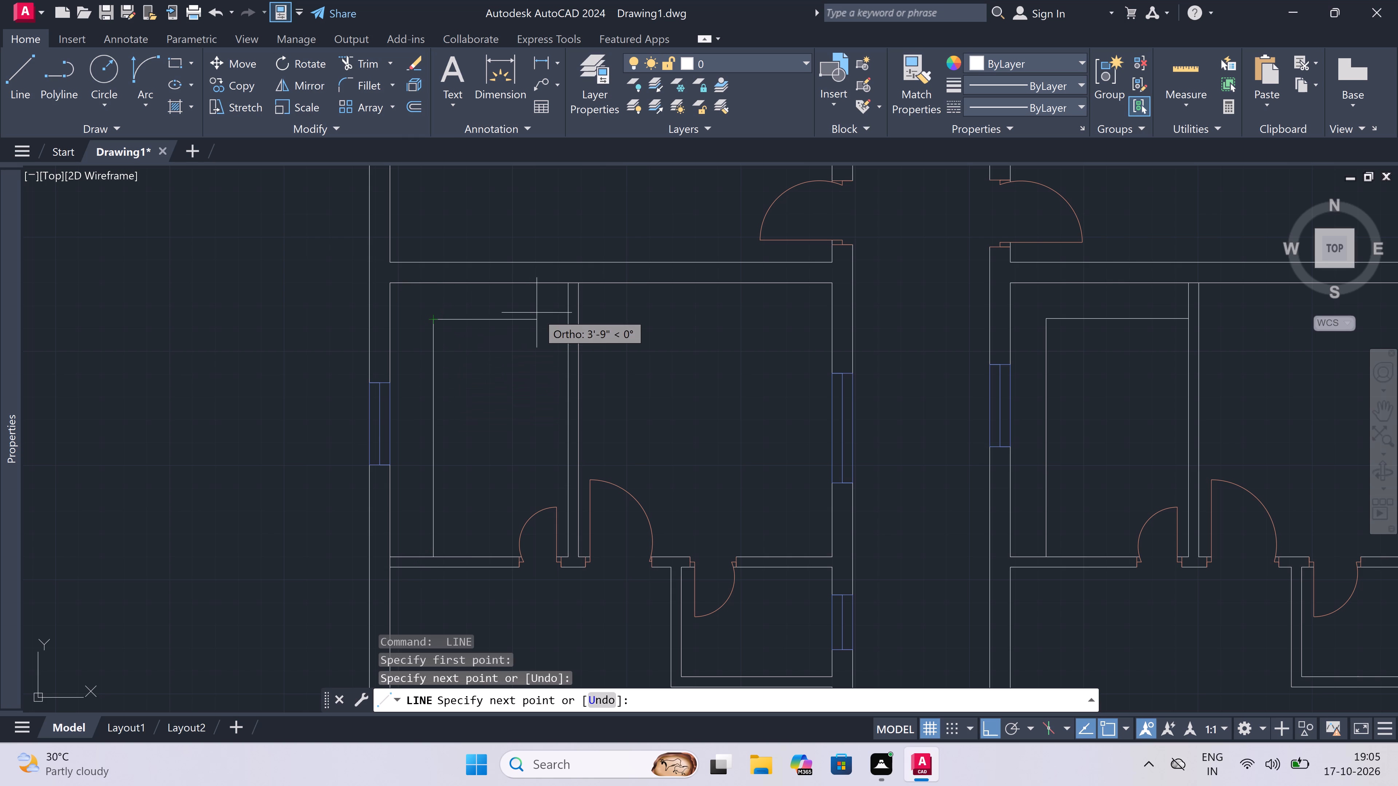
{"action": "left_click", "coordinate": [563, 321]}
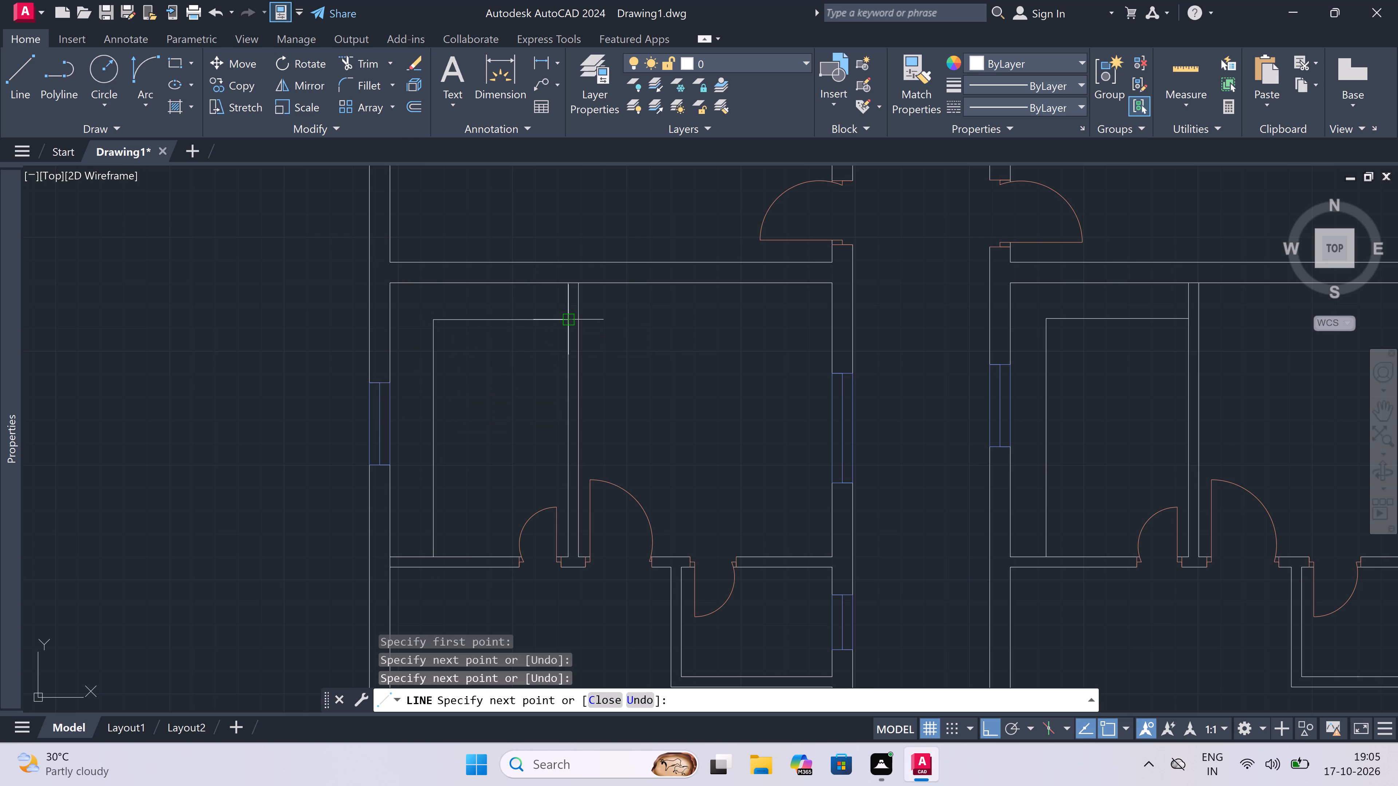
{"action": "key", "text": "Escape"}
Trim the wall lines crossing the partition ends at the left column's bottom unit's left exterior wall and top wall.
{"action": "type", "text": "tr"}
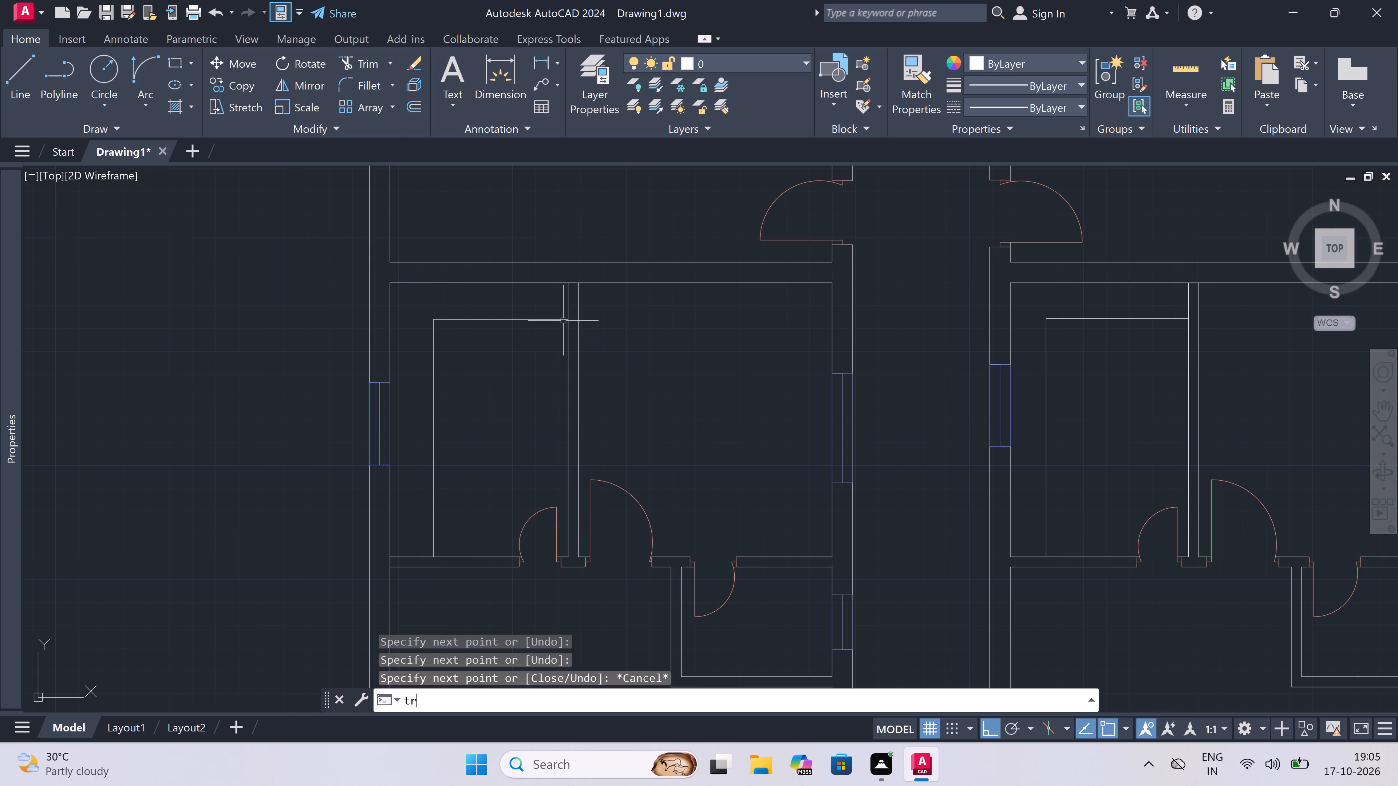
{"action": "key", "text": "space"}
{"action": "scroll", "coordinate": [395, 570], "scroll_direction": "up", "scroll_amount": 2}
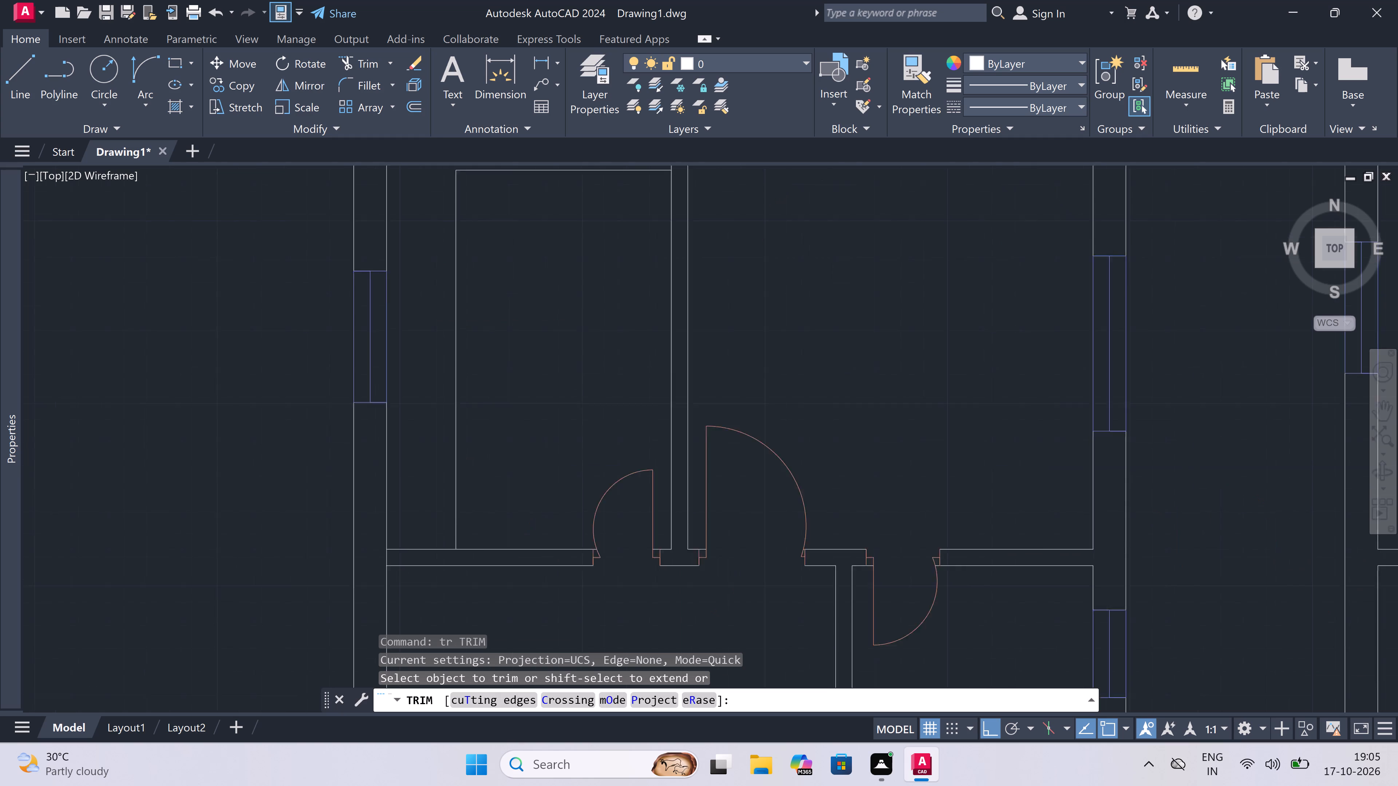
{"action": "triple_click", "coordinate": [395, 551]}
{"action": "left_click", "coordinate": [379, 552]}
{"action": "scroll", "coordinate": [378, 552], "scroll_direction": "down", "scroll_amount": 3}
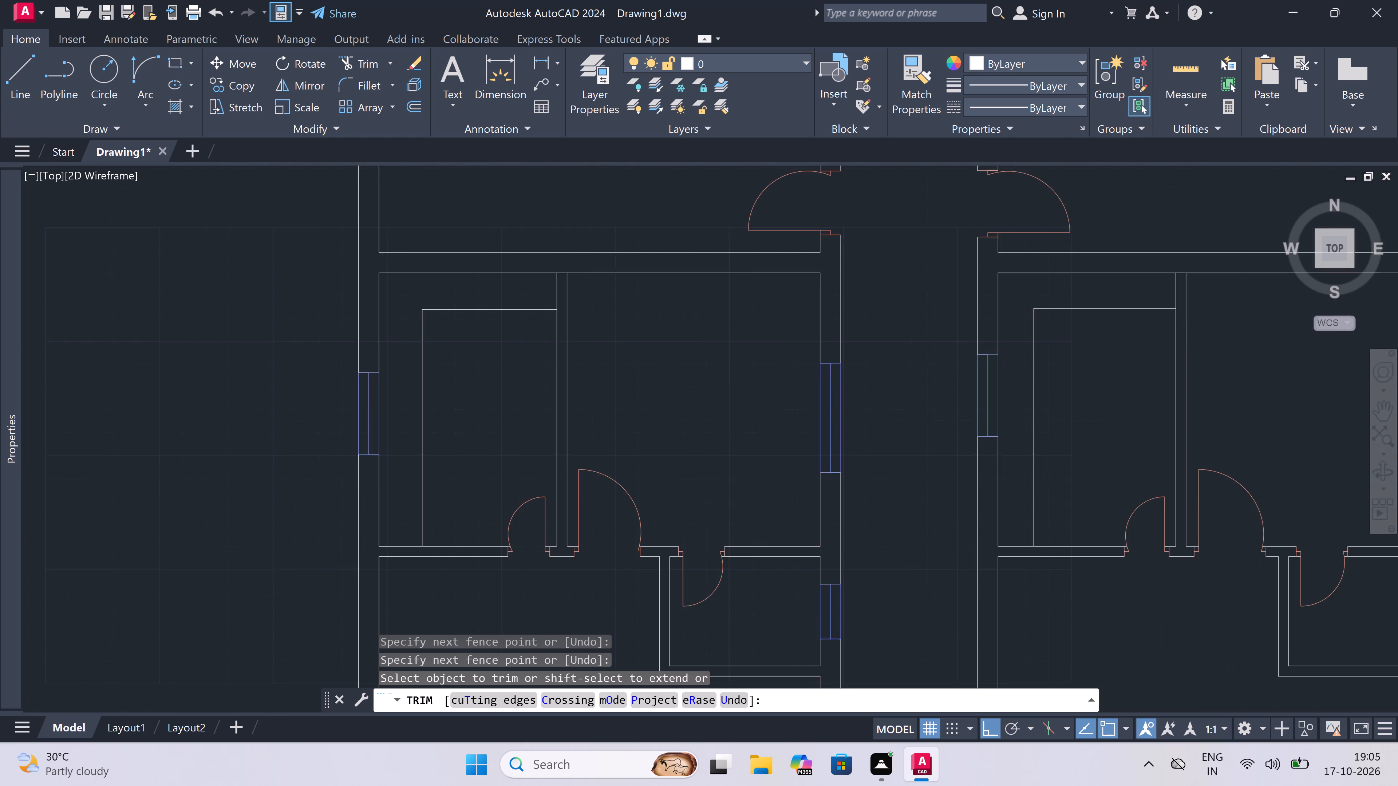
{"action": "scroll", "coordinate": [492, 369], "scroll_direction": "up", "scroll_amount": 3}
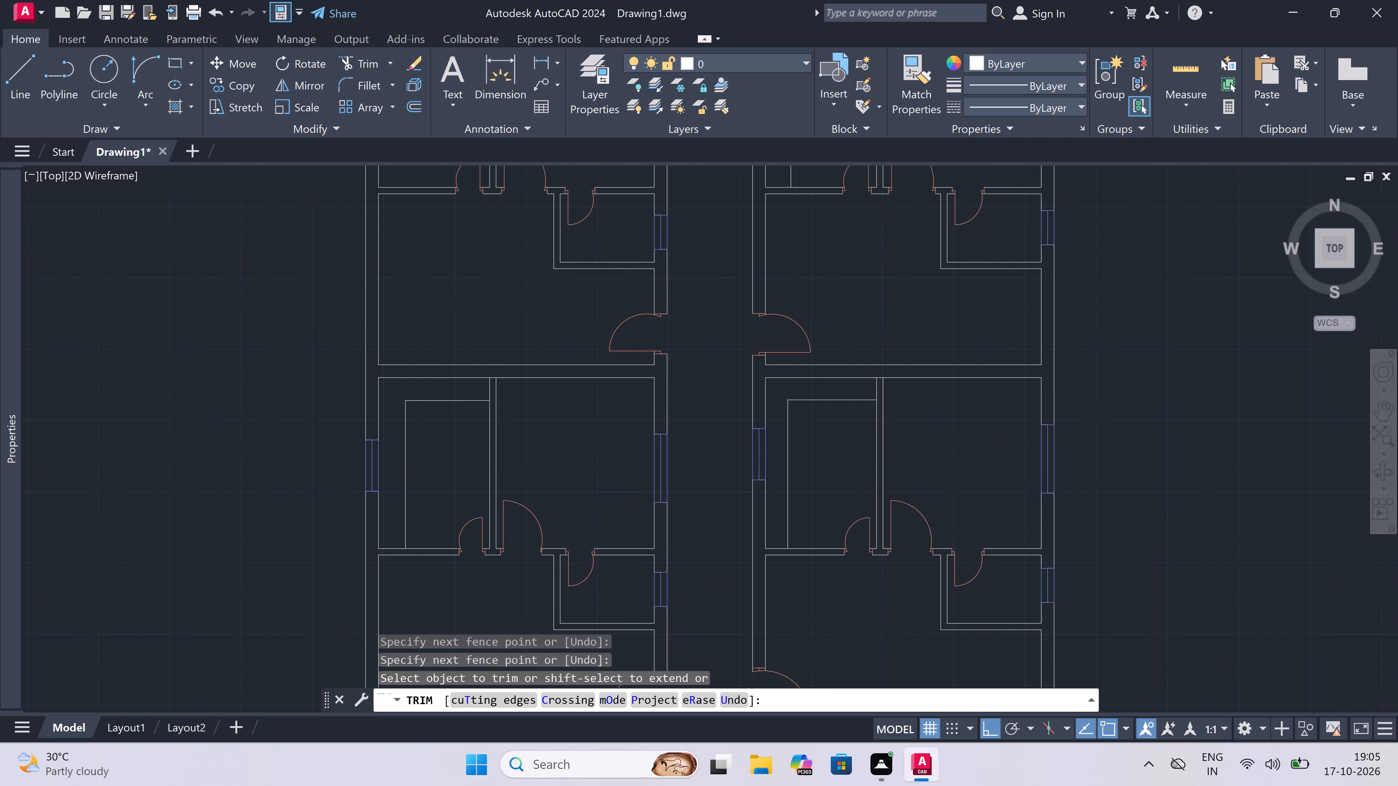
{"action": "scroll", "coordinate": [492, 370], "scroll_direction": "up", "scroll_amount": 1}
{"action": "left_click", "coordinate": [492, 369]}
{"action": "left_click", "coordinate": [506, 478]}
{"action": "key", "text": "Escape"}
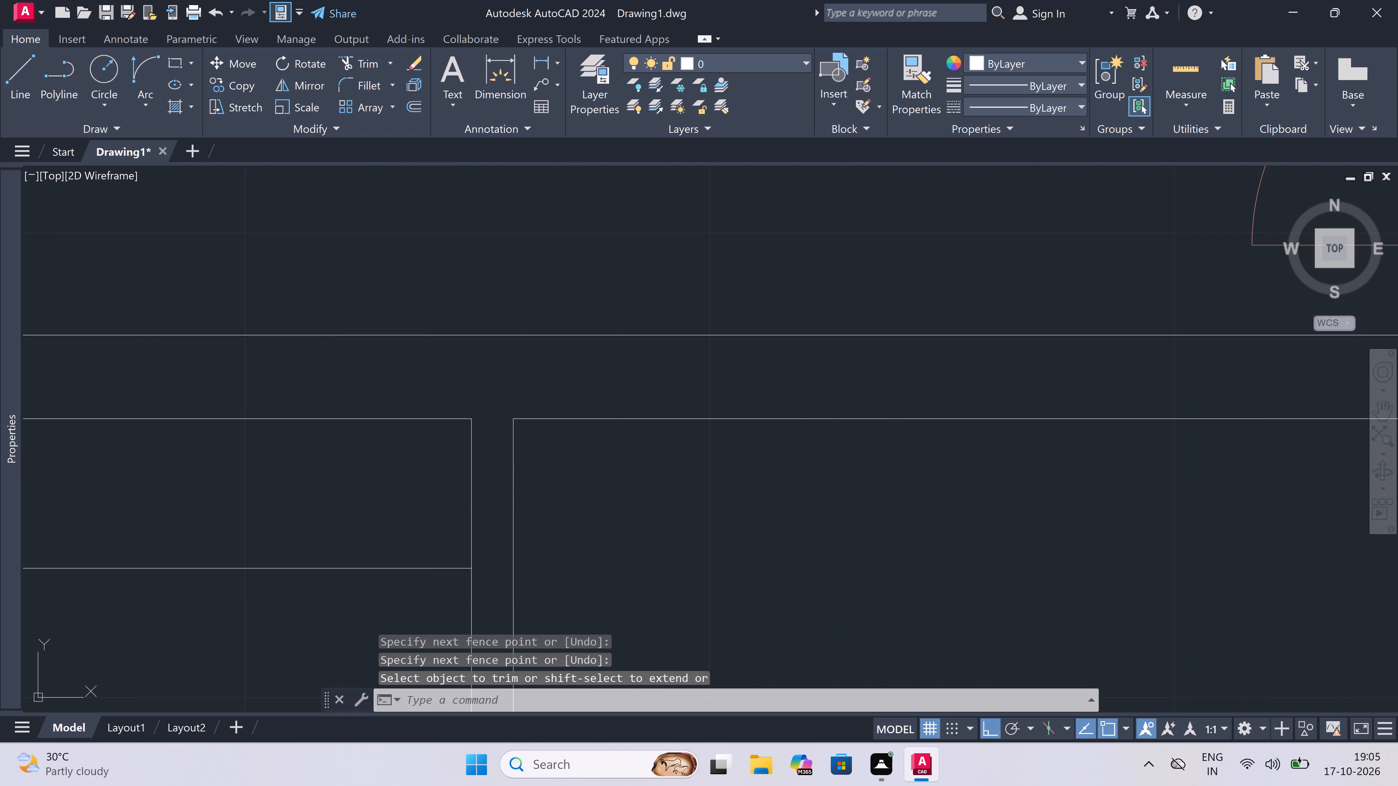
Draw the L-shaped inner outline in the left column's third unit's upper left room, about 8'-6" up and across to the partition.
{"action": "scroll", "coordinate": [506, 478], "scroll_direction": "down", "scroll_amount": 5}
{"action": "scroll", "coordinate": [495, 422], "scroll_direction": "down", "scroll_amount": 3}
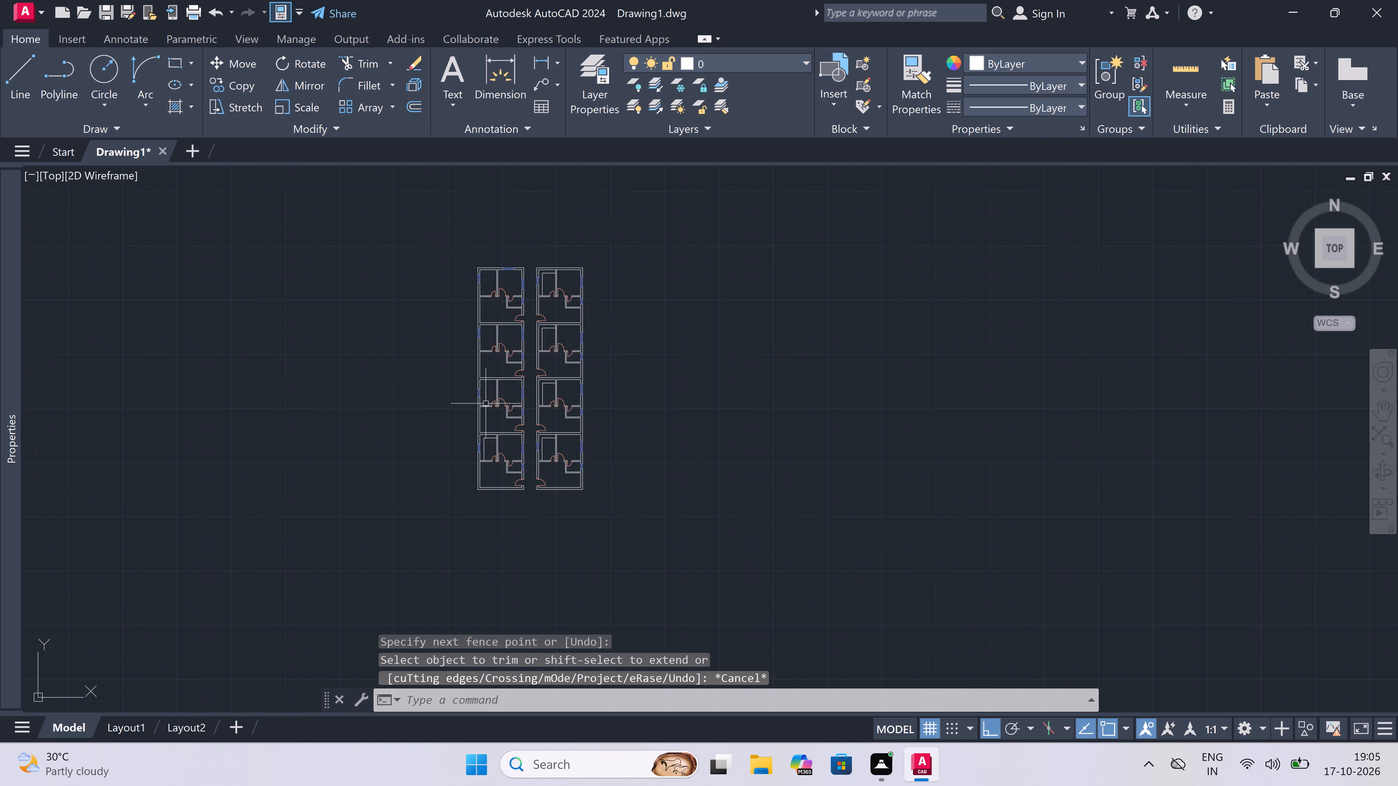
{"action": "scroll", "coordinate": [482, 386], "scroll_direction": "up", "scroll_amount": 4}
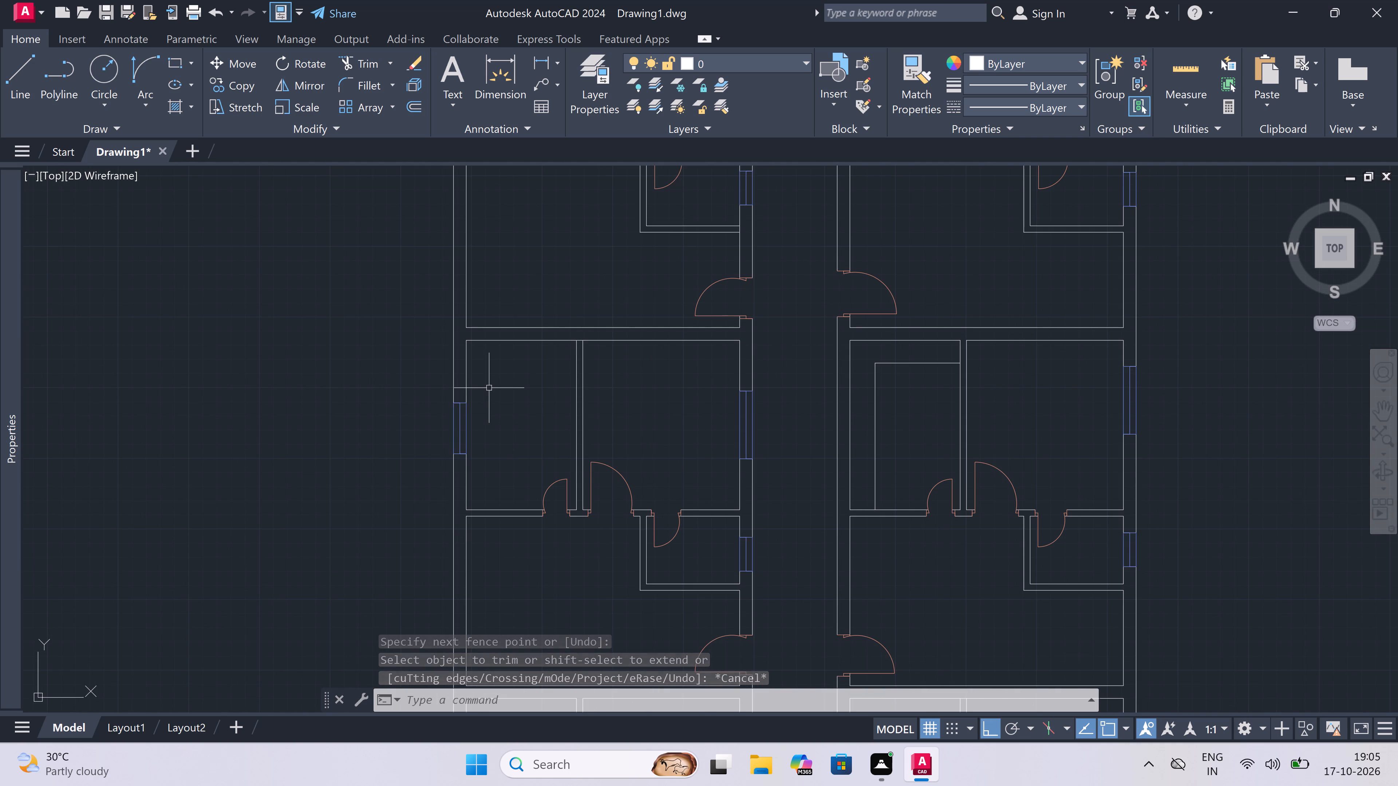
{"action": "key", "text": "l"}
{"action": "key", "text": "space"}
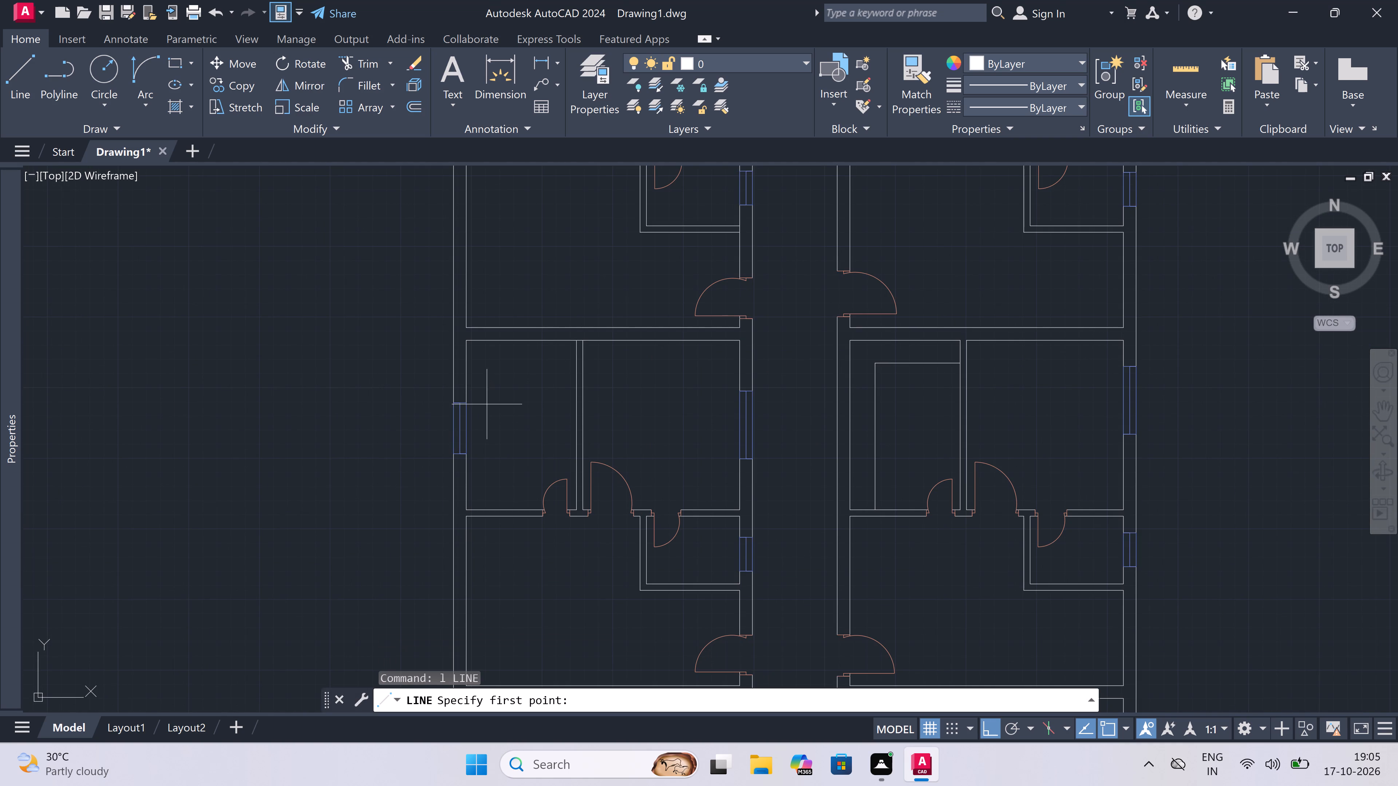
{"action": "scroll", "coordinate": [505, 499], "scroll_direction": "up", "scroll_amount": 1}
{"action": "left_click", "coordinate": [482, 515]}
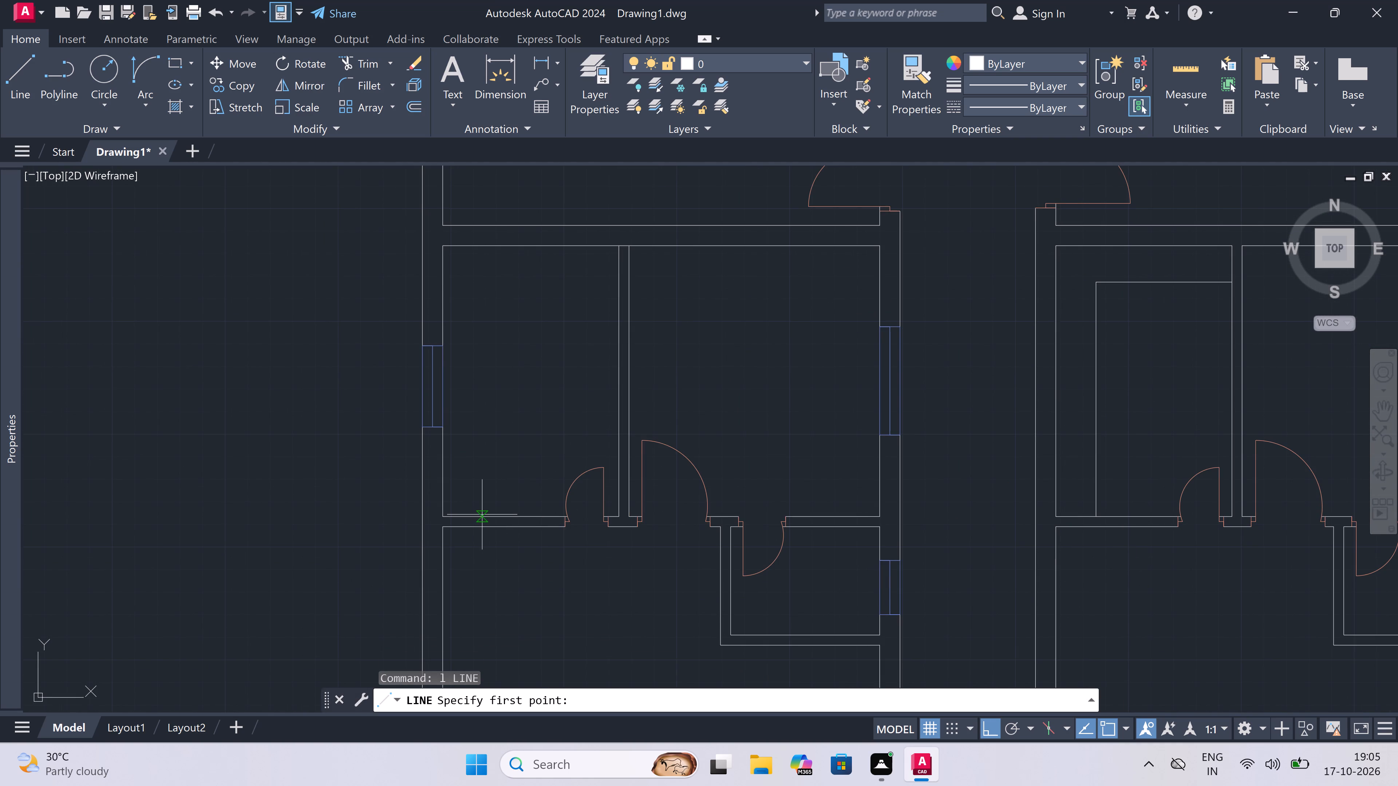
{"action": "left_click", "coordinate": [484, 281]}
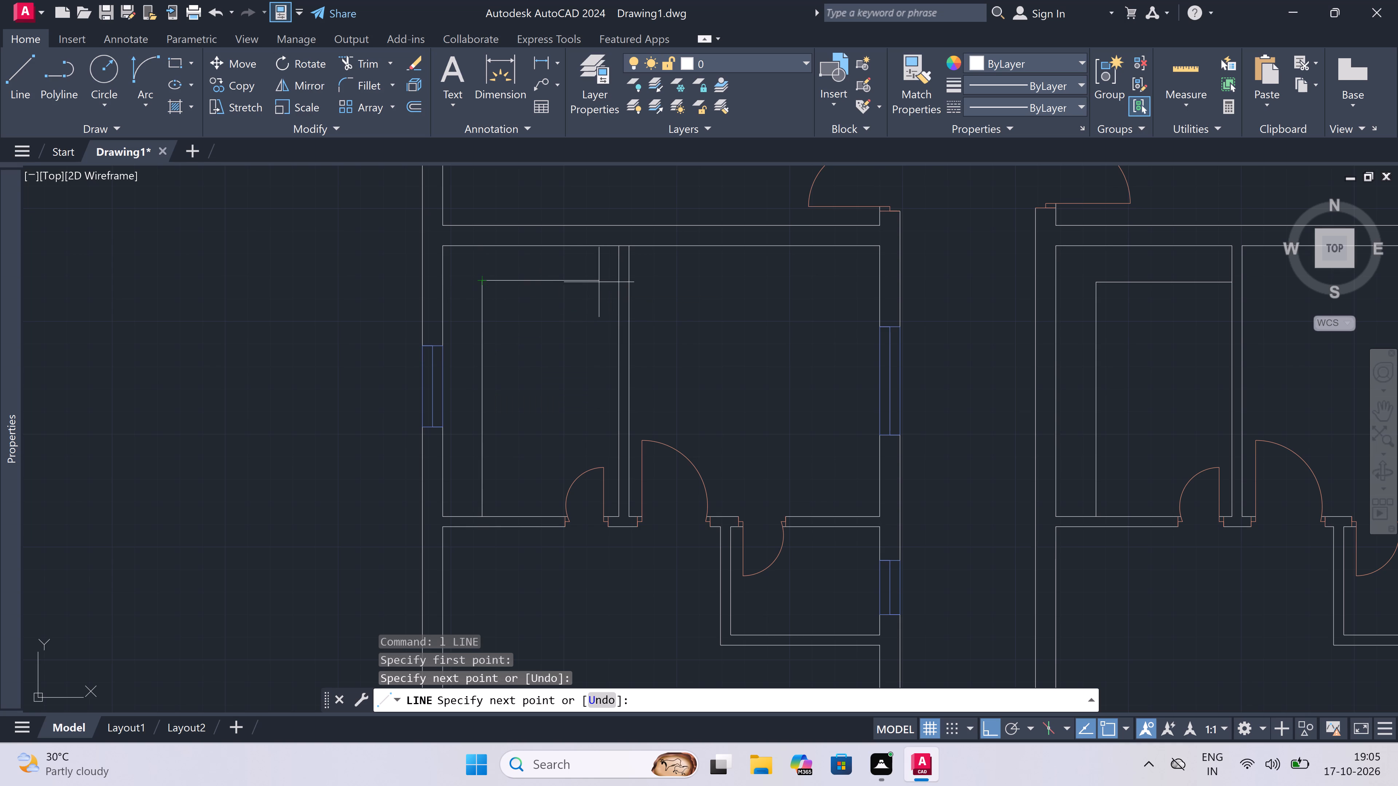
{"action": "left_click", "coordinate": [617, 276]}
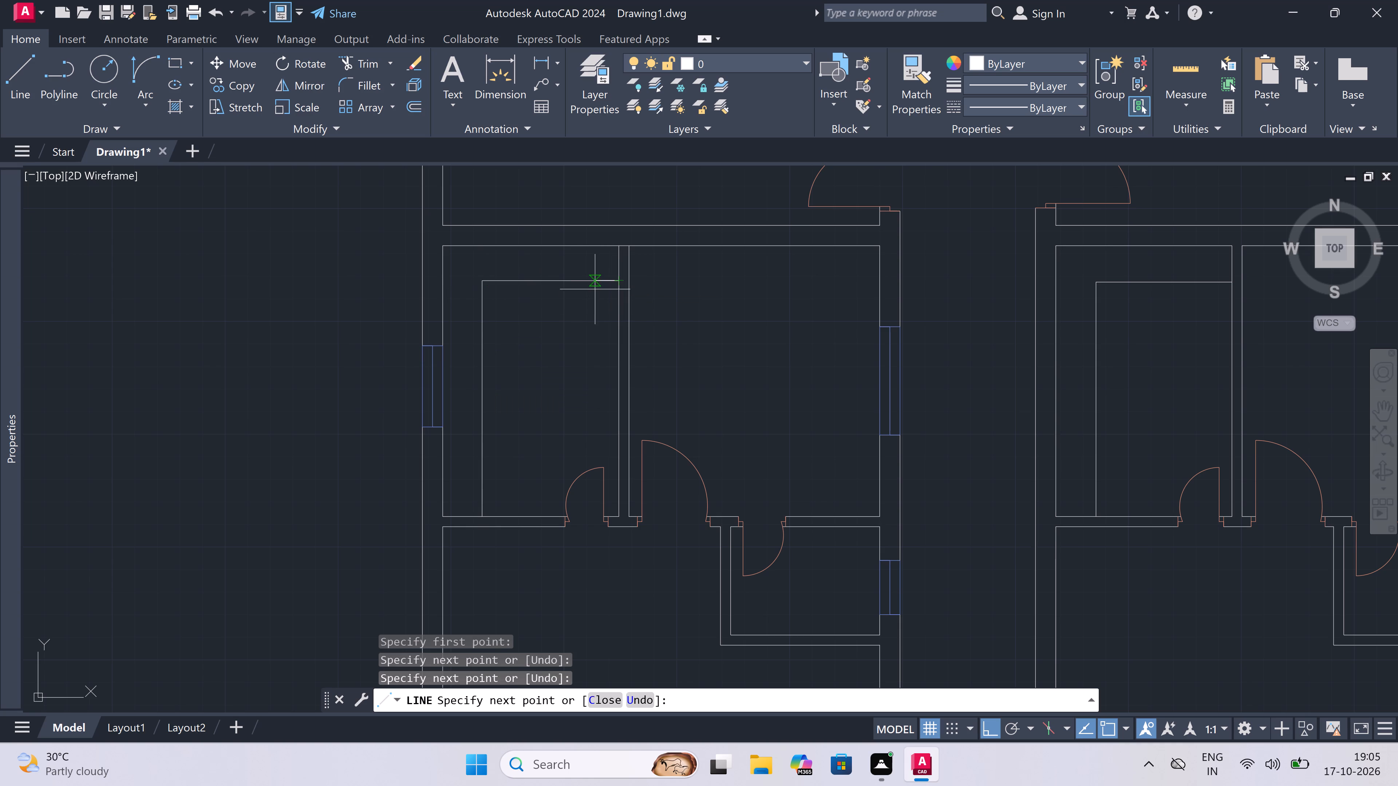
{"action": "key", "text": "Escape"}
Draw the L-shaped inner outline in the left column's second unit's upper left room, from bottom wall up and across to the partition.
{"action": "scroll", "coordinate": [520, 408], "scroll_direction": "down", "scroll_amount": 5}
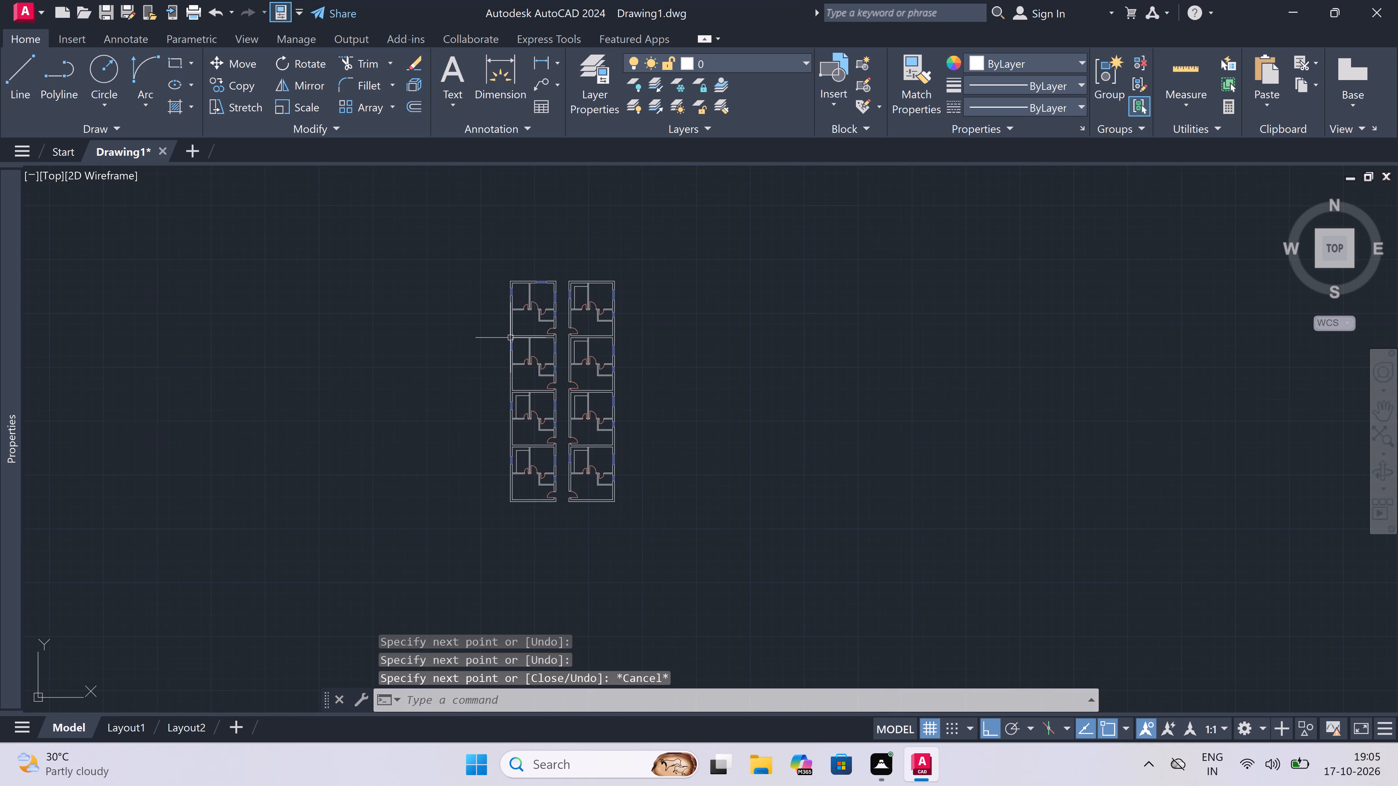
{"action": "scroll", "coordinate": [518, 337], "scroll_direction": "up", "scroll_amount": 5}
{"action": "key", "text": "space"}
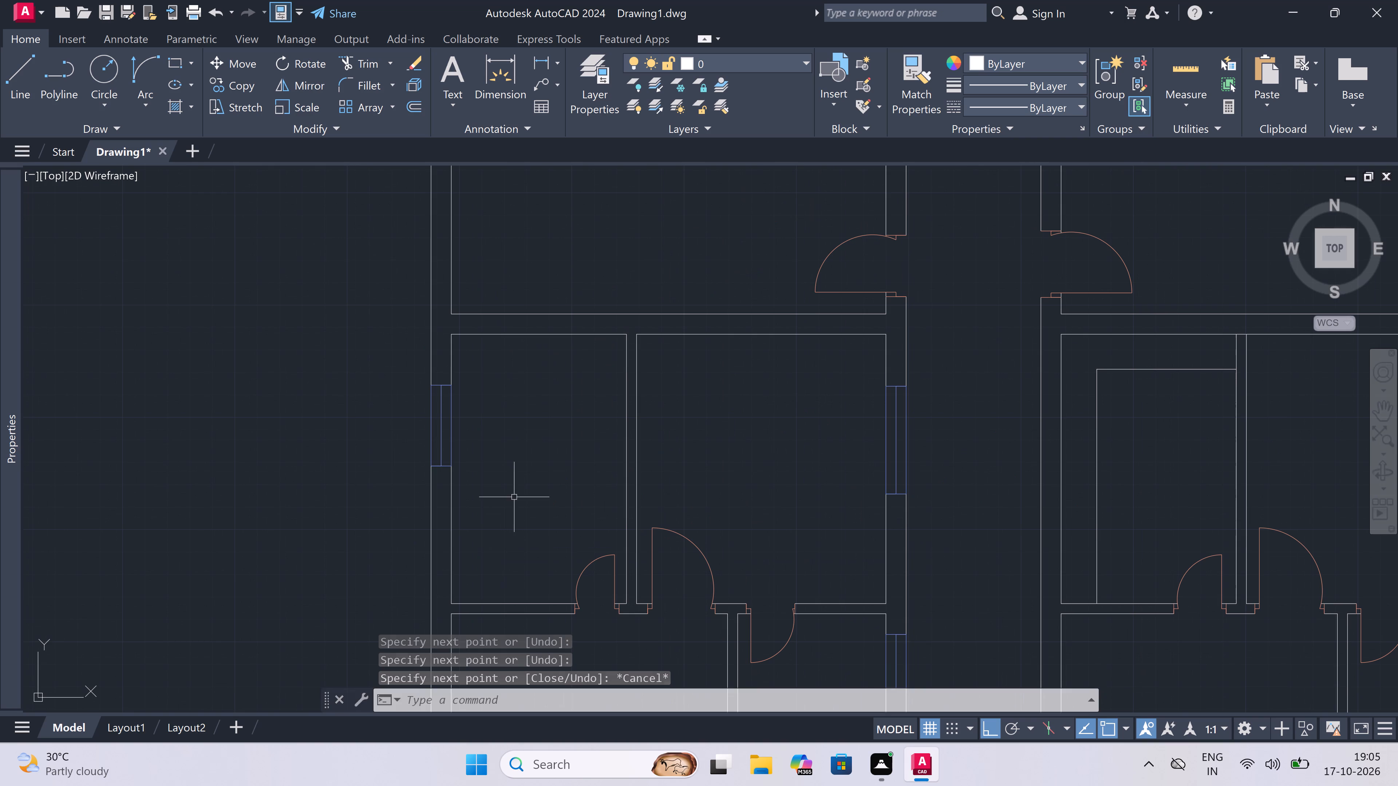
{"action": "double_click", "coordinate": [487, 598]}
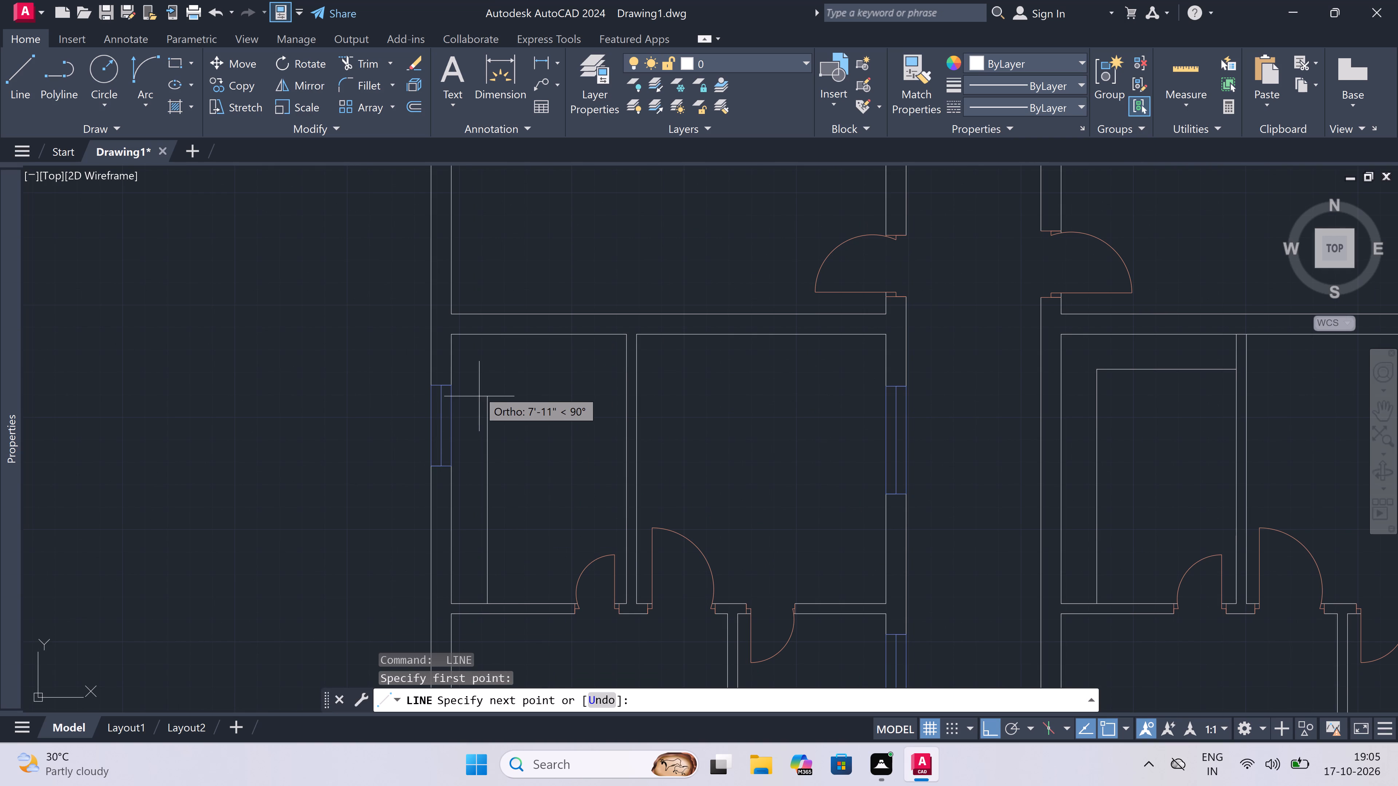
{"action": "left_click", "coordinate": [488, 368]}
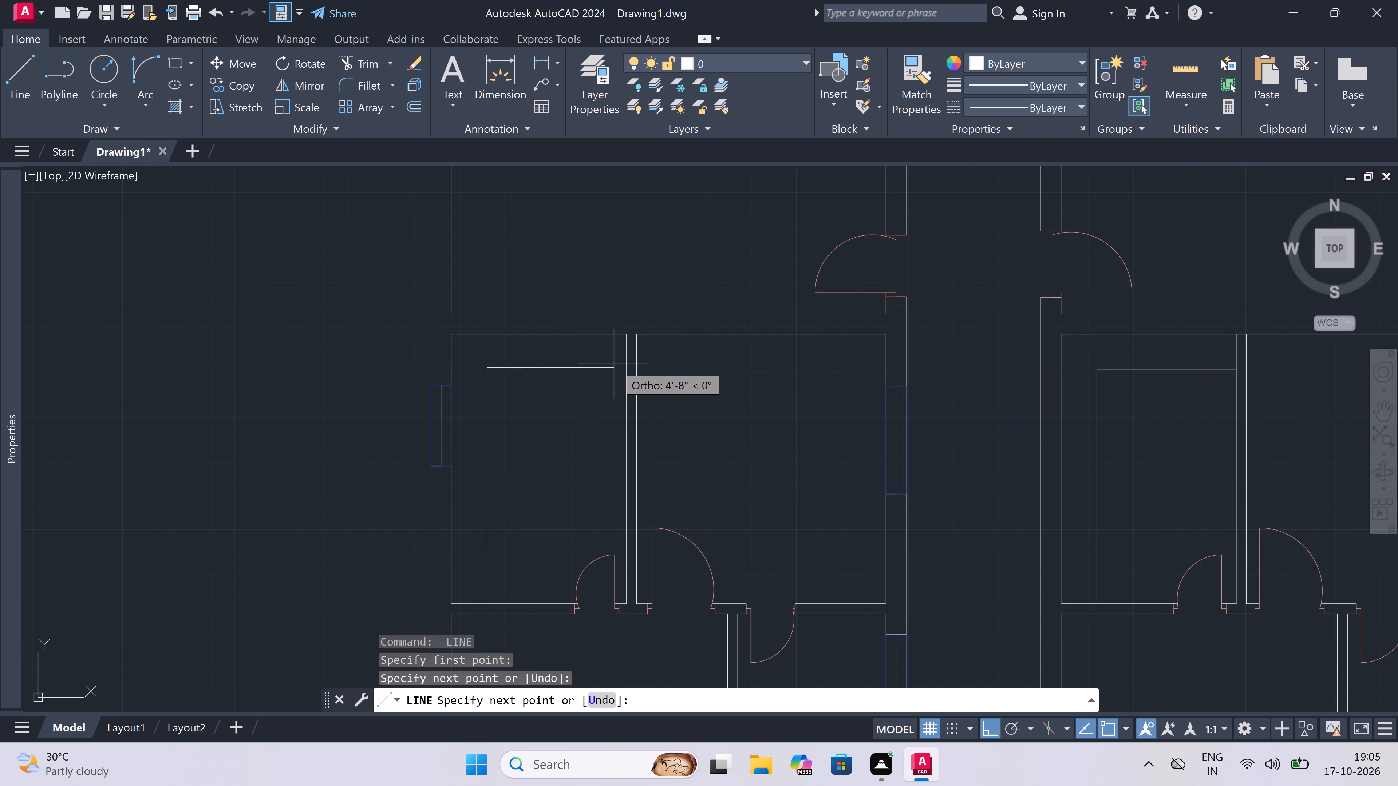
{"action": "double_click", "coordinate": [619, 372]}
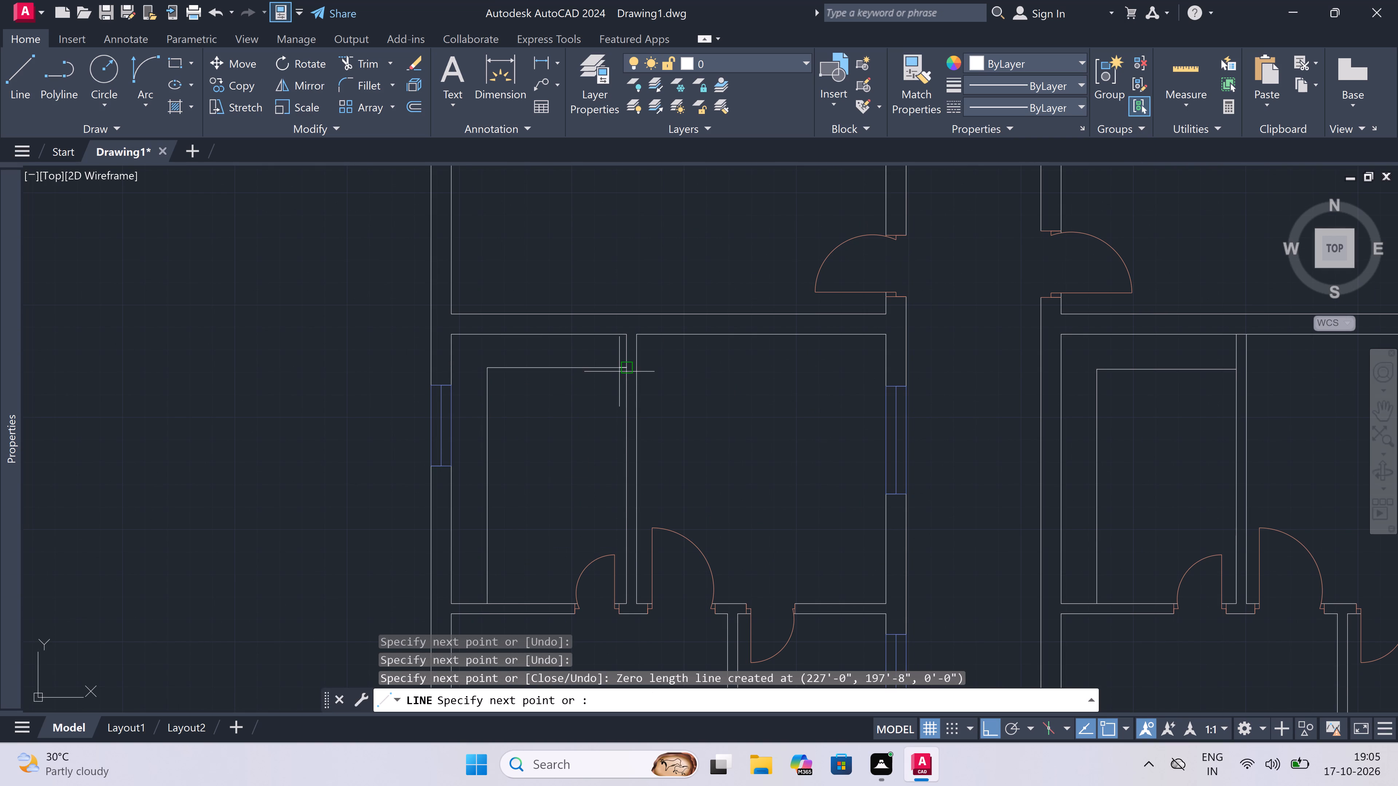
{"action": "key", "text": "Escape"}
Draw the L-shaped inner outline in the left column's top unit's upper left room, from bottom wall up and across to the partition.
{"action": "scroll", "coordinate": [491, 528], "scroll_direction": "down", "scroll_amount": 5}
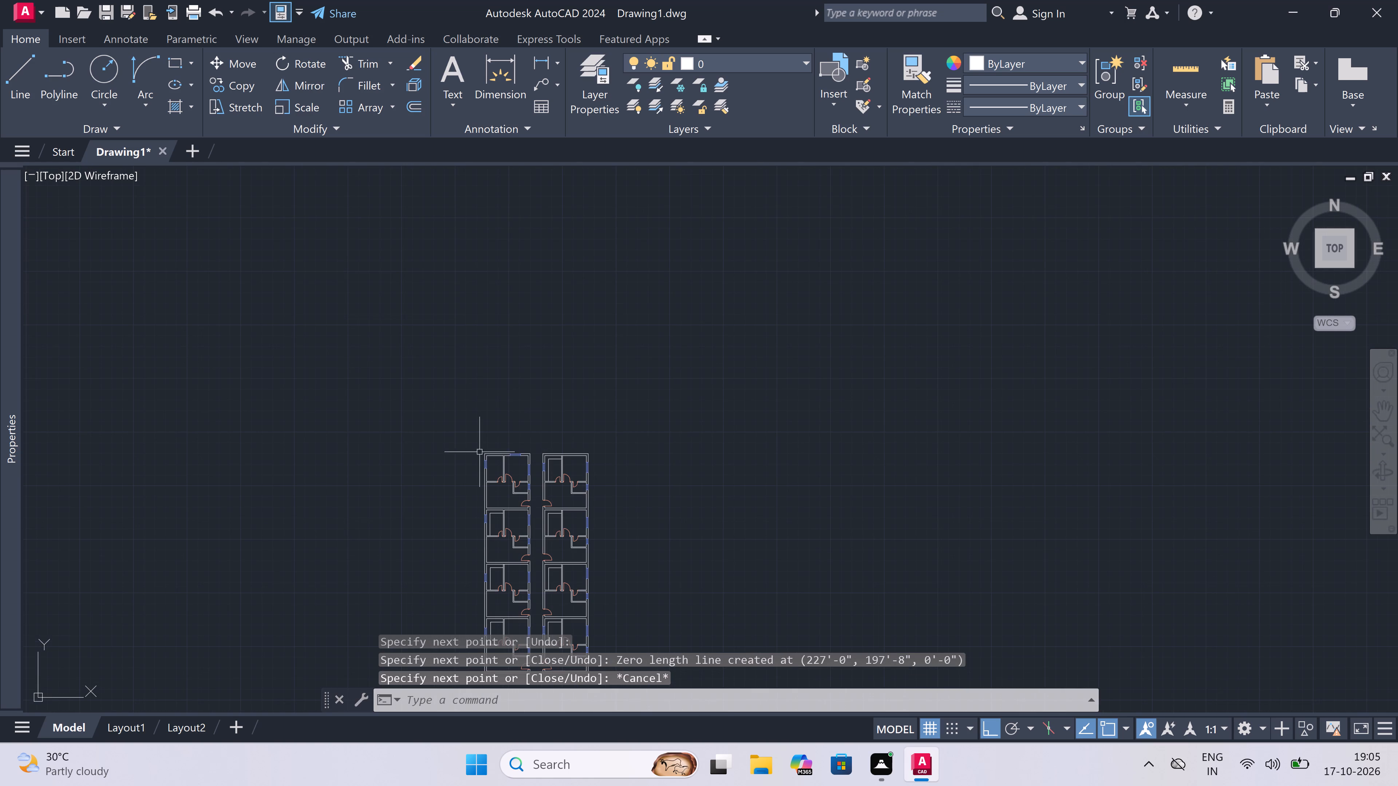
{"action": "scroll", "coordinate": [487, 465], "scroll_direction": "up", "scroll_amount": 5}
{"action": "scroll", "coordinate": [491, 491], "scroll_direction": "down", "scroll_amount": 1}
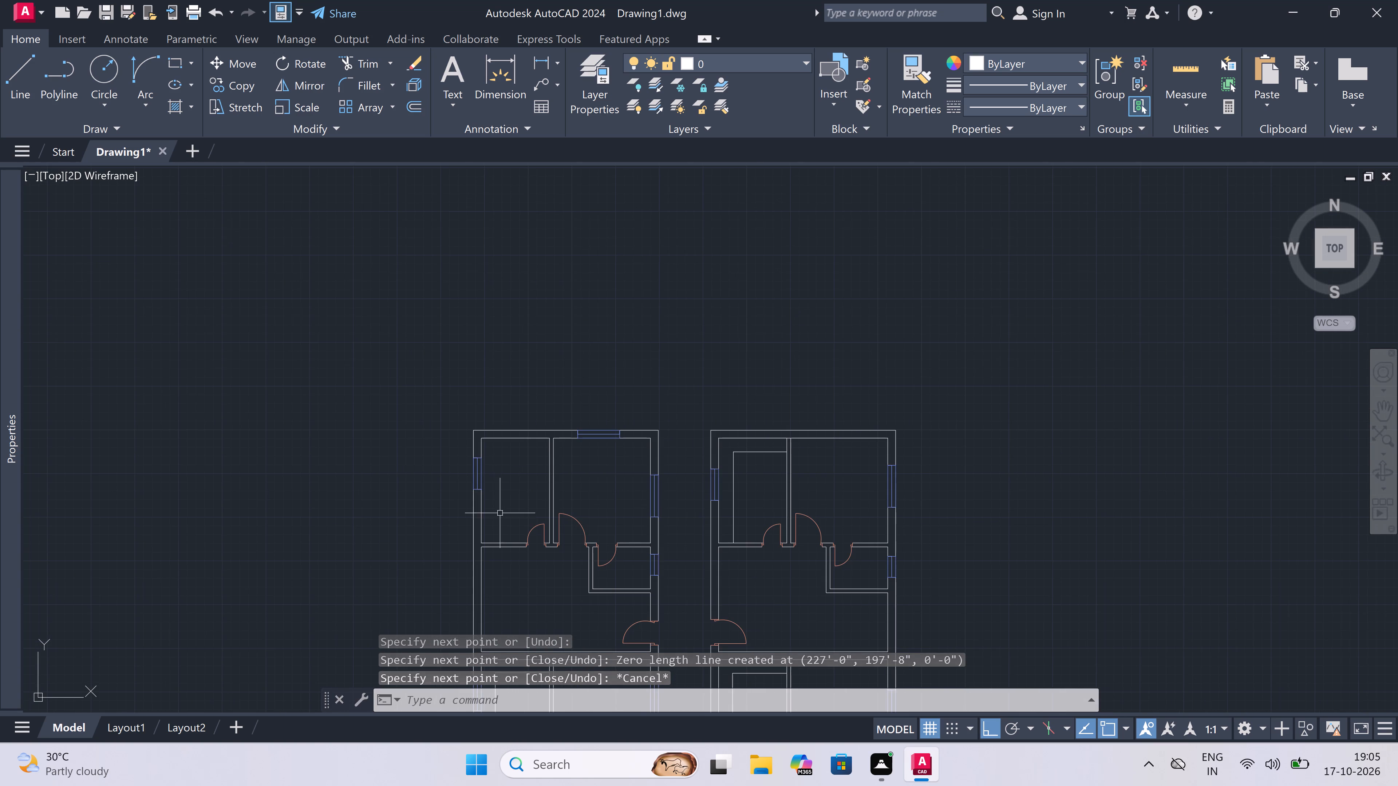
{"action": "scroll", "coordinate": [503, 523], "scroll_direction": "up", "scroll_amount": 2}
{"action": "key", "text": "space"}
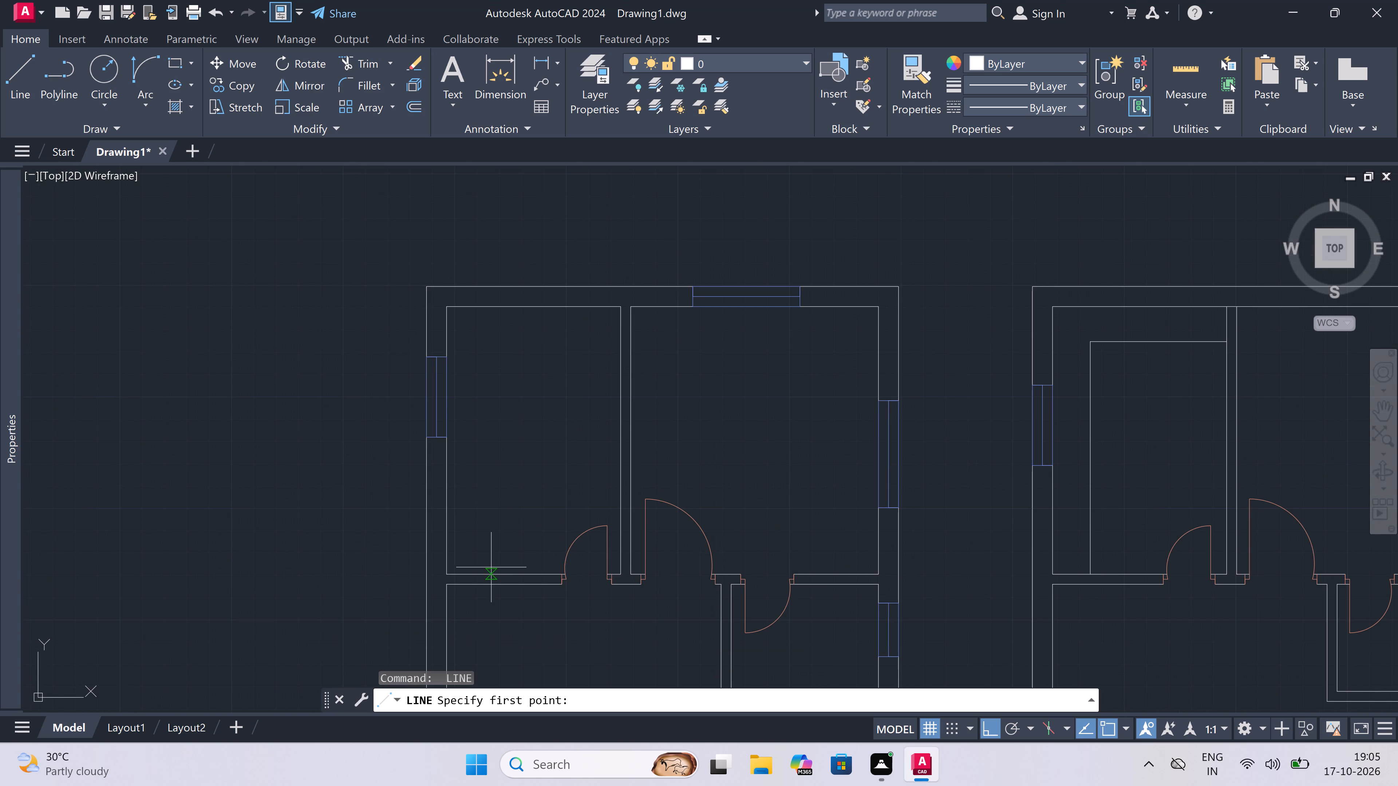
{"action": "double_click", "coordinate": [482, 568]}
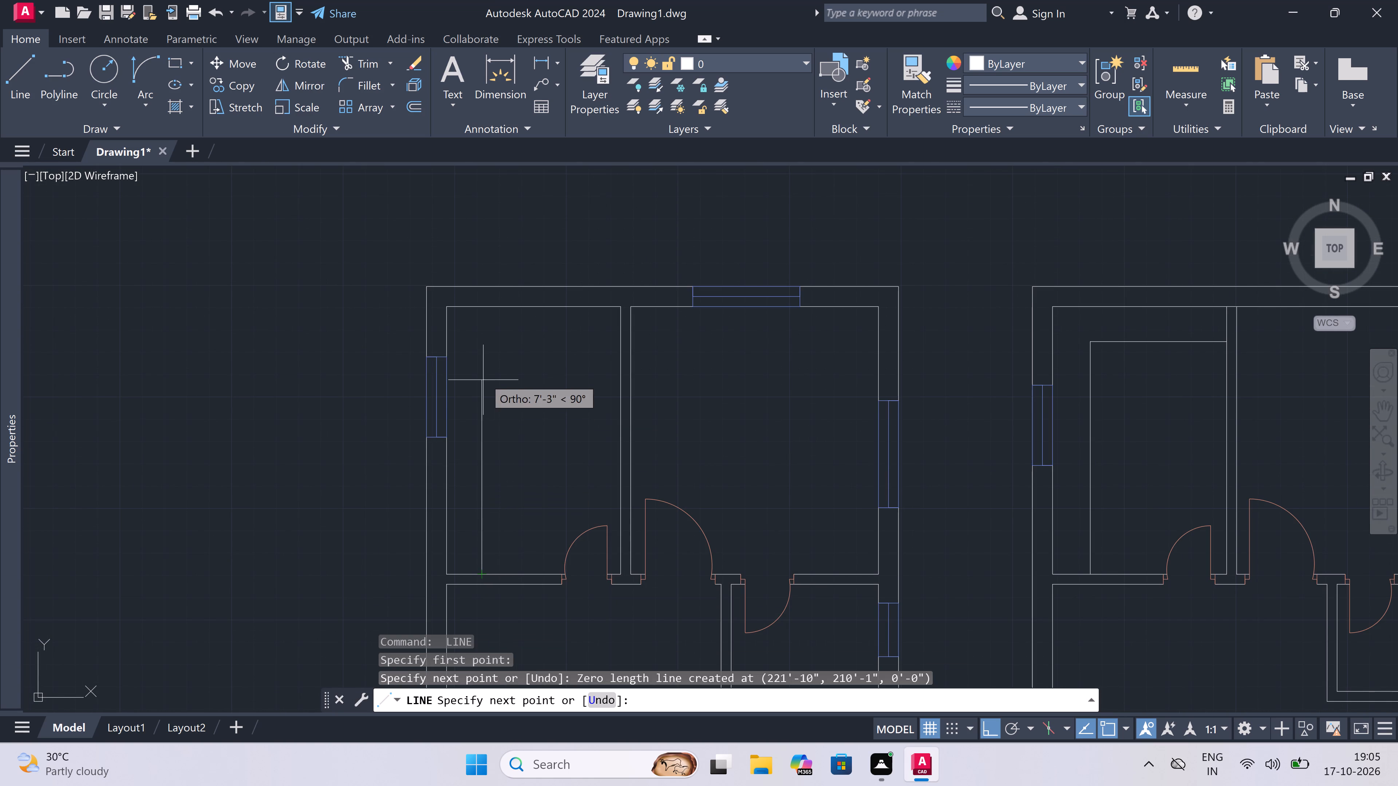
{"action": "left_click", "coordinate": [486, 344]}
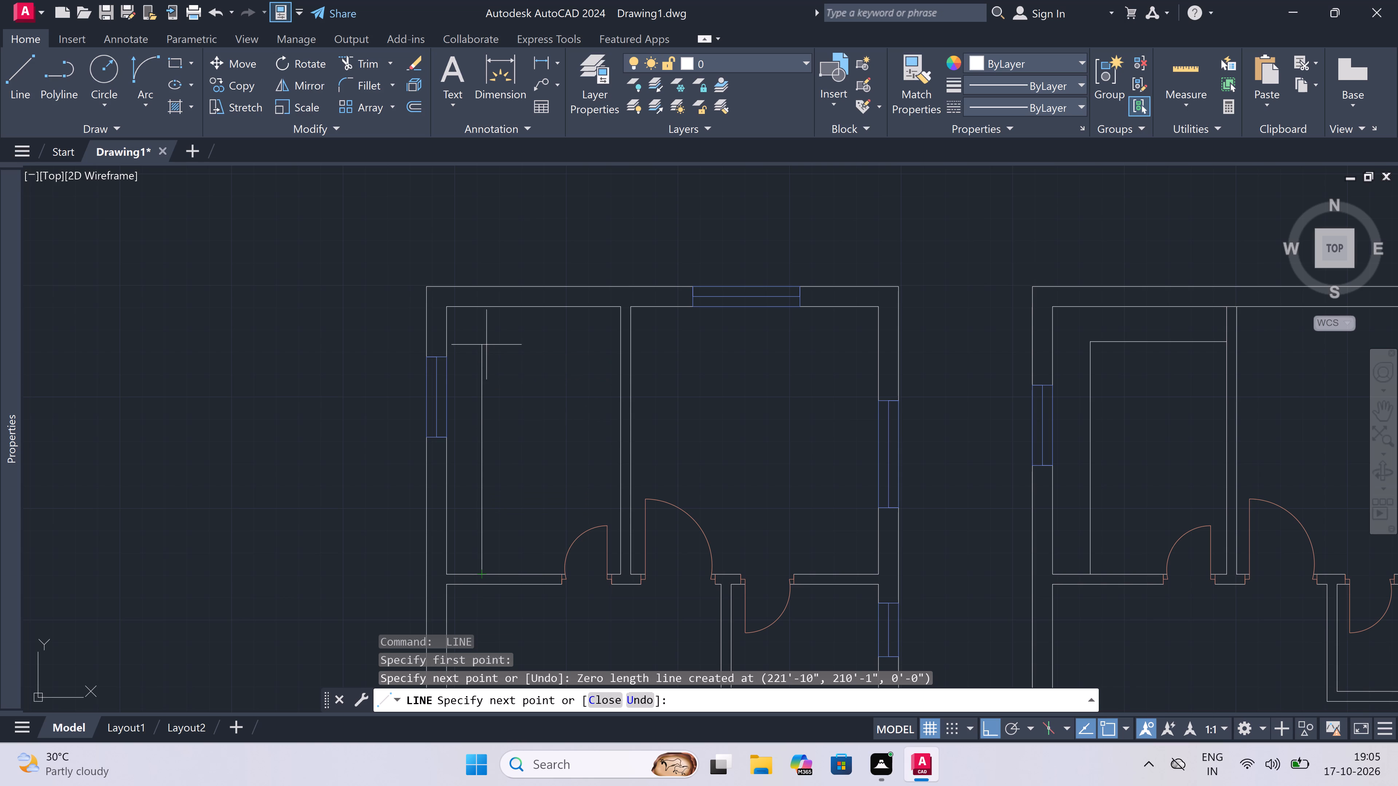
{"action": "left_click", "coordinate": [620, 343]}
{"action": "key", "text": "Escape"}
Examine the L-shaped inner outlines in the units of both columns, especially in the top units.
{"action": "scroll", "coordinate": [524, 323], "scroll_direction": "down", "scroll_amount": 5}
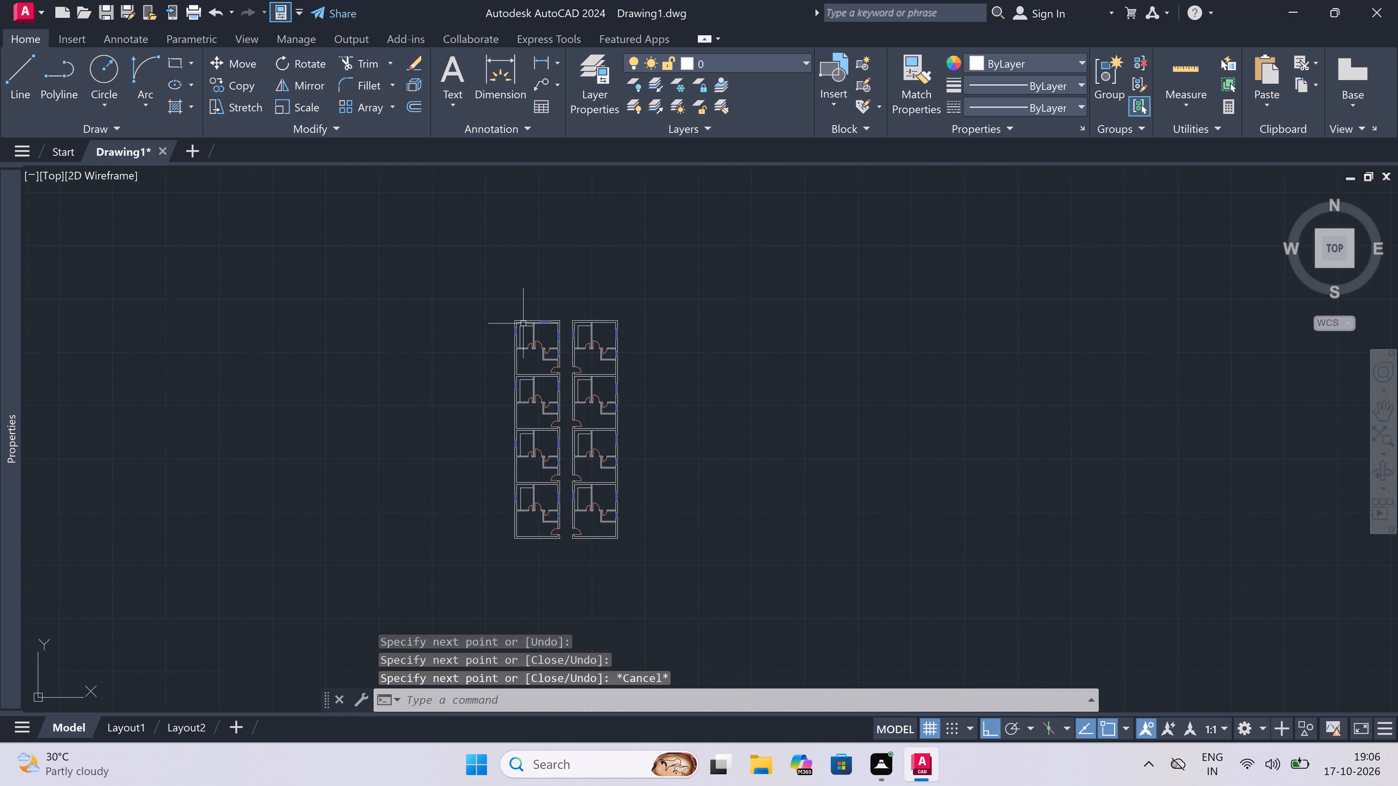
{"action": "scroll", "coordinate": [552, 353], "scroll_direction": "up", "scroll_amount": 2}
{"action": "scroll", "coordinate": [552, 354], "scroll_direction": "down", "scroll_amount": 3}
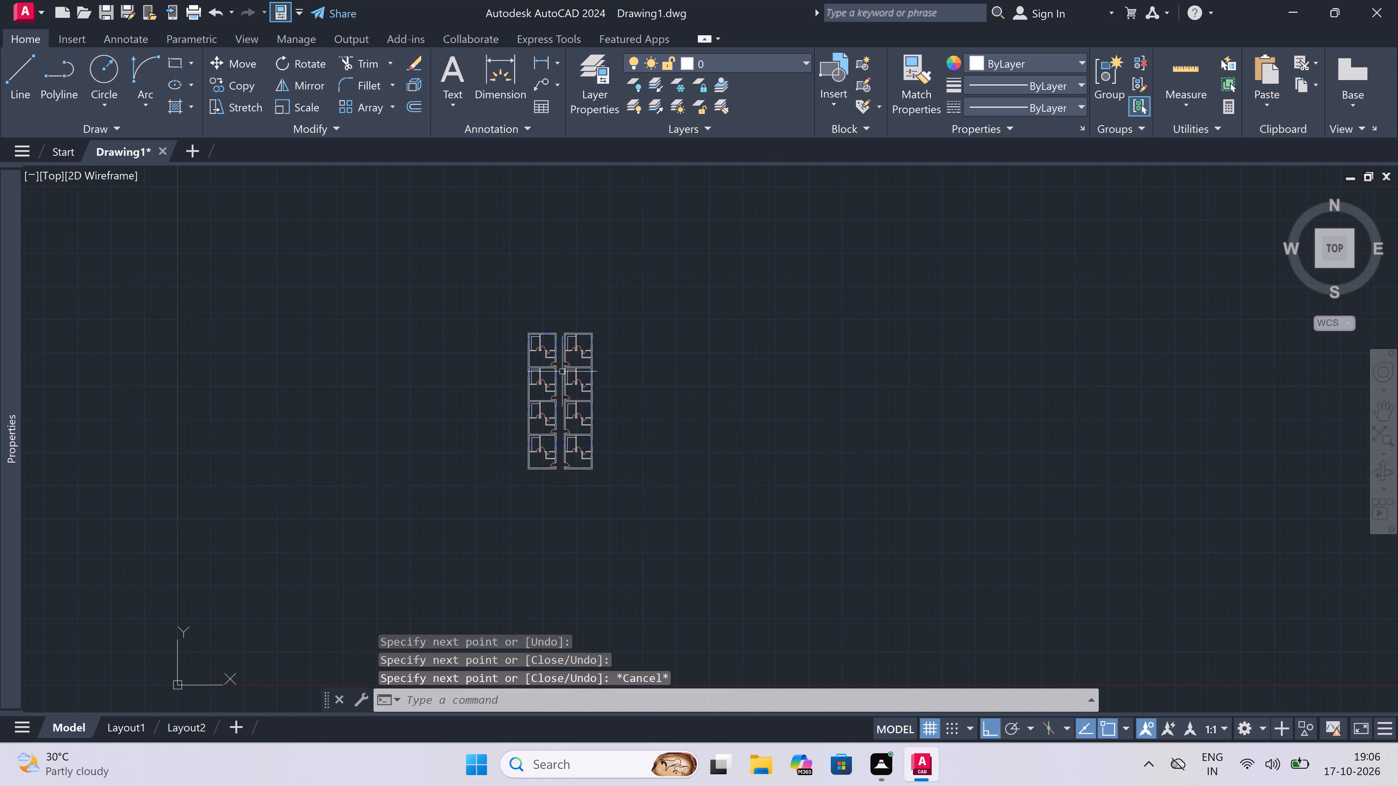
{"action": "scroll", "coordinate": [574, 404], "scroll_direction": "up", "scroll_amount": 3}
{"action": "scroll", "coordinate": [575, 406], "scroll_direction": "down", "scroll_amount": 2}
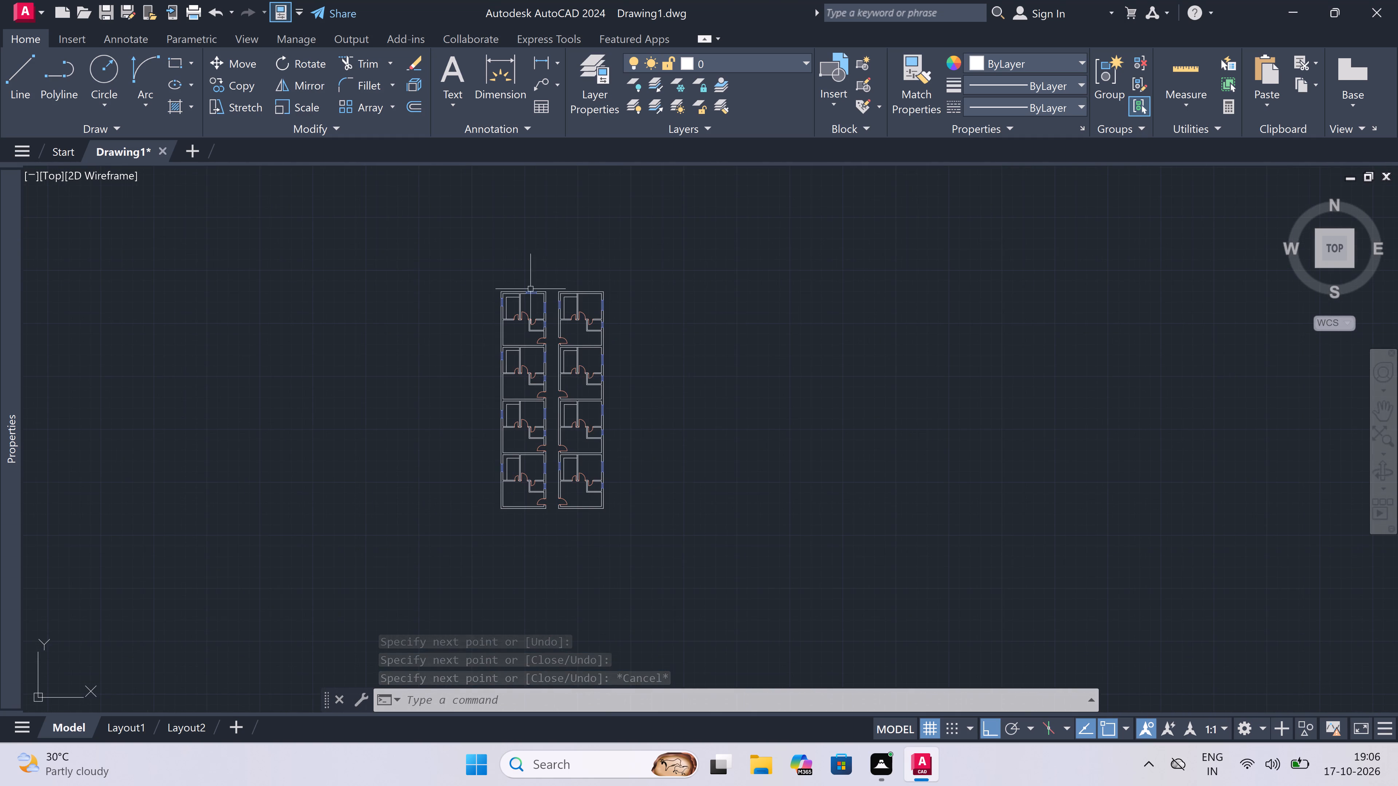
{"action": "scroll", "coordinate": [526, 271], "scroll_direction": "up", "scroll_amount": 4}
{"action": "scroll", "coordinate": [525, 273], "scroll_direction": "down", "scroll_amount": 2}
{"action": "scroll", "coordinate": [493, 364], "scroll_direction": "up", "scroll_amount": 4}
{"action": "scroll", "coordinate": [493, 359], "scroll_direction": "down", "scroll_amount": 2}
{"action": "scroll", "coordinate": [493, 359], "scroll_direction": "up", "scroll_amount": 1}
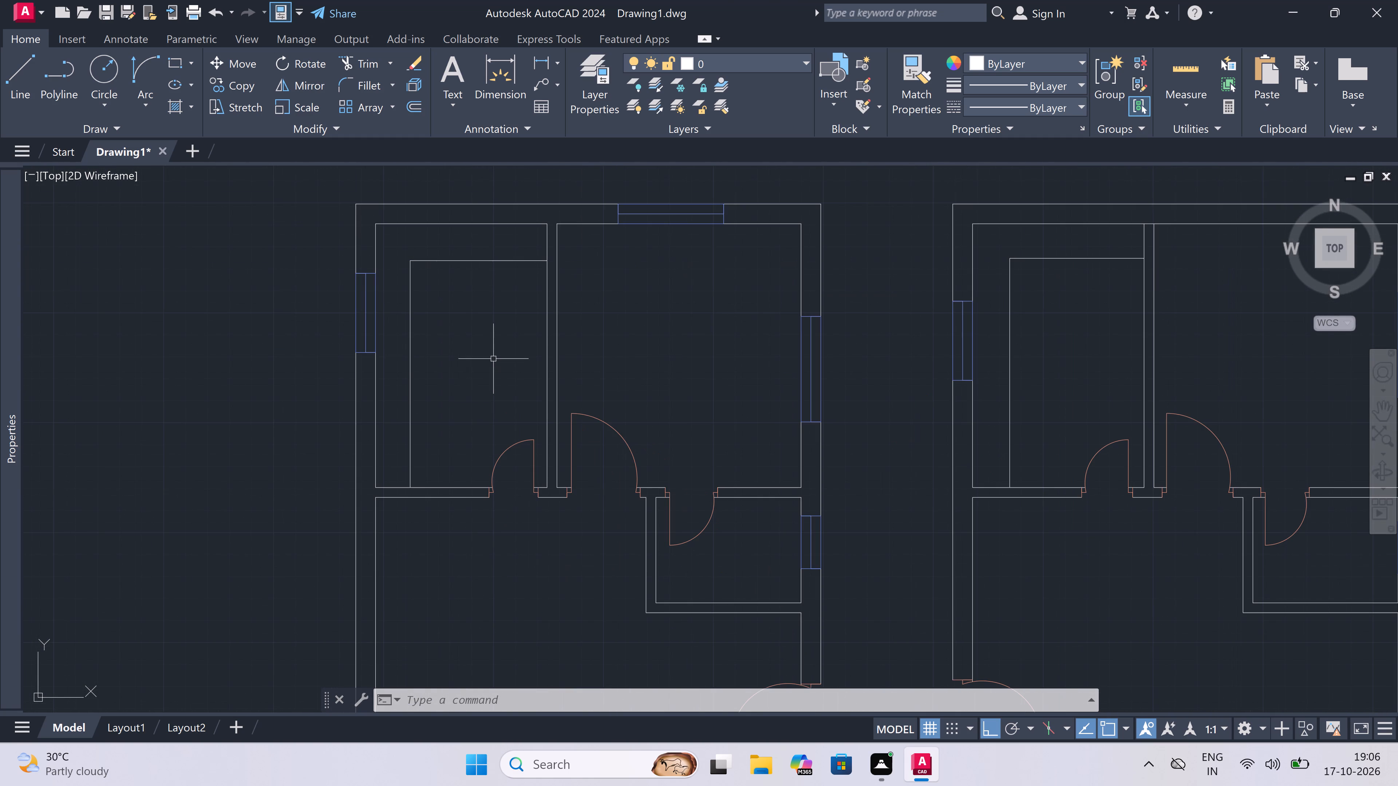
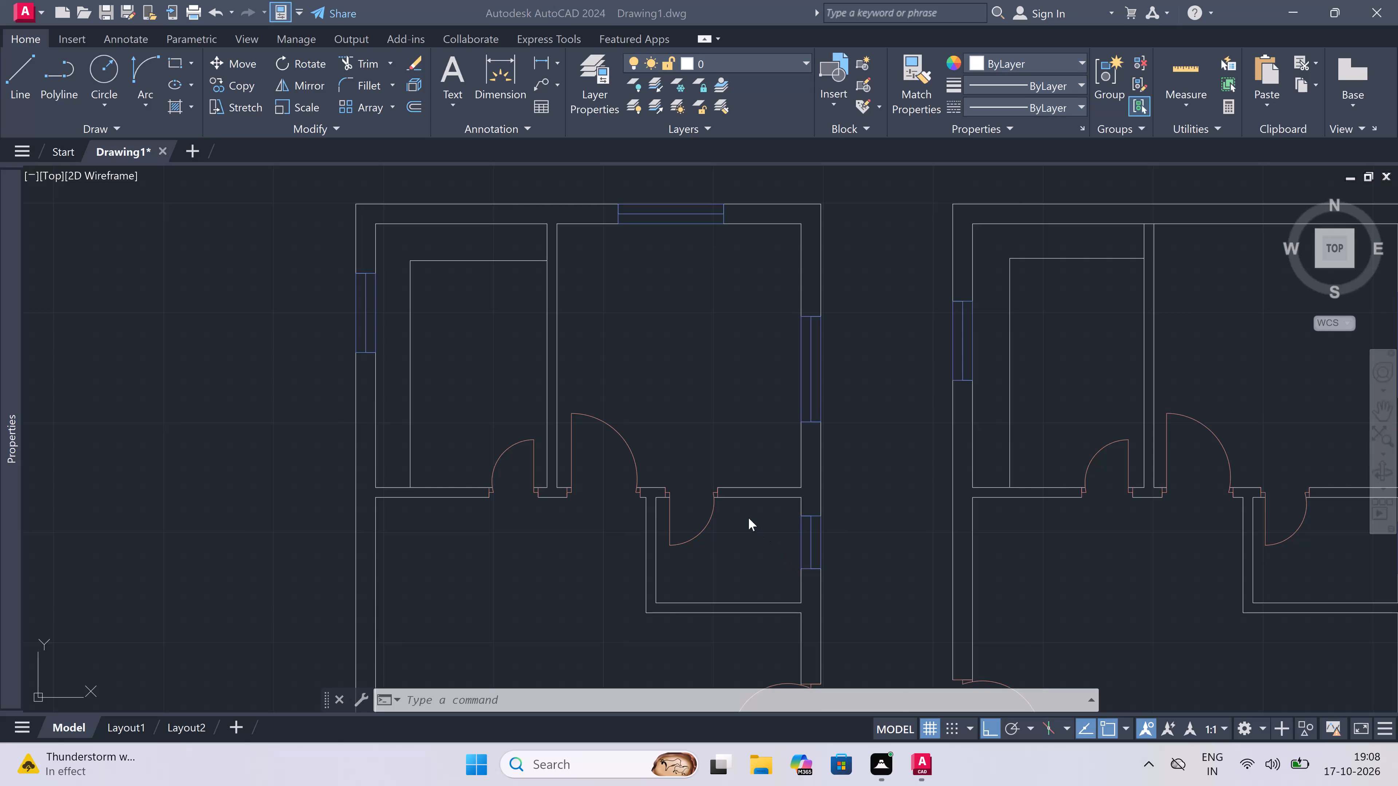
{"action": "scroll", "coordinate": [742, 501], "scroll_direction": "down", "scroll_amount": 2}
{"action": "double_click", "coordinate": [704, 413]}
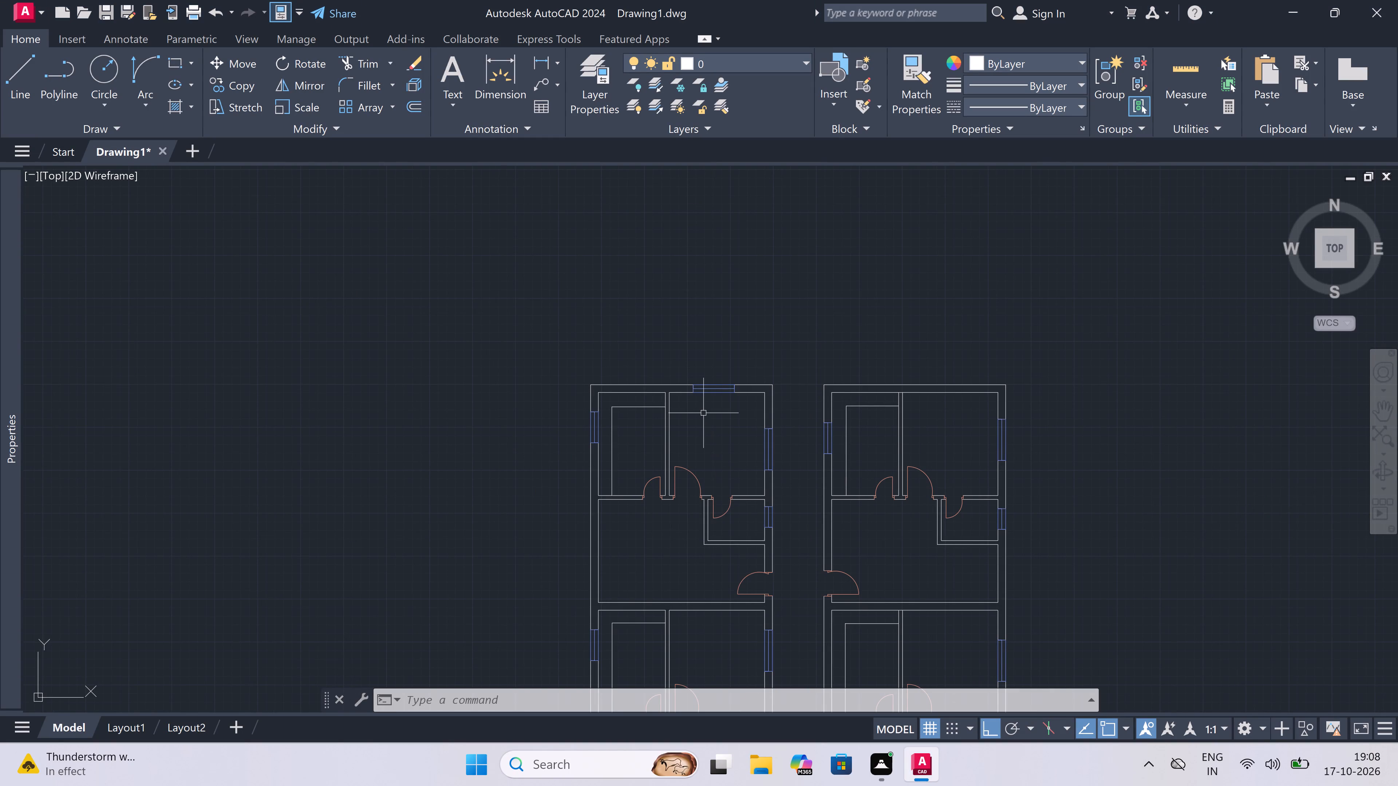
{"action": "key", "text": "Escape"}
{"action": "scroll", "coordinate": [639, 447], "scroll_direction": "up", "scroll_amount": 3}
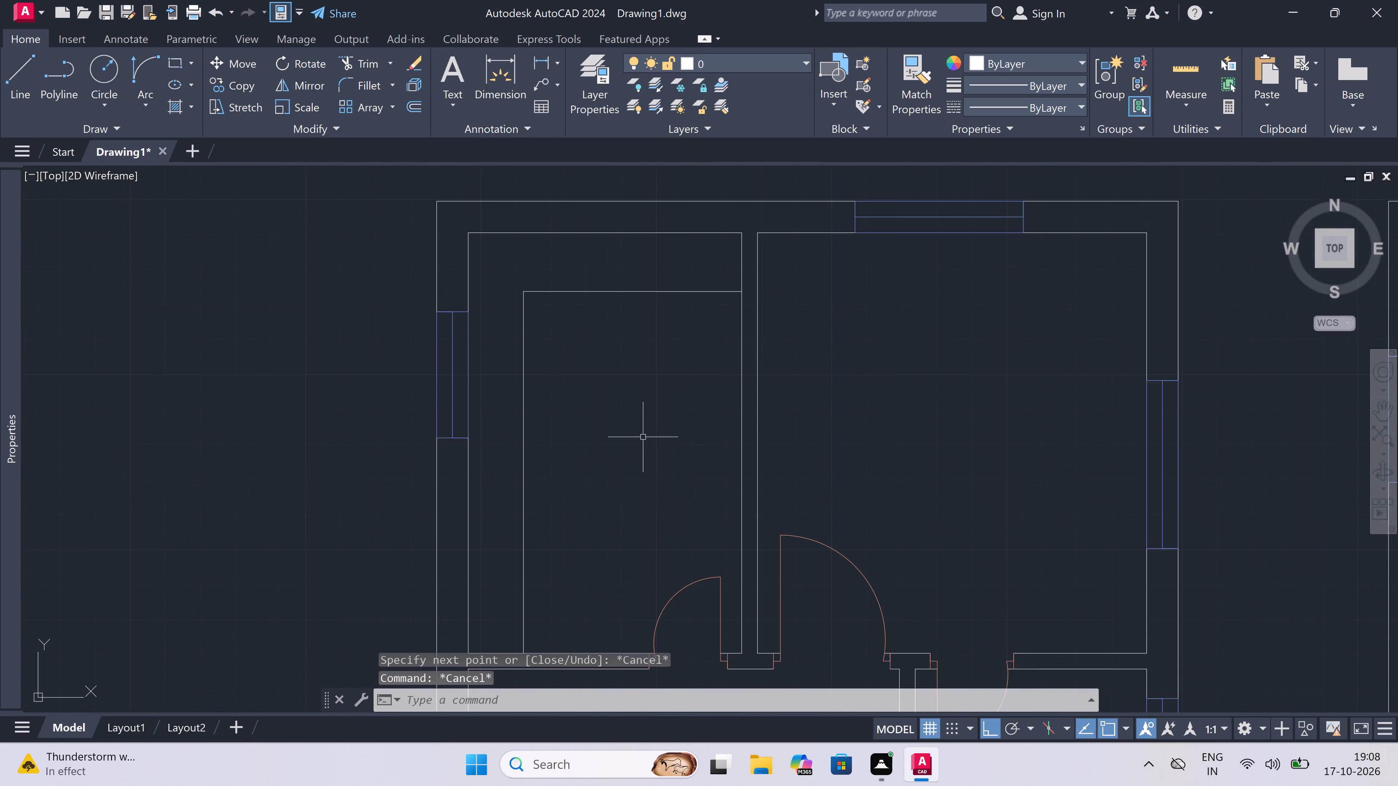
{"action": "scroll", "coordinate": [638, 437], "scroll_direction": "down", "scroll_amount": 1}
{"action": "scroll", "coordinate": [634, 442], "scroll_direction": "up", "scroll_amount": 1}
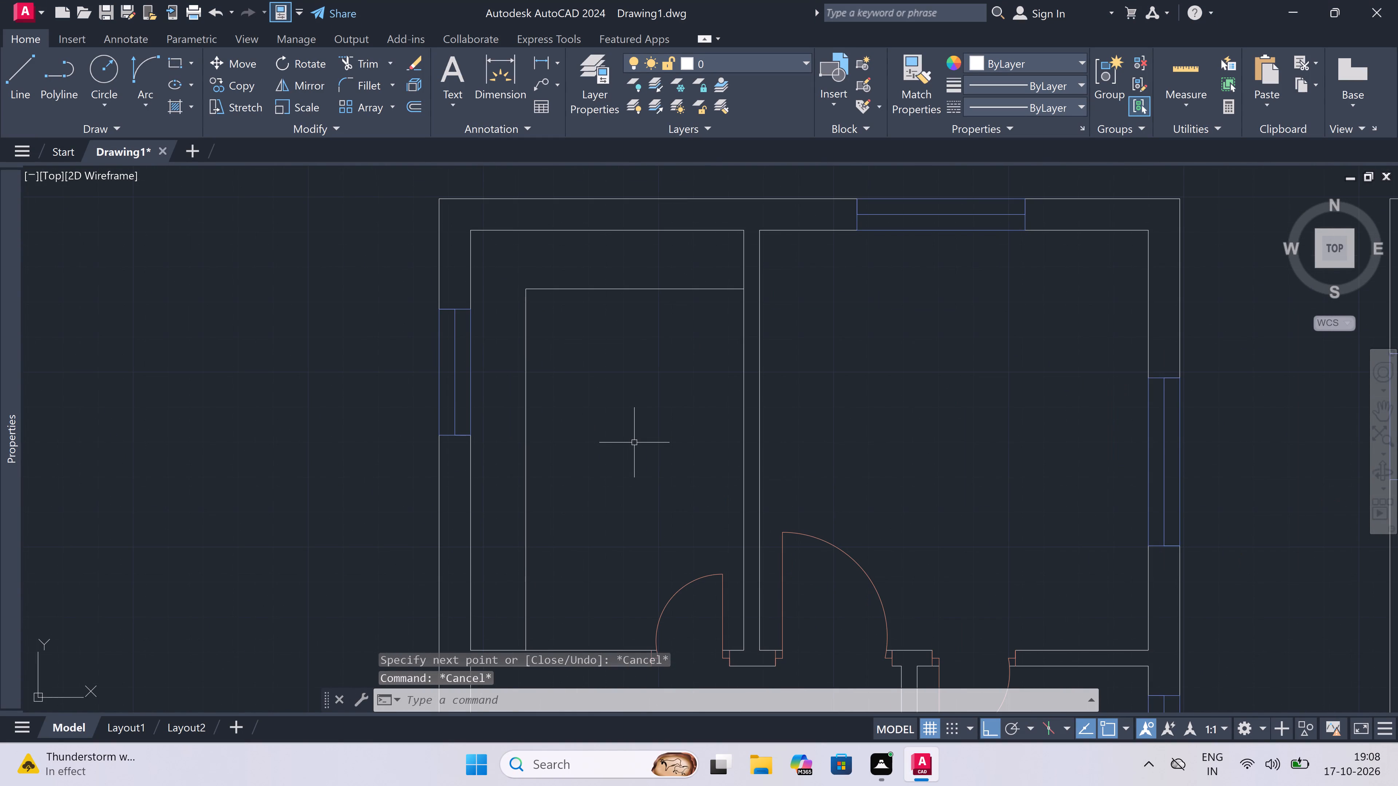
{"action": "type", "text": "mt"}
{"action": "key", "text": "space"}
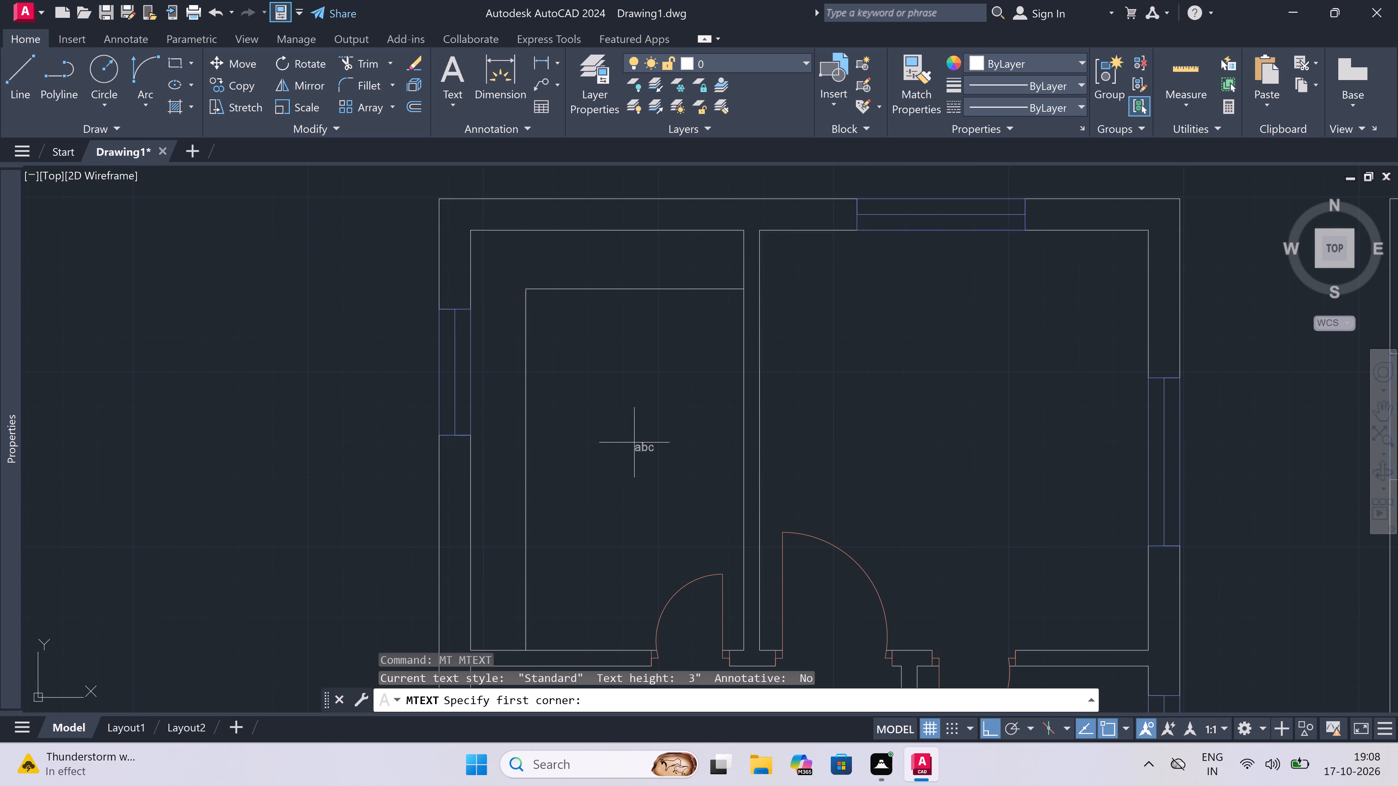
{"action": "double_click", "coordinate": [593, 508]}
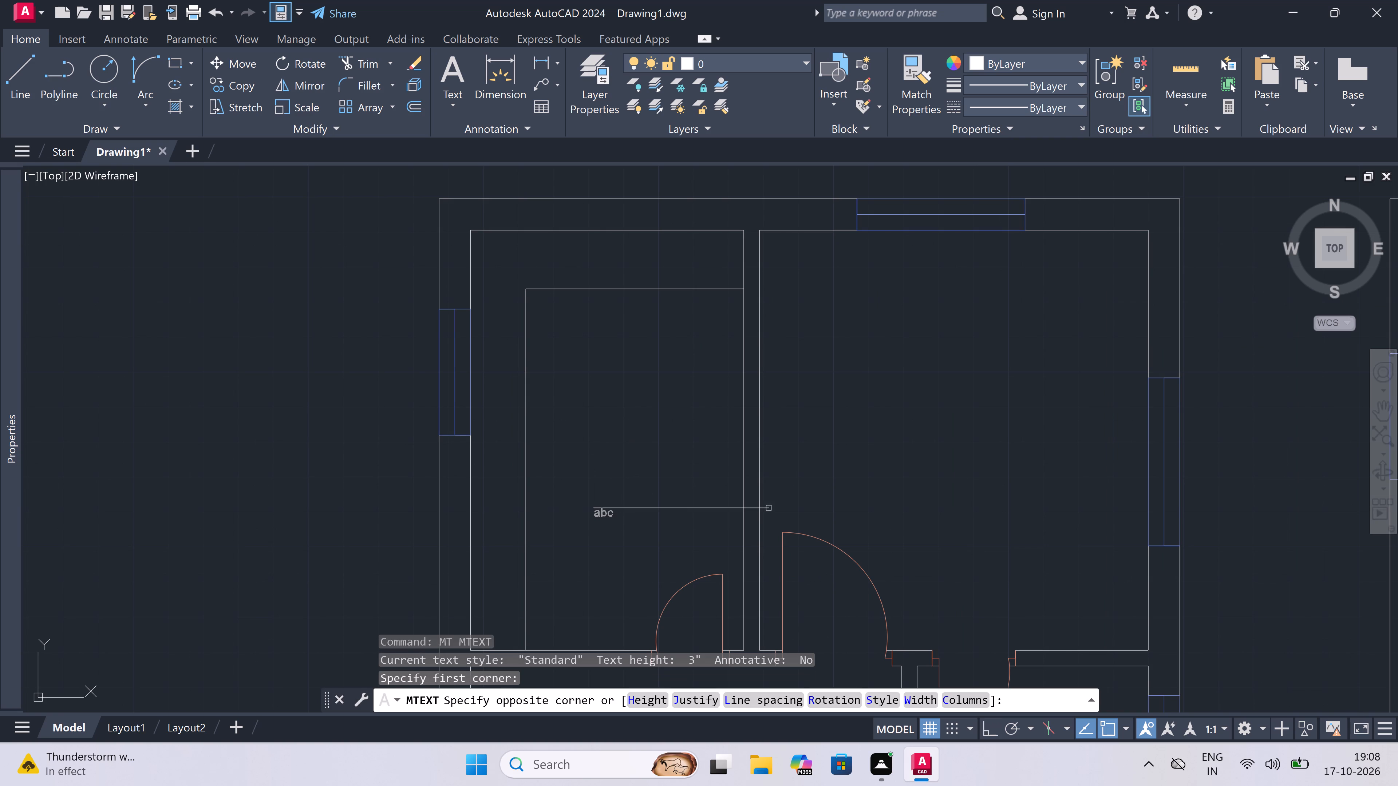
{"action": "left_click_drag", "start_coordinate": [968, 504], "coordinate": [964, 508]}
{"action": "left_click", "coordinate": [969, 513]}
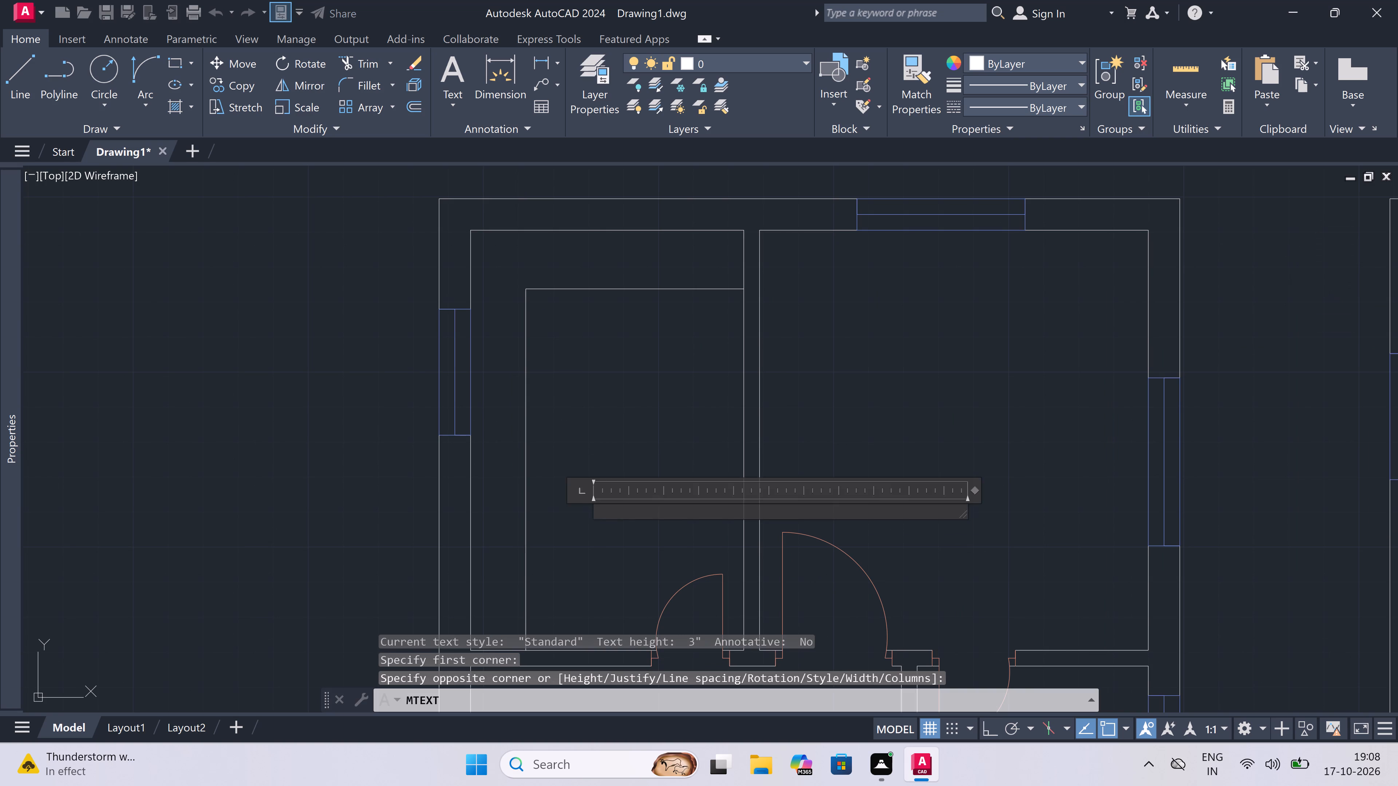
Add a two-line multiline text label "KITCHEN" and "6'6"x10'0"" in the upper-left room of the first plan, above its door.
{"action": "key", "text": "space"}
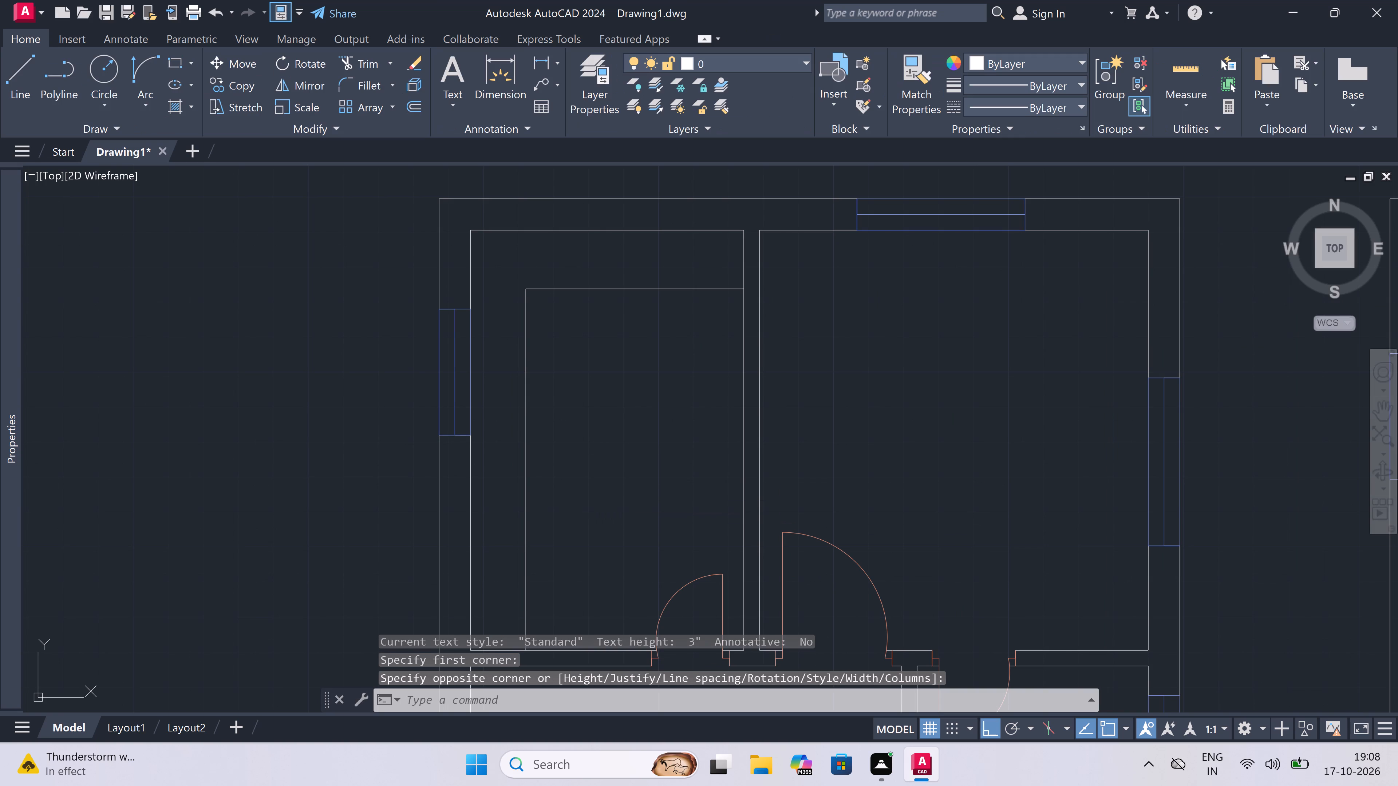
{"action": "left_click", "coordinate": [579, 524]}
{"action": "triple_click", "coordinate": [1023, 513]}
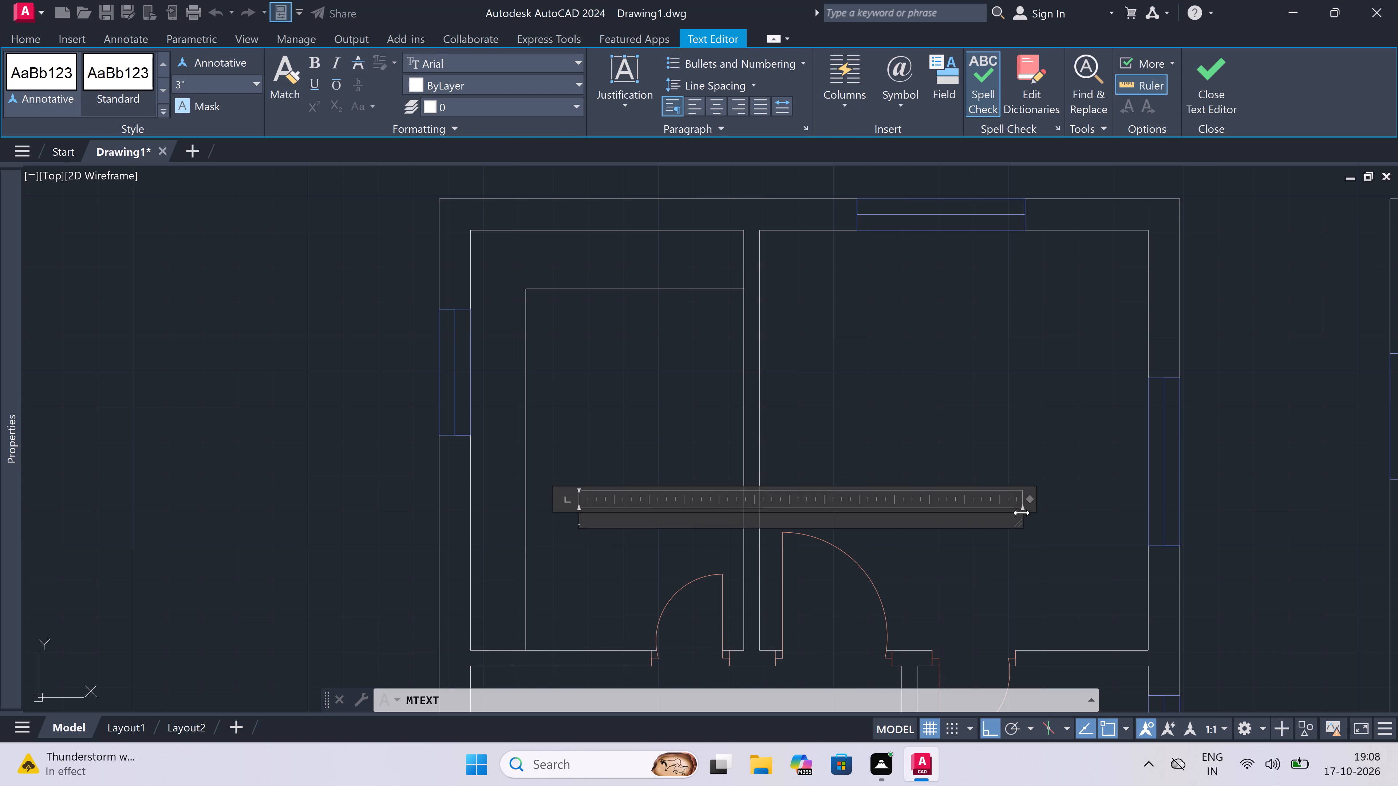
{"action": "type", "text": "KITCHEN"}
{"action": "key", "text": "Return"}
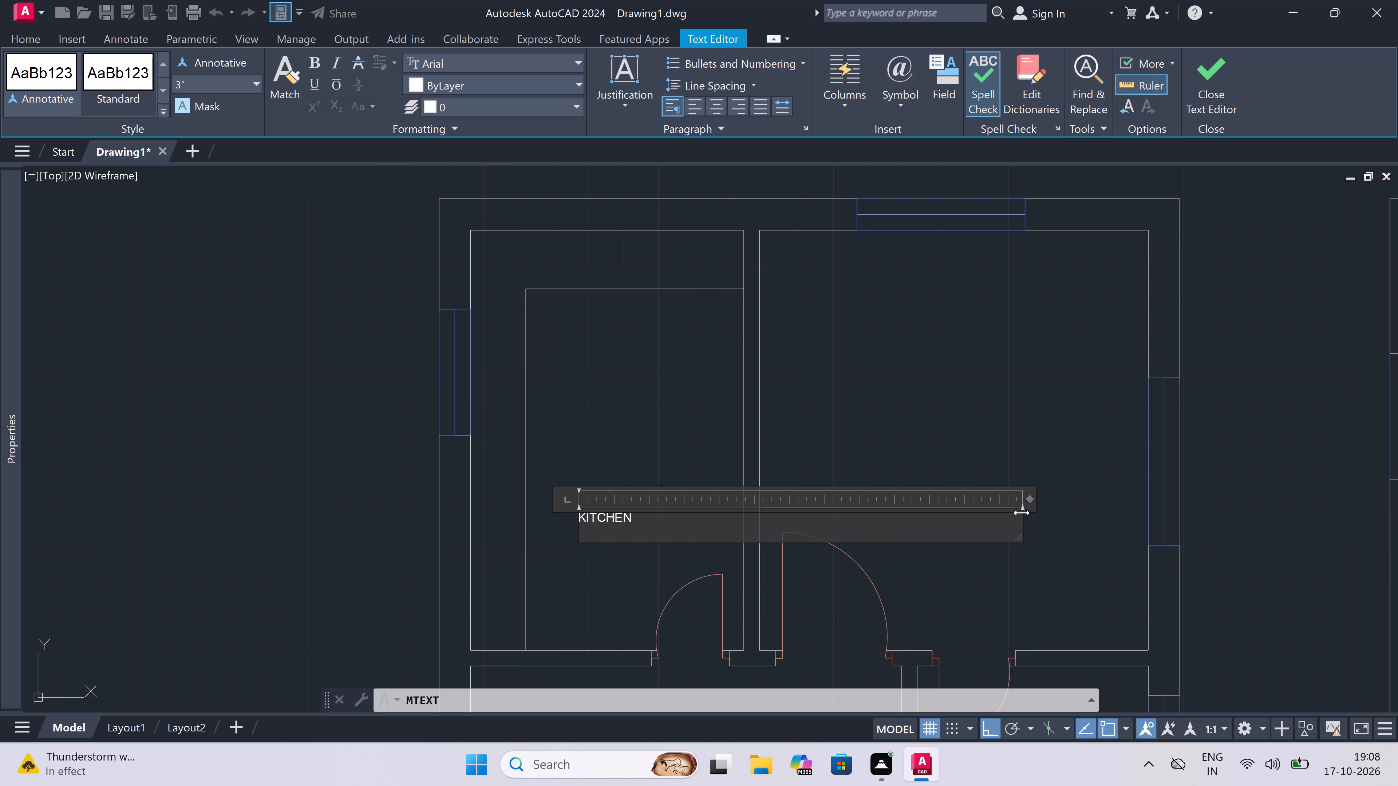
{"action": "type", "text": "6'6"}
{"action": "type", "text": "\"x10'0\""}
{"action": "triple_click", "coordinate": [717, 421]}
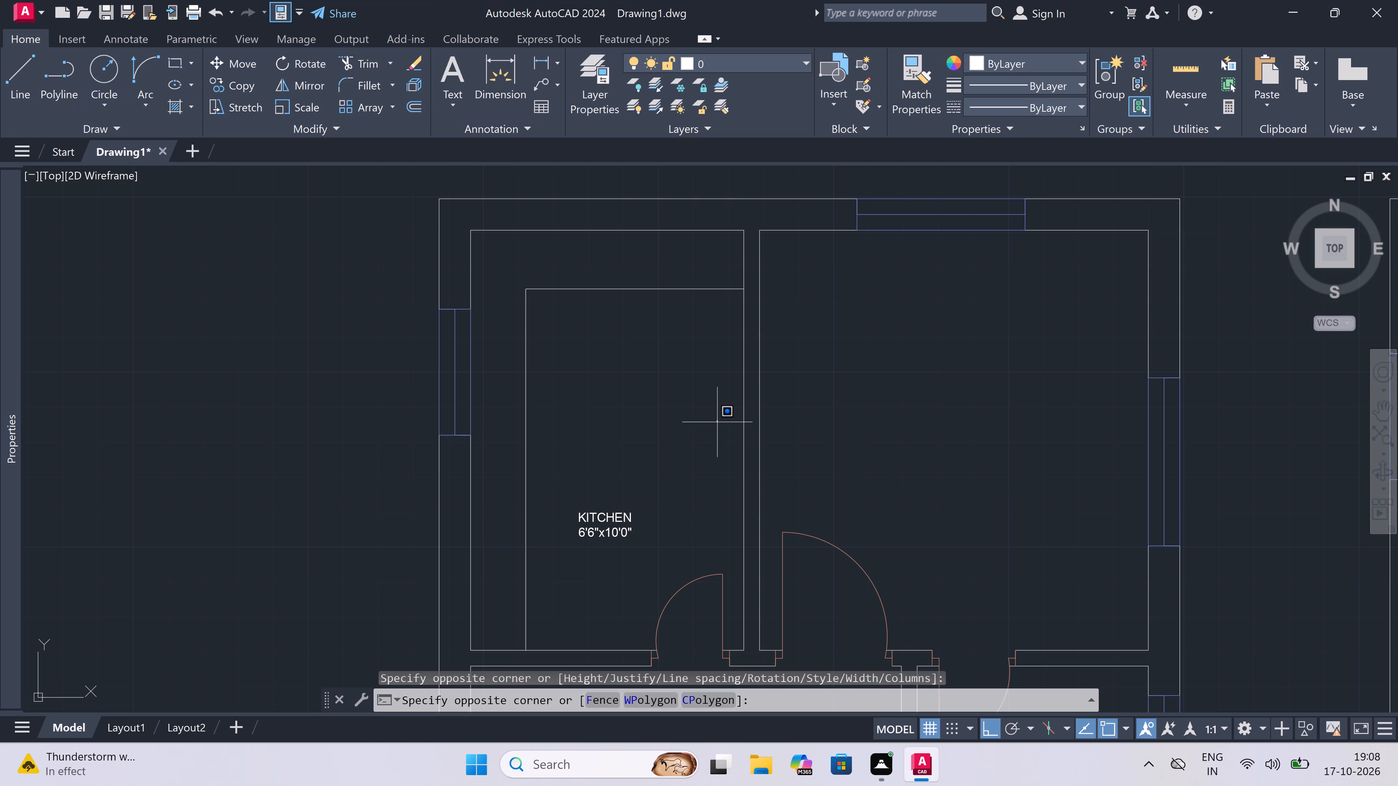
{"action": "key", "text": "Escape"}
Add a two-line multiline text label "BEDROOM" and "9'3"x10'0"" in the lower part of the room east of the kitchen.
{"action": "key", "text": "space"}
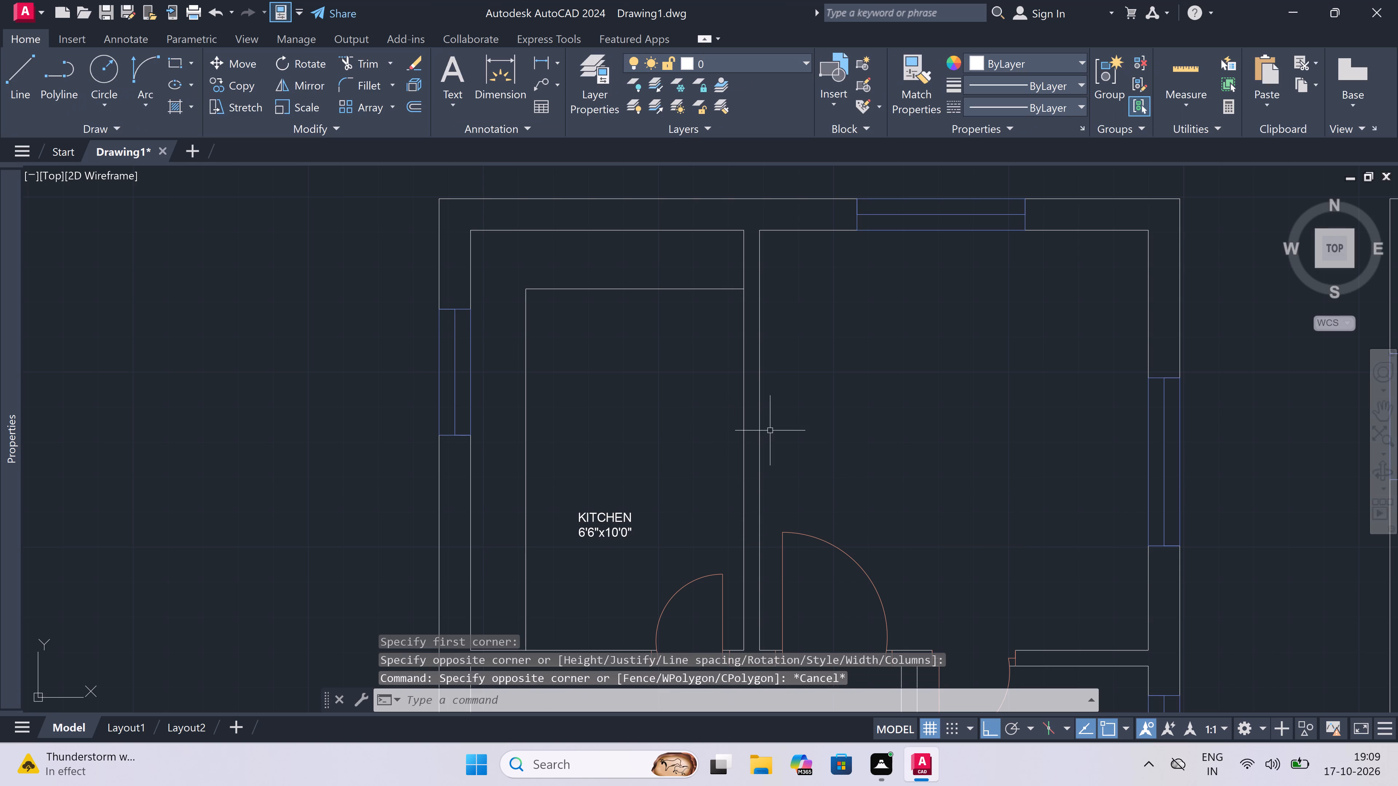
{"action": "scroll", "coordinate": [795, 434], "scroll_direction": "down", "scroll_amount": 2}
{"action": "scroll", "coordinate": [923, 485], "scroll_direction": "up", "scroll_amount": 2}
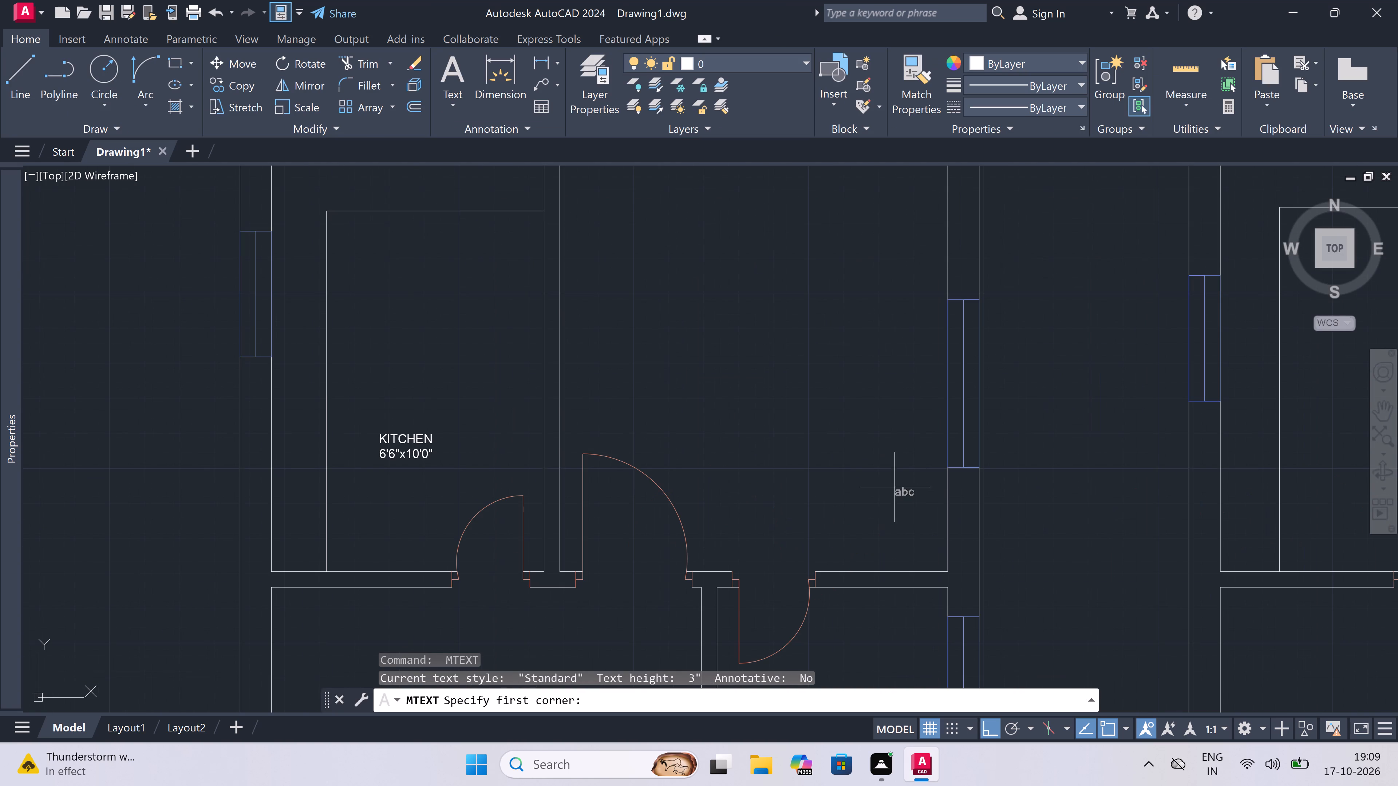
{"action": "left_click", "coordinate": [727, 512]}
{"action": "left_click_drag", "start_coordinate": [727, 512], "coordinate": [732, 513]}
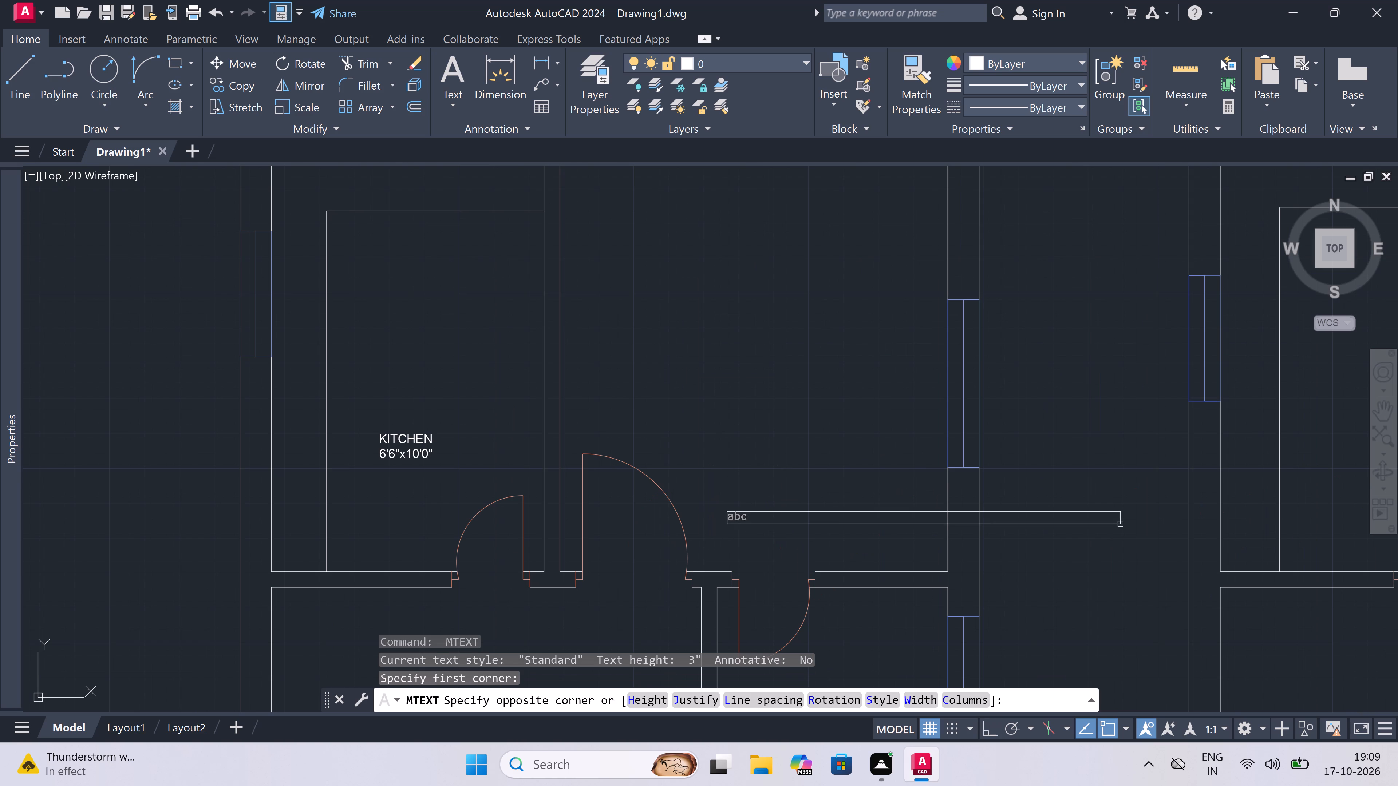
{"action": "left_click", "coordinate": [1156, 526]}
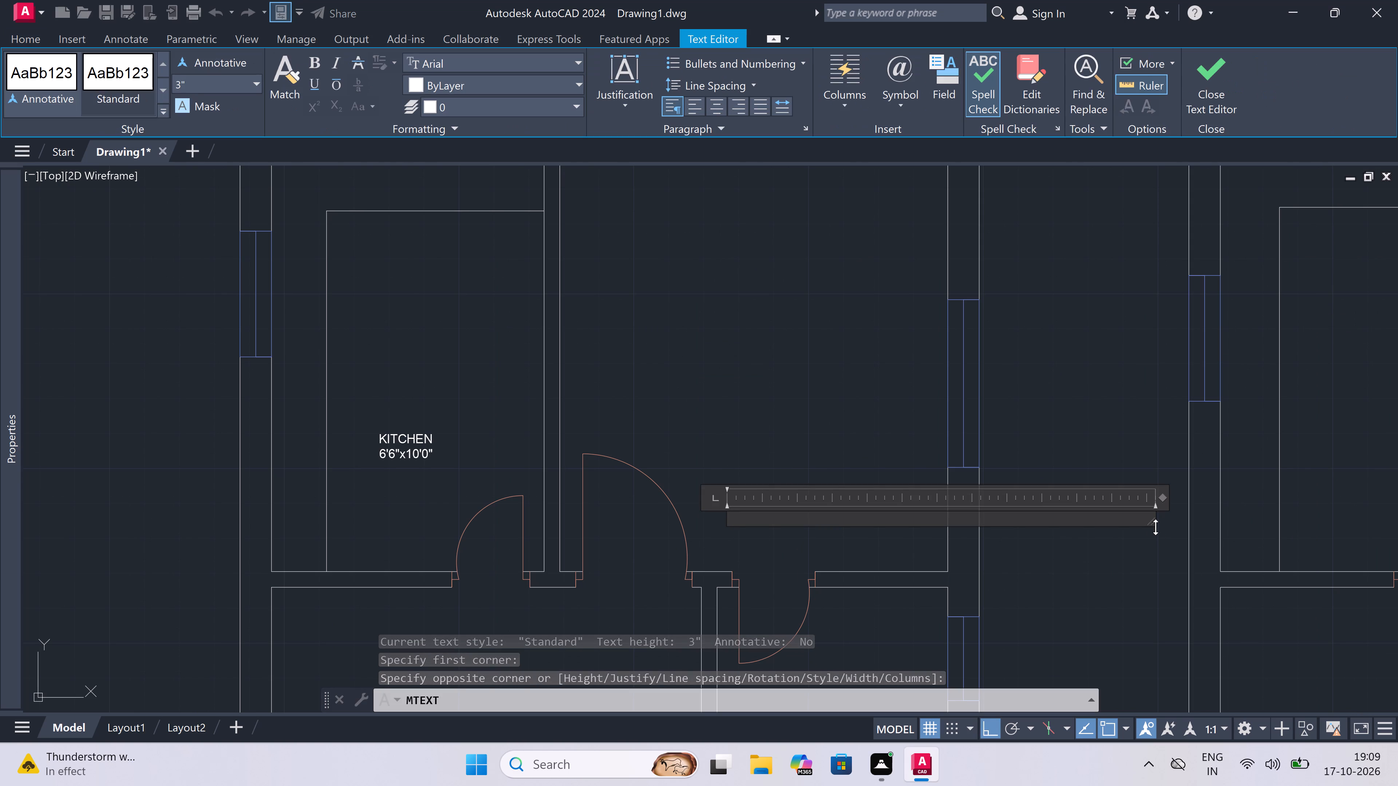
{"action": "type", "text": "BEDROOM"}
{"action": "key", "text": "Return"}
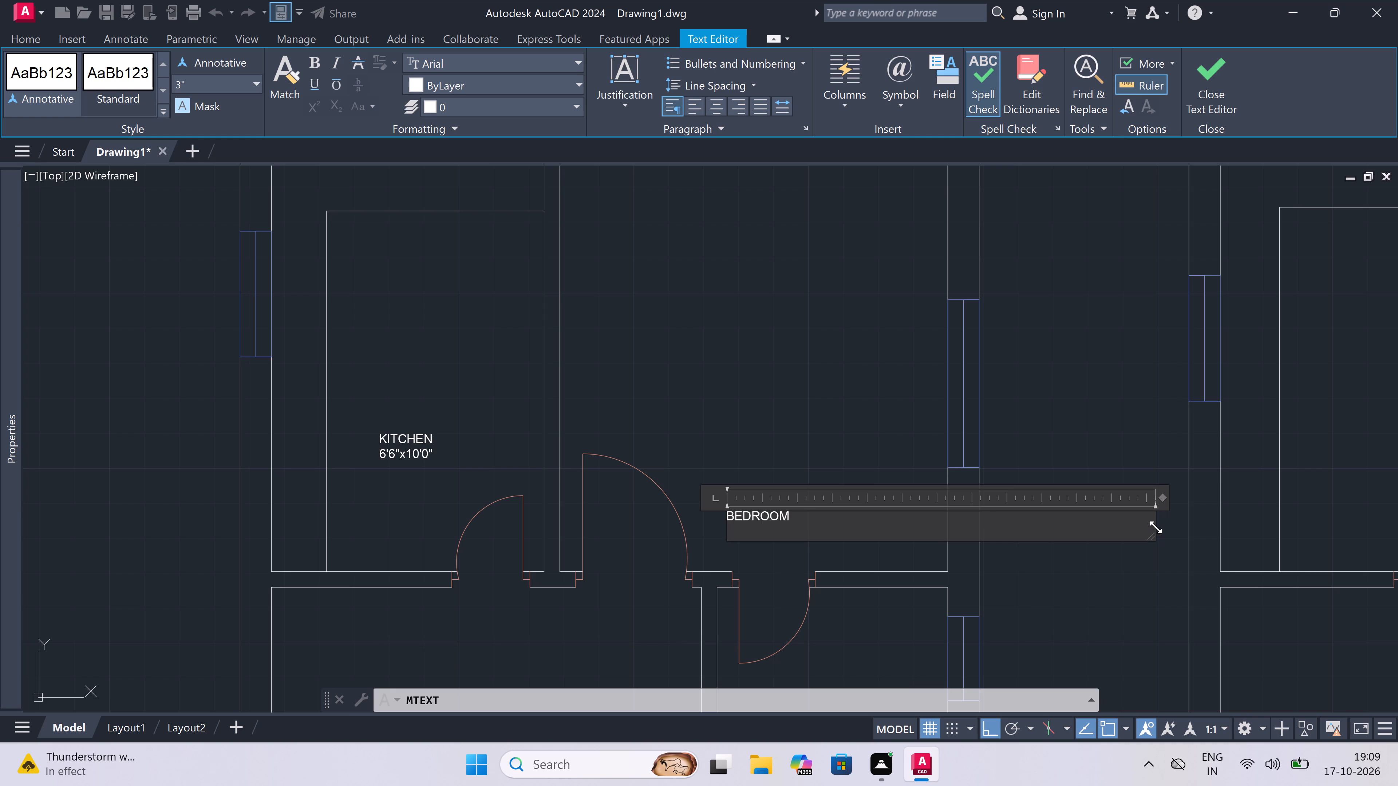
{"action": "type", "text": "9'3"}
{"action": "type", "text": "\"x"}
{"action": "type", "text": "10'0\""}
{"action": "double_click", "coordinate": [803, 396]}
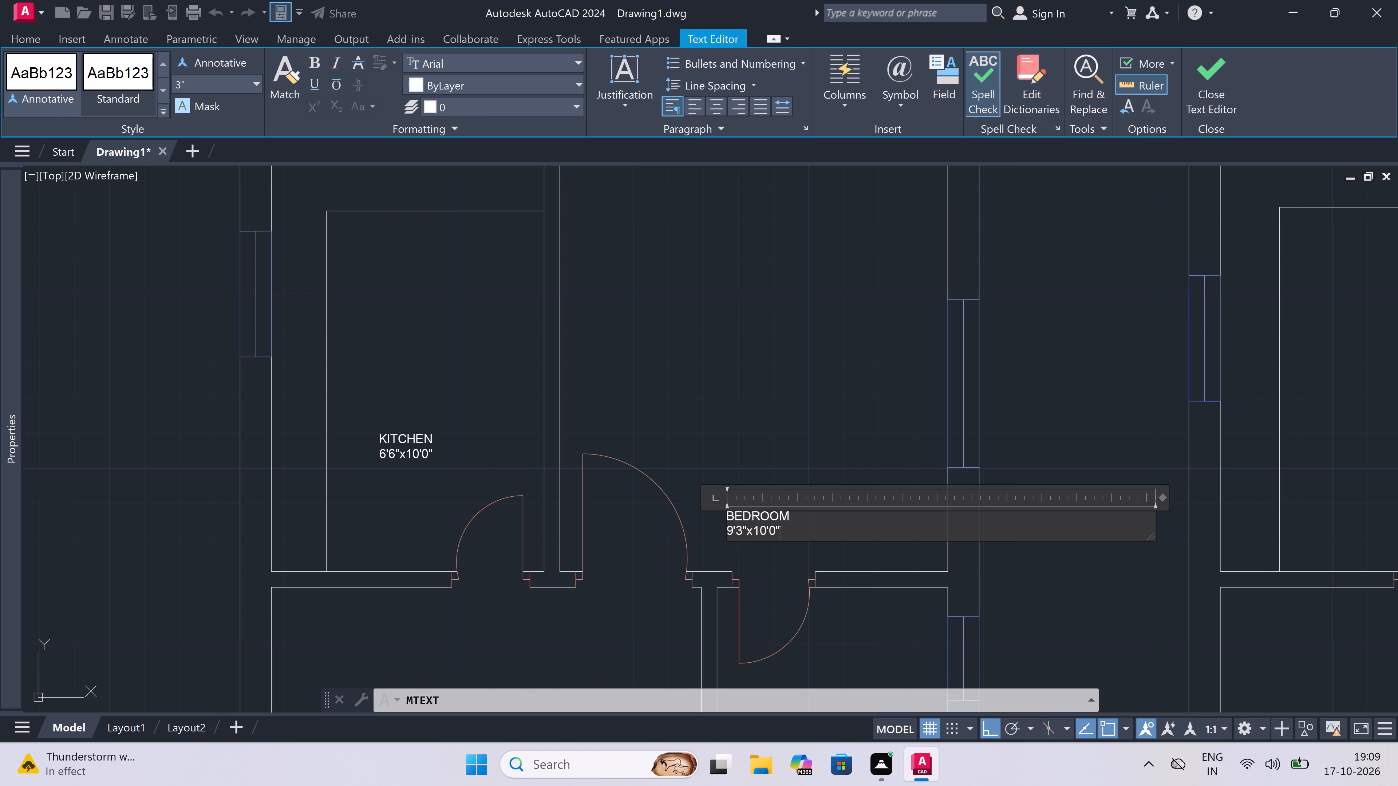
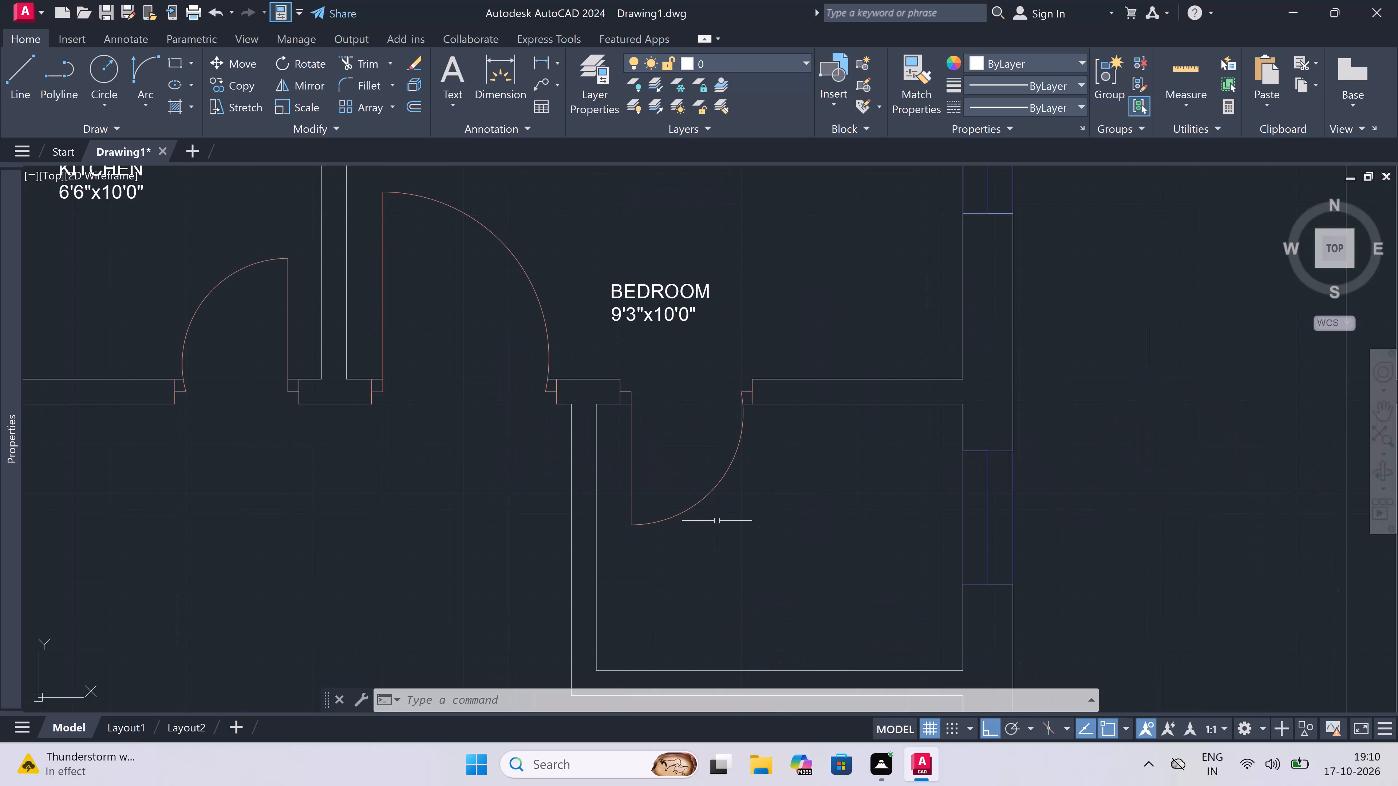
Add a two-line multiline text label "TOILET" and "5'6"x4'0"" in the small room south of the first plan's bedroom, below its door.
{"action": "key", "text": "space"}
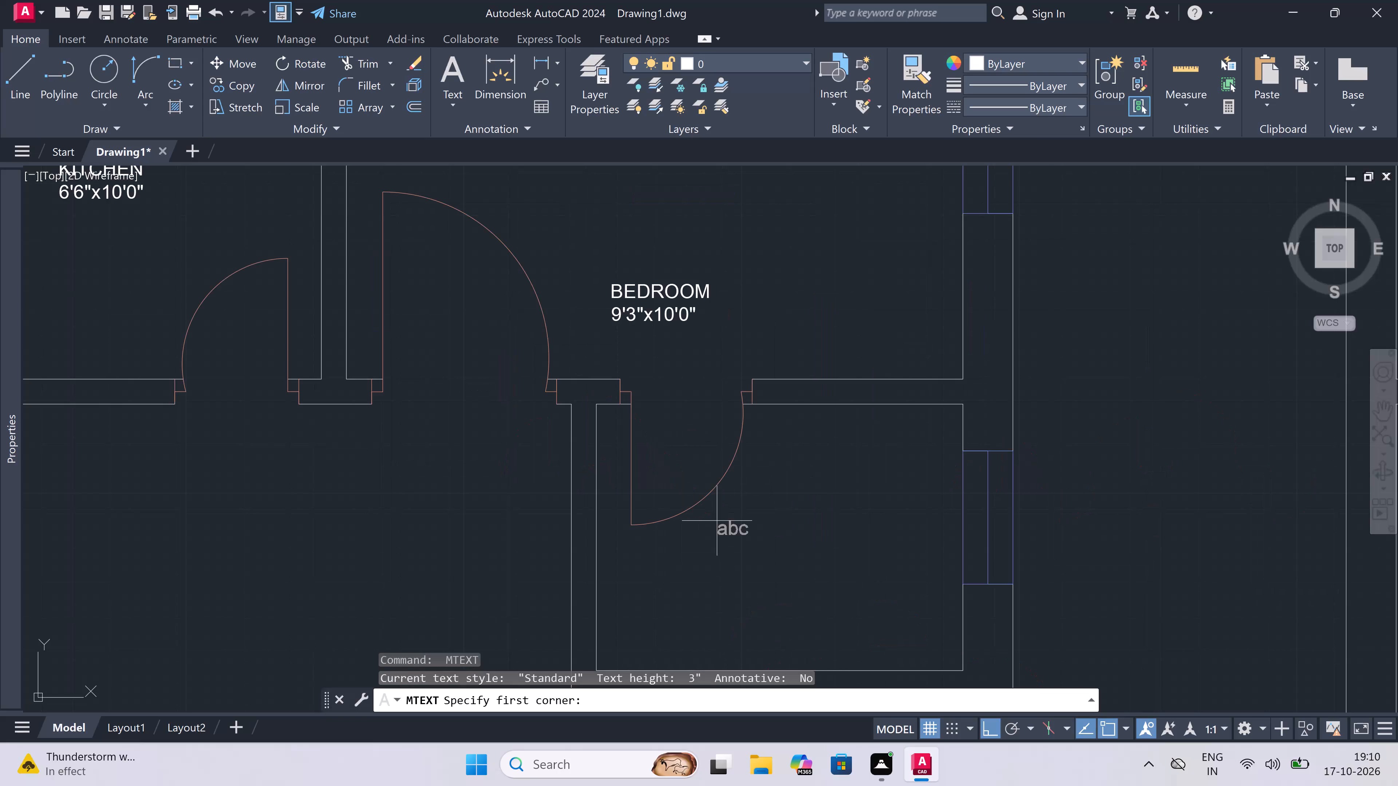
{"action": "scroll", "coordinate": [657, 495], "scroll_direction": "down", "scroll_amount": 2}
{"action": "scroll", "coordinate": [660, 538], "scroll_direction": "up", "scroll_amount": 3}
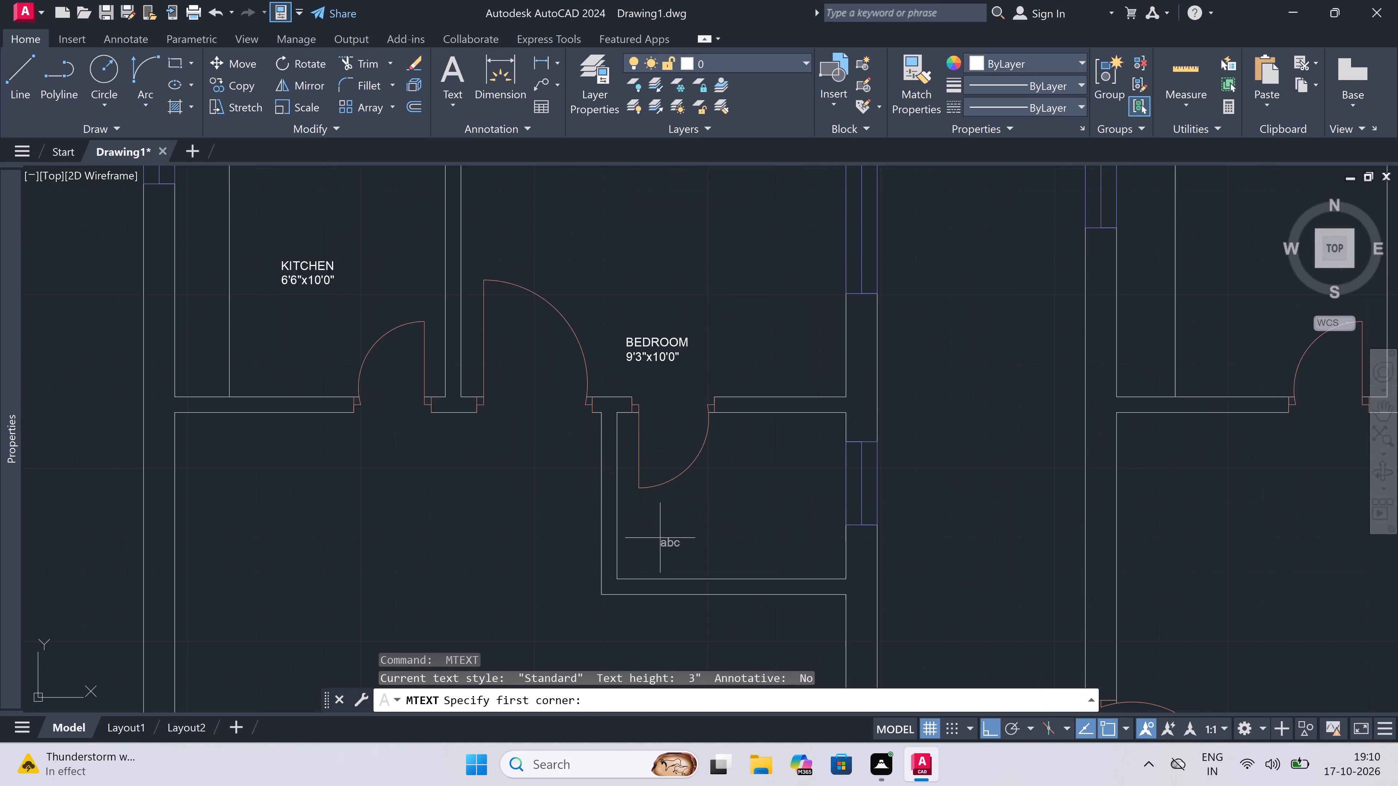
{"action": "left_click_drag", "start_coordinate": [575, 533], "coordinate": [578, 533]}
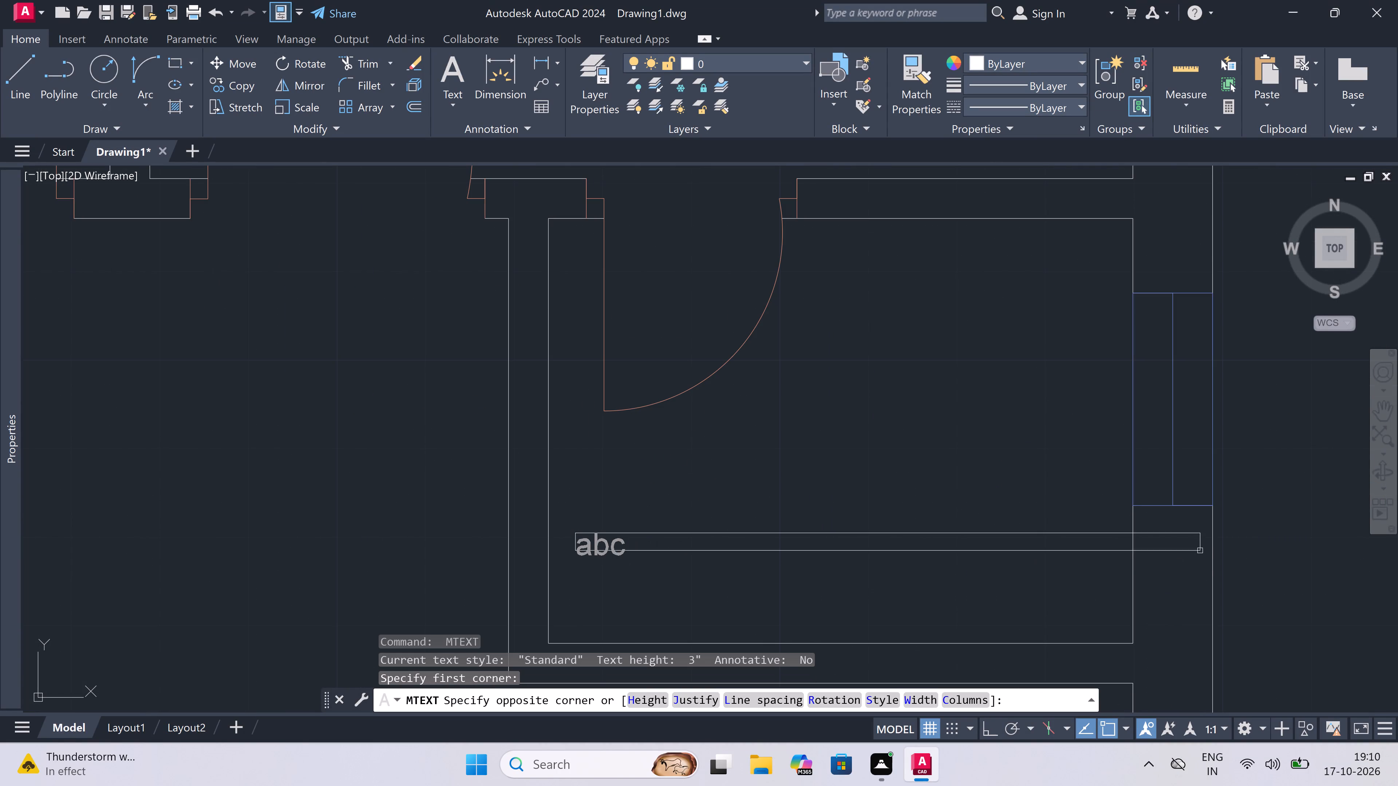
{"action": "left_click", "coordinate": [1205, 549]}
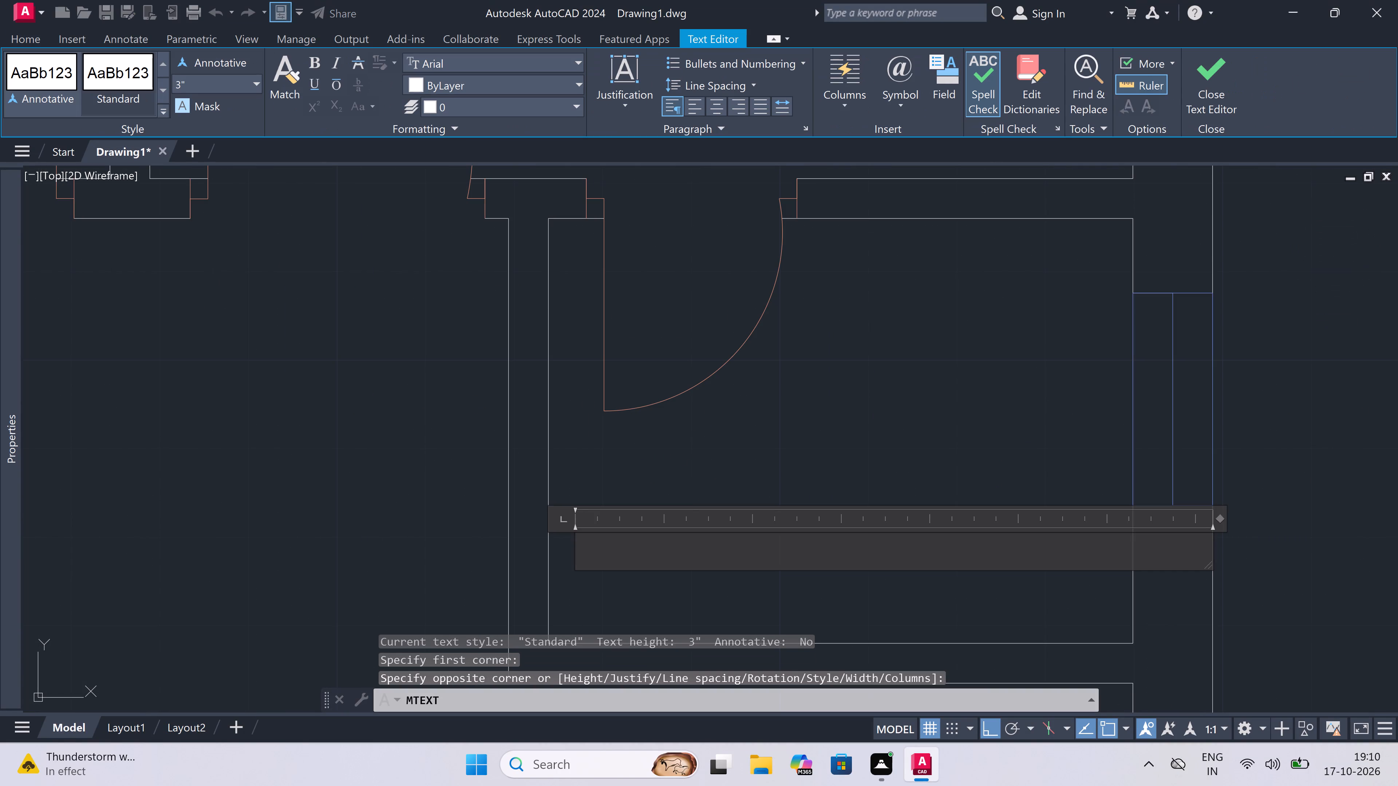
{"action": "type", "text": "TOIL"}
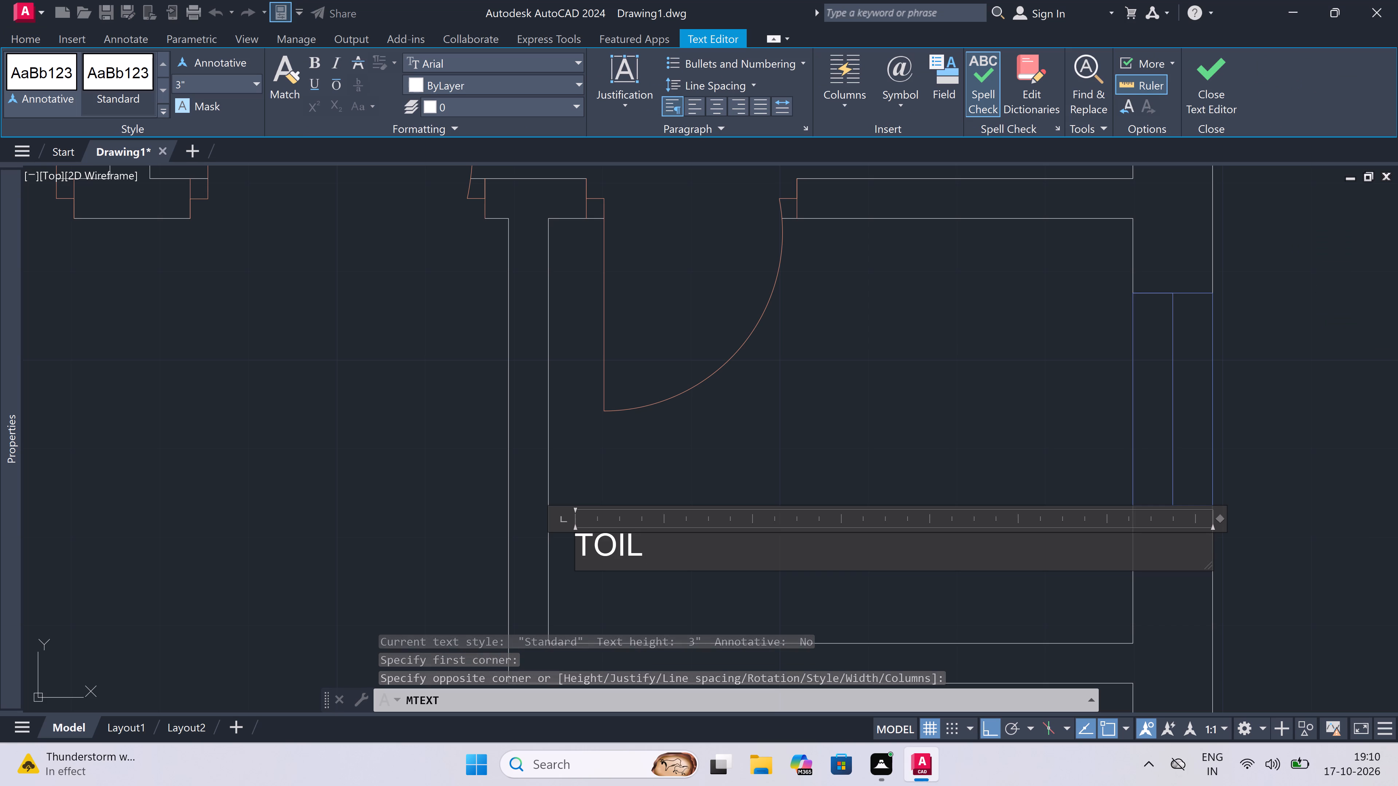
{"action": "type", "text": "ET"}
{"action": "key", "text": "Return"}
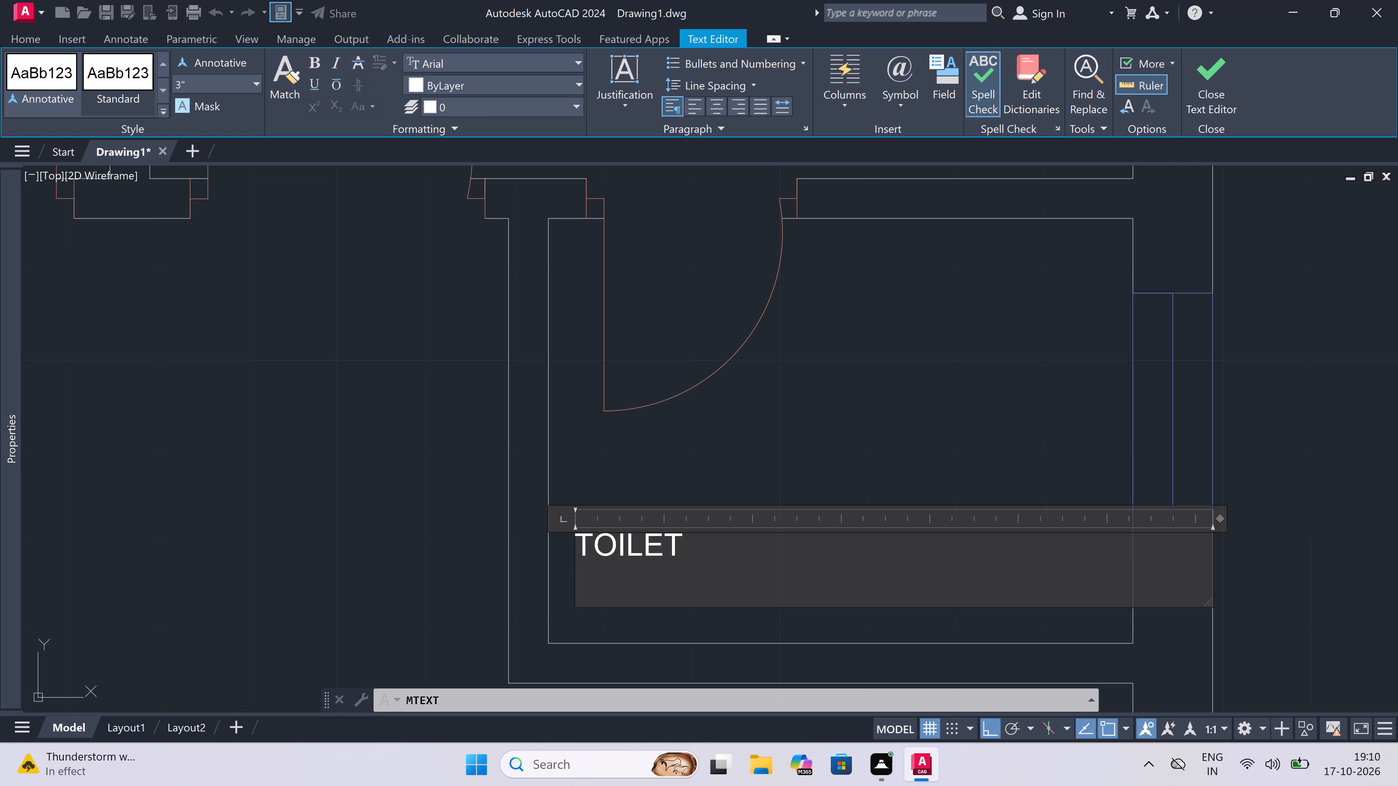
{"action": "type", "text": "5'6"}
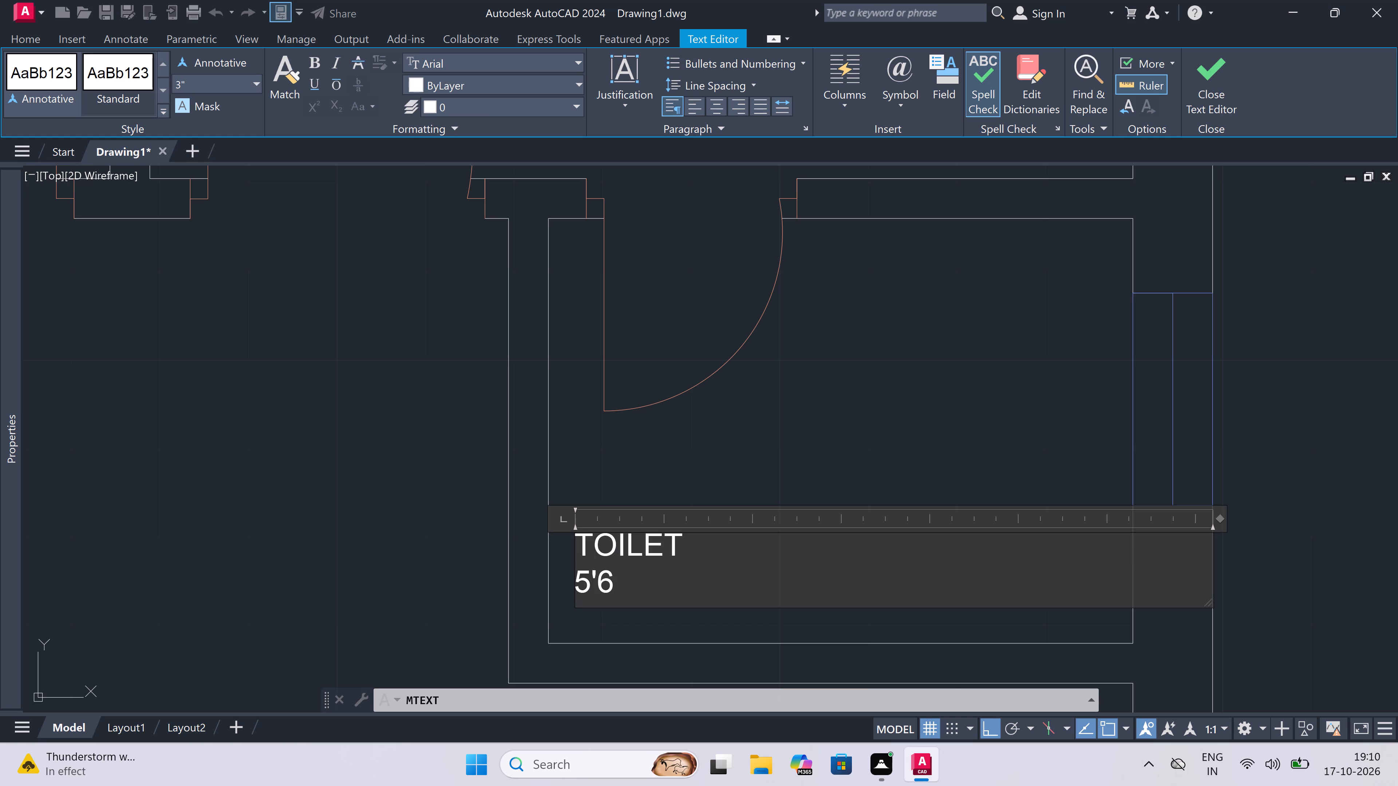
{"action": "key", "text": "shift+quotedbl"}
{"action": "key", "text": "x"}
{"action": "key", "text": "4"}
{"action": "type", "text": "'0"}
{"action": "key", "text": "shift+quotedbl"}
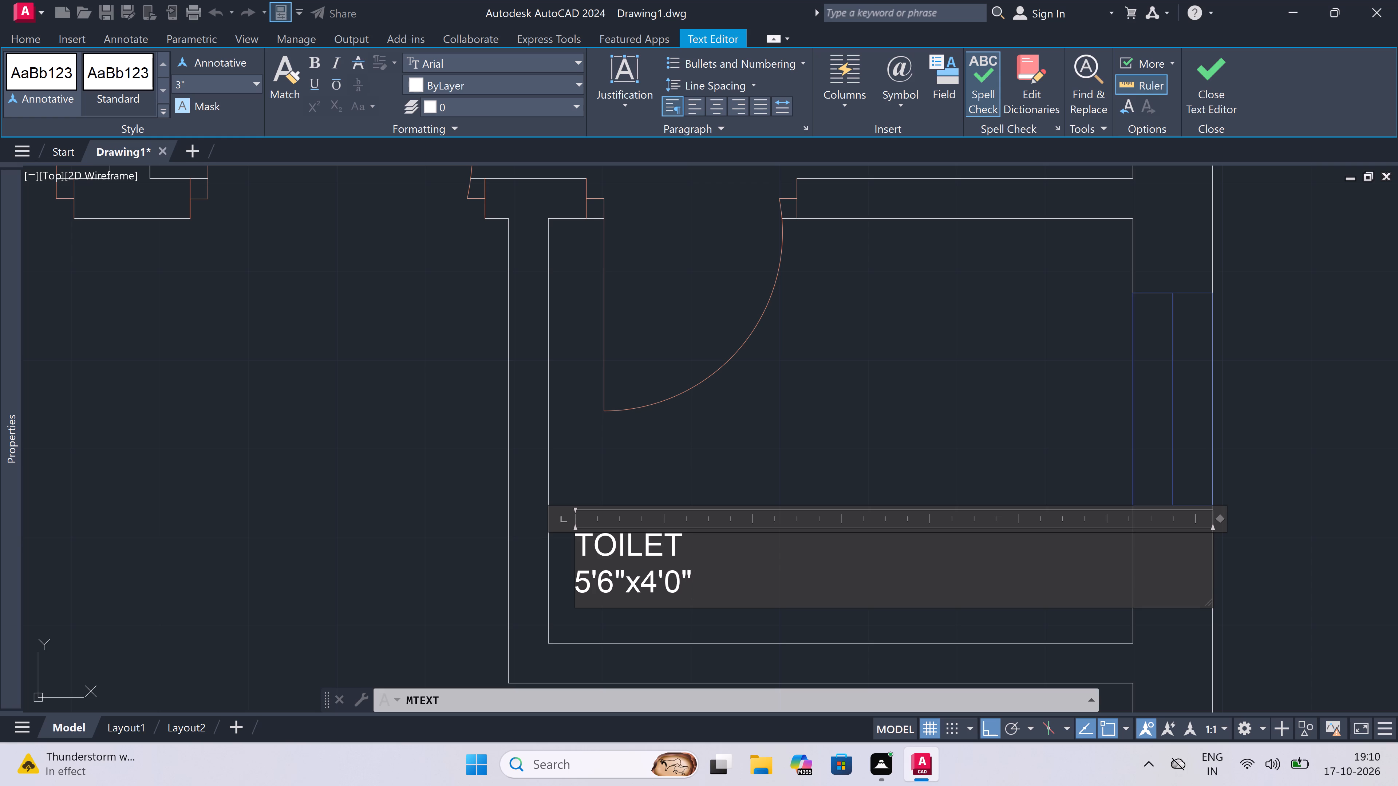
{"action": "left_click", "coordinate": [754, 491]}
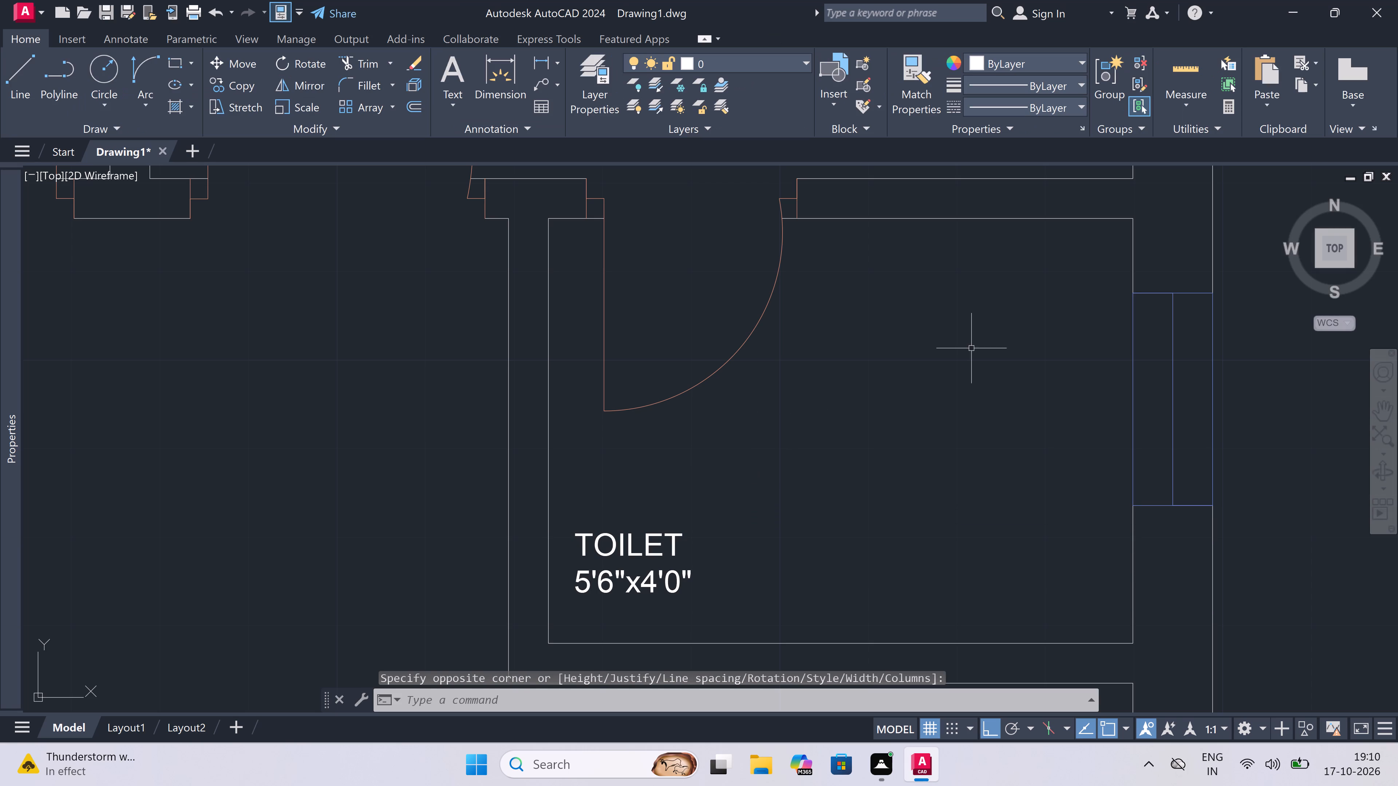
Add a two-line multiline text label "HALL" and "16'3"x10'0"" in the large room south of the first plan's kitchen.
{"action": "scroll", "coordinate": [915, 414], "scroll_direction": "down", "scroll_amount": 5}
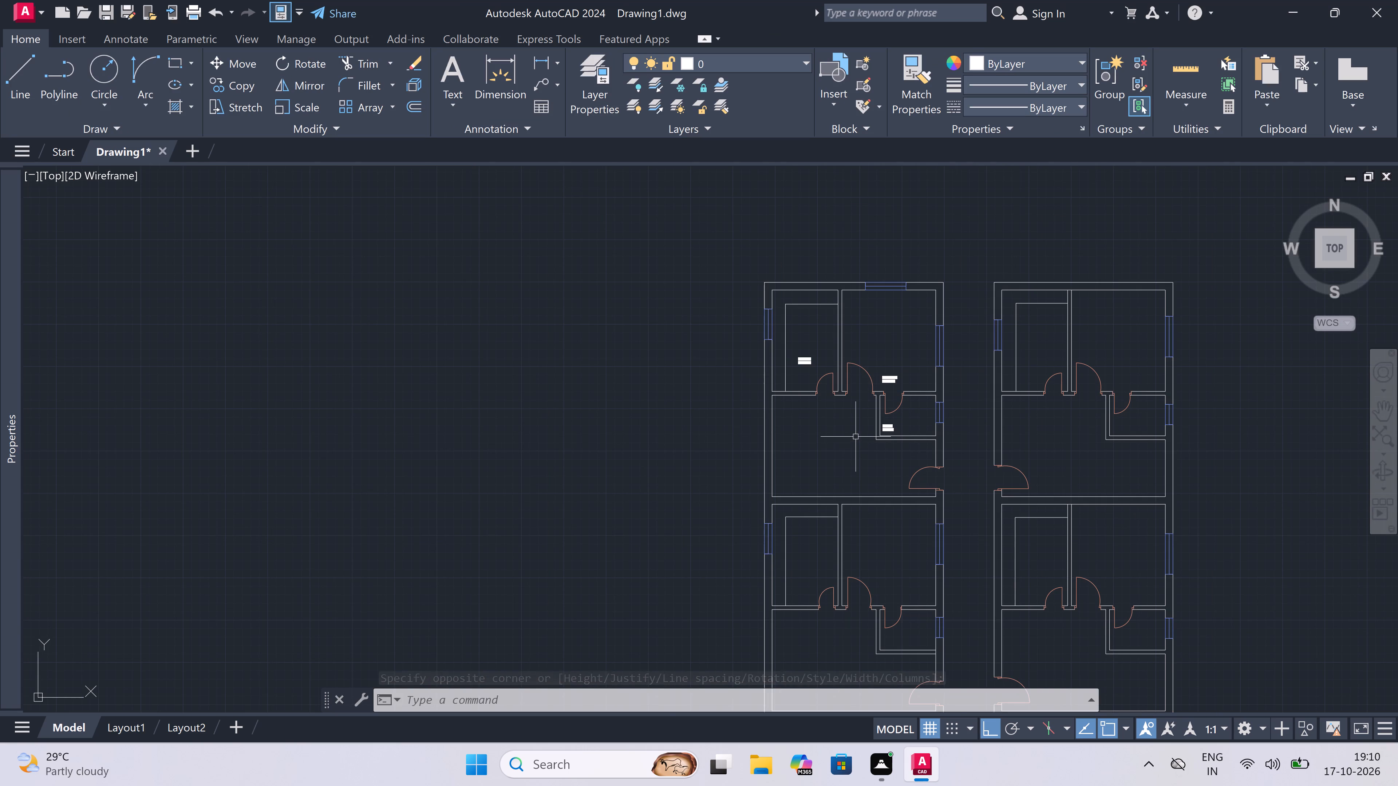
{"action": "scroll", "coordinate": [838, 428], "scroll_direction": "up", "scroll_amount": 3}
{"action": "key", "text": "space"}
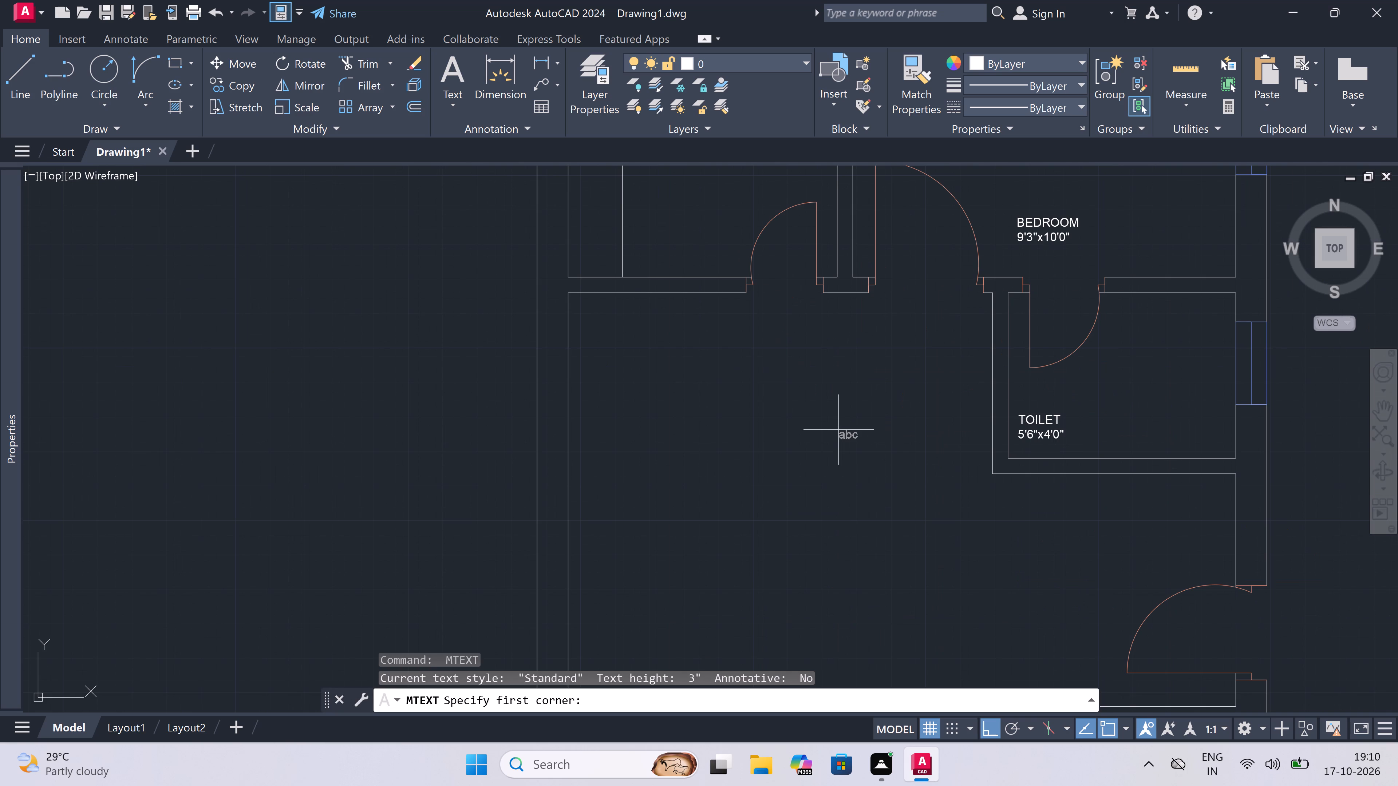
{"action": "left_click", "coordinate": [661, 385]}
{"action": "left_click", "coordinate": [1081, 397]}
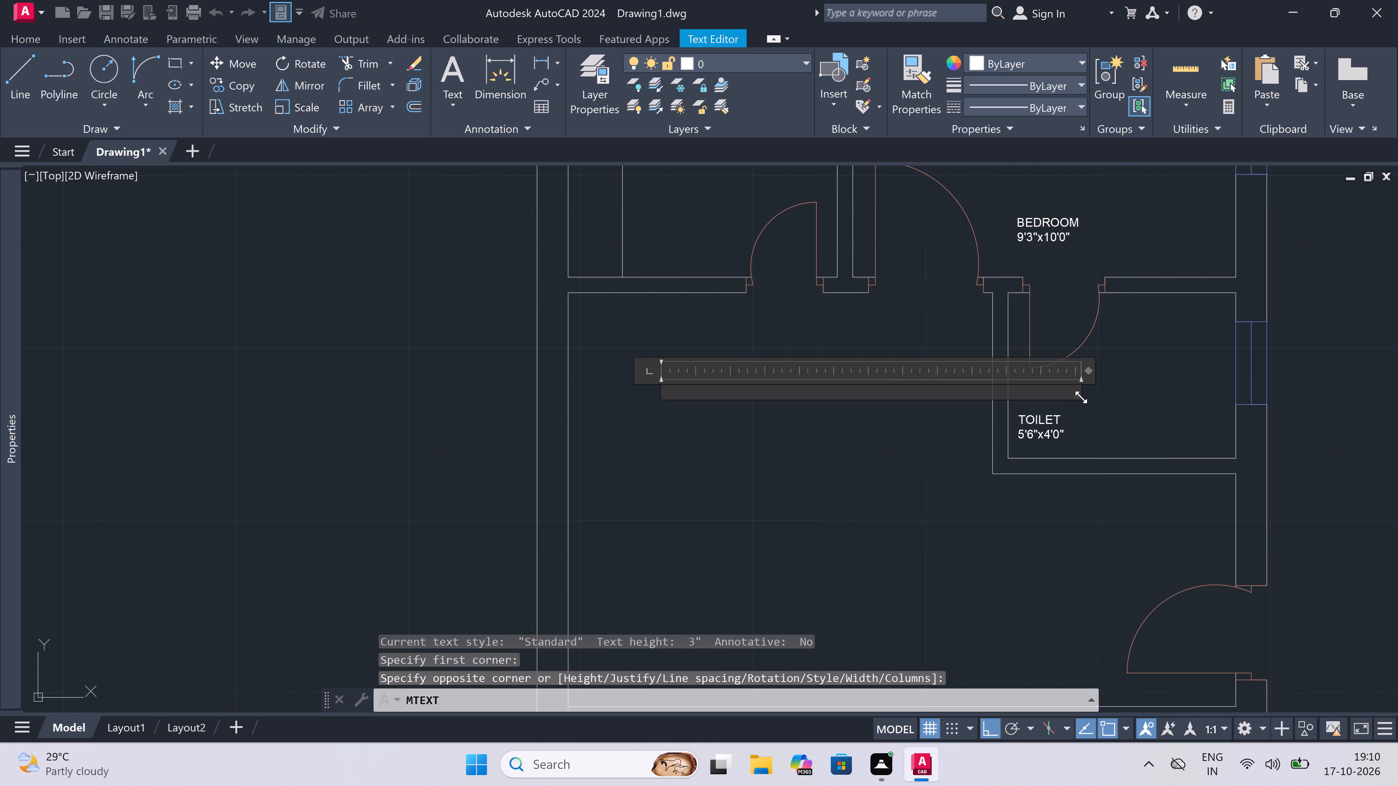
{"action": "type", "text": "HALL"}
{"action": "key", "text": "Return"}
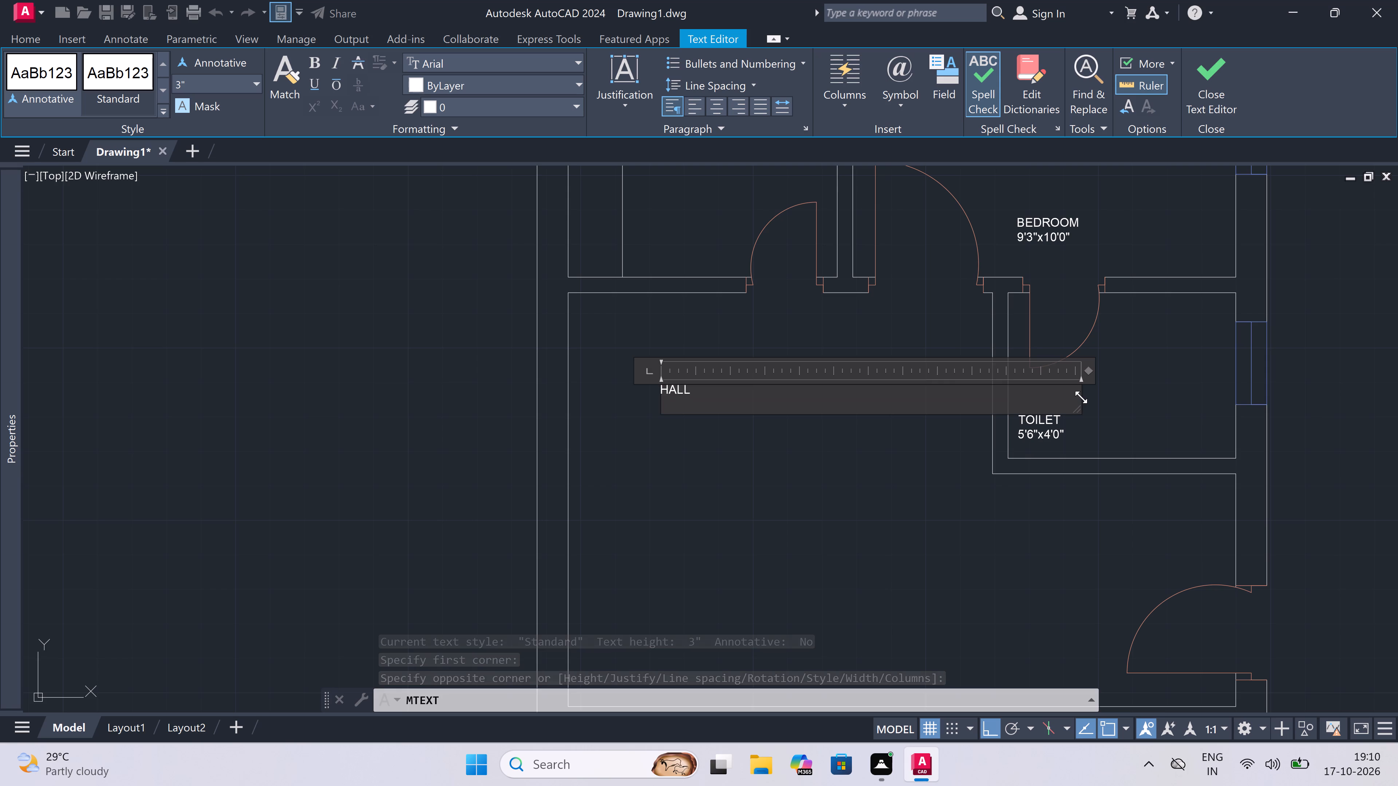
{"action": "type", "text": "16'"}
{"action": "key", "text": "3"}
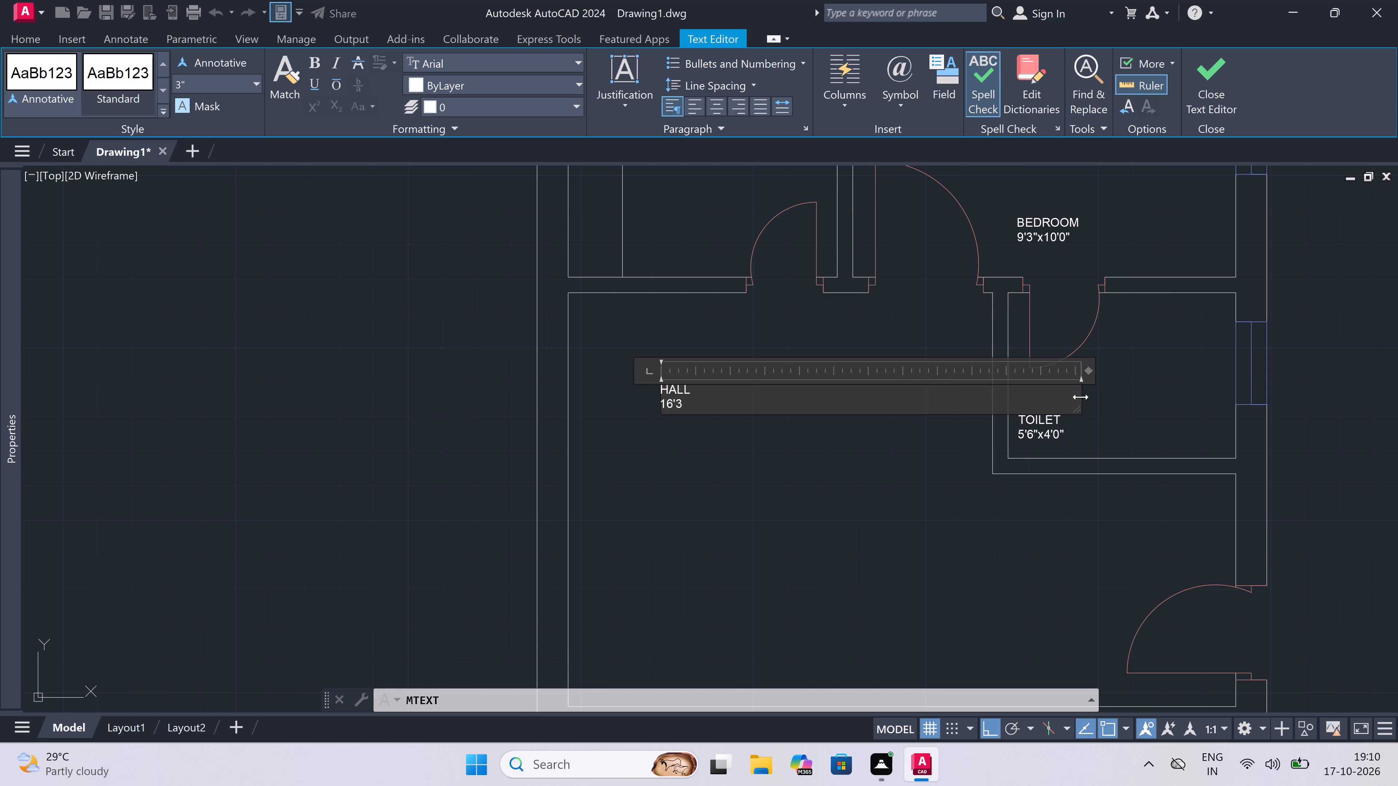
{"action": "key", "text": "shift+quotedbl"}
{"action": "key", "text": "x"}
{"action": "key", "text": "1"}
{"action": "type", "text": "0'0\""}
{"action": "double_click", "coordinate": [722, 475]}
Add a two-line multiline text label "KITCHEN" and "6'6"x10'0"" in the northwest room of the plan directly below the first one.
{"action": "scroll", "coordinate": [729, 460], "scroll_direction": "down", "scroll_amount": 4}
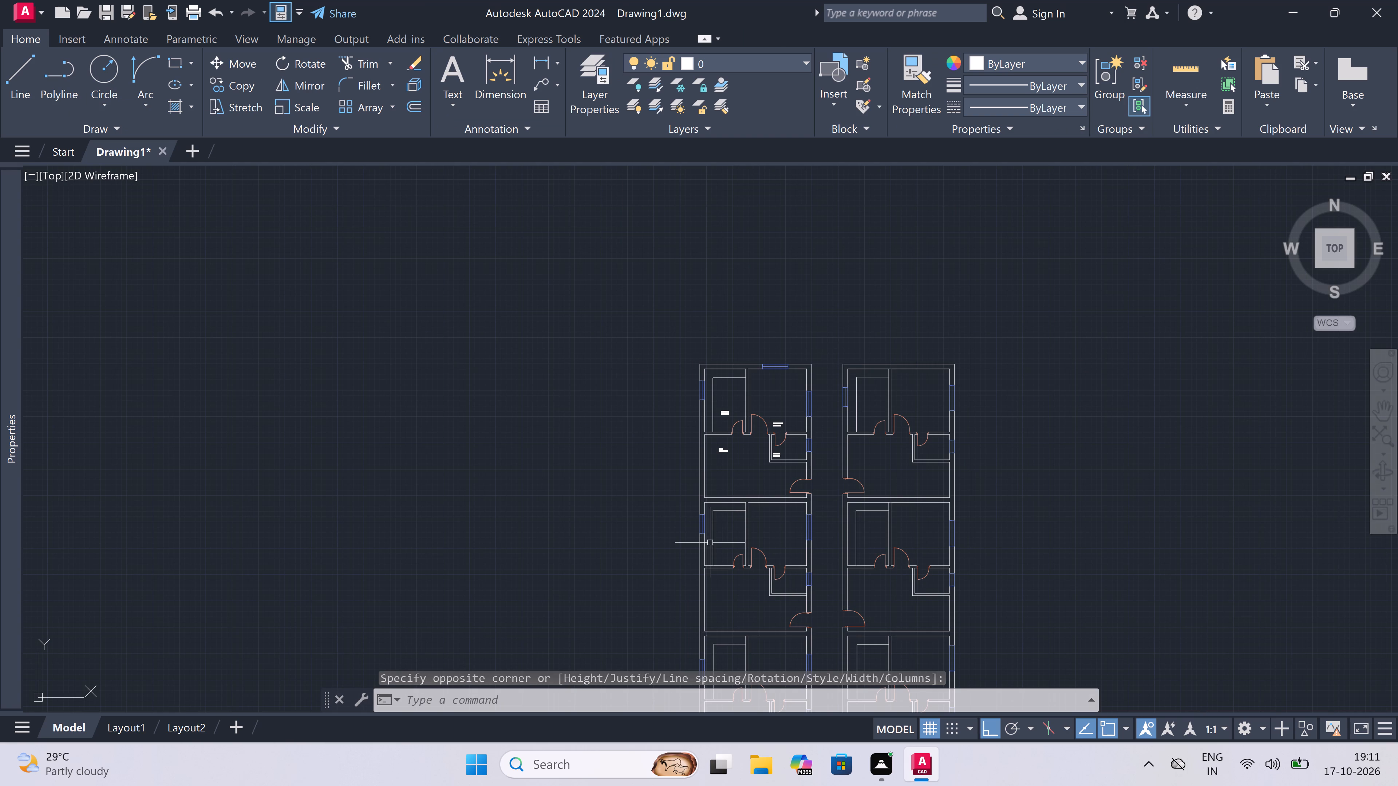
{"action": "scroll", "coordinate": [713, 544], "scroll_direction": "up", "scroll_amount": 3}
{"action": "scroll", "coordinate": [735, 515], "scroll_direction": "up", "scroll_amount": 1}
{"action": "key", "text": "space"}
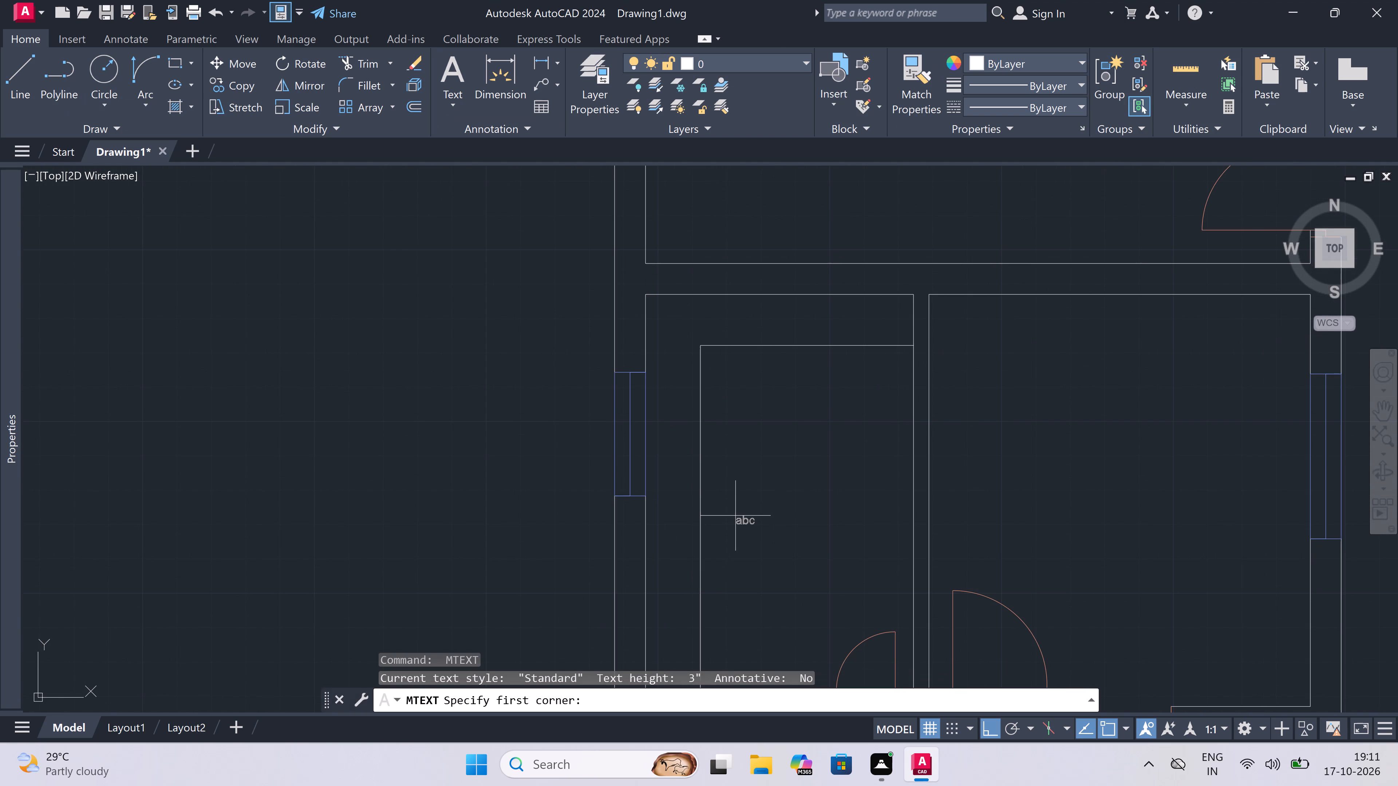
{"action": "scroll", "coordinate": [736, 541], "scroll_direction": "down", "scroll_amount": 2}
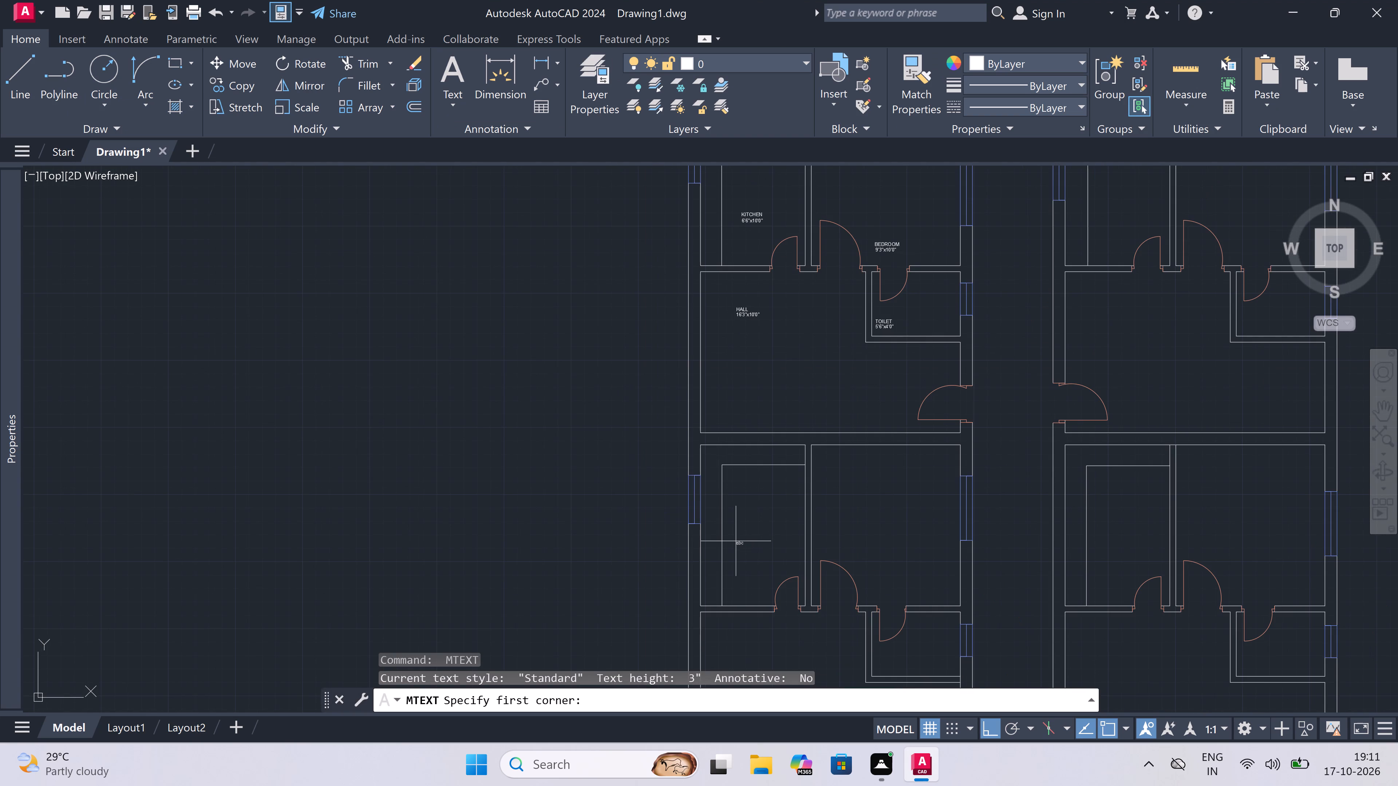
{"action": "scroll", "coordinate": [736, 541], "scroll_direction": "down", "scroll_amount": 1}
{"action": "scroll", "coordinate": [736, 541], "scroll_direction": "up", "scroll_amount": 1}
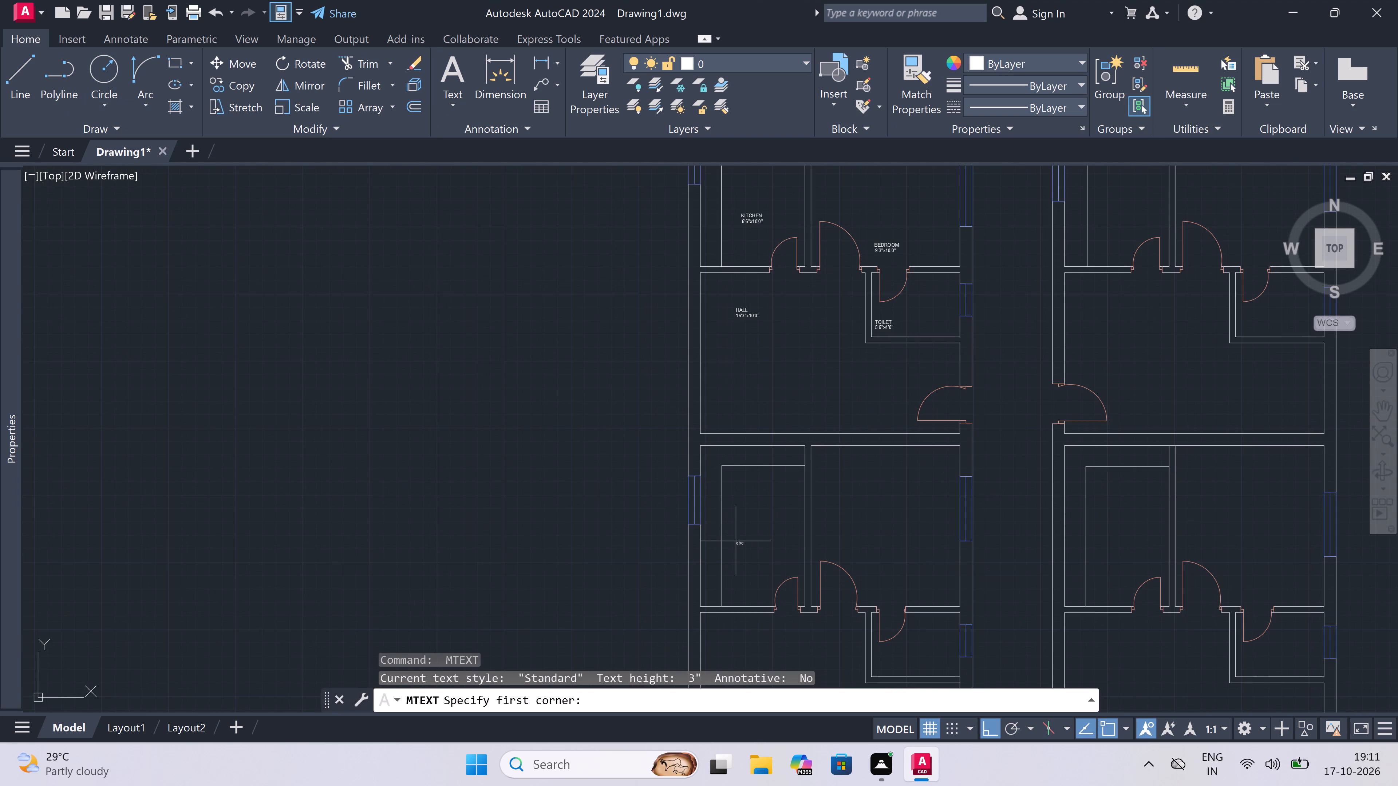
{"action": "scroll", "coordinate": [736, 541], "scroll_direction": "up", "scroll_amount": 2}
{"action": "left_click", "coordinate": [732, 521]}
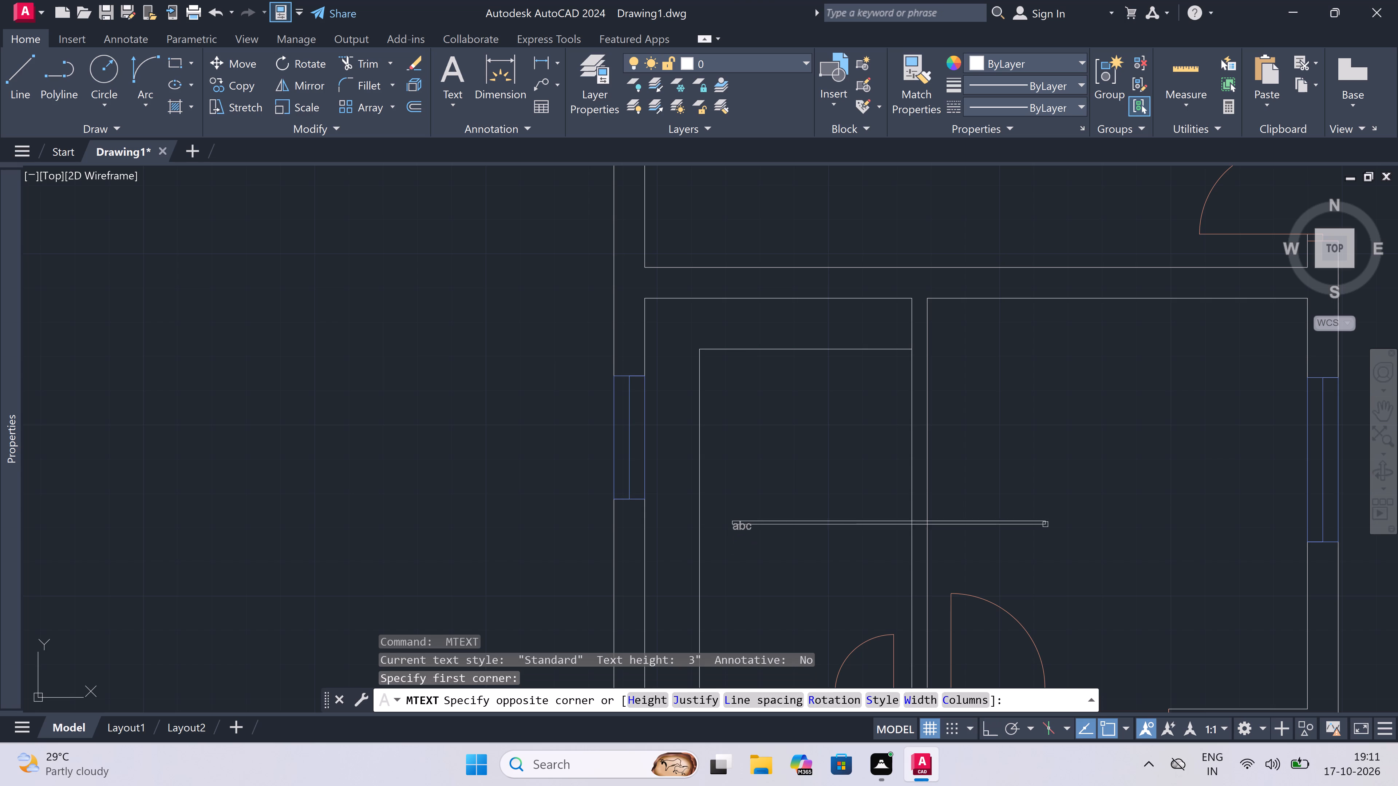
{"action": "double_click", "coordinate": [1110, 509]}
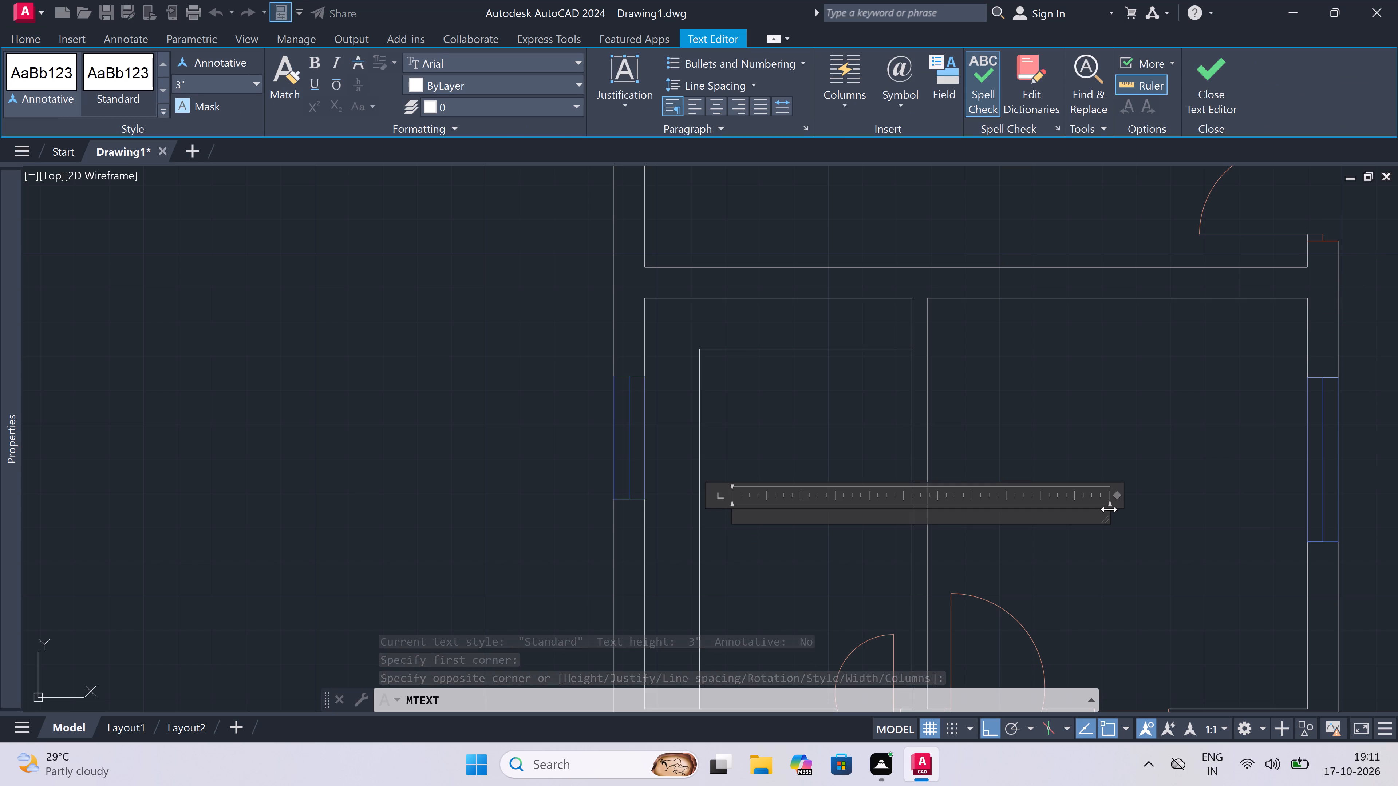
{"action": "type", "text": "KITCHEN"}
{"action": "key", "text": "Return"}
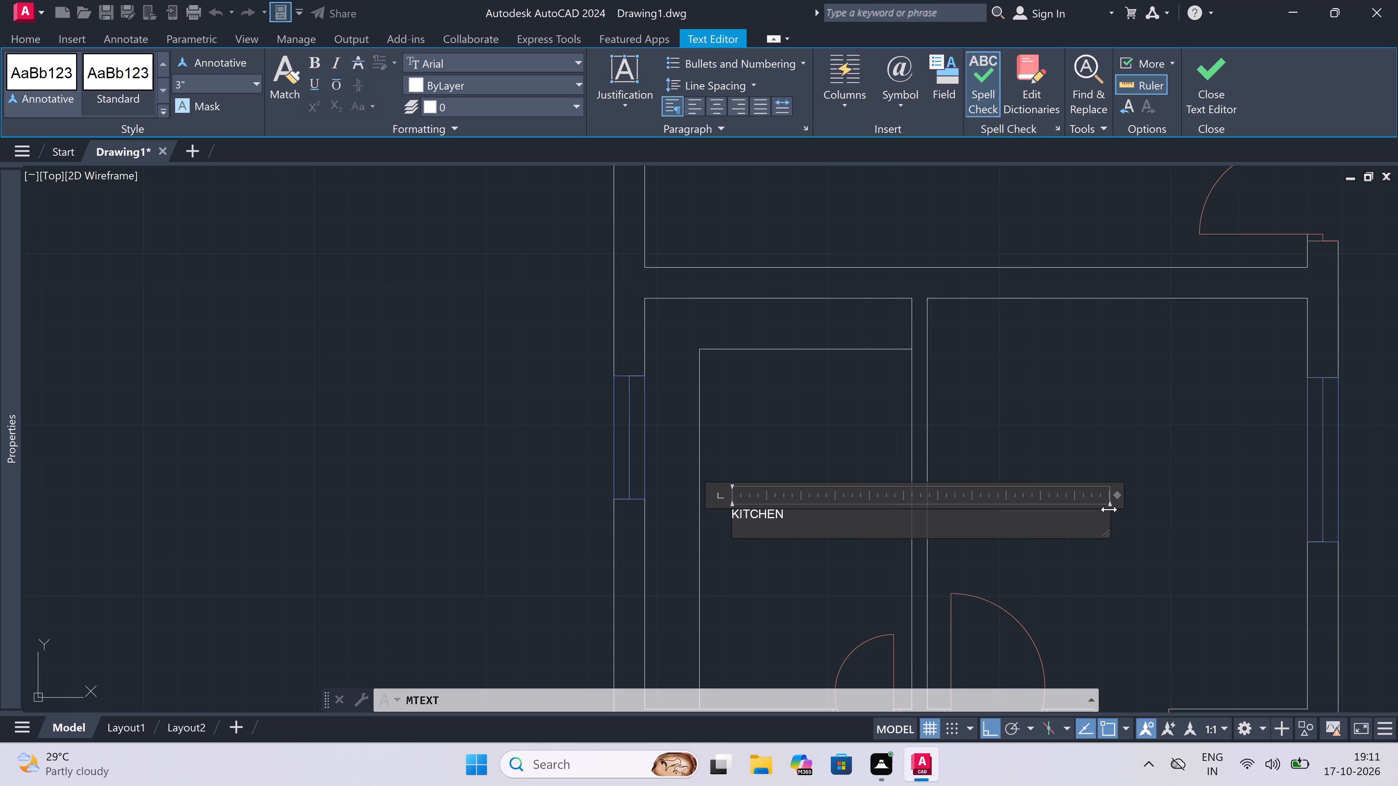
{"action": "type", "text": "6'6"}
{"action": "key", "text": "shift+quotedbl"}
{"action": "type", "text": "x1"}
{"action": "key", "text": "0"}
{"action": "type", "text": "'0"}
{"action": "key", "text": "shift+quotedbl"}
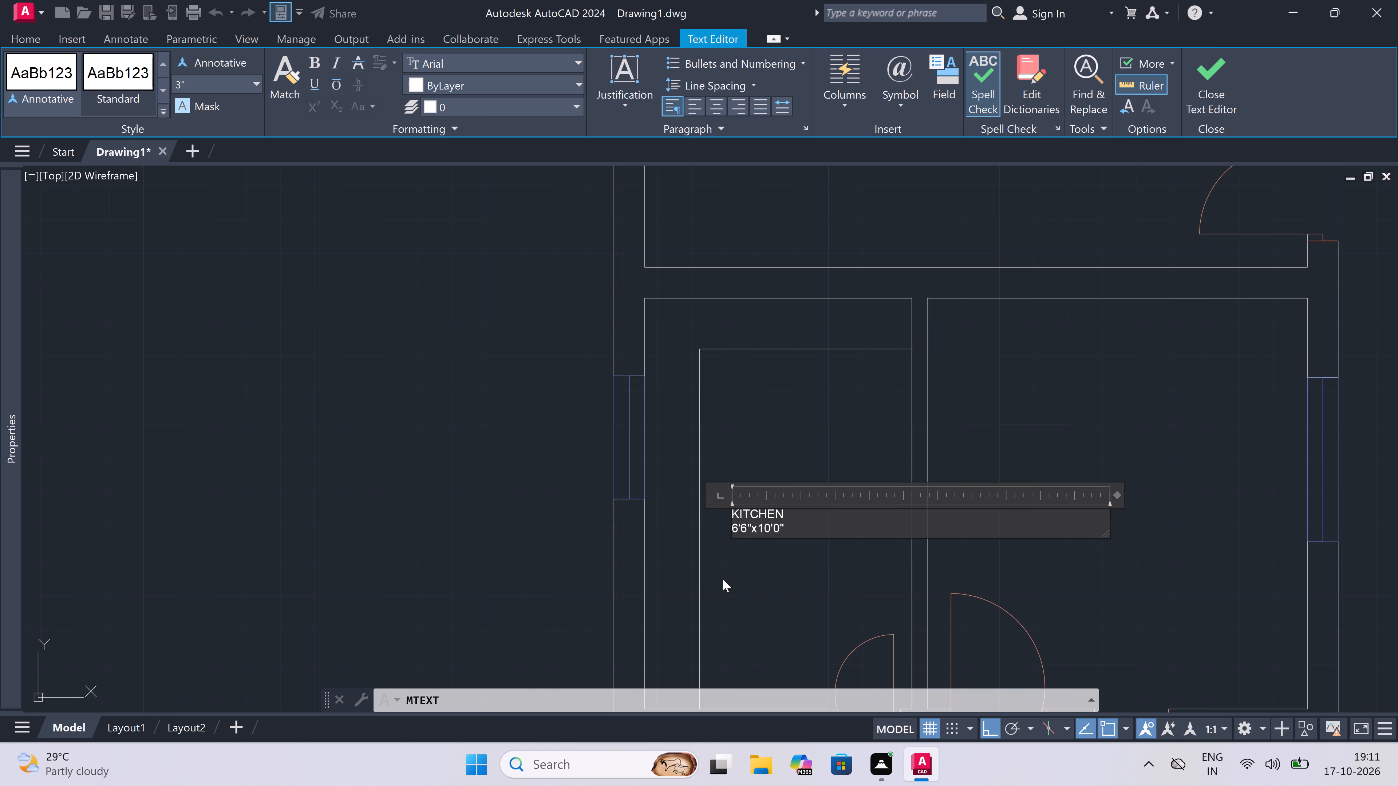
{"action": "left_click", "coordinate": [723, 579]}
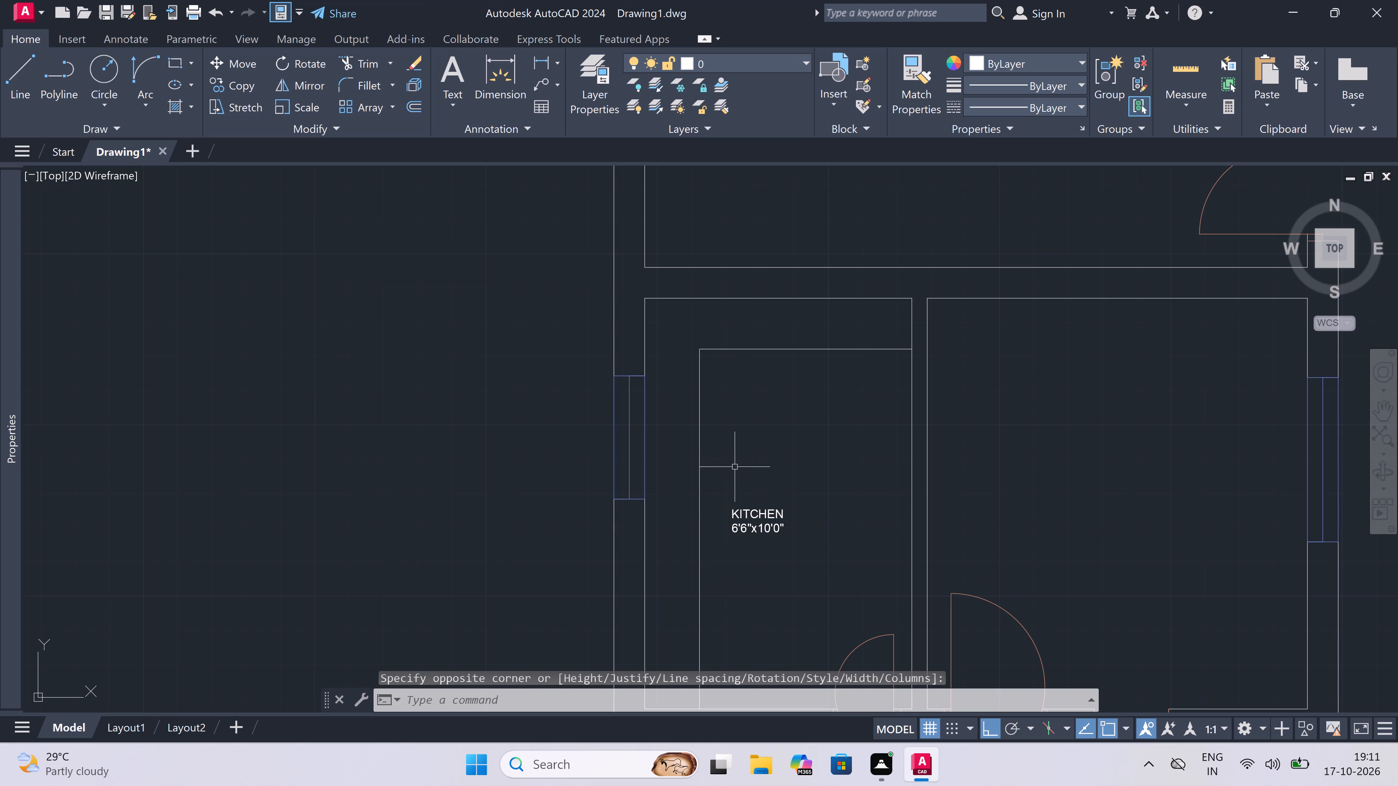
Add a two-line multiline text label "BEDROOM" and "9'3"x10'0"" in the lower part of the second plan's room east of the kitchen.
{"action": "scroll", "coordinate": [736, 465], "scroll_direction": "down", "scroll_amount": 3}
{"action": "scroll", "coordinate": [880, 522], "scroll_direction": "up", "scroll_amount": 3}
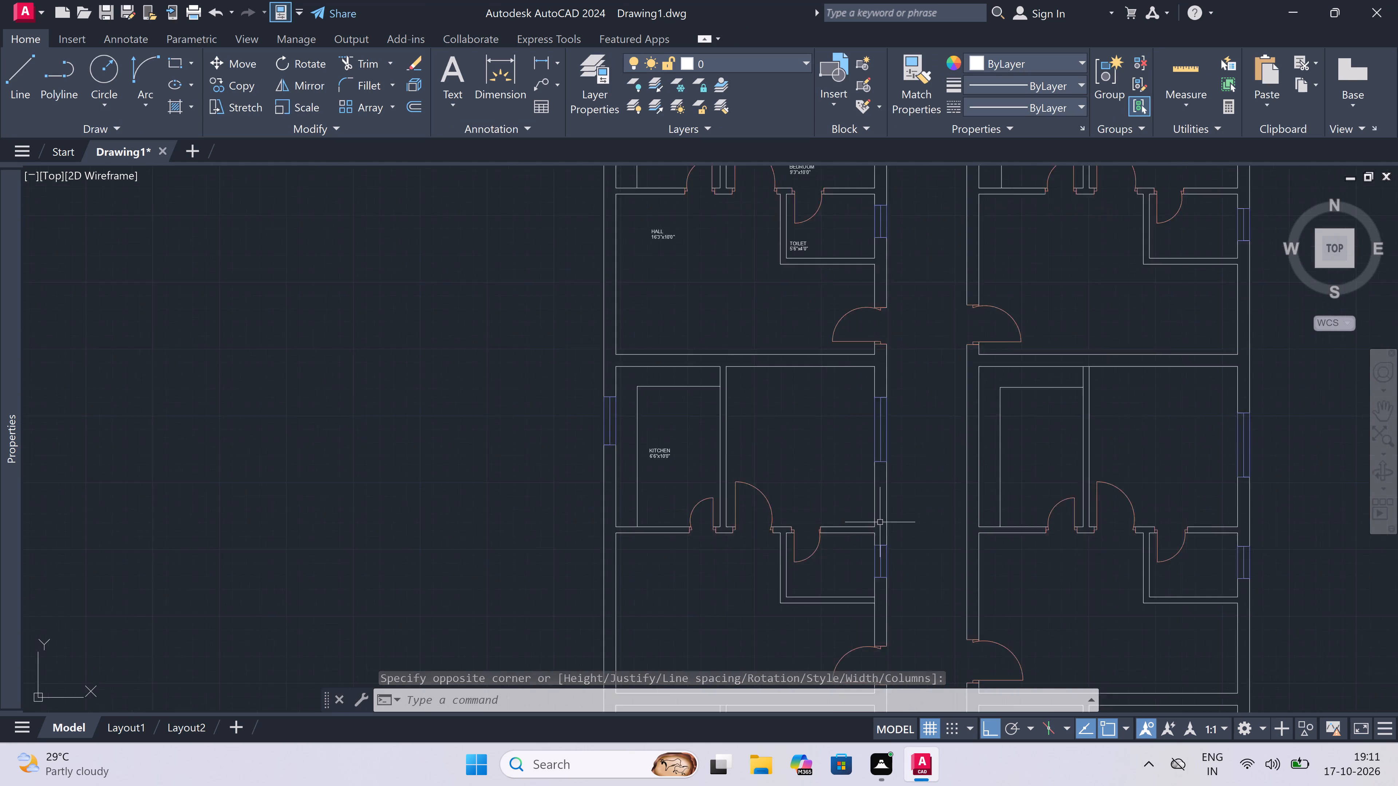
{"action": "key", "text": "space"}
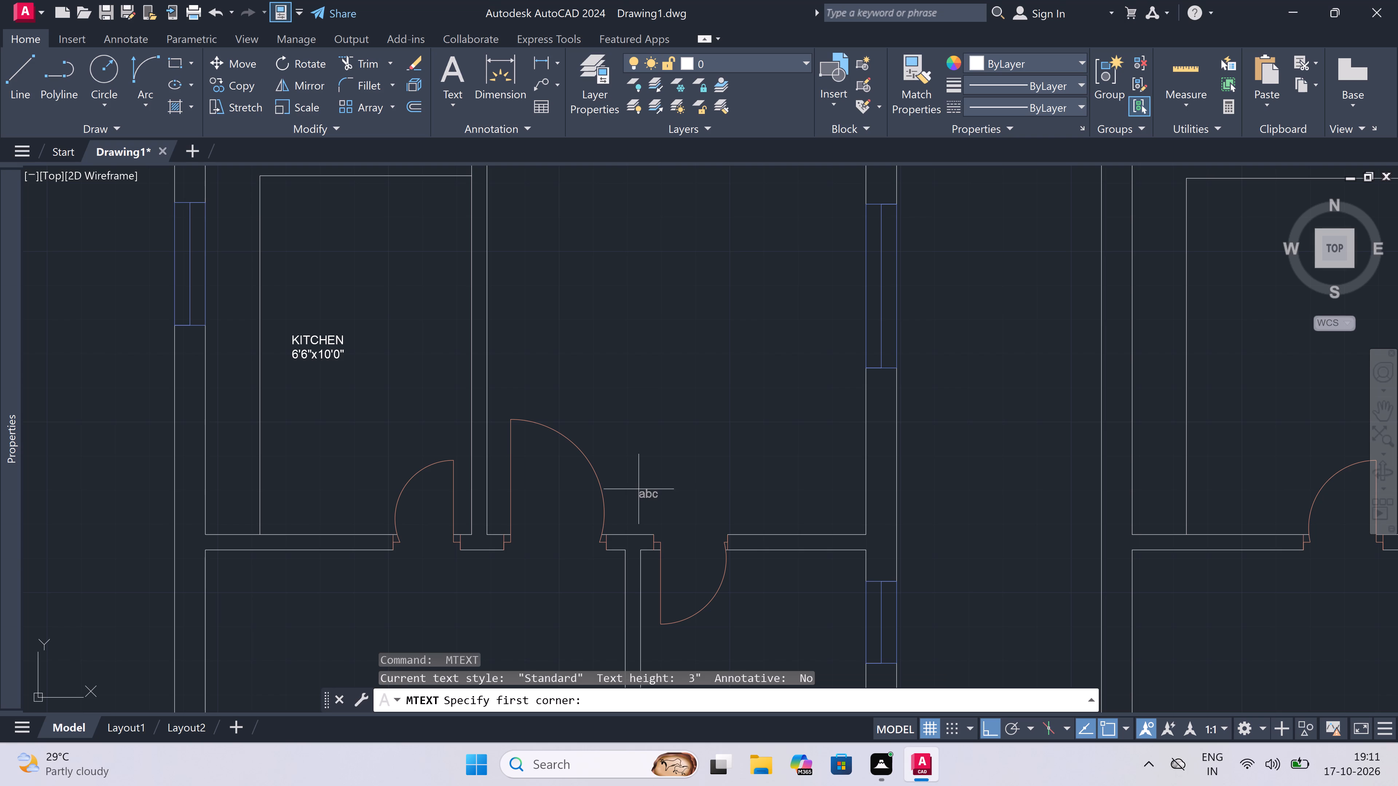
{"action": "double_click", "coordinate": [639, 489]}
{"action": "left_click", "coordinate": [994, 497]}
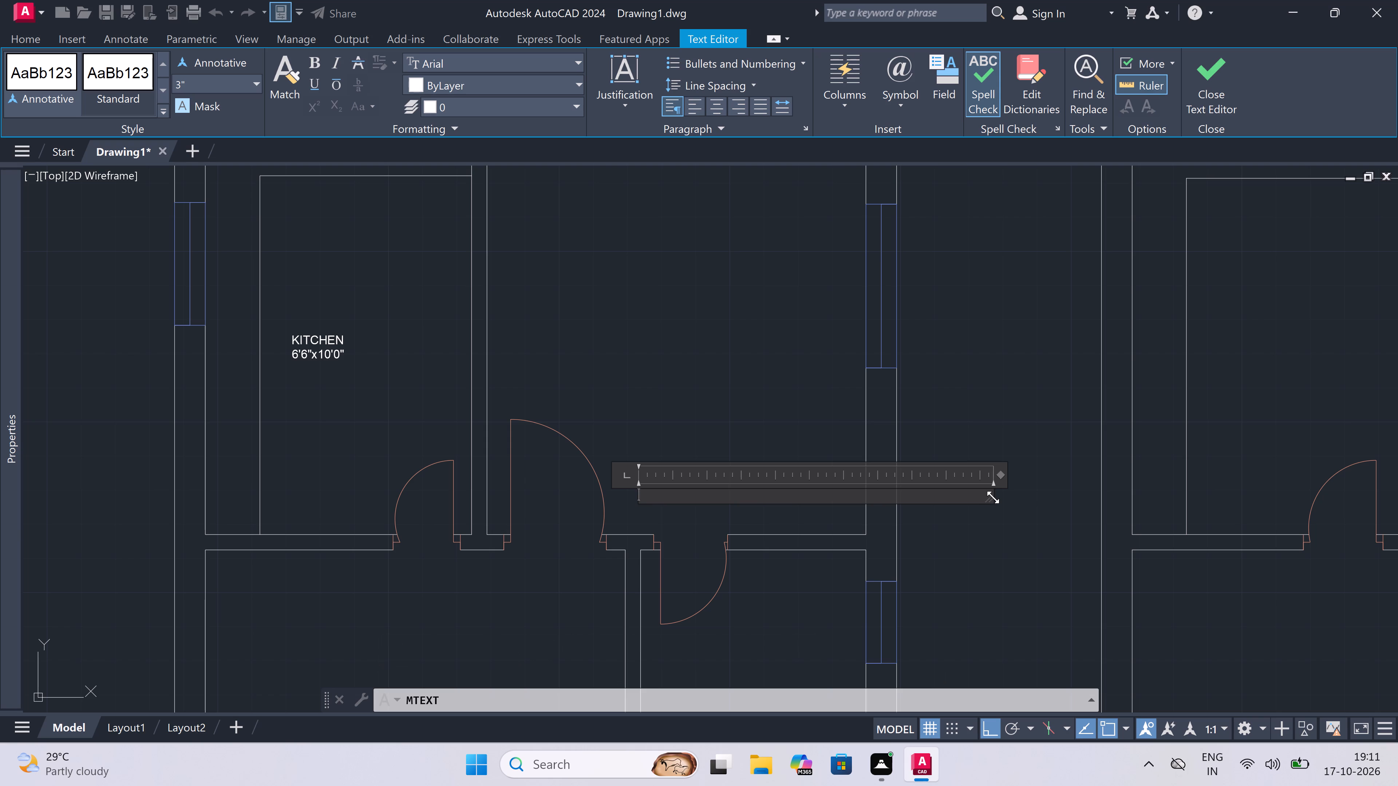
{"action": "type", "text": "BEDROOM"}
{"action": "key", "text": "Return"}
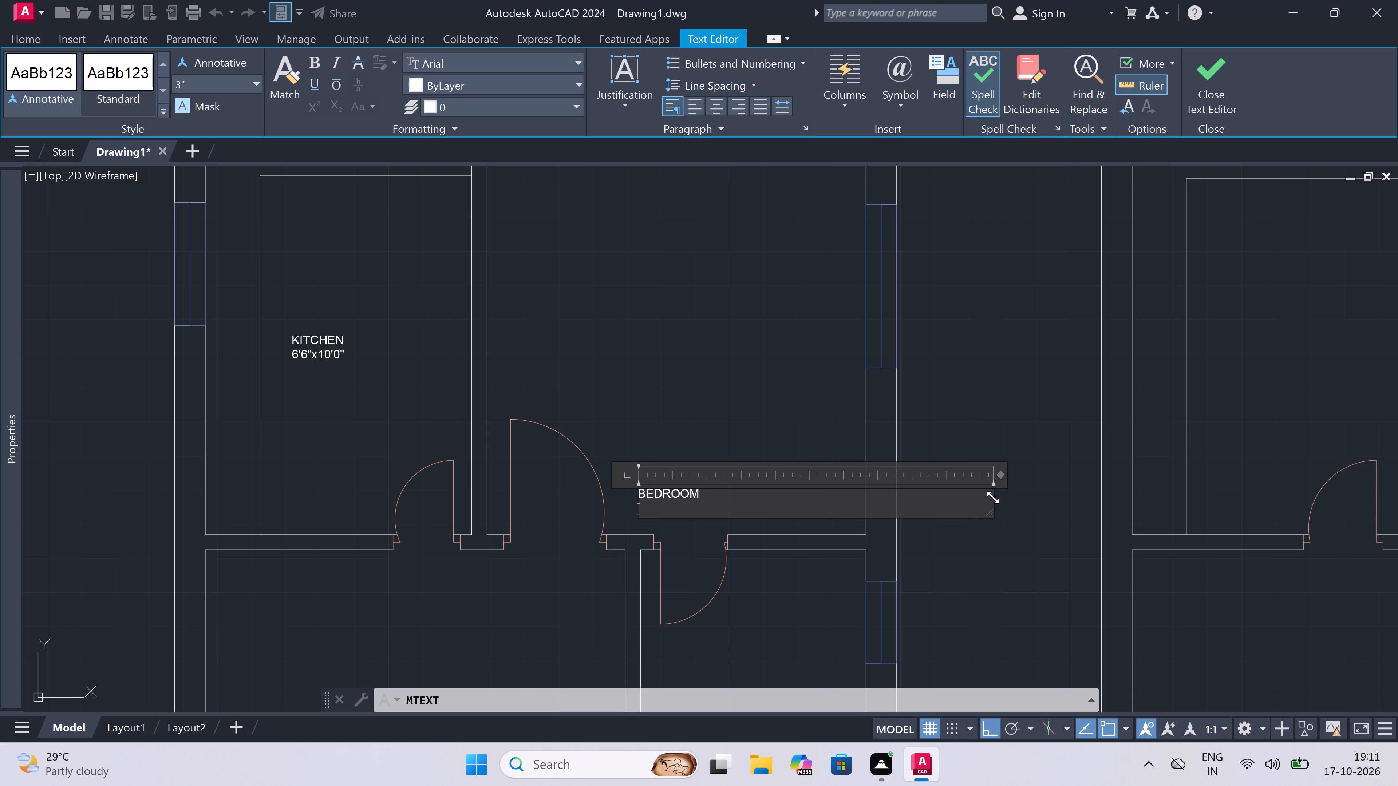
{"action": "type", "text": "9'"}
{"action": "key", "text": "3"}
{"action": "type", "text": "\"x10'0\""}
{"action": "left_click", "coordinate": [726, 373]}
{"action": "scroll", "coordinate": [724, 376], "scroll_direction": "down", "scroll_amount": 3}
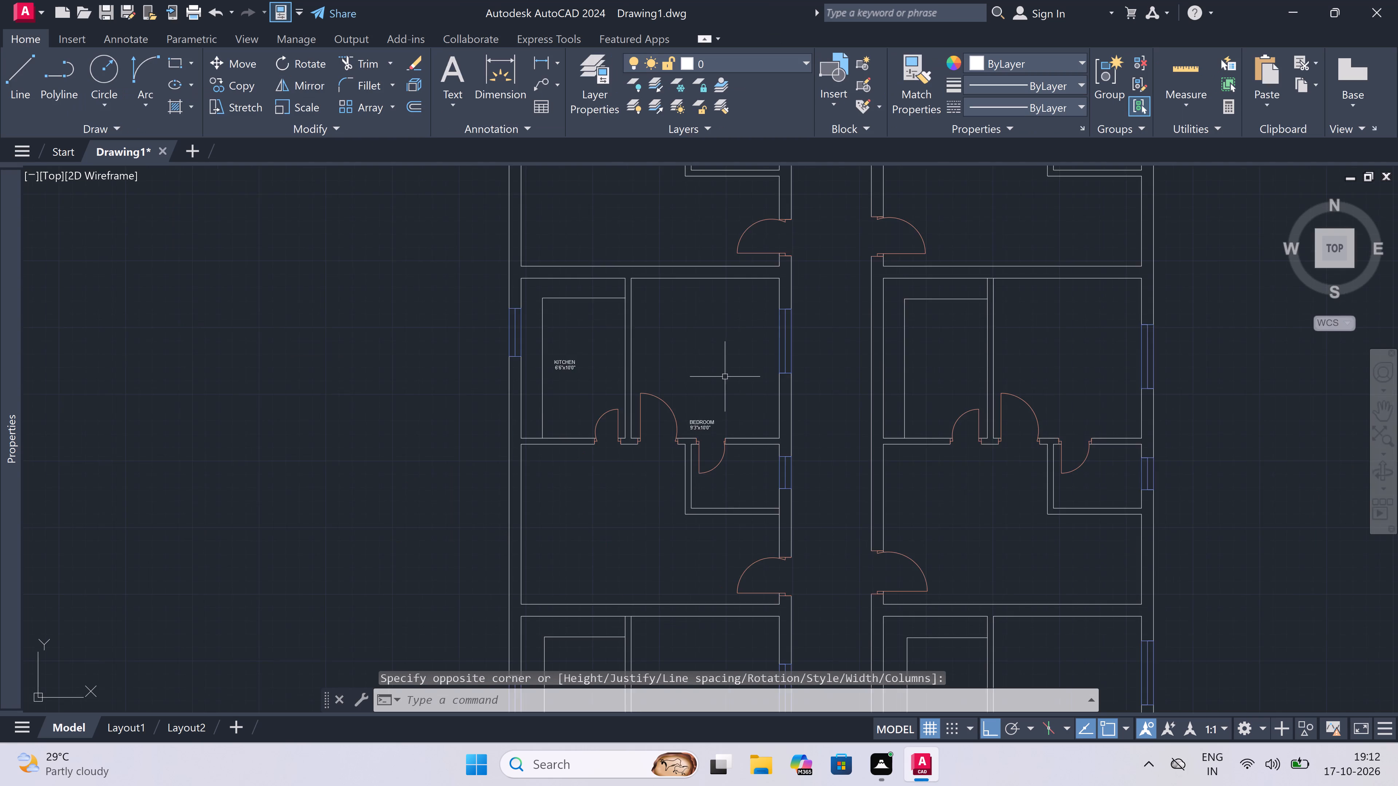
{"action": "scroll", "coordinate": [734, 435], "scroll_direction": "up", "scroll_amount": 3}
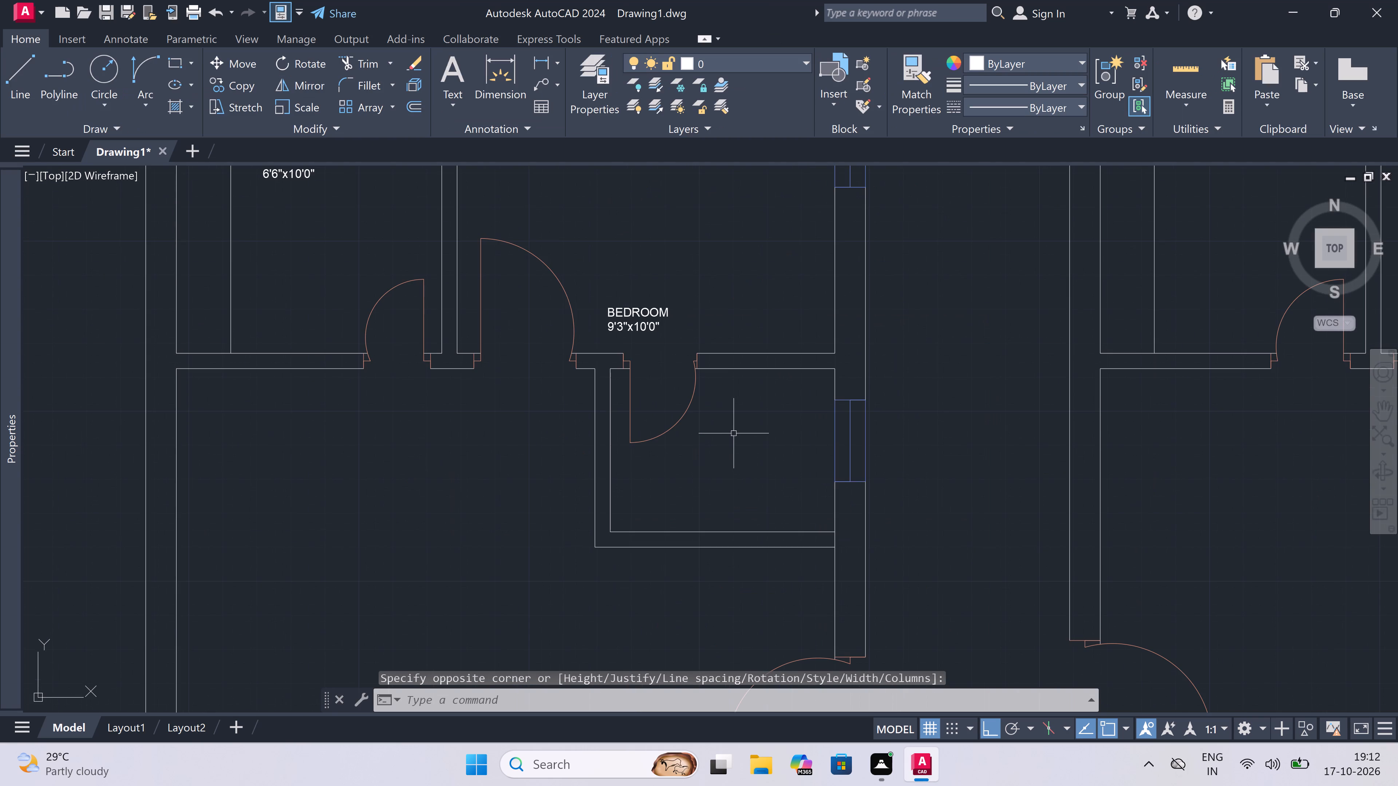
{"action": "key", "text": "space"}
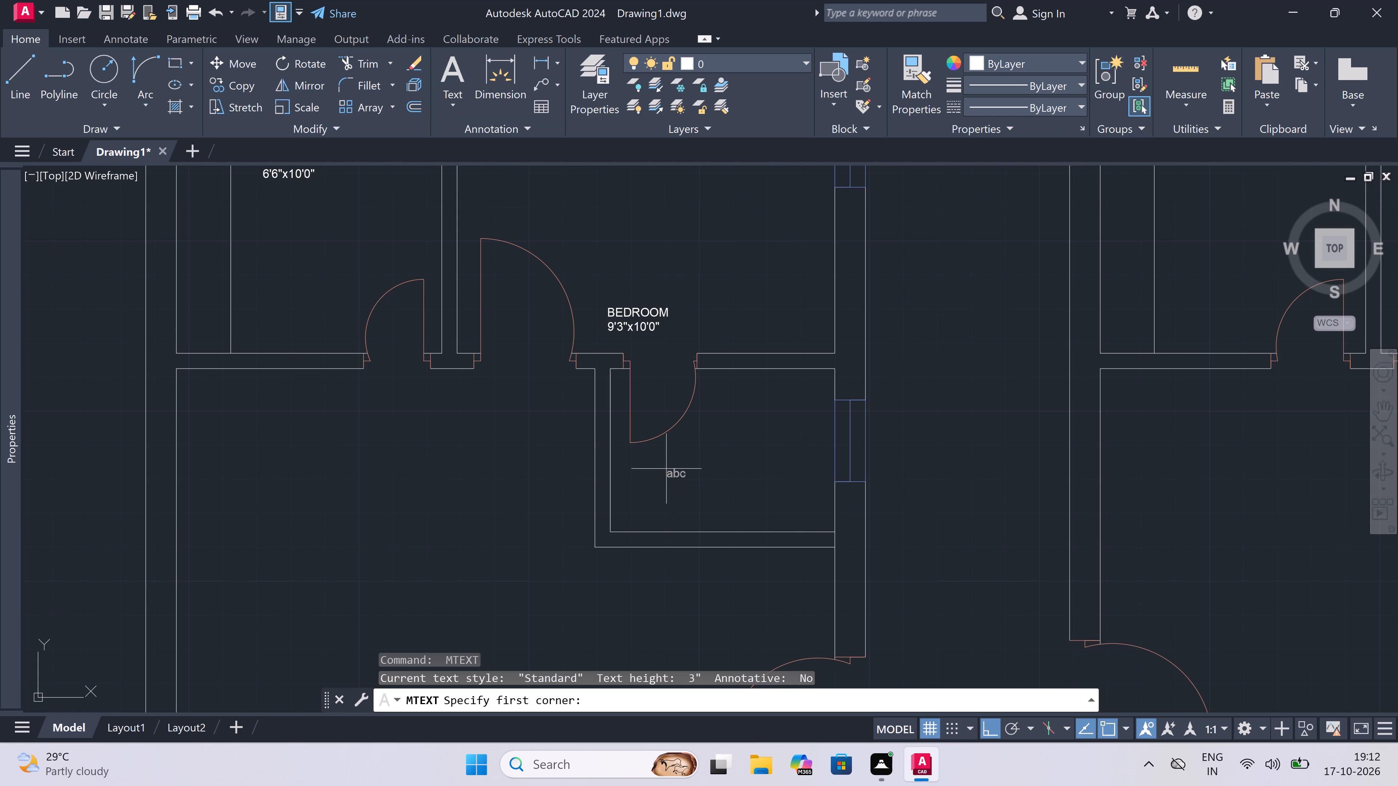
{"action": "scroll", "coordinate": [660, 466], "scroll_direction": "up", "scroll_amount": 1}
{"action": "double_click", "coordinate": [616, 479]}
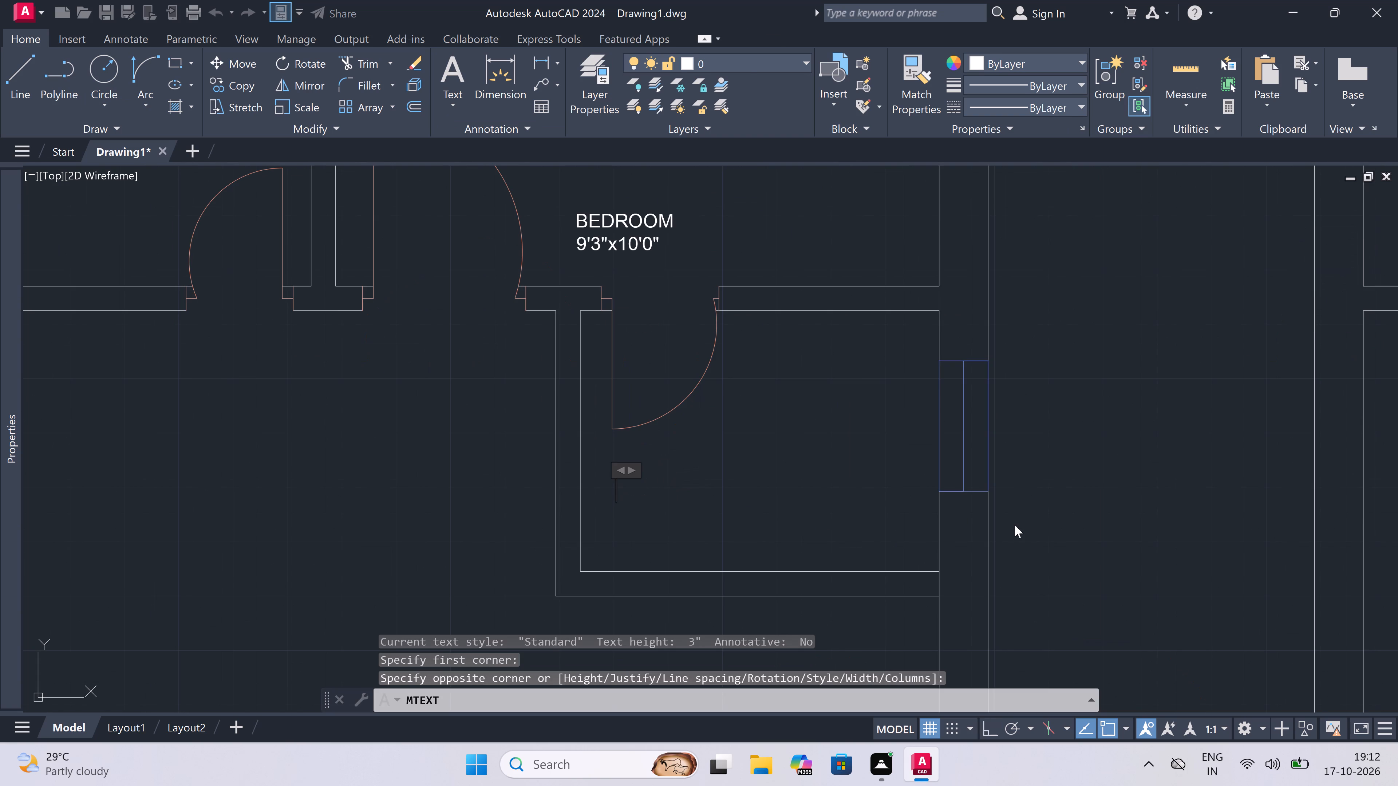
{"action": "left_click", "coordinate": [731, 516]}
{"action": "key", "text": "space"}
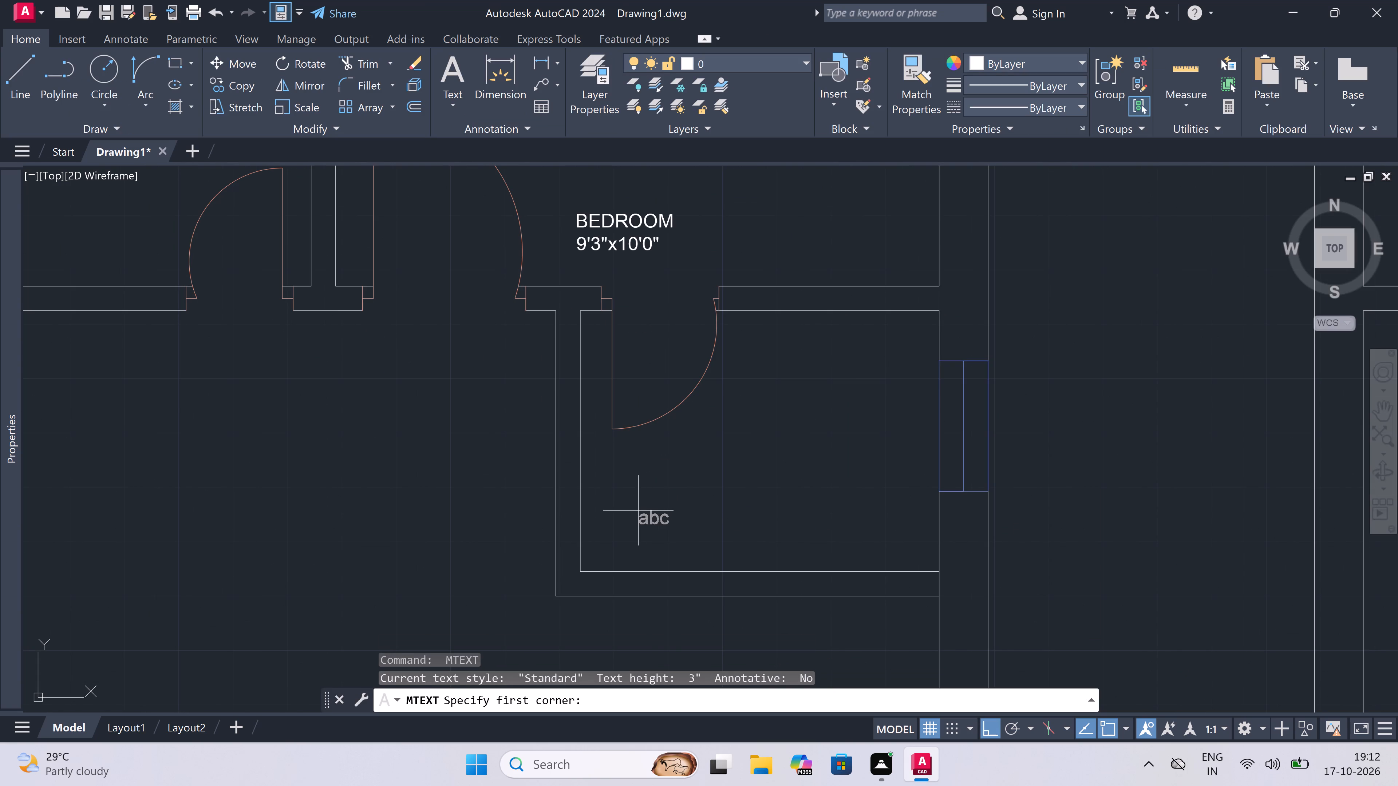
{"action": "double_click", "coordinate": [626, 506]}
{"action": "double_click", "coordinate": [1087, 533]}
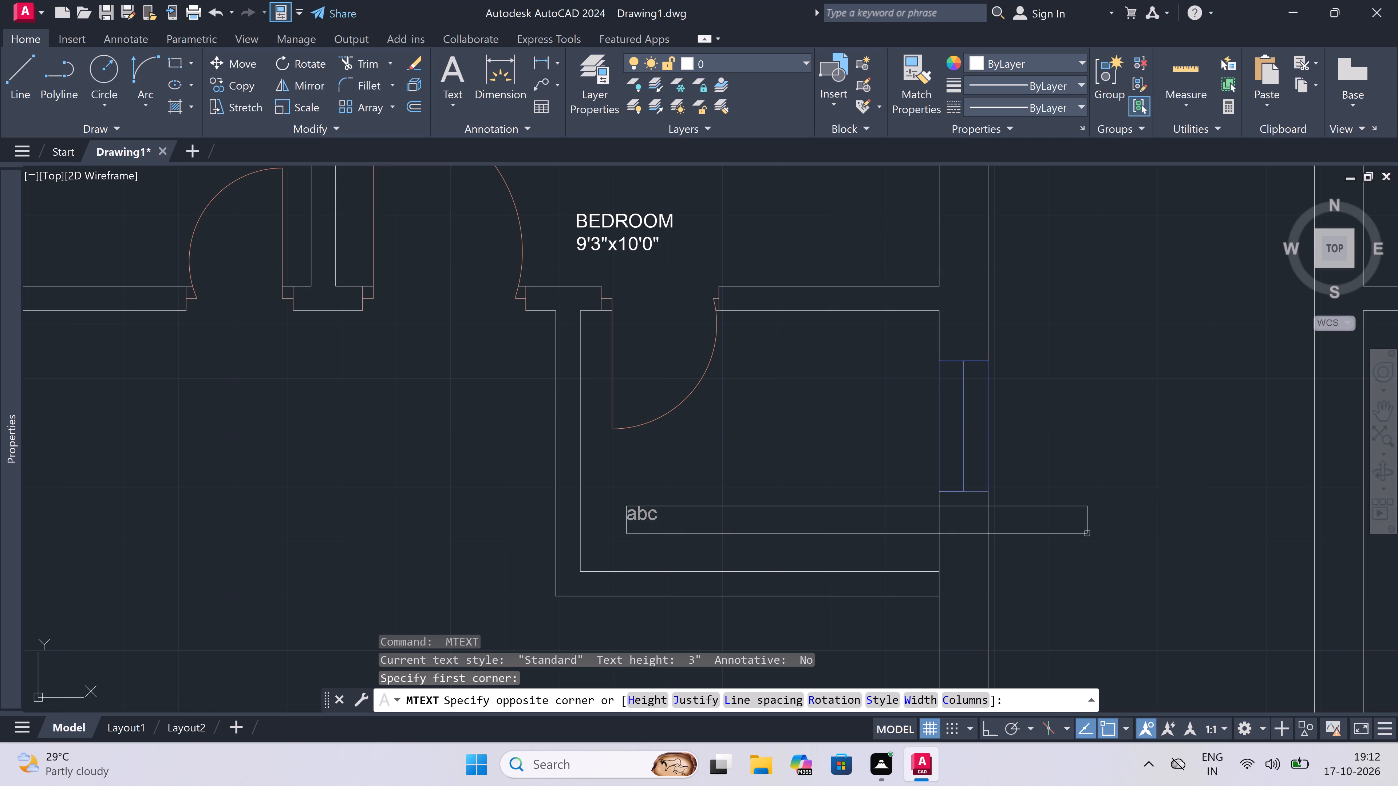
Add a two-line multiline text label "TOILET" and "5'6"x4'0"" in the small room south of the second plan's bedroom, below its door.
{"action": "key", "text": "space"}
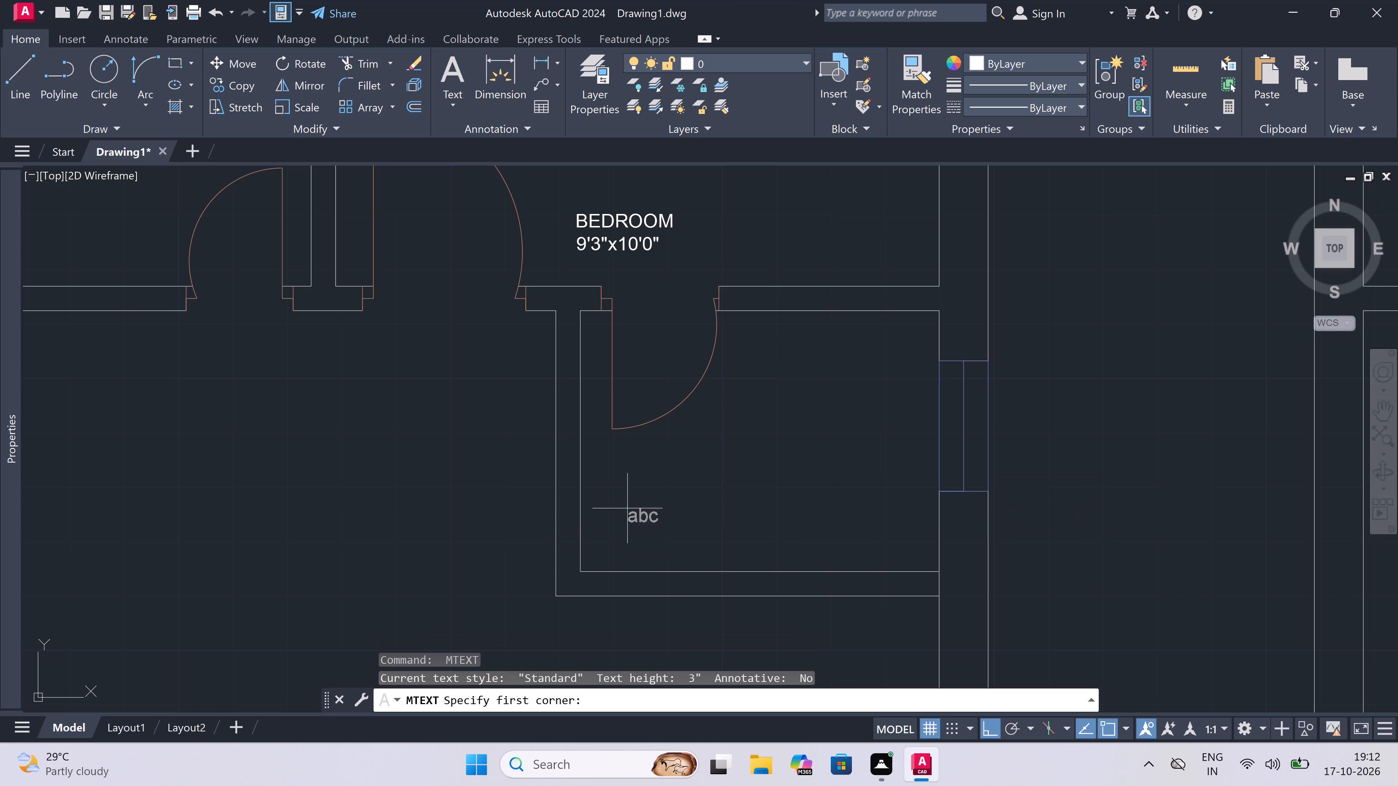
{"action": "left_click", "coordinate": [615, 521]}
{"action": "left_click", "coordinate": [978, 529]}
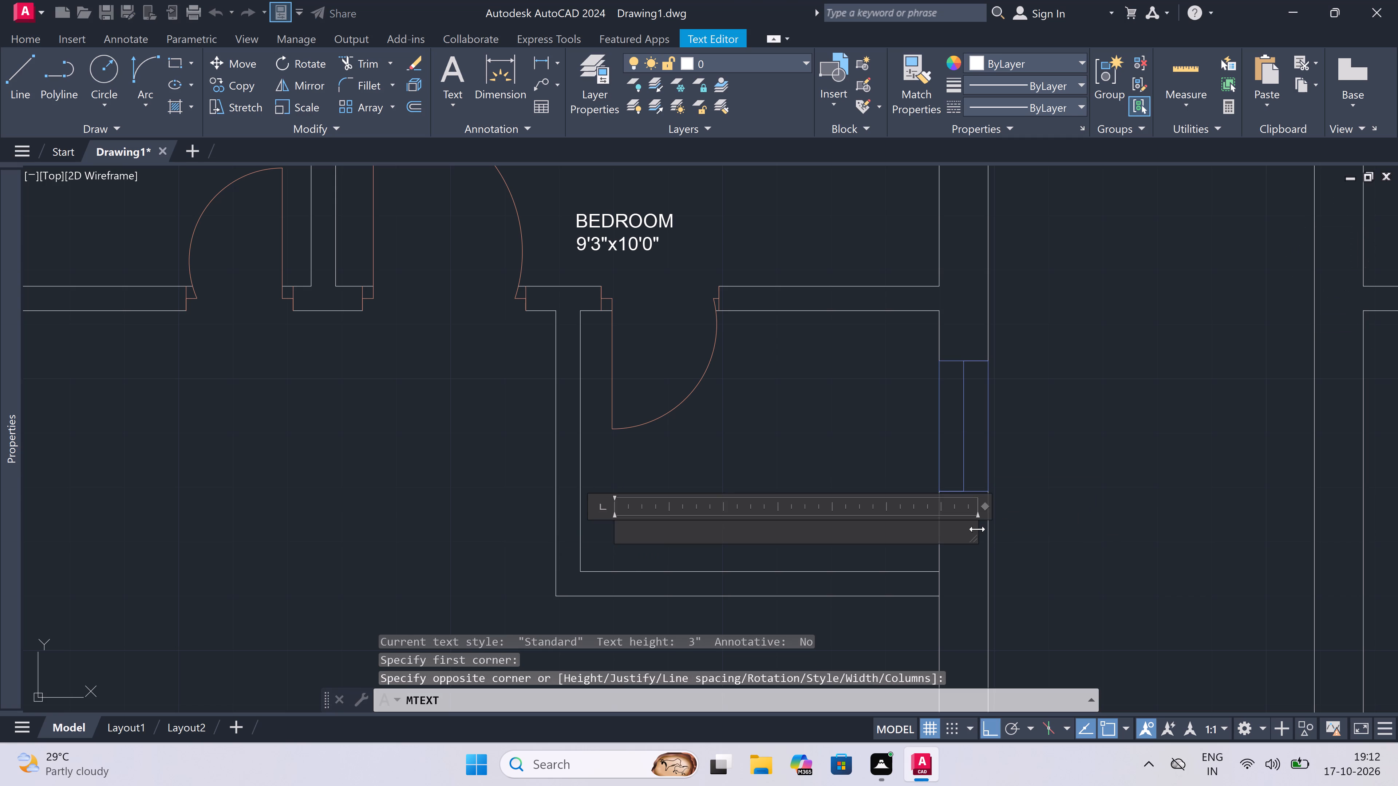
{"action": "type", "text": "TOILET"}
{"action": "key", "text": "Return"}
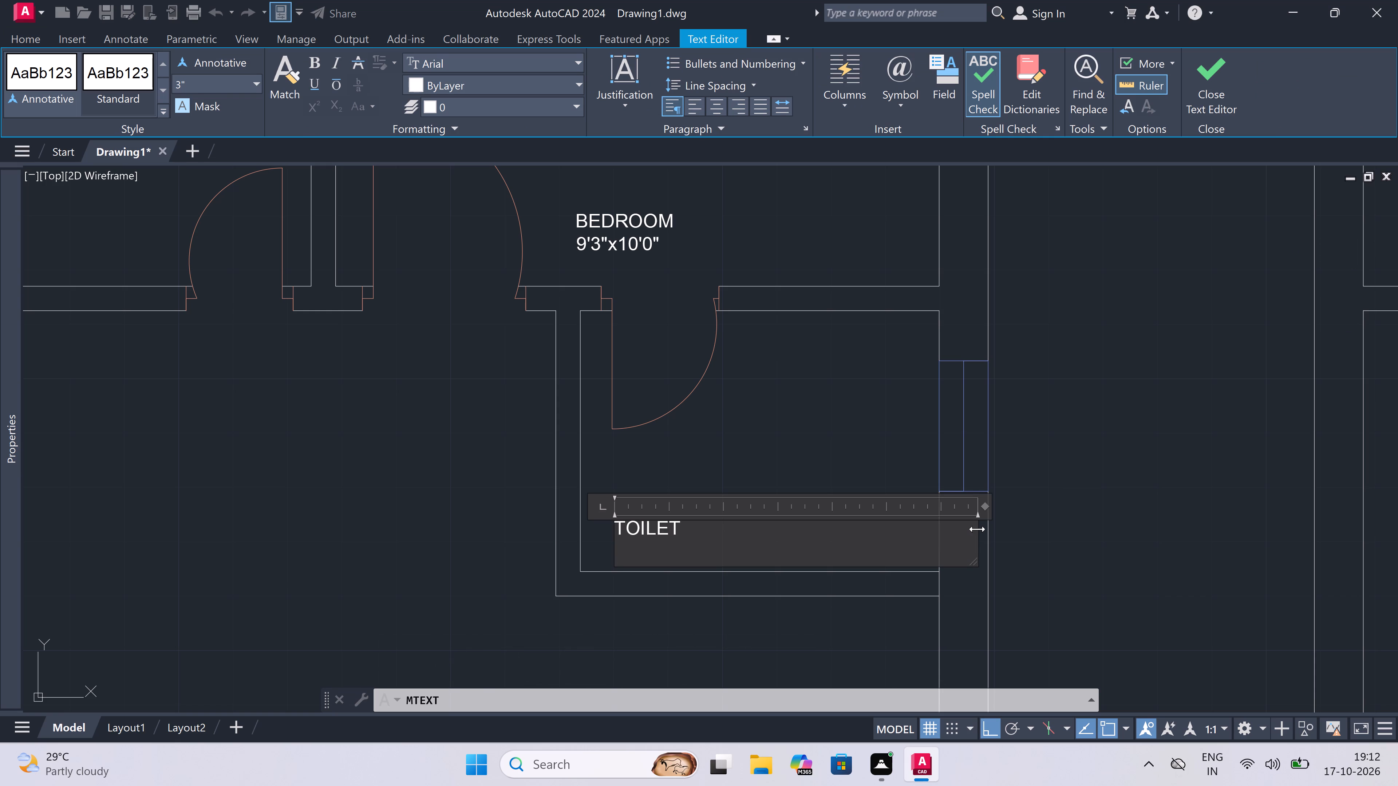
{"action": "key", "text": "5"}
{"action": "type", "text": "'6"}
{"action": "key", "text": "shift+quotedbl"}
{"action": "key", "text": "x"}
{"action": "key", "text": "4"}
{"action": "type", "text": "'0"}
{"action": "key", "text": "shift+quotedbl"}
{"action": "double_click", "coordinate": [877, 452]}
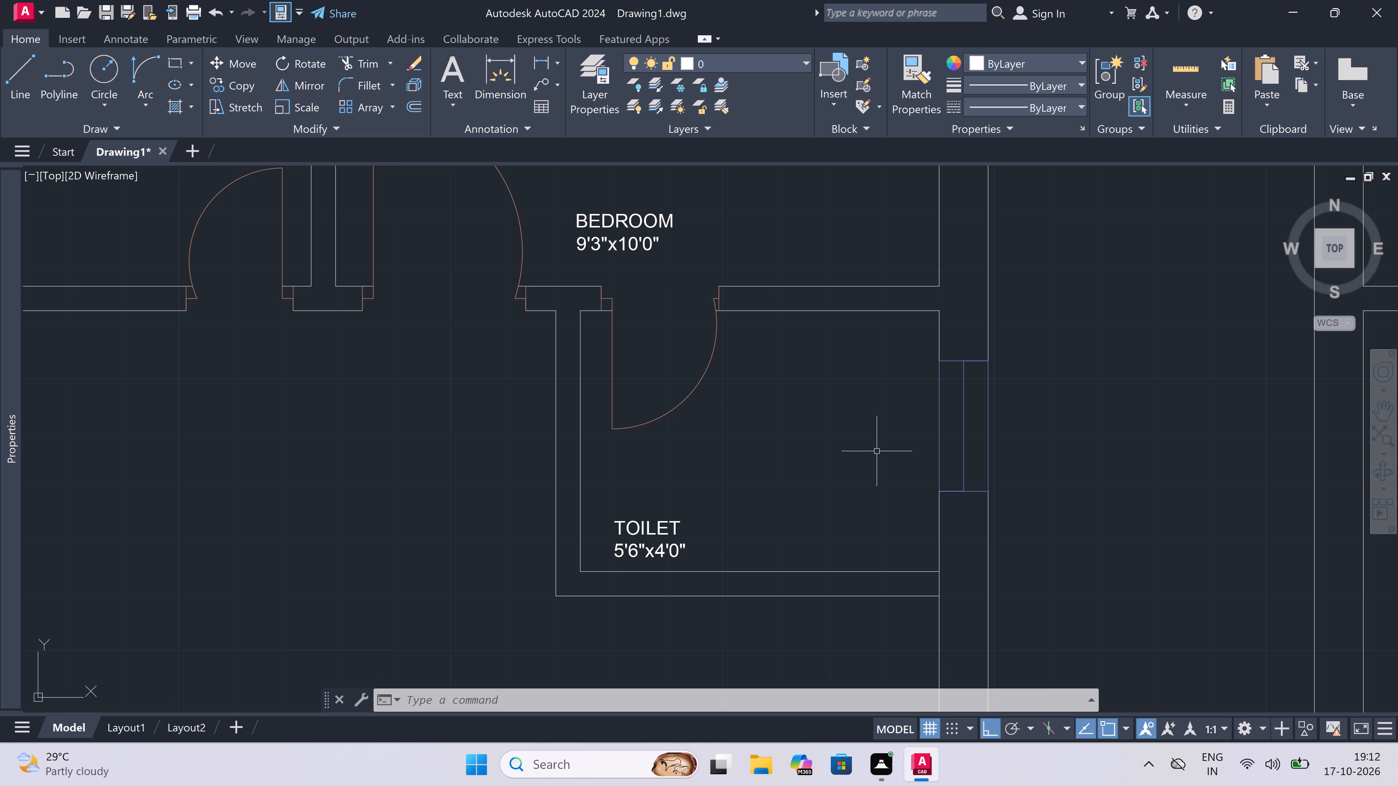
Add a two-line multiline text label "HALL" and "16'3"x10'0"" in the large room south of the second plan's kitchen.
{"action": "scroll", "coordinate": [795, 433], "scroll_direction": "down", "scroll_amount": 5}
{"action": "scroll", "coordinate": [687, 468], "scroll_direction": "up", "scroll_amount": 3}
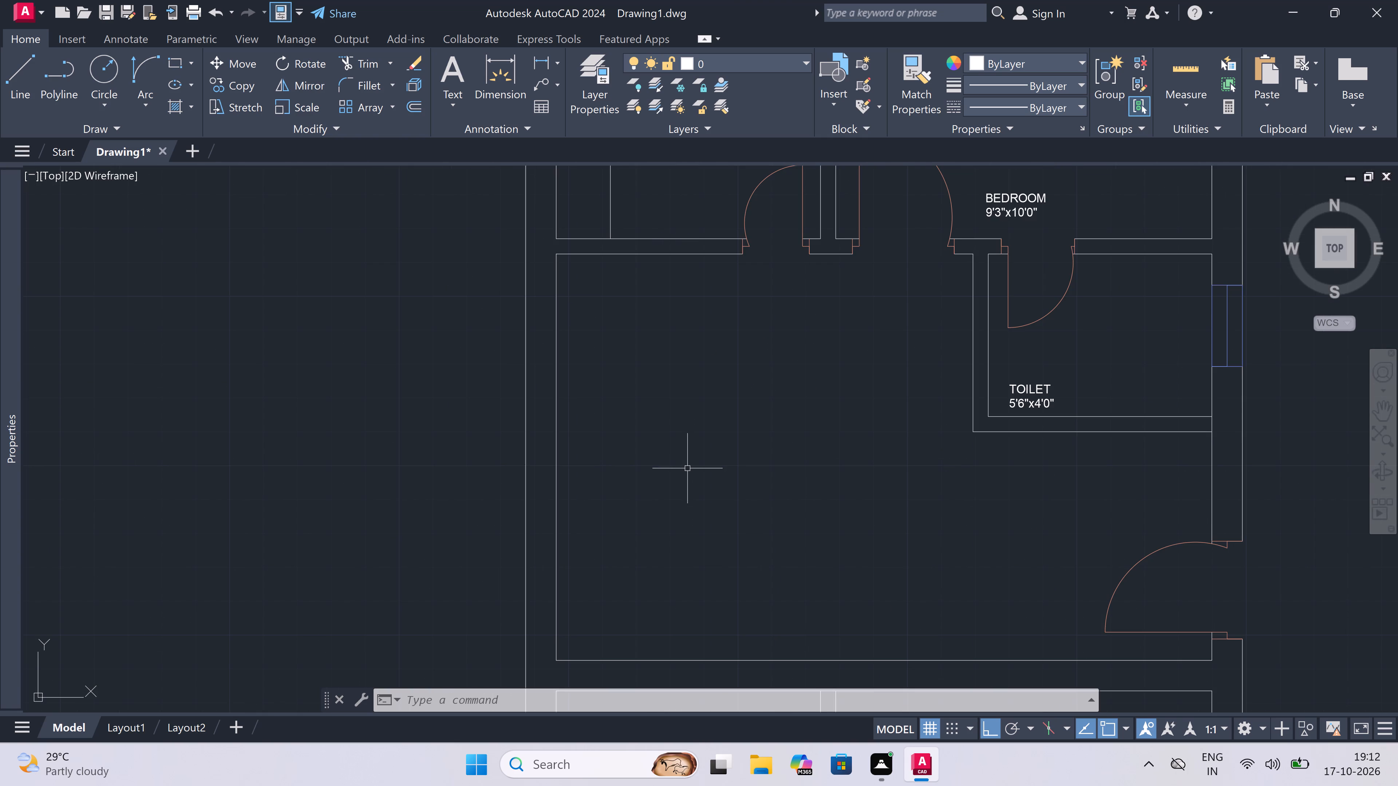
{"action": "key", "text": "space"}
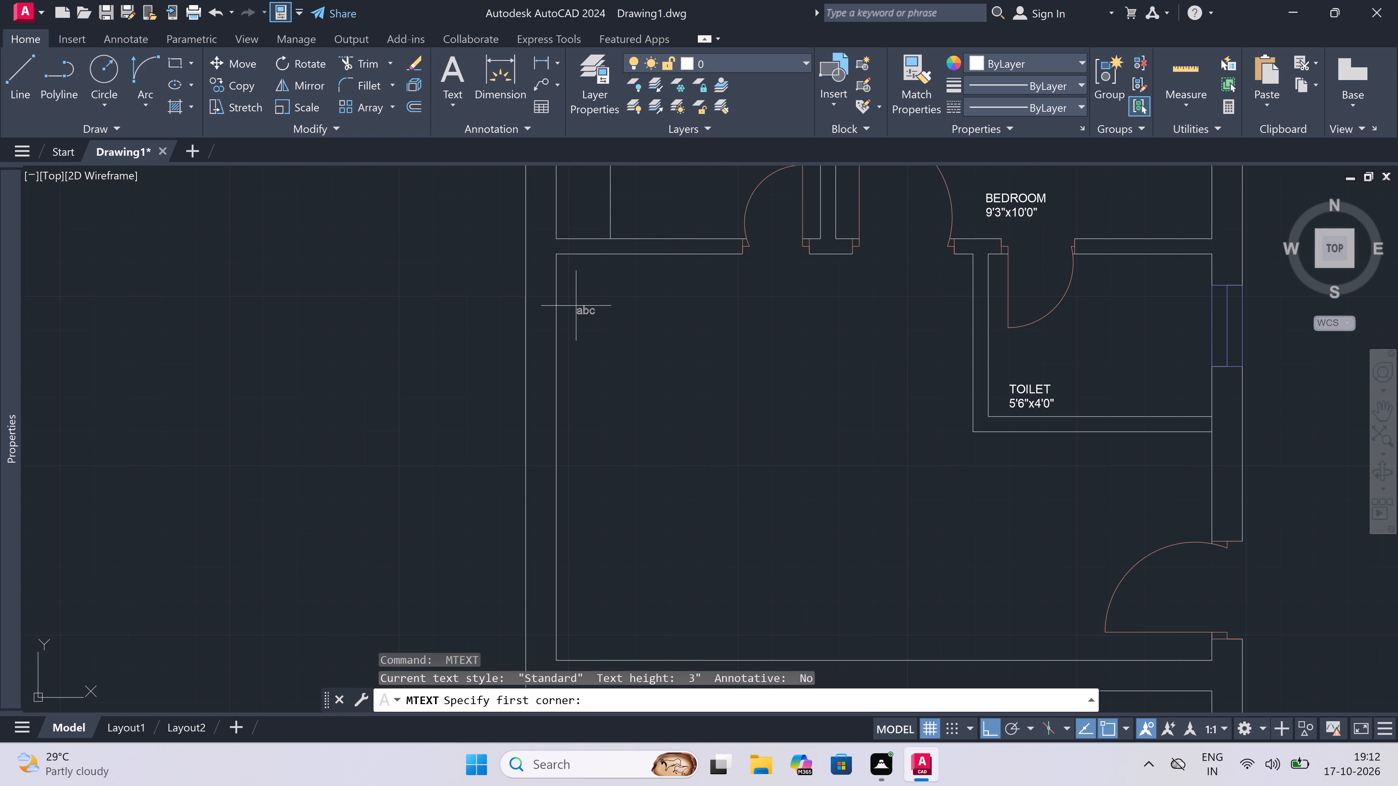
{"action": "left_click", "coordinate": [628, 358]}
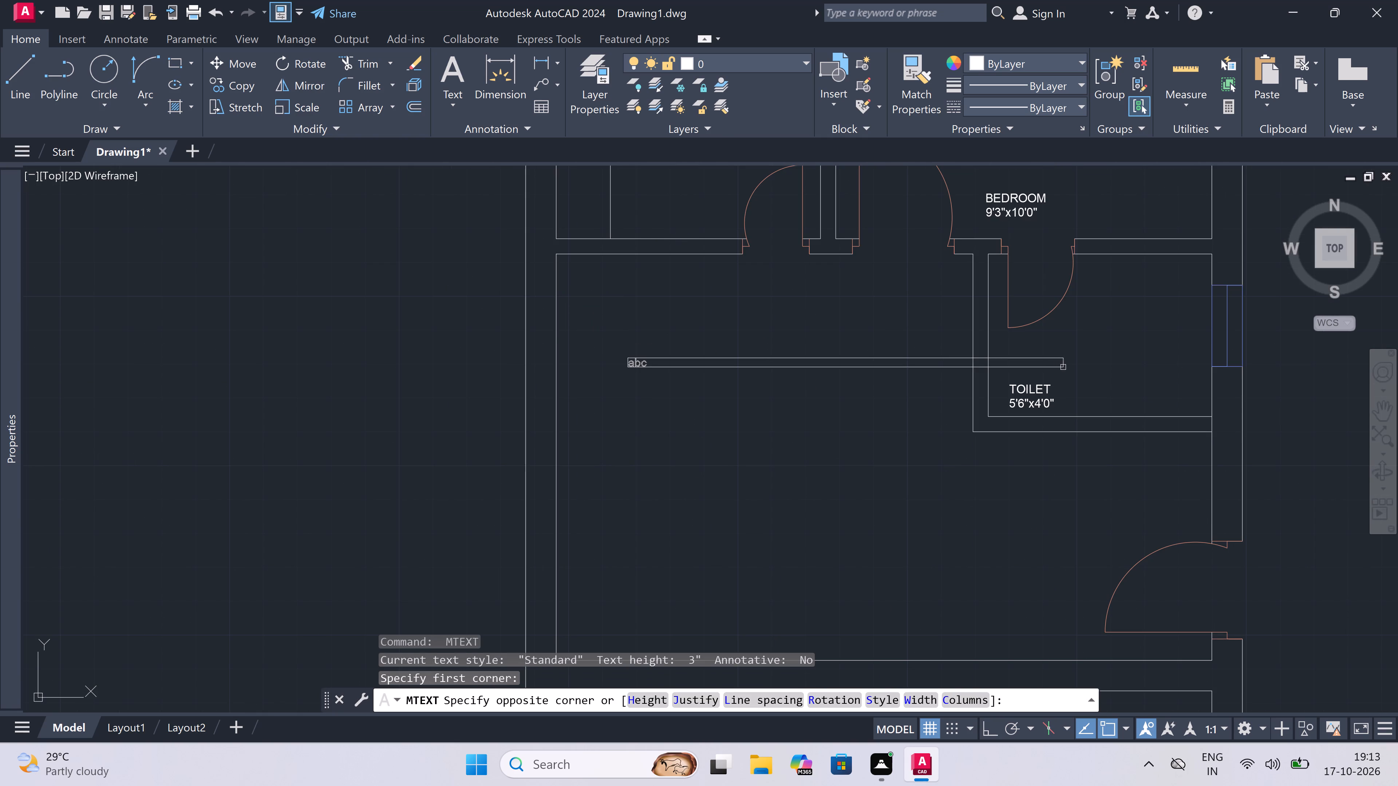
{"action": "double_click", "coordinate": [1089, 363]}
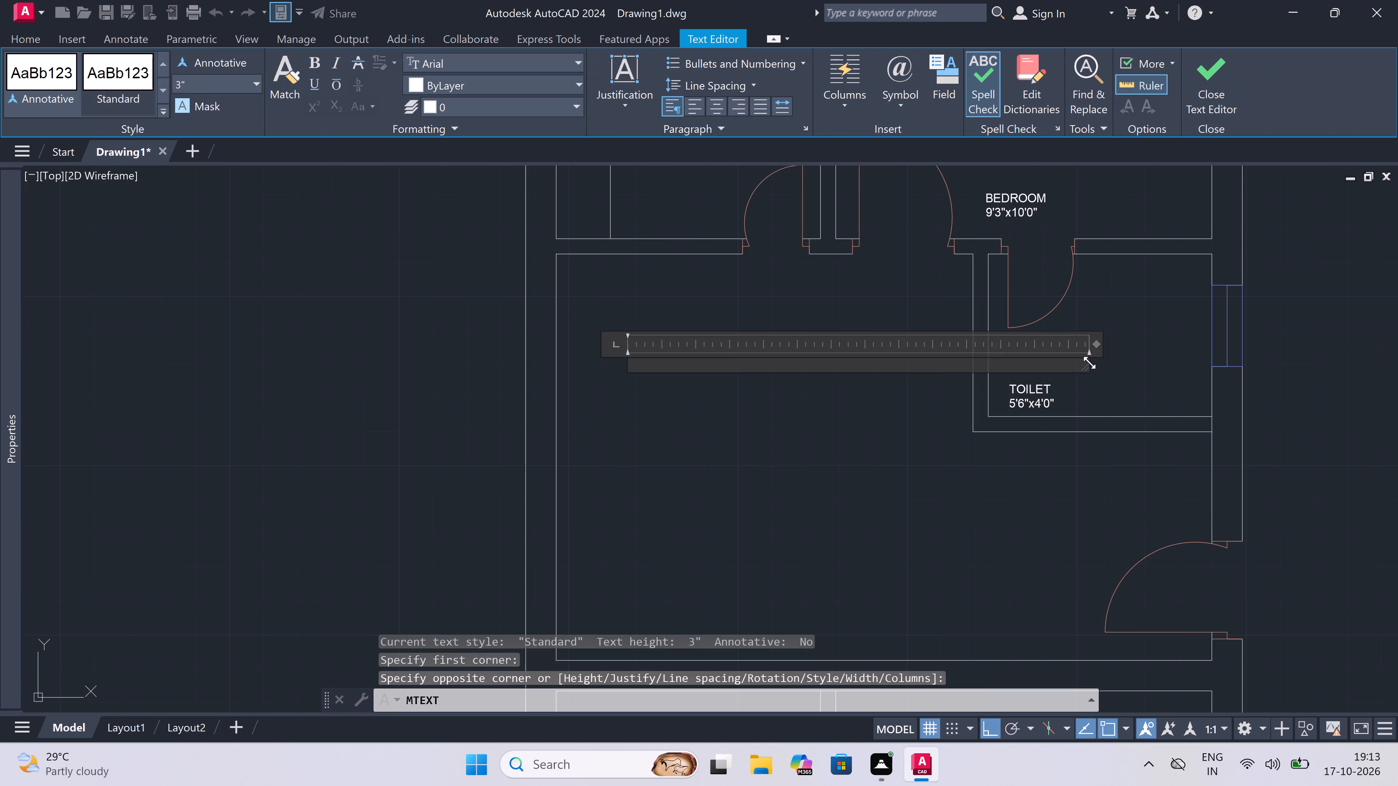
{"action": "key", "text": "BackSpace"}
{"action": "type", "text": "HALL"}
{"action": "key", "text": "Return"}
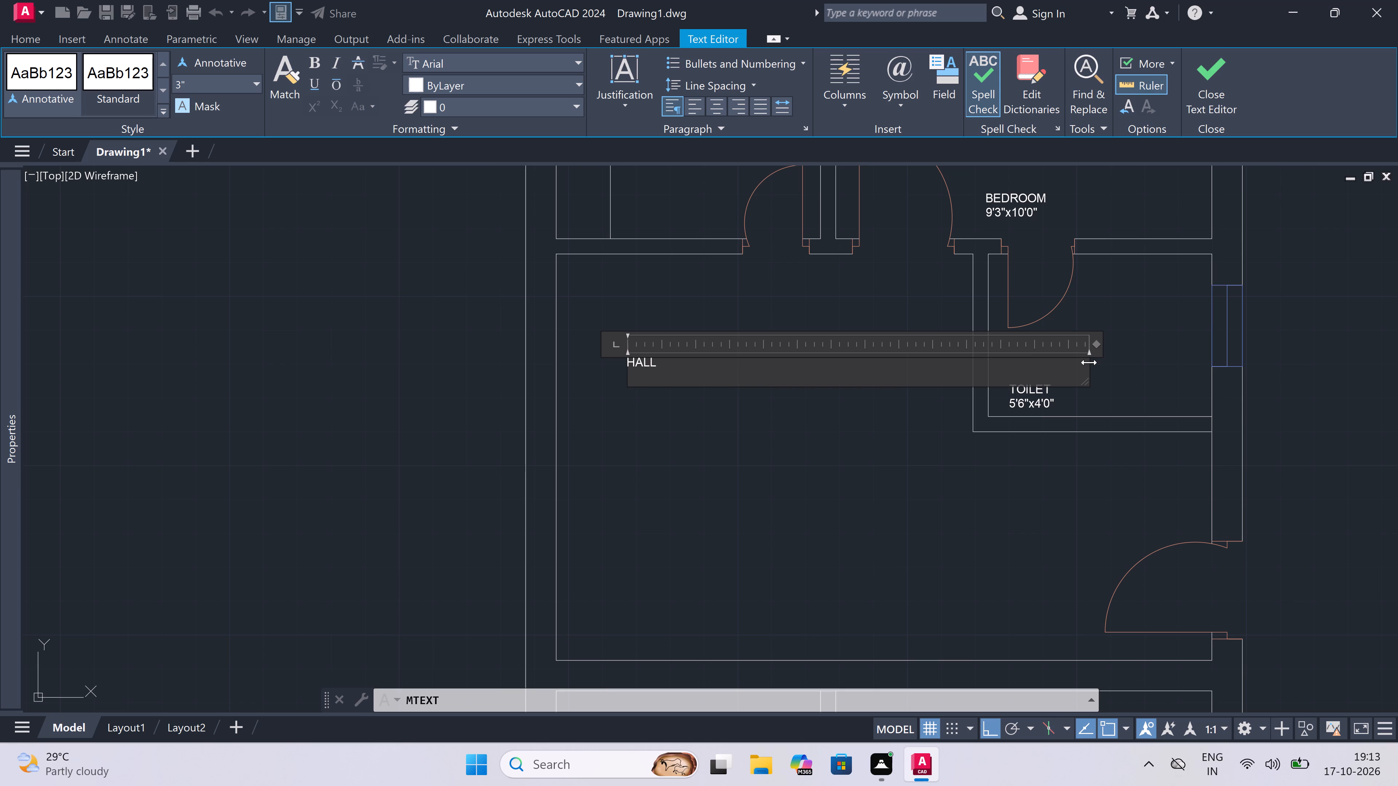
{"action": "scroll", "coordinate": [1077, 376], "scroll_direction": "down", "scroll_amount": 2}
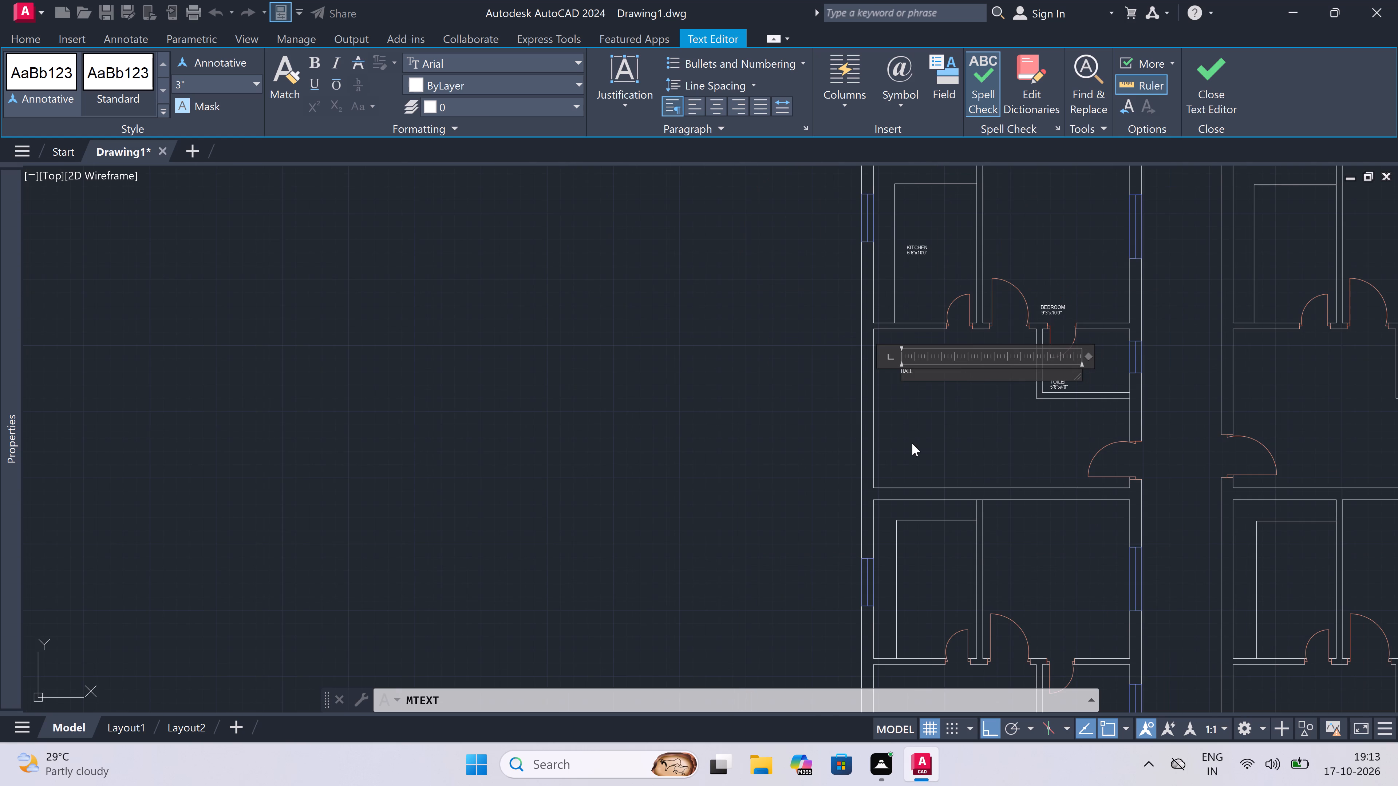
{"action": "scroll", "coordinate": [908, 448], "scroll_direction": "down", "scroll_amount": 3}
{"action": "scroll", "coordinate": [908, 346], "scroll_direction": "up", "scroll_amount": 7}
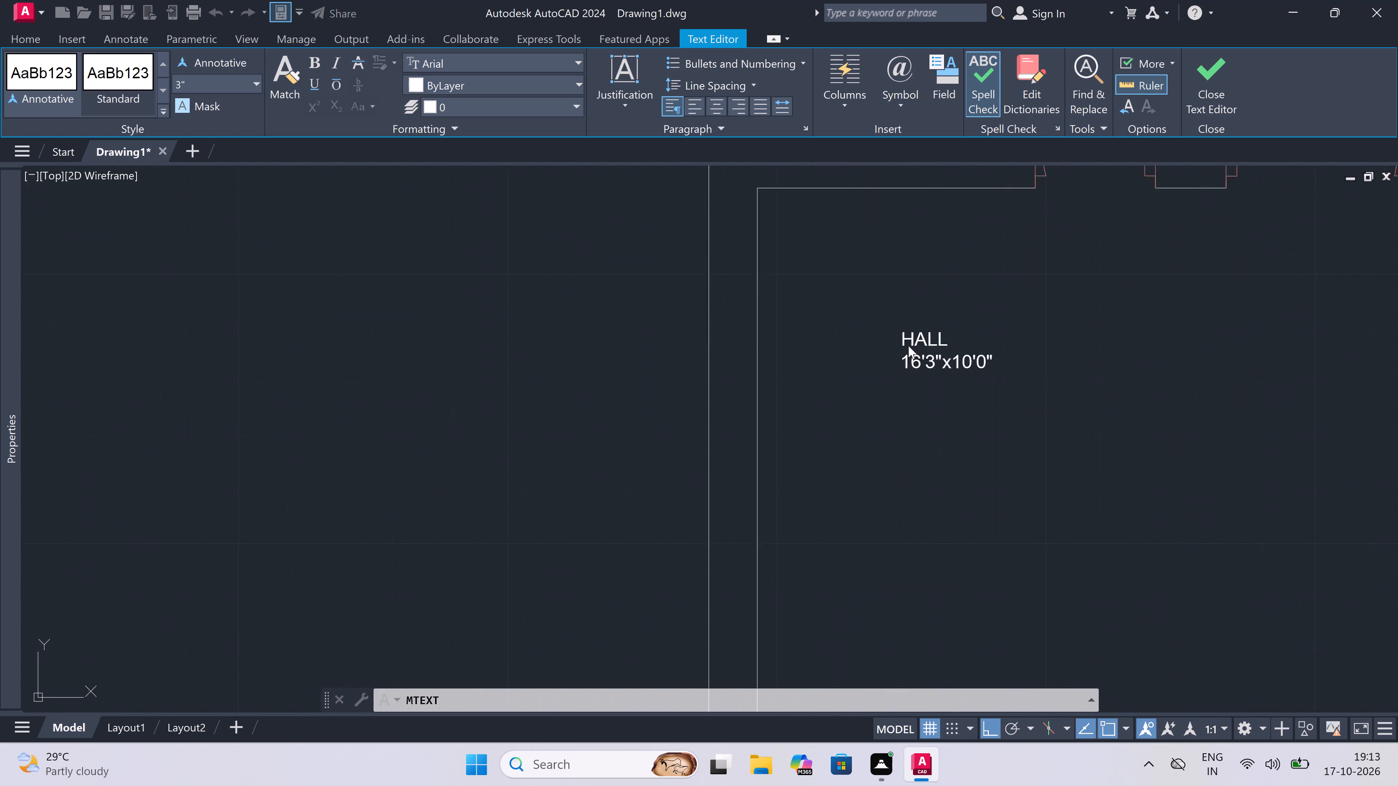
{"action": "scroll", "coordinate": [908, 346], "scroll_direction": "up", "scroll_amount": 1}
{"action": "scroll", "coordinate": [908, 346], "scroll_direction": "down", "scroll_amount": 9}
{"action": "scroll", "coordinate": [912, 433], "scroll_direction": "up", "scroll_amount": 3}
{"action": "scroll", "coordinate": [914, 505], "scroll_direction": "up", "scroll_amount": 4}
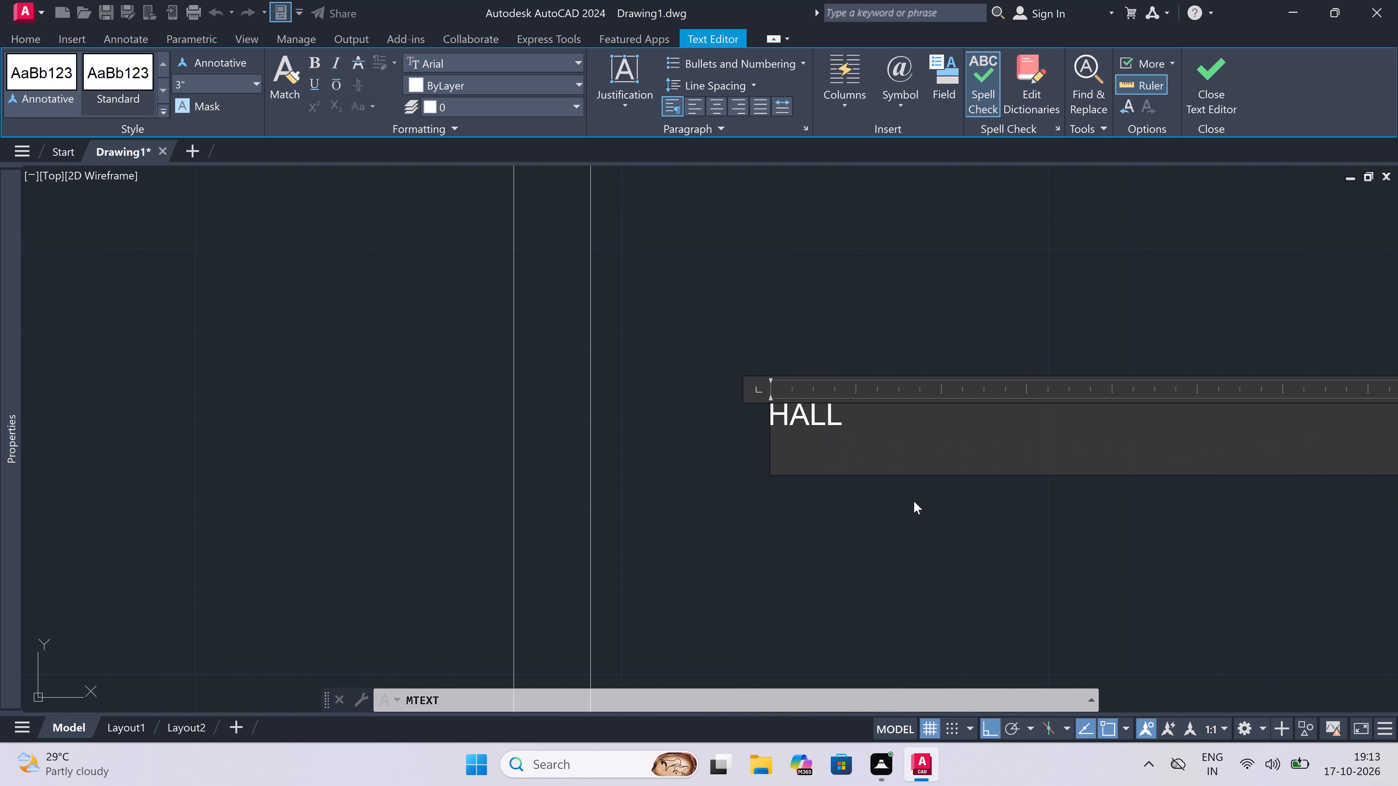
{"action": "type", "text": "16'3"}
{"action": "type", "text": "\"x1"}
{"action": "type", "text": "0'0\""}
{"action": "left_click", "coordinate": [857, 541]}
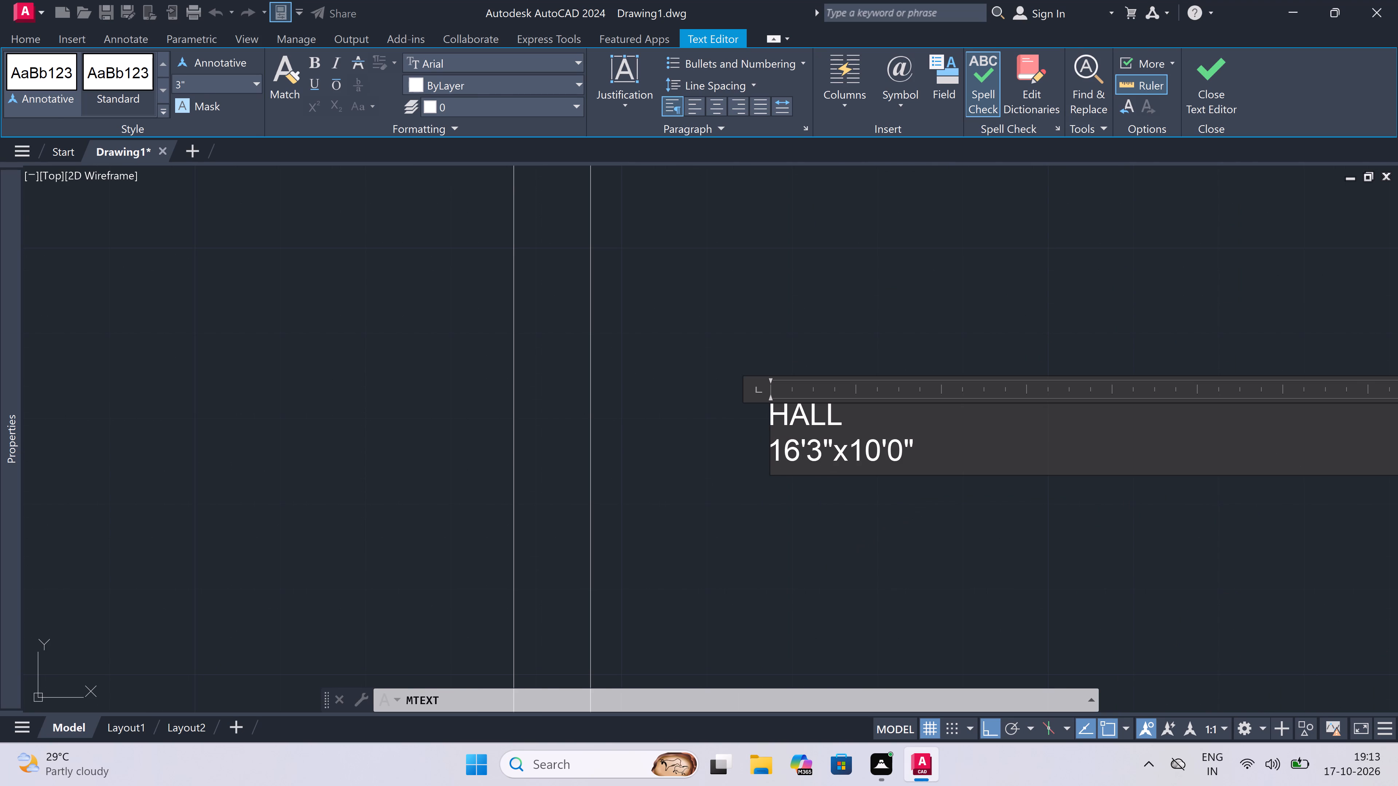
Add a two-line multiline text label "KITCHEN" and "6'6"x10'0"" in the northwest room of the third plan, directly below the second one.
{"action": "scroll", "coordinate": [744, 416], "scroll_direction": "down", "scroll_amount": 5}
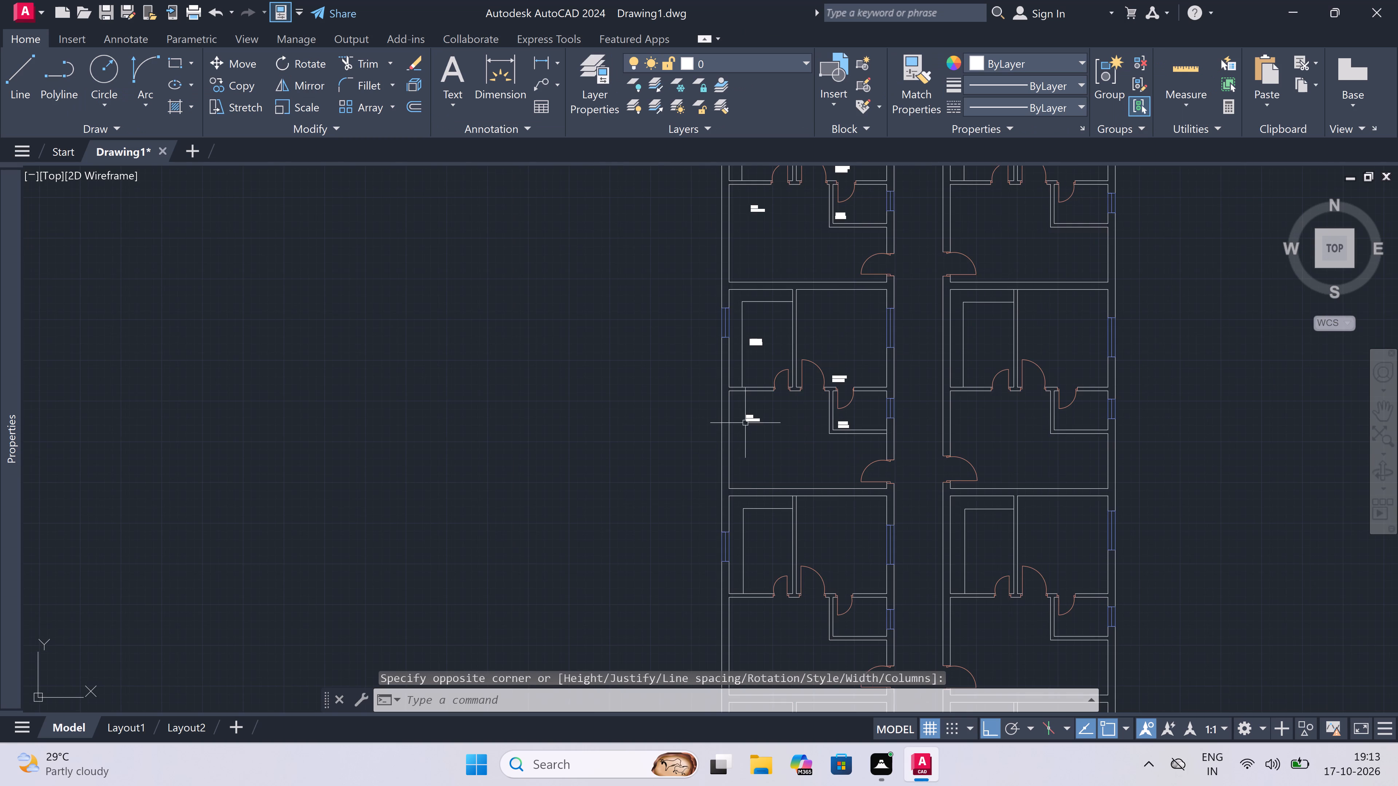
{"action": "scroll", "coordinate": [758, 570], "scroll_direction": "up", "scroll_amount": 3}
{"action": "key", "text": "space"}
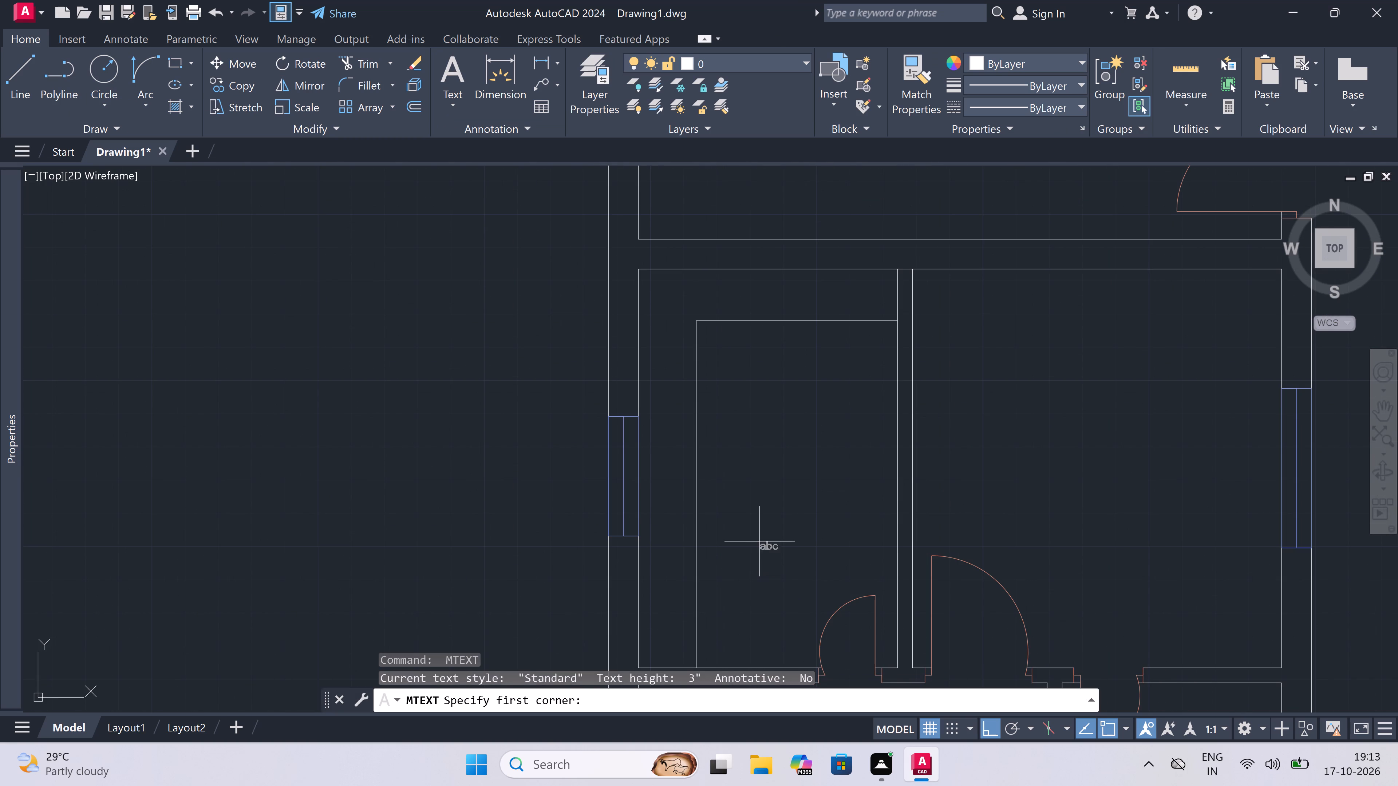
{"action": "double_click", "coordinate": [741, 508]}
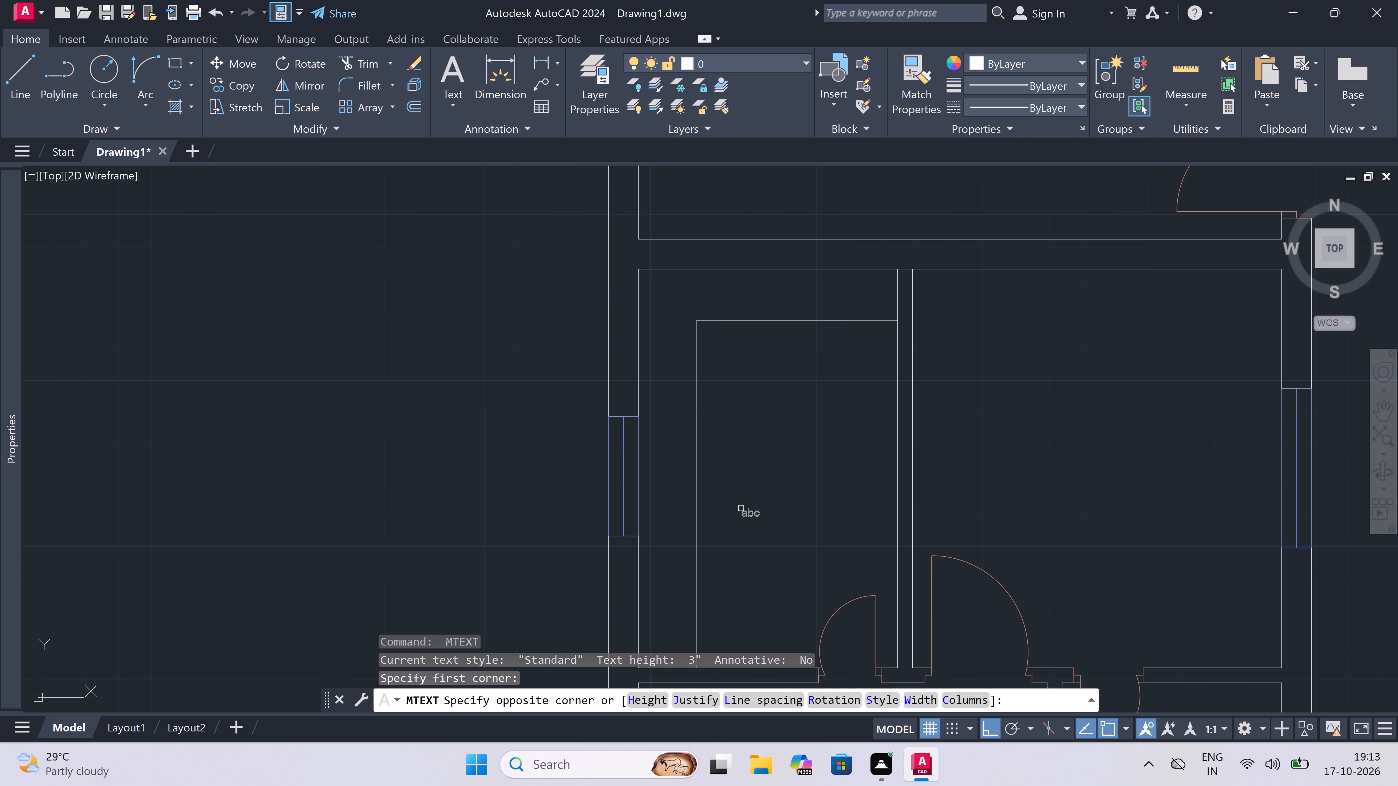
{"action": "triple_click", "coordinate": [1151, 507]}
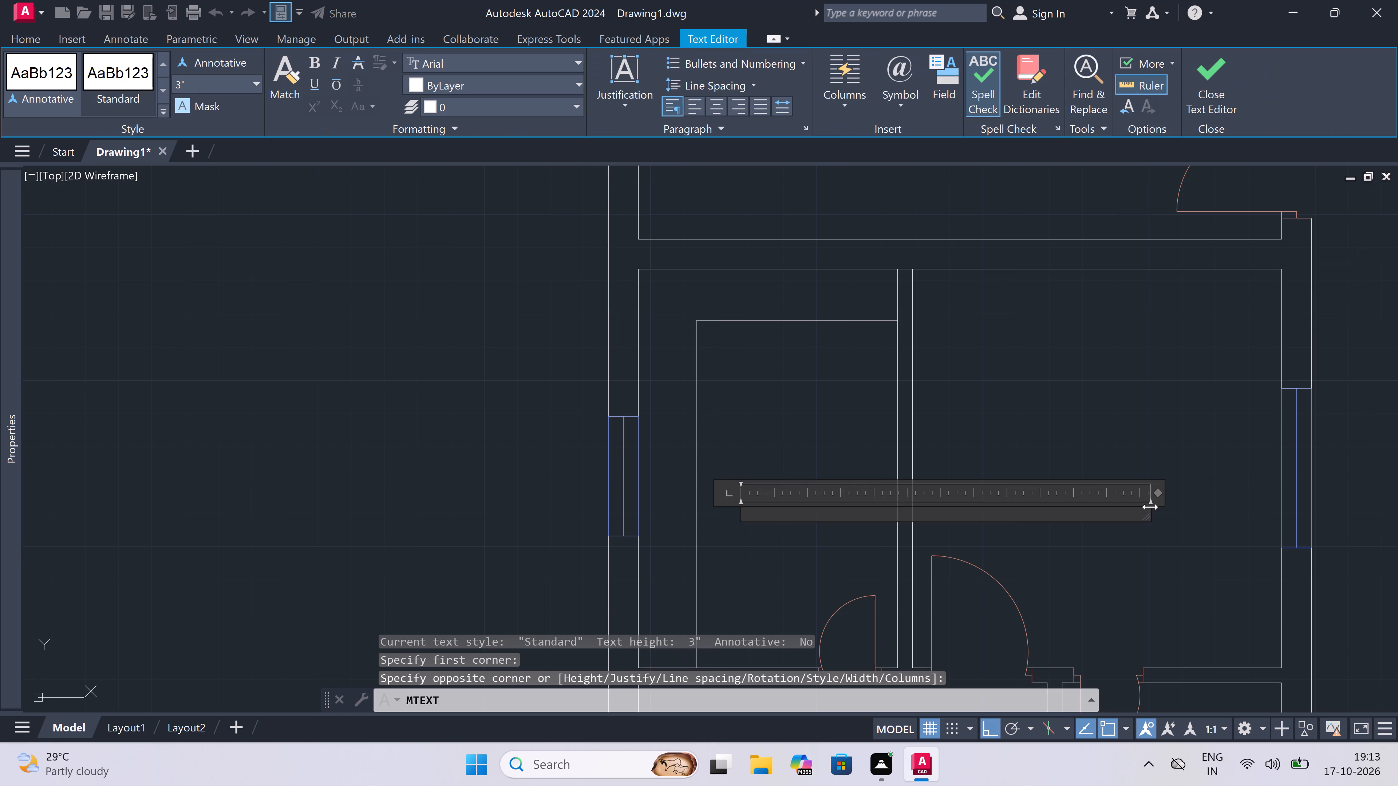
{"action": "type", "text": "KITCHEN"}
{"action": "key", "text": "Return"}
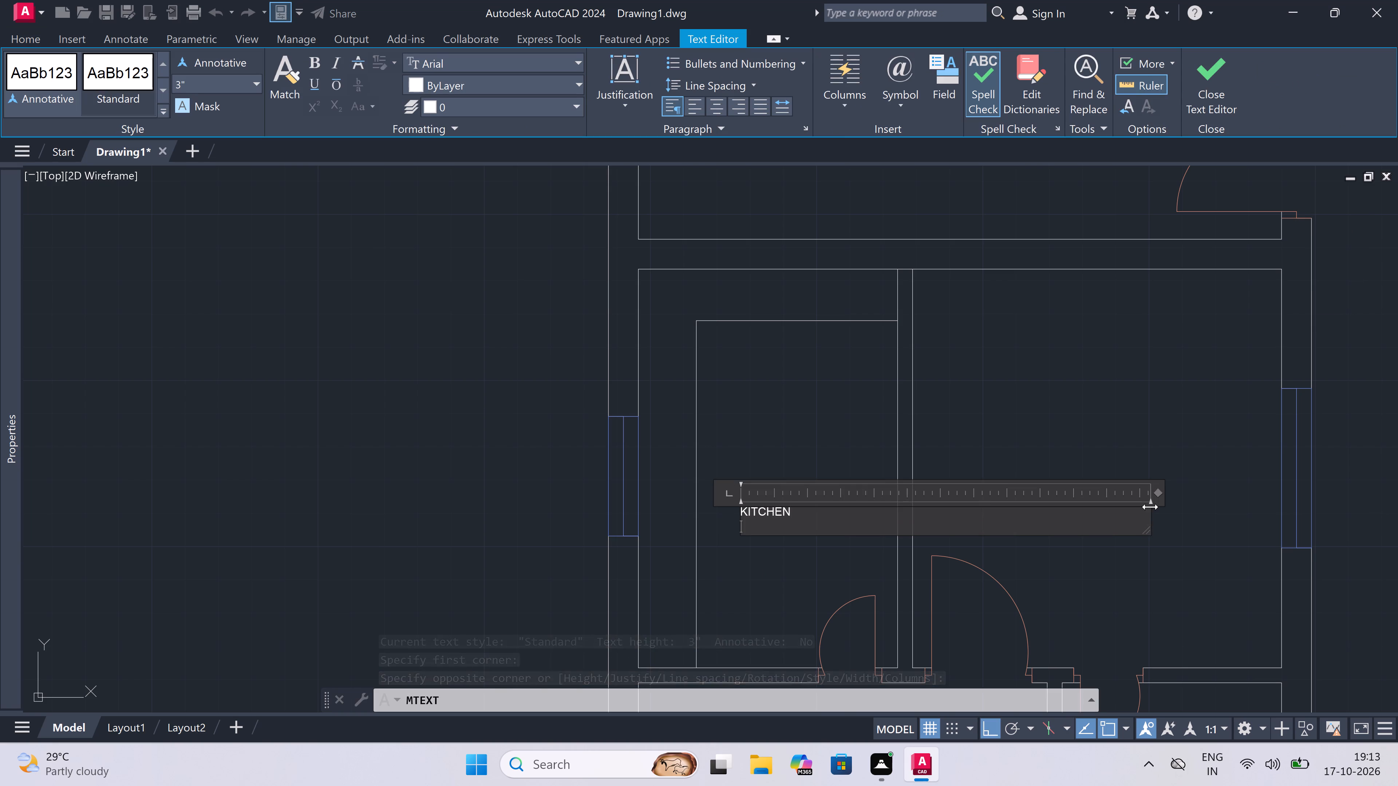
{"action": "key", "text": "6"}
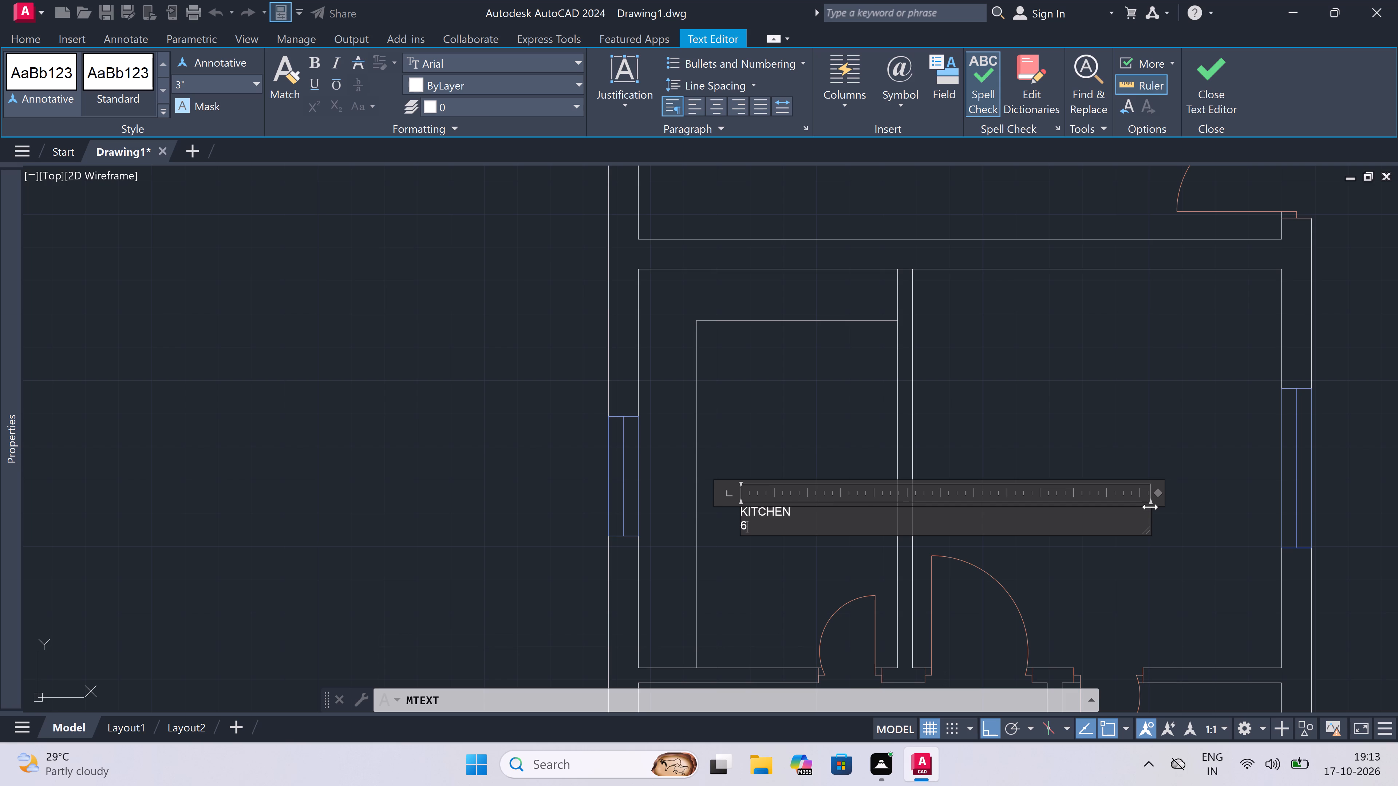
{"action": "type", "text": "'6"}
{"action": "key", "text": "x"}
{"action": "key", "text": "1"}
{"action": "type", "text": "0'0\""}
{"action": "double_click", "coordinate": [754, 564]}
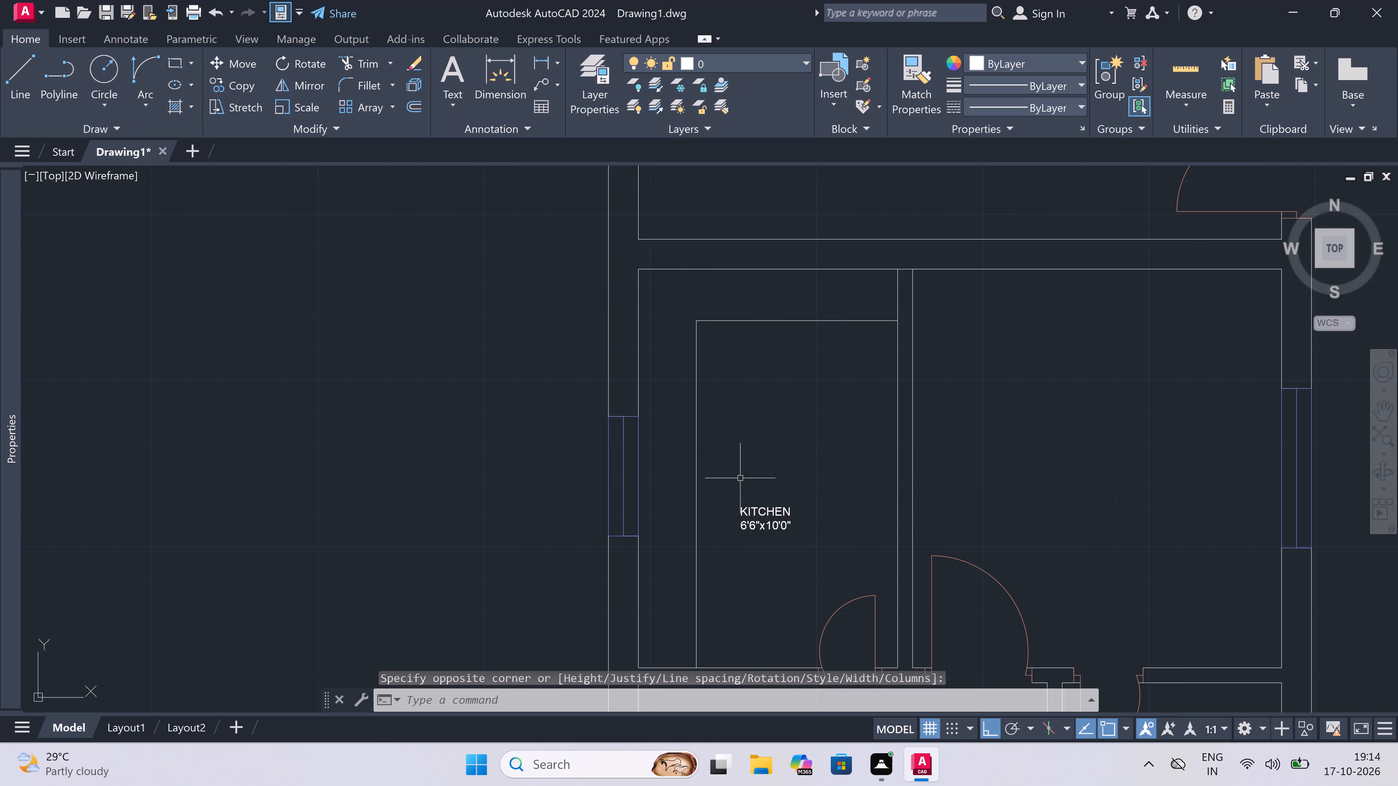
Add a two-line multiline text label "BEDROOM" and "9'3"x10'0"" in the lower part of the third plan's room east of the kitchen.
{"action": "scroll", "coordinate": [740, 478], "scroll_direction": "down", "scroll_amount": 4}
{"action": "scroll", "coordinate": [777, 482], "scroll_direction": "up", "scroll_amount": 3}
{"action": "scroll", "coordinate": [777, 482], "scroll_direction": "down", "scroll_amount": 4}
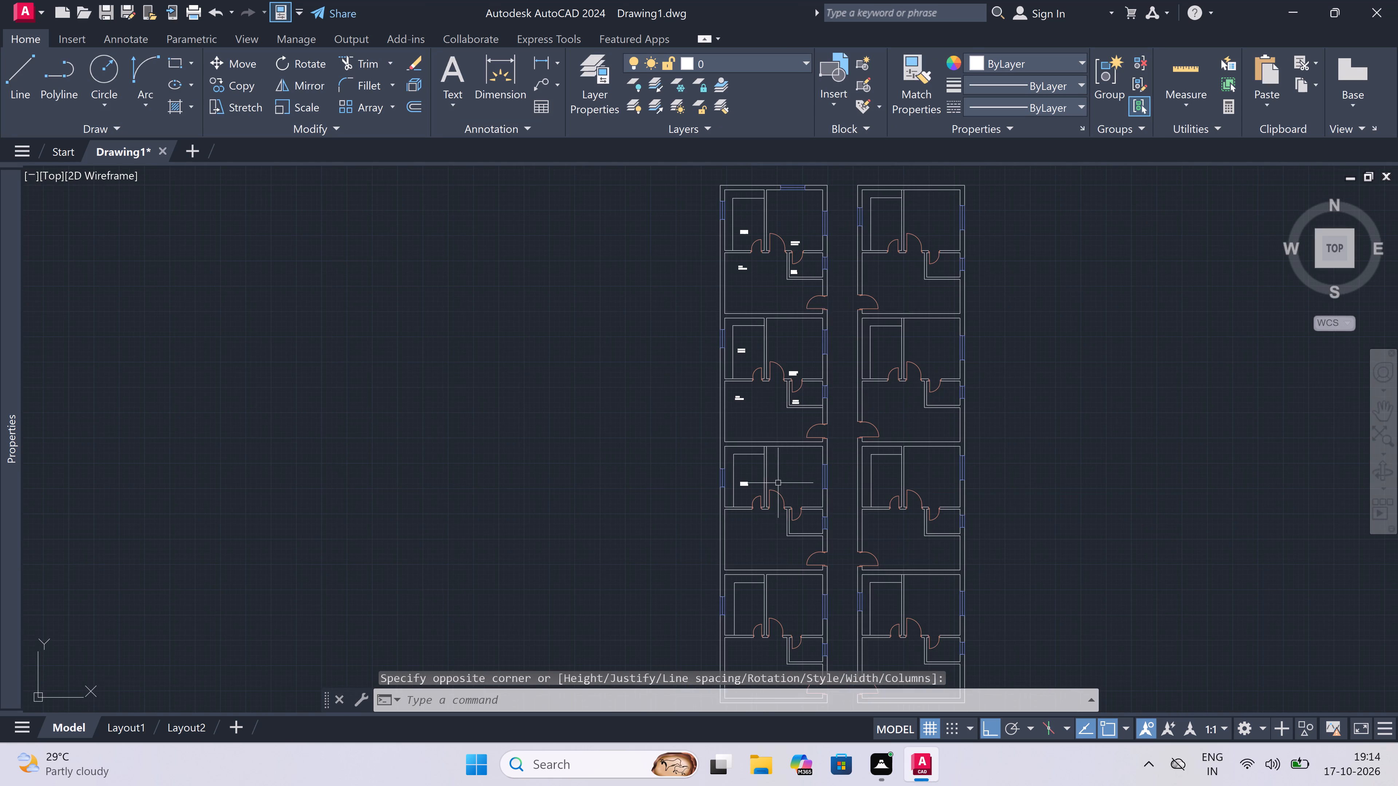
{"action": "scroll", "coordinate": [799, 498], "scroll_direction": "up", "scroll_amount": 5}
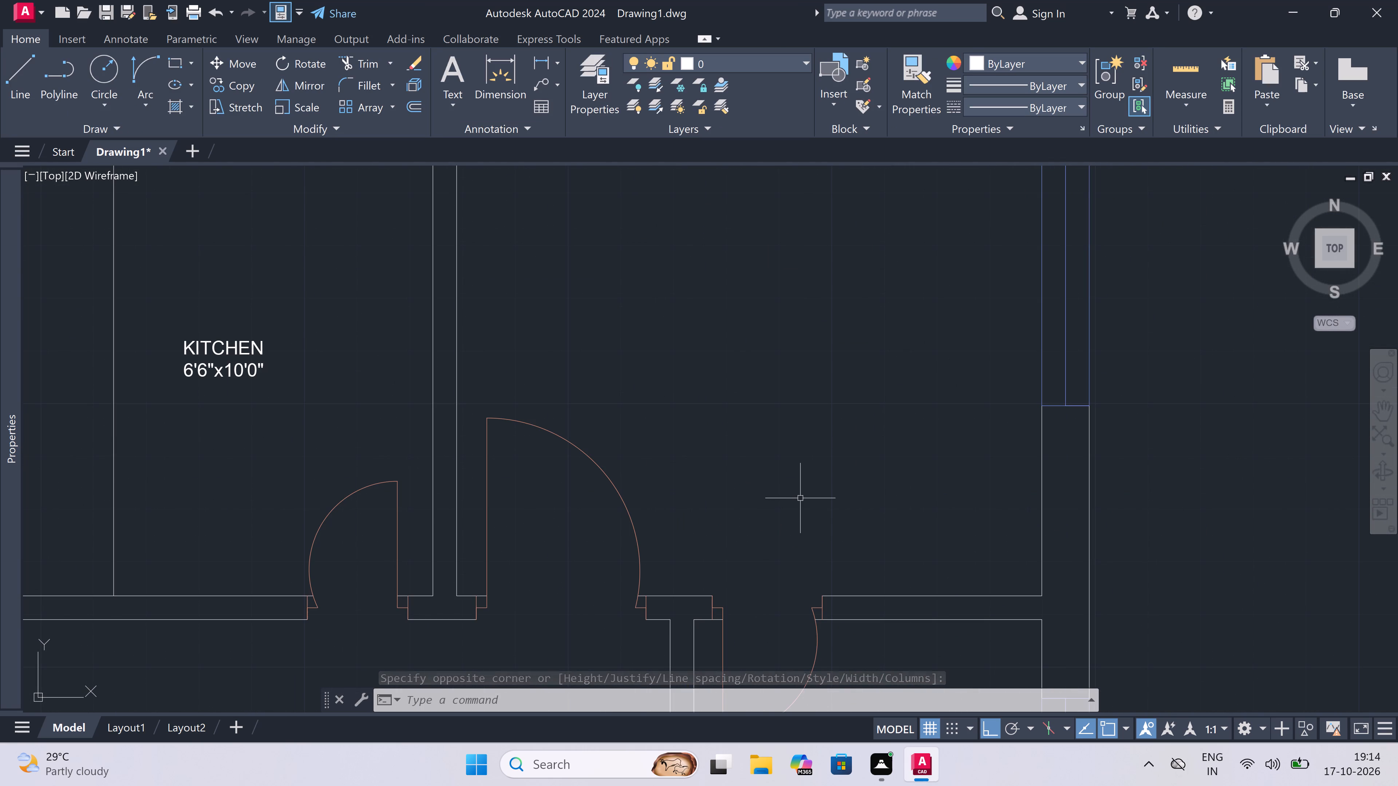
{"action": "key", "text": "space"}
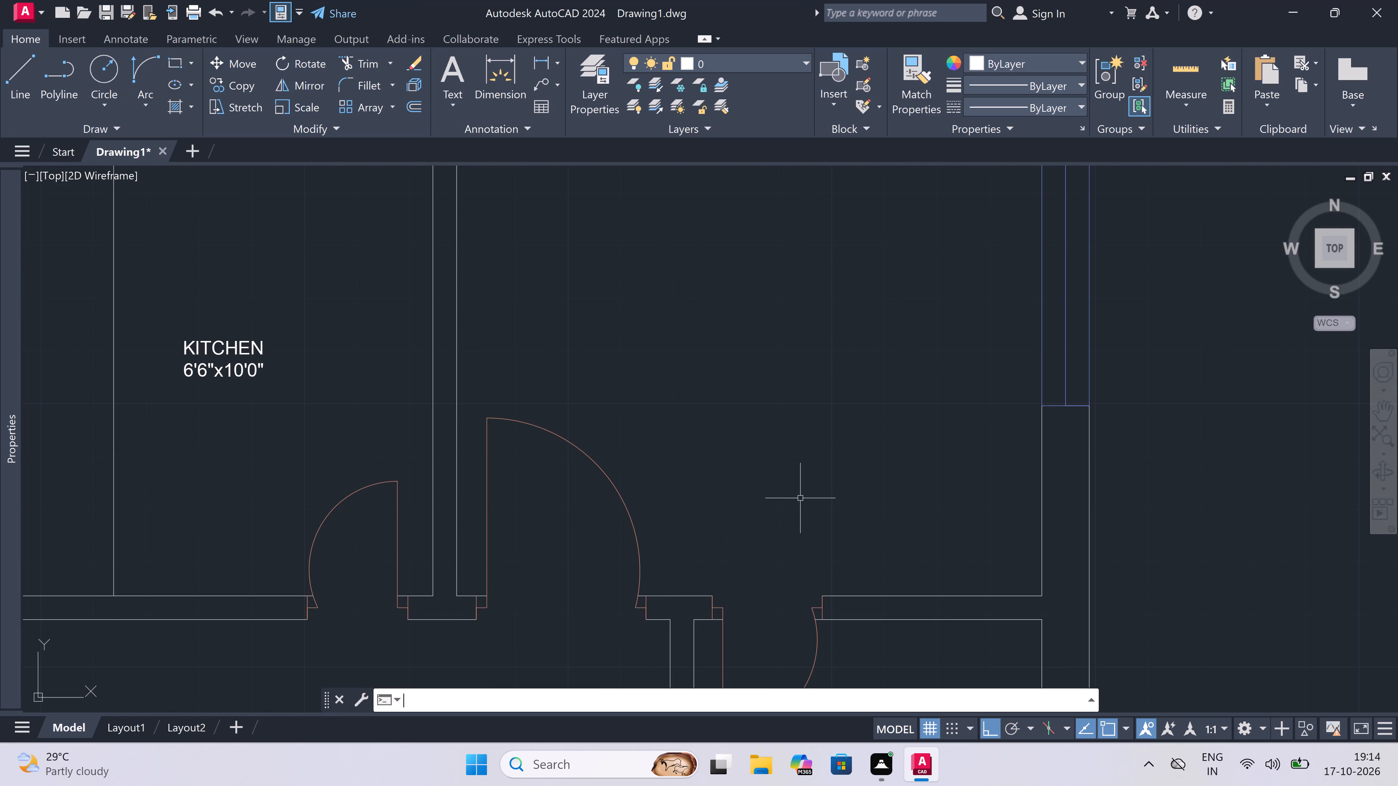
{"action": "left_click", "coordinate": [688, 519]}
{"action": "double_click", "coordinate": [1230, 551]}
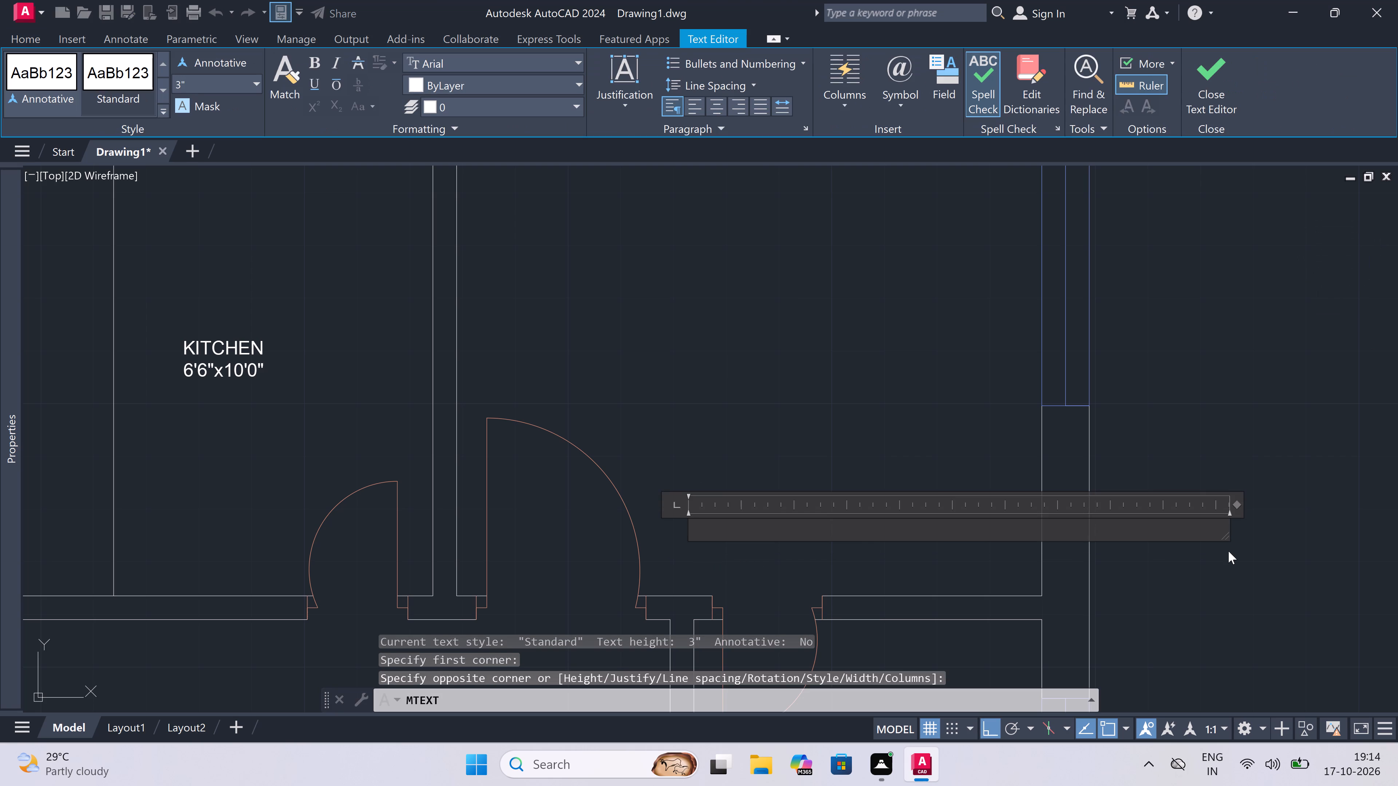
{"action": "type", "text": "BEDROOM"}
{"action": "key", "text": "Return"}
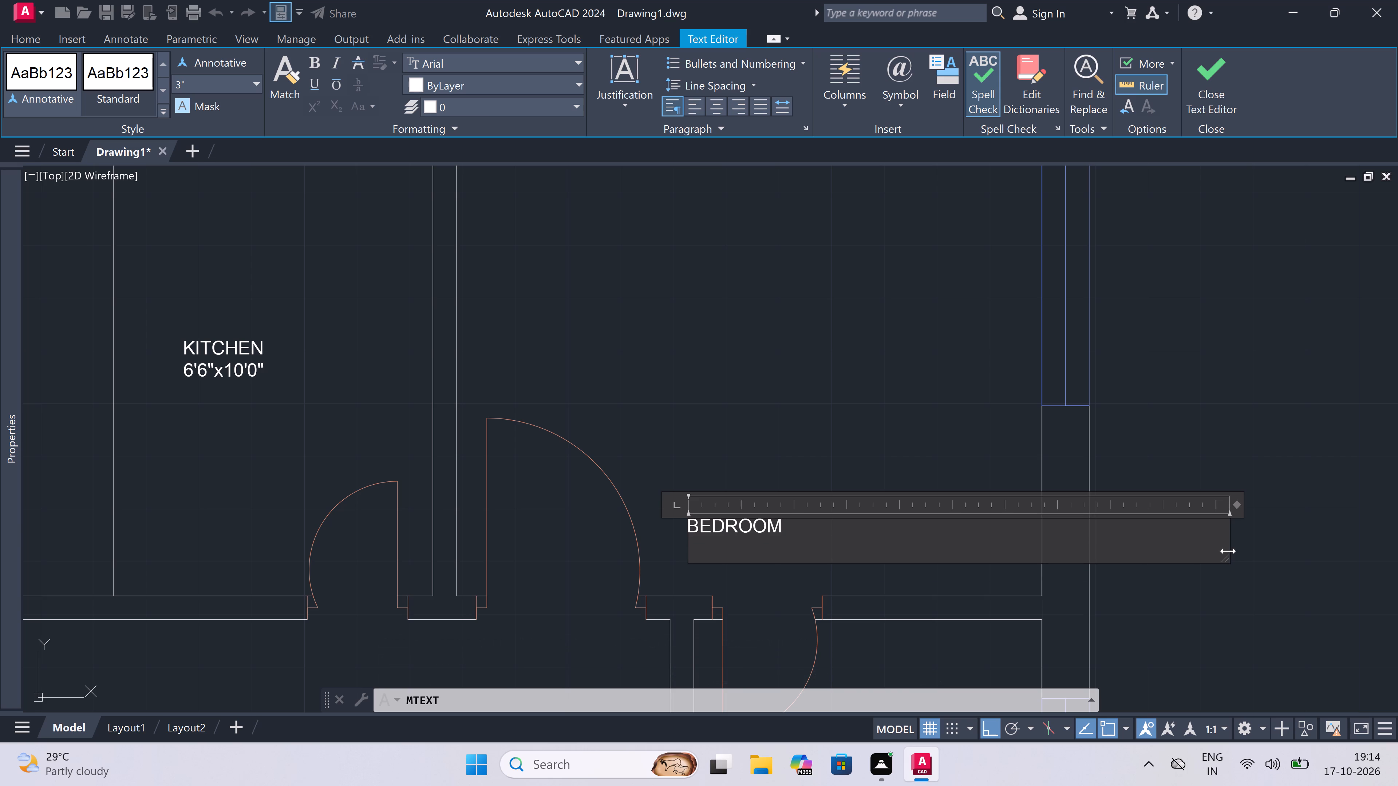
{"action": "type", "text": "9'3"}
{"action": "key", "text": "shift+quotedbl"}
{"action": "key", "text": "x"}
{"action": "type", "text": "10'0\""}
{"action": "scroll", "coordinate": [751, 533], "scroll_direction": "down", "scroll_amount": 1}
{"action": "double_click", "coordinate": [747, 565]}
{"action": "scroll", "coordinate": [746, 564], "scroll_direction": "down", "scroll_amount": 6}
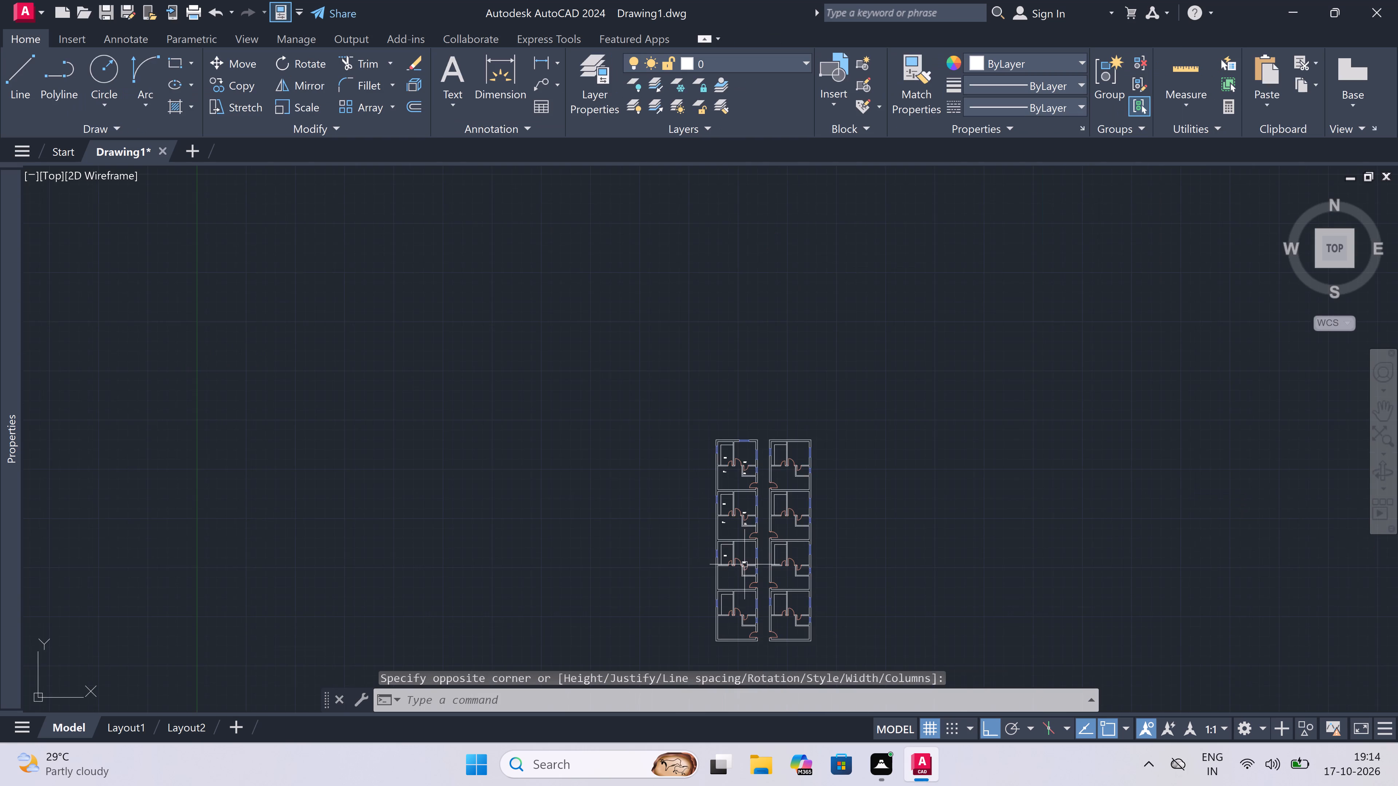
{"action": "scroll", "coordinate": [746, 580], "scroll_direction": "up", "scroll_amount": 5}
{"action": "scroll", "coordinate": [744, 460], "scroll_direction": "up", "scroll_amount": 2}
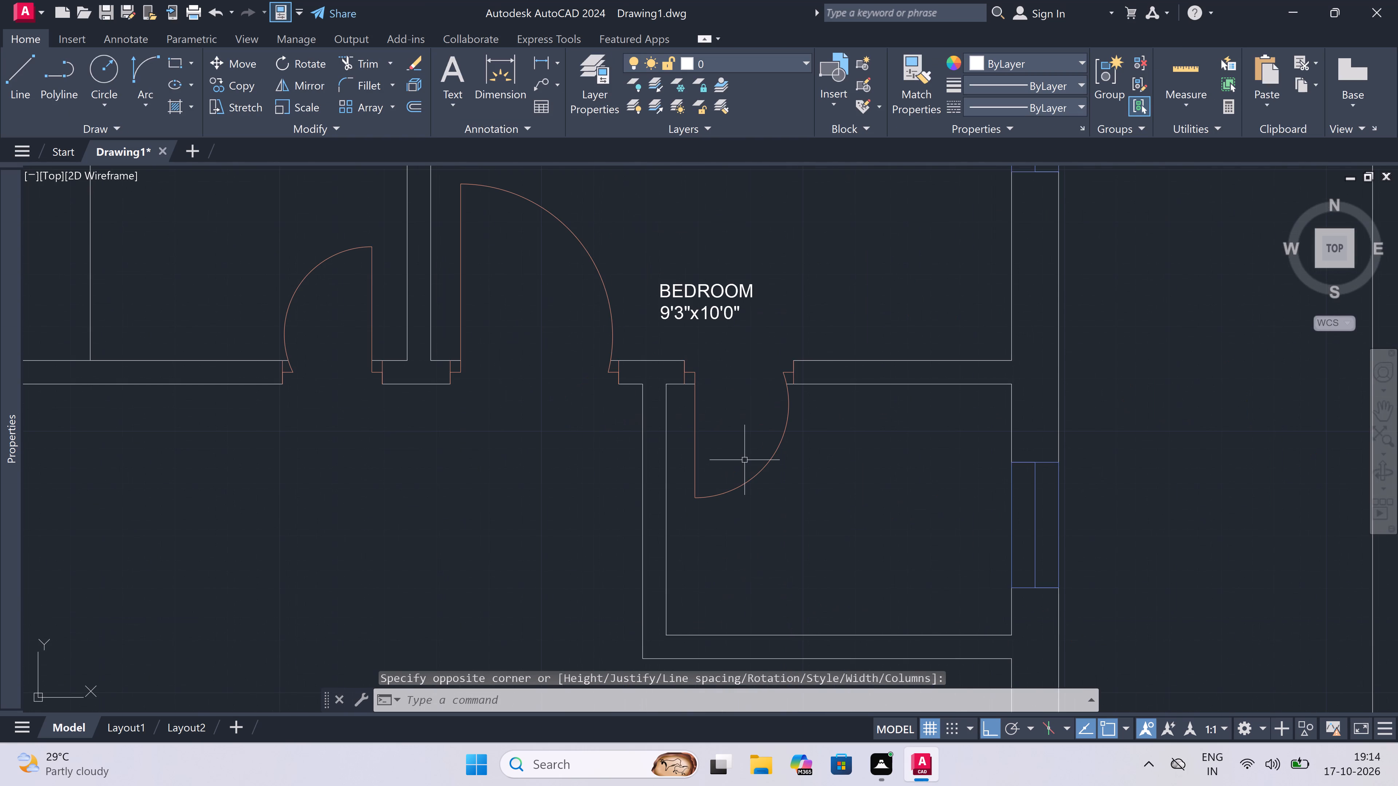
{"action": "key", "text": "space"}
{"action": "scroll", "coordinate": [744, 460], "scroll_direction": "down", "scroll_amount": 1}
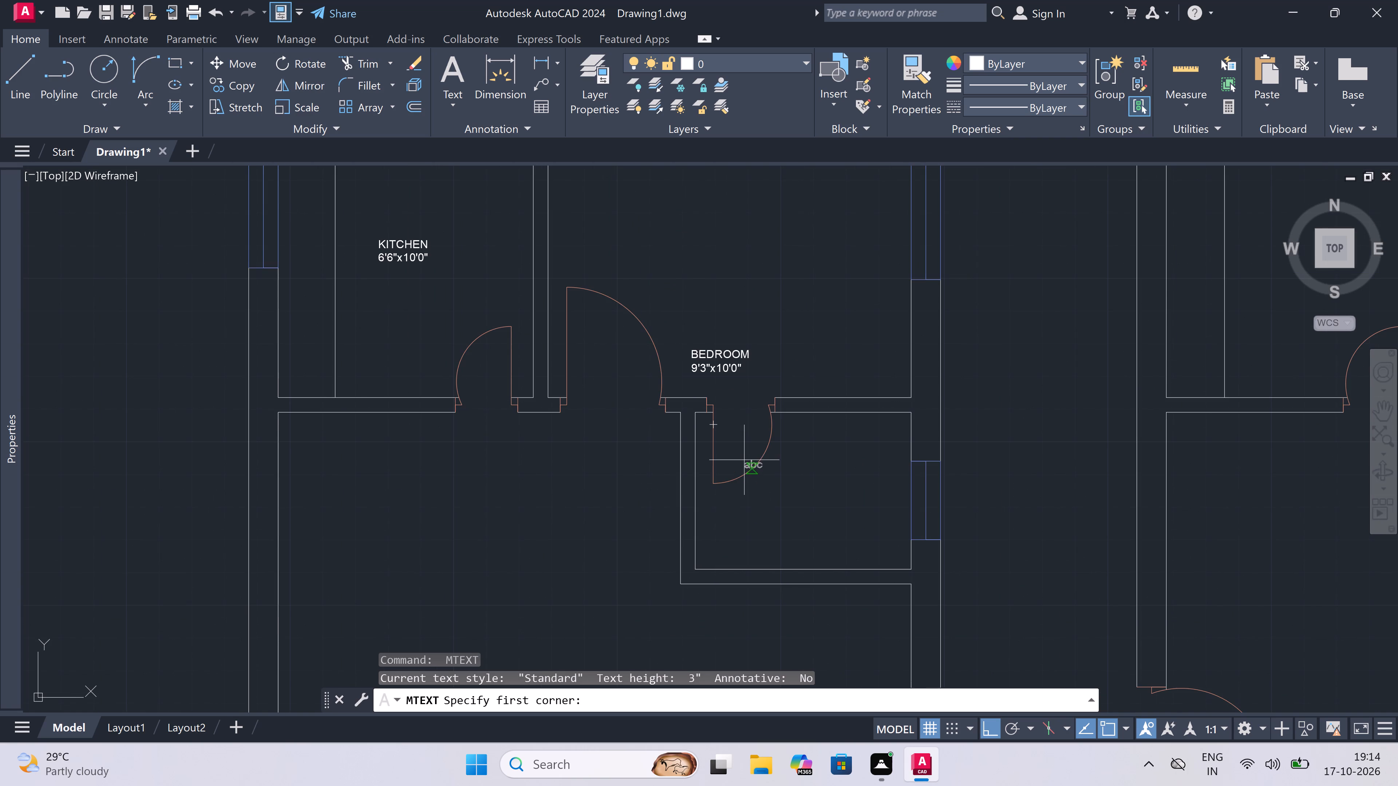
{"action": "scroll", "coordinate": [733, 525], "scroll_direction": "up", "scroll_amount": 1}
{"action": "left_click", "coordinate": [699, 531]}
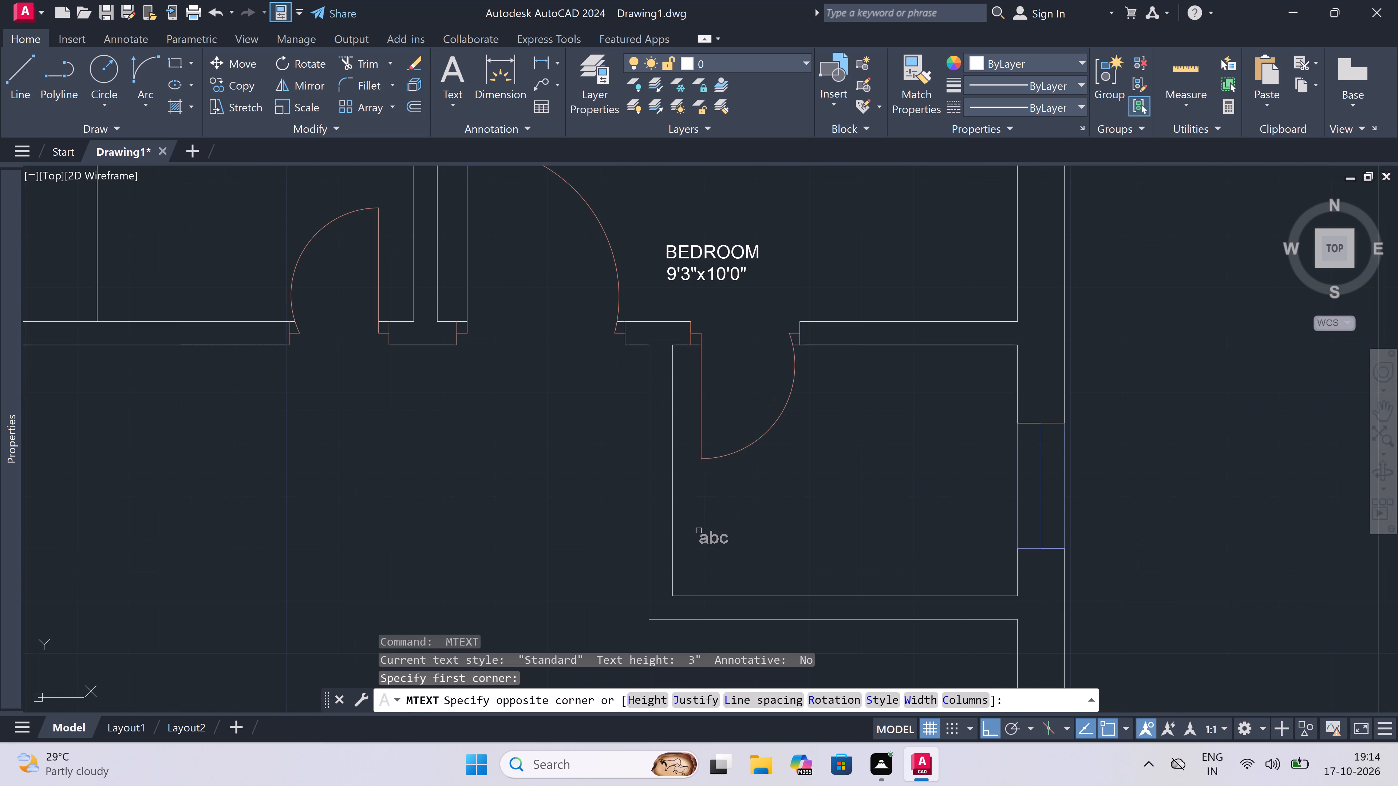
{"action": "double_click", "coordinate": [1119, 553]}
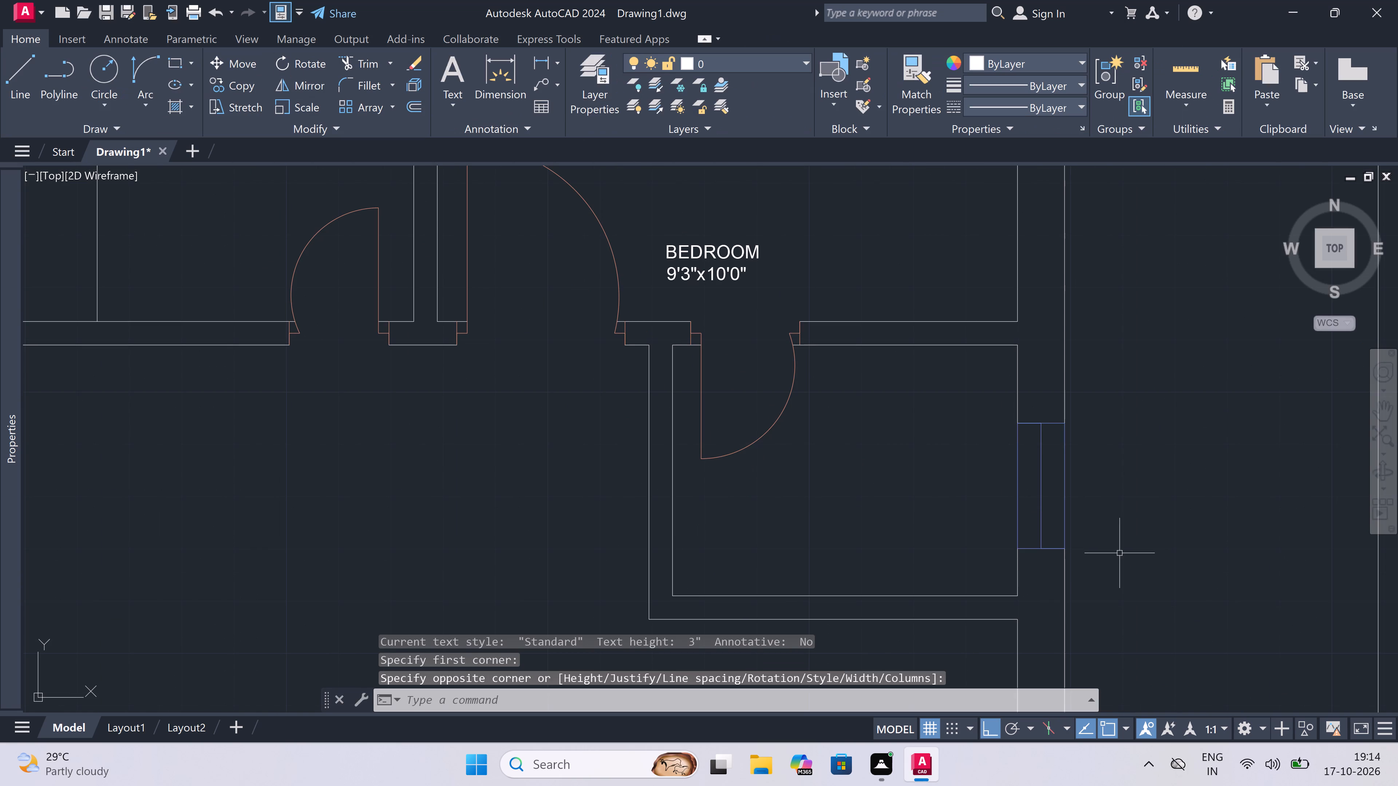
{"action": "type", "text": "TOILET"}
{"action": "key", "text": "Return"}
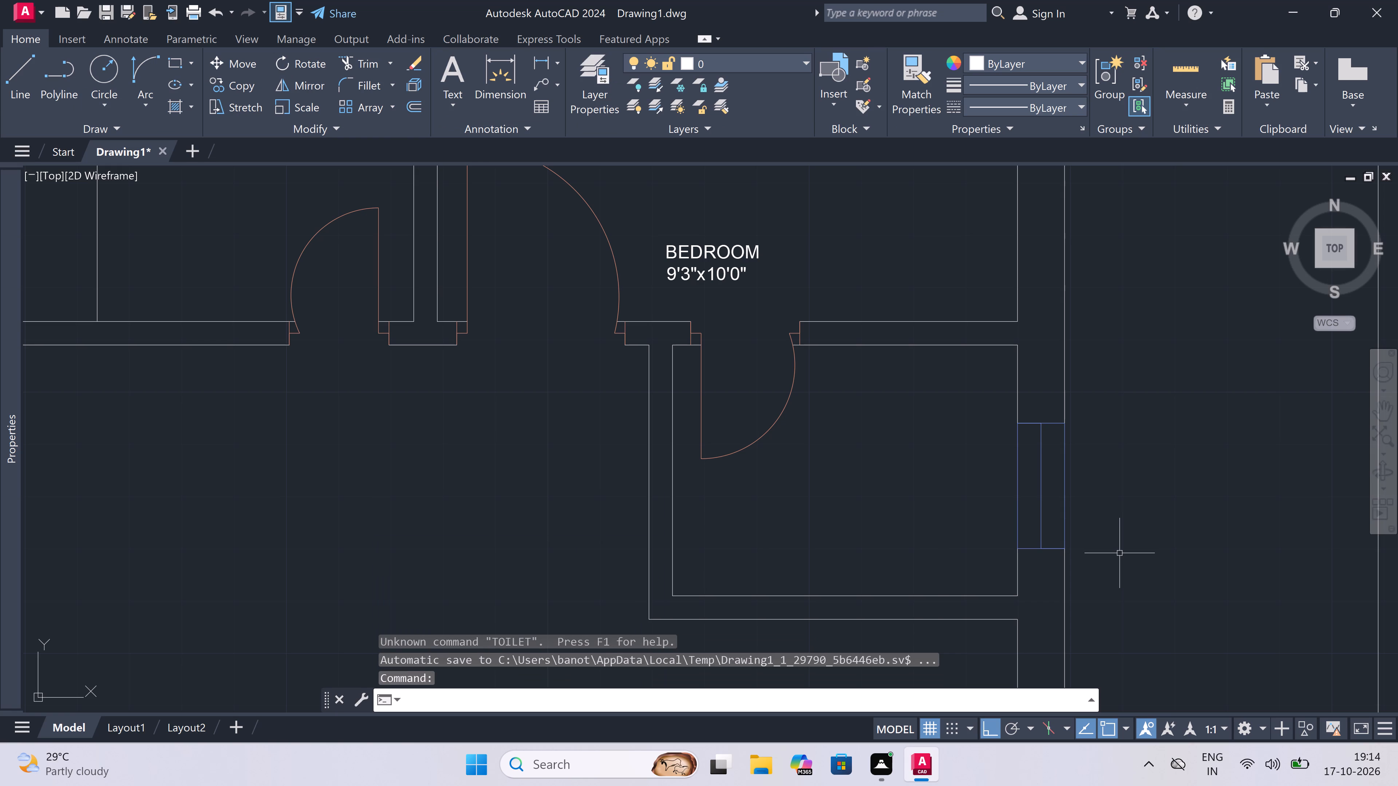
Add a two-line multiline text label "TOILET" and "5'6"x4'0"" in the small room south of the third plan's bedroom, below its door.
{"action": "key", "text": "space"}
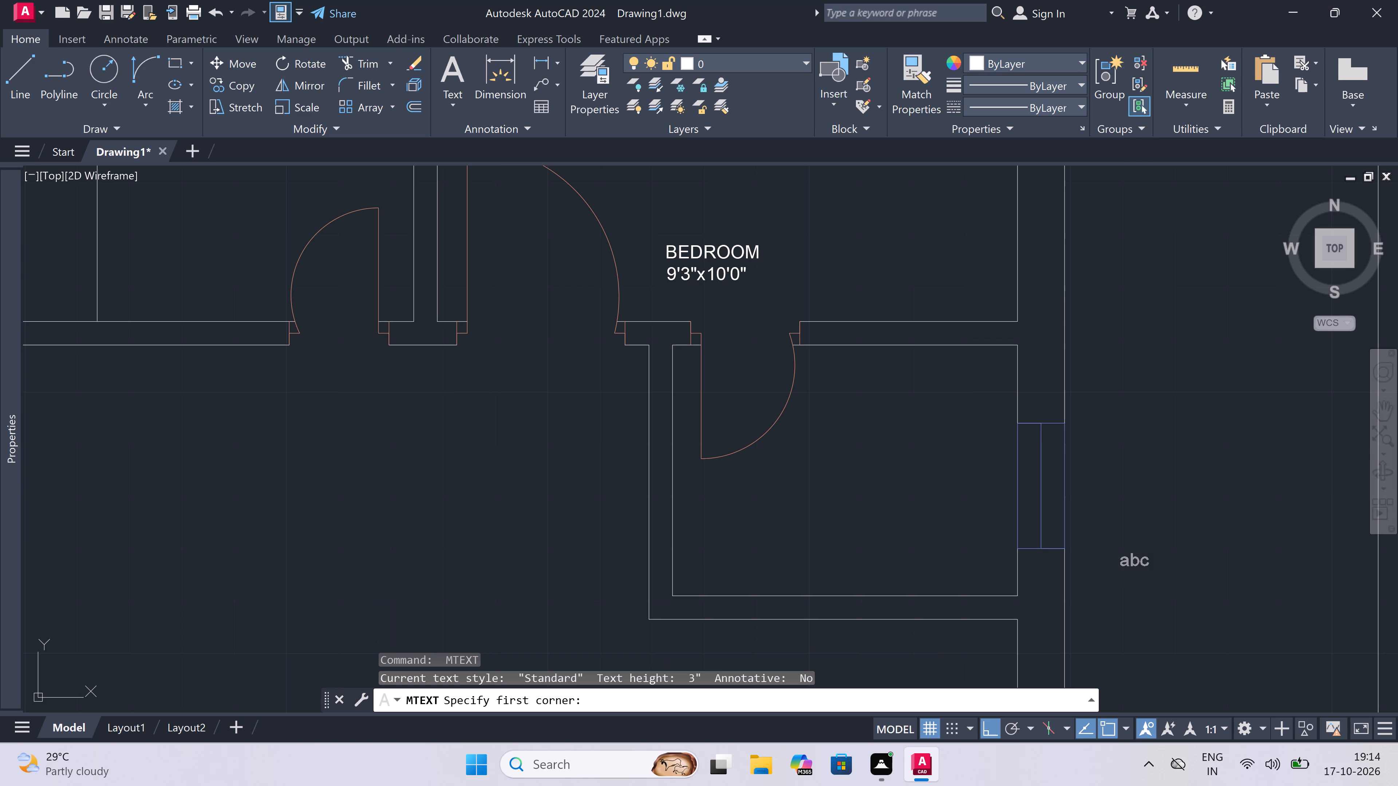
{"action": "left_click", "coordinate": [699, 547]}
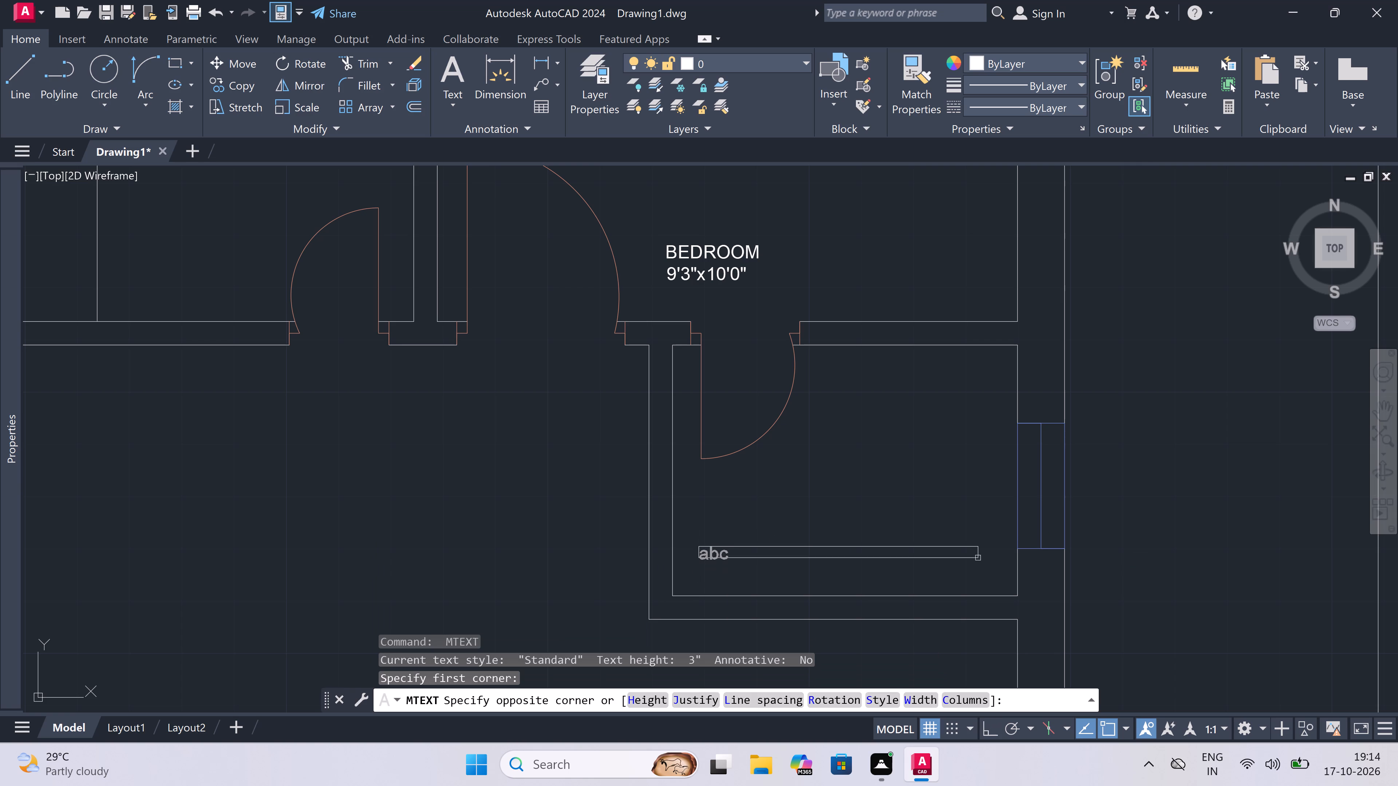
{"action": "left_click", "coordinate": [1146, 534]}
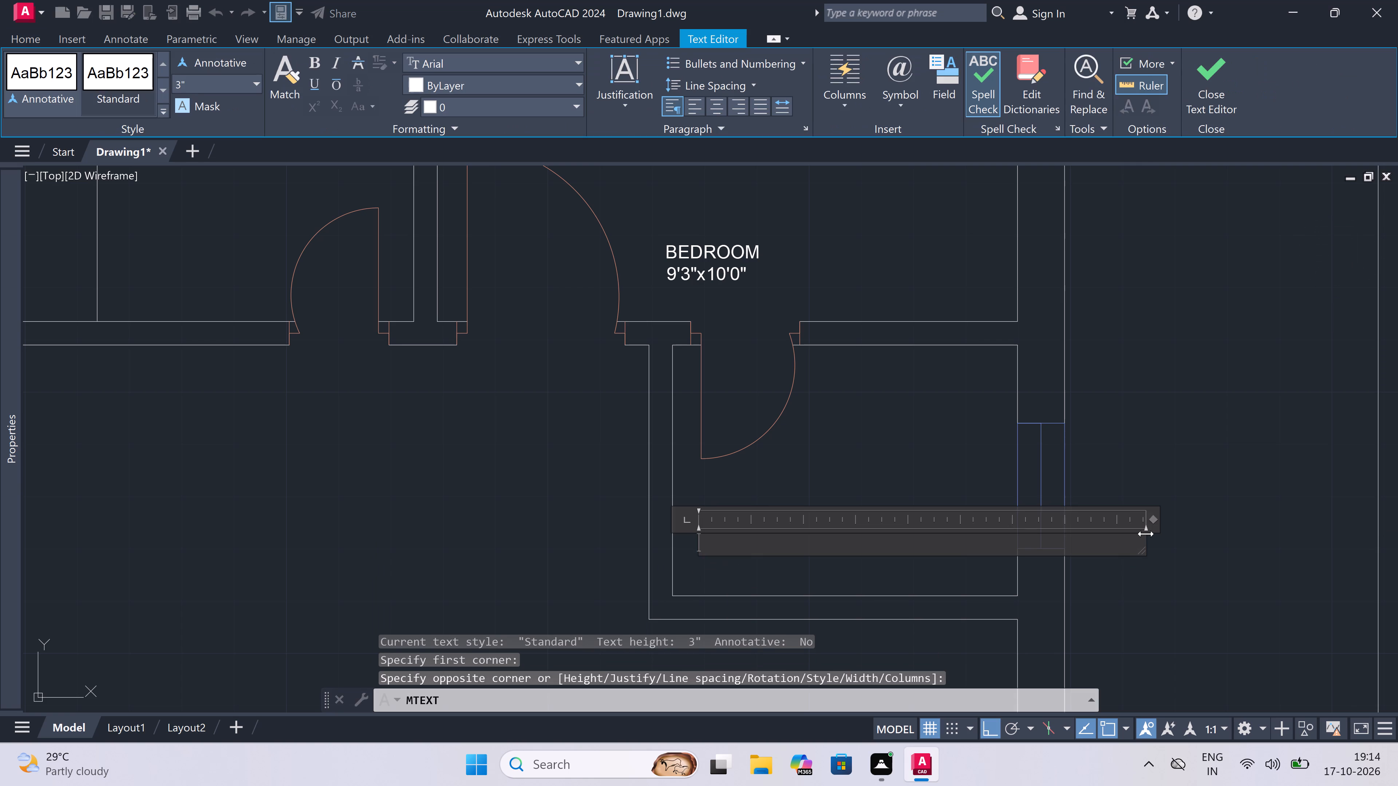
{"action": "type", "text": "TOILET"}
{"action": "key", "text": "Return"}
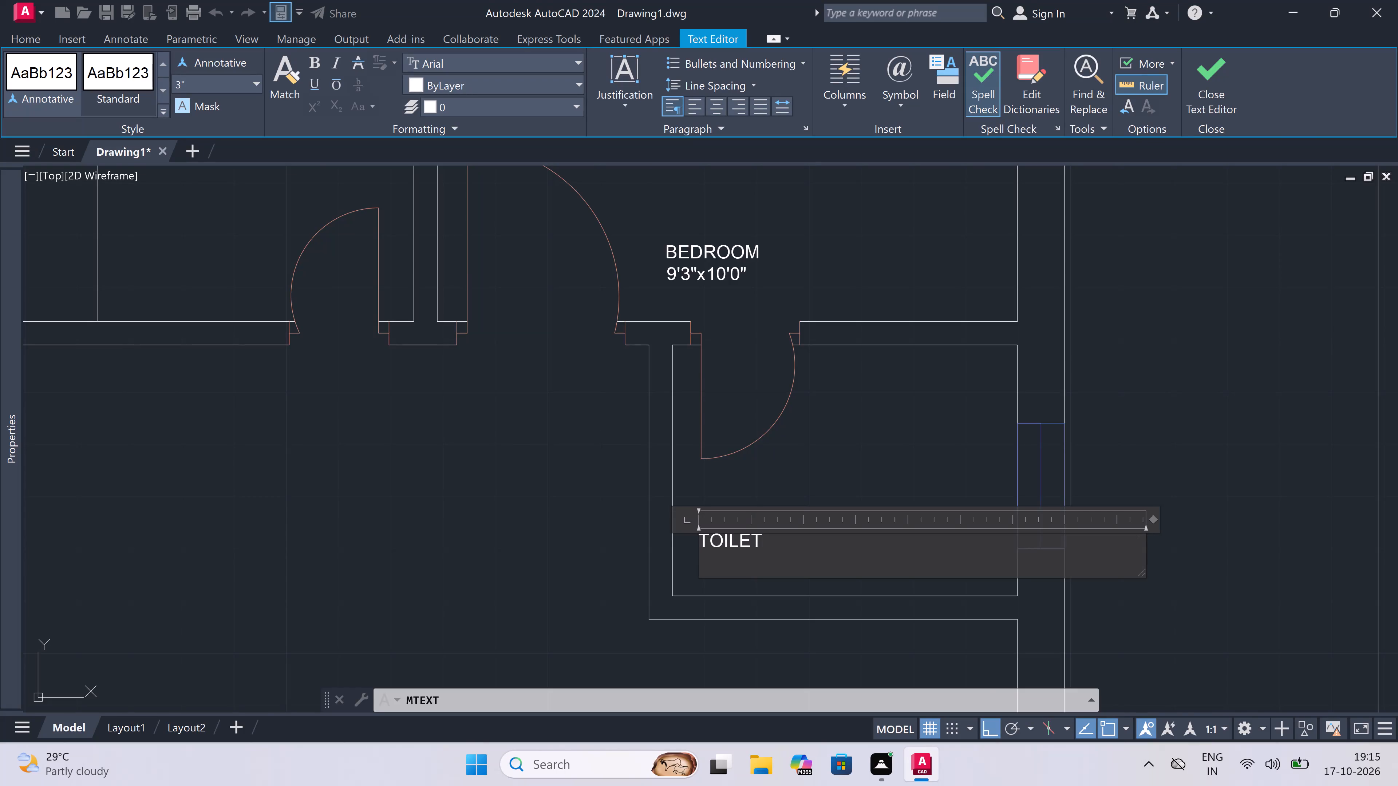
{"action": "scroll", "coordinate": [845, 573], "scroll_direction": "down", "scroll_amount": 4}
{"action": "scroll", "coordinate": [828, 360], "scroll_direction": "up", "scroll_amount": 5}
{"action": "scroll", "coordinate": [829, 360], "scroll_direction": "down", "scroll_amount": 5}
{"action": "scroll", "coordinate": [833, 558], "scroll_direction": "up", "scroll_amount": 4}
{"action": "scroll", "coordinate": [833, 558], "scroll_direction": "down", "scroll_amount": 4}
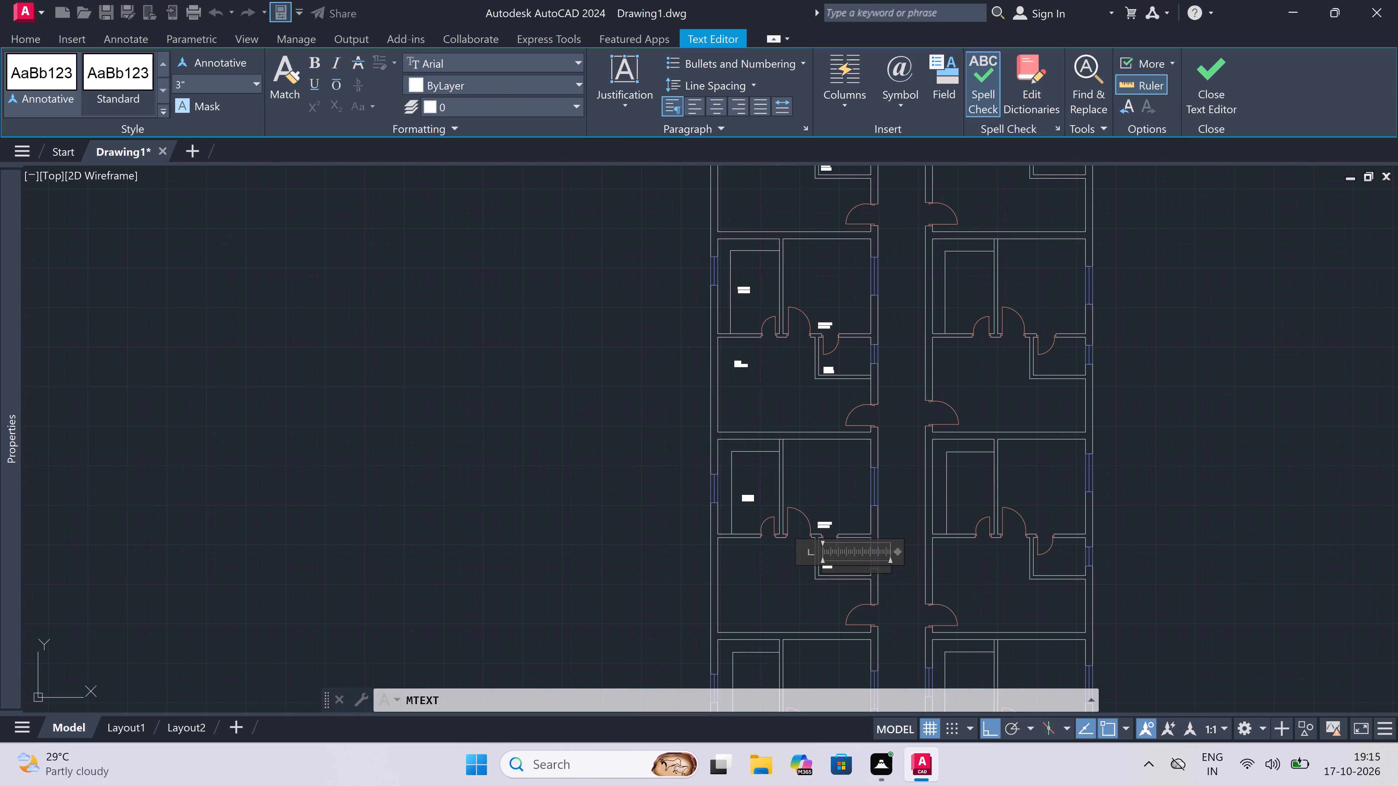
{"action": "scroll", "coordinate": [832, 569], "scroll_direction": "up", "scroll_amount": 5}
{"action": "key", "text": "5"}
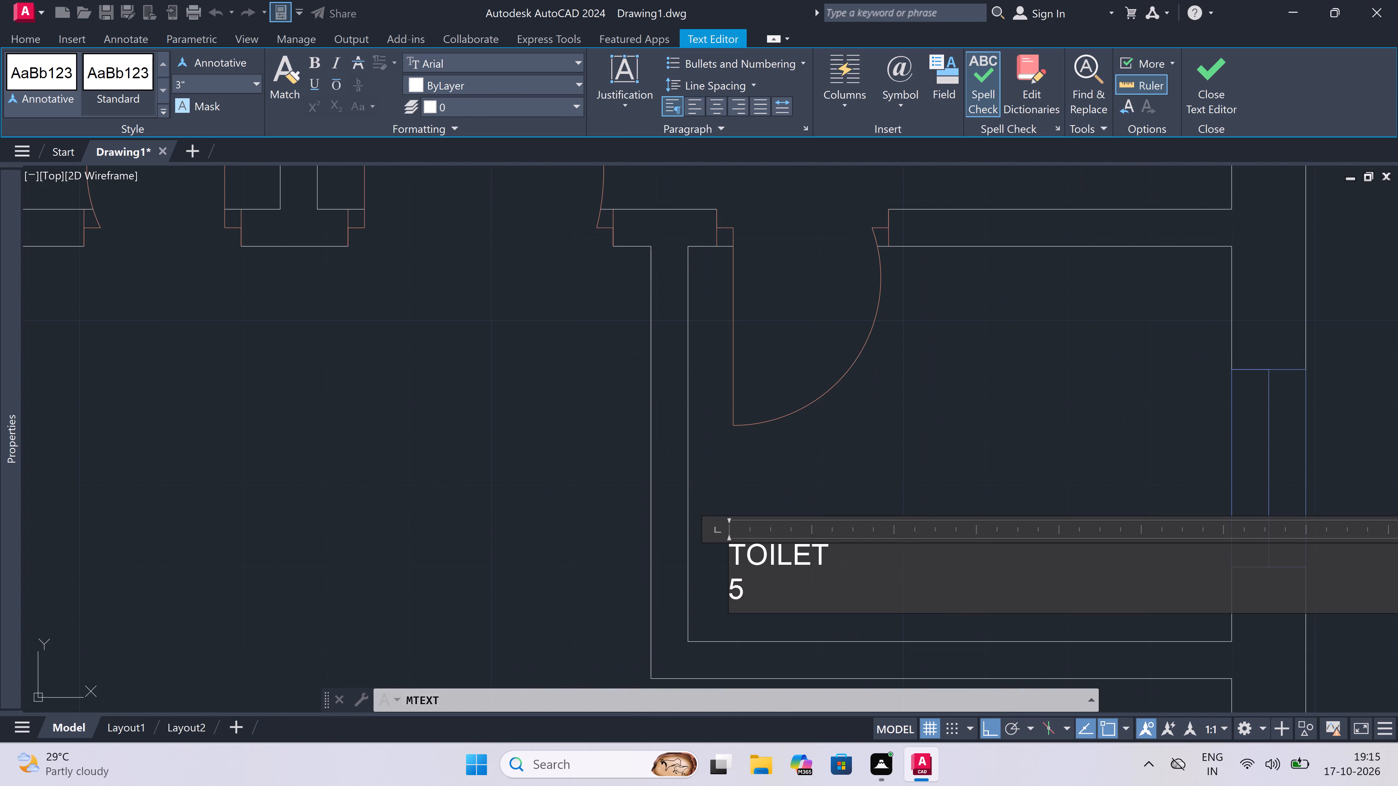
{"action": "type", "text": "'6"}
{"action": "key", "text": "shift+quotedbl"}
{"action": "key", "text": "x"}
{"action": "type", "text": "4'0"}
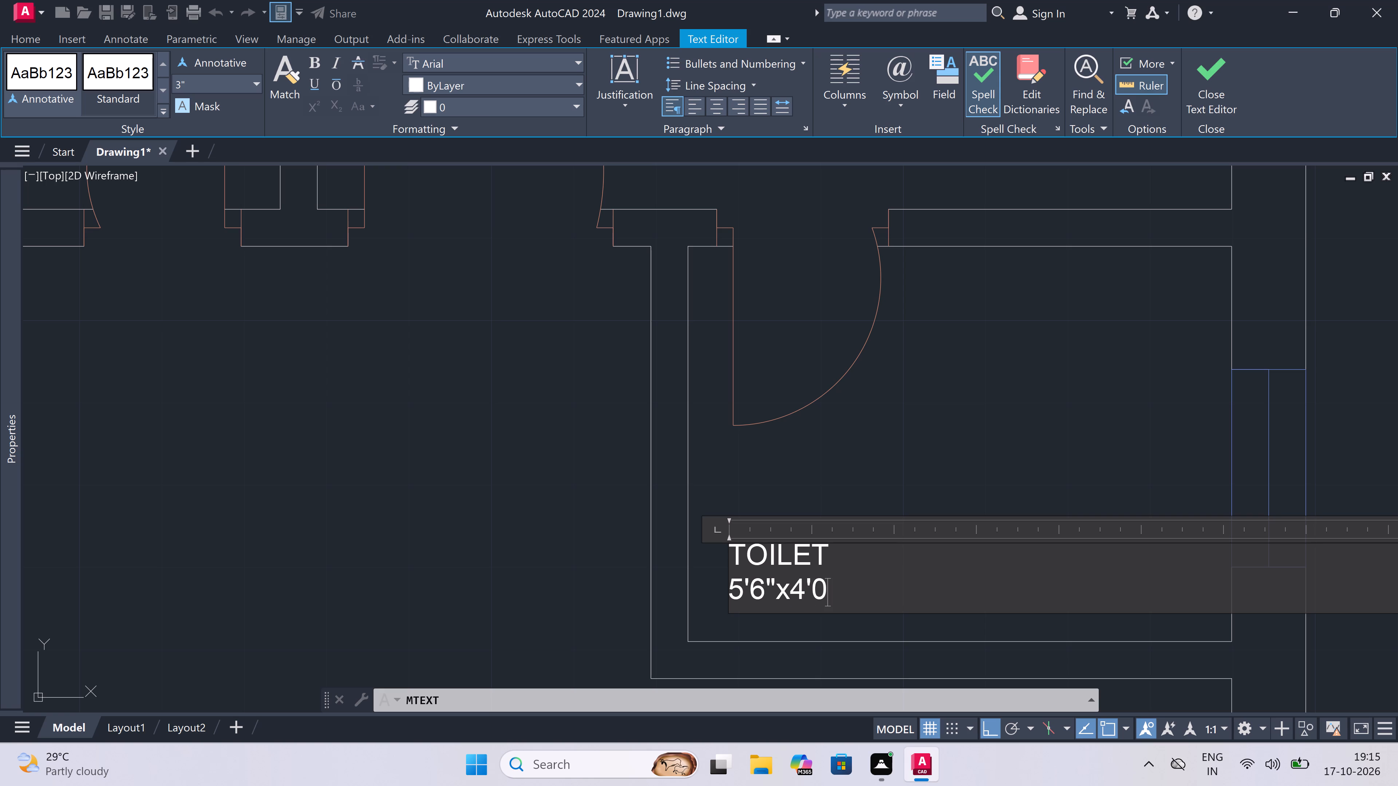
{"action": "key", "text": "shift+quotedbl"}
{"action": "left_click", "coordinate": [561, 467]}
Add a two-line multiline text label "HALL" and "16'3"x10'0"" in the large room south of the third plan's kitchen.
{"action": "scroll", "coordinate": [633, 463], "scroll_direction": "down", "scroll_amount": 6}
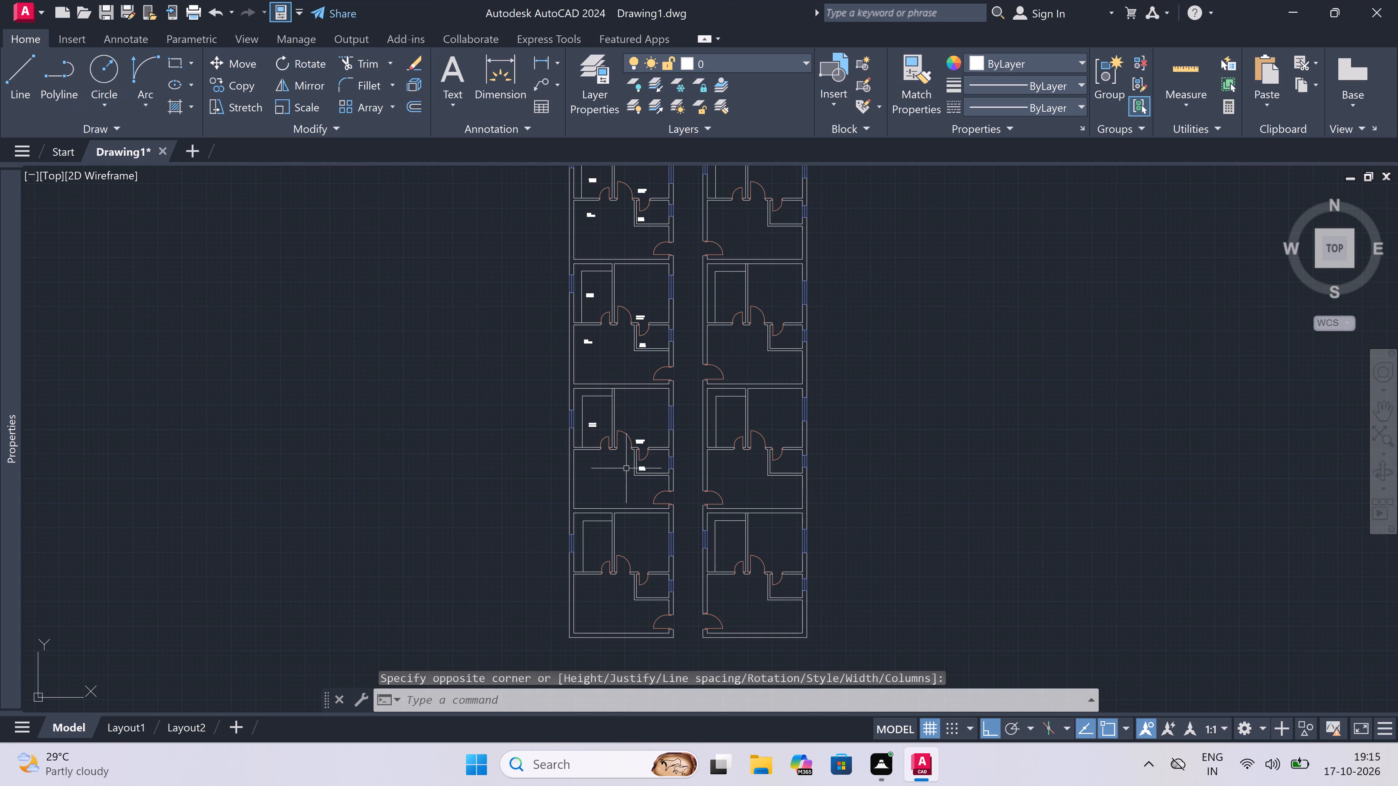
{"action": "scroll", "coordinate": [546, 458], "scroll_direction": "up", "scroll_amount": 2}
{"action": "scroll", "coordinate": [682, 473], "scroll_direction": "up", "scroll_amount": 1}
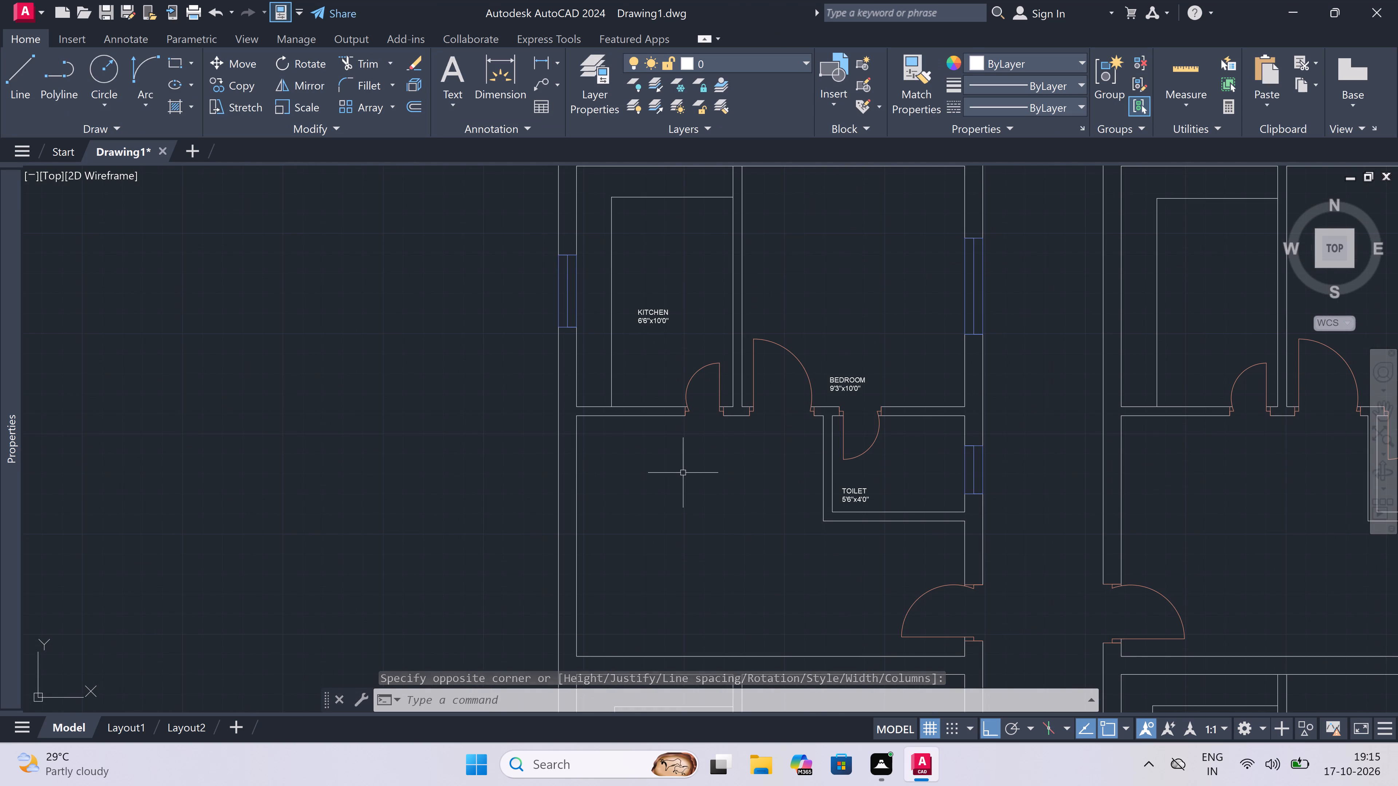
{"action": "key", "text": "space"}
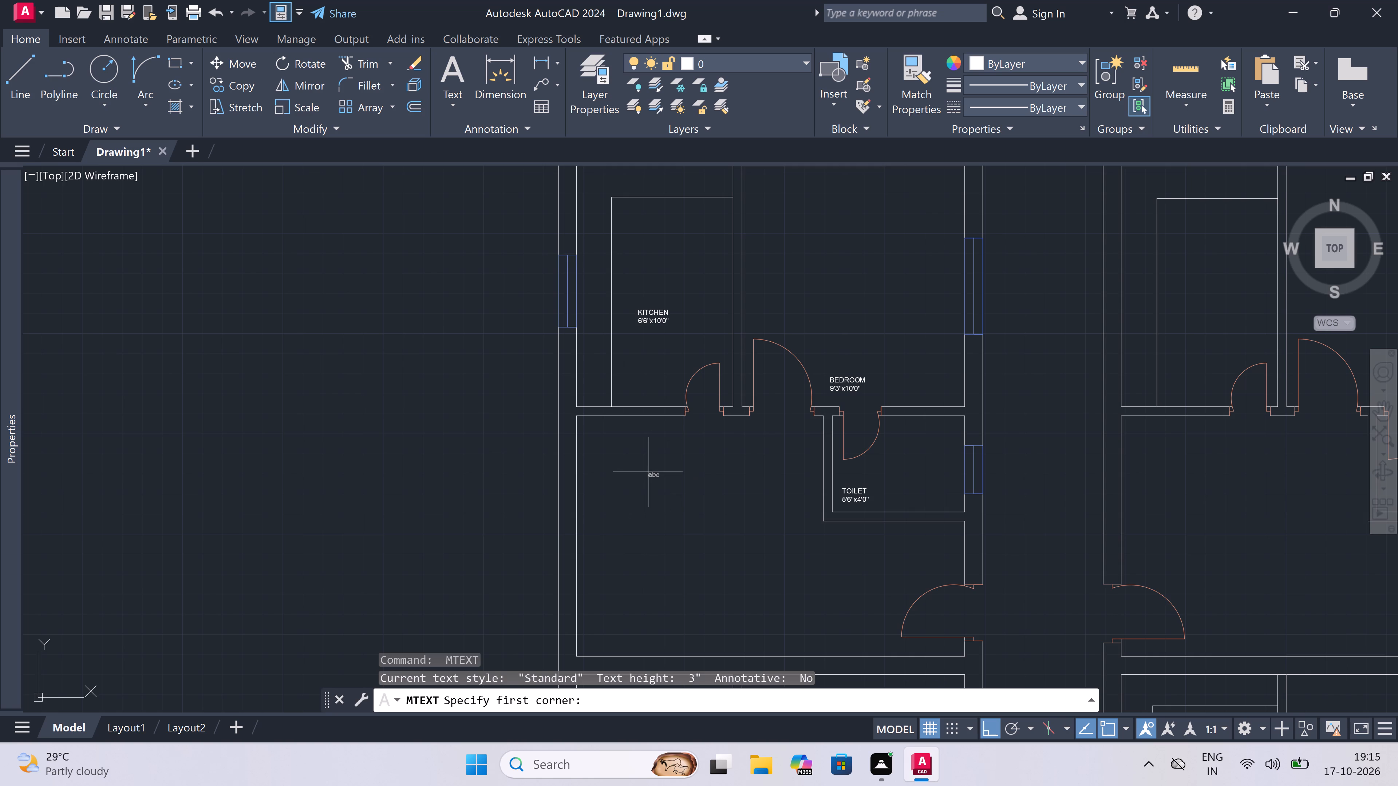
{"action": "left_click", "coordinate": [611, 475]}
{"action": "left_click", "coordinate": [1073, 475]}
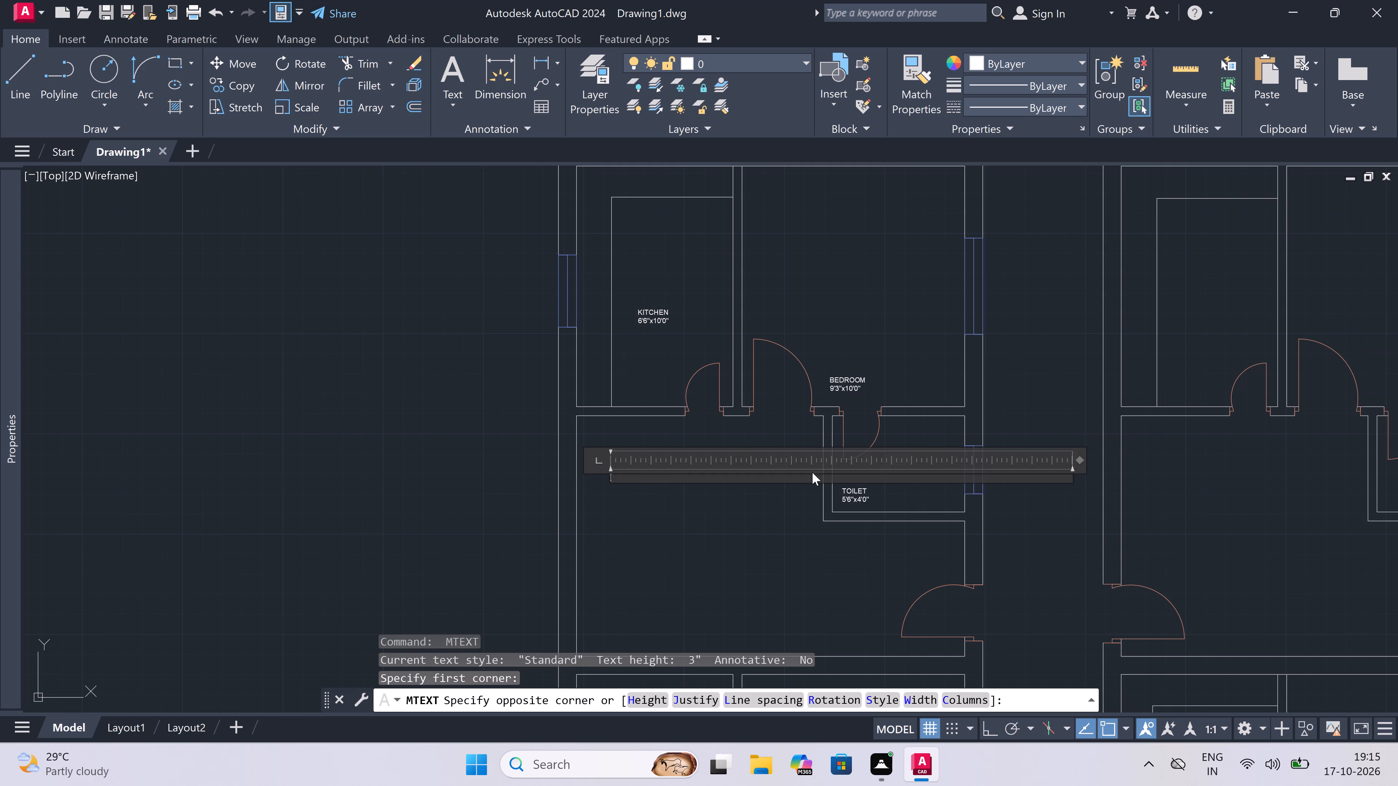
{"action": "scroll", "coordinate": [655, 449], "scroll_direction": "up", "scroll_amount": 2}
{"action": "scroll", "coordinate": [654, 449], "scroll_direction": "down", "scroll_amount": 2}
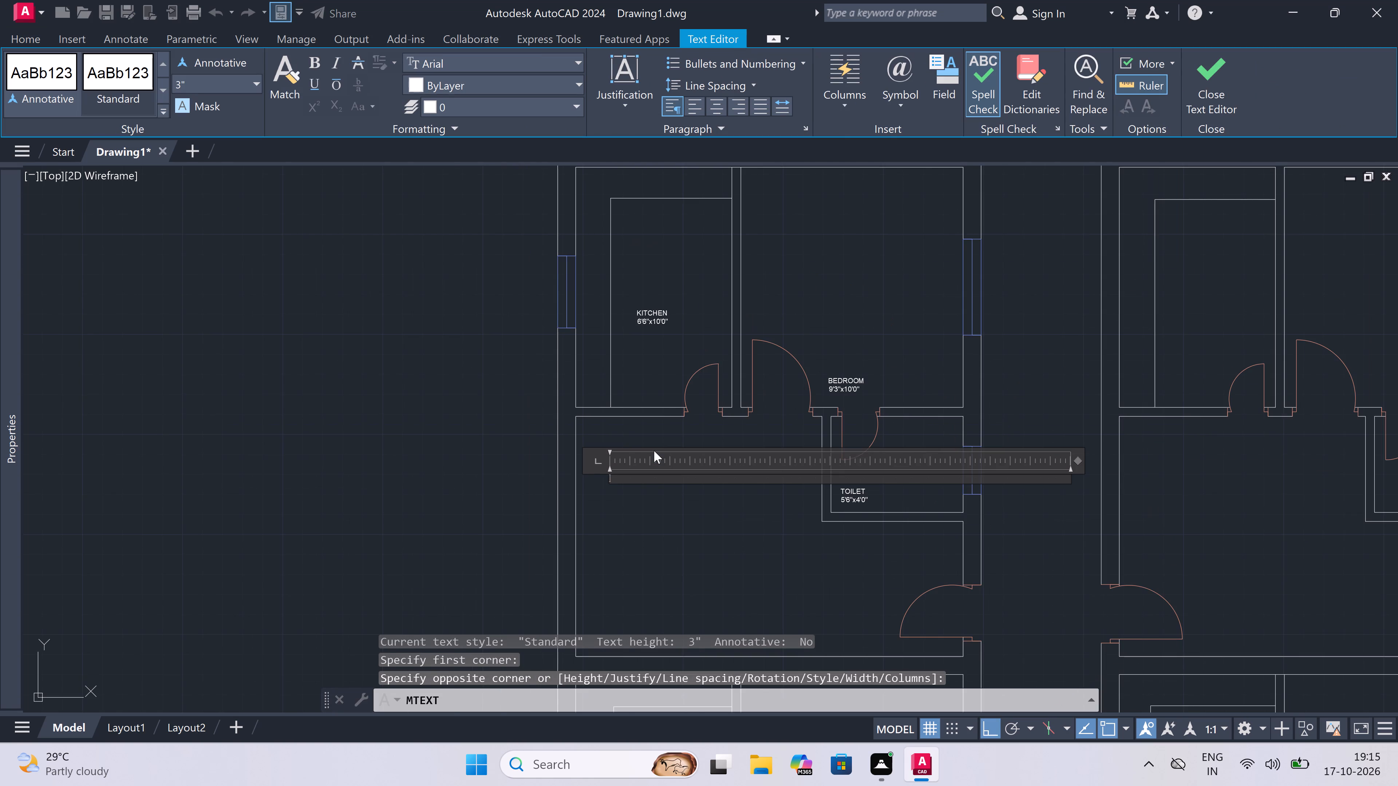
{"action": "scroll", "coordinate": [654, 450], "scroll_direction": "down", "scroll_amount": 1}
{"action": "scroll", "coordinate": [661, 406], "scroll_direction": "up", "scroll_amount": 2}
{"action": "scroll", "coordinate": [662, 406], "scroll_direction": "down", "scroll_amount": 3}
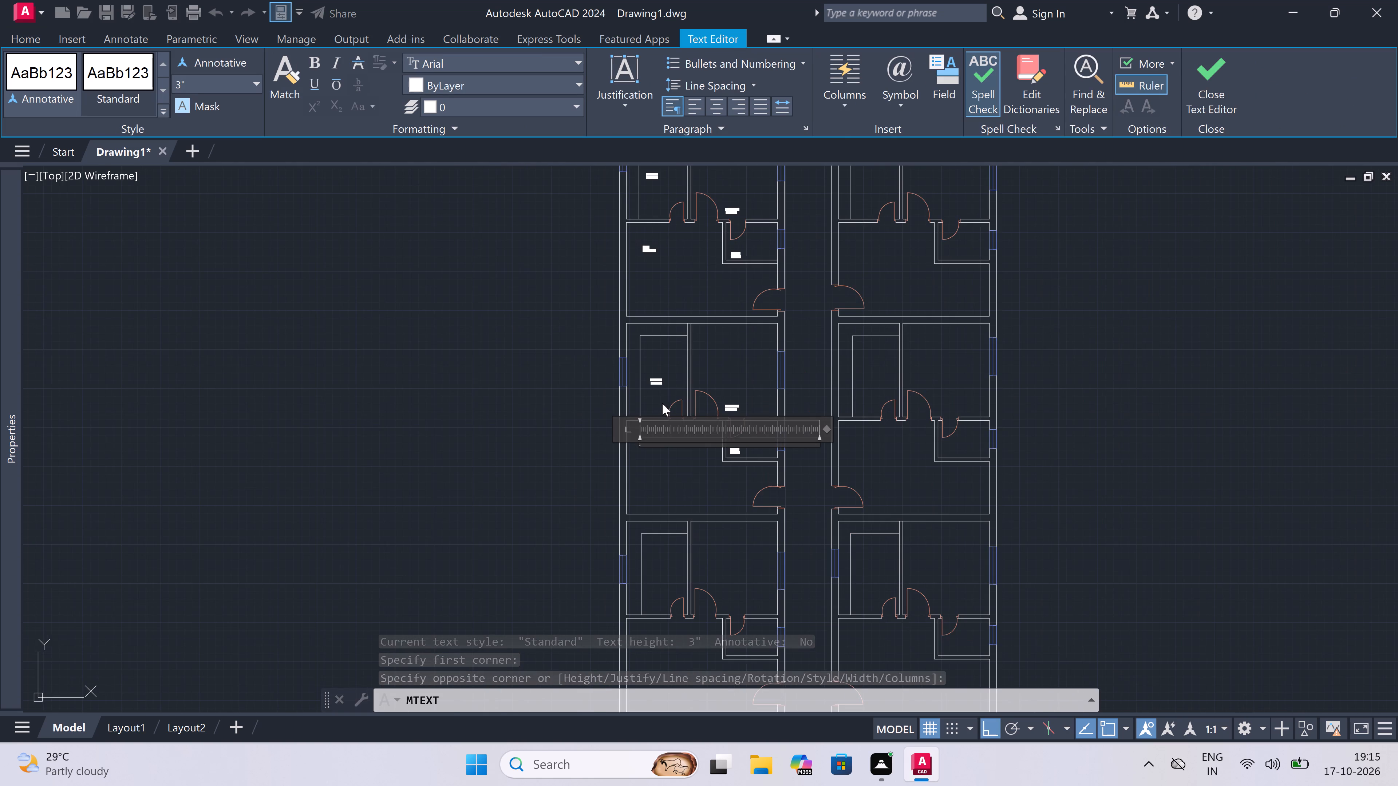
{"action": "scroll", "coordinate": [663, 231], "scroll_direction": "up", "scroll_amount": 3}
{"action": "scroll", "coordinate": [663, 231], "scroll_direction": "down", "scroll_amount": 1}
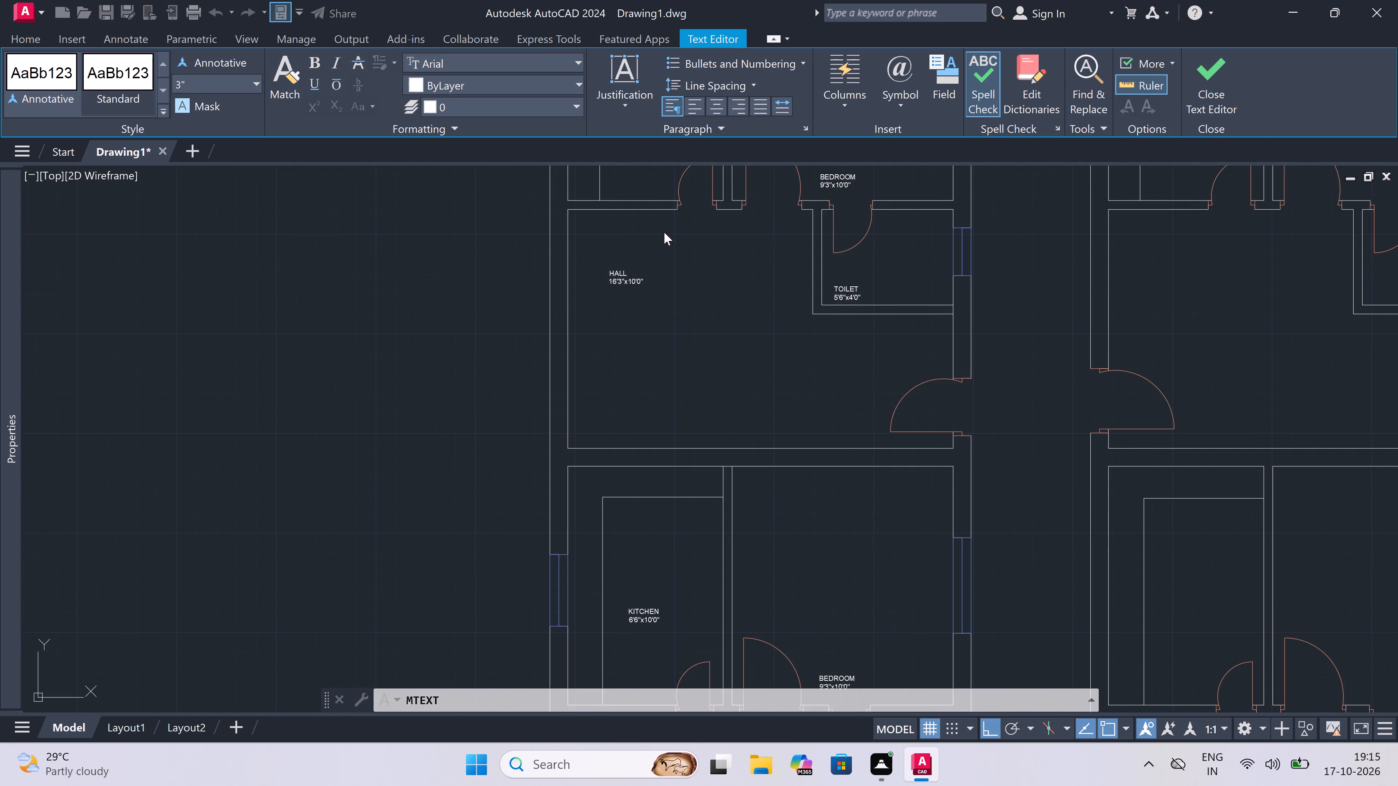
{"action": "scroll", "coordinate": [623, 459], "scroll_direction": "down", "scroll_amount": 1}
{"action": "scroll", "coordinate": [617, 663], "scroll_direction": "up", "scroll_amount": 3}
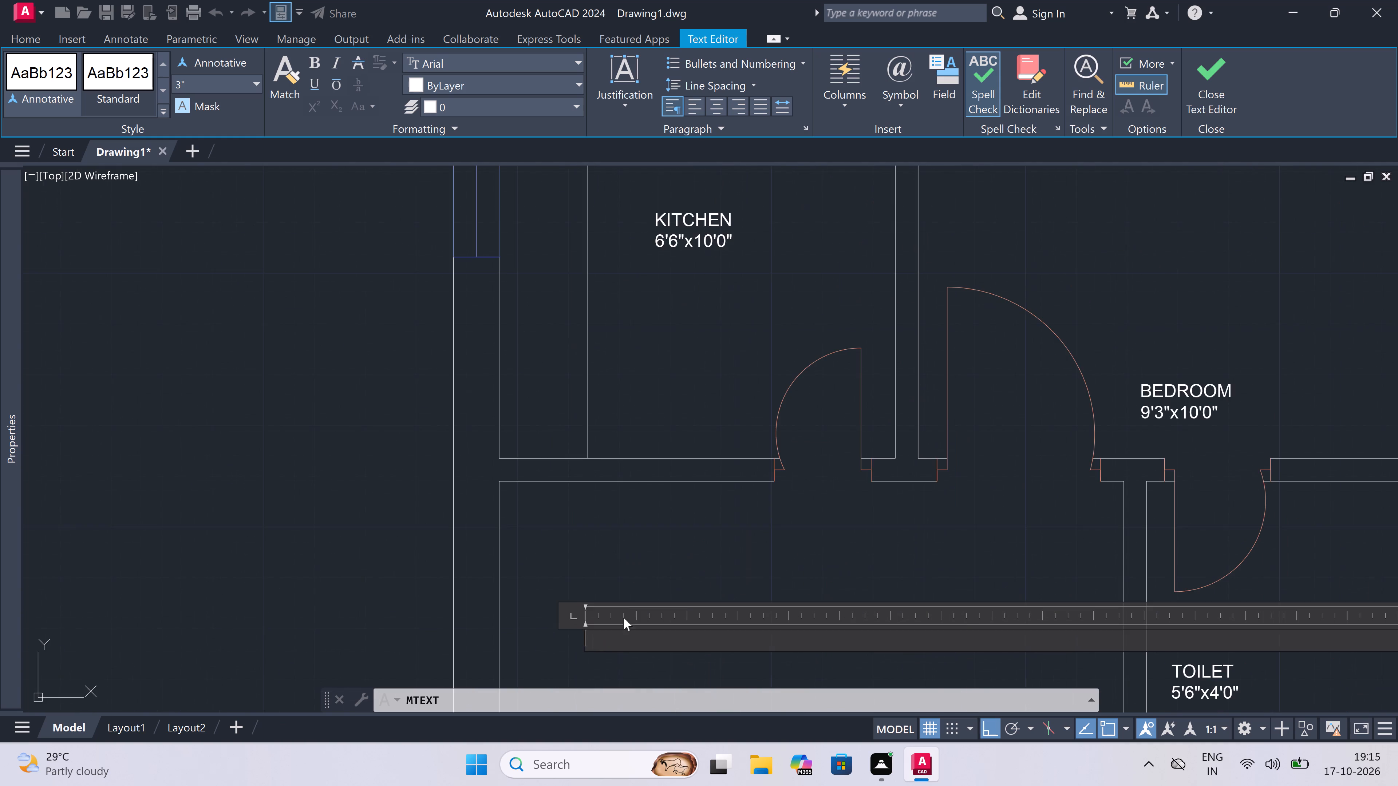
{"action": "scroll", "coordinate": [633, 569], "scroll_direction": "down", "scroll_amount": 3}
{"action": "scroll", "coordinate": [635, 592], "scroll_direction": "up", "scroll_amount": 6}
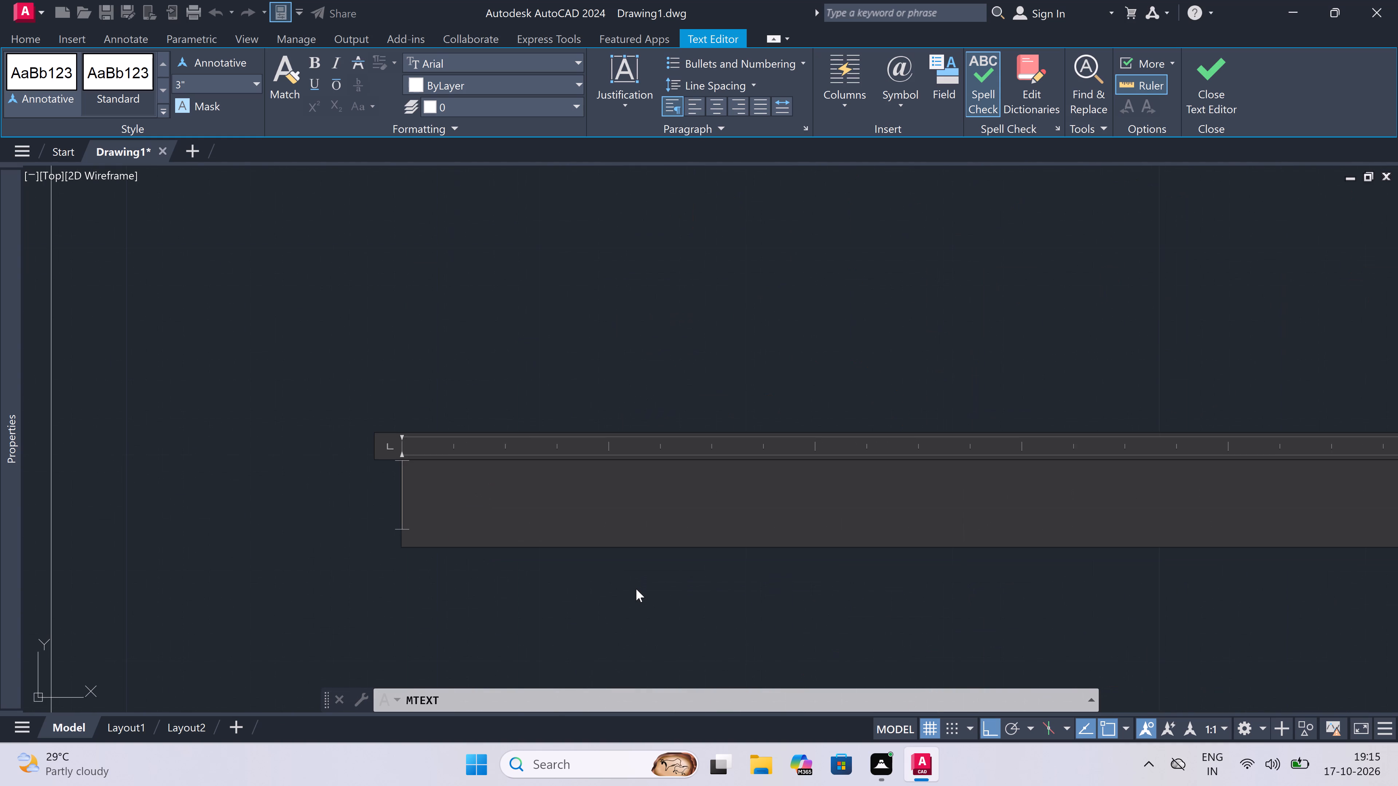
{"action": "type", "text": "HALL"}
{"action": "key", "text": "Return"}
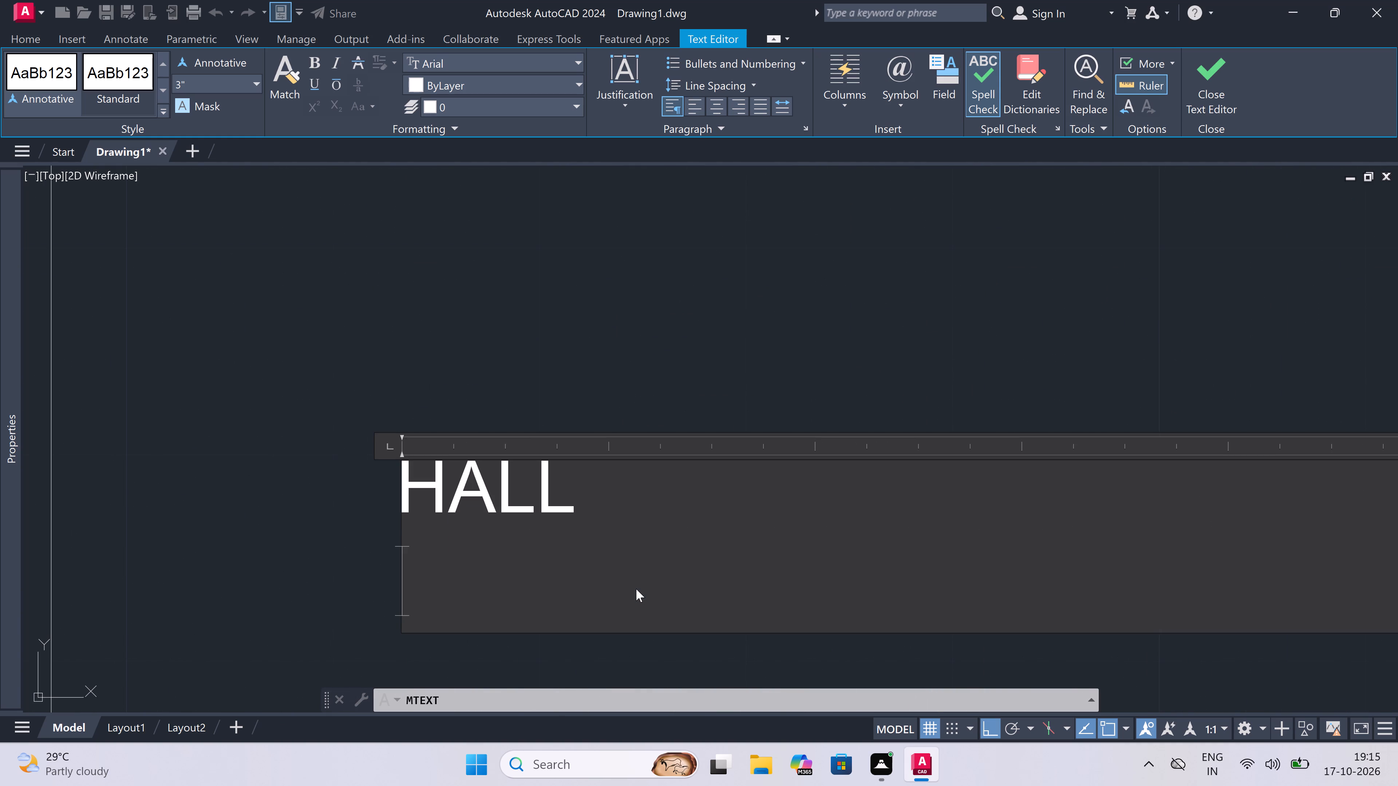
{"action": "key", "text": "1"}
{"action": "type", "text": "6'"}
{"action": "key", "text": "3"}
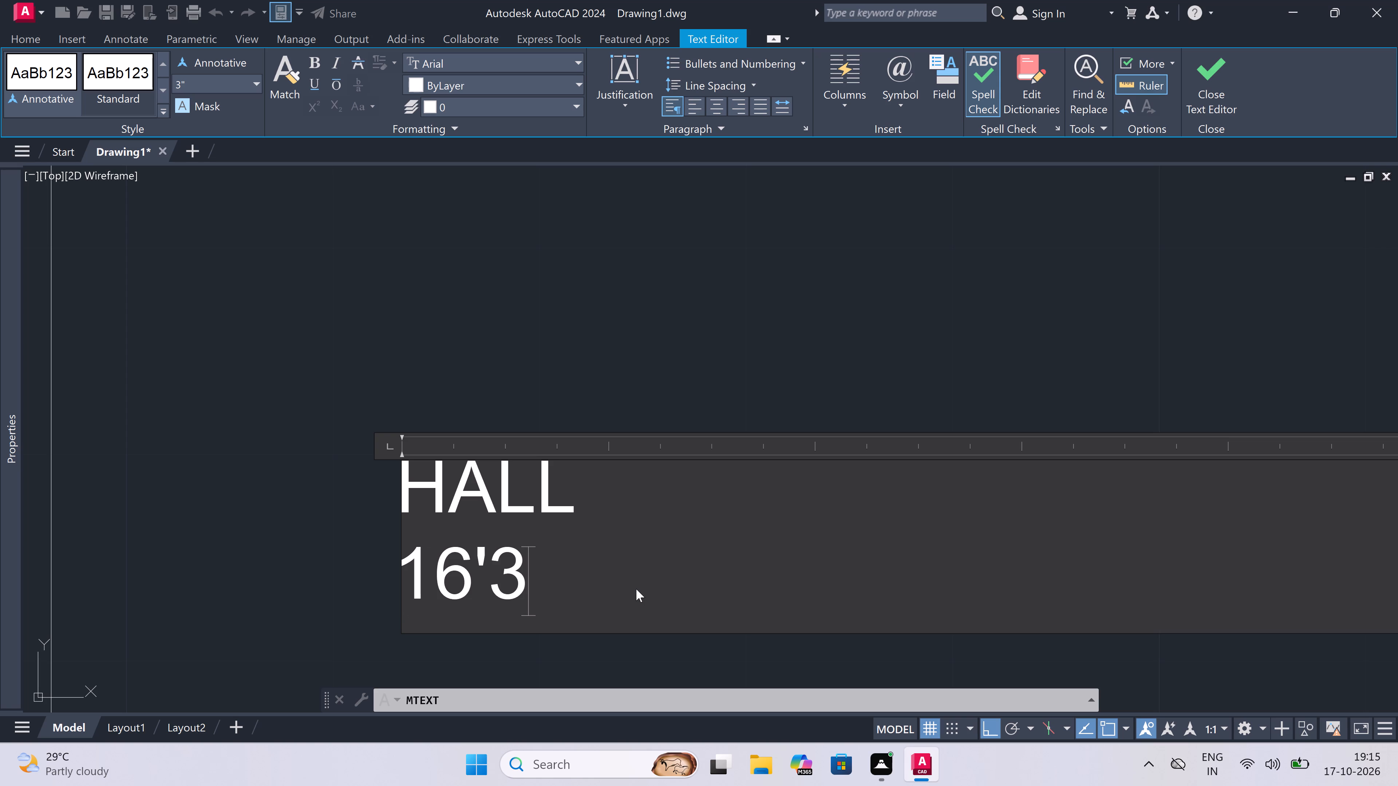
{"action": "key", "text": "shift+quotedbl"}
{"action": "scroll", "coordinate": [624, 643], "scroll_direction": "down", "scroll_amount": 4}
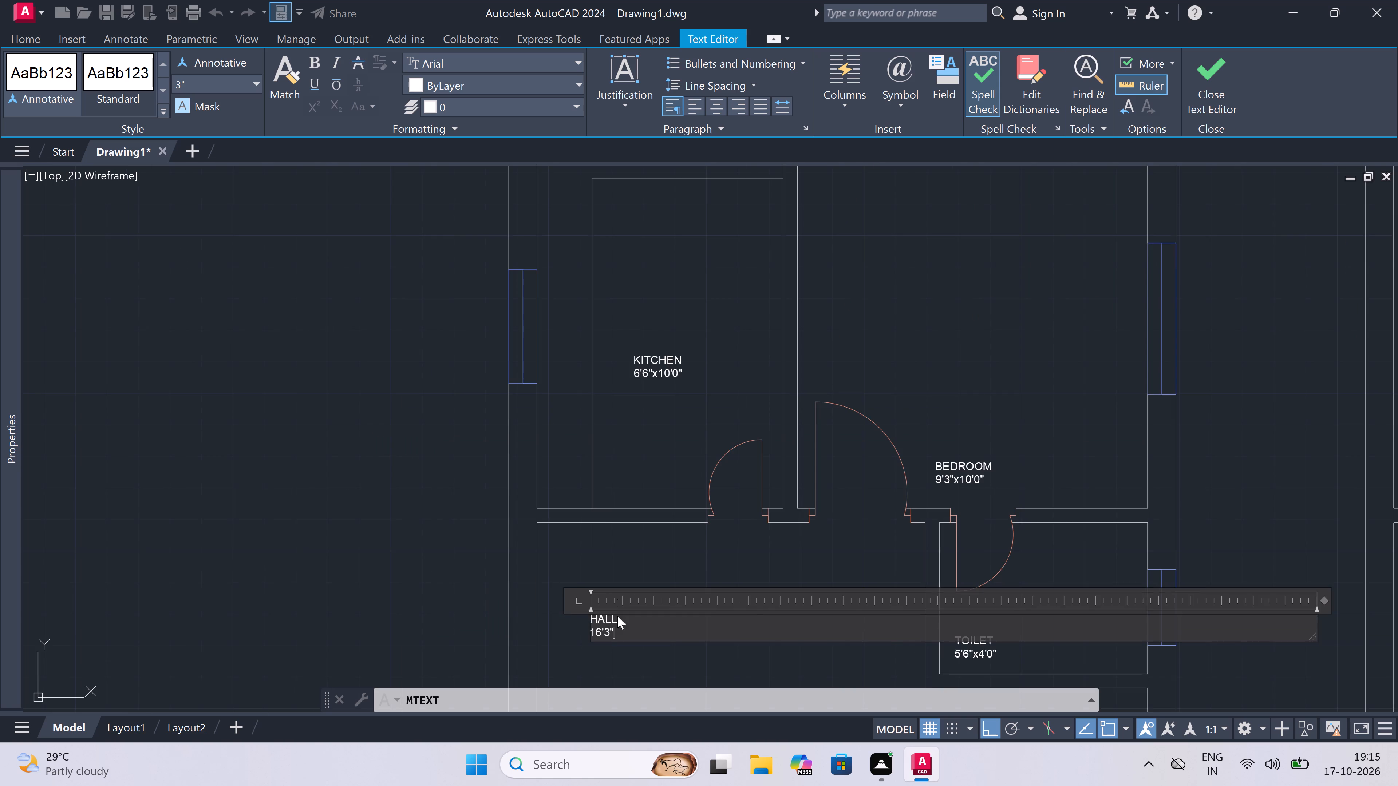
{"action": "scroll", "coordinate": [609, 542], "scroll_direction": "down", "scroll_amount": 5}
{"action": "scroll", "coordinate": [610, 463], "scroll_direction": "up", "scroll_amount": 5}
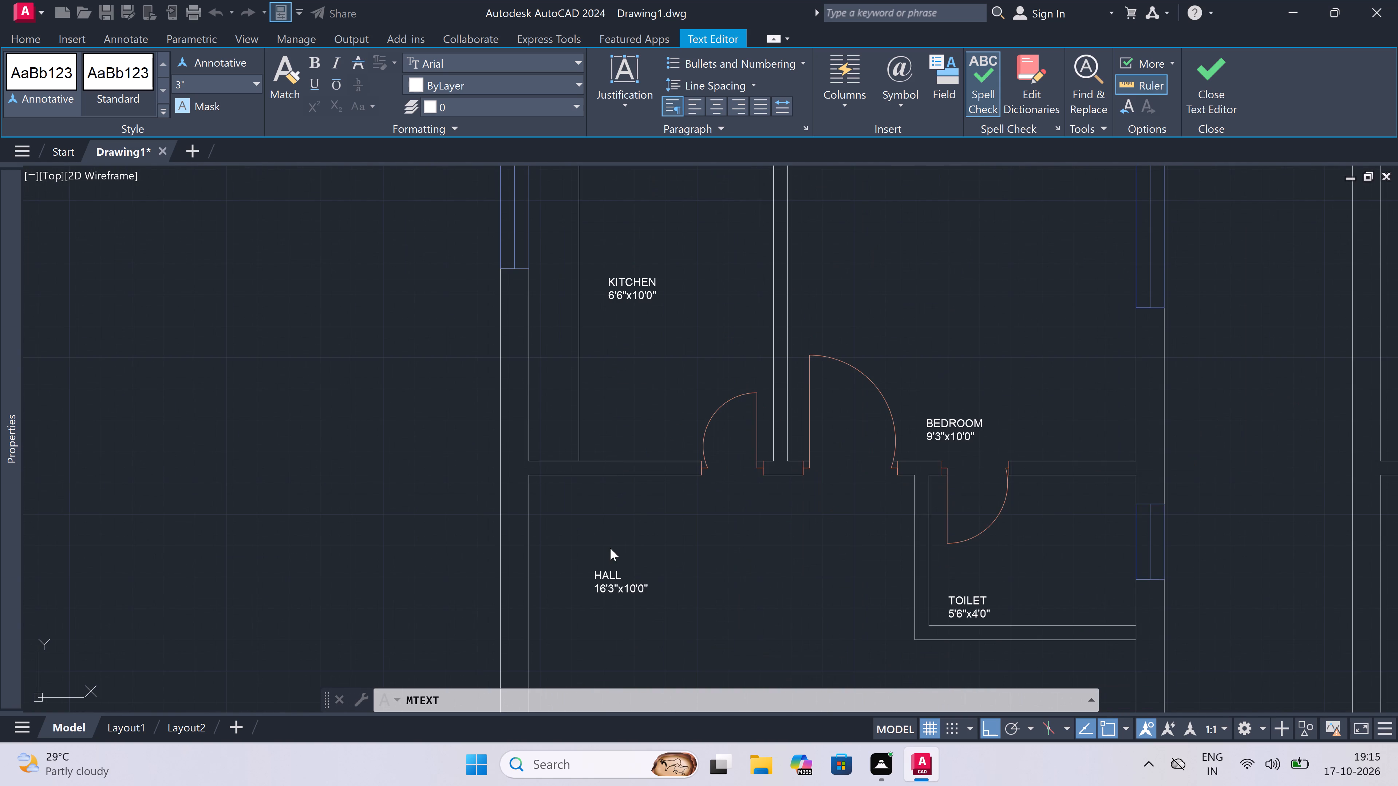
{"action": "scroll", "coordinate": [610, 548], "scroll_direction": "down", "scroll_amount": 5}
{"action": "scroll", "coordinate": [611, 654], "scroll_direction": "up", "scroll_amount": 4}
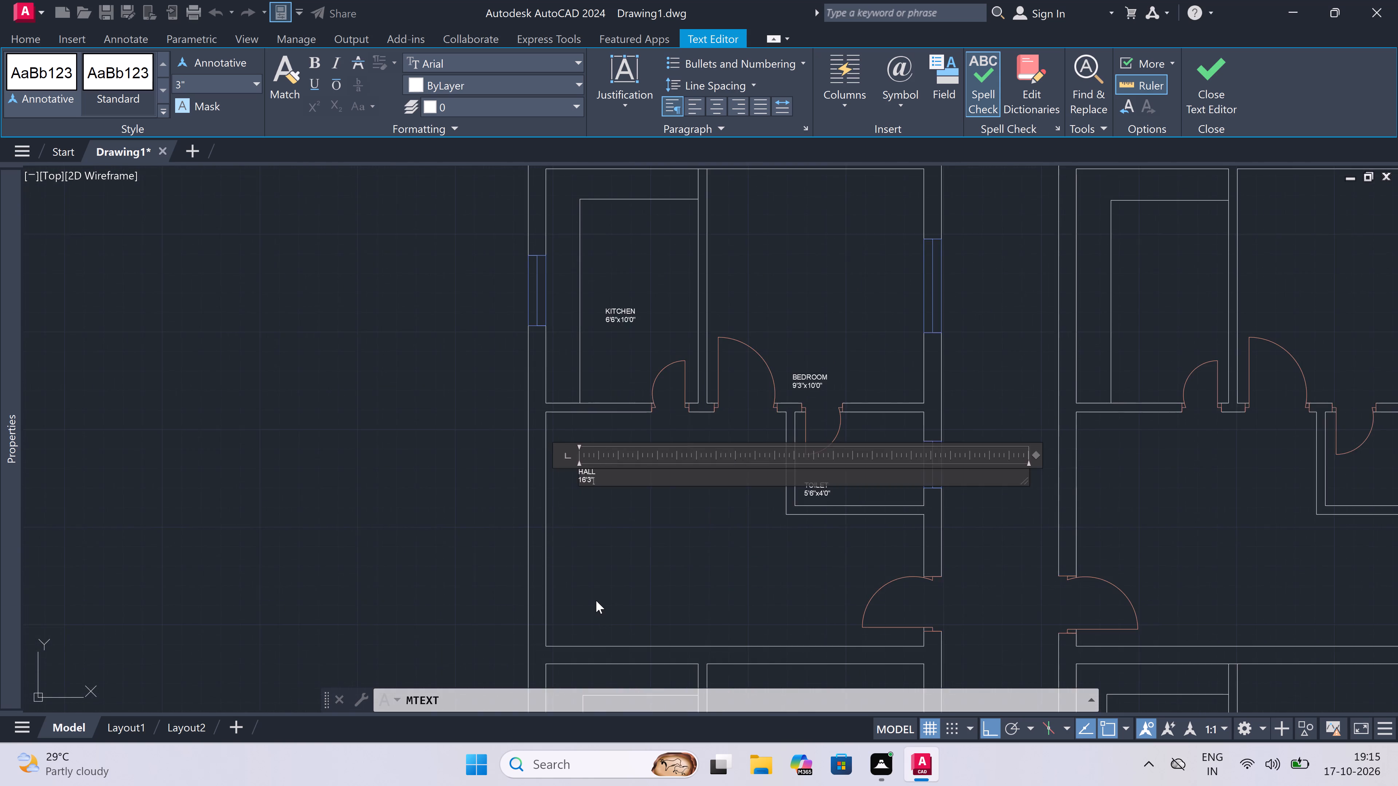
{"action": "scroll", "coordinate": [596, 599], "scroll_direction": "up", "scroll_amount": 3}
{"action": "scroll", "coordinate": [596, 599], "scroll_direction": "down", "scroll_amount": 2}
{"action": "scroll", "coordinate": [596, 457], "scroll_direction": "up", "scroll_amount": 3}
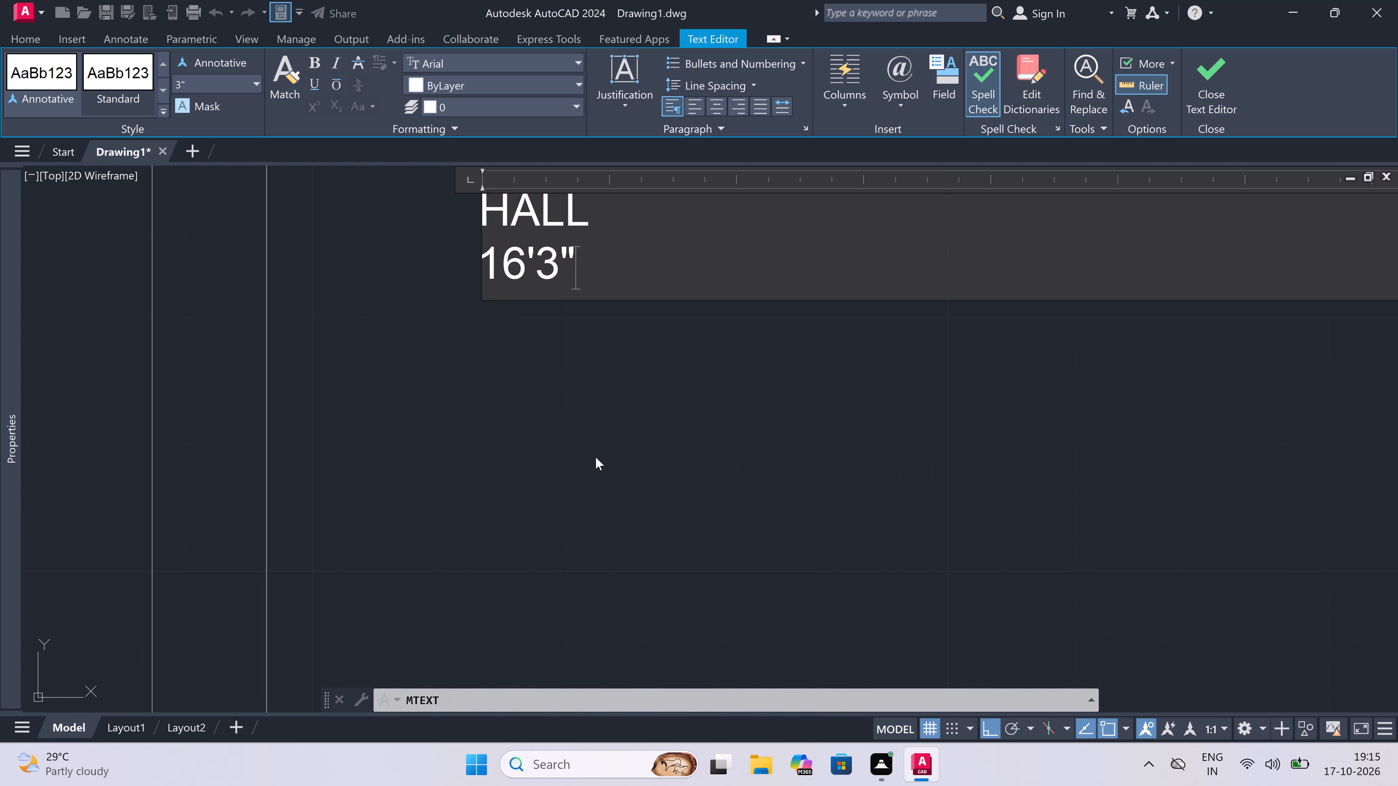
{"action": "scroll", "coordinate": [596, 457], "scroll_direction": "down", "scroll_amount": 1}
{"action": "key", "text": "x"}
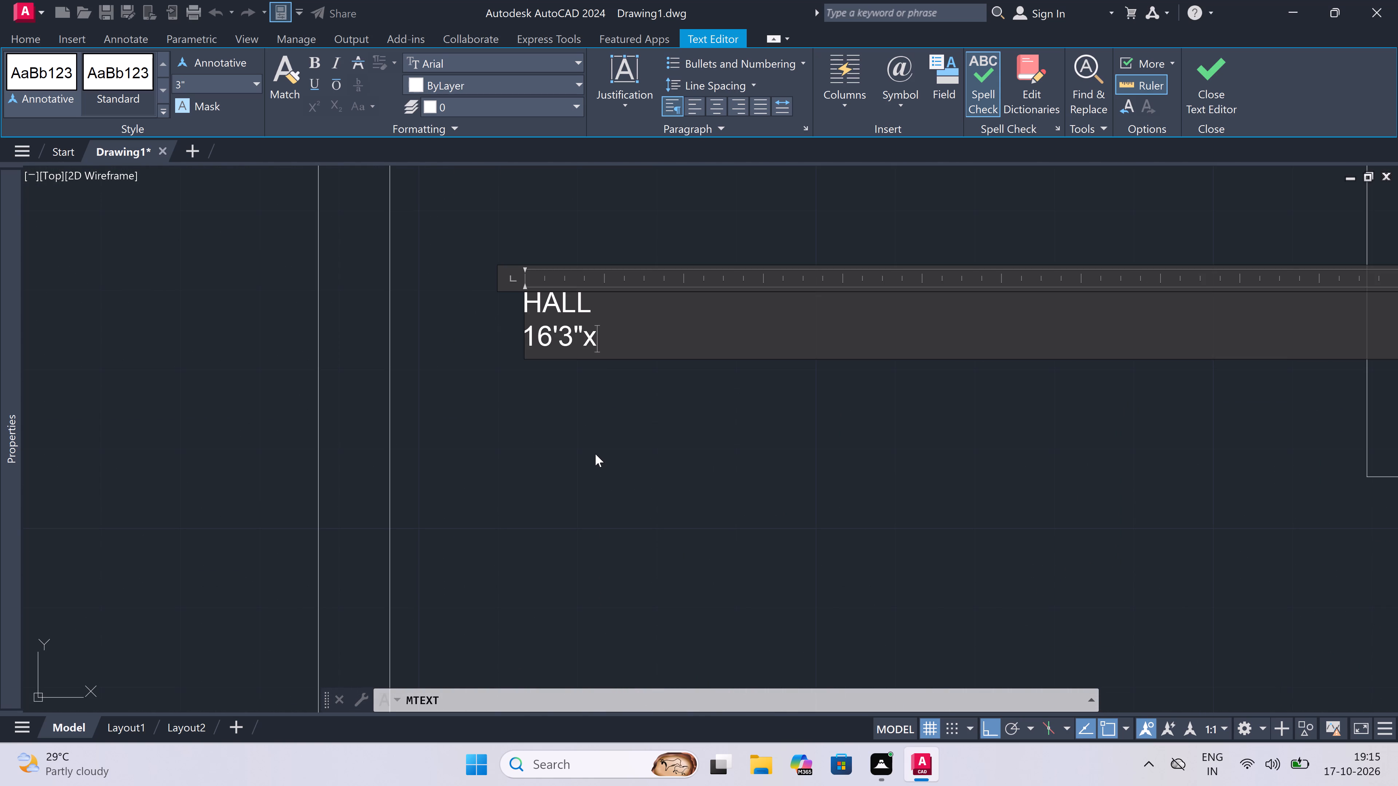
{"action": "type", "text": "10'0\""}
{"action": "left_click", "coordinate": [595, 454]}
Add a two-line multiline text label "KITCHEN" and "6'6"x10'0"" in the northwest room of the fourth plan, directly below the third one.
{"action": "scroll", "coordinate": [588, 424], "scroll_direction": "down", "scroll_amount": 5}
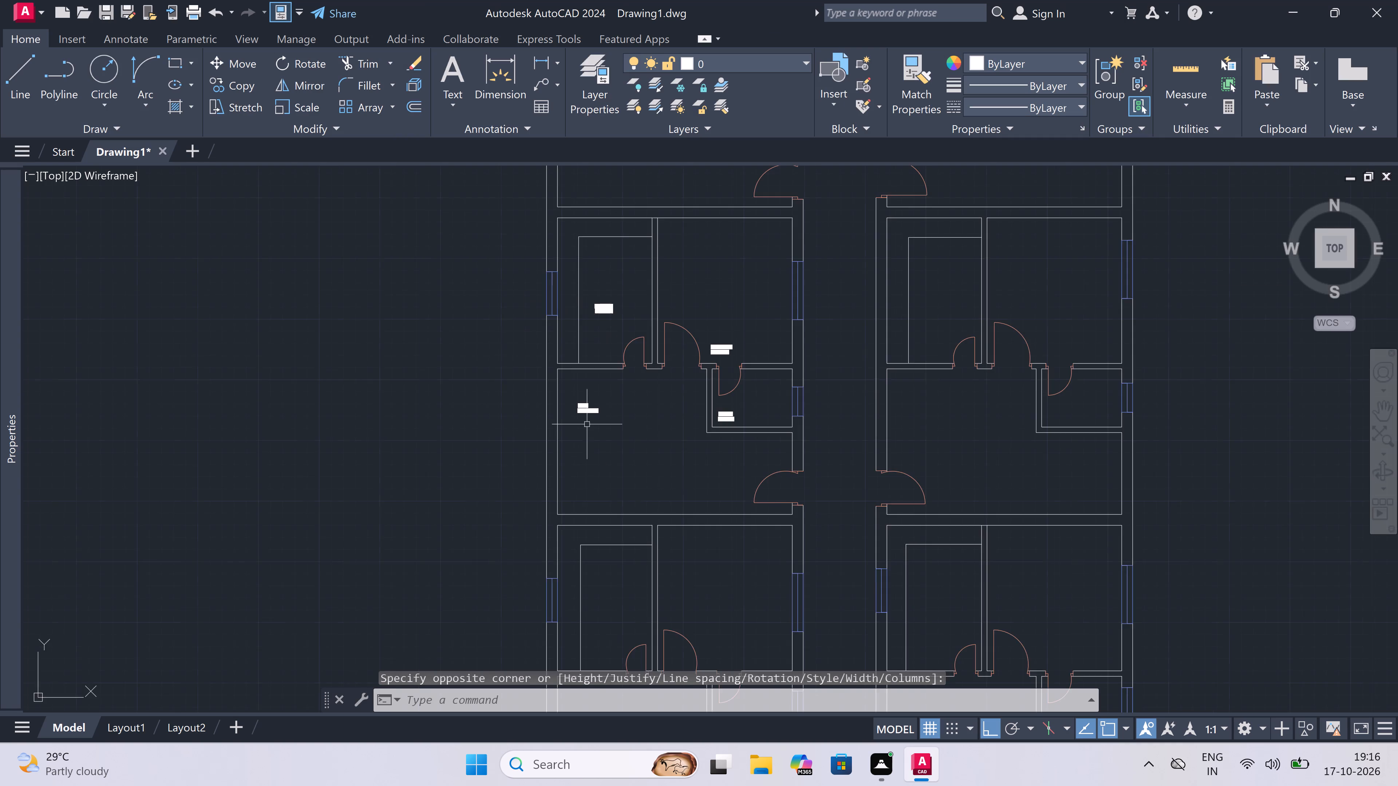
{"action": "scroll", "coordinate": [589, 424], "scroll_direction": "down", "scroll_amount": 3}
{"action": "scroll", "coordinate": [590, 483], "scroll_direction": "up", "scroll_amount": 3}
{"action": "scroll", "coordinate": [609, 427], "scroll_direction": "up", "scroll_amount": 2}
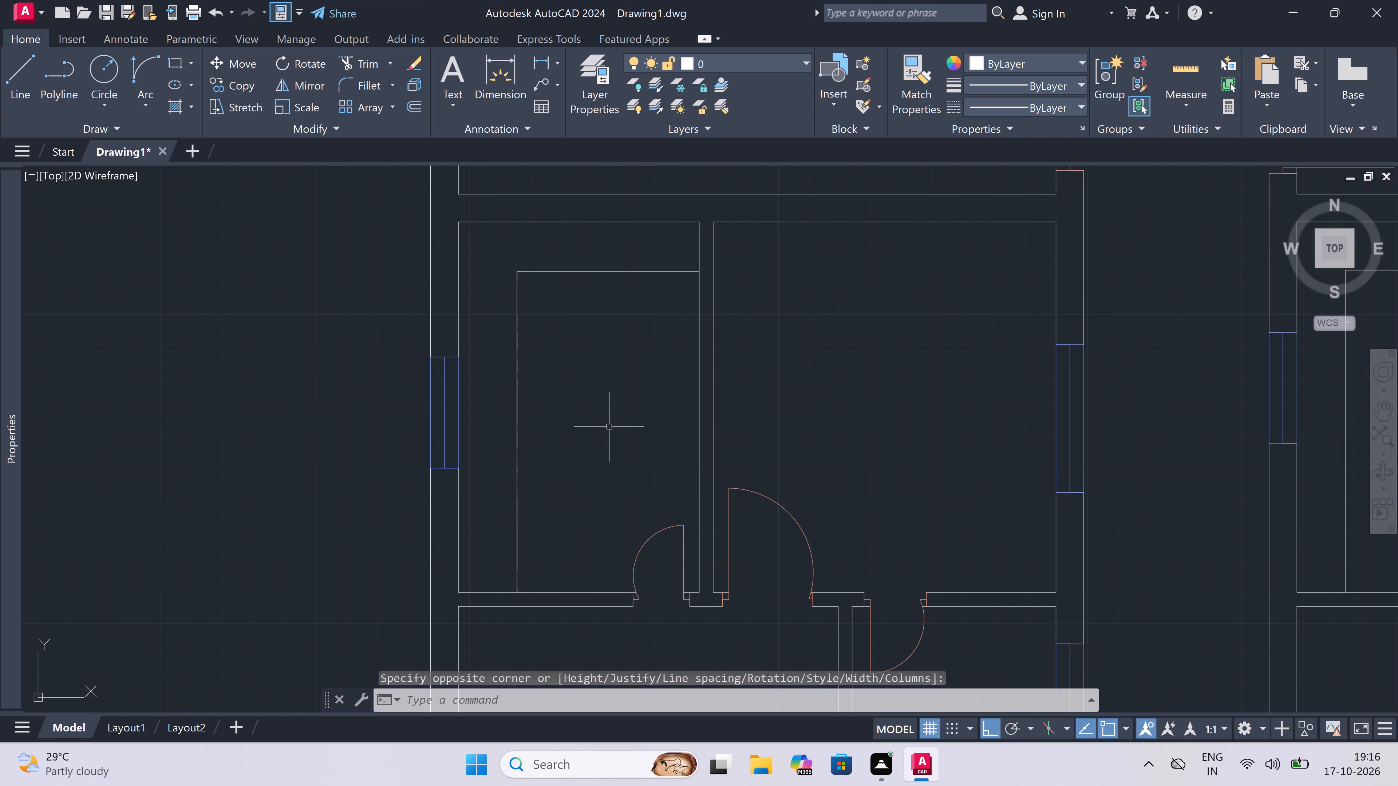
{"action": "key", "text": "space"}
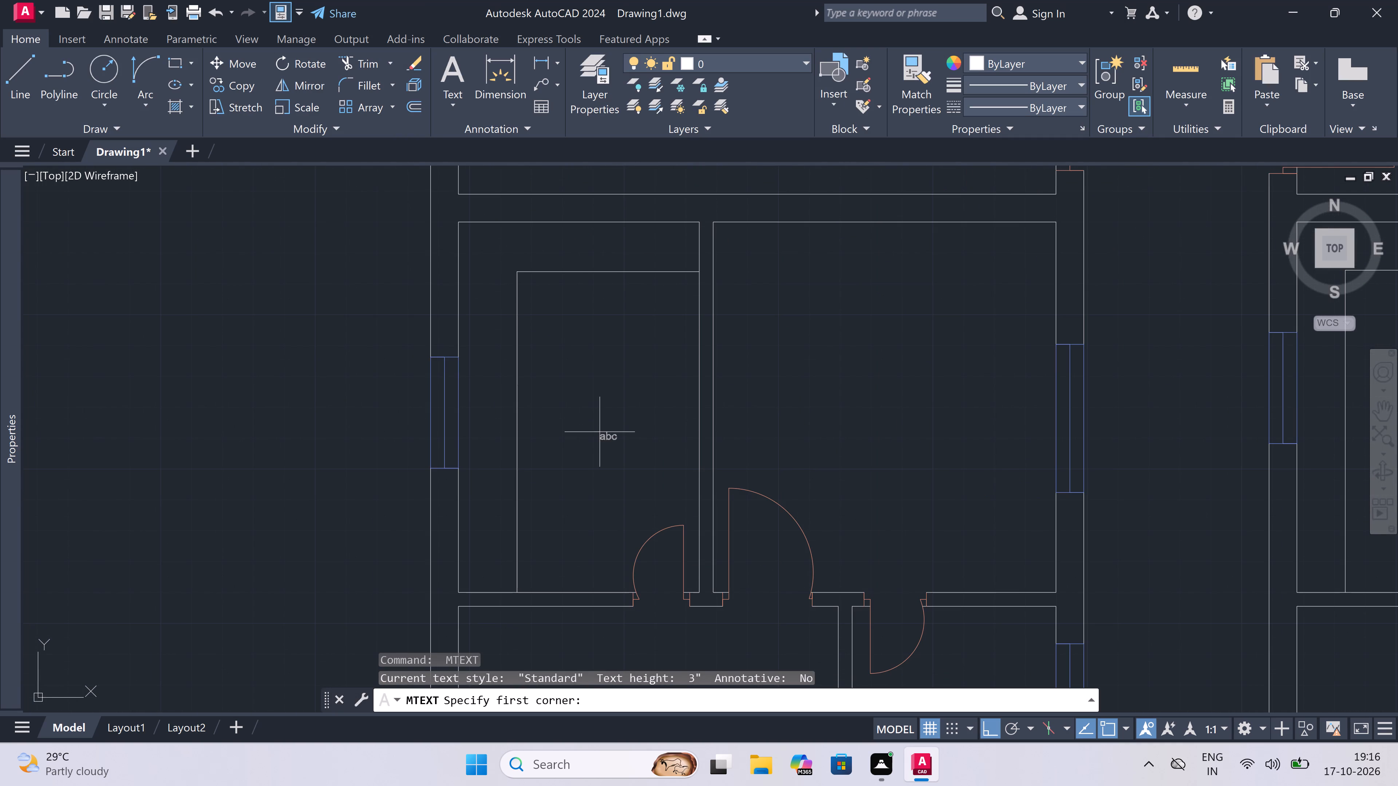
{"action": "left_click", "coordinate": [547, 438]}
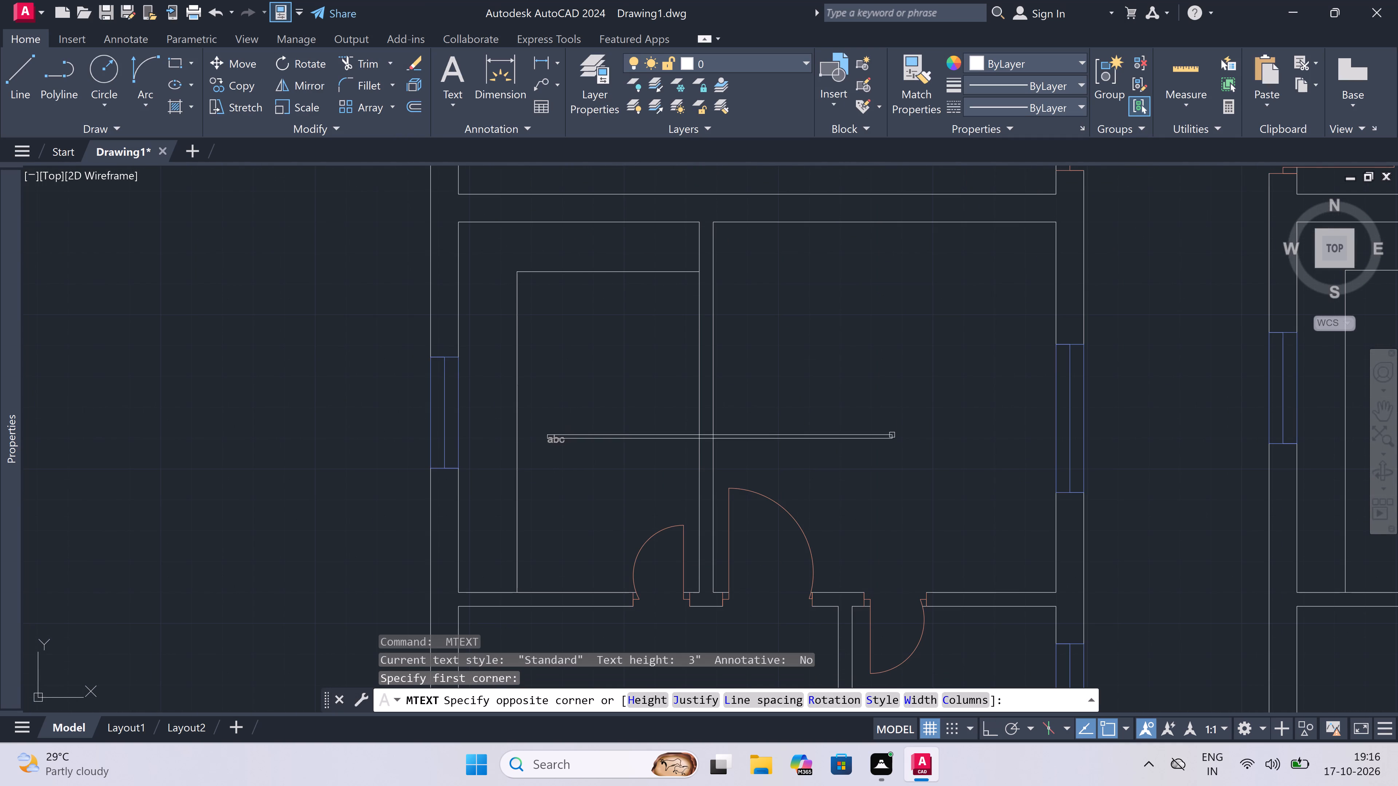
{"action": "left_click", "coordinate": [968, 434]}
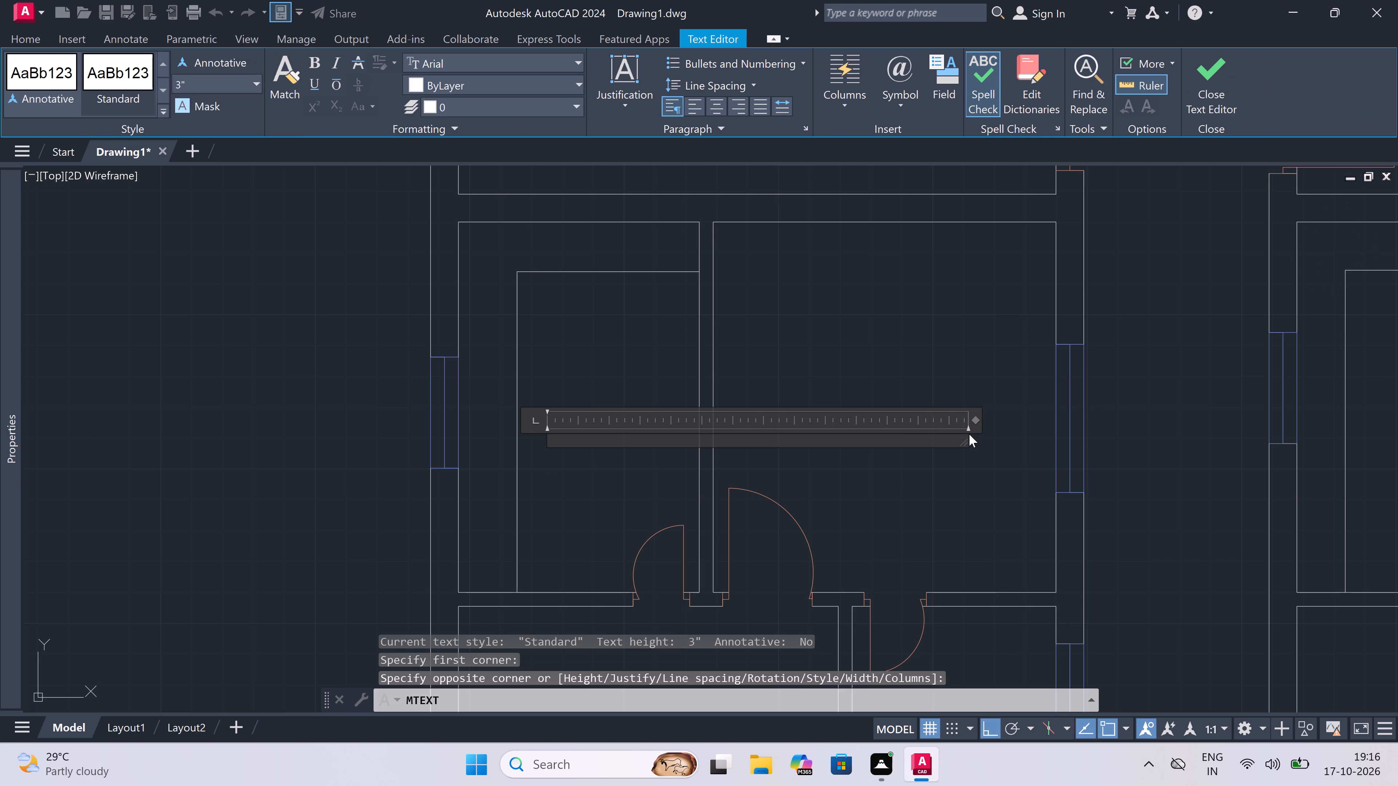
{"action": "type", "text": "KITCHEN"}
{"action": "key", "text": "Return"}
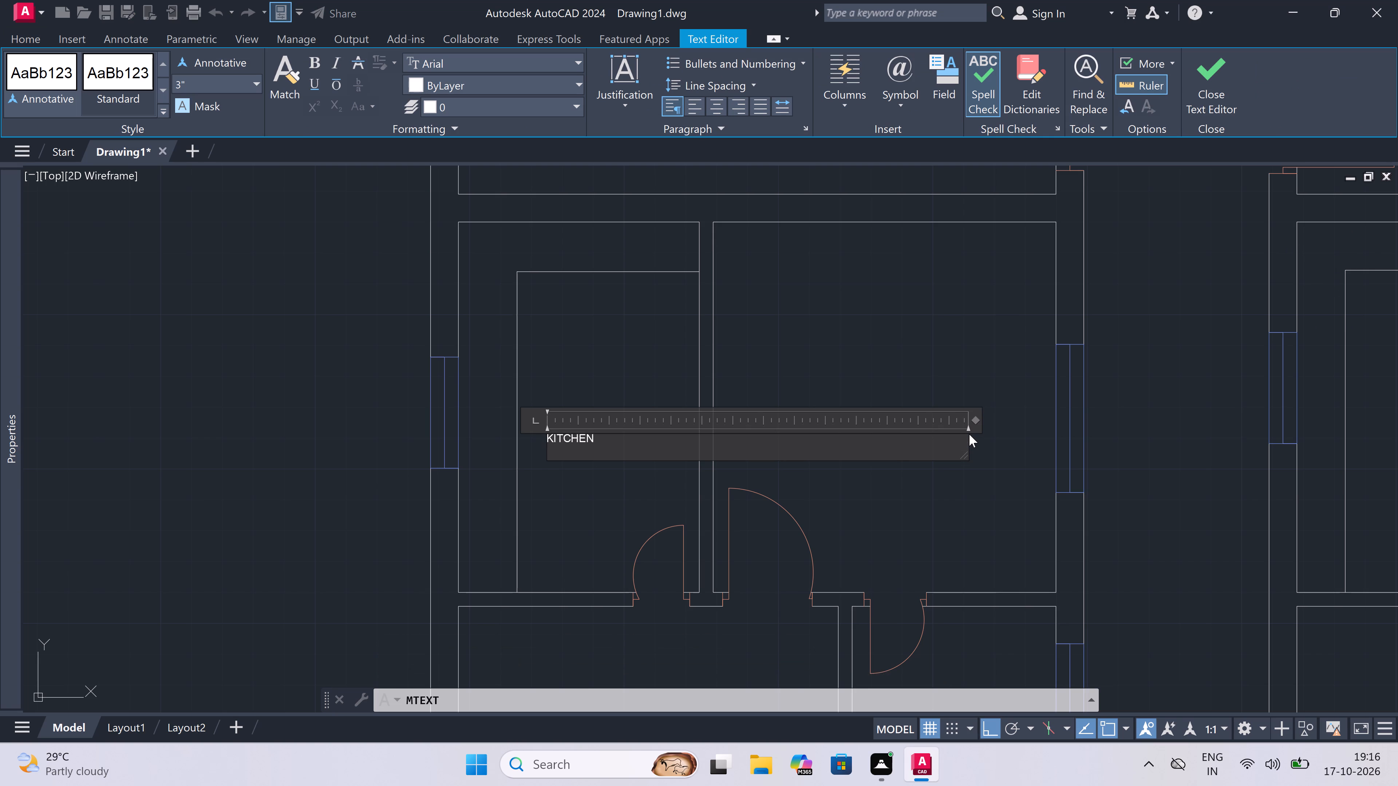
{"action": "type", "text": "6'6"}
{"action": "type", "text": "\"x10"}
{"action": "type", "text": "'0\""}
{"action": "left_click", "coordinate": [564, 529]}
Add a two-line multiline text label "BEDROOM" and "9'3"x10'0"" in the lower part of the fourth plan's room east of the kitchen.
{"action": "key", "text": "space"}
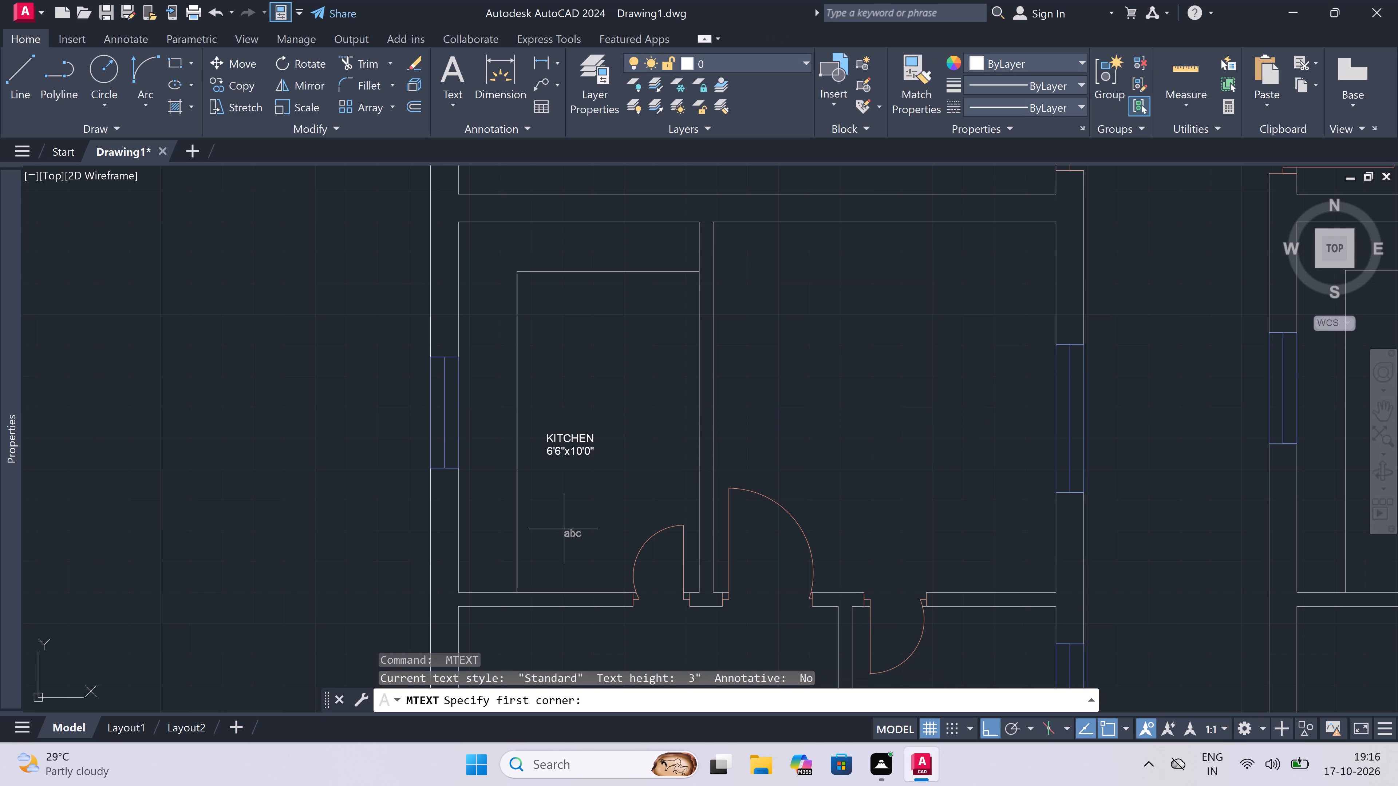
{"action": "scroll", "coordinate": [564, 529], "scroll_direction": "down", "scroll_amount": 2}
{"action": "scroll", "coordinate": [777, 542], "scroll_direction": "up", "scroll_amount": 2}
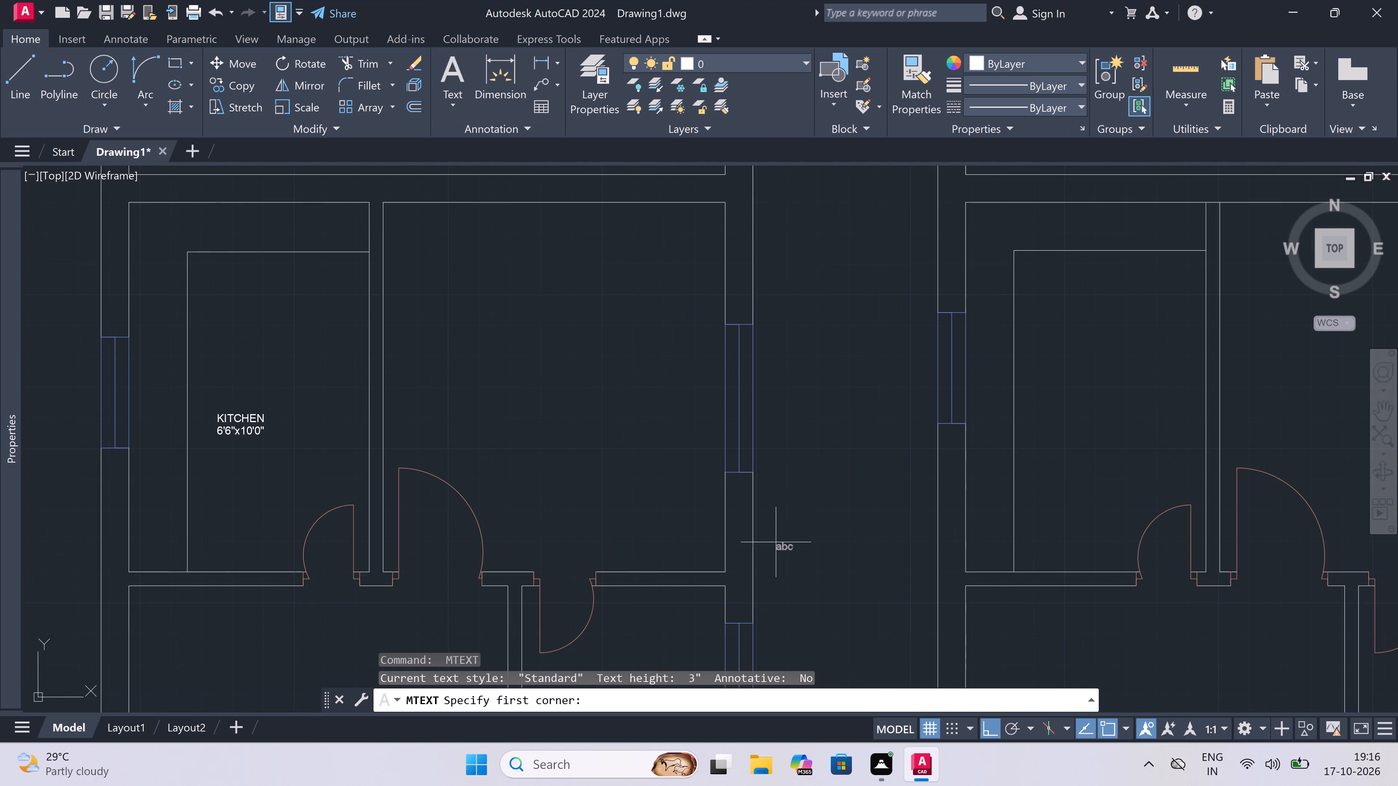
{"action": "left_click", "coordinate": [506, 529]}
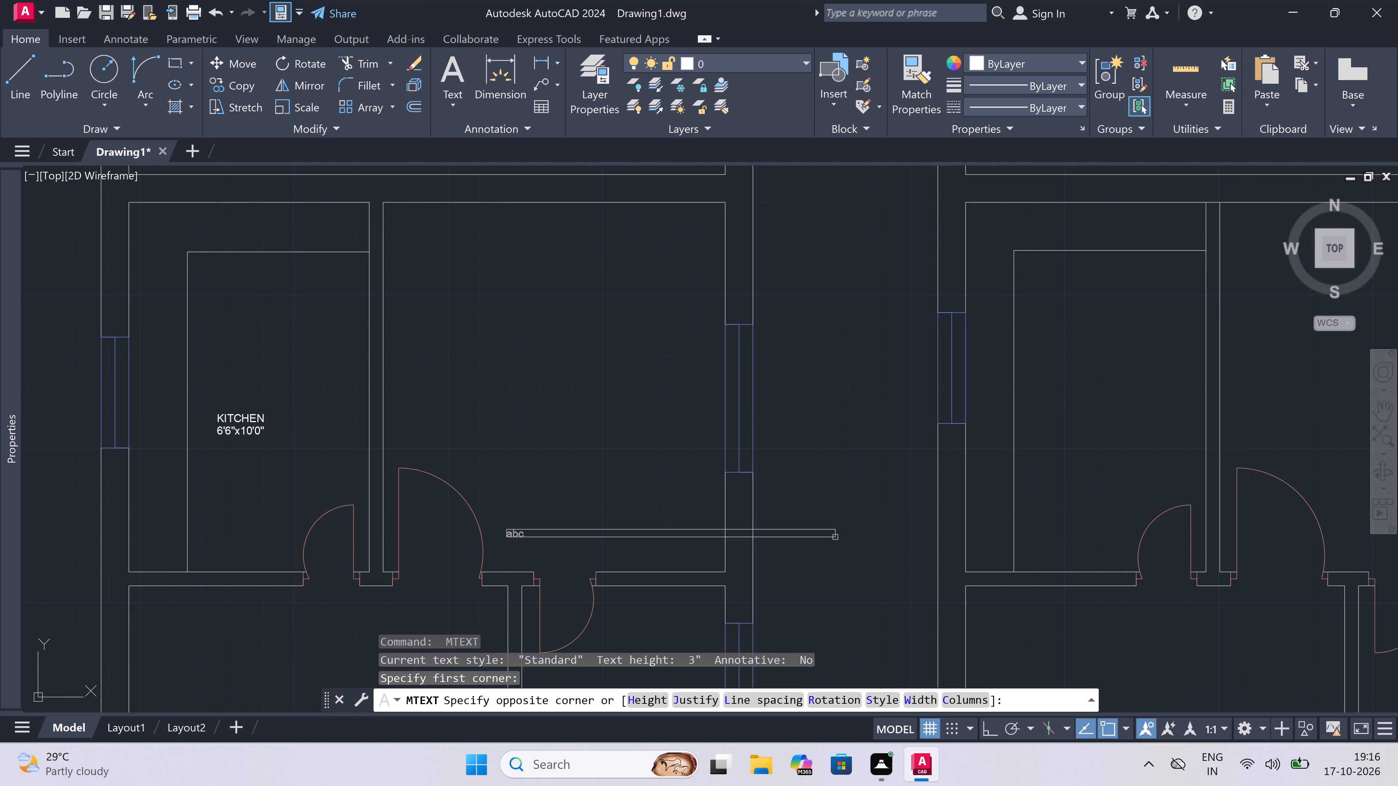
{"action": "left_click", "coordinate": [854, 536]}
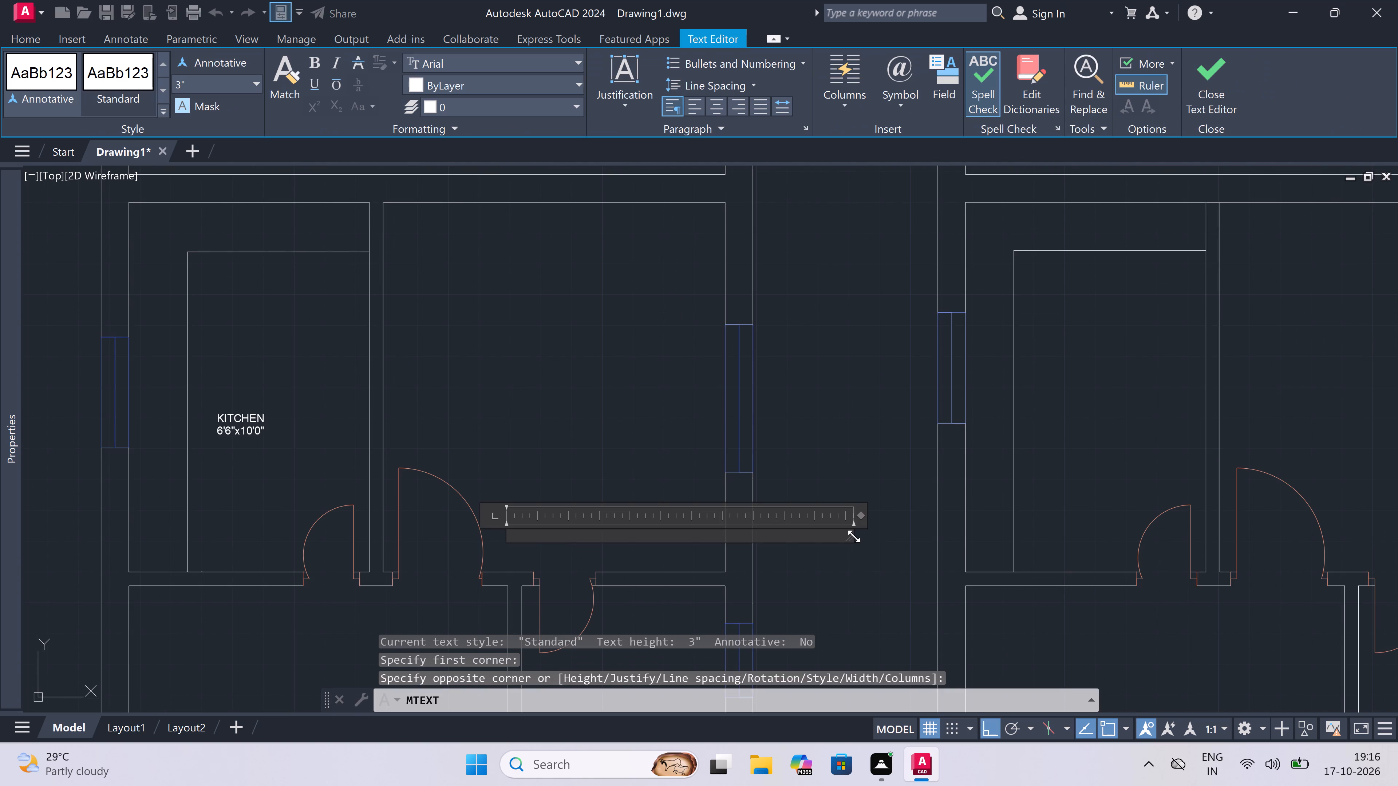
{"action": "type", "text": "BEDROOM"}
{"action": "key", "text": "Return"}
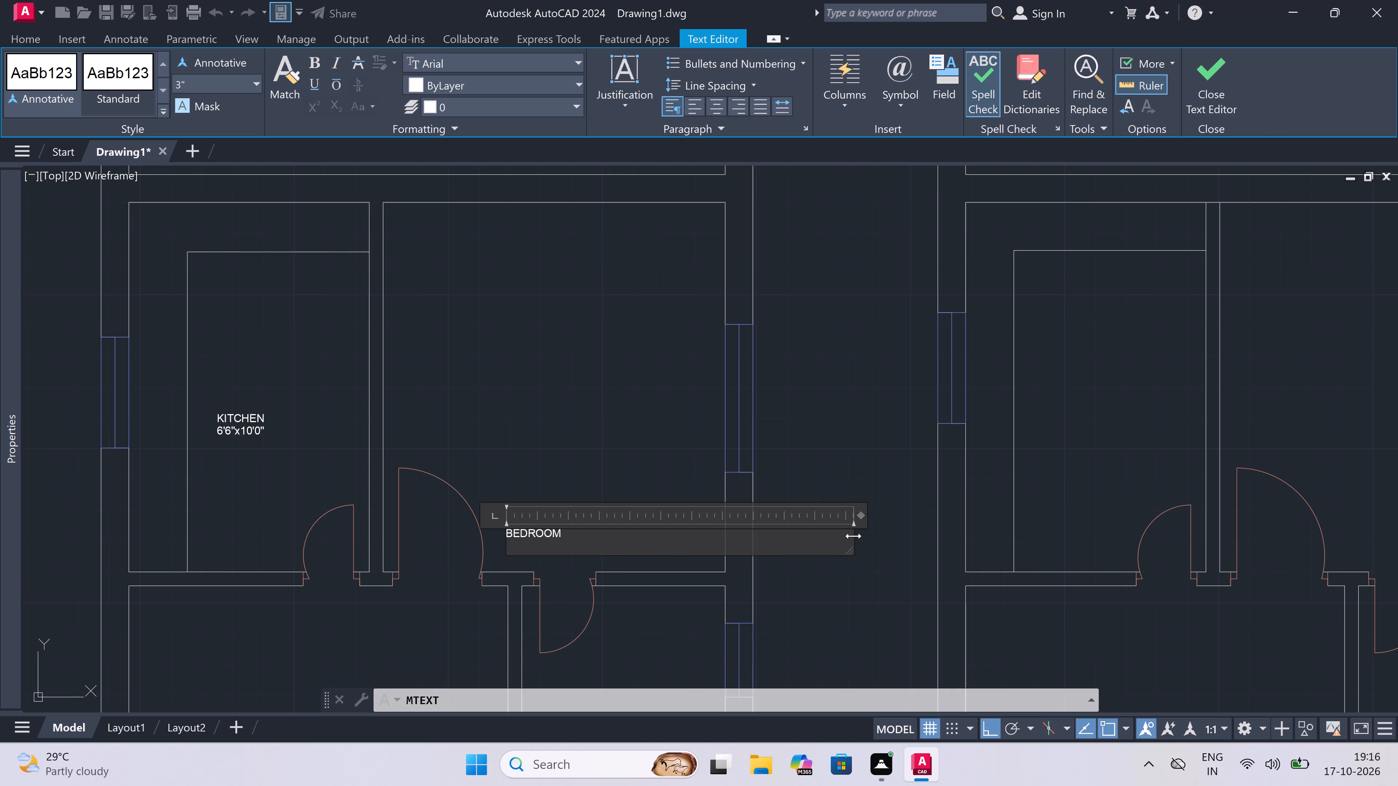
{"action": "type", "text": "9'3"}
{"action": "key", "text": "shift+quotedbl"}
{"action": "type", "text": "x10'"}
{"action": "type", "text": "0\""}
{"action": "scroll", "coordinate": [540, 566], "scroll_direction": "up", "scroll_amount": 4}
{"action": "left_click", "coordinate": [581, 532]}
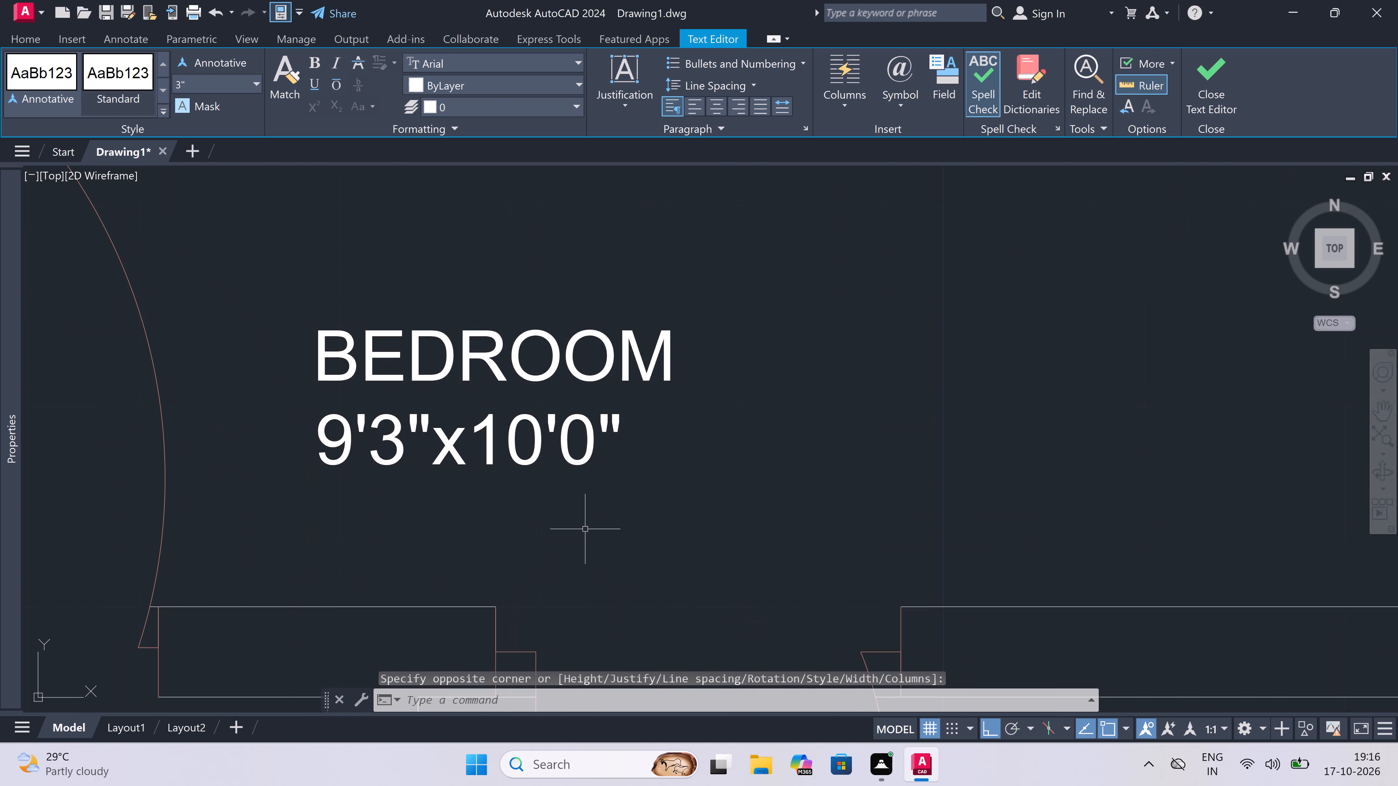
{"action": "scroll", "coordinate": [670, 457], "scroll_direction": "down", "scroll_amount": 8}
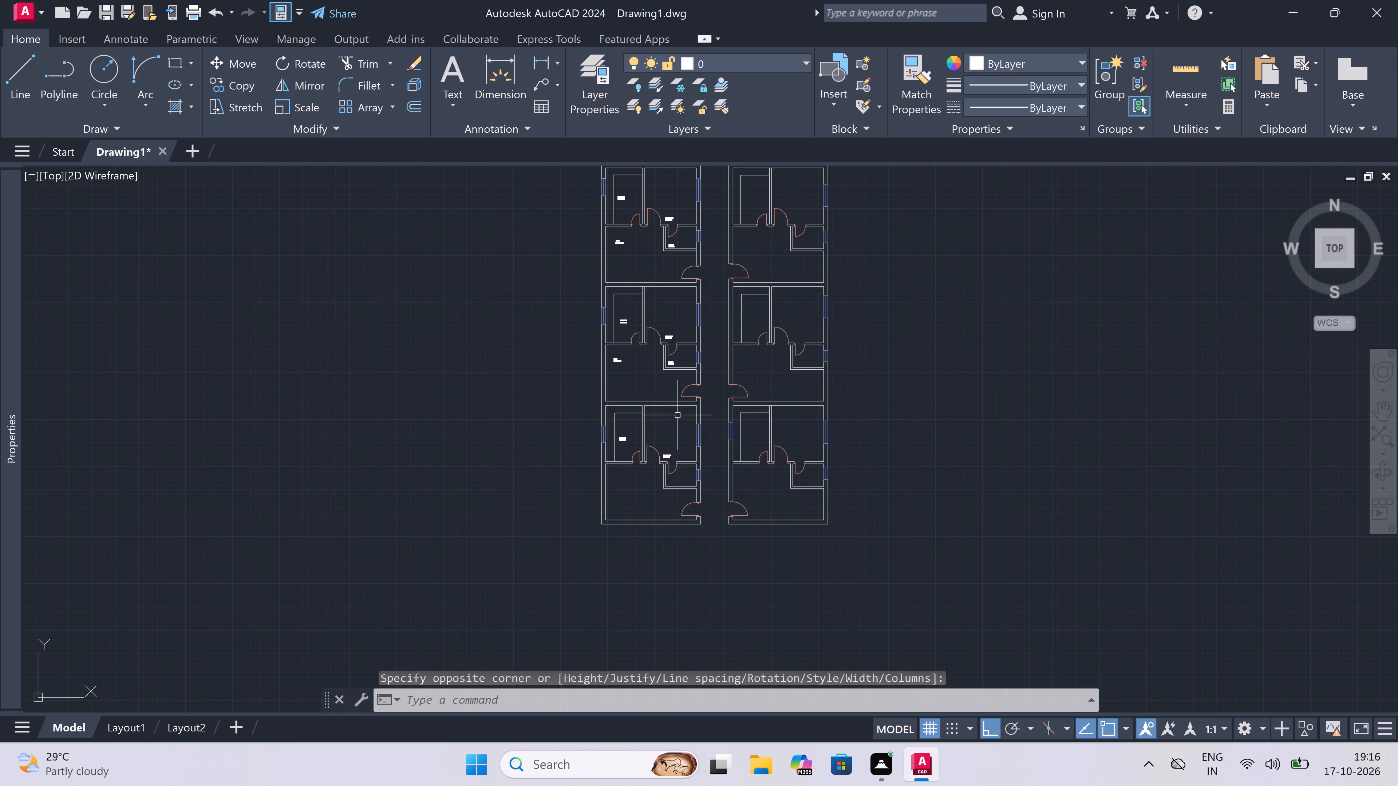
Add a two-line multiline text label "TOILET" and "5'6"x4'0"" in the small room south of the fourth plan's bedroom, below its door.
{"action": "scroll", "coordinate": [593, 352], "scroll_direction": "up", "scroll_amount": 4}
{"action": "scroll", "coordinate": [593, 355], "scroll_direction": "down", "scroll_amount": 4}
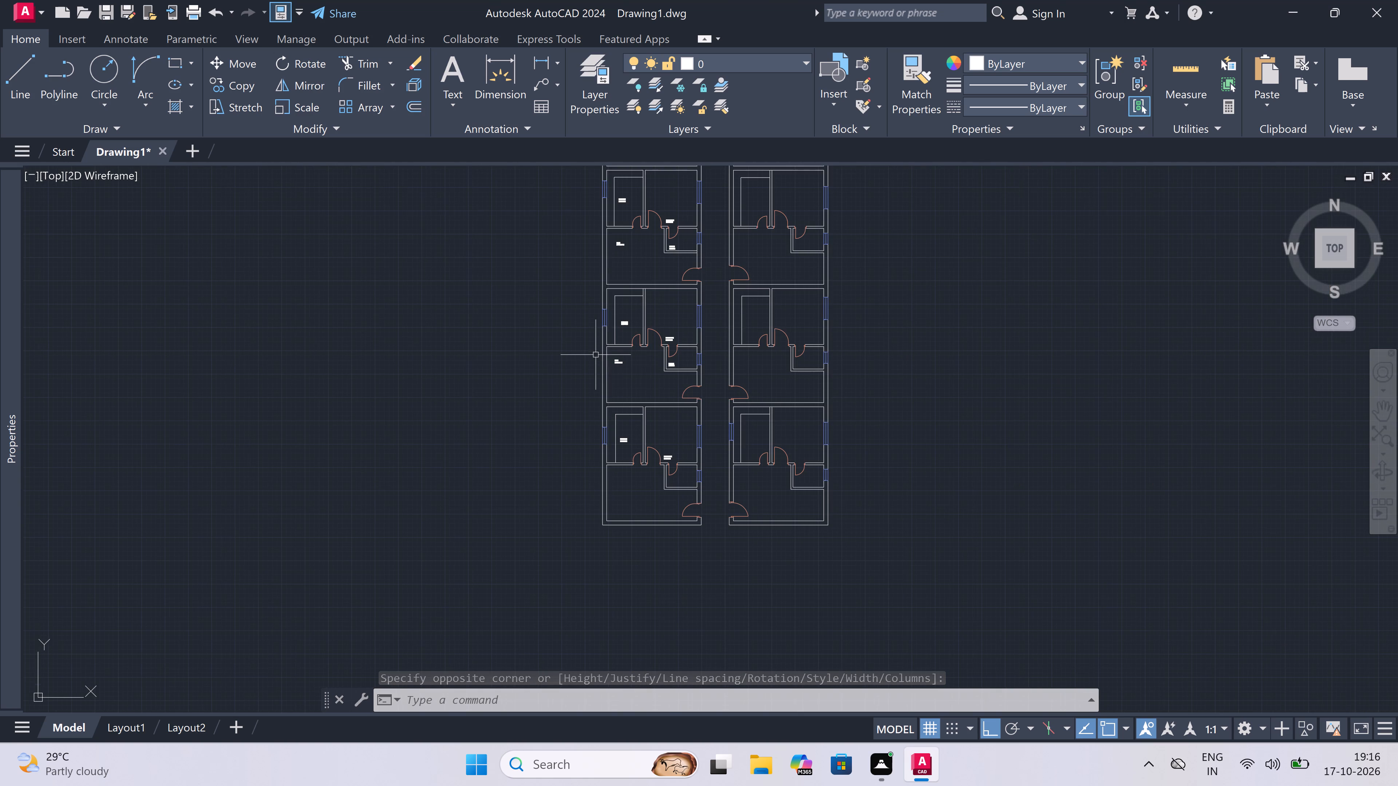
{"action": "scroll", "coordinate": [684, 472], "scroll_direction": "up", "scroll_amount": 4}
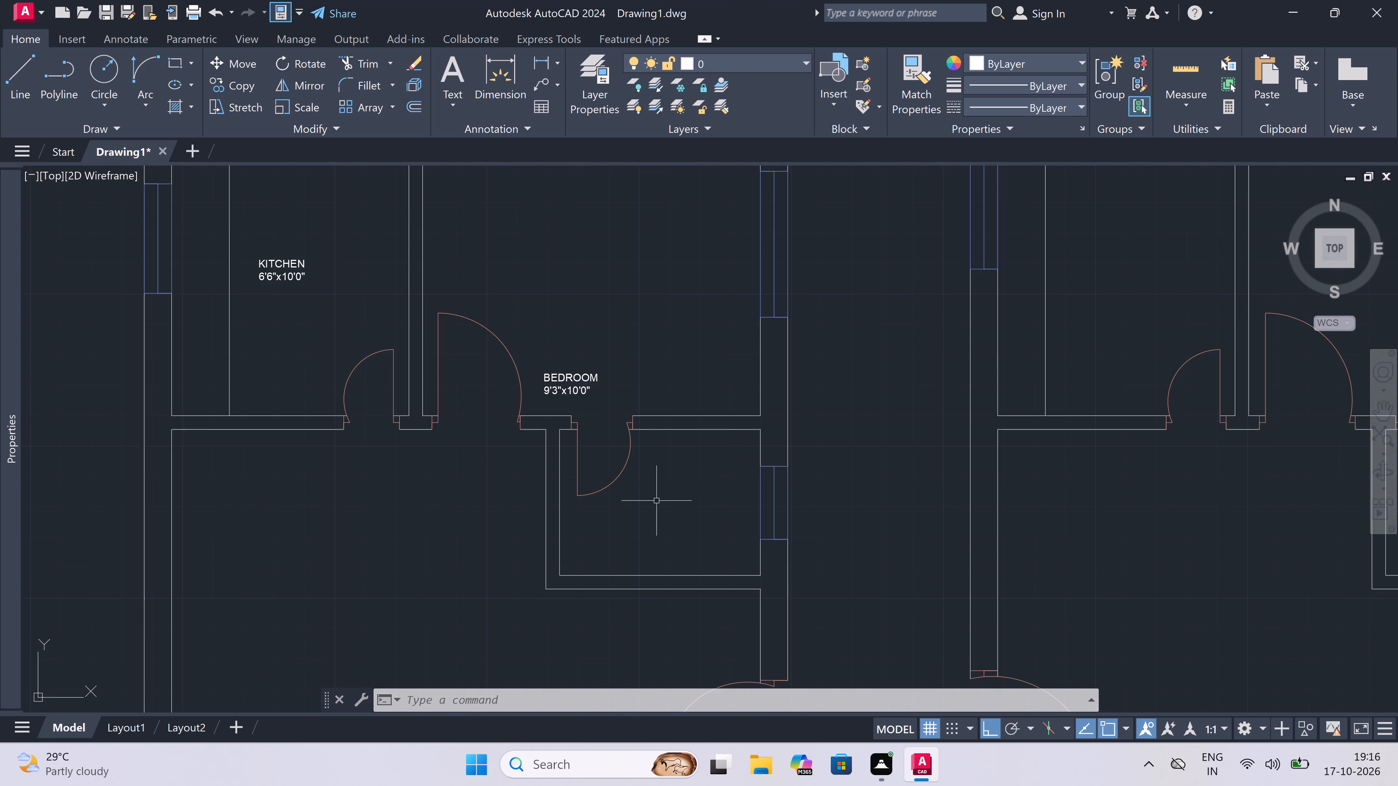
{"action": "scroll", "coordinate": [650, 507], "scroll_direction": "down", "scroll_amount": 2}
{"action": "scroll", "coordinate": [639, 521], "scroll_direction": "up", "scroll_amount": 3}
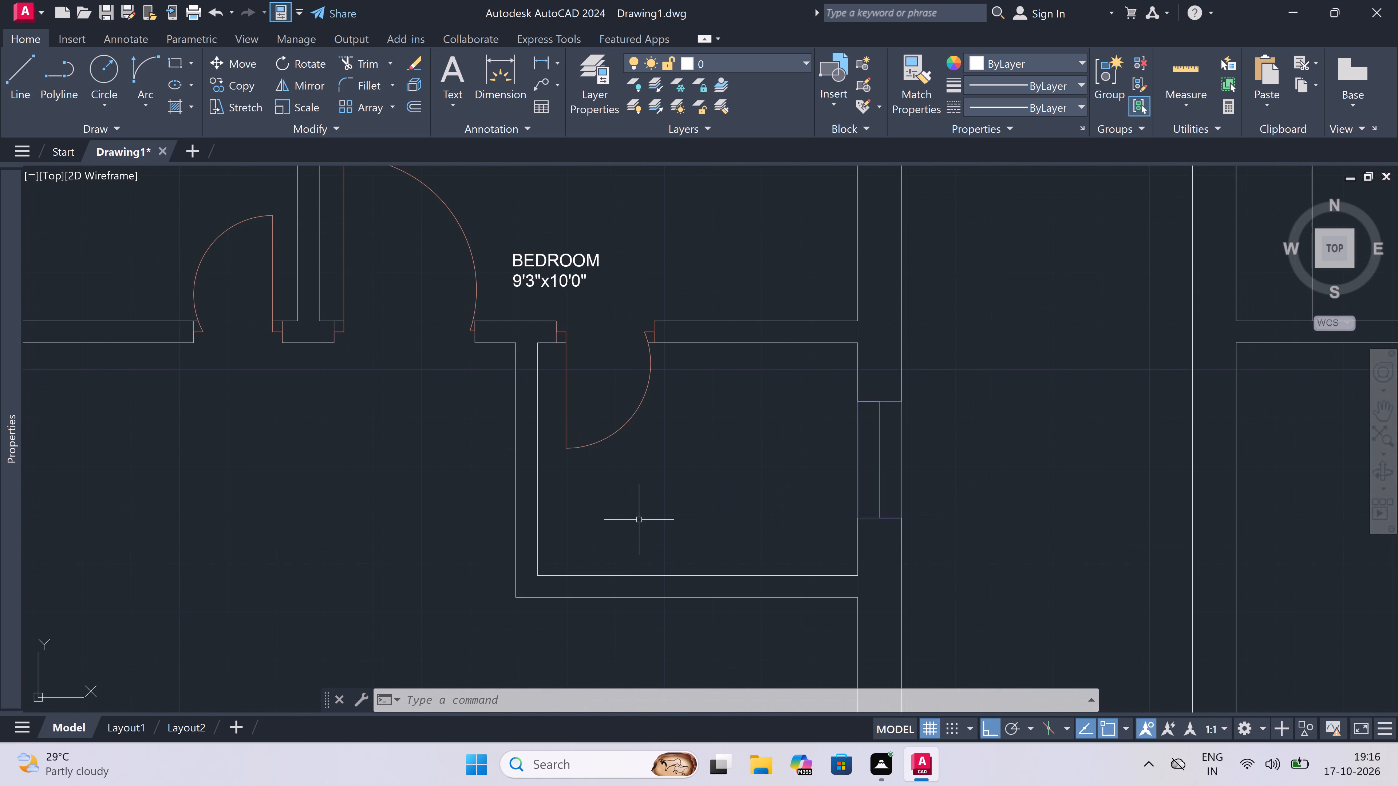
{"action": "key", "text": "space"}
{"action": "scroll", "coordinate": [600, 535], "scroll_direction": "up", "scroll_amount": 1}
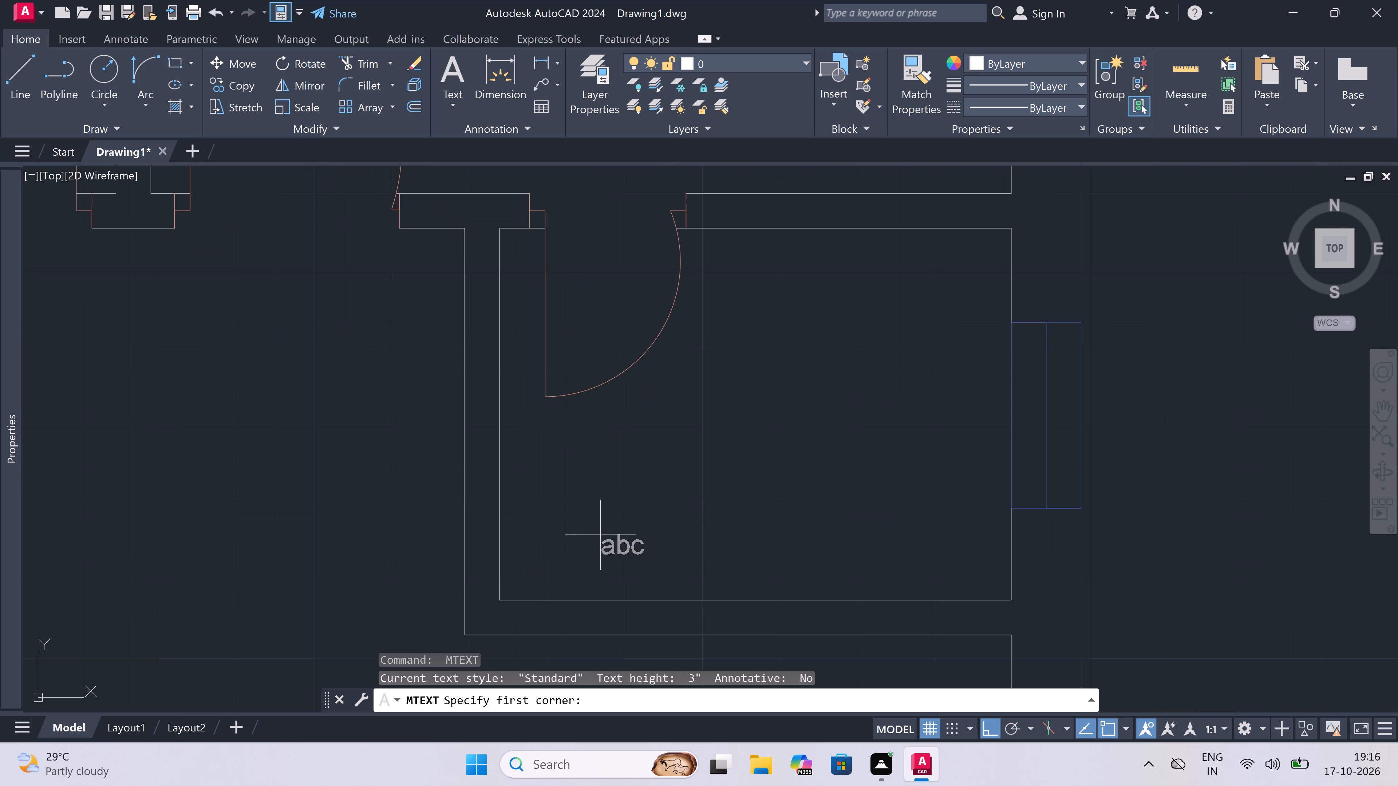
{"action": "left_click", "coordinate": [540, 536]}
{"action": "left_click", "coordinate": [970, 558]}
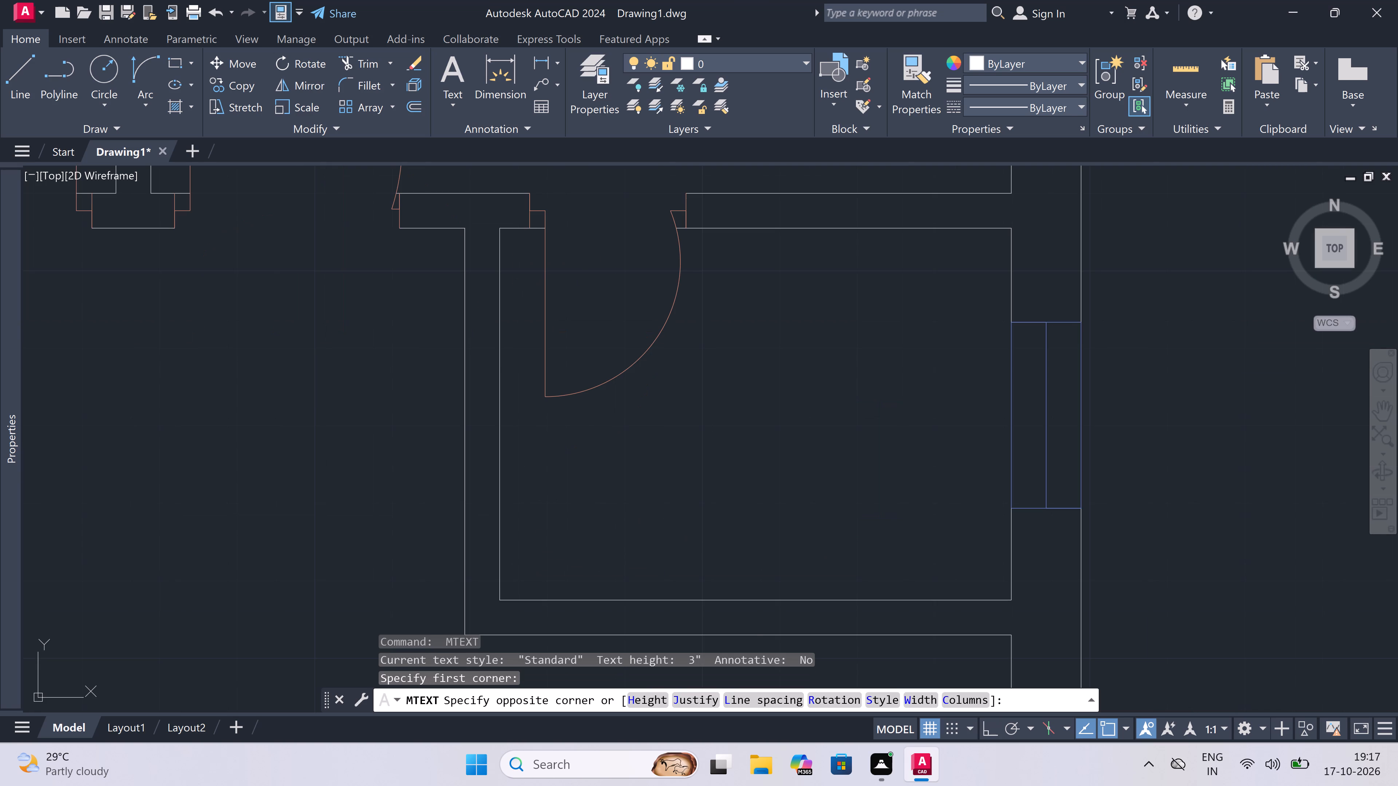
{"action": "type", "text": "TOILET"}
{"action": "key", "text": "Return"}
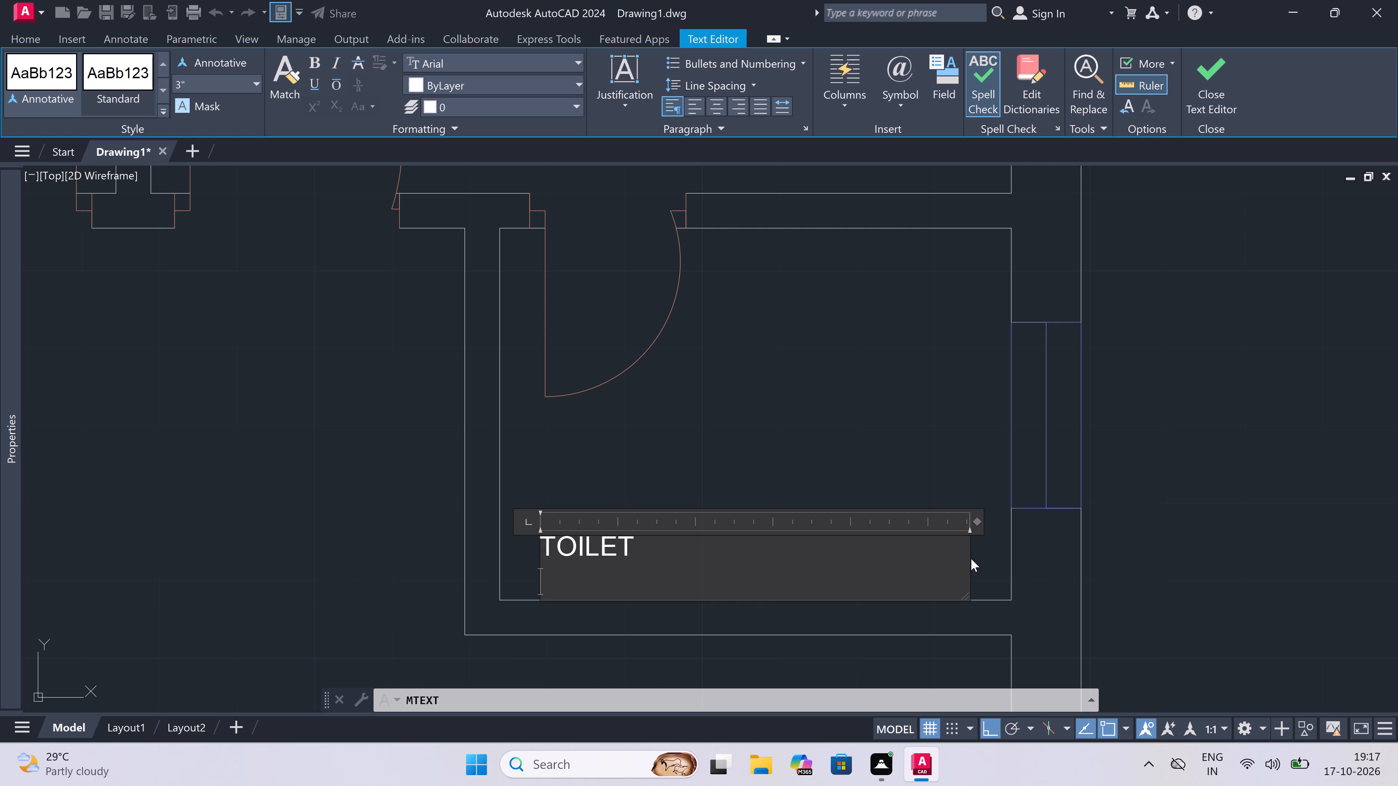
{"action": "type", "text": "5'6"}
{"action": "key", "text": "shift+quotedbl"}
{"action": "type", "text": "x4'0\""}
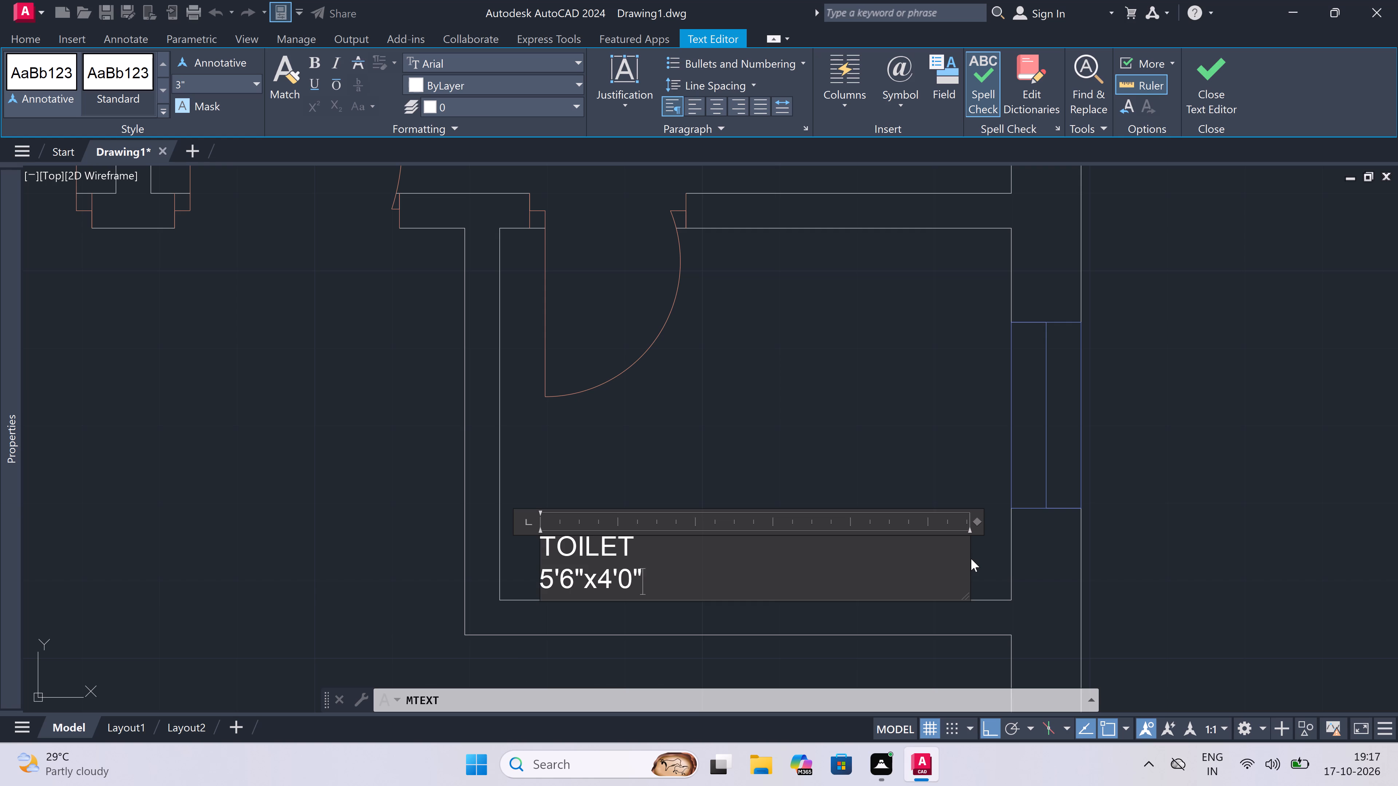
{"action": "left_click", "coordinate": [704, 428]}
Add a two-line multiline text label "HALL" and "16'3"x10'0"" in the large room south of the fourth plan's kitchen.
{"action": "scroll", "coordinate": [705, 428], "scroll_direction": "down", "scroll_amount": 2}
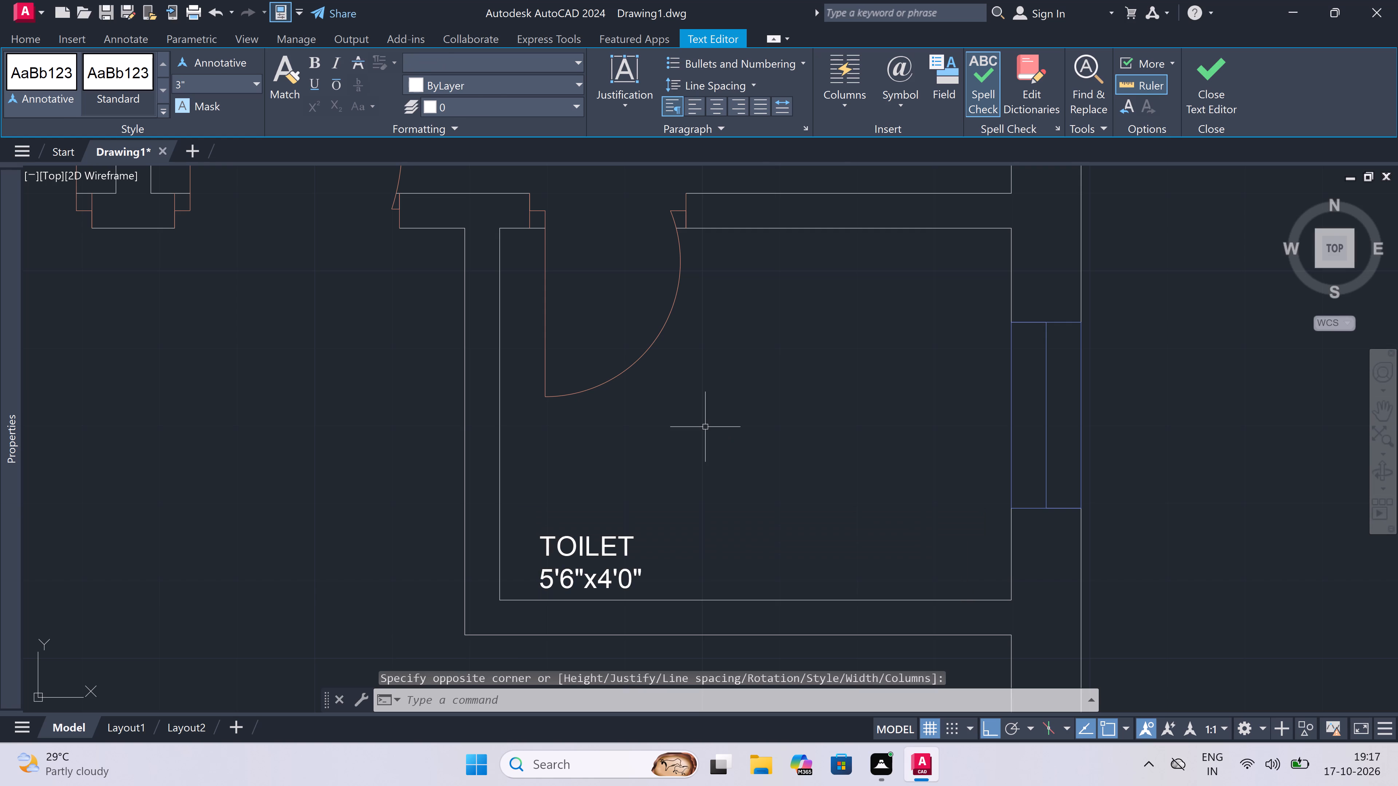
{"action": "scroll", "coordinate": [705, 428], "scroll_direction": "down", "scroll_amount": 3}
{"action": "scroll", "coordinate": [609, 437], "scroll_direction": "up", "scroll_amount": 4}
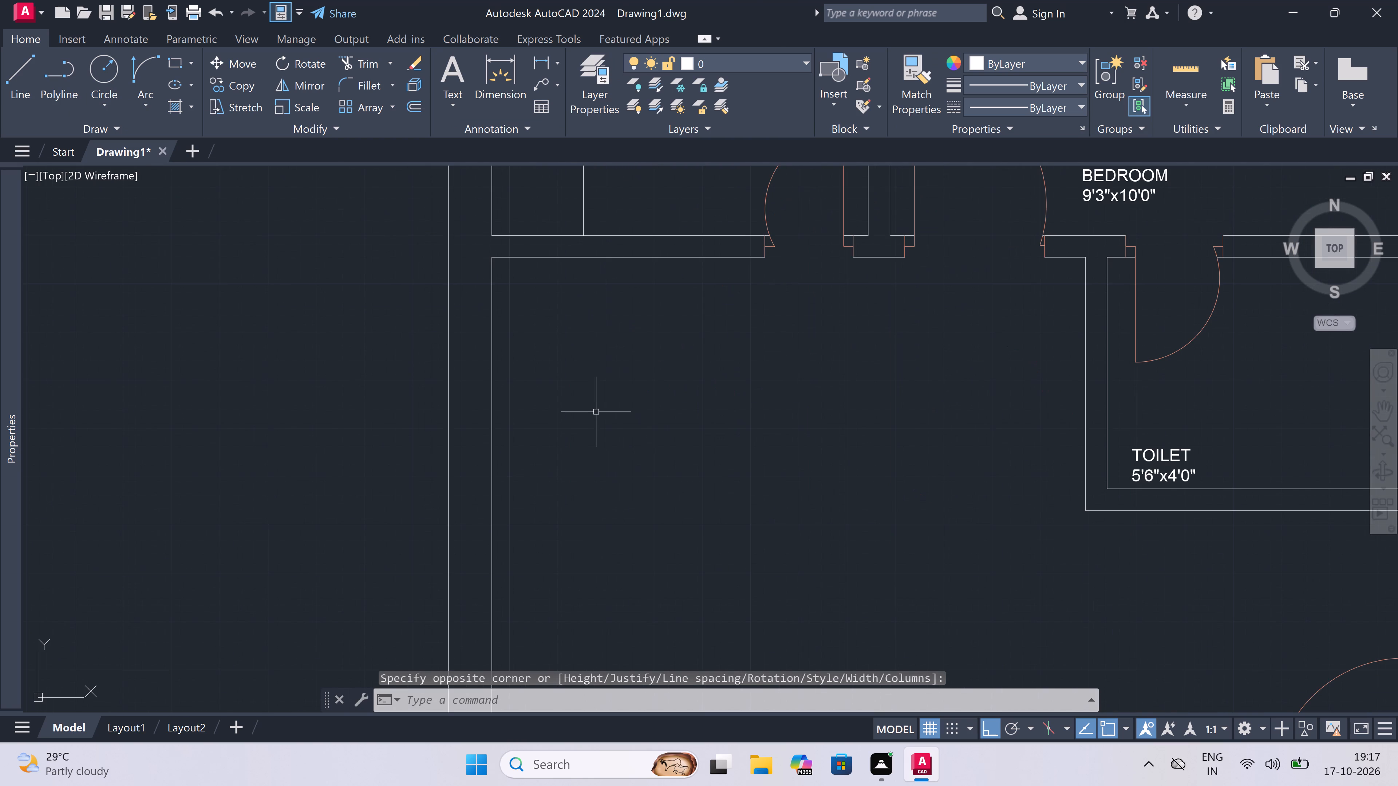
{"action": "key", "text": "space"}
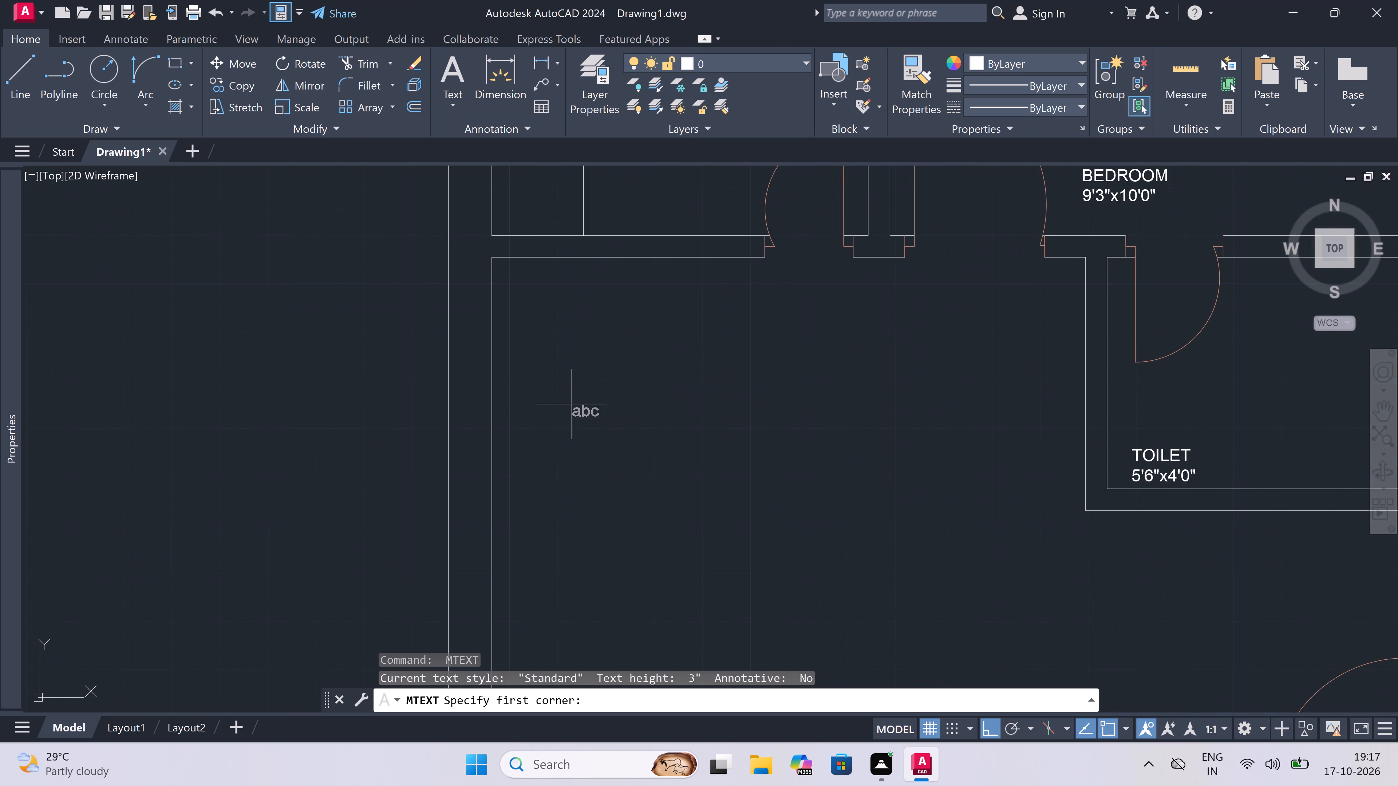
{"action": "double_click", "coordinate": [540, 395]}
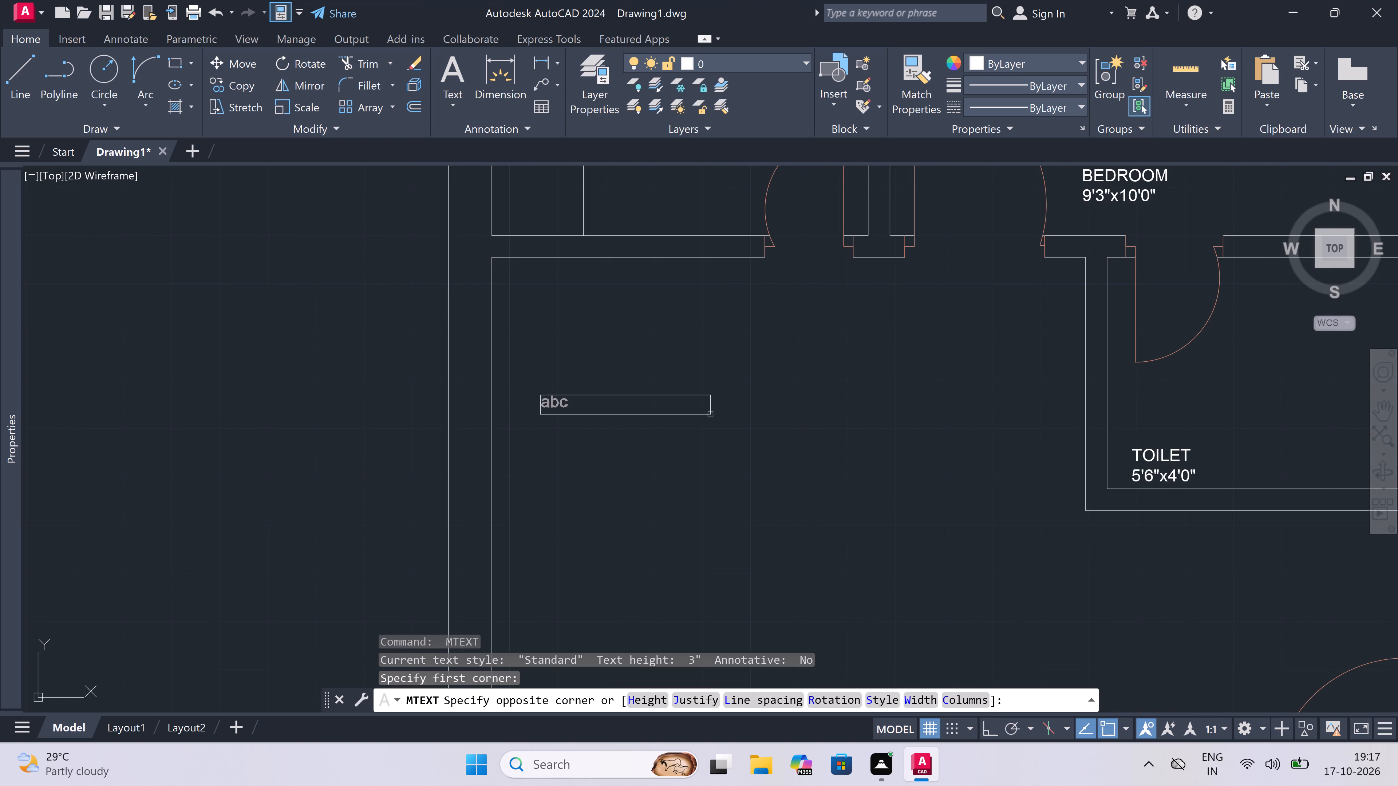
{"action": "left_click", "coordinate": [1094, 426]}
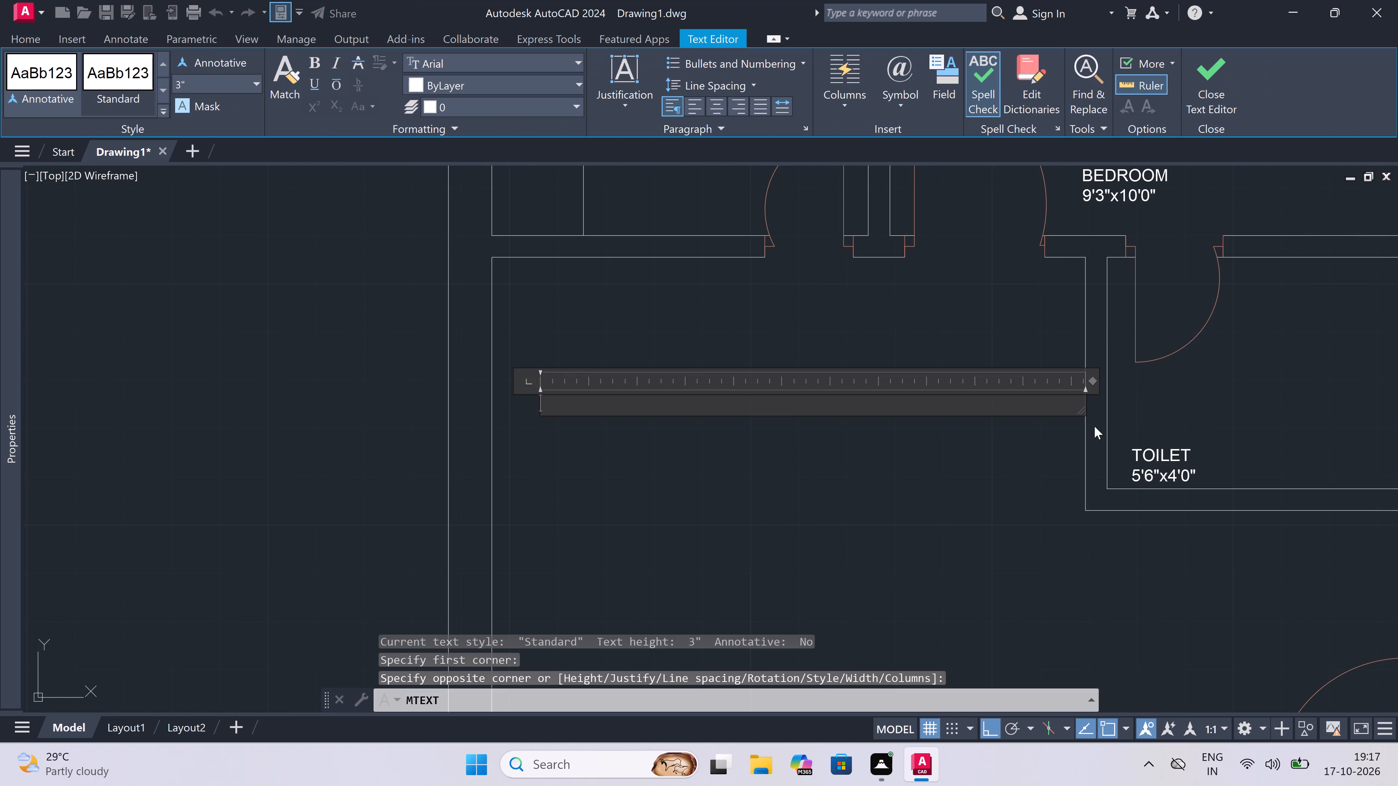
{"action": "type", "text": "HAAL"}
{"action": "key", "text": "BackSpace"}
{"action": "key", "text": "BackSpace"}
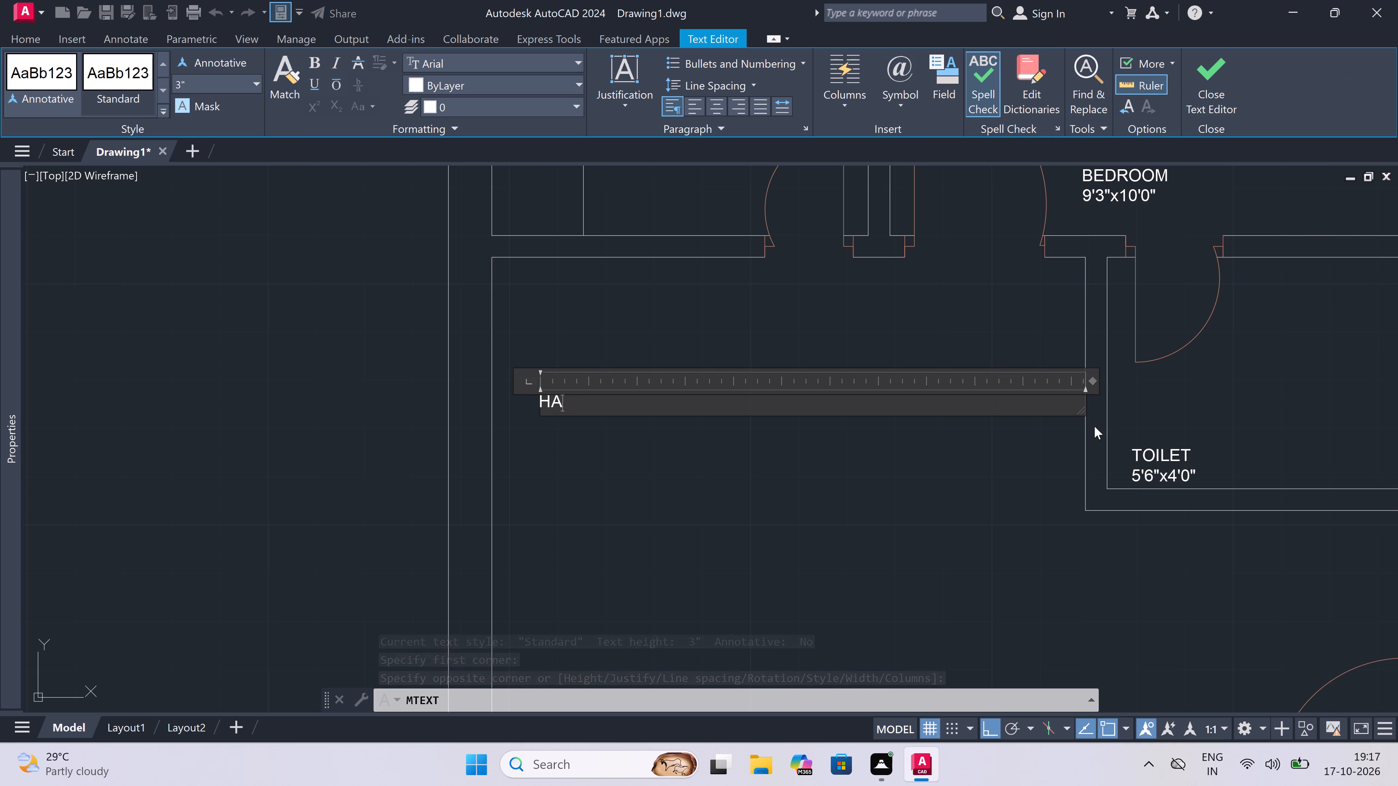
{"action": "type", "text": "LL"}
{"action": "key", "text": "Return"}
{"action": "type", "text": "16'3"}
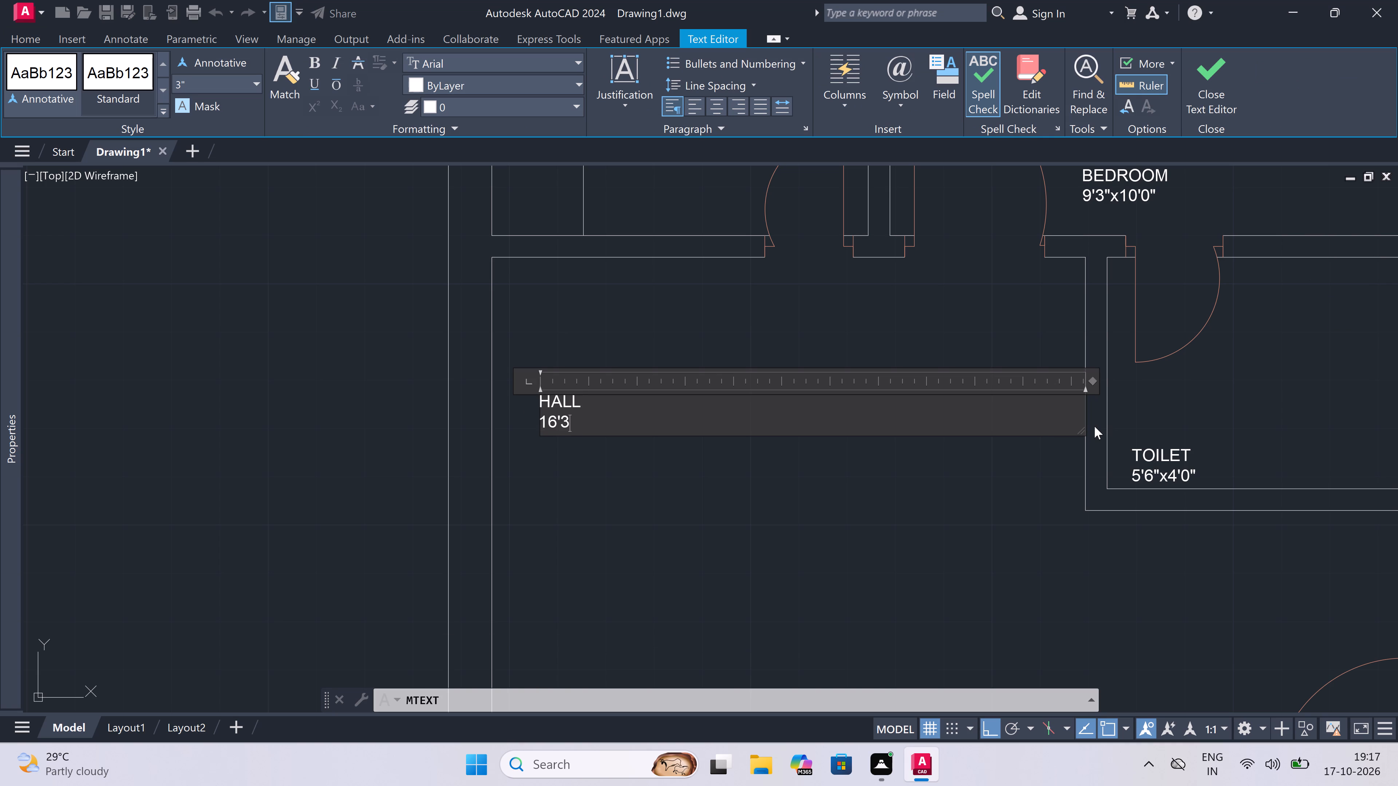
{"action": "type", "text": "\"x"}
{"action": "type", "text": "10'0\""}
{"action": "double_click", "coordinate": [604, 514]}
Add a two-line multiline text label "HALL" and "16'3"x10'0"" in the large southern room of the bottom plan in the east column.
{"action": "scroll", "coordinate": [612, 445], "scroll_direction": "down", "scroll_amount": 5}
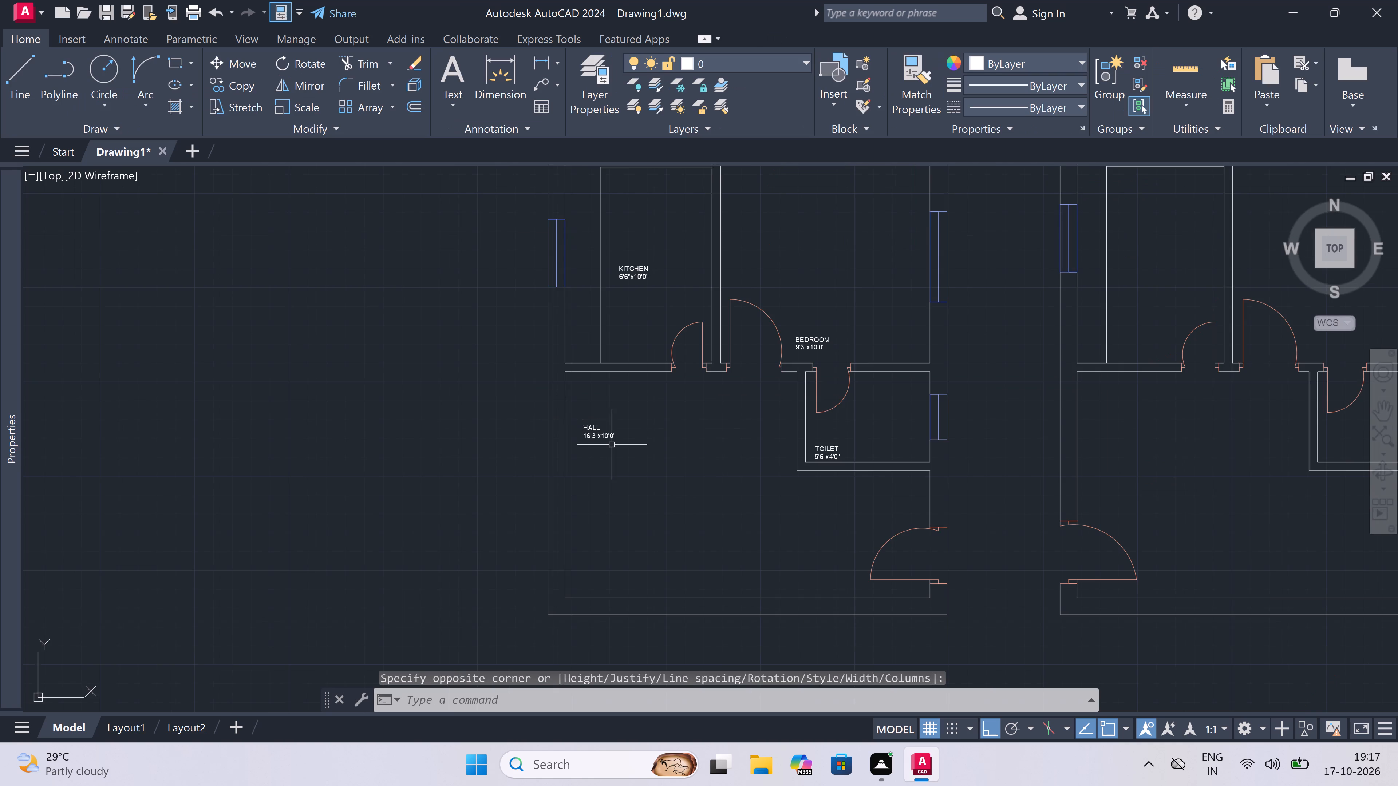
{"action": "scroll", "coordinate": [612, 445], "scroll_direction": "down", "scroll_amount": 3}
{"action": "scroll", "coordinate": [766, 446], "scroll_direction": "up", "scroll_amount": 3}
{"action": "scroll", "coordinate": [666, 435], "scroll_direction": "up", "scroll_amount": 2}
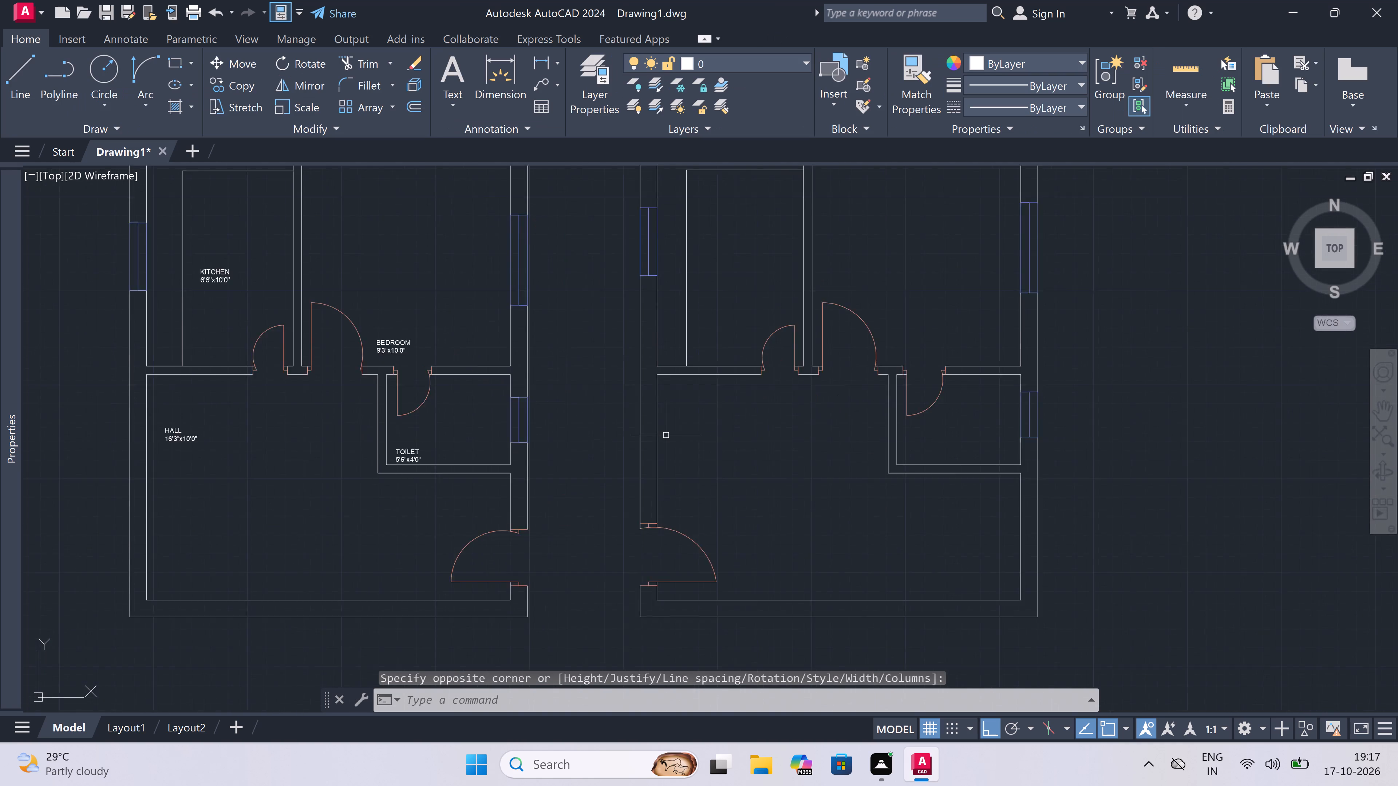
{"action": "key", "text": "space"}
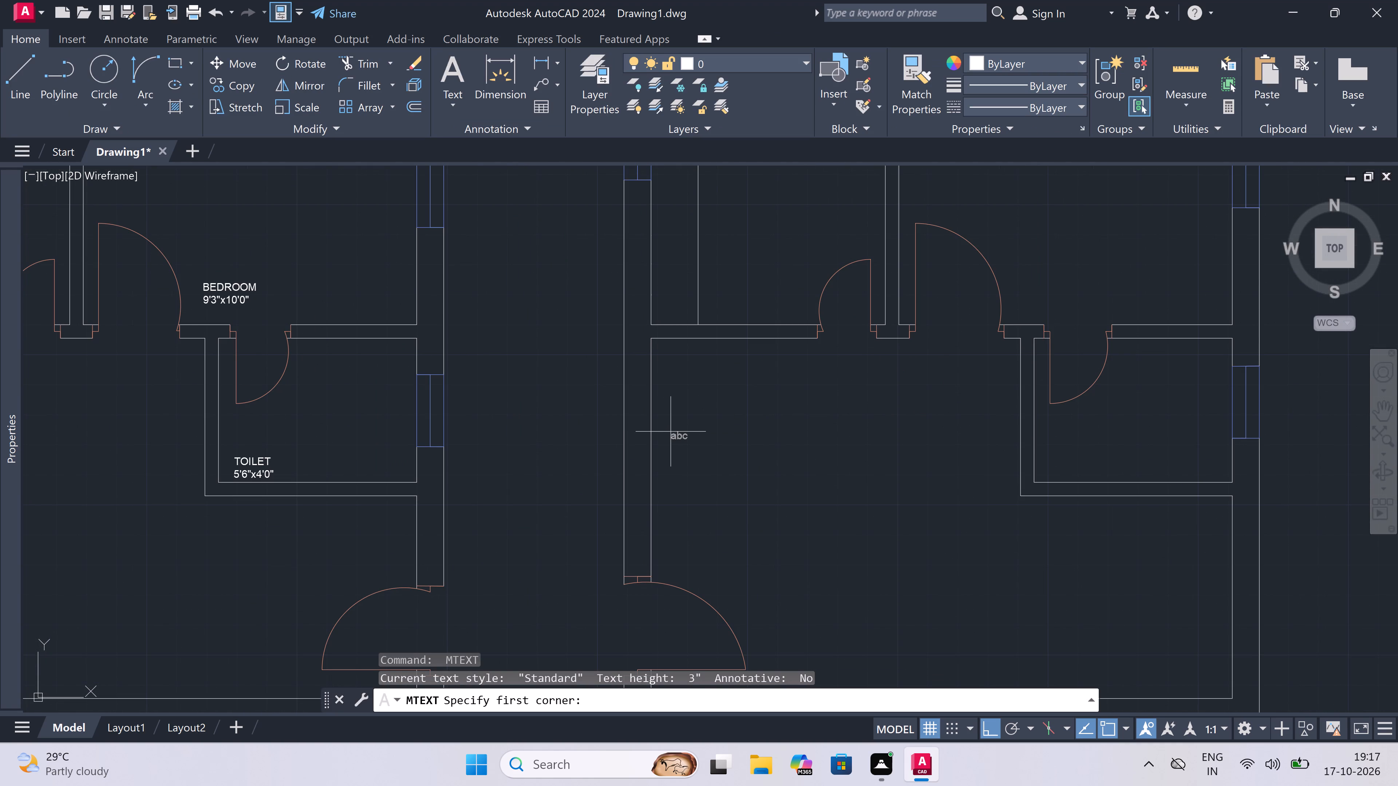
{"action": "scroll", "coordinate": [694, 390], "scroll_direction": "down", "scroll_amount": 1}
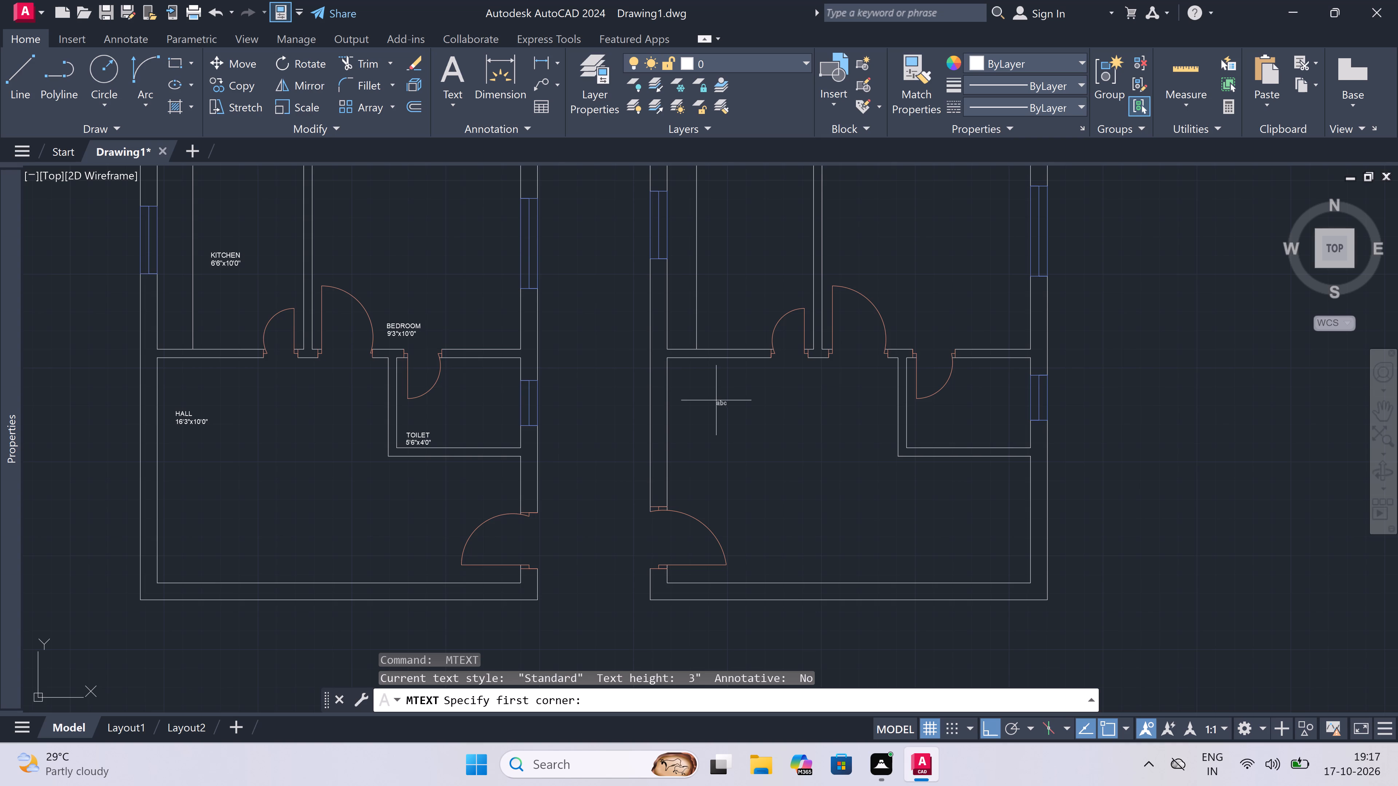
{"action": "scroll", "coordinate": [710, 400], "scroll_direction": "up", "scroll_amount": 1}
{"action": "double_click", "coordinate": [689, 389]}
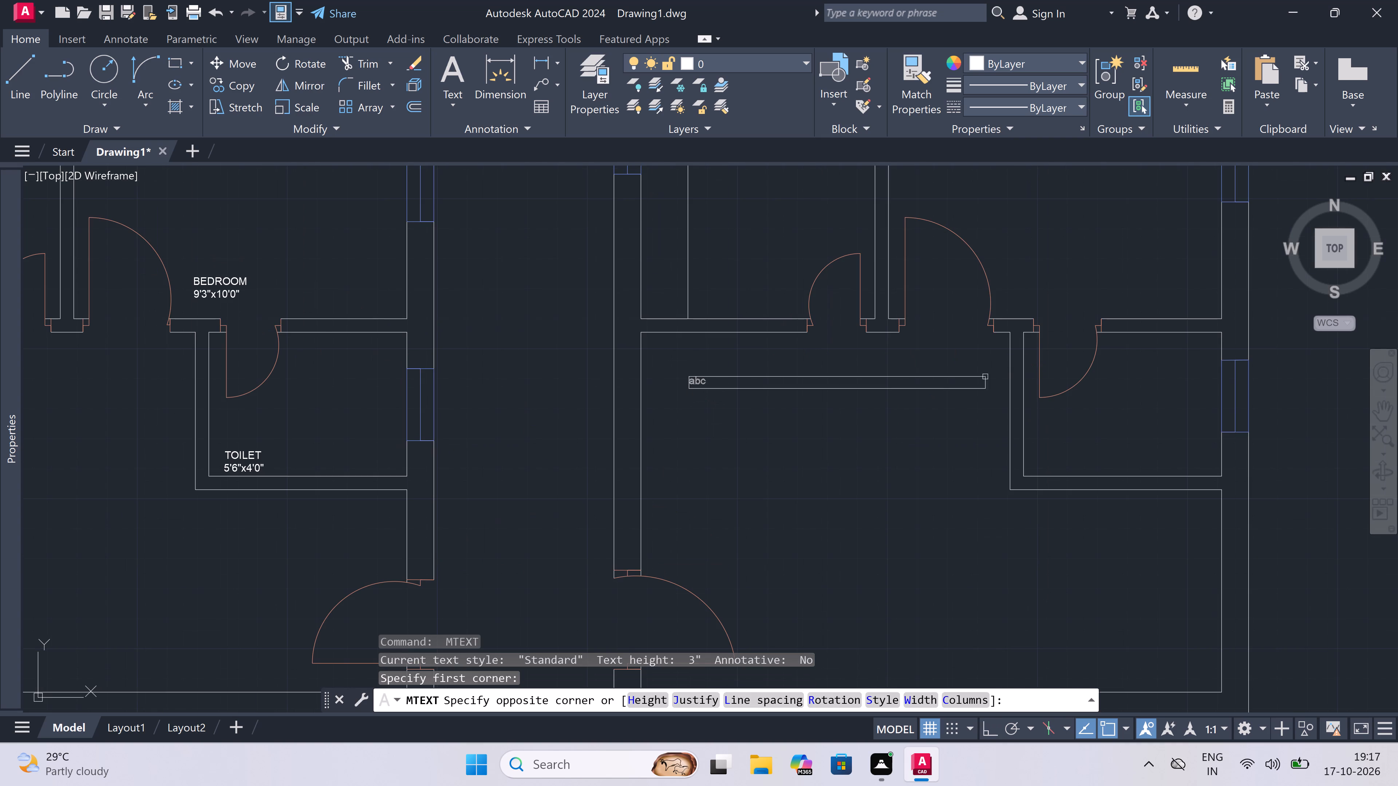
{"action": "double_click", "coordinate": [959, 371]}
{"action": "scroll", "coordinate": [659, 569], "scroll_direction": "down", "scroll_amount": 2}
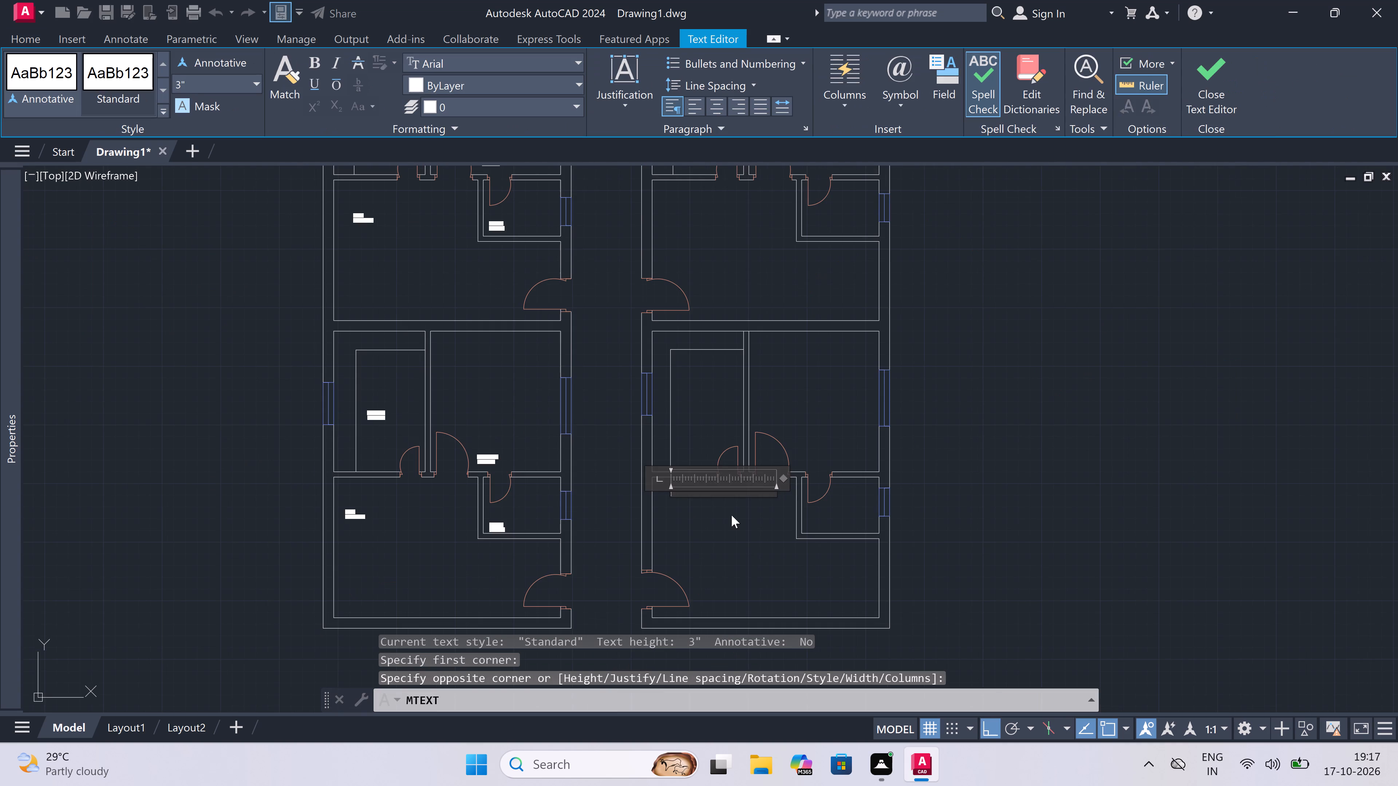
{"action": "scroll", "coordinate": [712, 498], "scroll_direction": "up", "scroll_amount": 4}
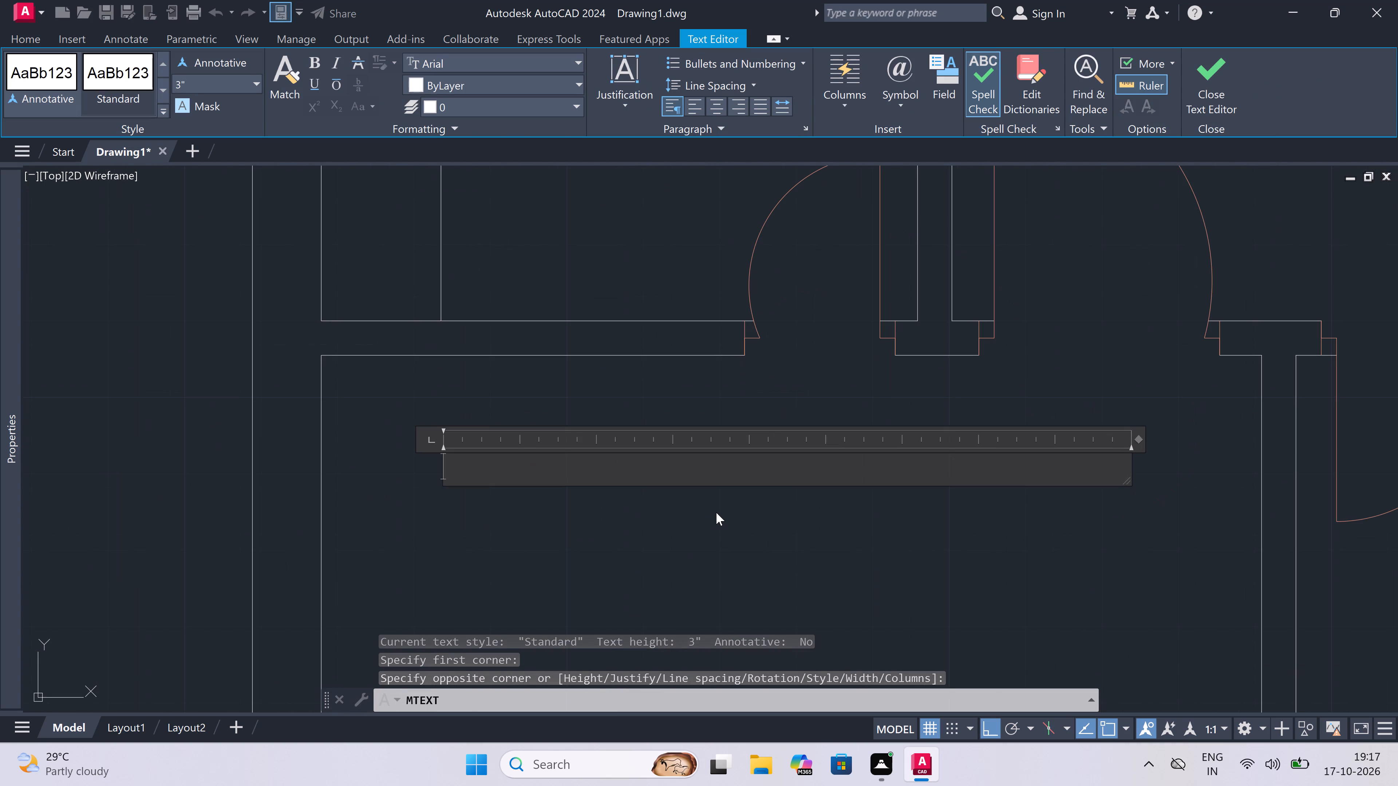
{"action": "type", "text": "HA"}
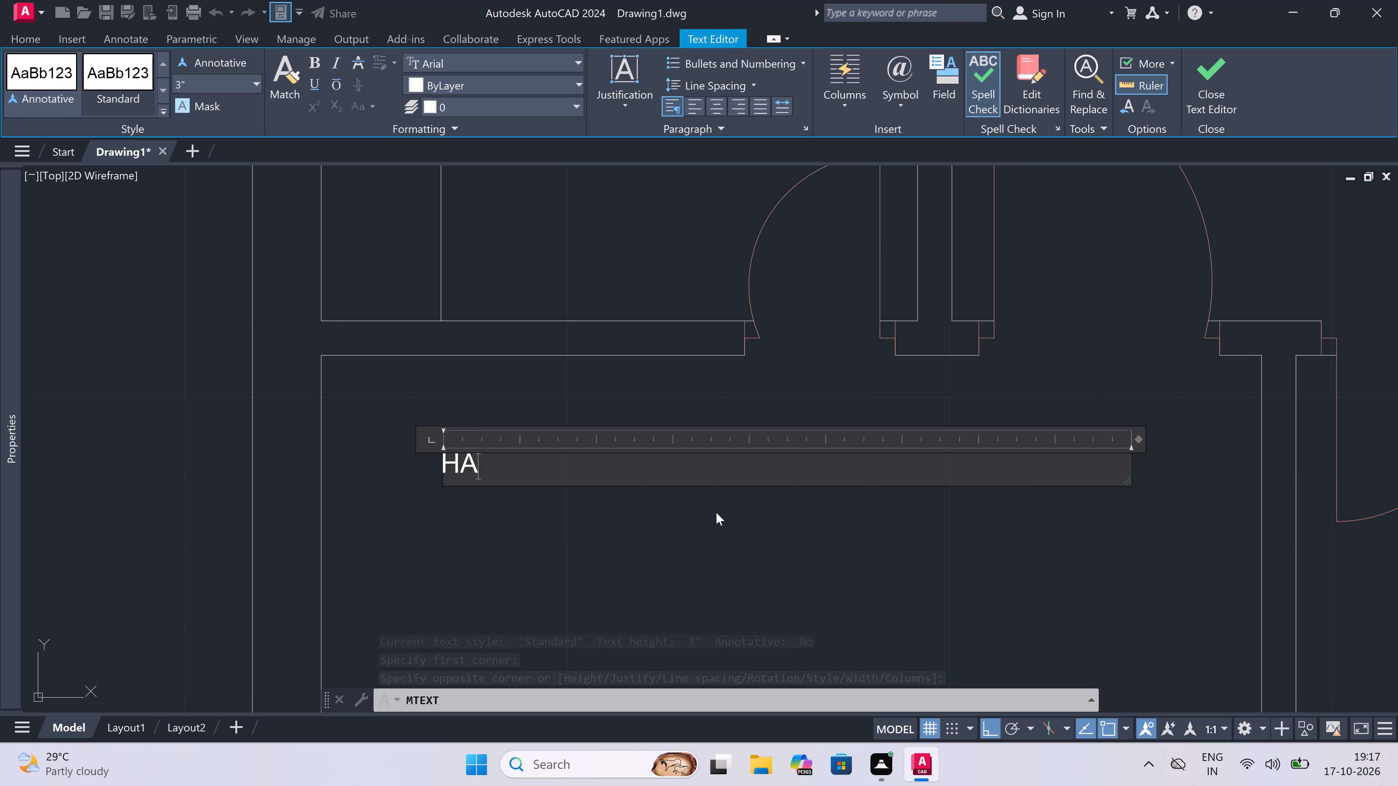
{"action": "type", "text": "LL"}
{"action": "key", "text": "Return"}
{"action": "key", "text": "1"}
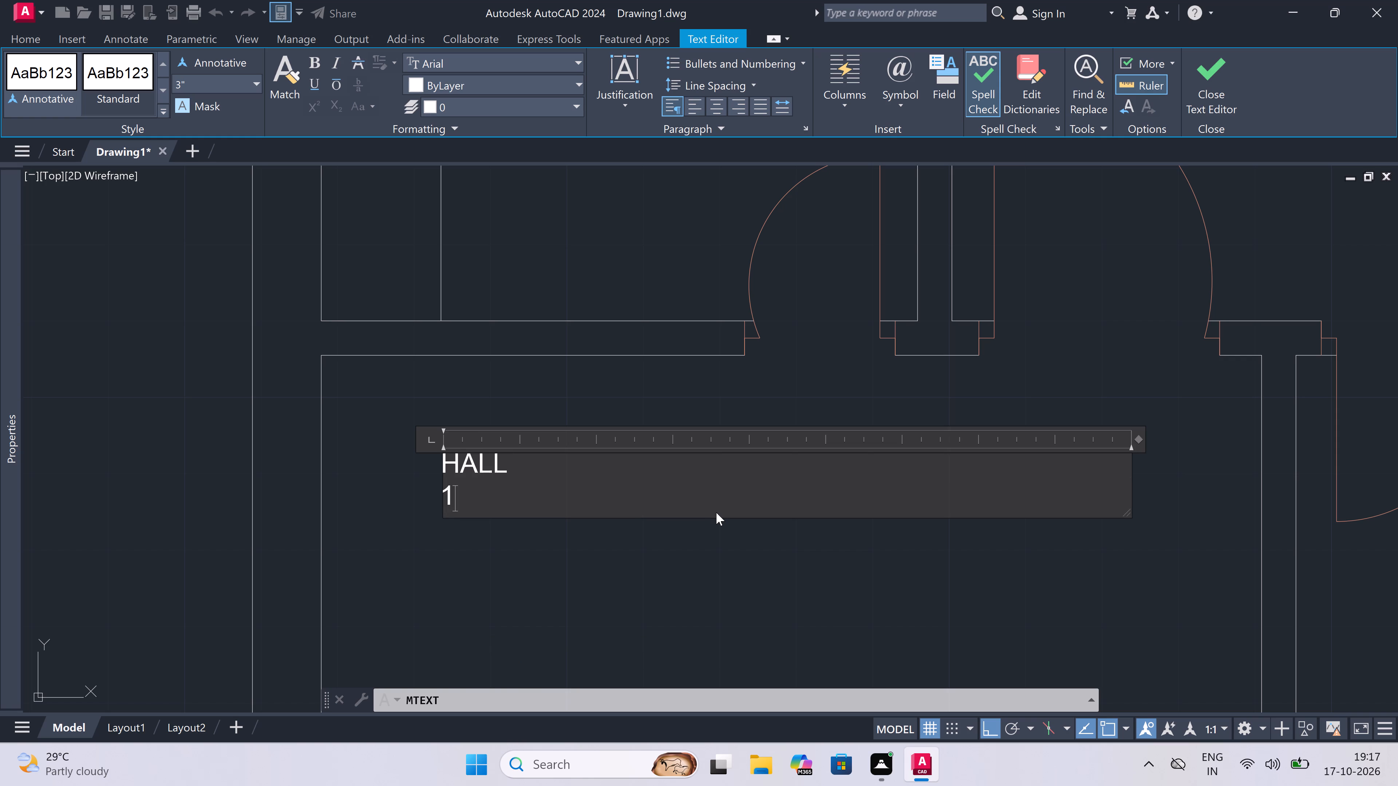
{"action": "type", "text": "6'"}
{"action": "key", "text": "3"}
{"action": "type", "text": "\"x10'0"}
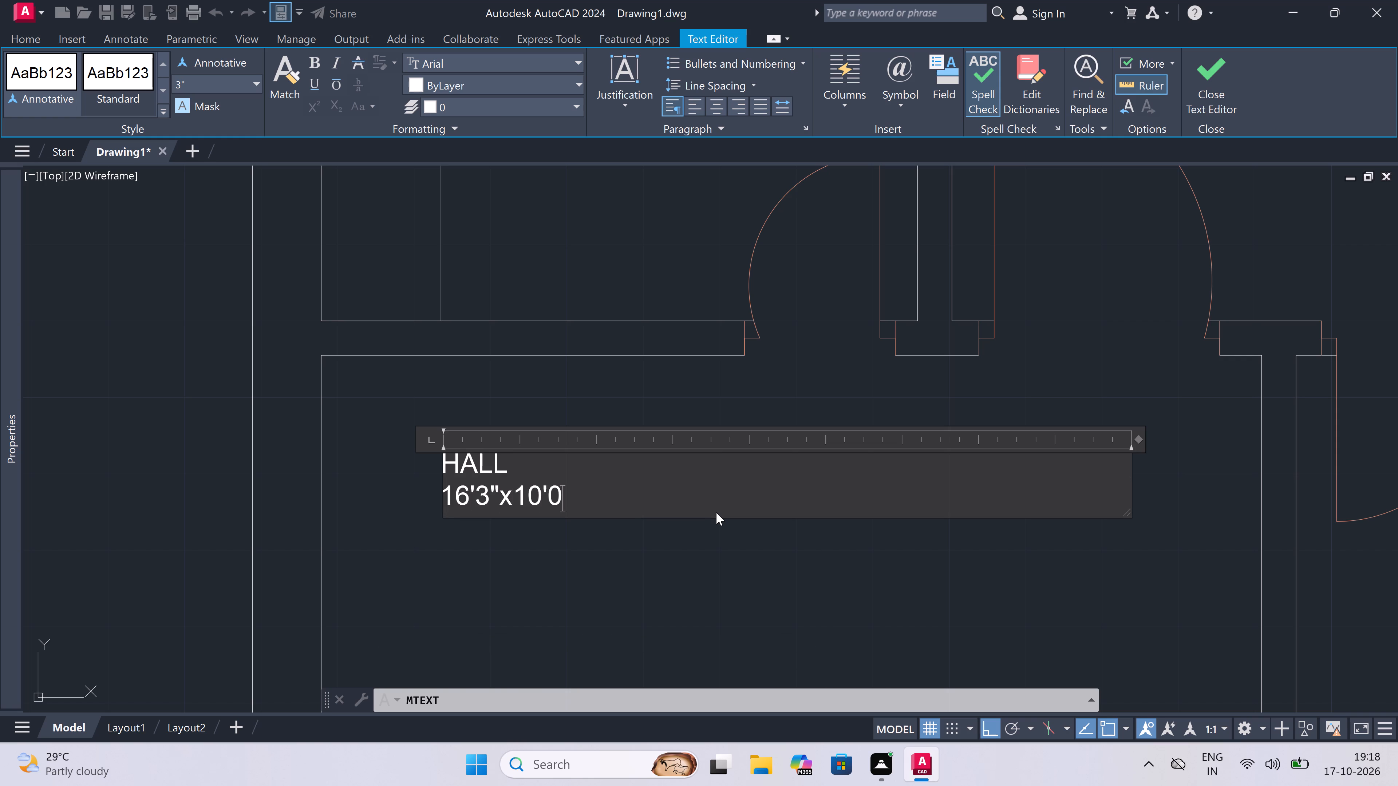
{"action": "key", "text": "shift+quotedbl"}
{"action": "left_click", "coordinate": [585, 569]}
Add a two-line multiline text label "KITCHEN" and "6'6"x10'0"" in the northwest room of the bottom plan in the east column.
{"action": "scroll", "coordinate": [592, 479], "scroll_direction": "down", "scroll_amount": 4}
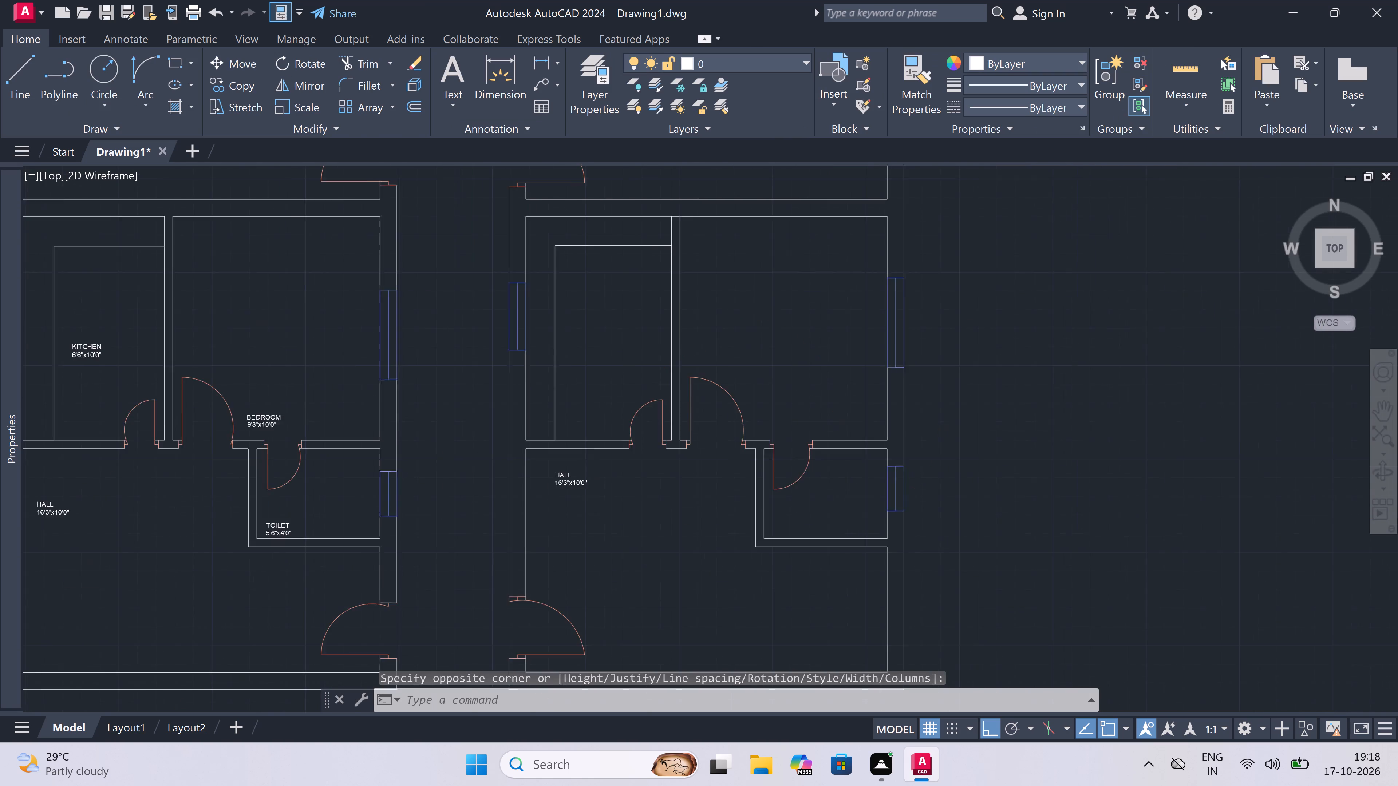
{"action": "scroll", "coordinate": [596, 402], "scroll_direction": "up", "scroll_amount": 3}
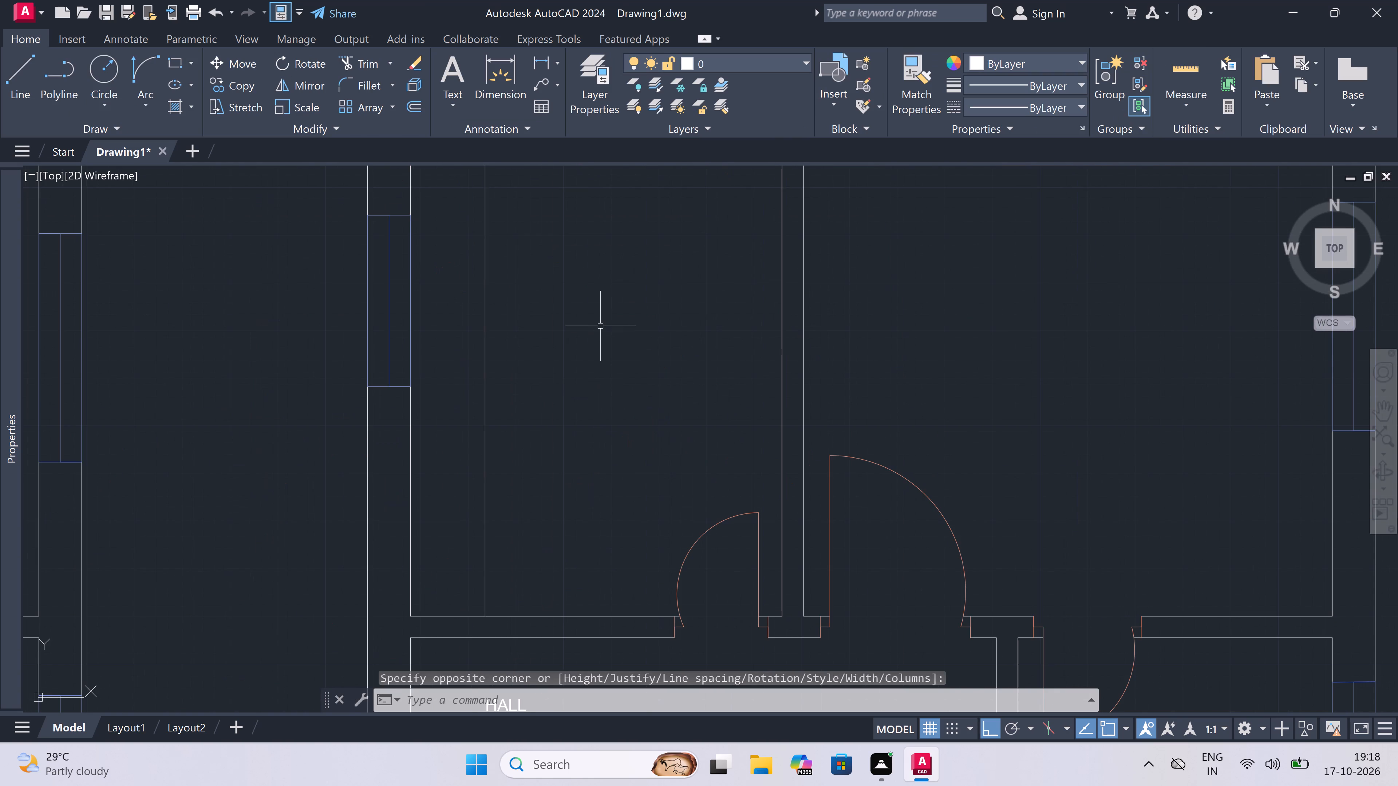
{"action": "scroll", "coordinate": [603, 331], "scroll_direction": "down", "scroll_amount": 3}
{"action": "scroll", "coordinate": [605, 296], "scroll_direction": "up", "scroll_amount": 2}
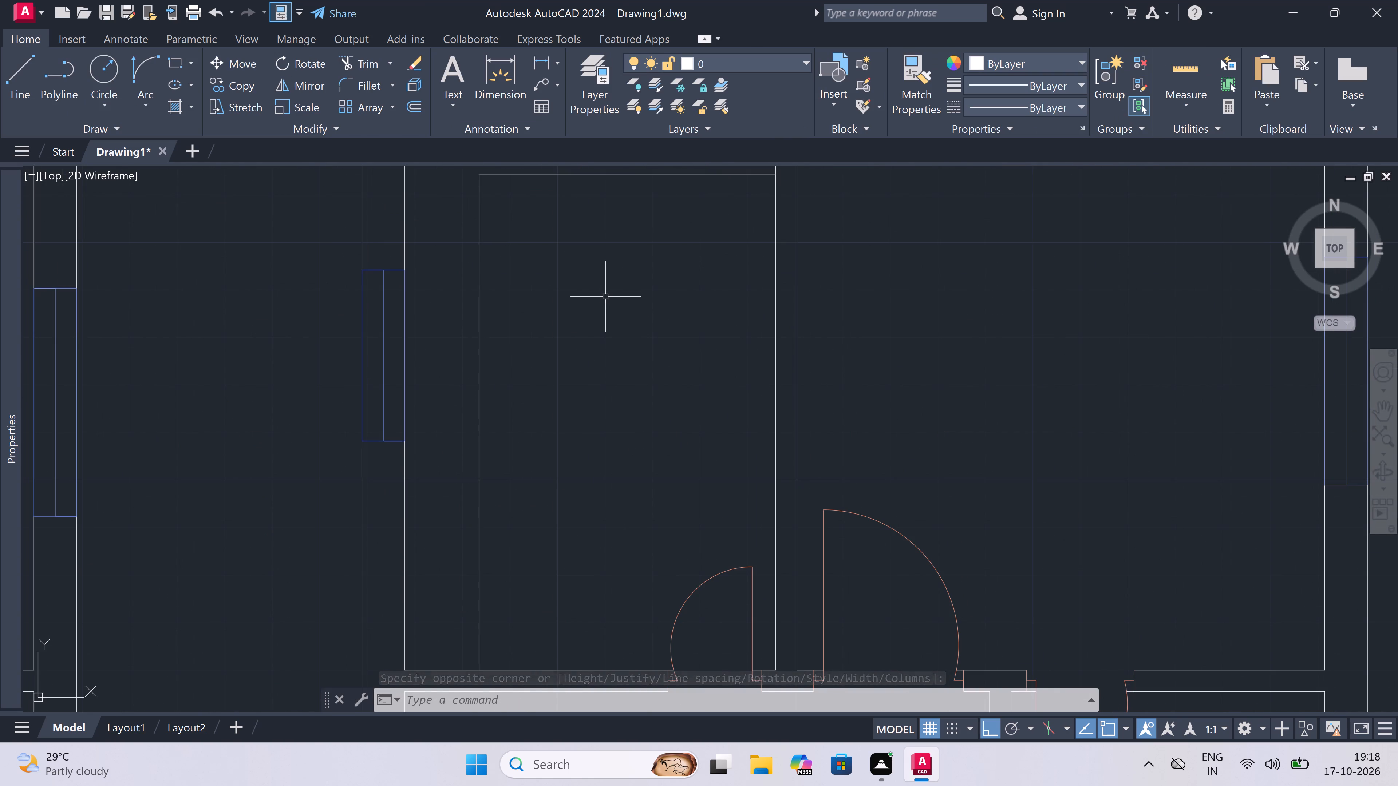
{"action": "key", "text": "space"}
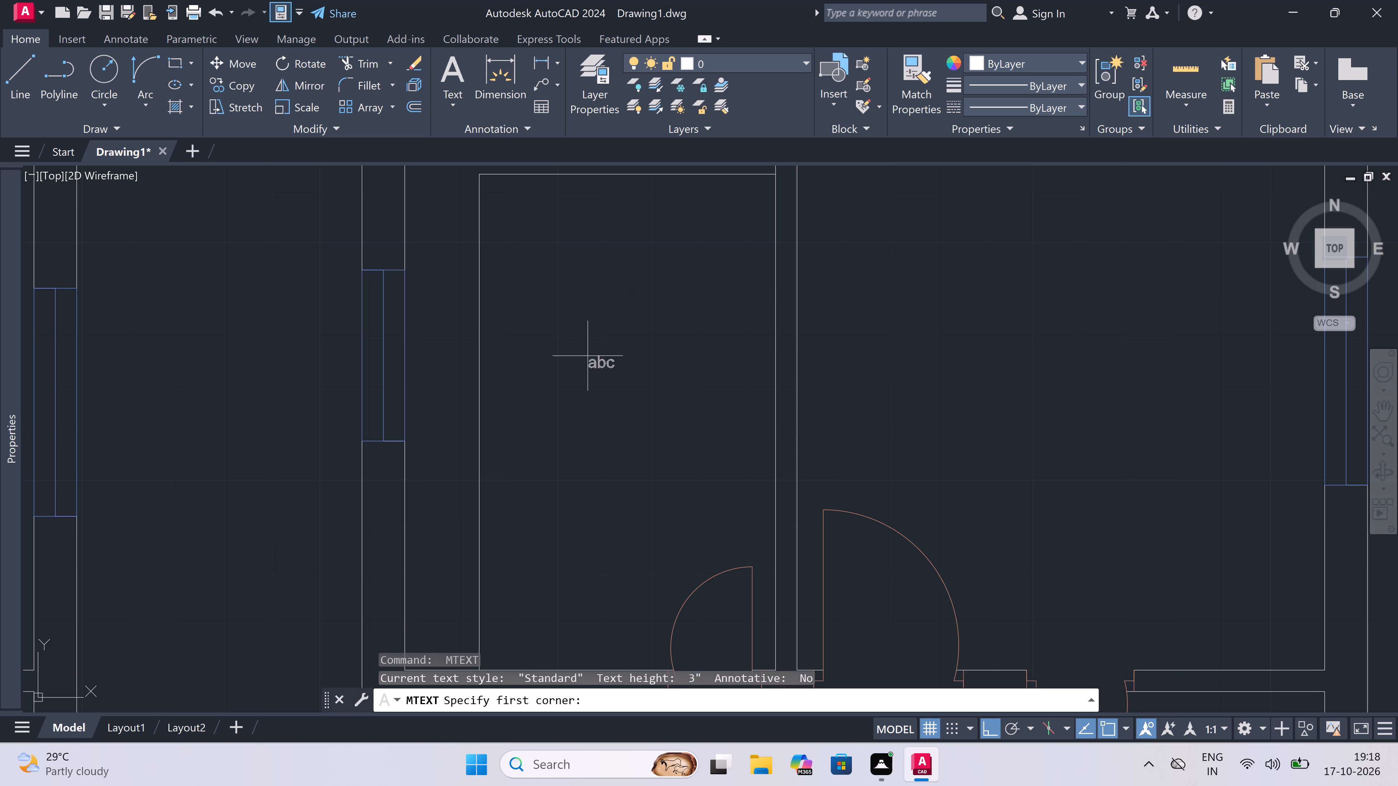
{"action": "left_click", "coordinate": [522, 465]}
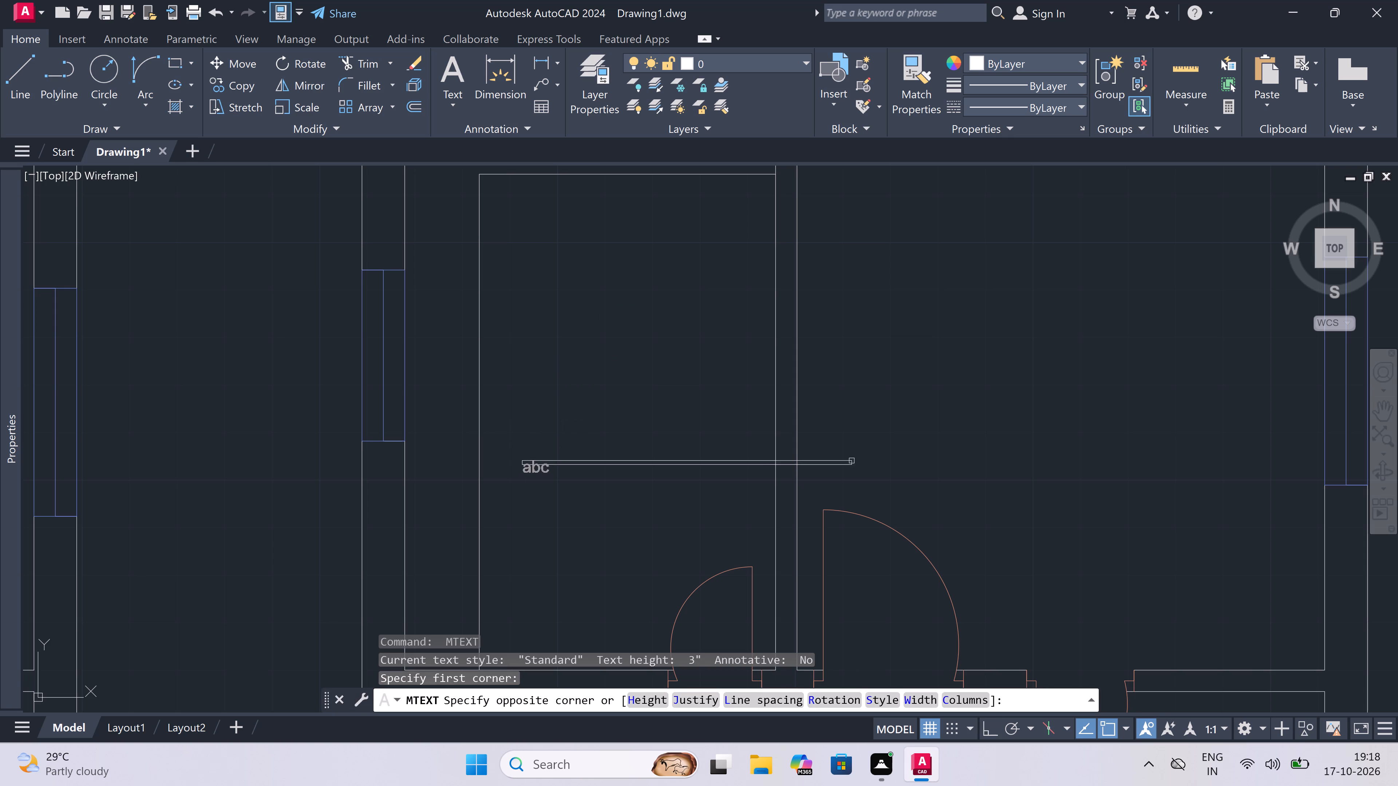
{"action": "left_click", "coordinate": [1053, 475]}
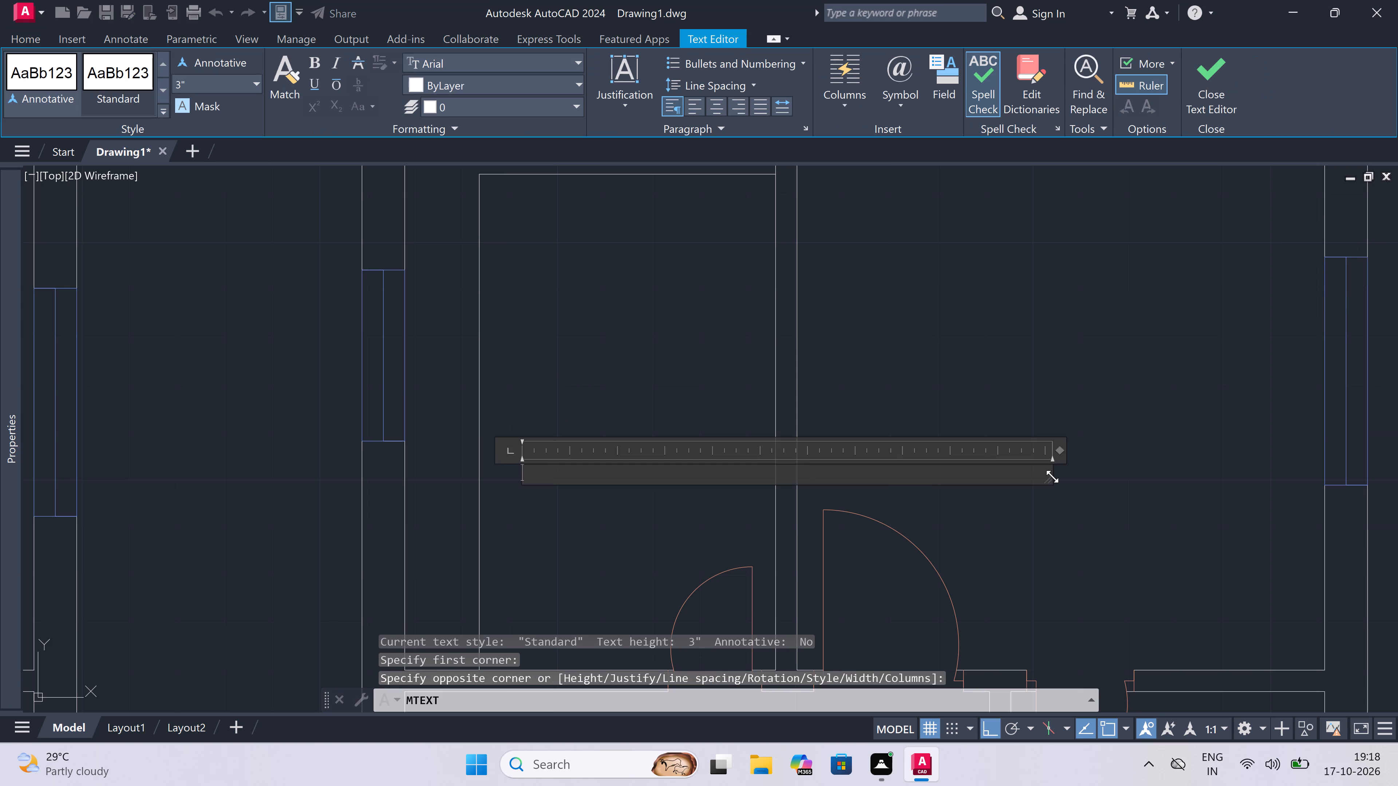
{"action": "type", "text": "KITCHEN"}
{"action": "key", "text": "Return"}
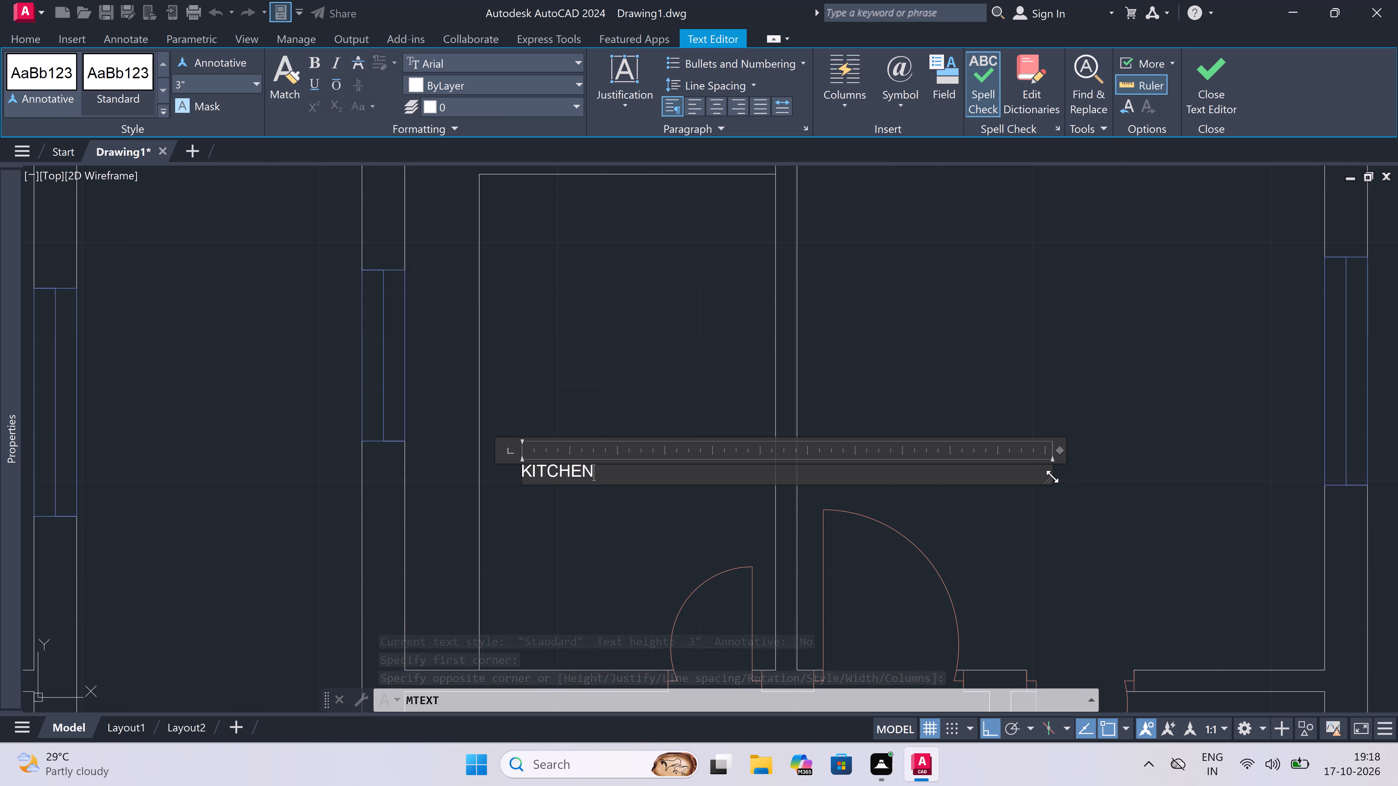
{"action": "type", "text": "6'6"}
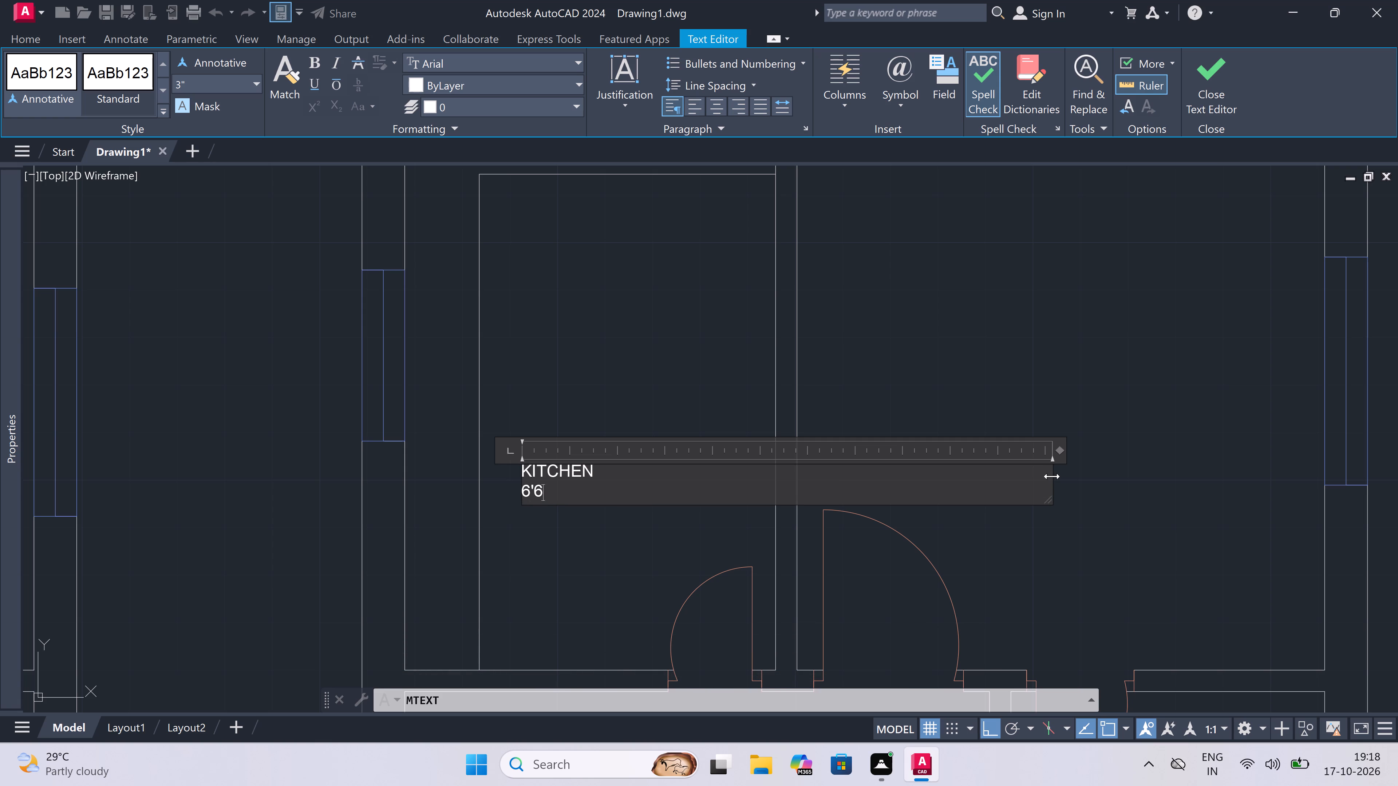
{"action": "type", "text": "\"x10'0\""}
{"action": "double_click", "coordinate": [592, 538]}
Add a two-line multiline text label "BEDROOM" and "9'3"x10'0"" in the lower part of the room east of that kitchen.
{"action": "scroll", "coordinate": [592, 538], "scroll_direction": "down", "scroll_amount": 5}
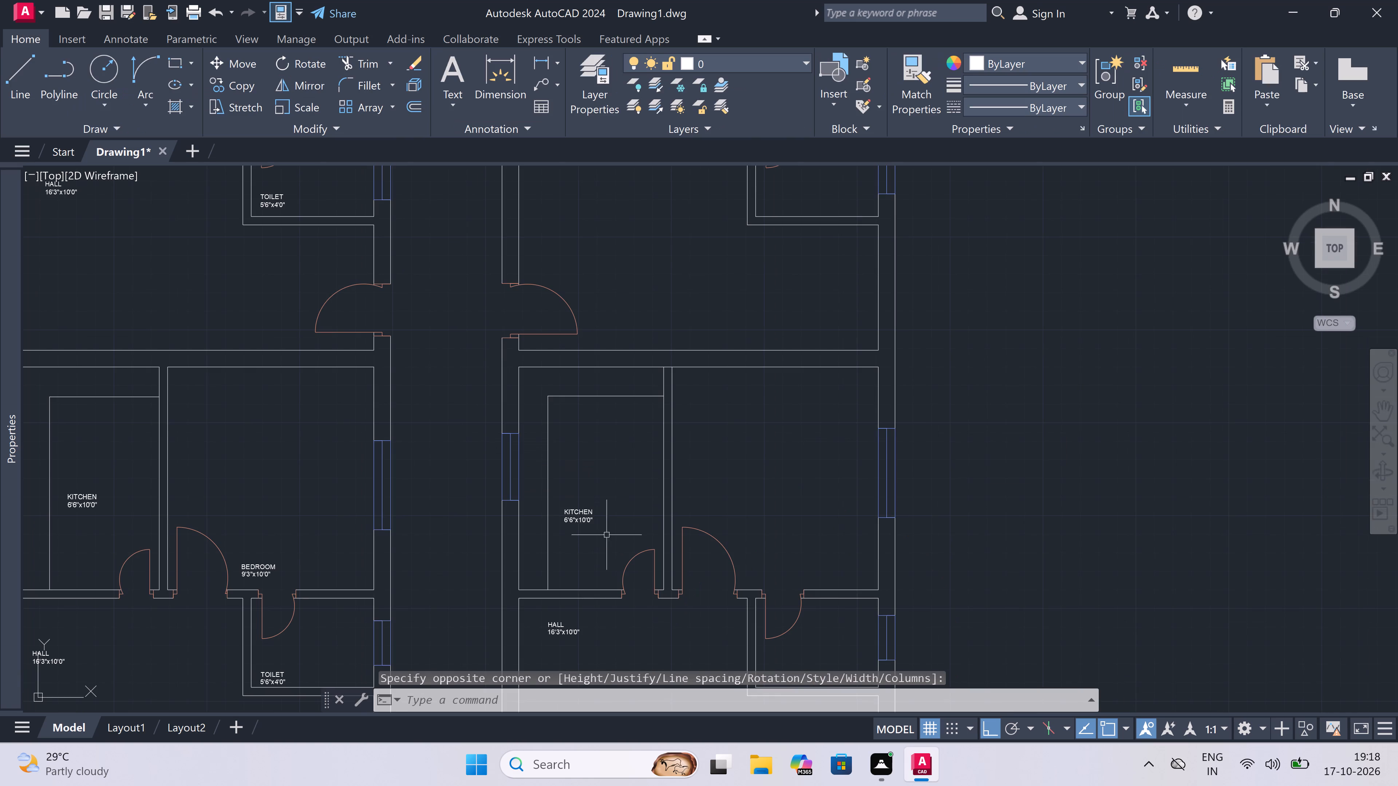
{"action": "scroll", "coordinate": [744, 505], "scroll_direction": "down", "scroll_amount": 2}
{"action": "scroll", "coordinate": [755, 550], "scroll_direction": "up", "scroll_amount": 4}
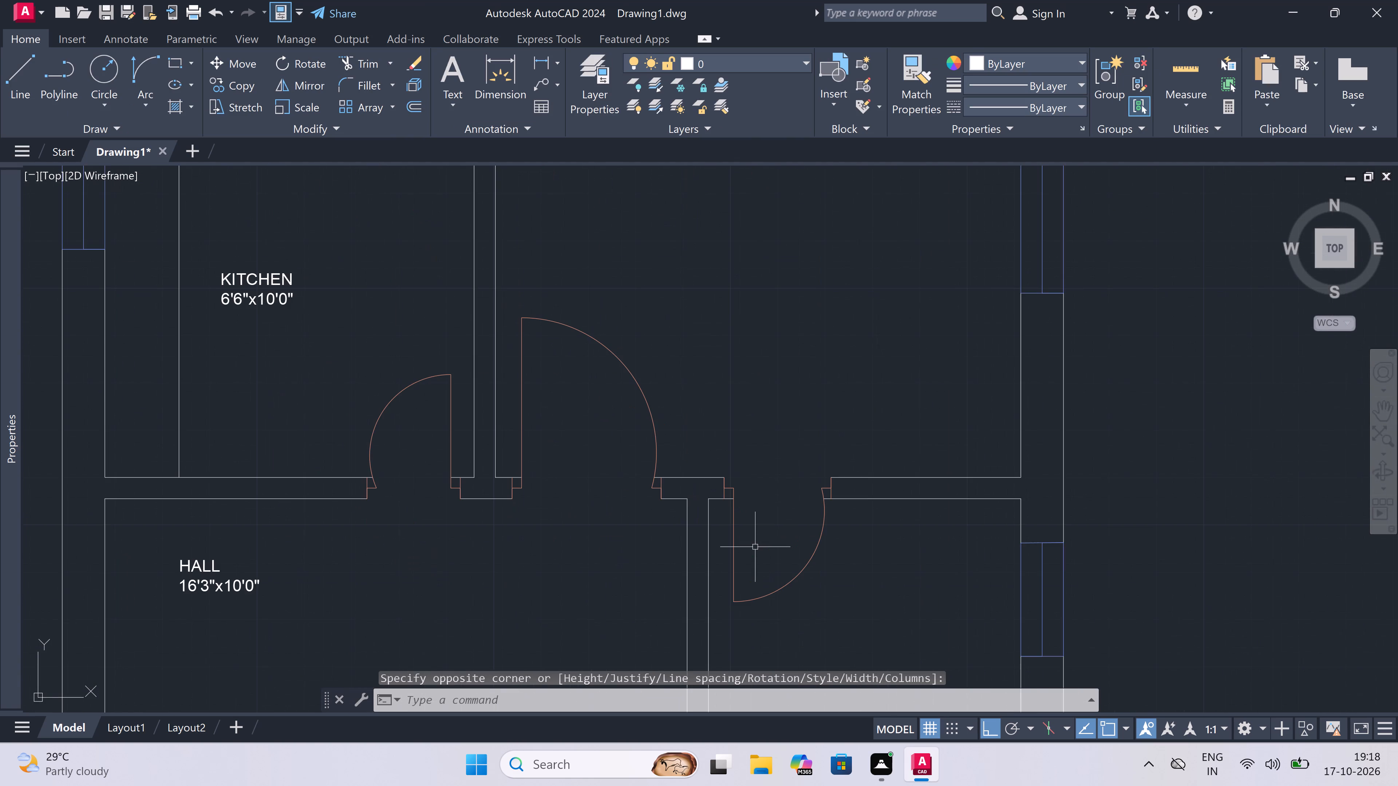
{"action": "key", "text": "space"}
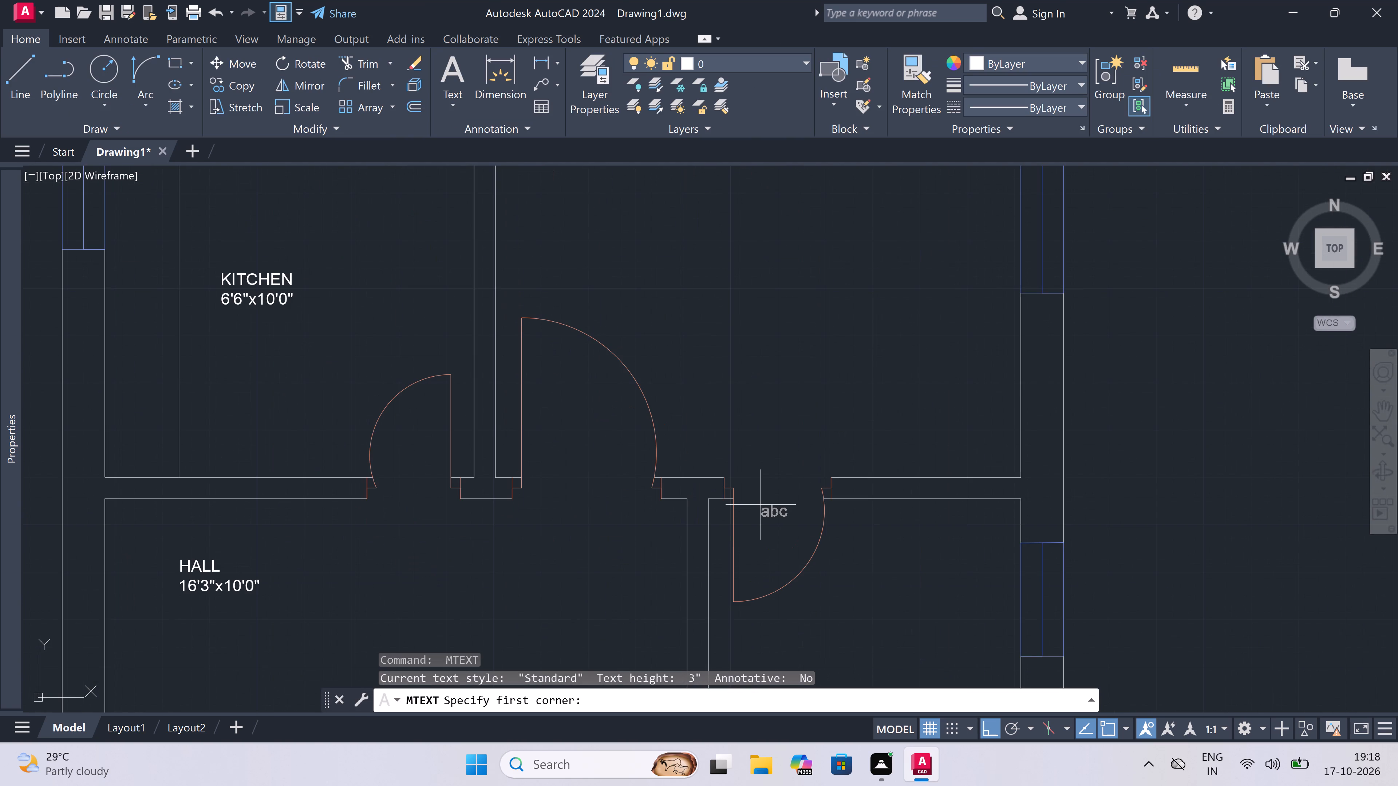
{"action": "left_click", "coordinate": [681, 414]}
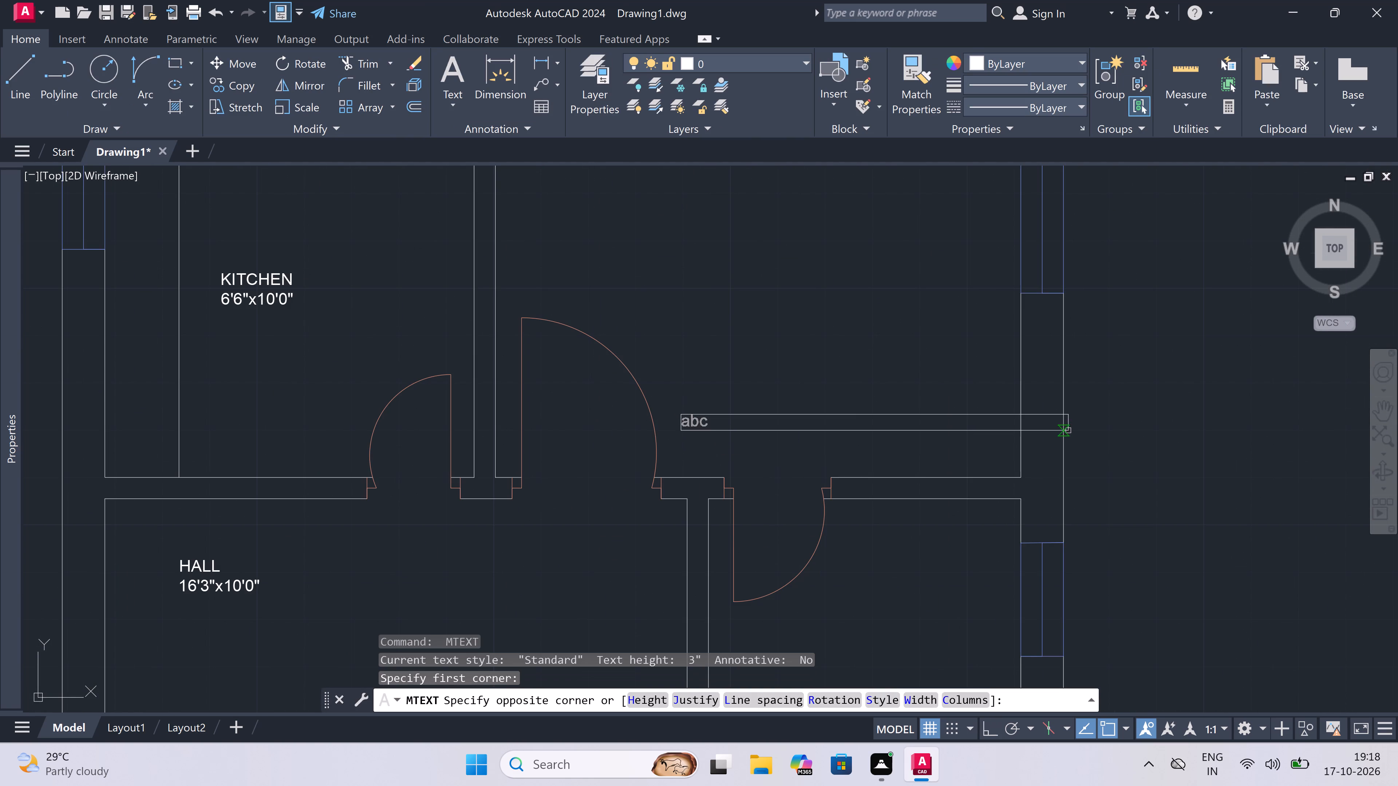
{"action": "left_click", "coordinate": [1180, 418]}
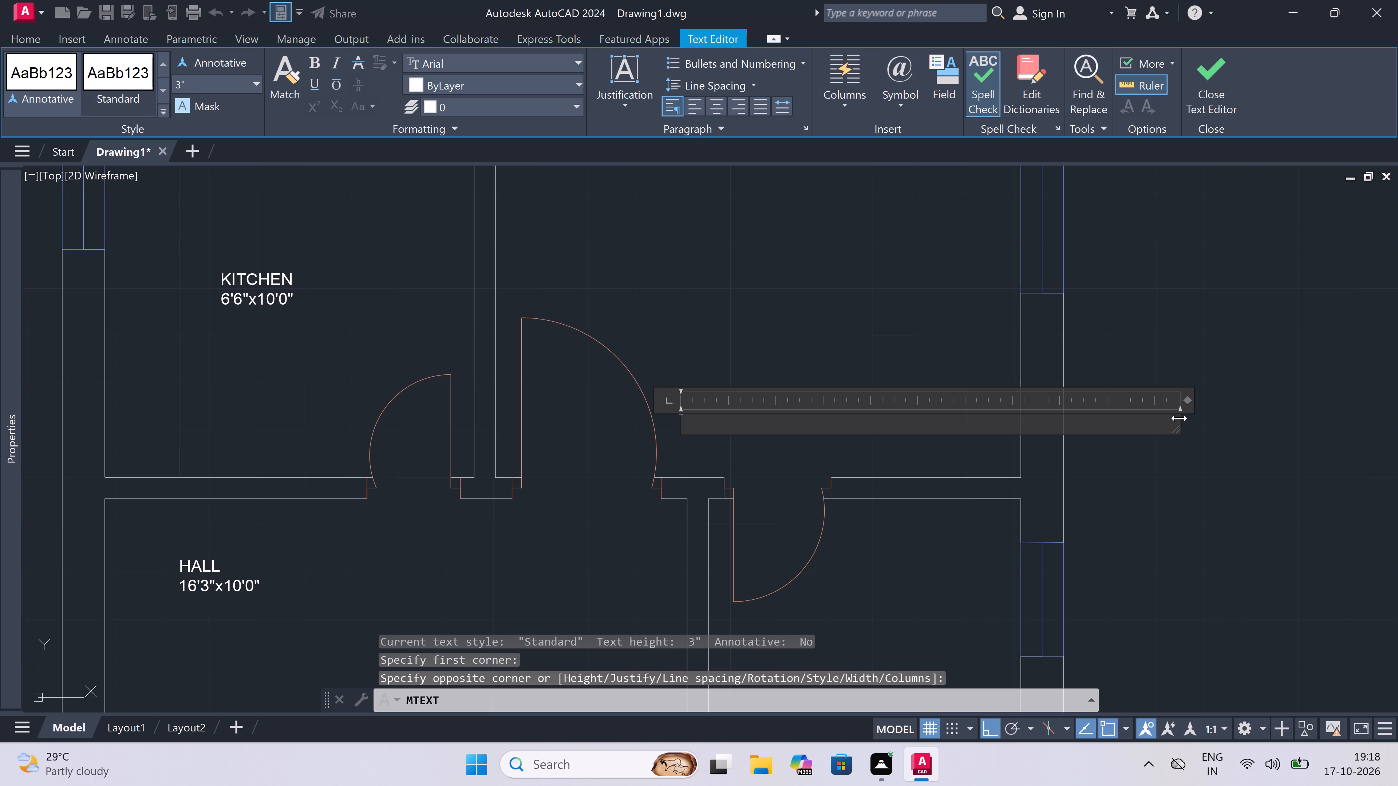
{"action": "type", "text": "BEDROOM"}
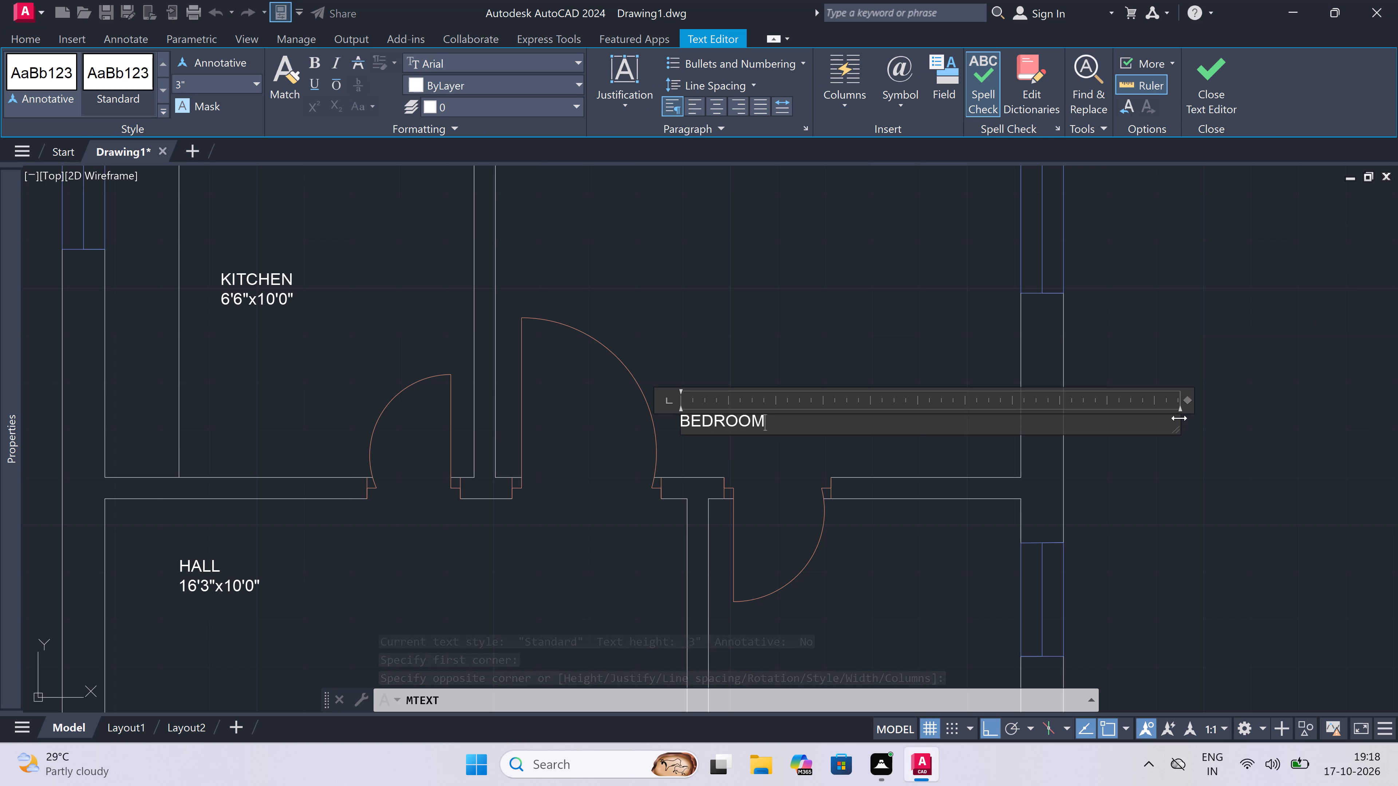
{"action": "key", "text": "Return"}
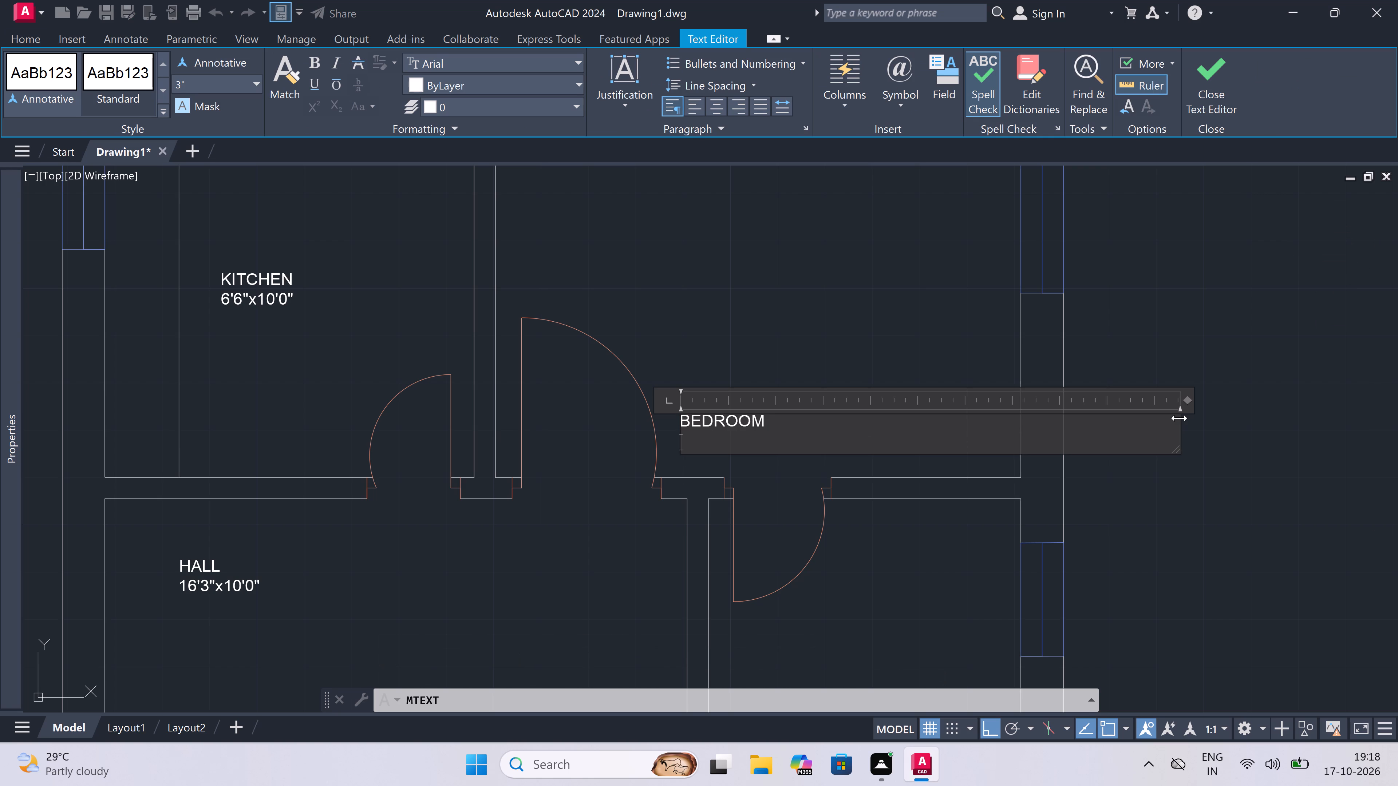
{"action": "type", "text": "9'"}
{"action": "key", "text": "3"}
{"action": "key", "text": "shift+quotedbl"}
{"action": "type", "text": "x10'0\""}
{"action": "left_click", "coordinate": [801, 478]}
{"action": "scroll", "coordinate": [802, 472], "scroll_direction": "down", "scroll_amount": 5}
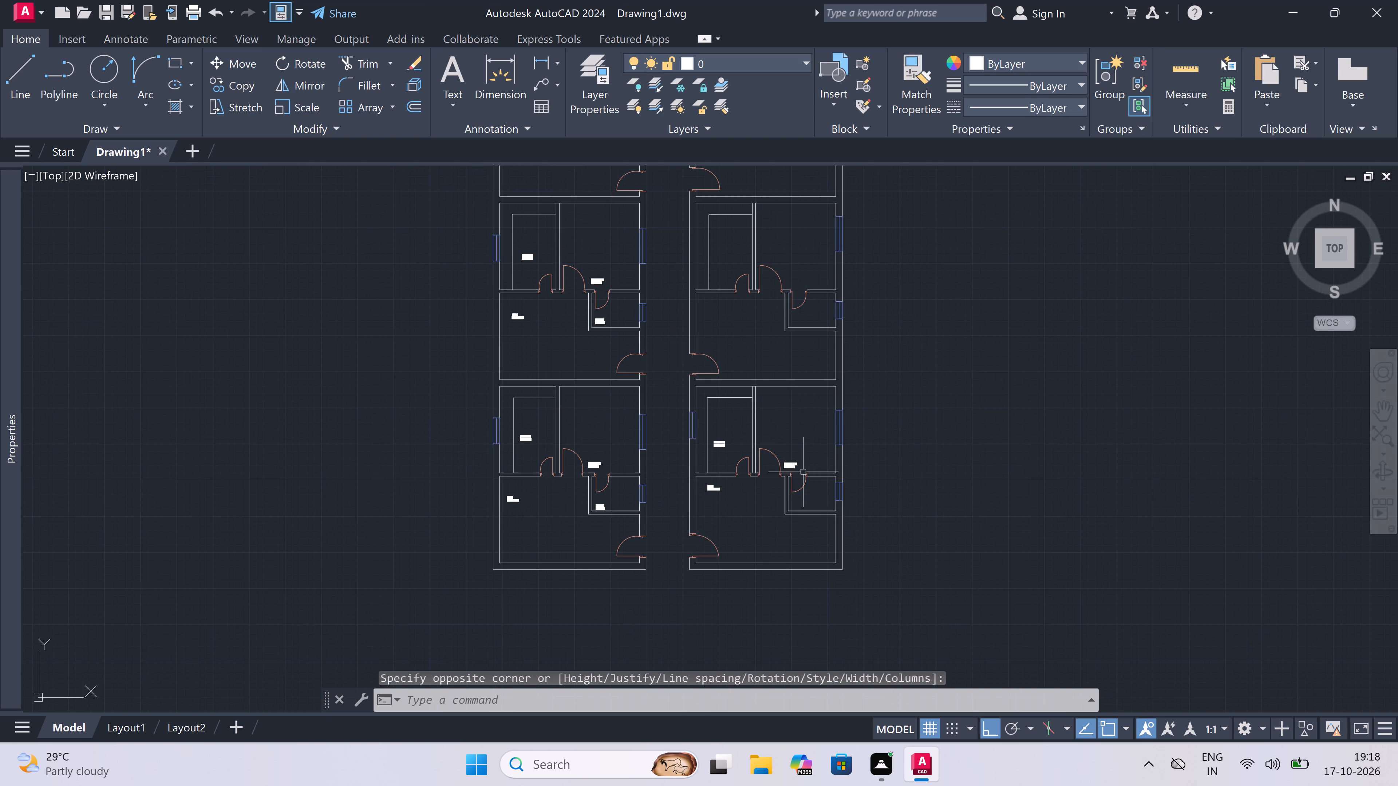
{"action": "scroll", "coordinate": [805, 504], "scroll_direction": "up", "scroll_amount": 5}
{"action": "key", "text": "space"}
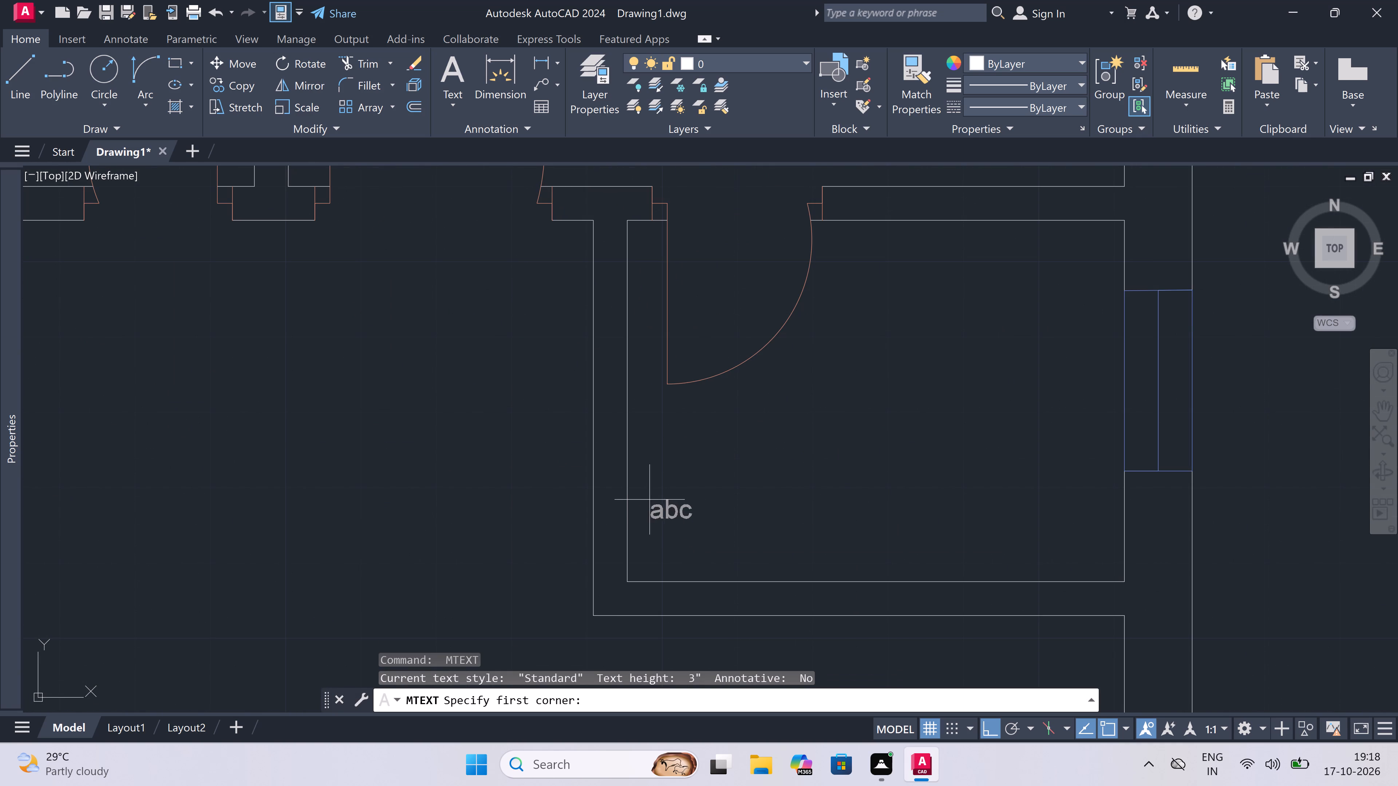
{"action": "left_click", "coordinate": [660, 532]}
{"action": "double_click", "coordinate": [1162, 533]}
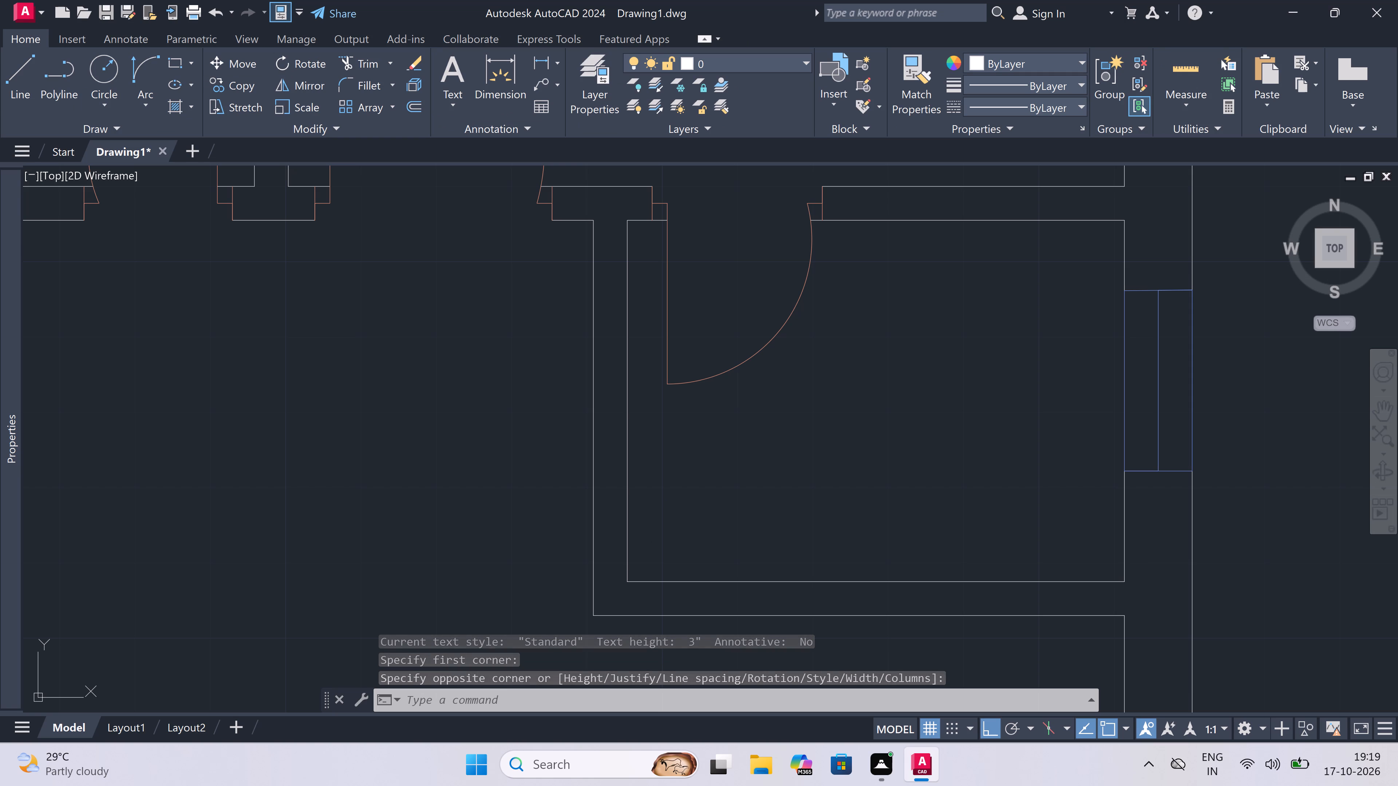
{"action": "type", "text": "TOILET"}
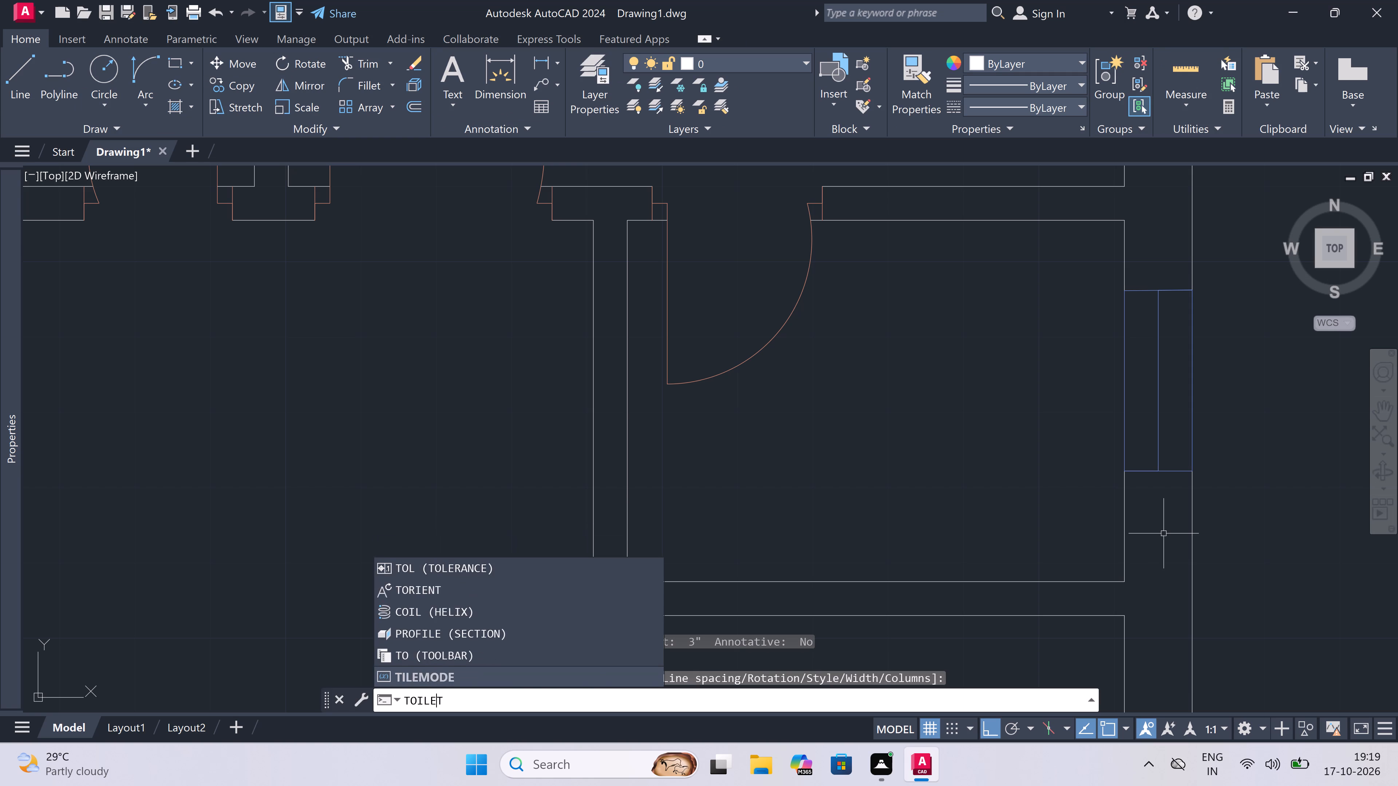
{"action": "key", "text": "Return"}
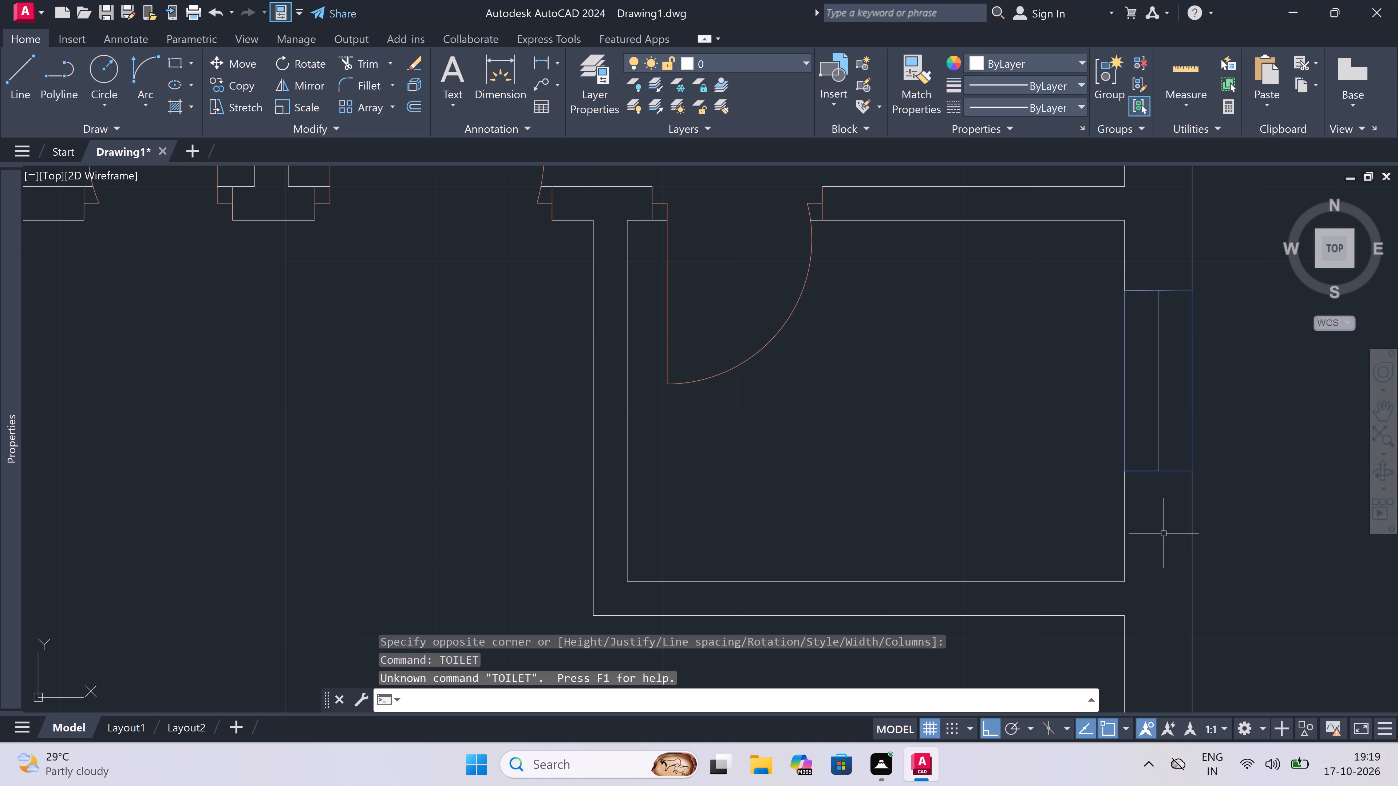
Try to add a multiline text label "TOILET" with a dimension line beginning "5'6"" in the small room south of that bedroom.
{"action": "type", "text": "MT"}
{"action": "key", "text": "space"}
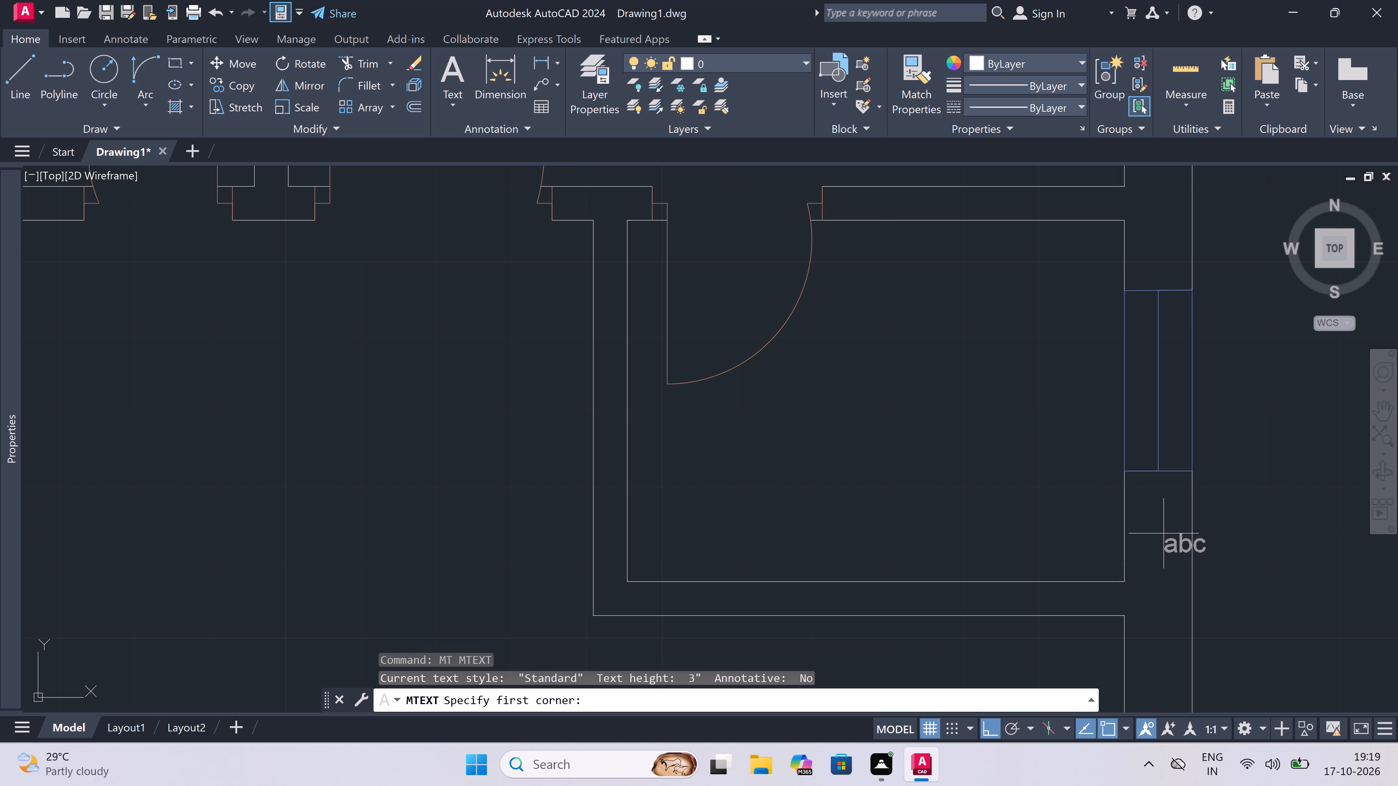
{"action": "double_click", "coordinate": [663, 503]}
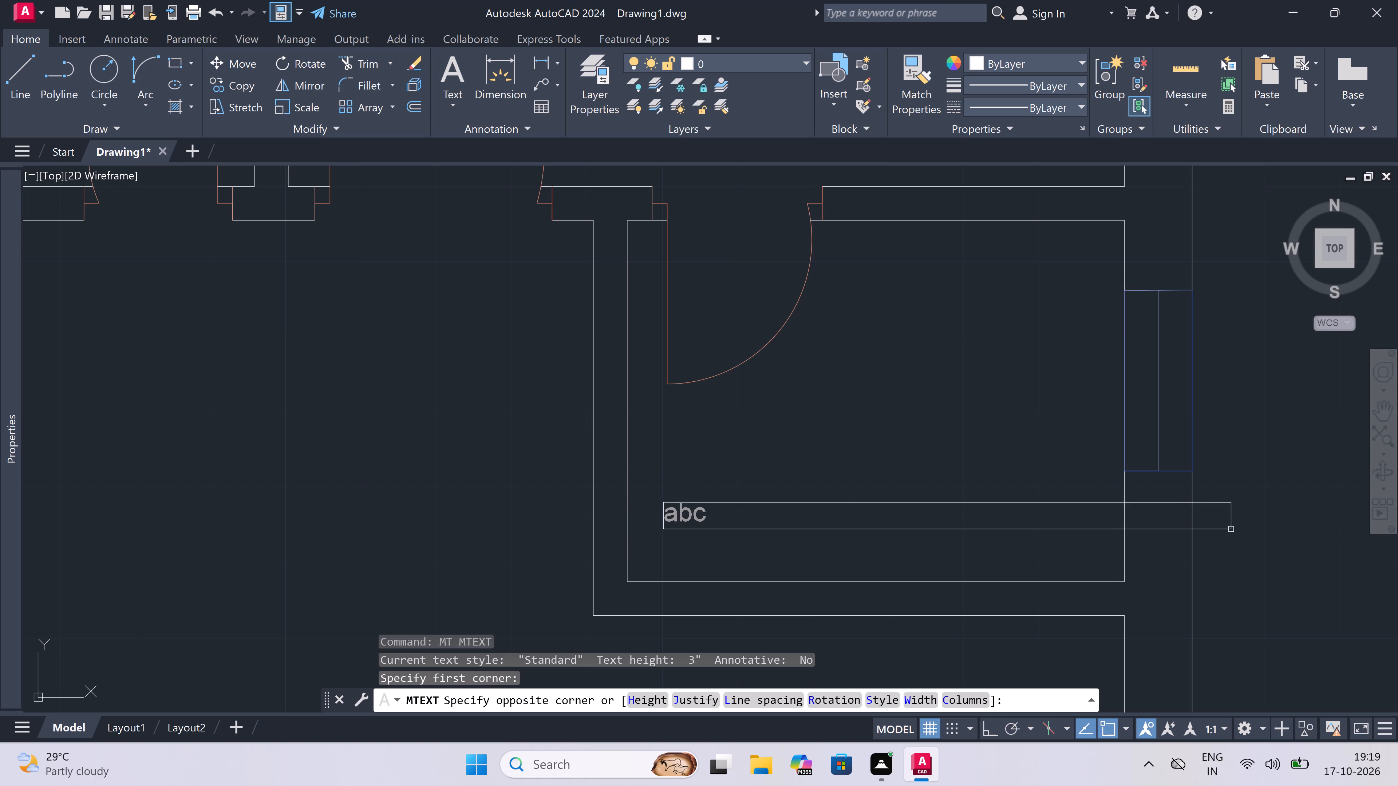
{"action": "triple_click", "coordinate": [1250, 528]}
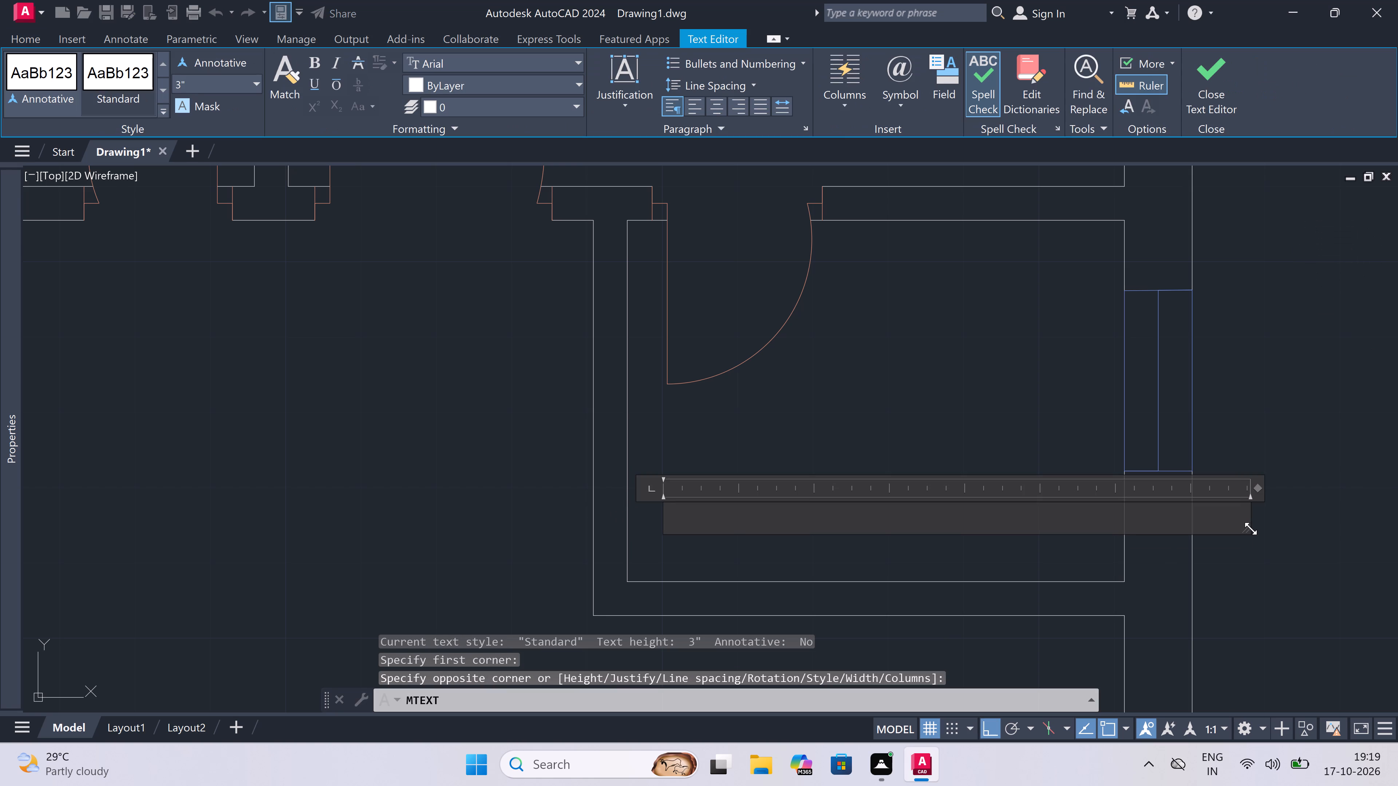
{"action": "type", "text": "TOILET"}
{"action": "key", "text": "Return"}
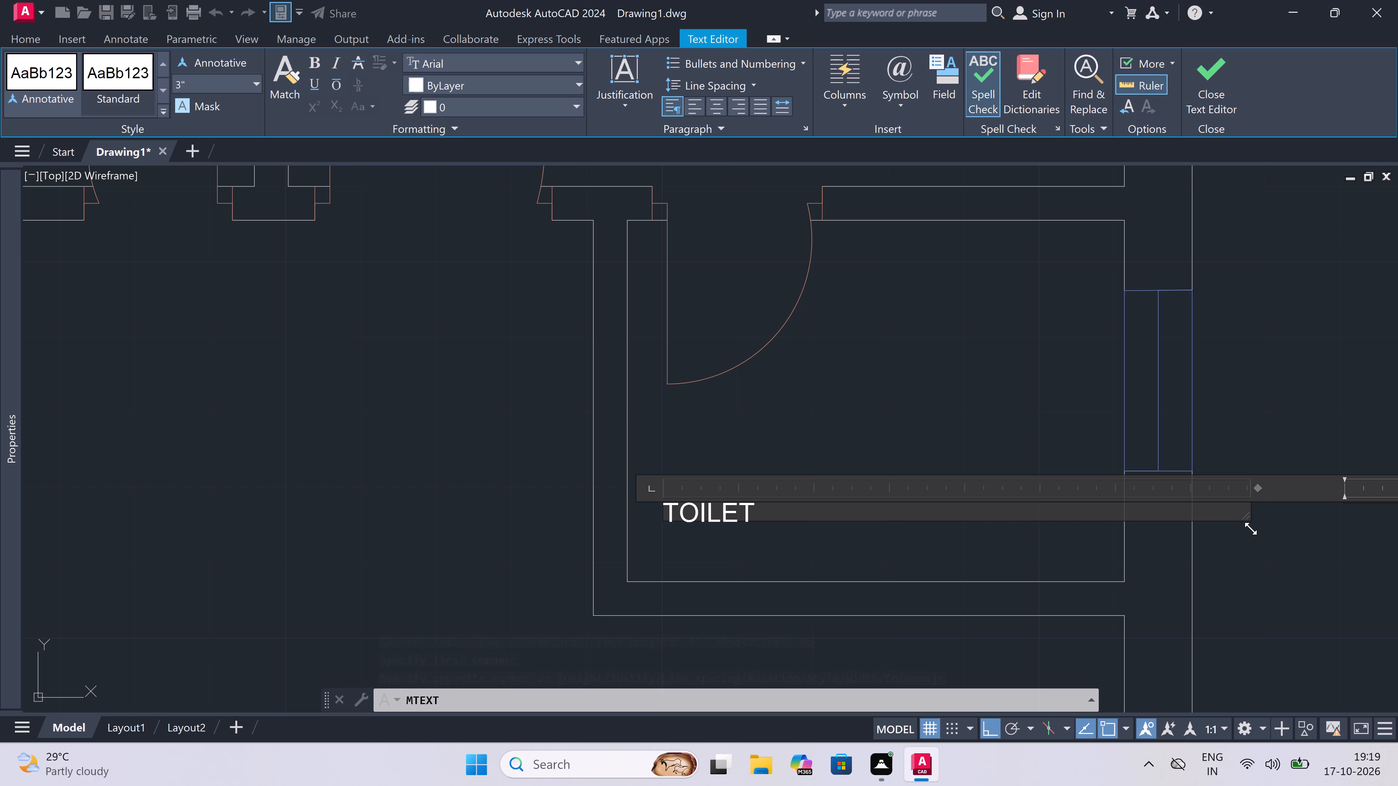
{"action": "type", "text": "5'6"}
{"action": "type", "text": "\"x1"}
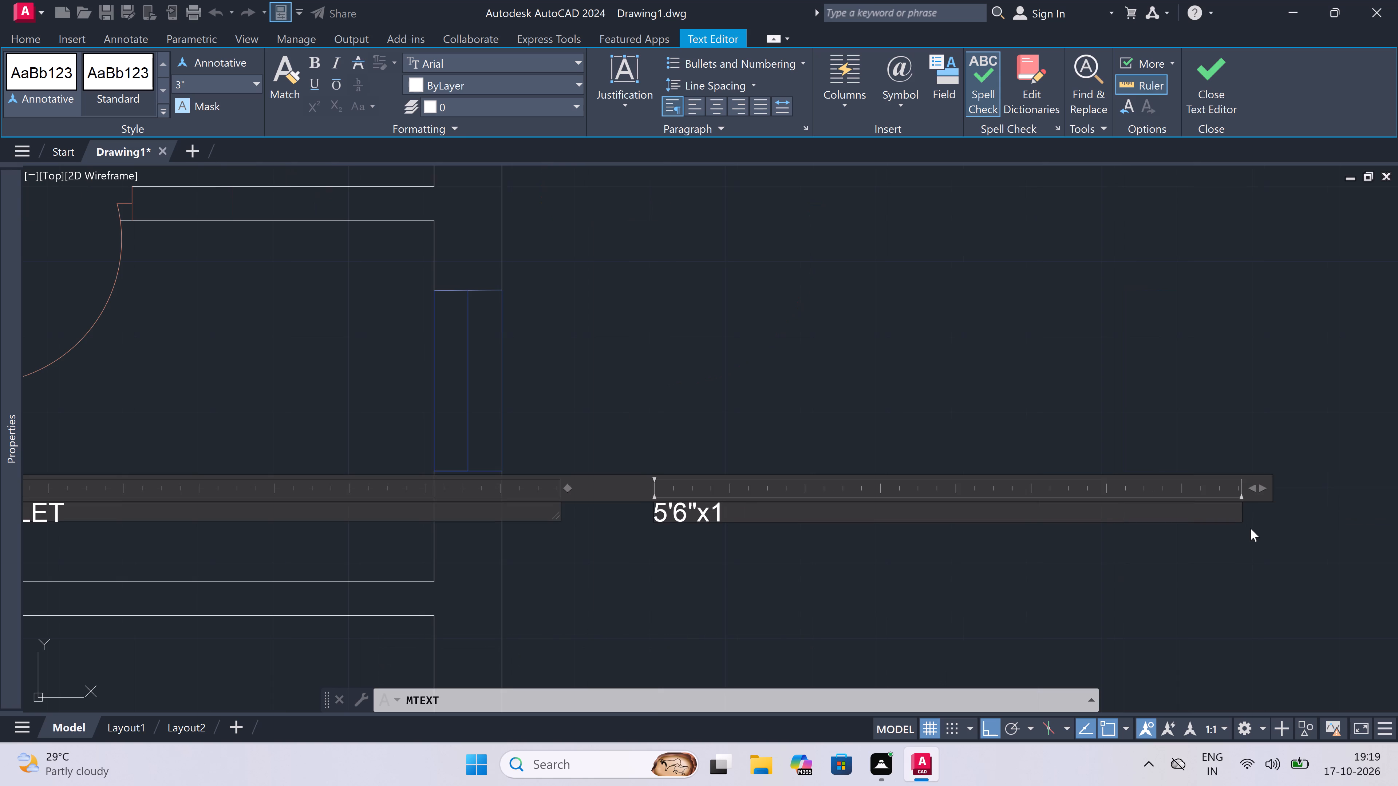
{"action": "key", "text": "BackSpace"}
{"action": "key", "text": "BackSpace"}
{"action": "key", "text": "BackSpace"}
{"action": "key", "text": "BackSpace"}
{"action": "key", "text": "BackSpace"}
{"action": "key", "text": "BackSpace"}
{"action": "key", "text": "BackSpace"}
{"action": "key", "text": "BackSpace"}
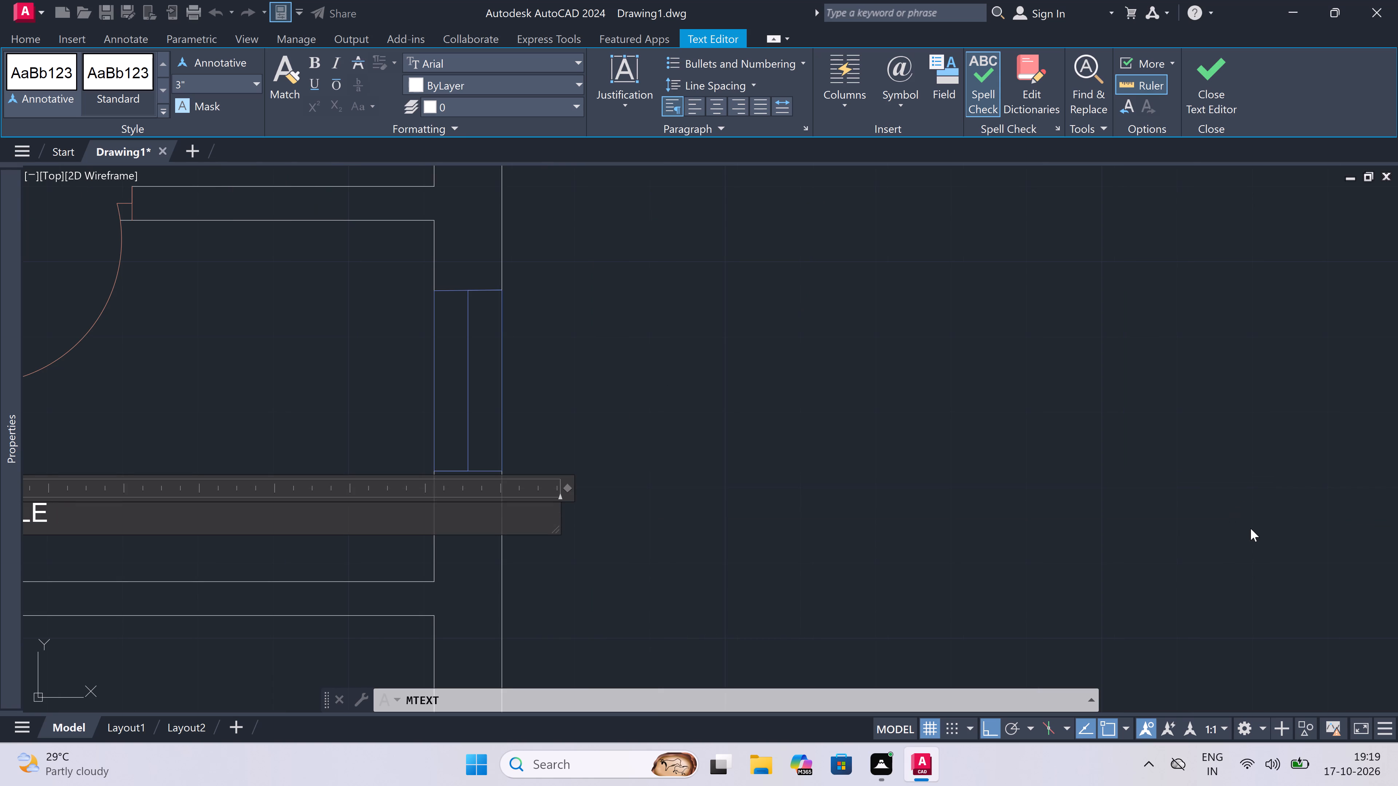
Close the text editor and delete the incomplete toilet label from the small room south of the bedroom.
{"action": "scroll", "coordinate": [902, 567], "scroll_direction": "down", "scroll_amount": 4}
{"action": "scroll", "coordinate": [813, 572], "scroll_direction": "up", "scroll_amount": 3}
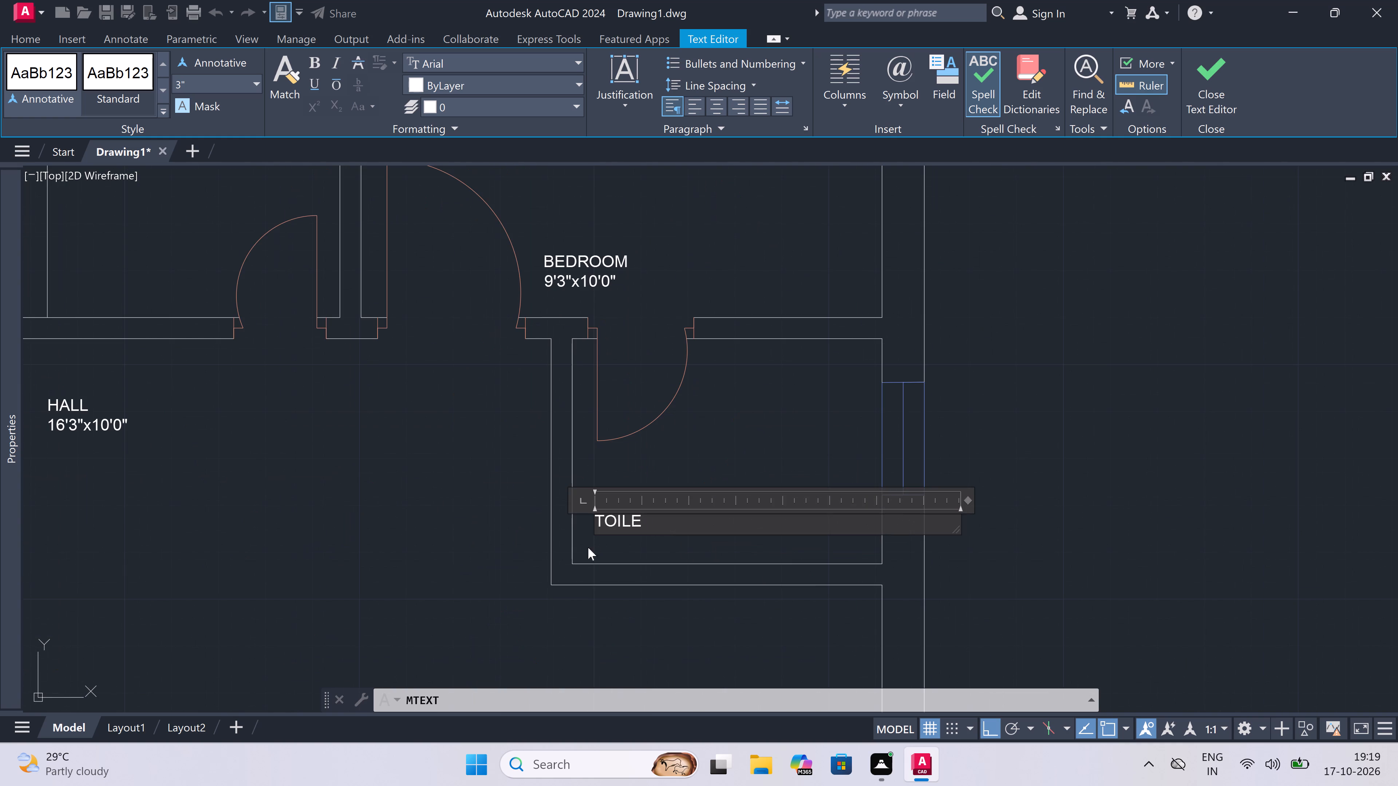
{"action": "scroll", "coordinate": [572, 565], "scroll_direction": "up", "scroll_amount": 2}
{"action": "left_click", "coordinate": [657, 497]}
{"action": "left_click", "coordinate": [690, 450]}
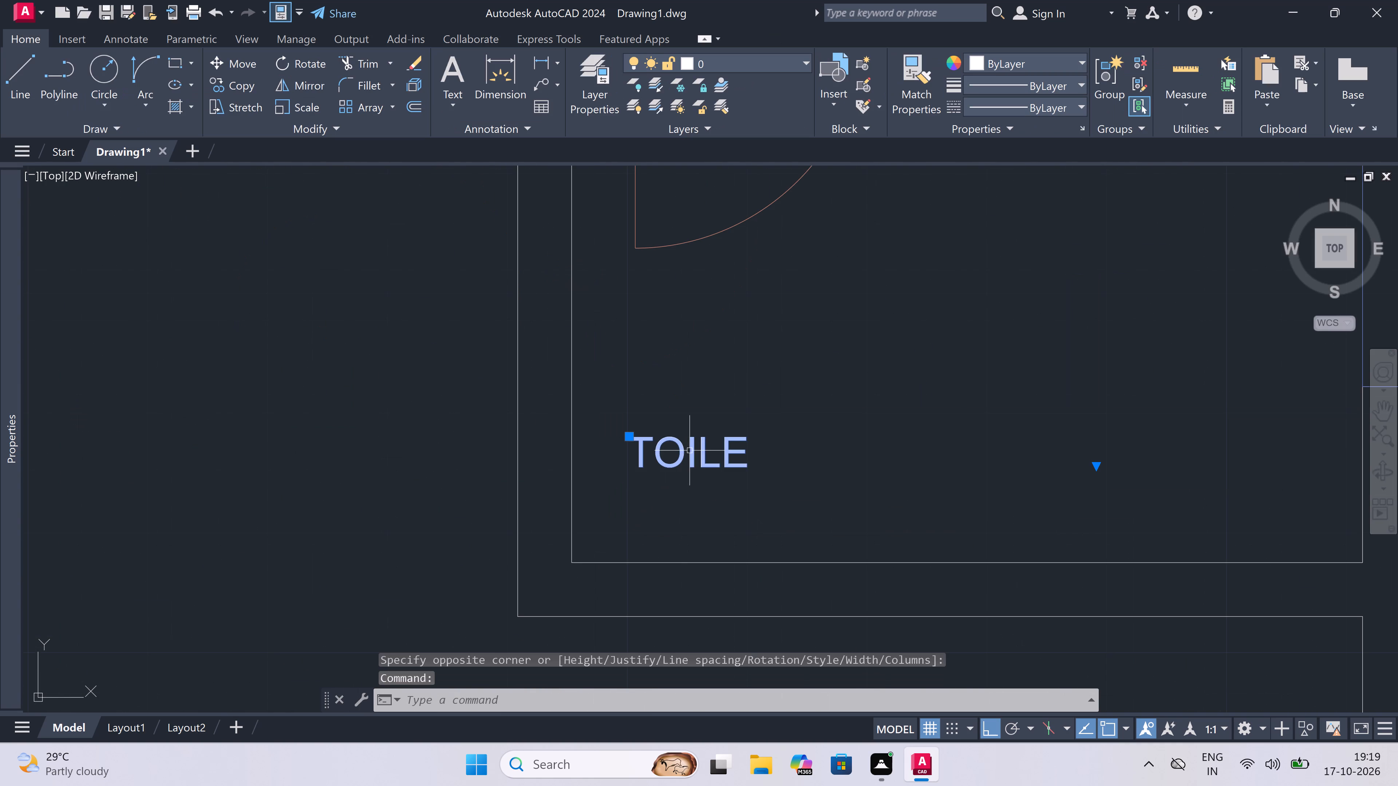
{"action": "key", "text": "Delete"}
Add a two-line multiline text label "TOILET" and "5'6"x4'0"" in the small room south of the bedroom in the east column's bottom plan.
{"action": "type", "text": "mtv"}
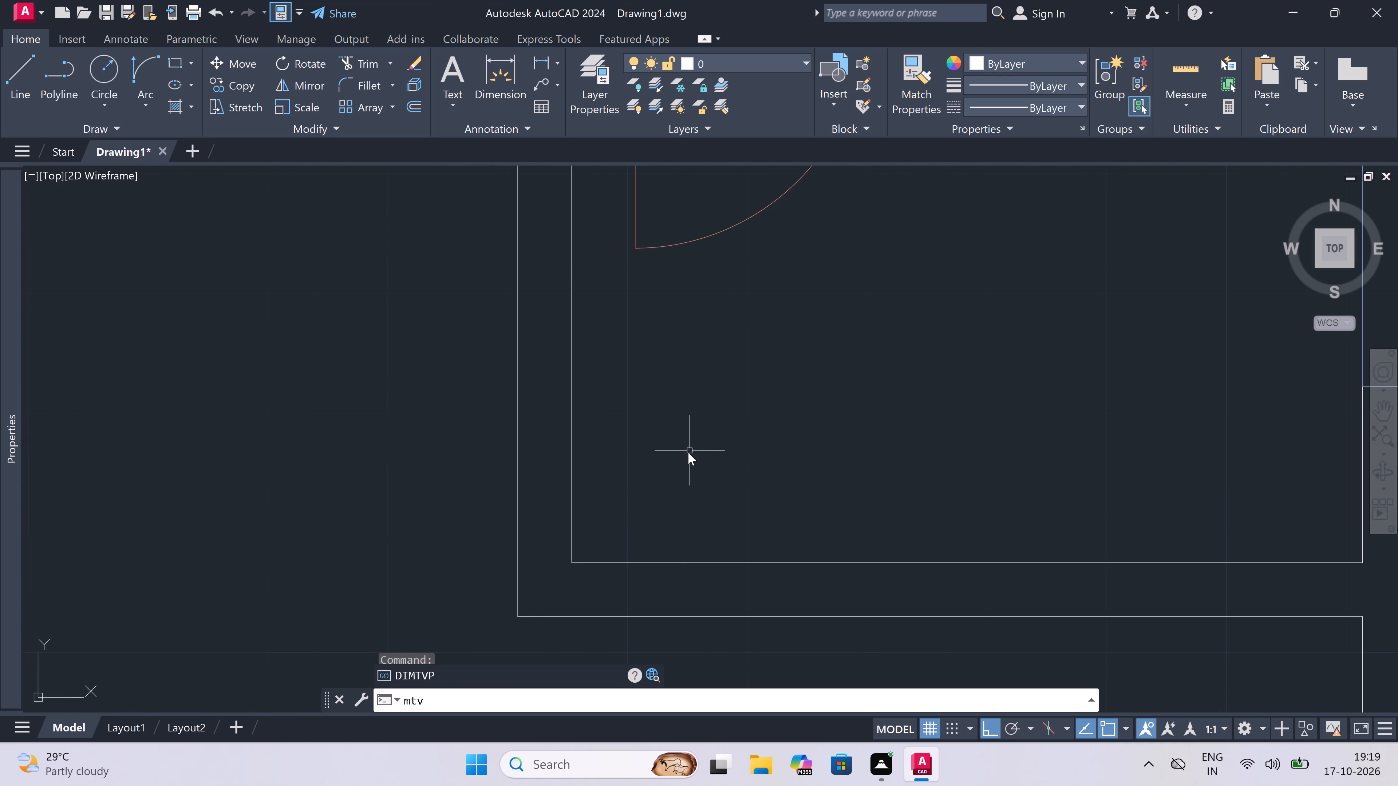
{"action": "key", "text": "BackSpace"}
{"action": "key", "text": "space"}
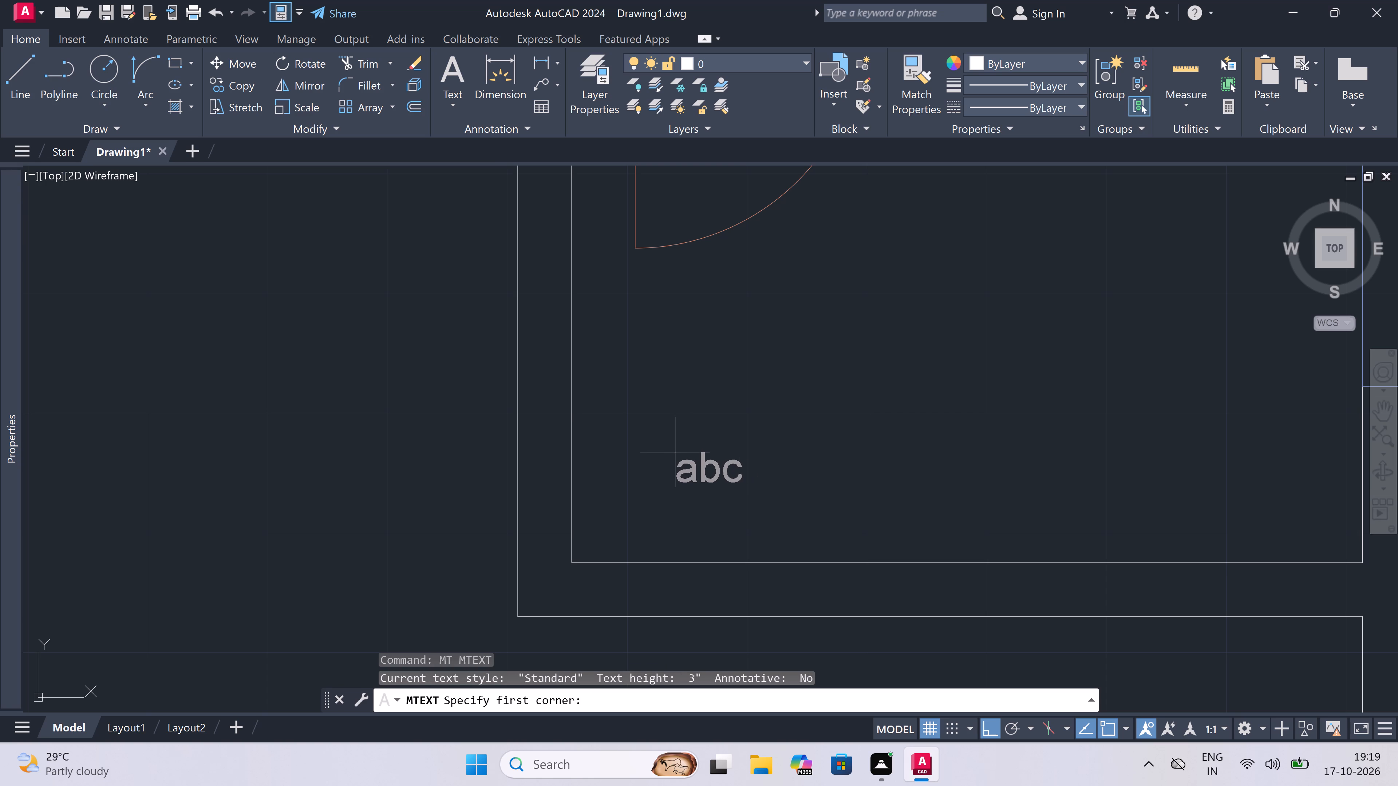
{"action": "left_click", "coordinate": [628, 427]}
{"action": "scroll", "coordinate": [779, 428], "scroll_direction": "down", "scroll_amount": 2}
{"action": "left_click", "coordinate": [1034, 418]}
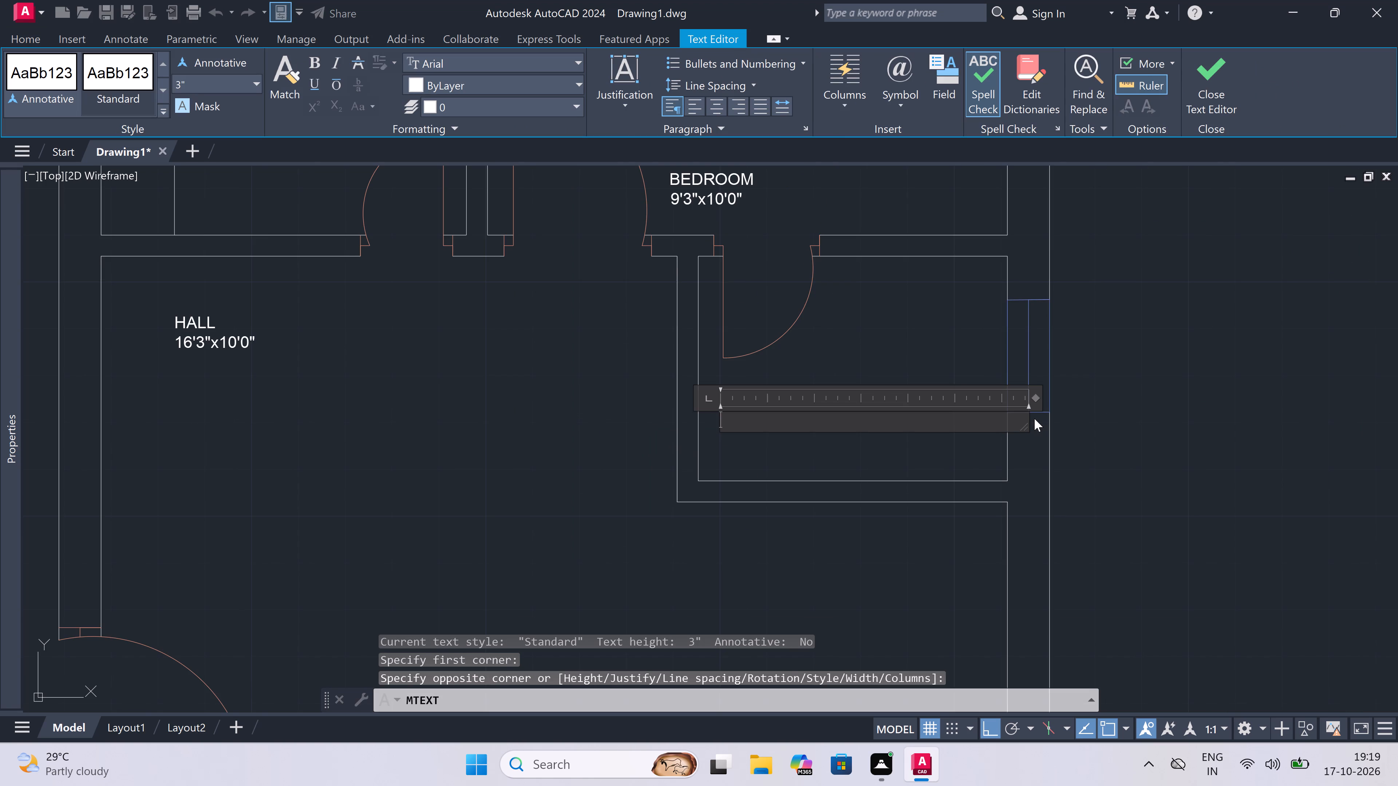
{"action": "type", "text": "TOILET"}
{"action": "key", "text": "Return"}
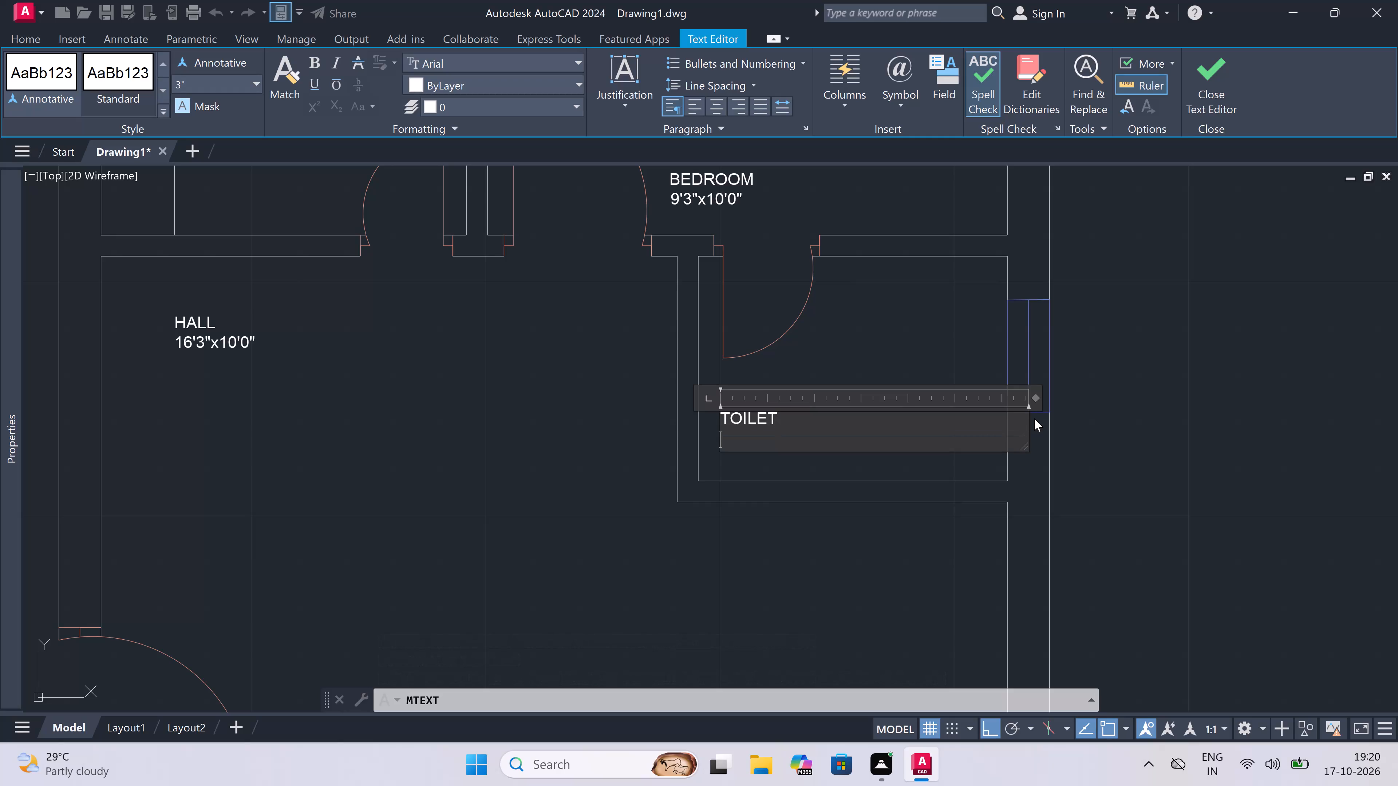
{"action": "type", "text": "5'6"}
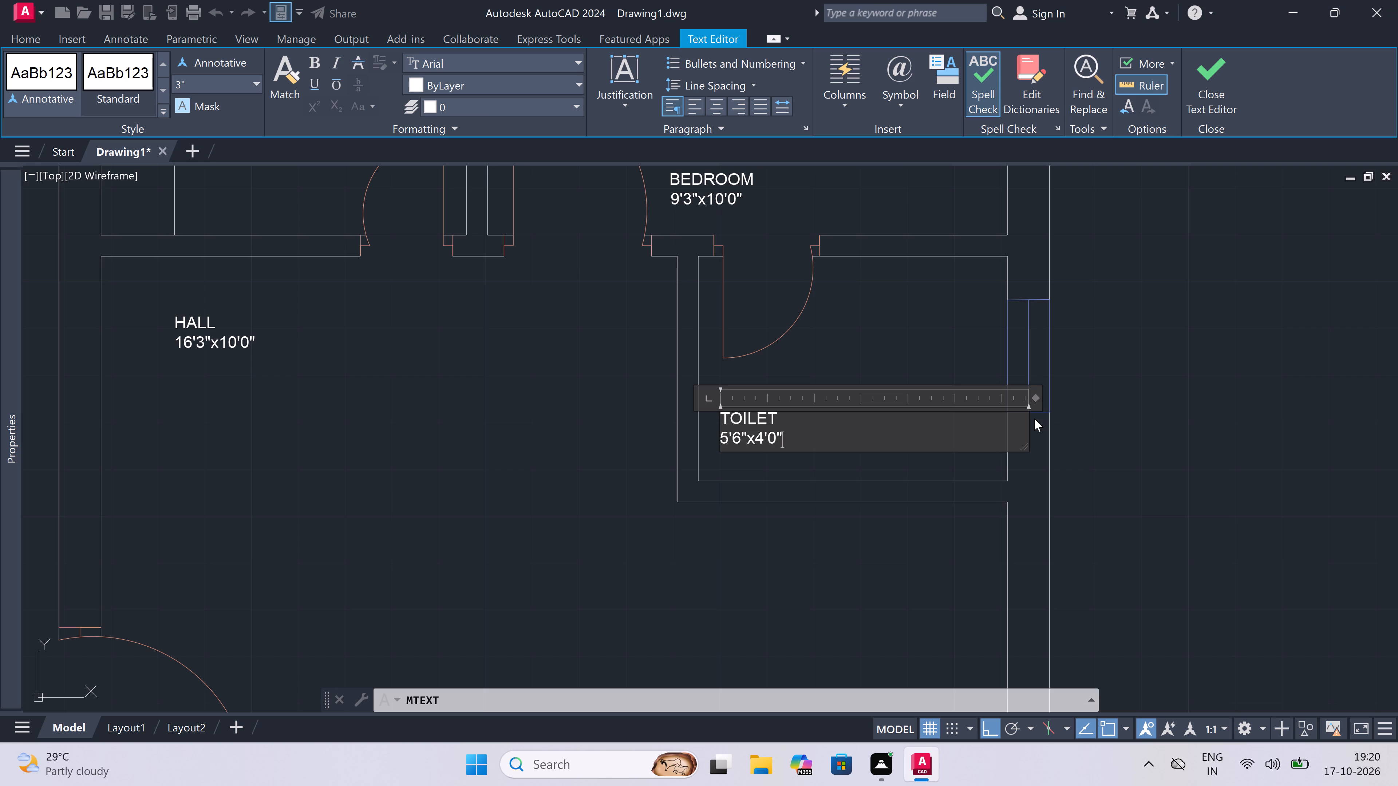
{"action": "double_click", "coordinate": [832, 476]}
Add a two-line multiline text label "HALL" and "16'3"x10'0"" in the hall's northwest part, second plan from the bottom, east column.
{"action": "scroll", "coordinate": [745, 475], "scroll_direction": "down", "scroll_amount": 5}
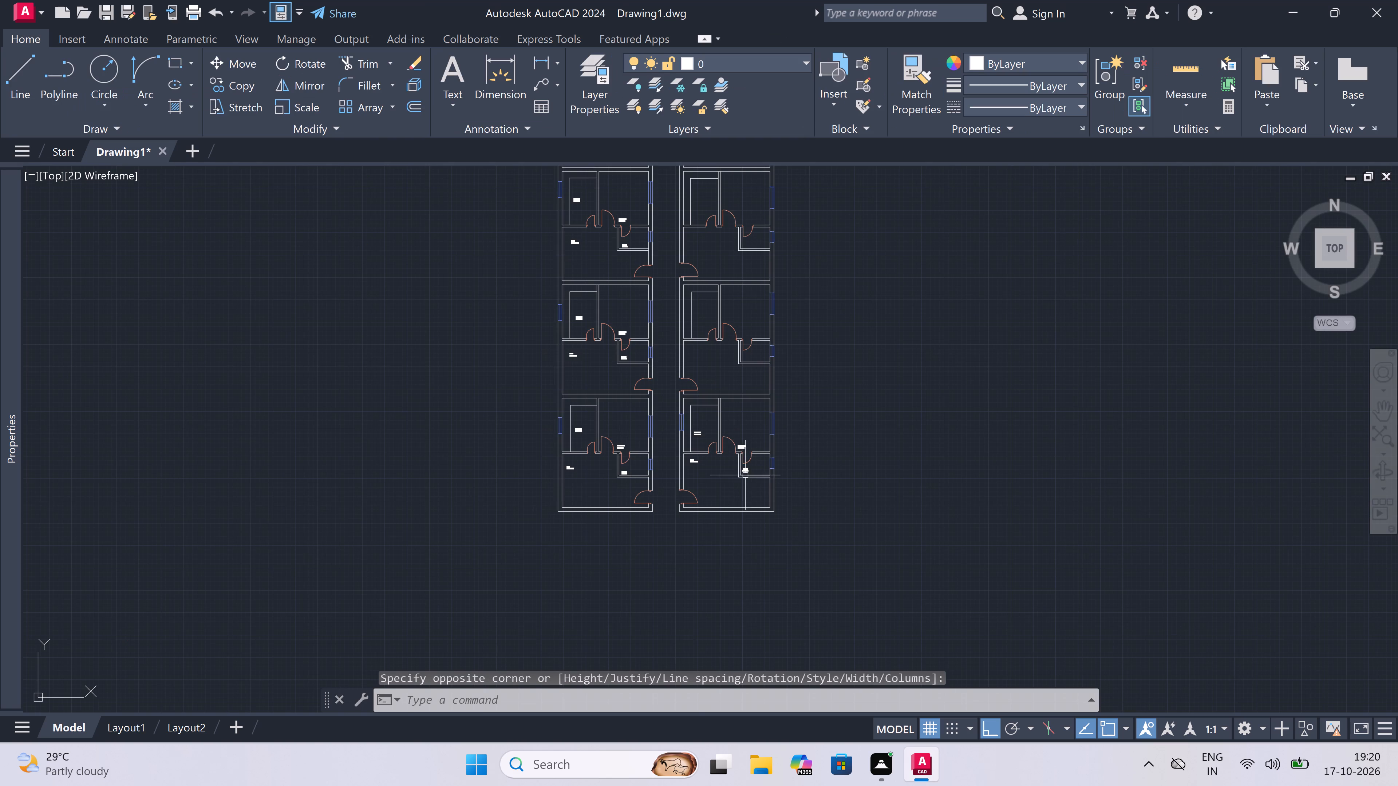
{"action": "scroll", "coordinate": [720, 365], "scroll_direction": "up", "scroll_amount": 3}
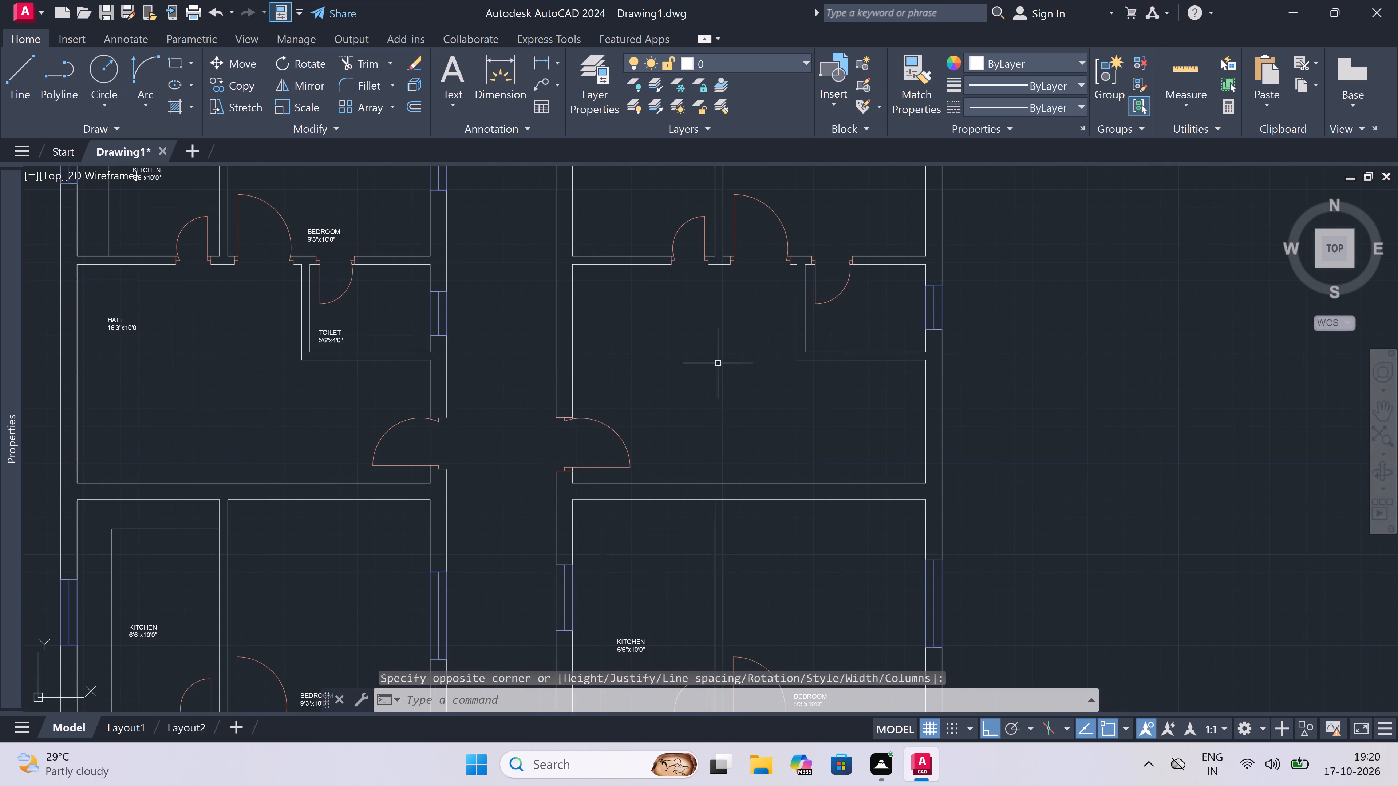
{"action": "scroll", "coordinate": [646, 267], "scroll_direction": "up", "scroll_amount": 2}
{"action": "key", "text": "space"}
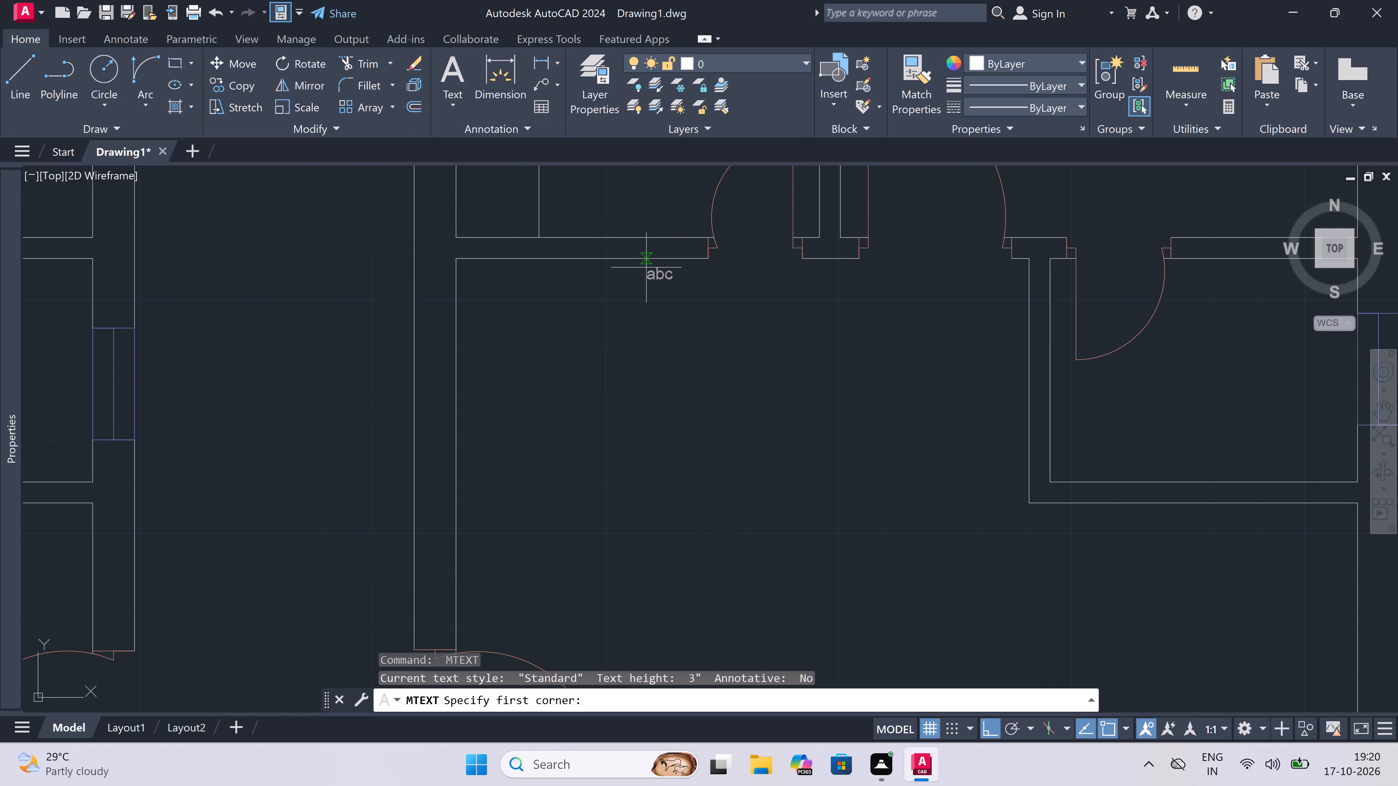
{"action": "double_click", "coordinate": [508, 314]}
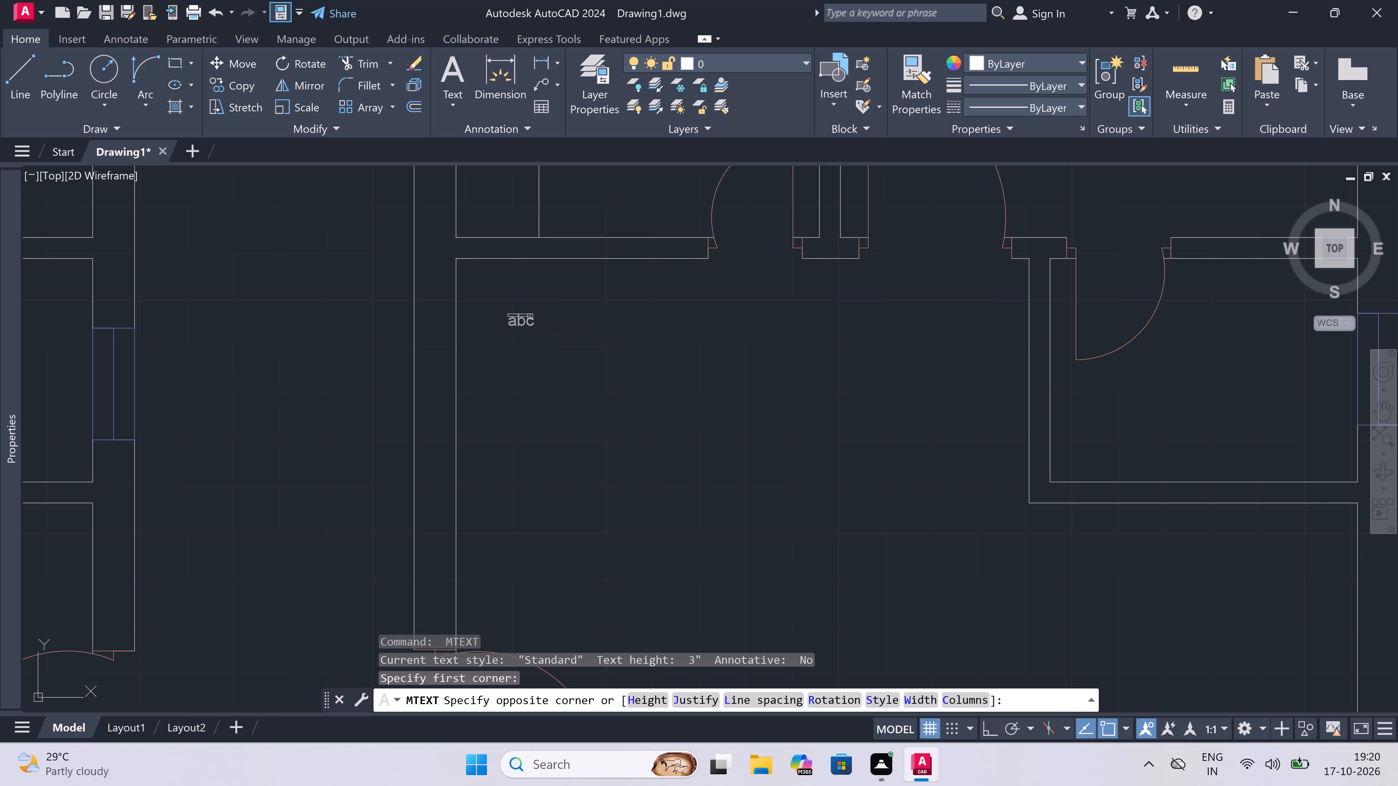
{"action": "left_click", "coordinate": [922, 313]}
{"action": "scroll", "coordinate": [923, 317], "scroll_direction": "down", "scroll_amount": 3}
{"action": "scroll", "coordinate": [820, 281], "scroll_direction": "up", "scroll_amount": 3}
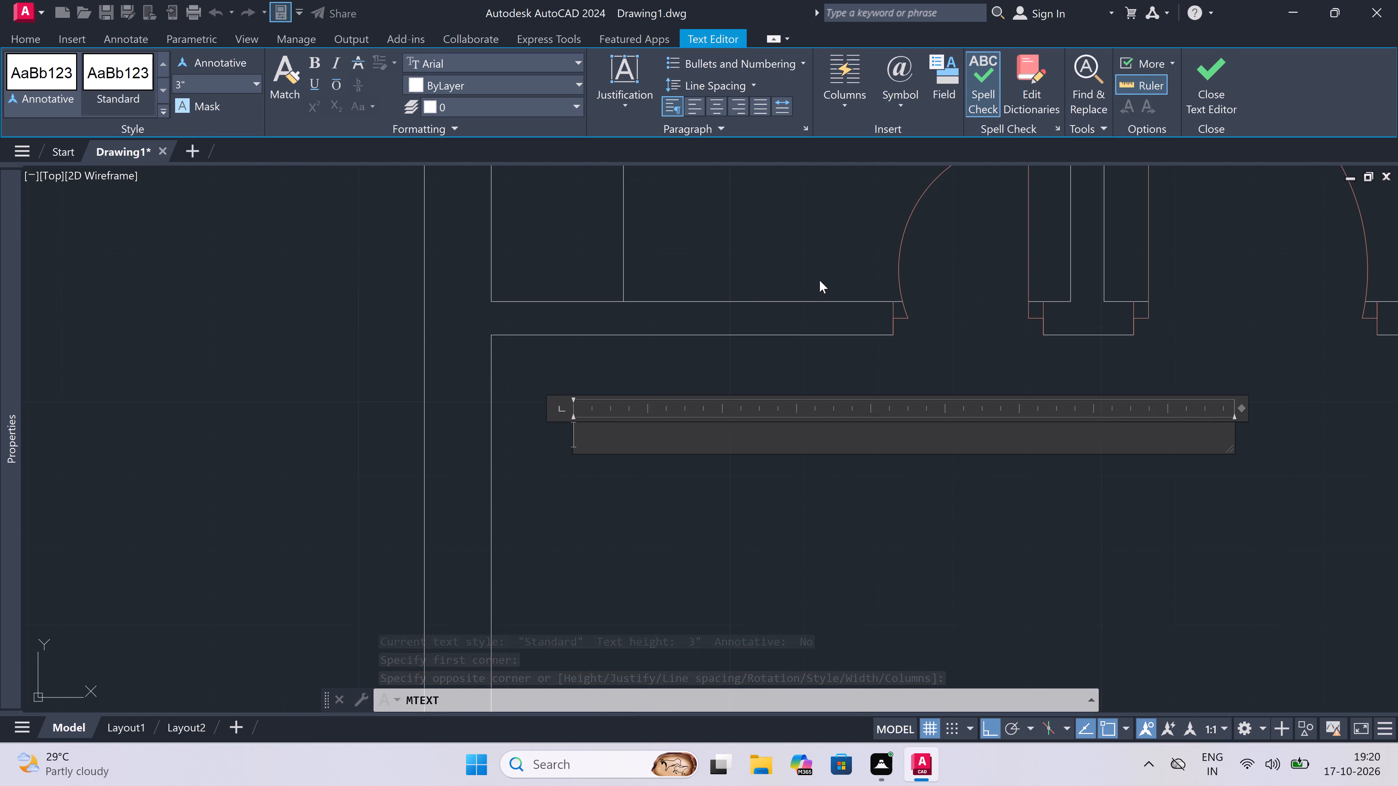
{"action": "type", "text": "HALL"}
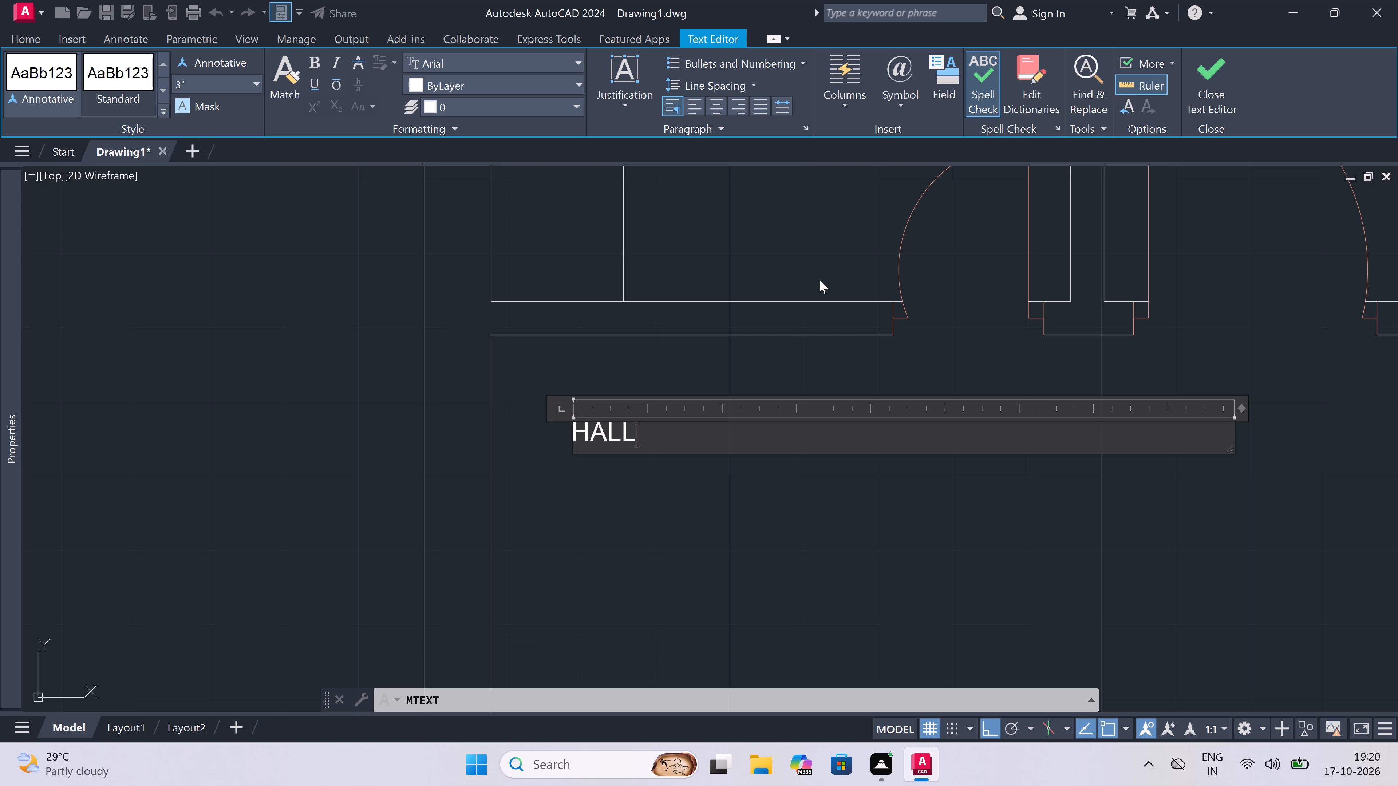
{"action": "key", "text": "apostrophe"}
{"action": "key", "text": "BackSpace"}
{"action": "key", "text": "Return"}
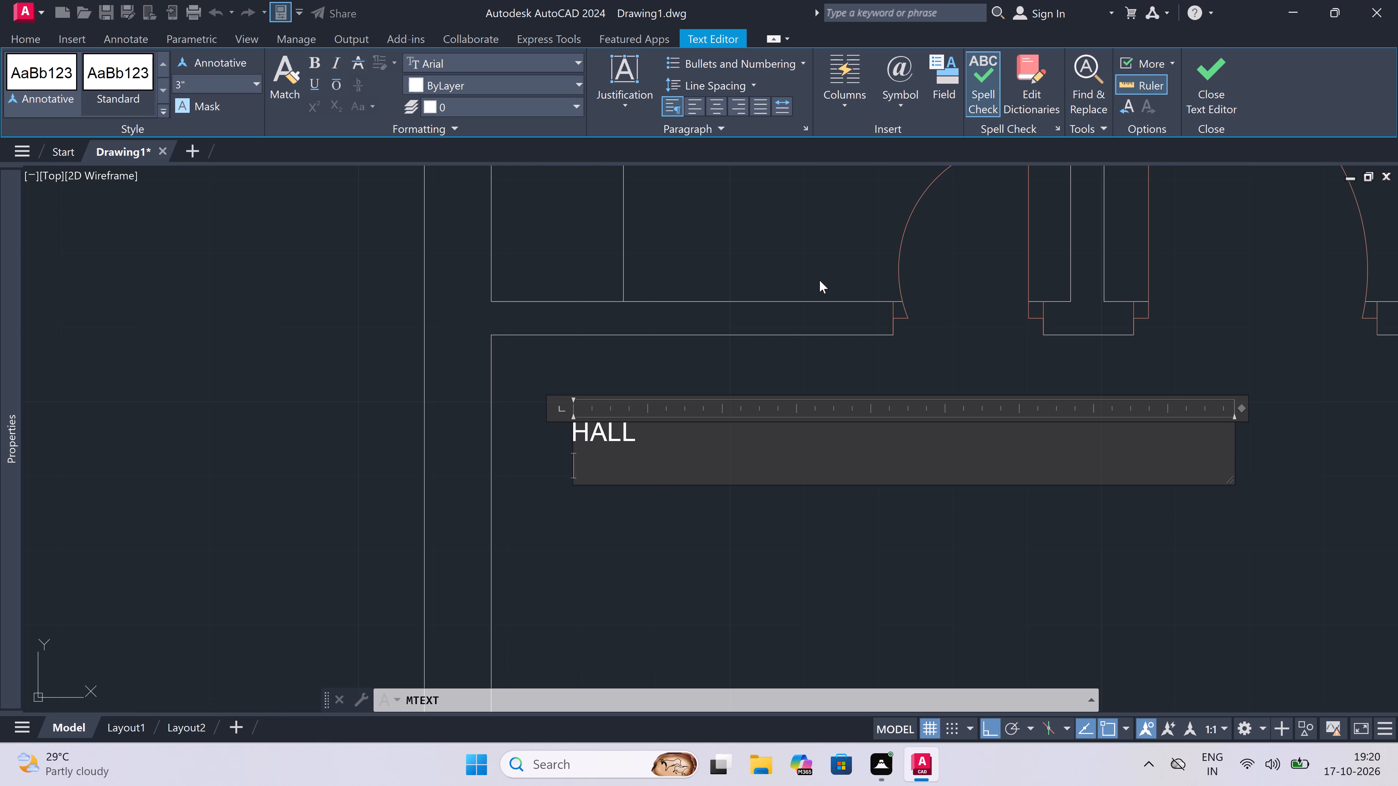
{"action": "type", "text": "16'"}
{"action": "key", "text": "3"}
{"action": "type", "text": "\"x10'0\""}
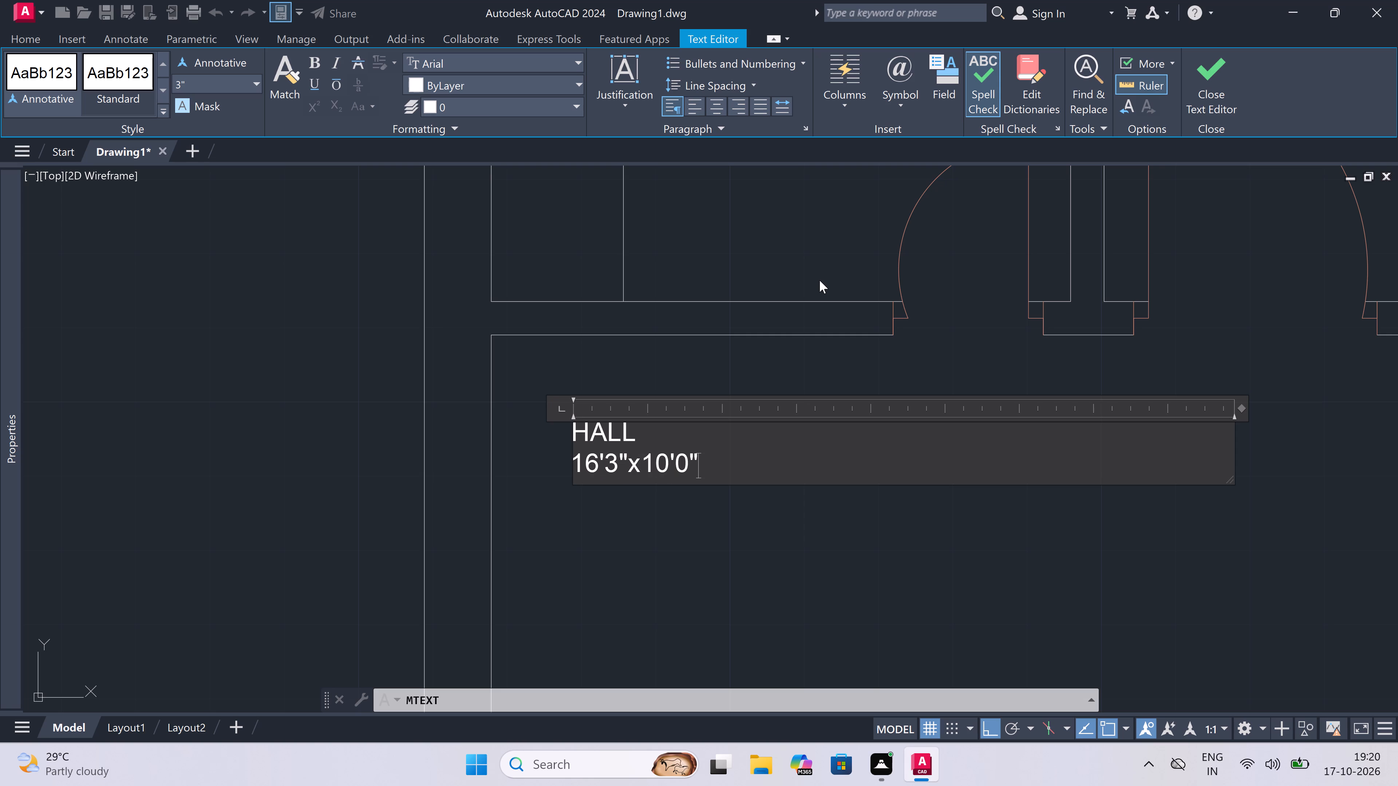
{"action": "left_click", "coordinate": [567, 499]}
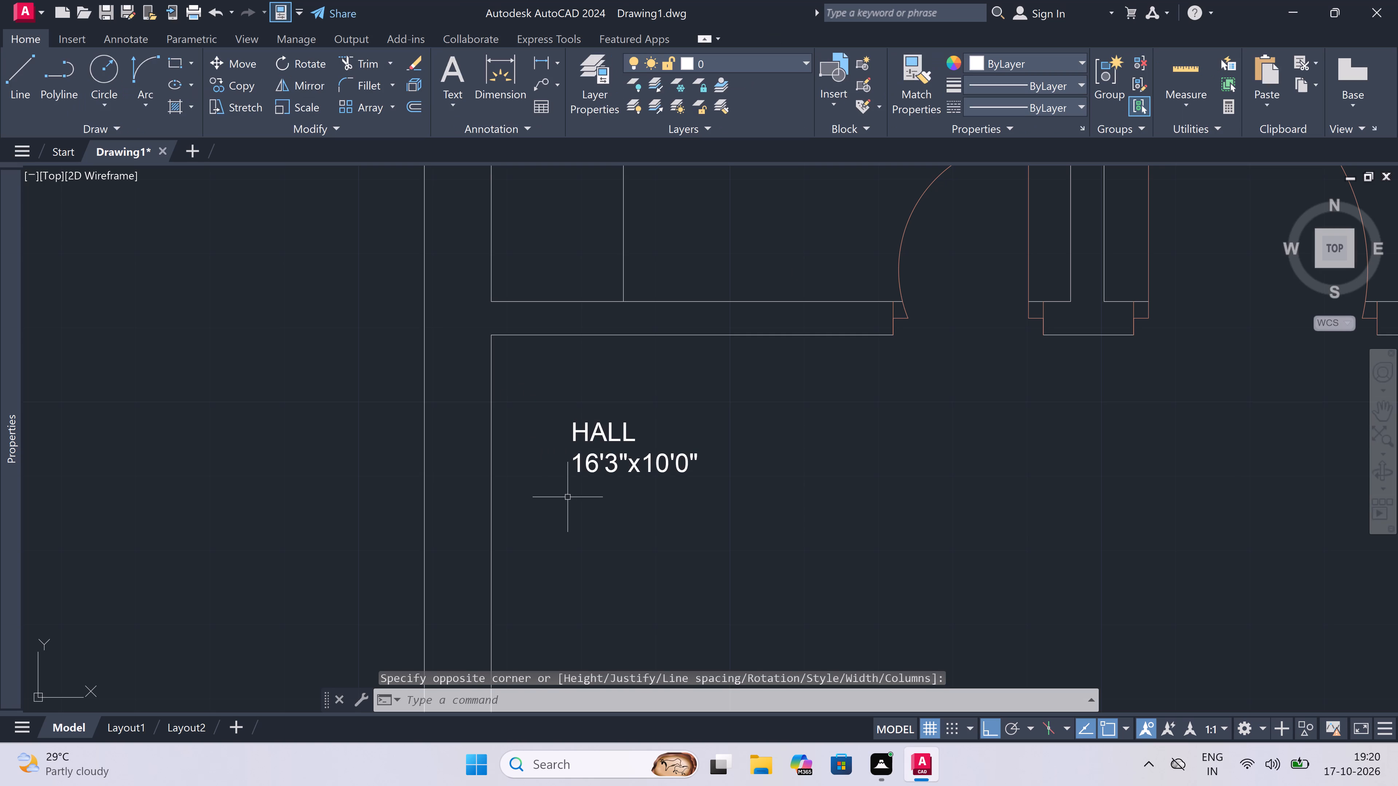
Add a two-line multiline text label "TOILET" and "5'6"x4'0"" in the small room on the east side of that hall.
{"action": "scroll", "coordinate": [568, 497], "scroll_direction": "down", "scroll_amount": 4}
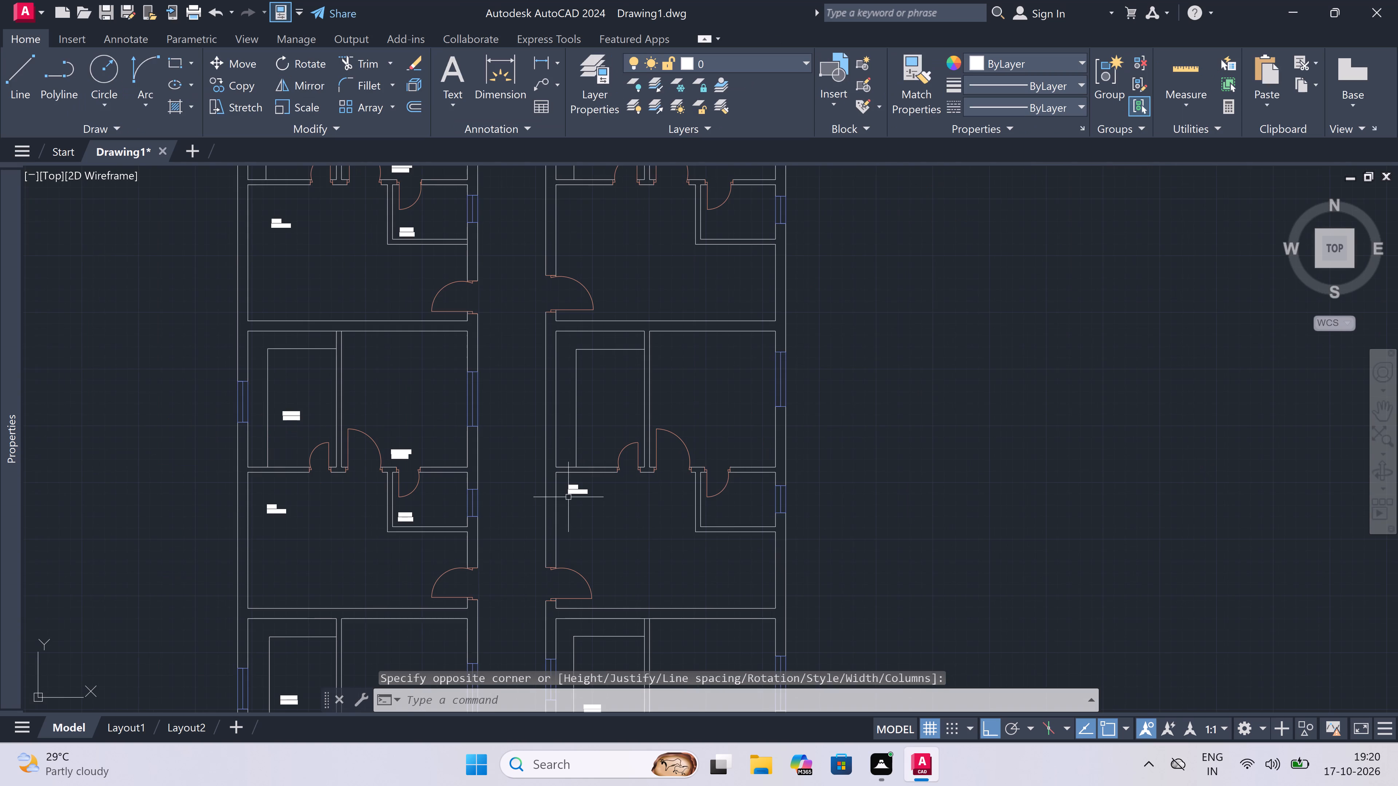
{"action": "scroll", "coordinate": [806, 492], "scroll_direction": "up", "scroll_amount": 1}
{"action": "scroll", "coordinate": [611, 553], "scroll_direction": "up", "scroll_amount": 3}
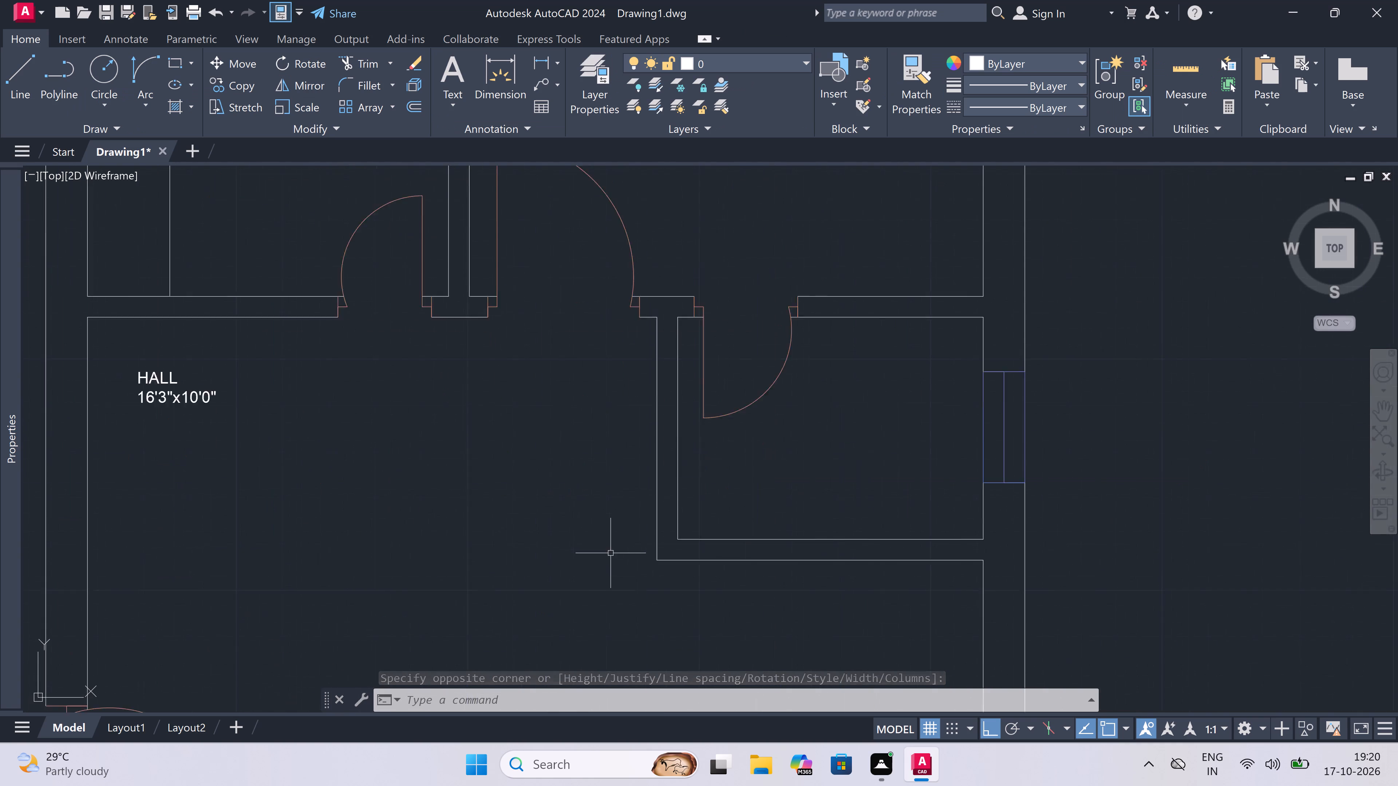
{"action": "scroll", "coordinate": [674, 529], "scroll_direction": "down", "scroll_amount": 3}
{"action": "scroll", "coordinate": [734, 524], "scroll_direction": "up", "scroll_amount": 2}
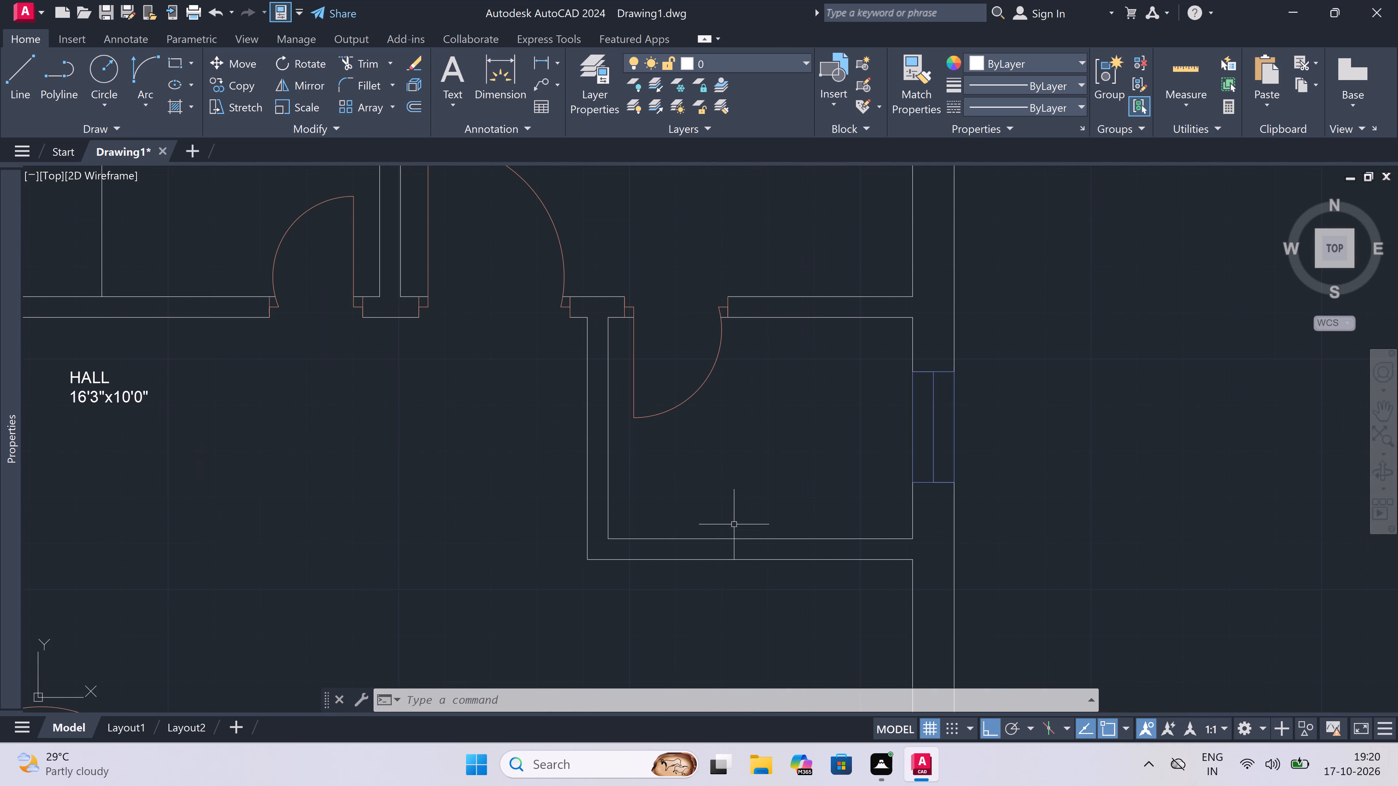
{"action": "key", "text": "space"}
{"action": "scroll", "coordinate": [620, 569], "scroll_direction": "down", "scroll_amount": 2}
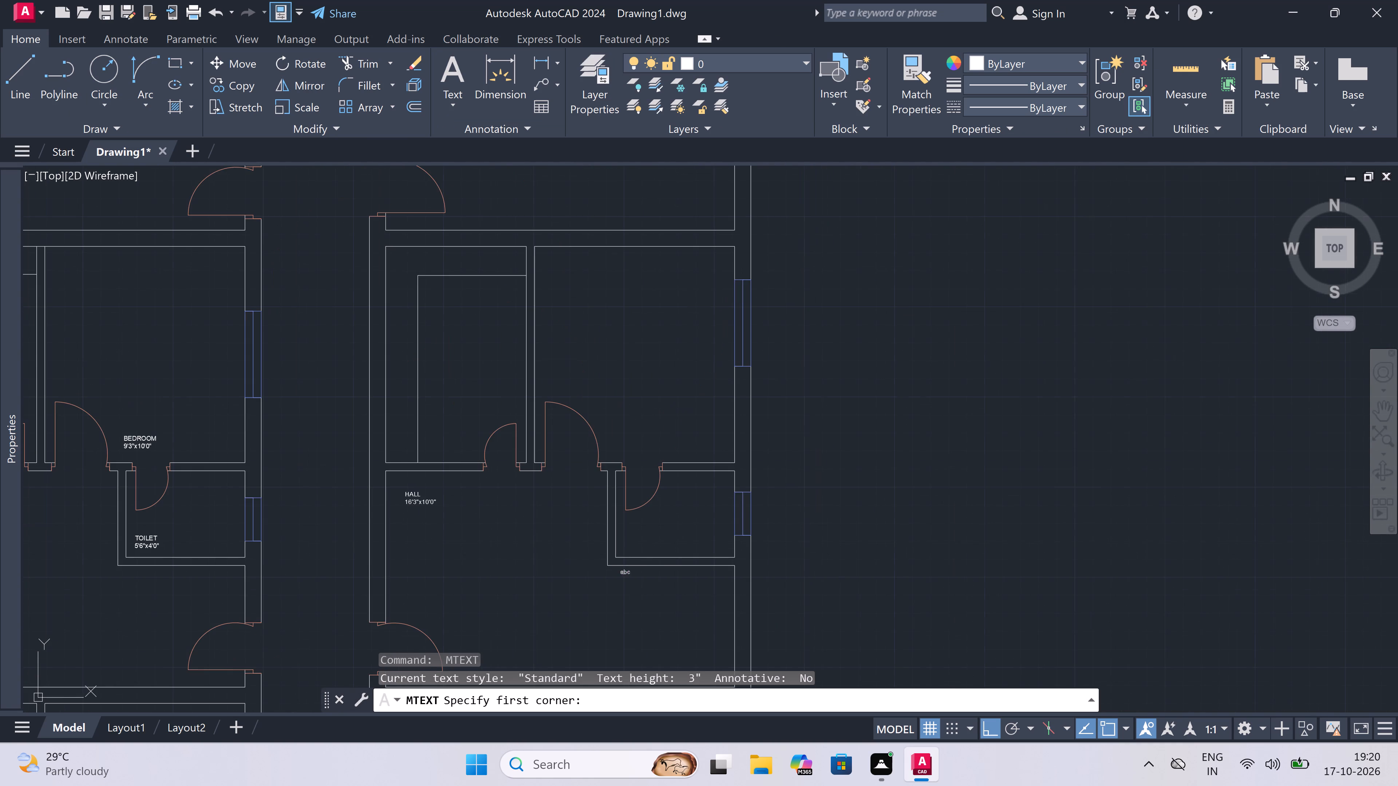
{"action": "scroll", "coordinate": [644, 561], "scroll_direction": "up", "scroll_amount": 3}
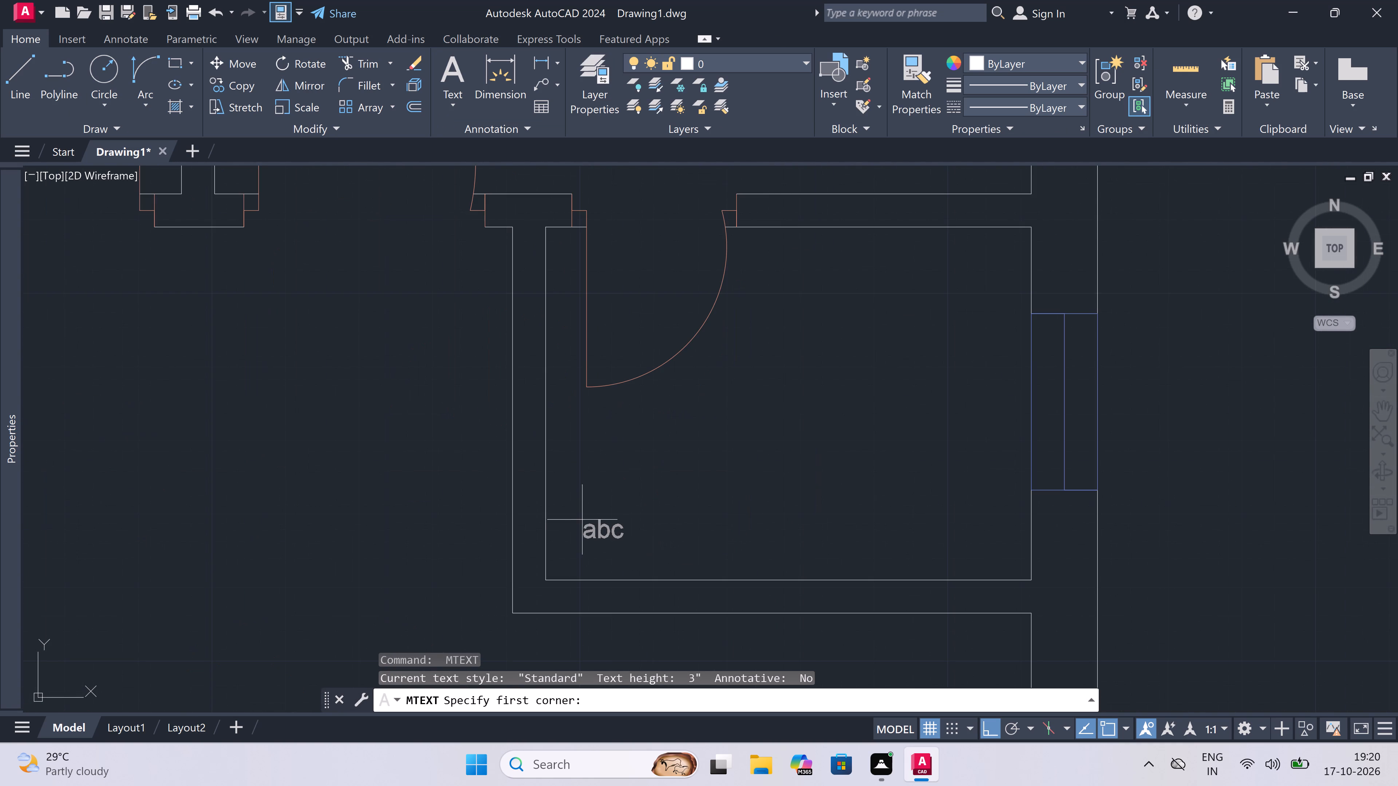
{"action": "left_click", "coordinate": [580, 518]}
{"action": "left_click", "coordinate": [1251, 517]}
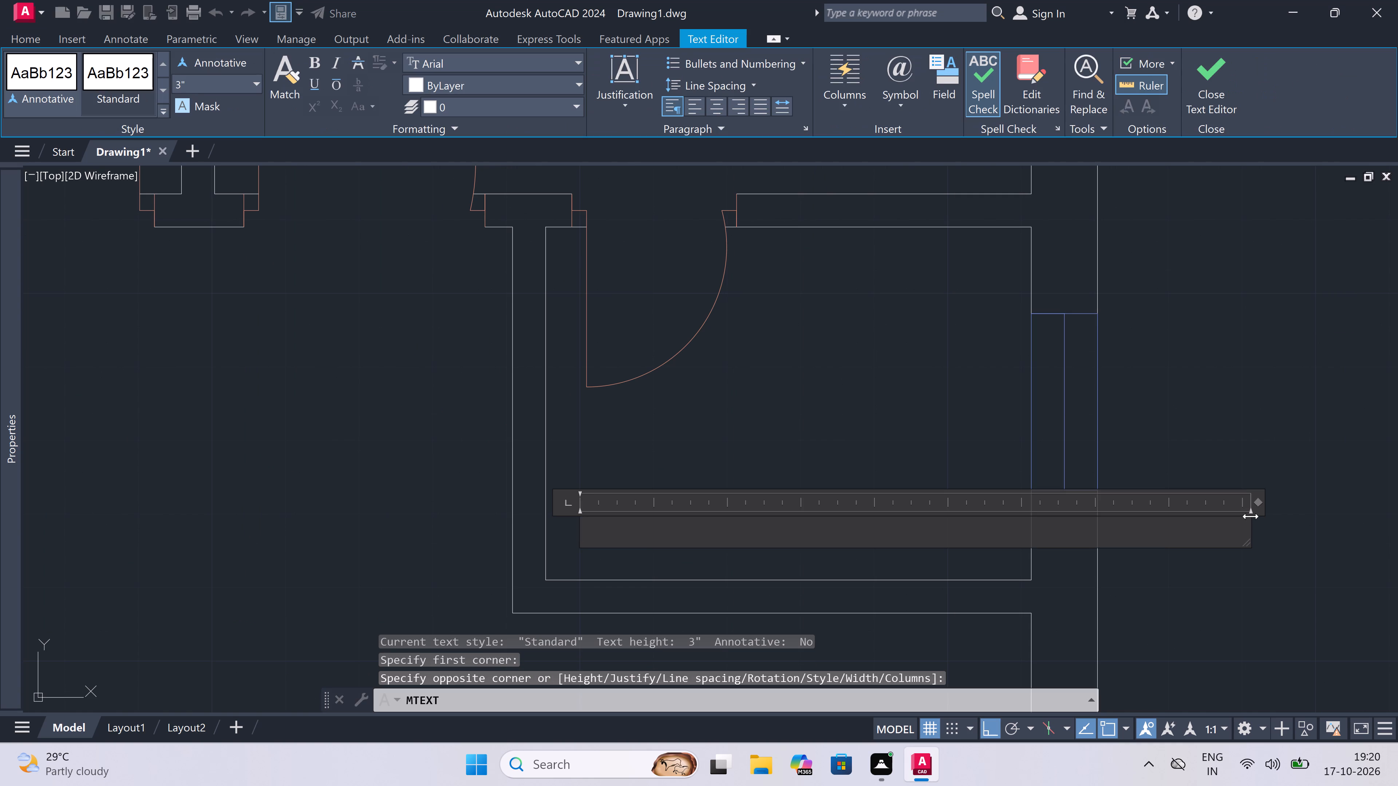
{"action": "type", "text": "TOILET"}
{"action": "key", "text": "Return"}
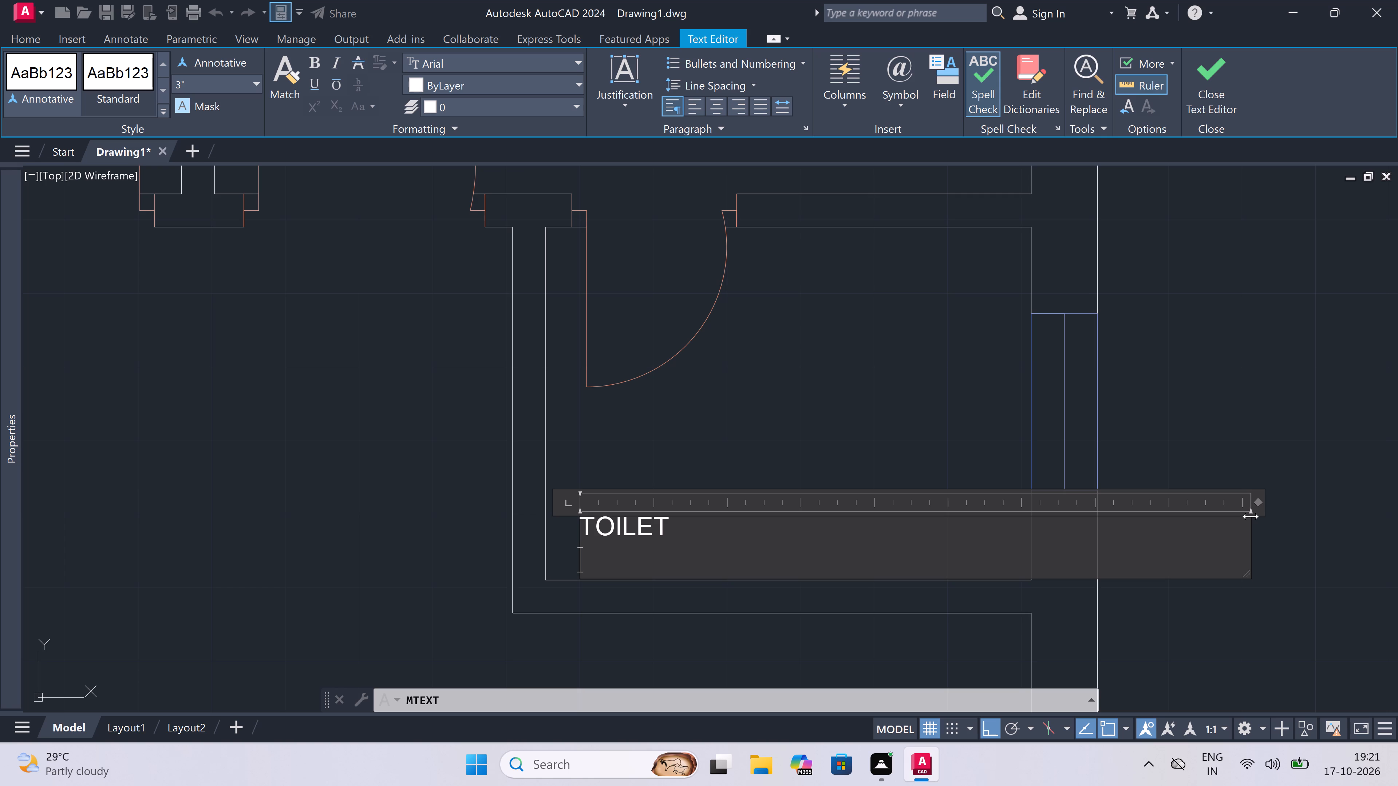
{"action": "type", "text": "5'6"}
{"action": "type", "text": "\"x"}
{"action": "type", "text": "4'0\""}
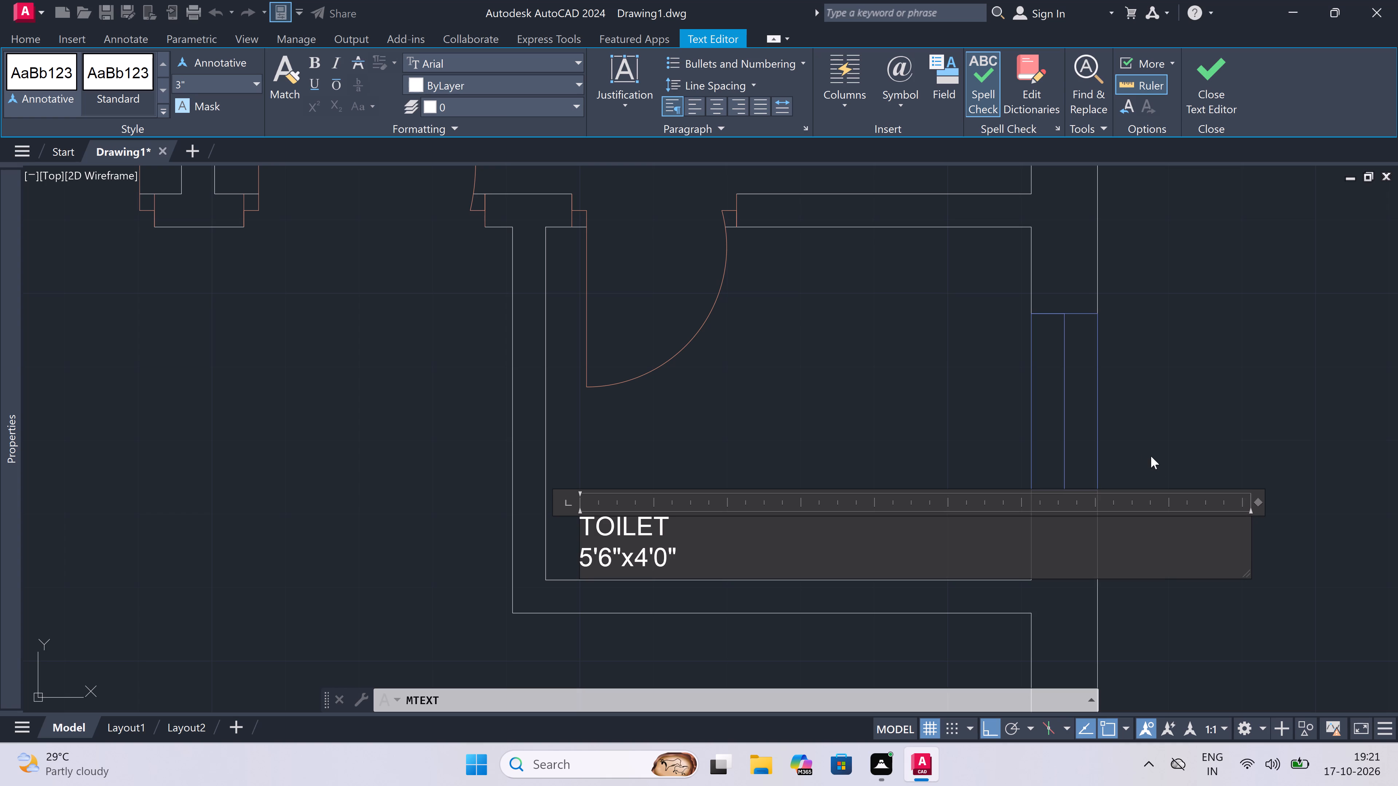
{"action": "double_click", "coordinate": [710, 465]}
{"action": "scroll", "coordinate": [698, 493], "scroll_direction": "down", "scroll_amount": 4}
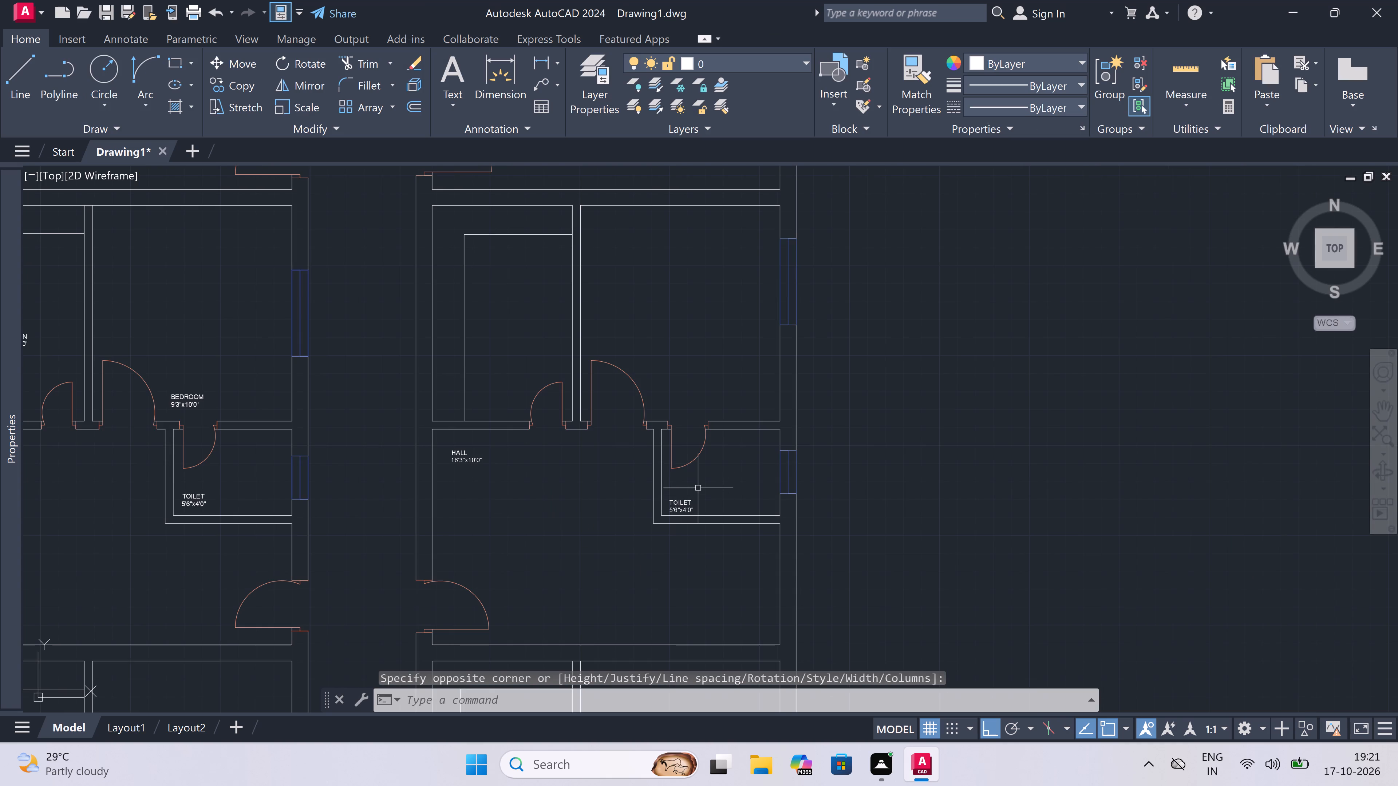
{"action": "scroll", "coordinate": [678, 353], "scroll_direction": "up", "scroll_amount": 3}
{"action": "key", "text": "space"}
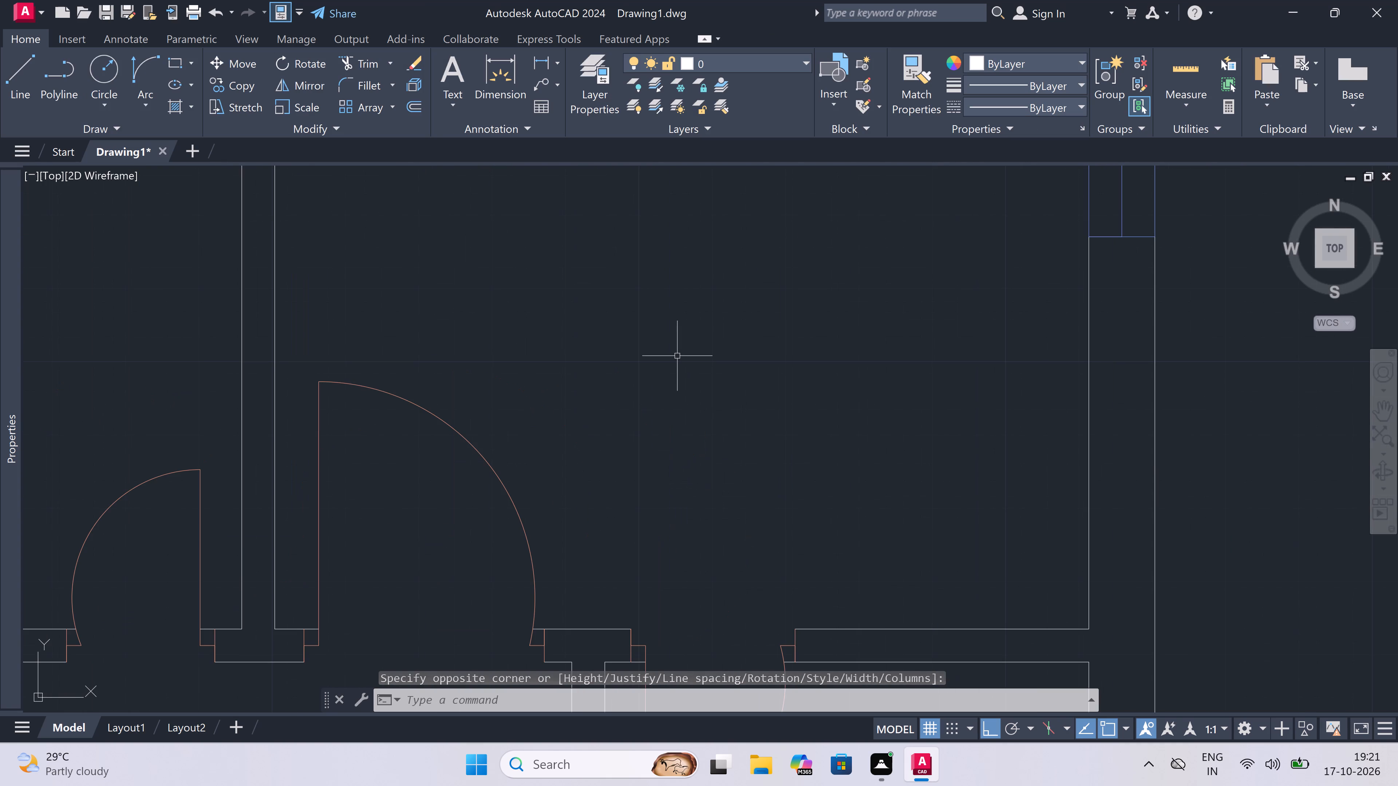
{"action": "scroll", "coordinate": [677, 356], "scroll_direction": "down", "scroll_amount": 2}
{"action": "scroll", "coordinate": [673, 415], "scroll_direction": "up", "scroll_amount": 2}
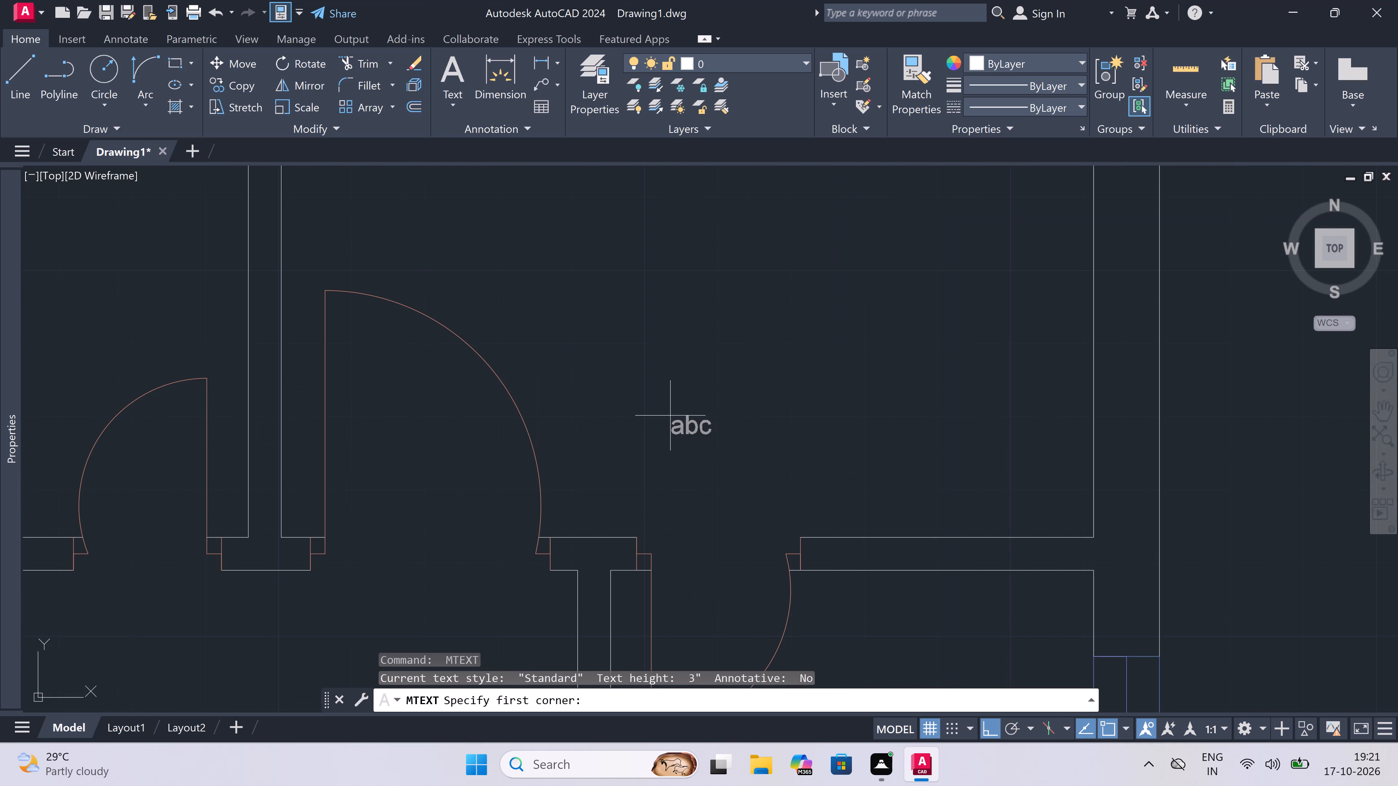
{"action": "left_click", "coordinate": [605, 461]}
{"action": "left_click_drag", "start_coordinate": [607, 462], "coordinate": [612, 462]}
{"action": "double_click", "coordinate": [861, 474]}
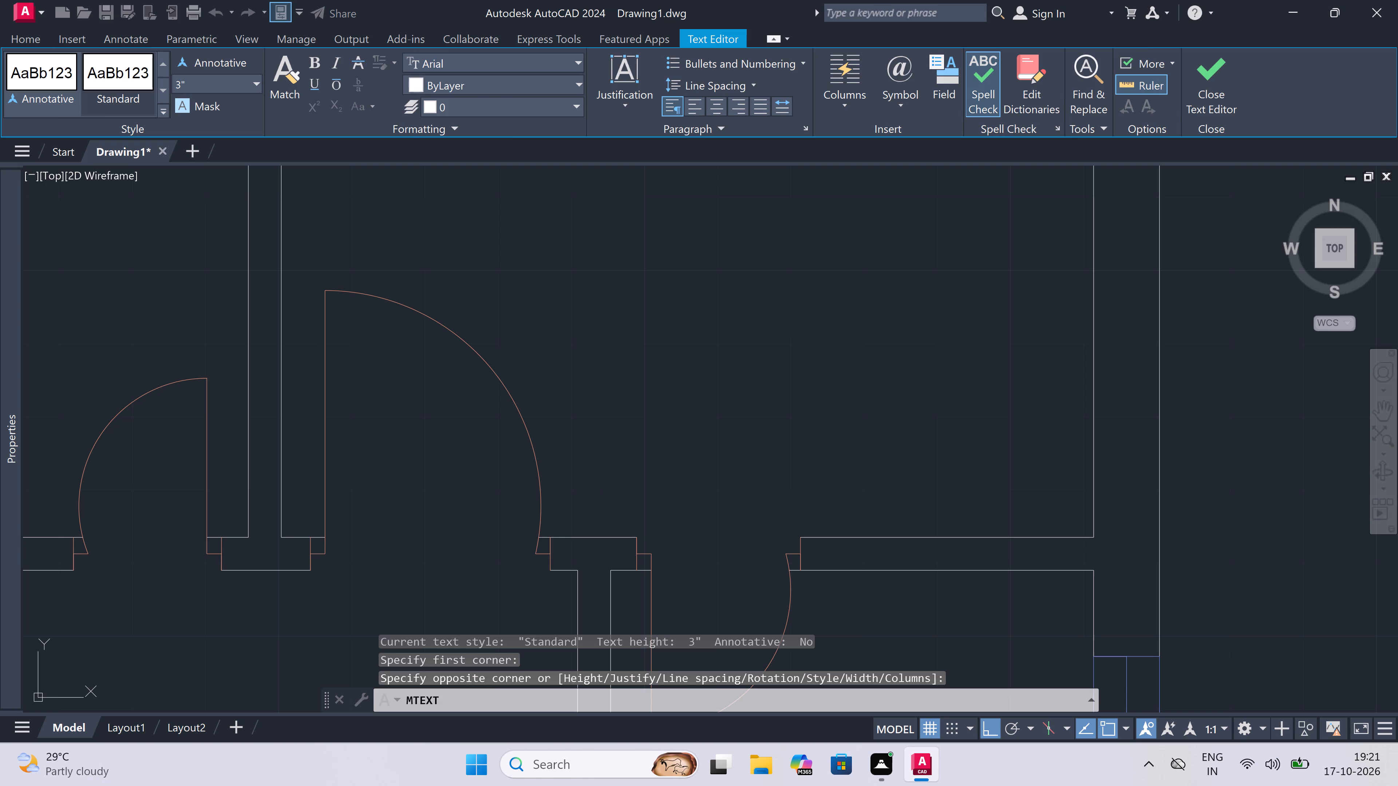
Add a two-line multiline text label "BEDROOM" and "9'3"x10'0"" in the lower part of the room north of that toilet.
{"action": "key", "text": "space"}
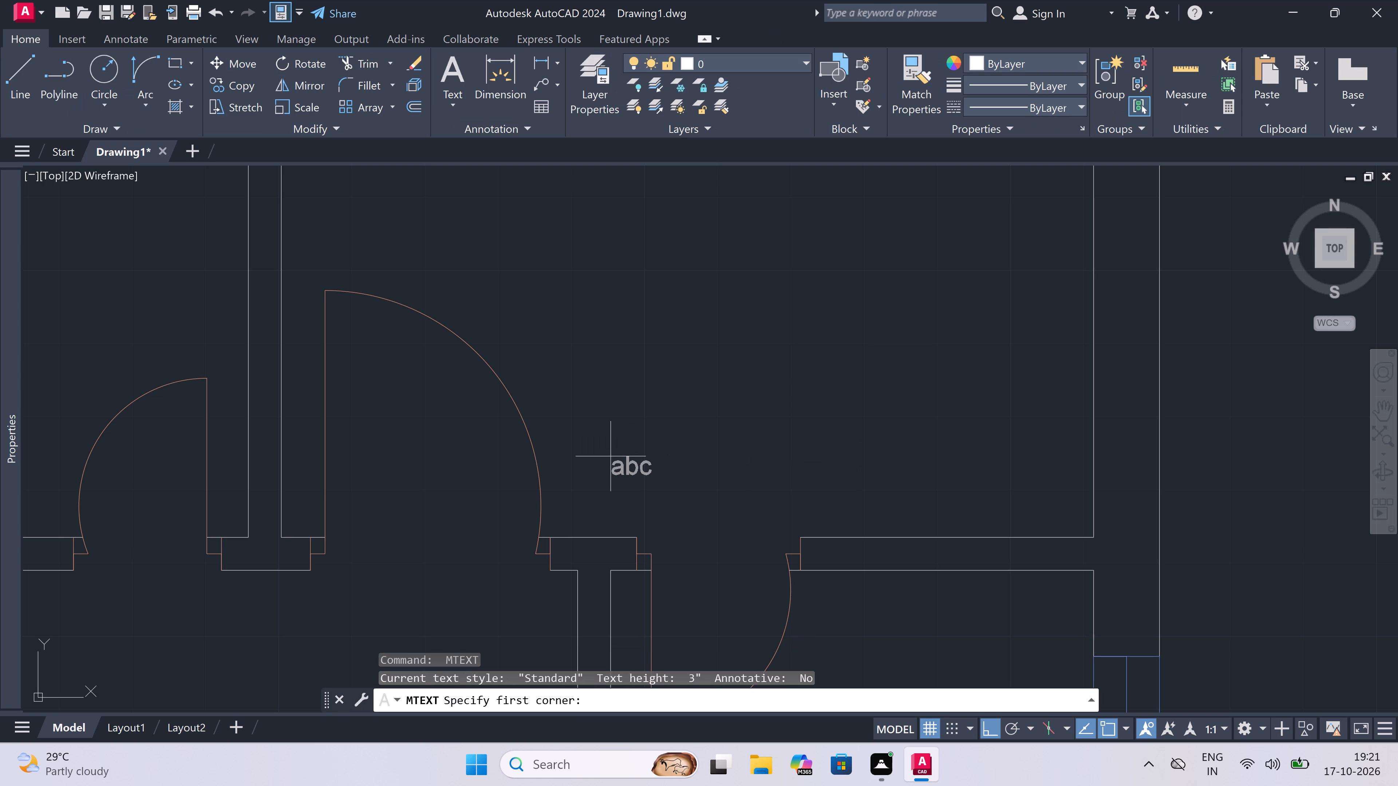
{"action": "double_click", "coordinate": [609, 457]}
{"action": "scroll", "coordinate": [929, 461], "scroll_direction": "down", "scroll_amount": 2}
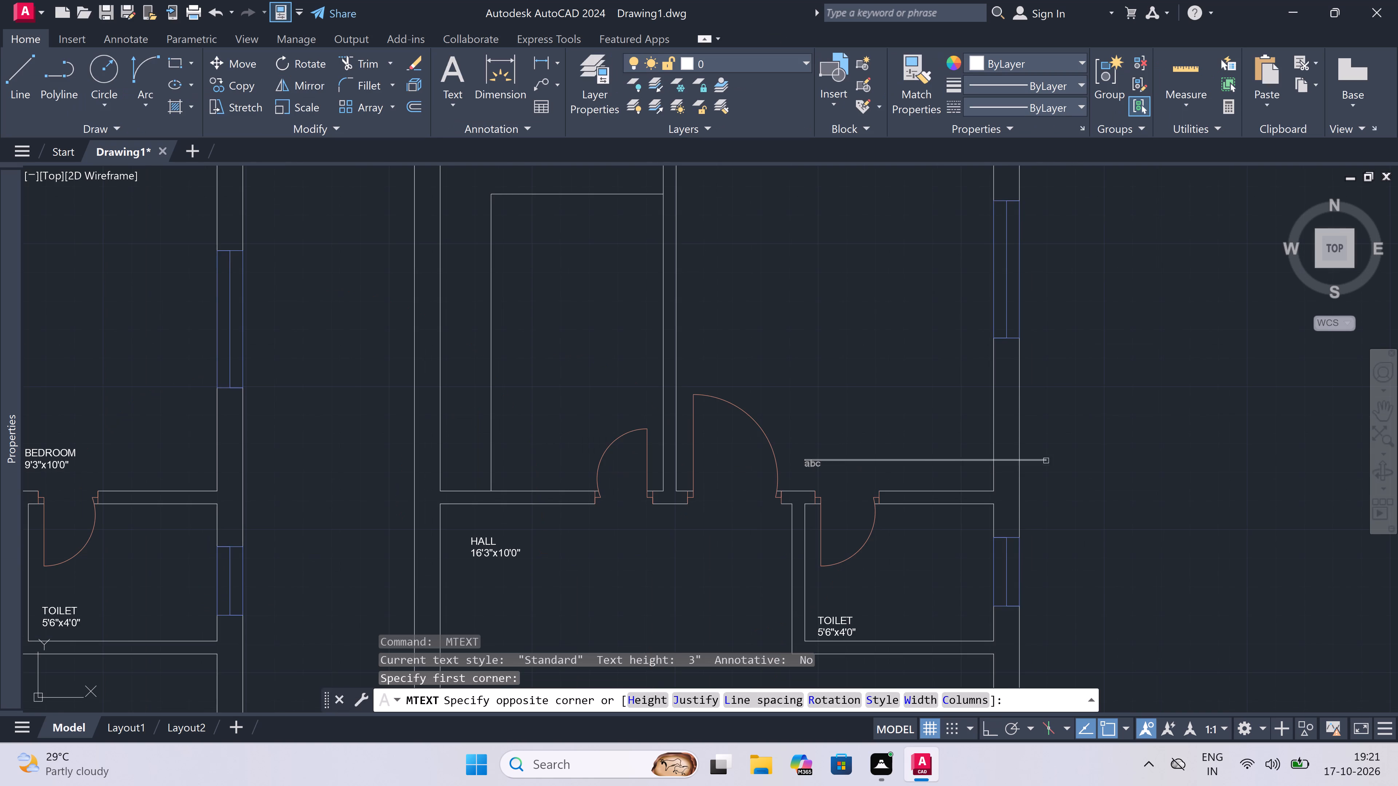
{"action": "double_click", "coordinate": [1052, 459]}
{"action": "scroll", "coordinate": [1052, 459], "scroll_direction": "up", "scroll_amount": 2}
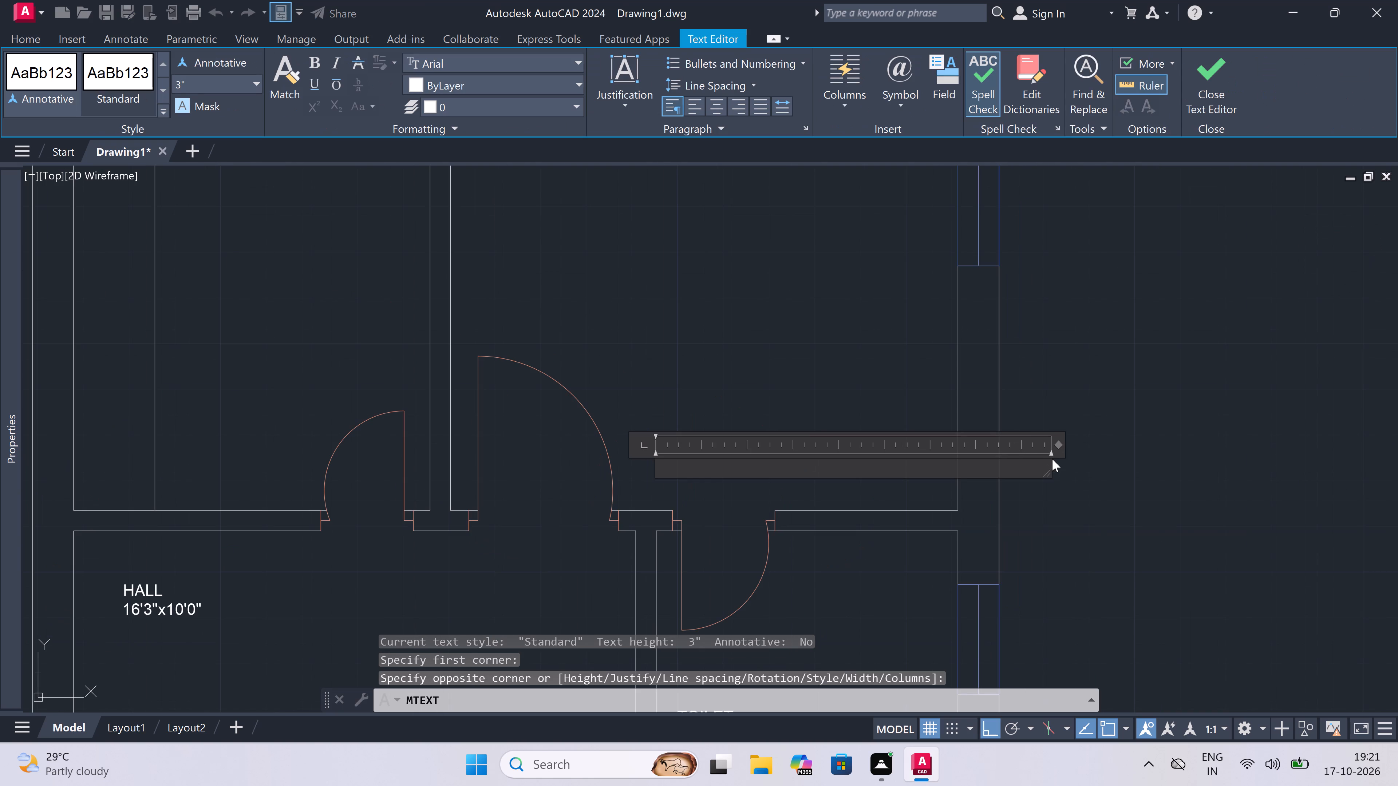
{"action": "type", "text": "BEDROOM"}
{"action": "key", "text": "Return"}
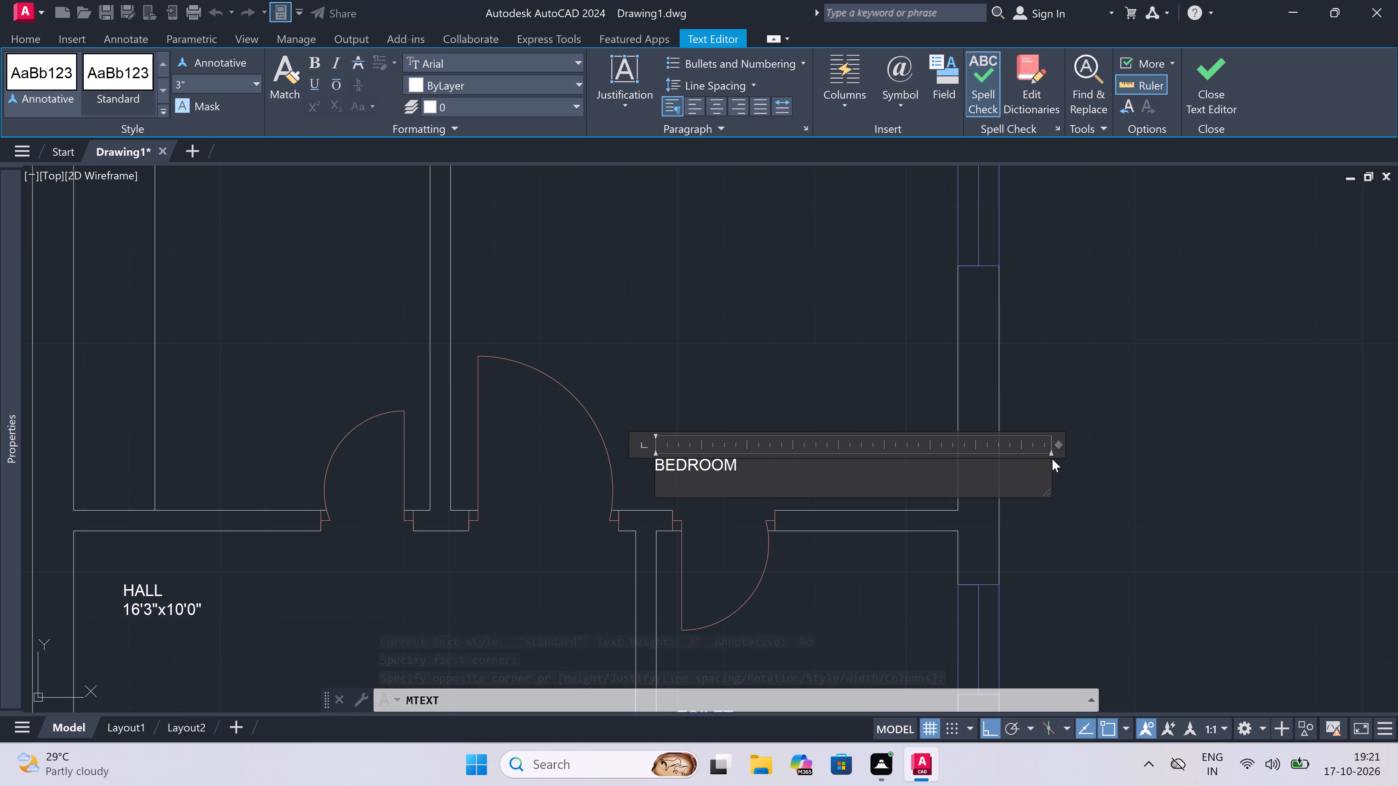
{"action": "type", "text": "9'3"}
{"action": "type", "text": "\"x10'0\""}
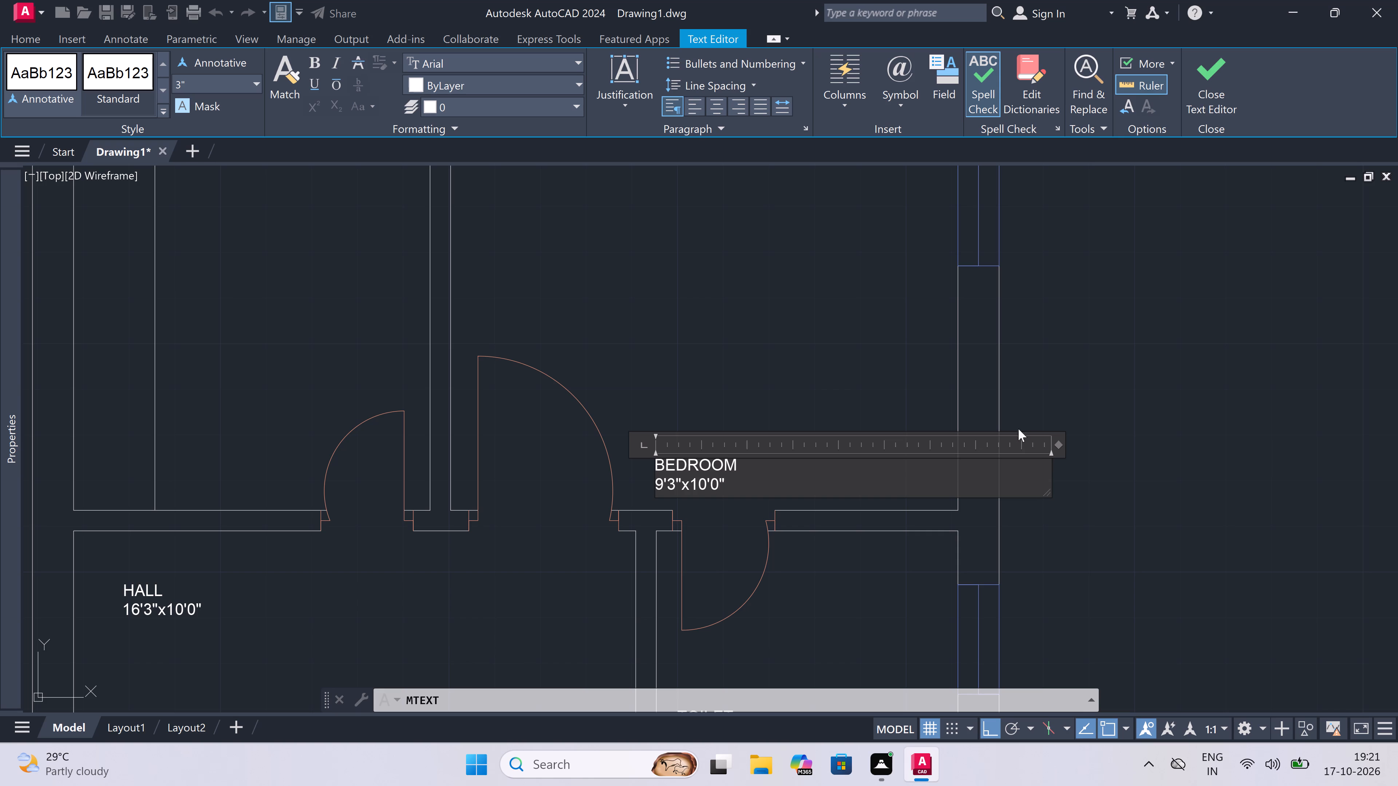
{"action": "left_click", "coordinate": [721, 535]}
{"action": "scroll", "coordinate": [721, 535], "scroll_direction": "down", "scroll_amount": 5}
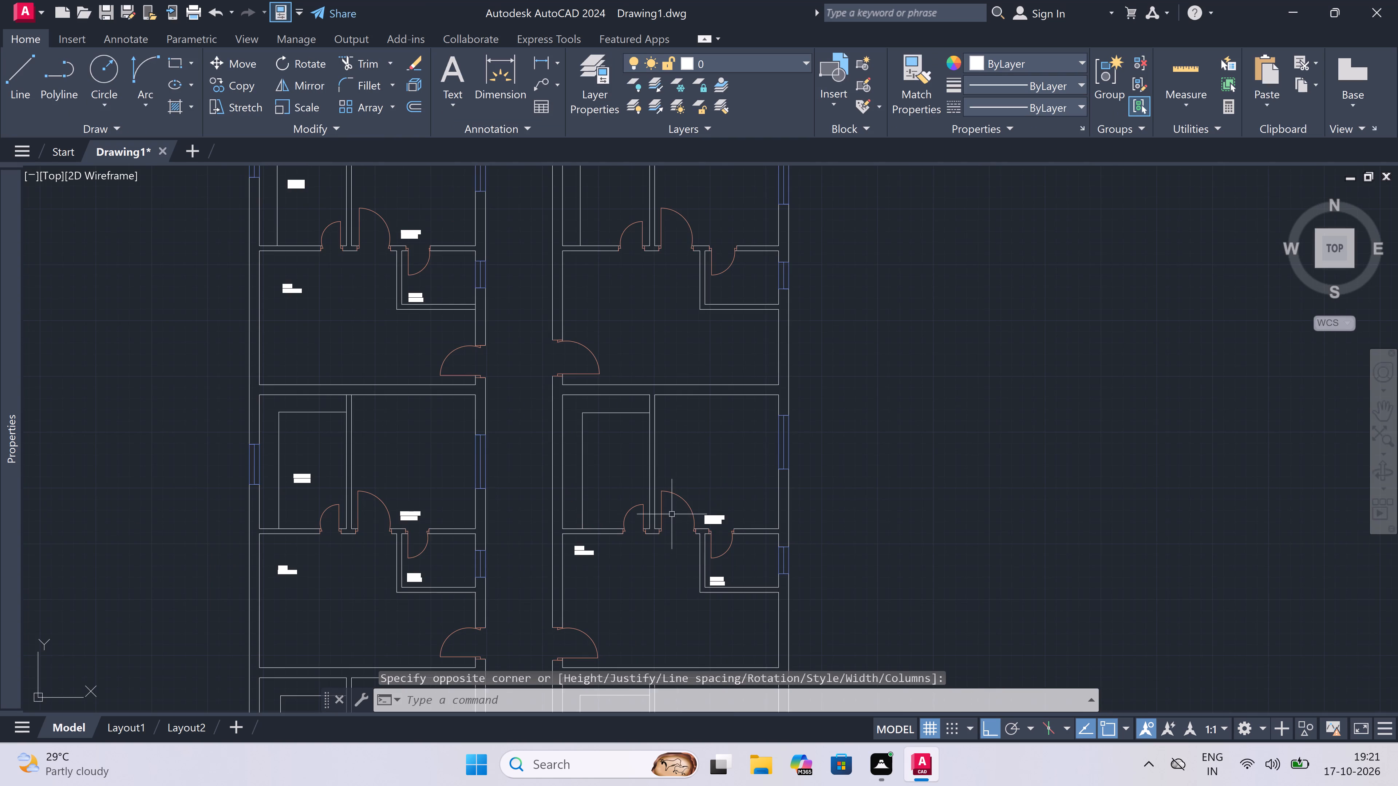
Add a two-line multiline text label "KITCHEN" and "6'6"x10'0"" in the kitchen, second plan from the bottom, east column.
{"action": "scroll", "coordinate": [563, 465], "scroll_direction": "up", "scroll_amount": 2}
{"action": "key", "text": "space"}
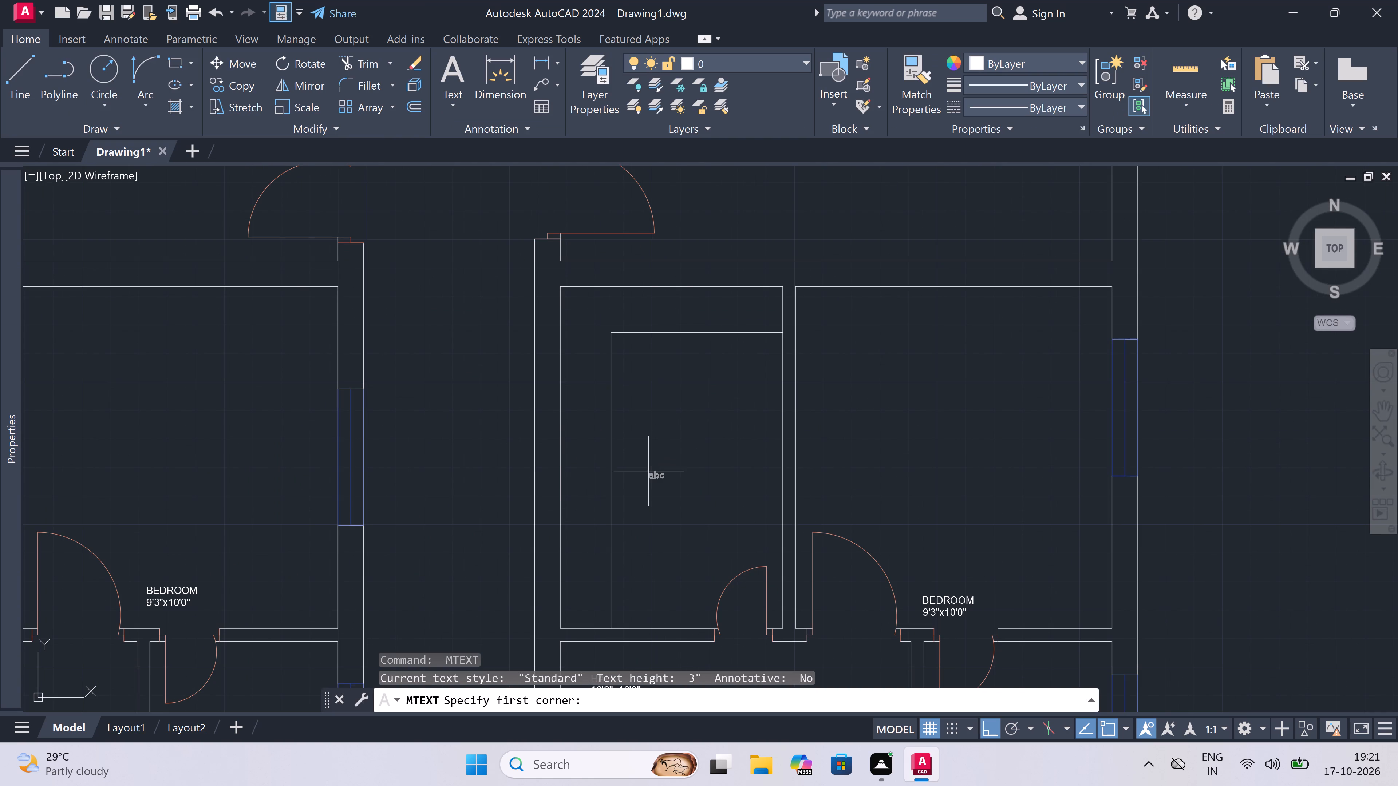
{"action": "left_click", "coordinate": [632, 469]}
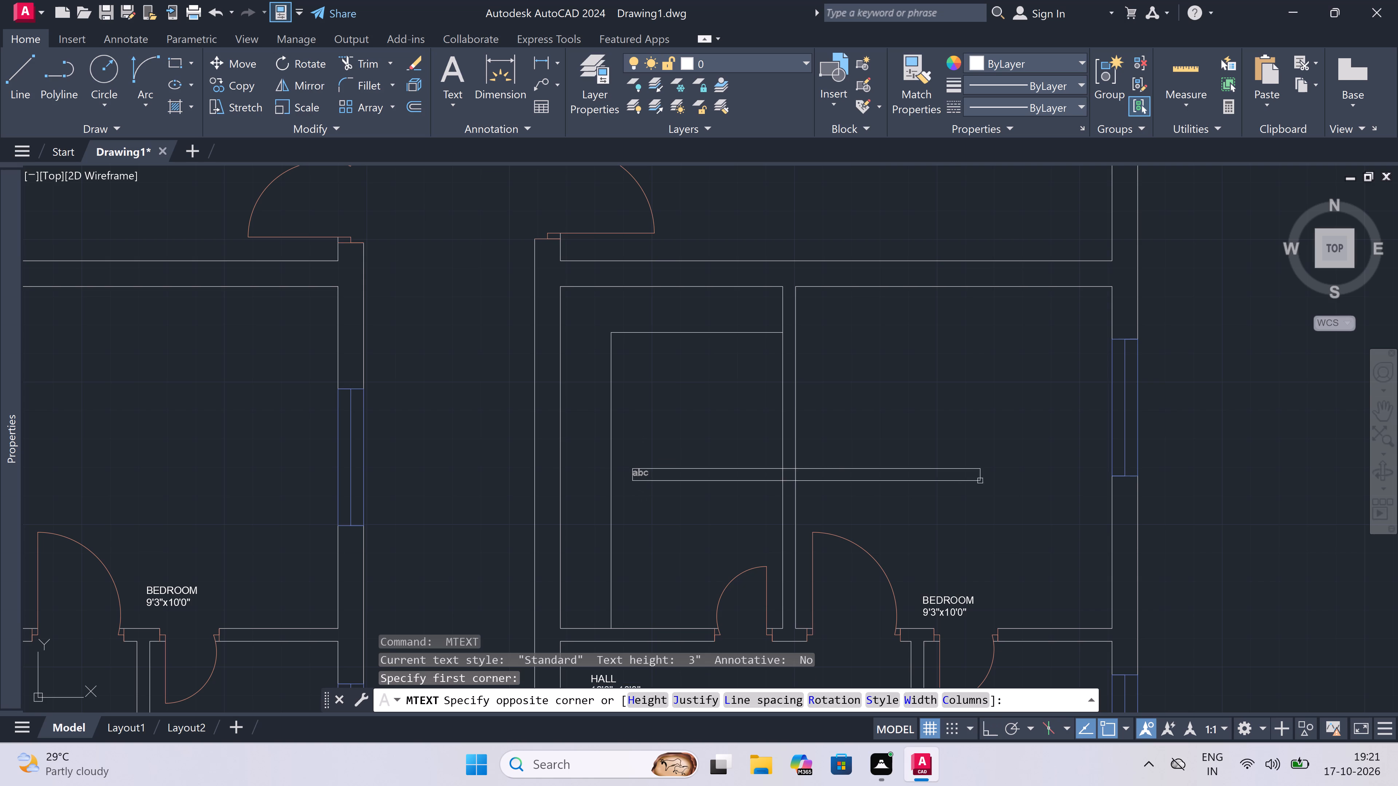
{"action": "left_click", "coordinate": [1029, 477]}
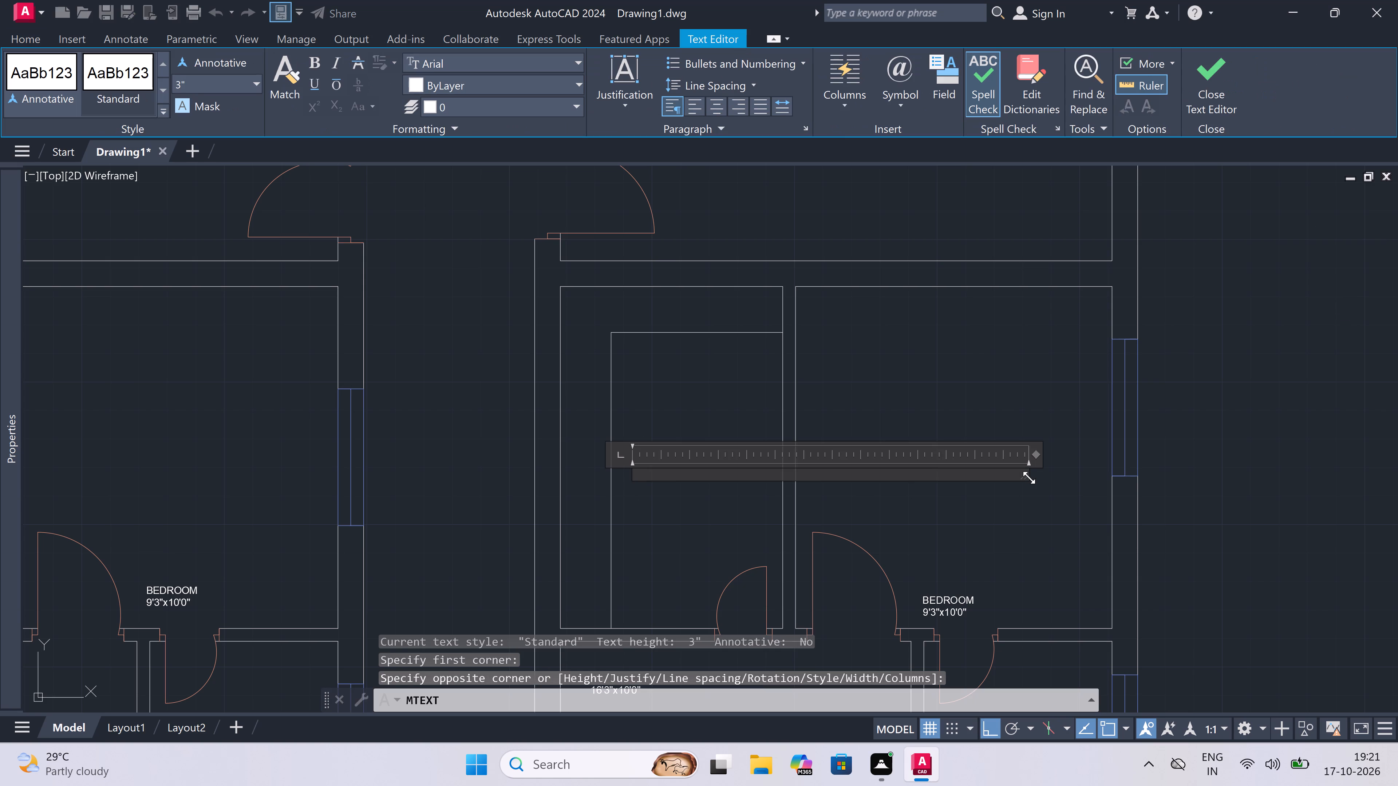
{"action": "type", "text": "KITCHEN"}
{"action": "key", "text": "Return"}
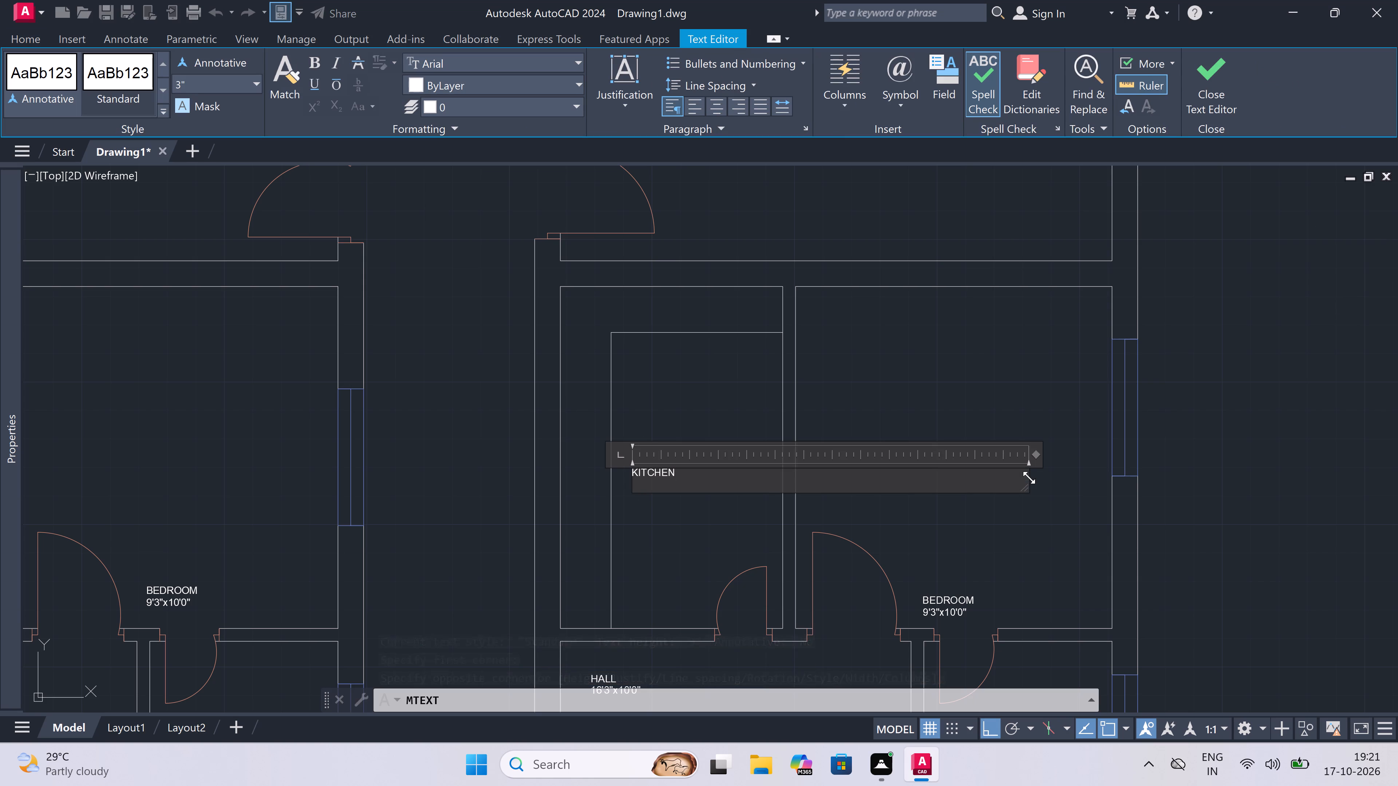
{"action": "type", "text": "6'6"}
{"action": "type", "text": "\"x"}
{"action": "type", "text": "10'0\""}
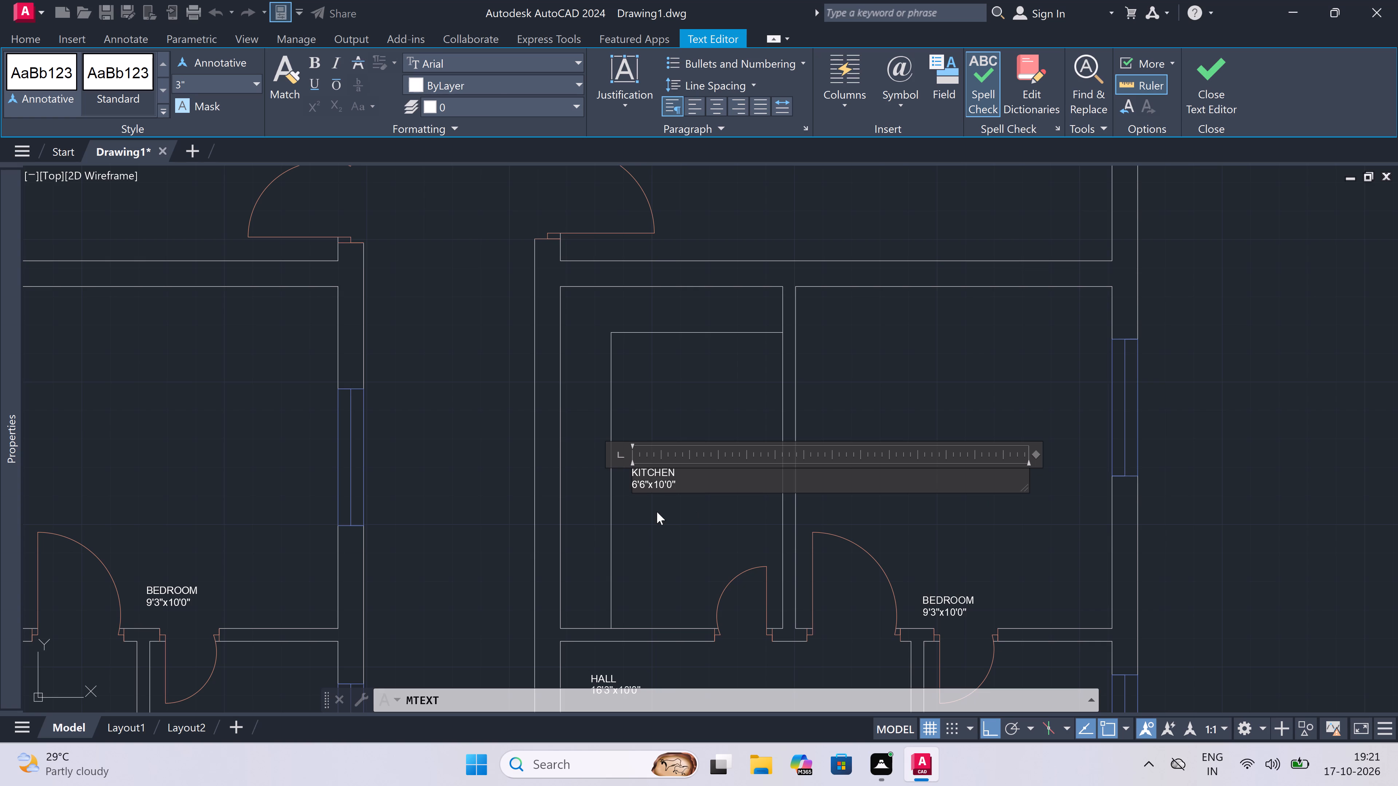
{"action": "double_click", "coordinate": [658, 513]}
Add a two-line multiline text label "HALL" and "16'3"x10'0"" in the hall's northwest part, second plan from the top, east column.
{"action": "scroll", "coordinate": [658, 513], "scroll_direction": "down", "scroll_amount": 6}
{"action": "scroll", "coordinate": [664, 474], "scroll_direction": "up", "scroll_amount": 3}
{"action": "scroll", "coordinate": [635, 493], "scroll_direction": "up", "scroll_amount": 3}
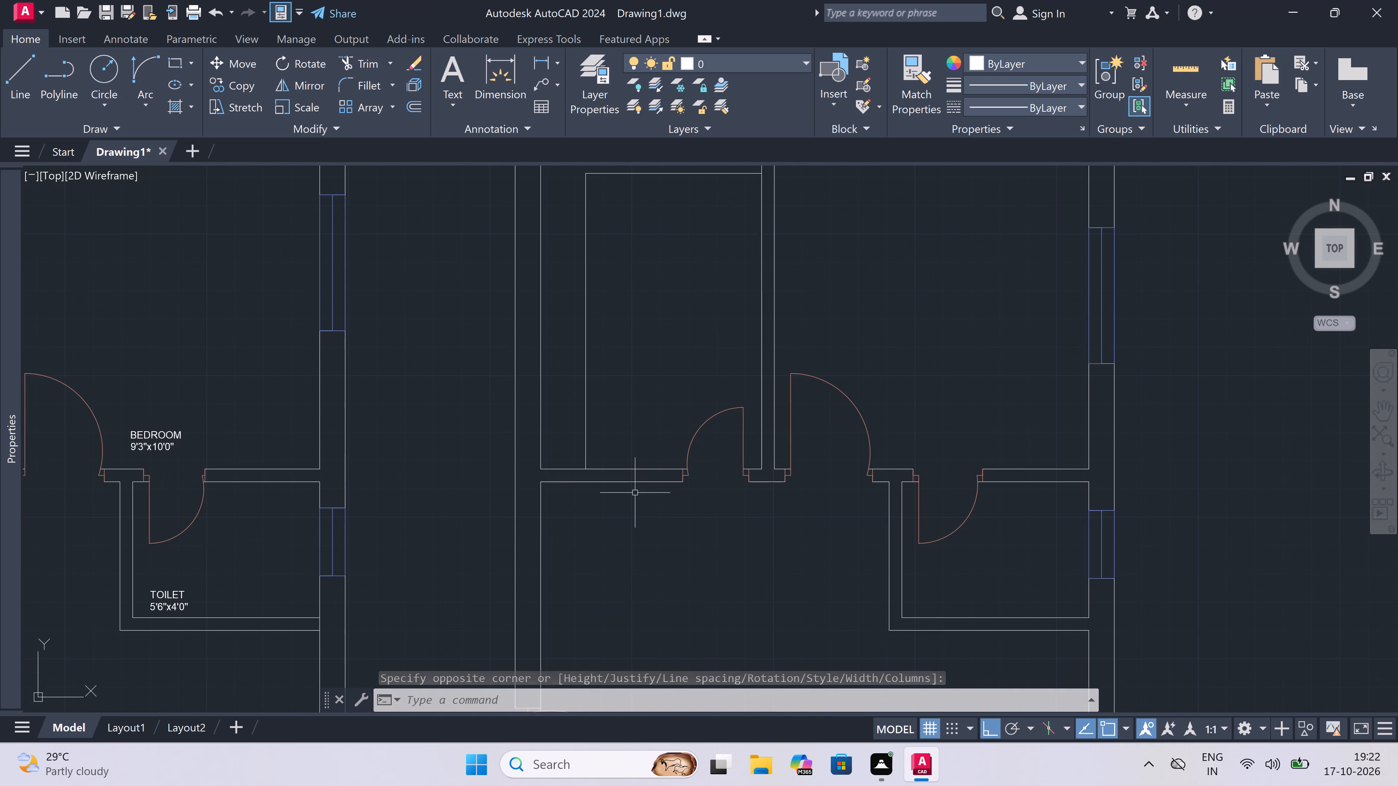
{"action": "key", "text": "space"}
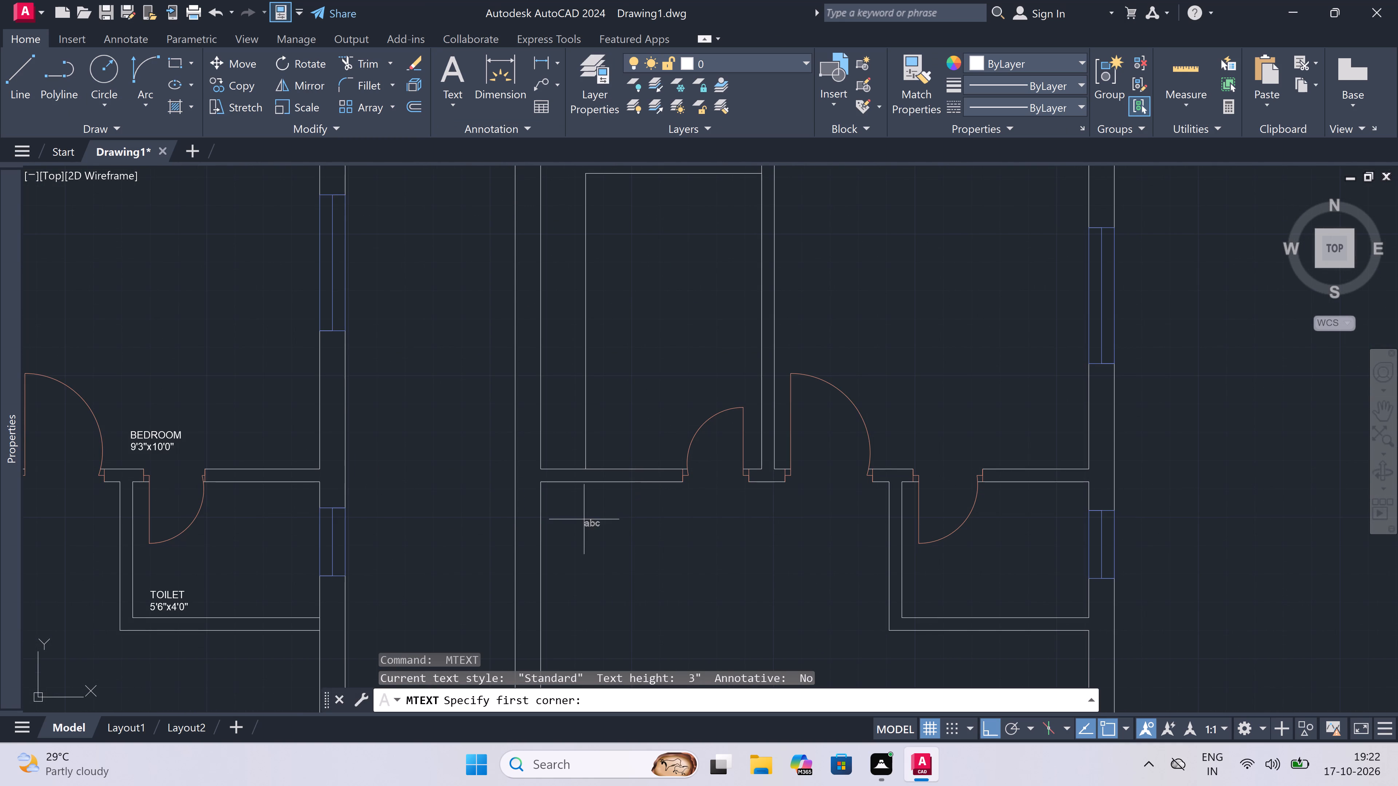
{"action": "left_click", "coordinate": [562, 524]}
{"action": "left_click", "coordinate": [968, 563]}
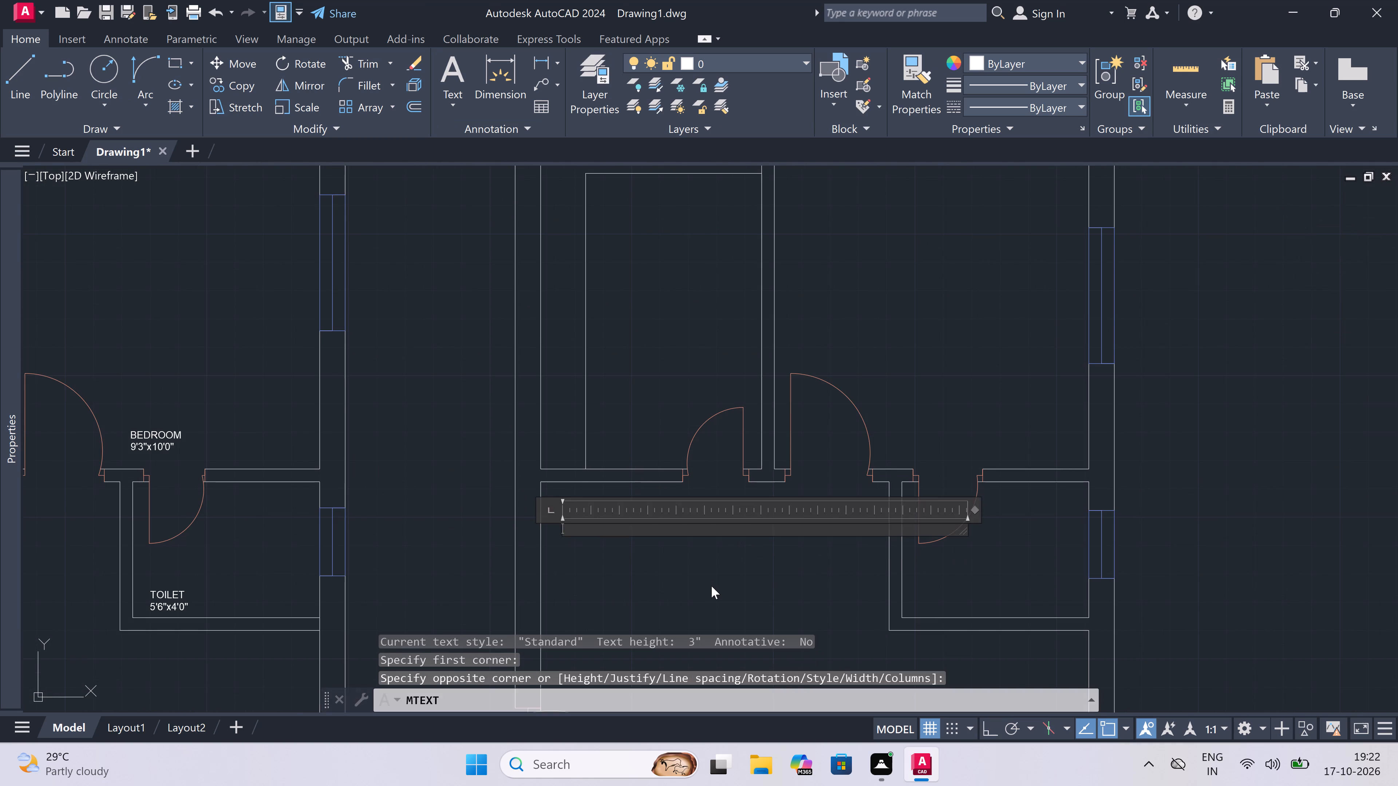
{"action": "scroll", "coordinate": [708, 582], "scroll_direction": "up", "scroll_amount": 3}
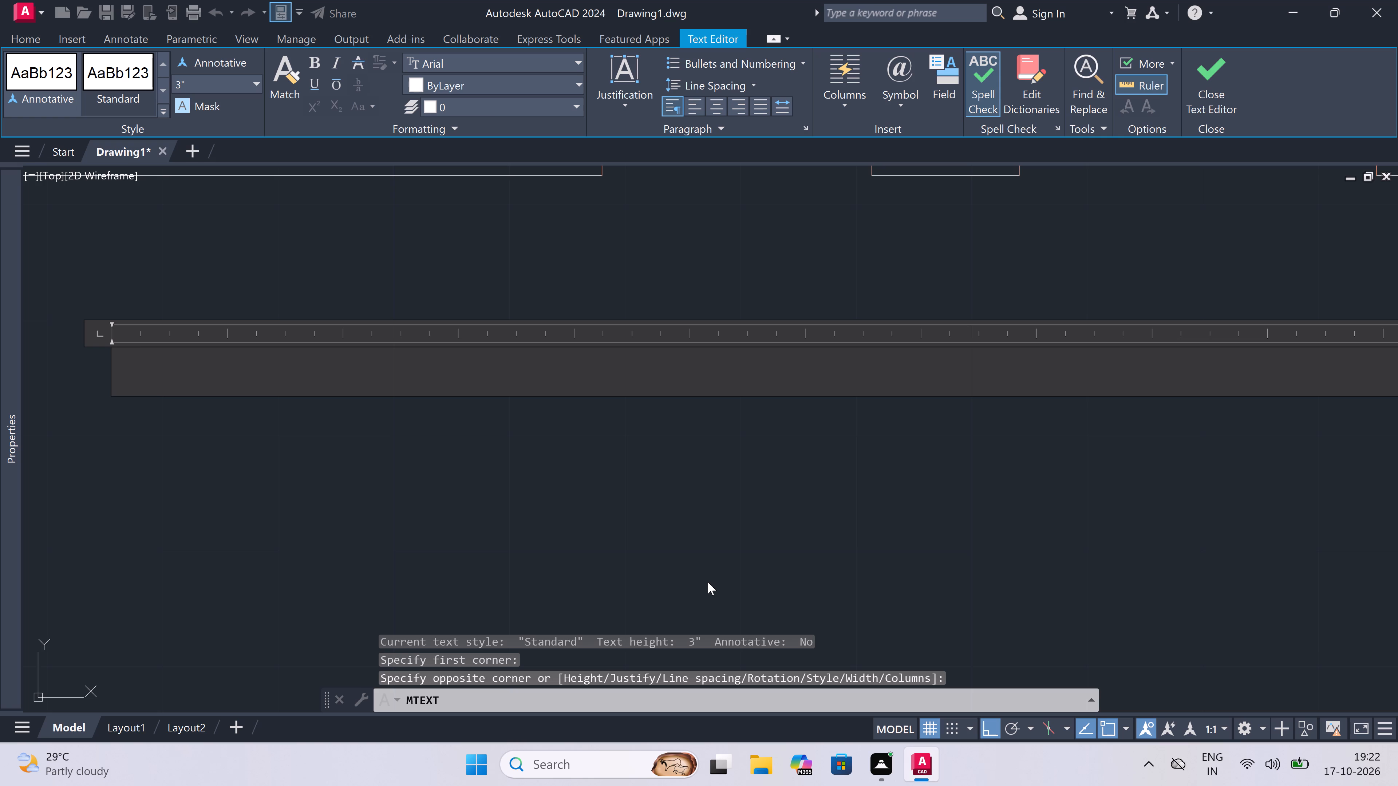
{"action": "type", "text": "HALL"}
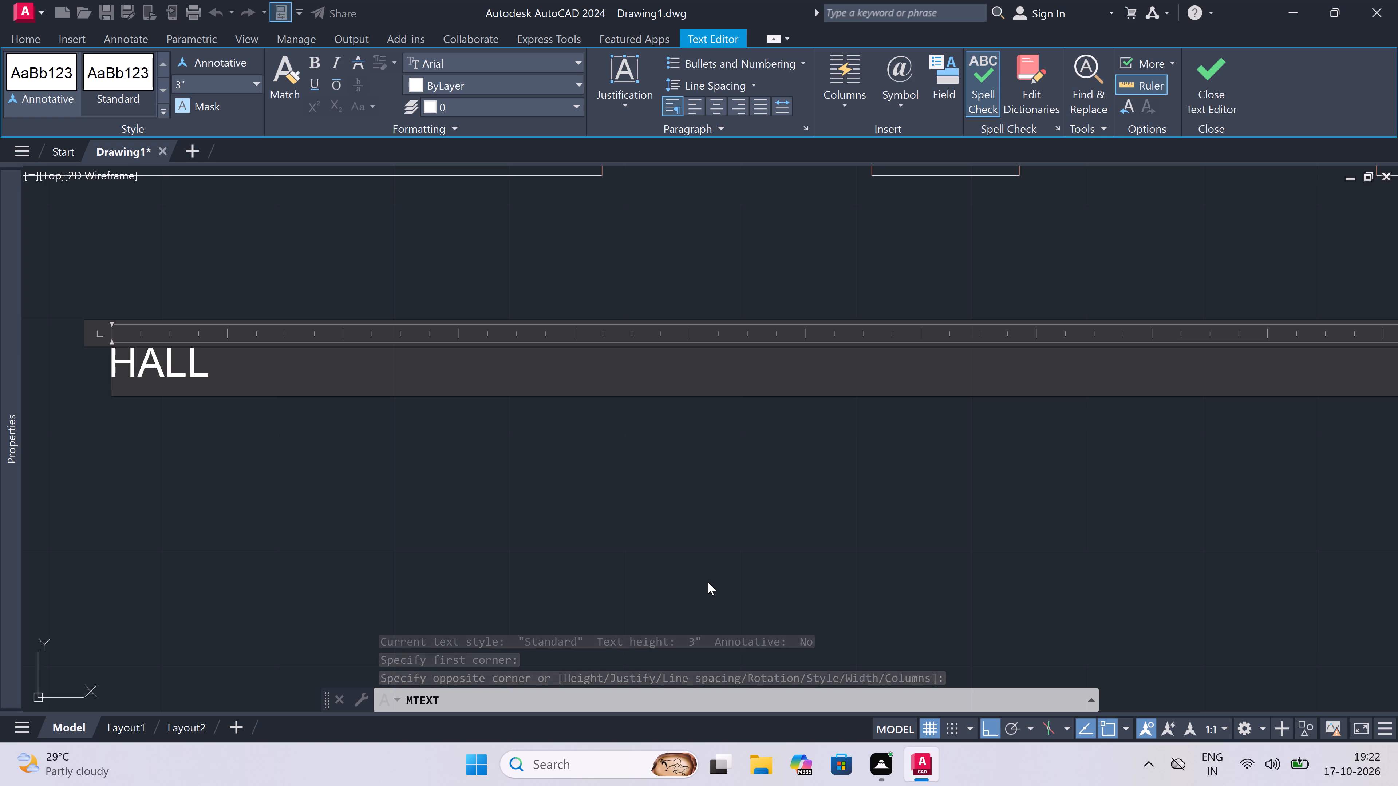
{"action": "key", "text": "Return"}
{"action": "key", "text": "1"}
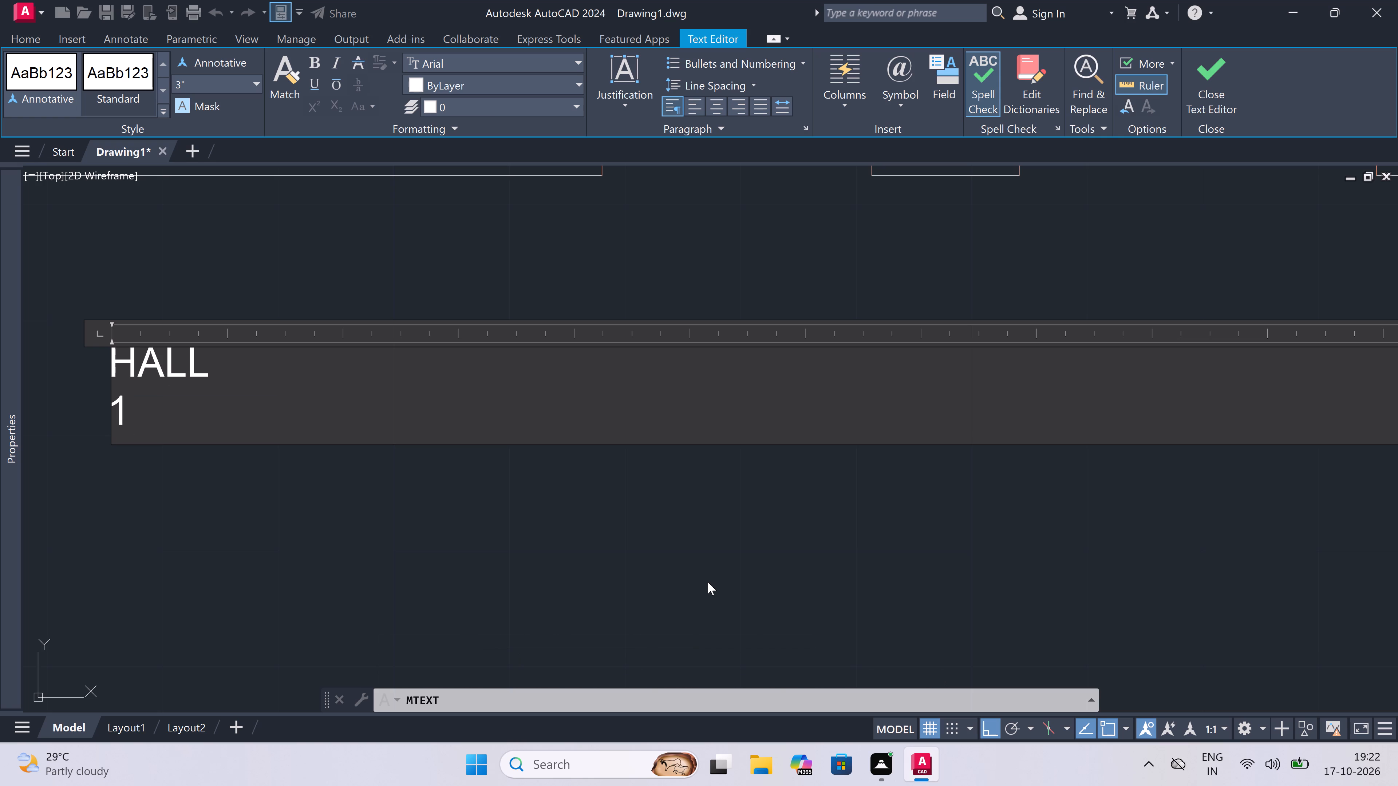
{"action": "type", "text": "6'3"}
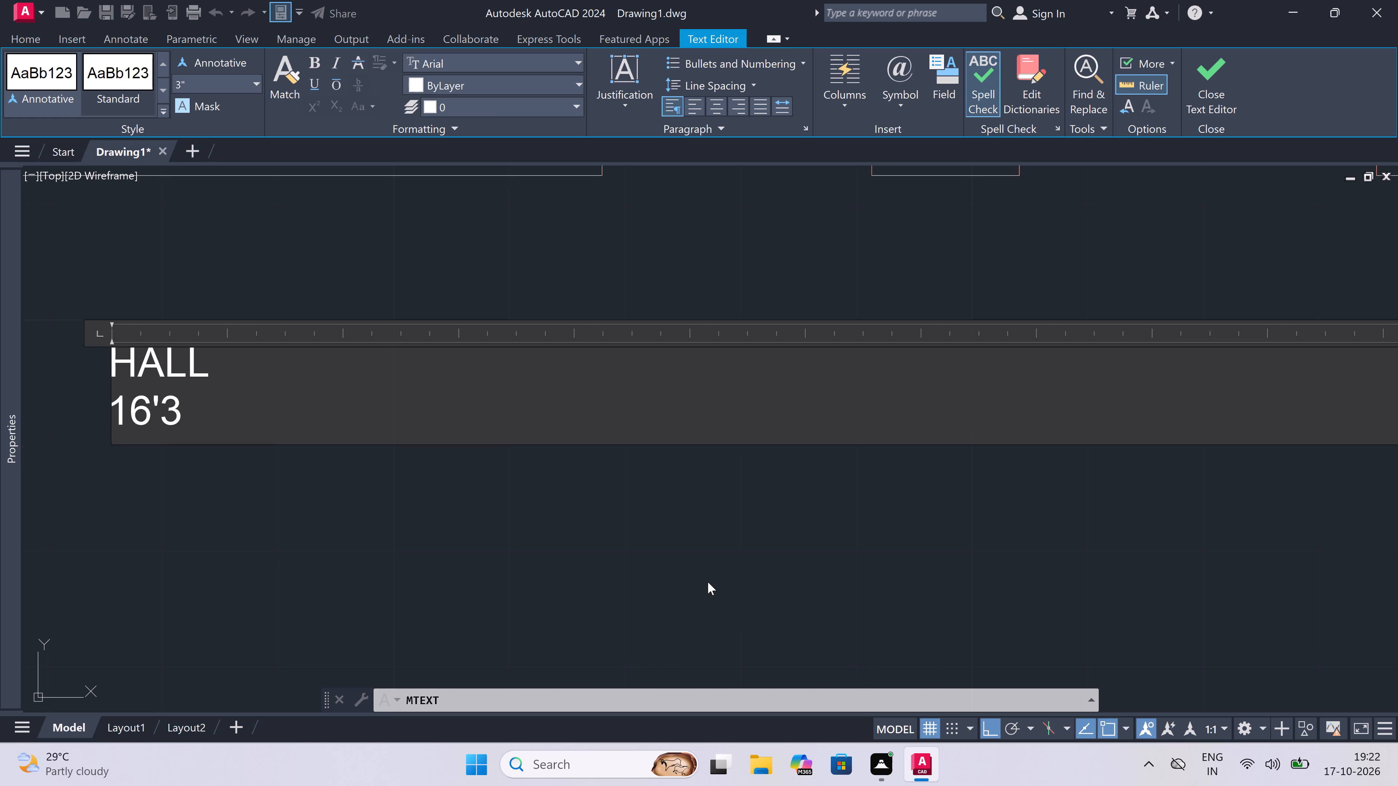
{"action": "type", "text": "\"x10'0\""}
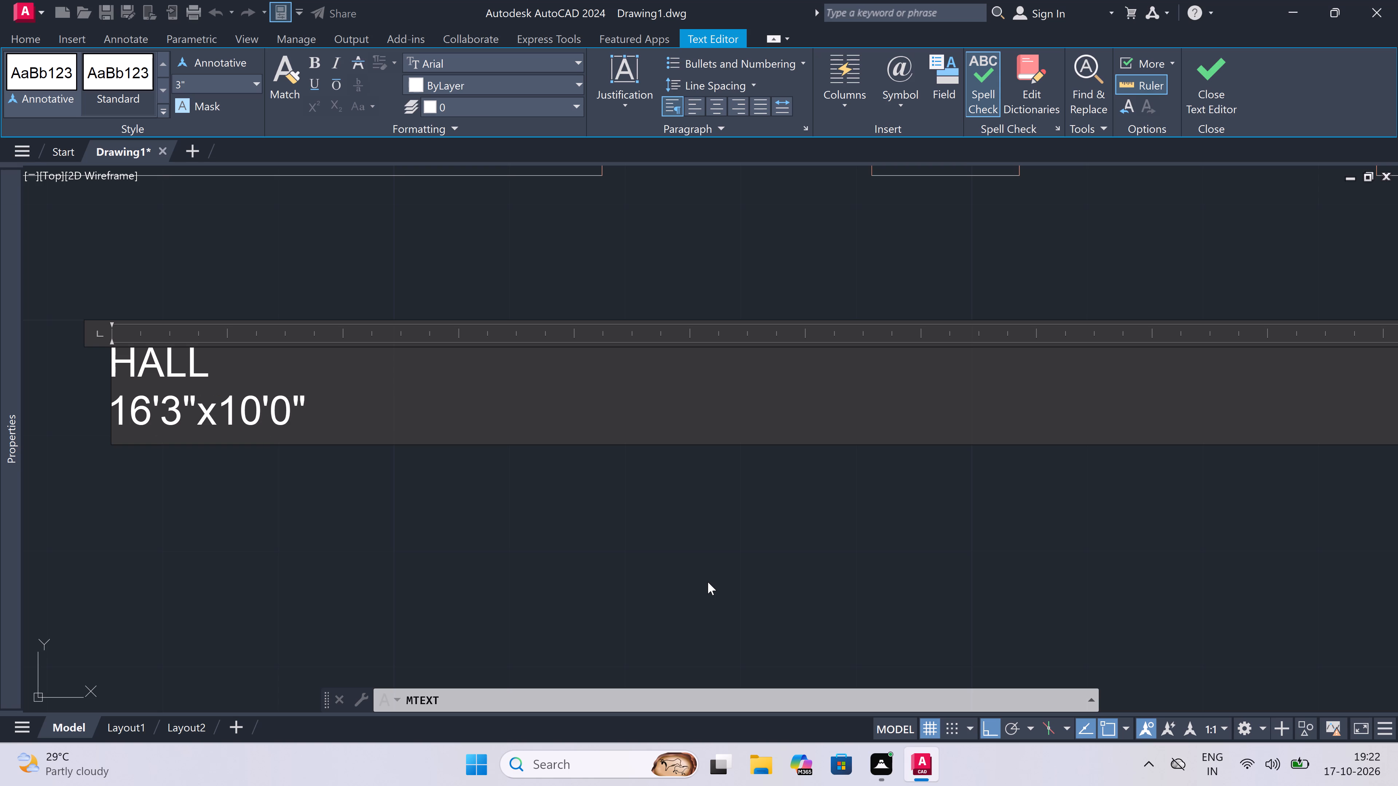
{"action": "left_click", "coordinate": [573, 564]}
Add a two-line multiline text label "TOILET" and "5'6"x4'0"" in the lower part of the small room east of that hall.
{"action": "scroll", "coordinate": [566, 496], "scroll_direction": "down", "scroll_amount": 5}
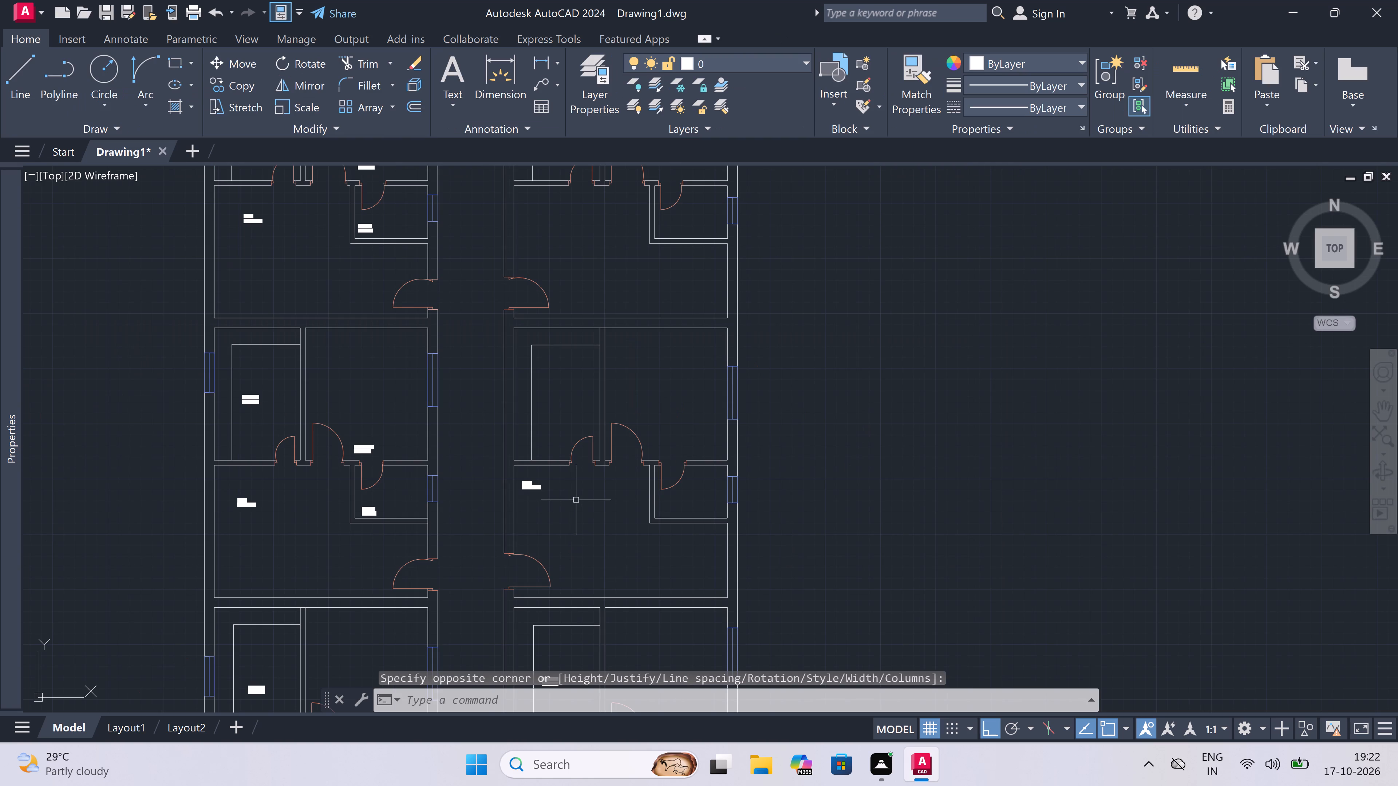
{"action": "scroll", "coordinate": [682, 508], "scroll_direction": "up", "scroll_amount": 4}
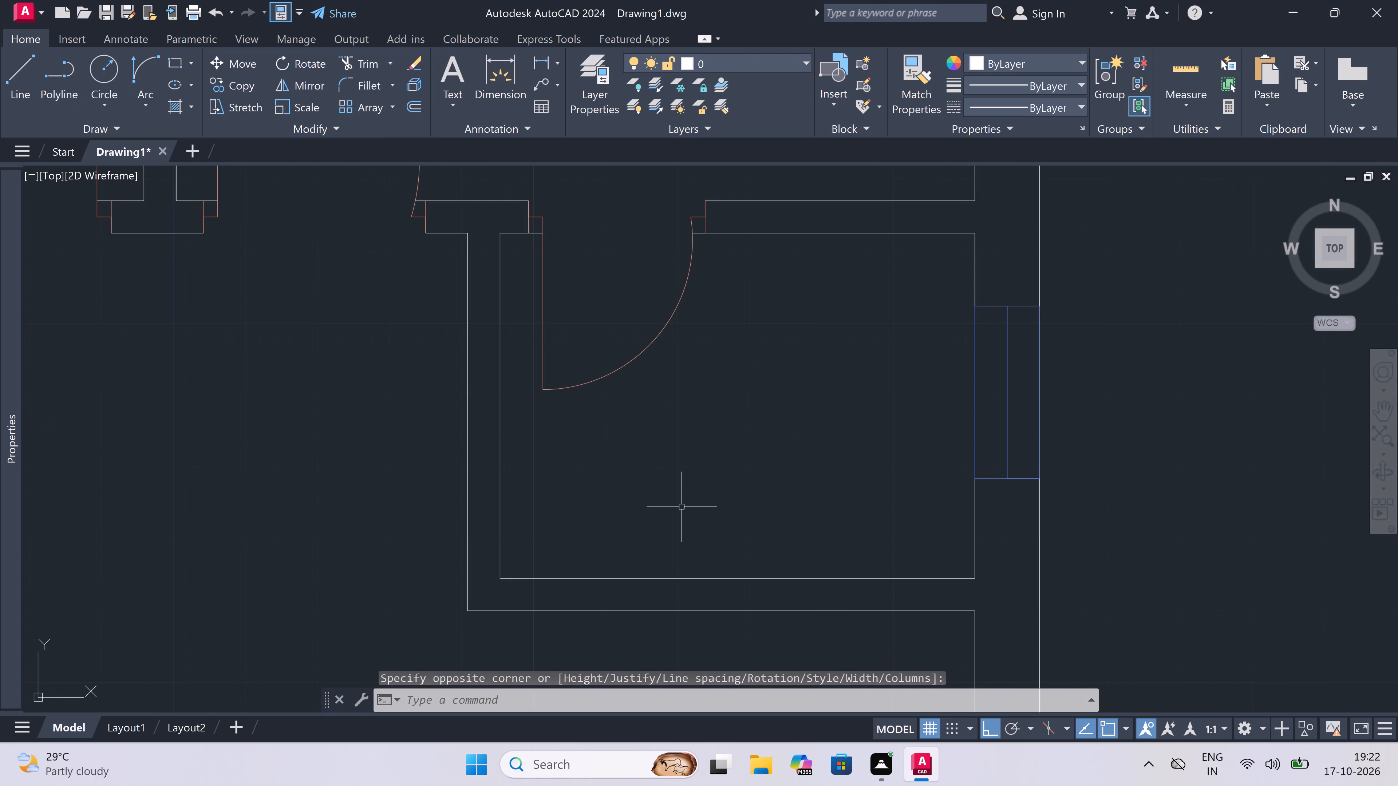
{"action": "key", "text": "space"}
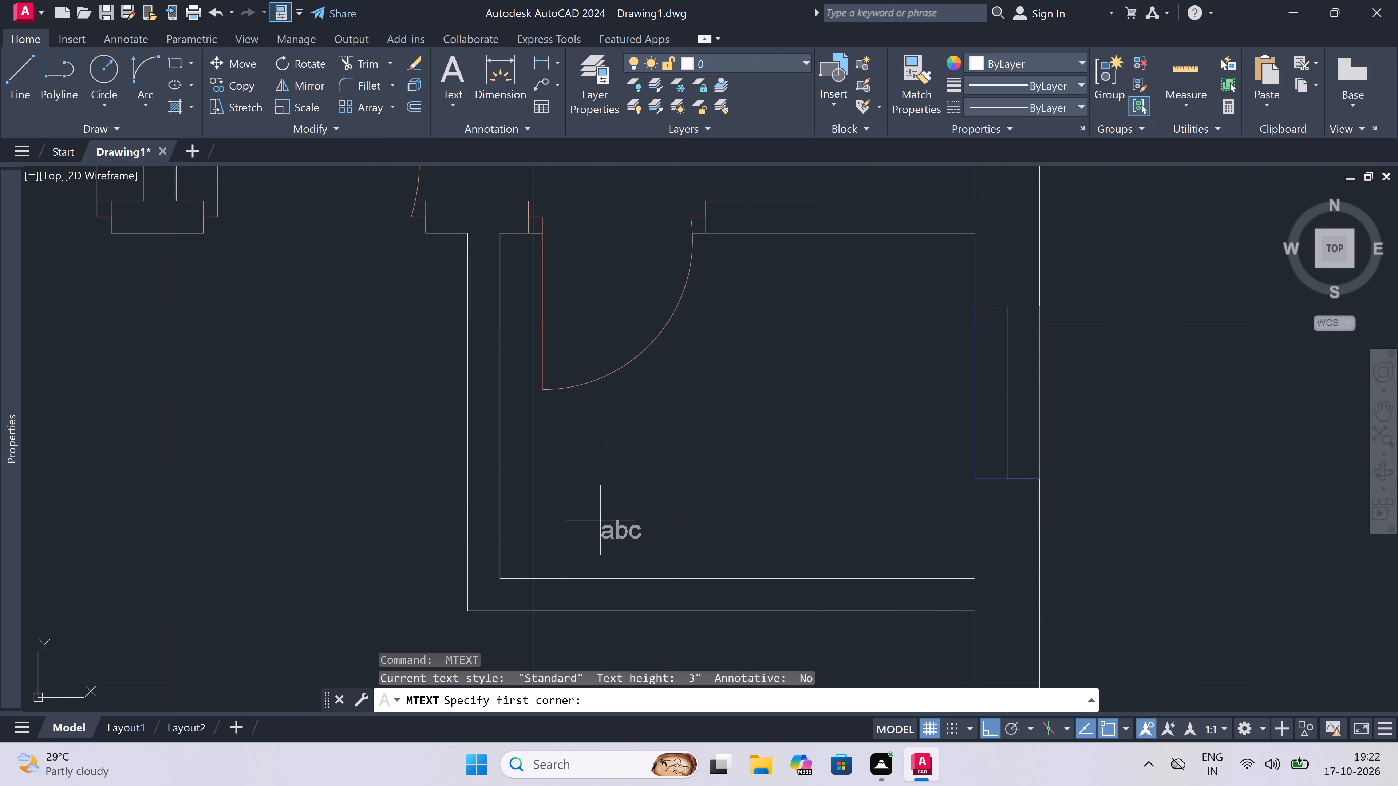
{"action": "scroll", "coordinate": [600, 520], "scroll_direction": "down", "scroll_amount": 1}
{"action": "scroll", "coordinate": [620, 524], "scroll_direction": "up", "scroll_amount": 2}
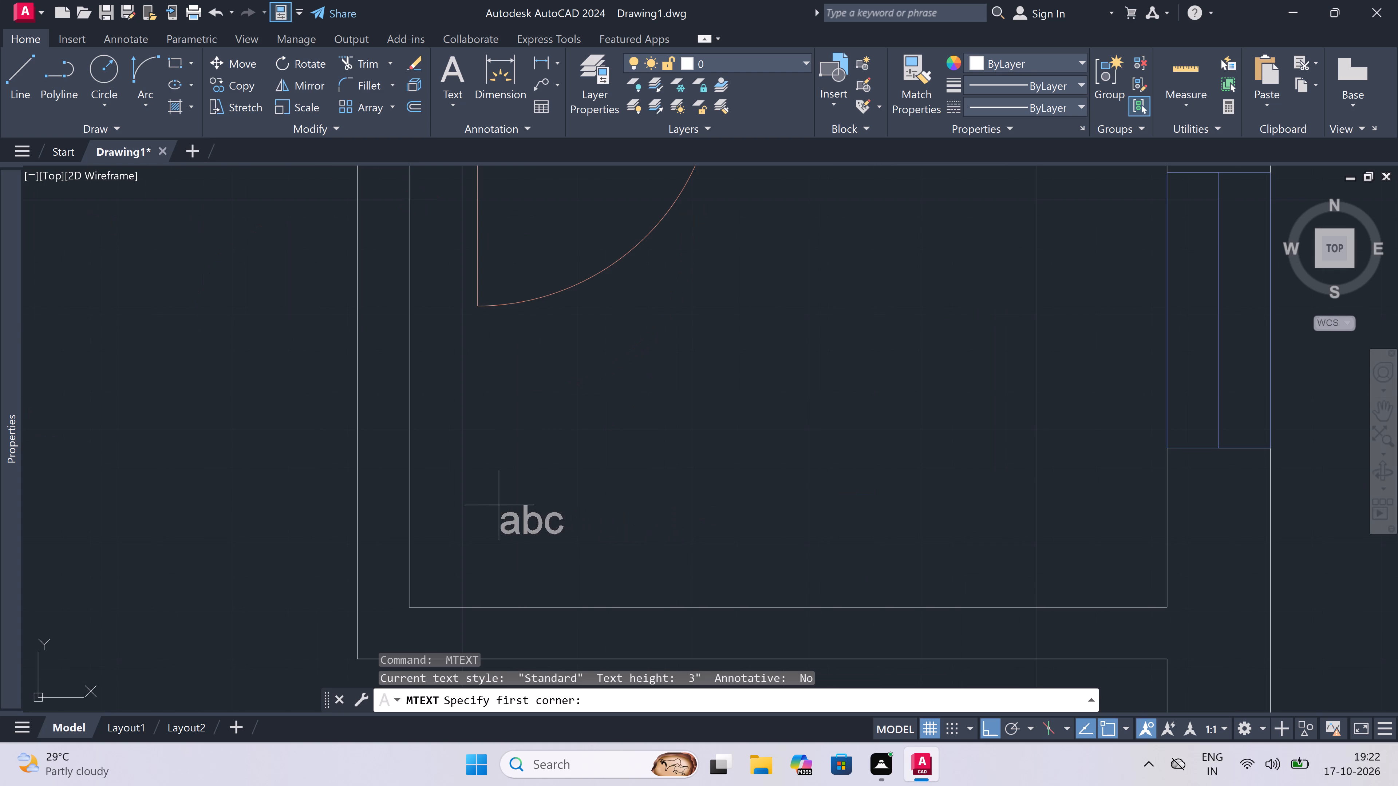
{"action": "left_click", "coordinate": [469, 485]}
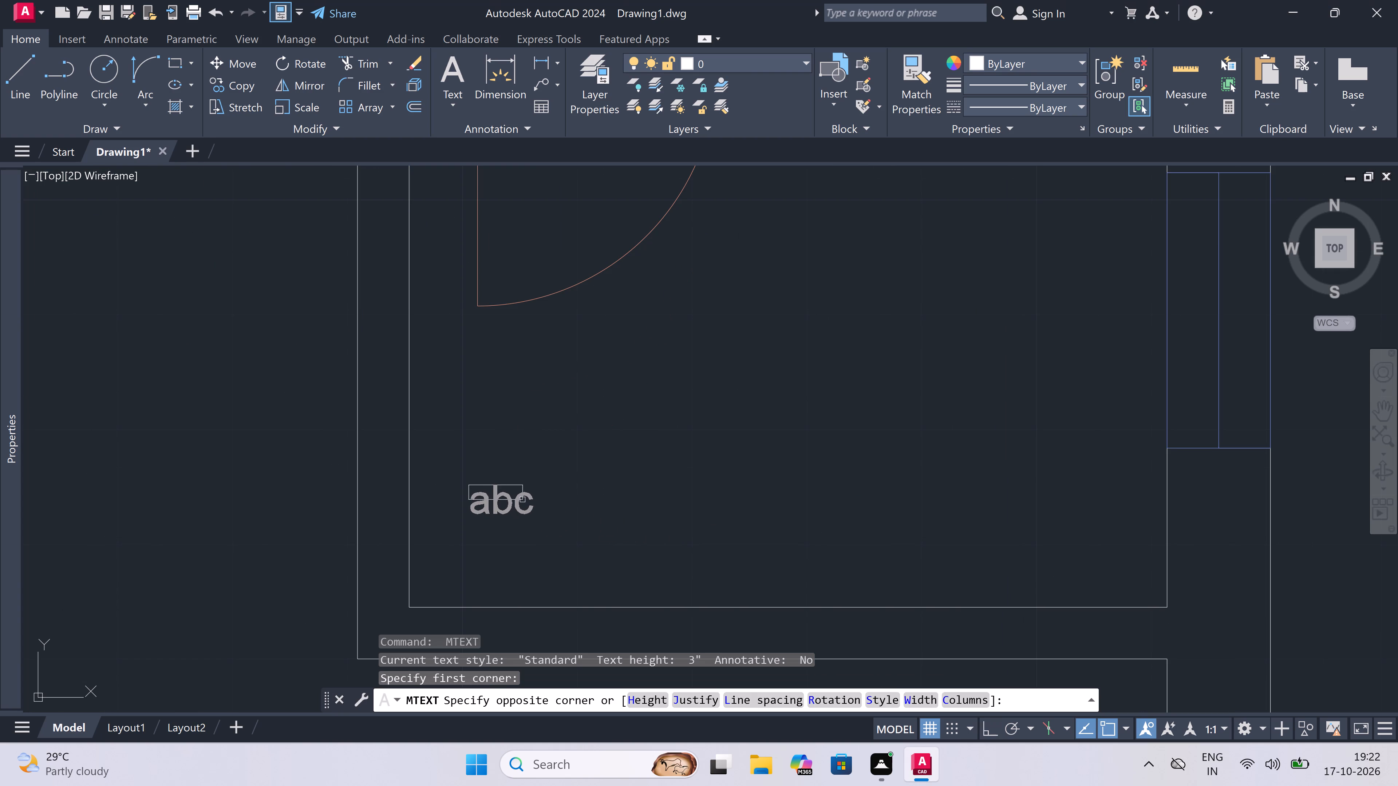
{"action": "scroll", "coordinate": [586, 512], "scroll_direction": "down", "scroll_amount": 2}
{"action": "left_click", "coordinate": [1035, 511]}
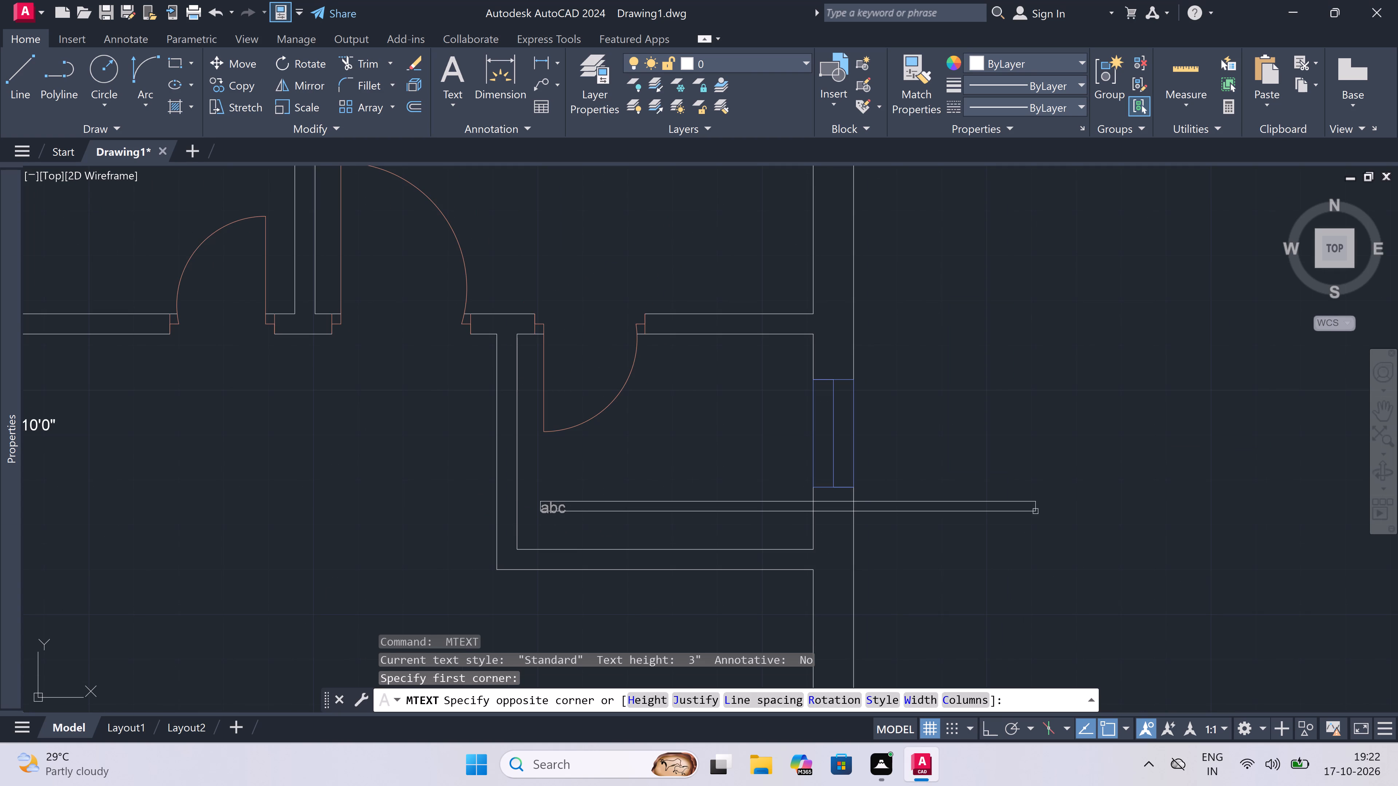
{"action": "scroll", "coordinate": [327, 588], "scroll_direction": "up", "scroll_amount": 1}
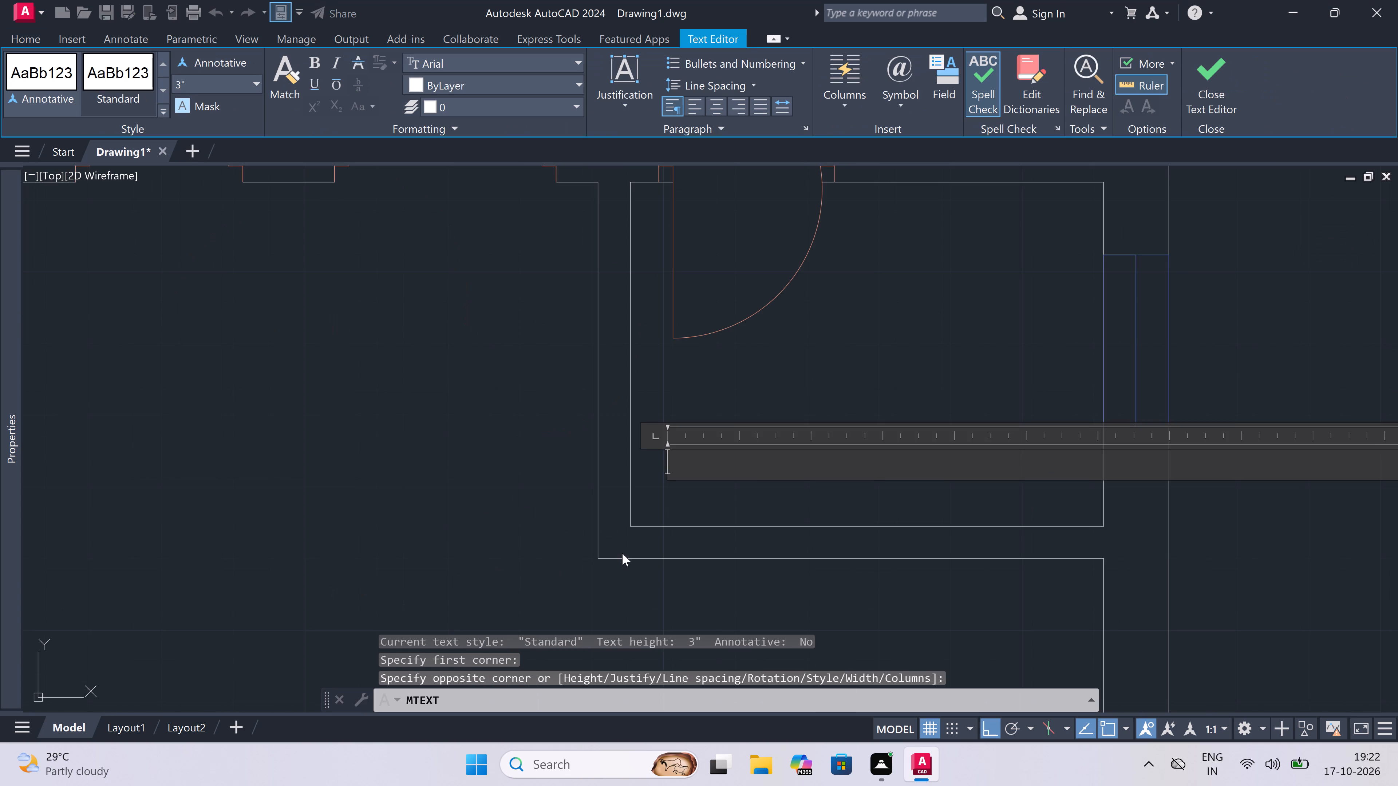
{"action": "type", "text": "TOILE"}
{"action": "key", "text": "t"}
{"action": "key", "text": "Return"}
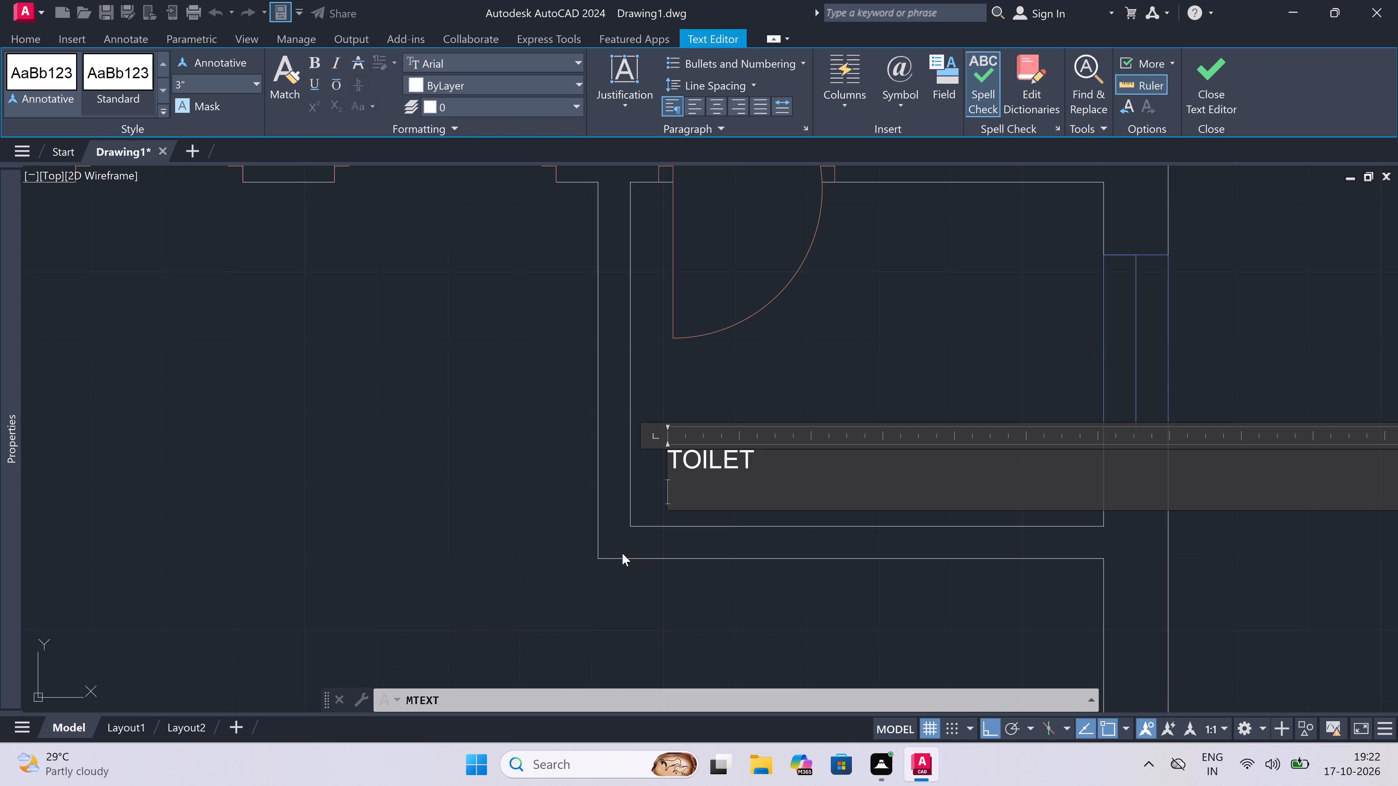
{"action": "type", "text": "5'6"}
{"action": "key", "text": "shift+quotedbl"}
{"action": "type", "text": "x4'0"}
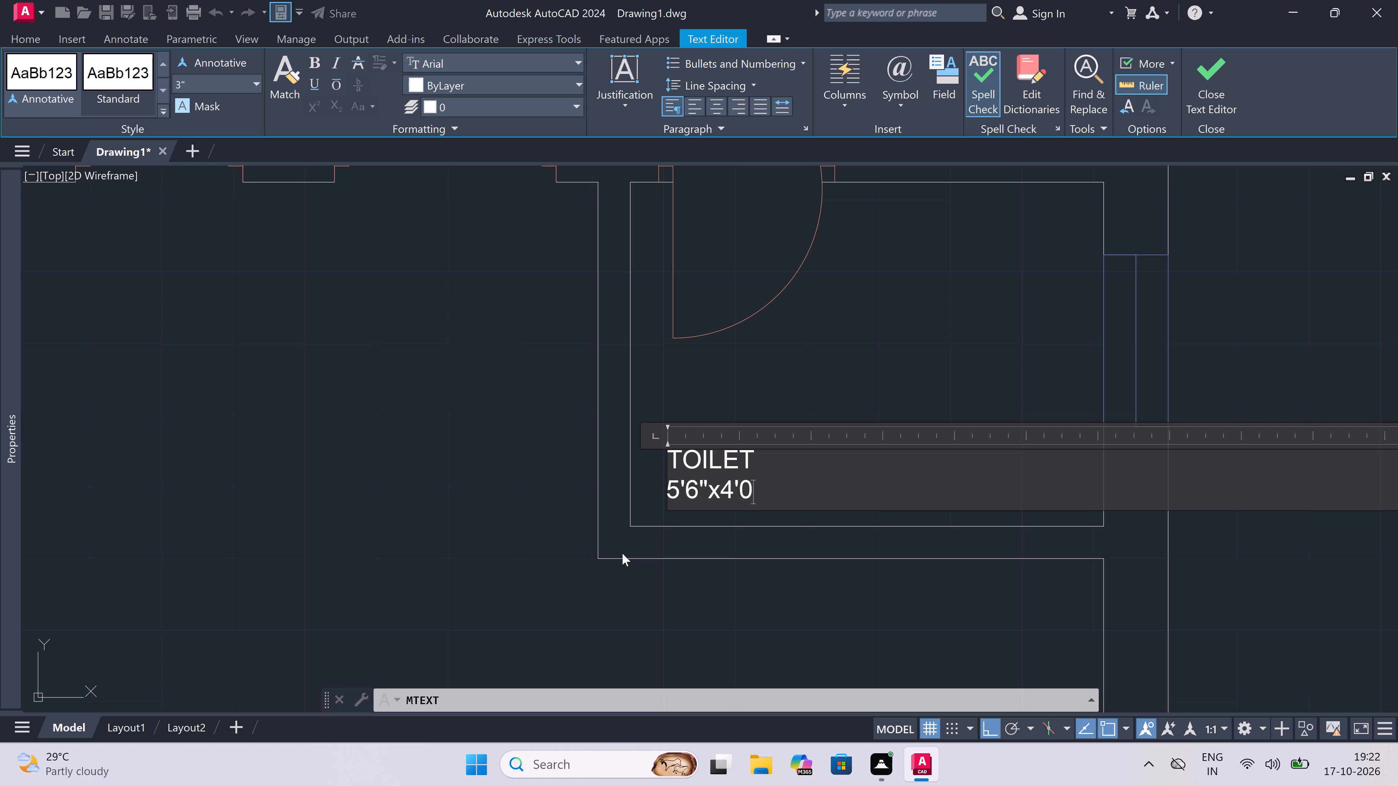
{"action": "key", "text": "shift+quotedbl"}
{"action": "left_click", "coordinate": [484, 603]}
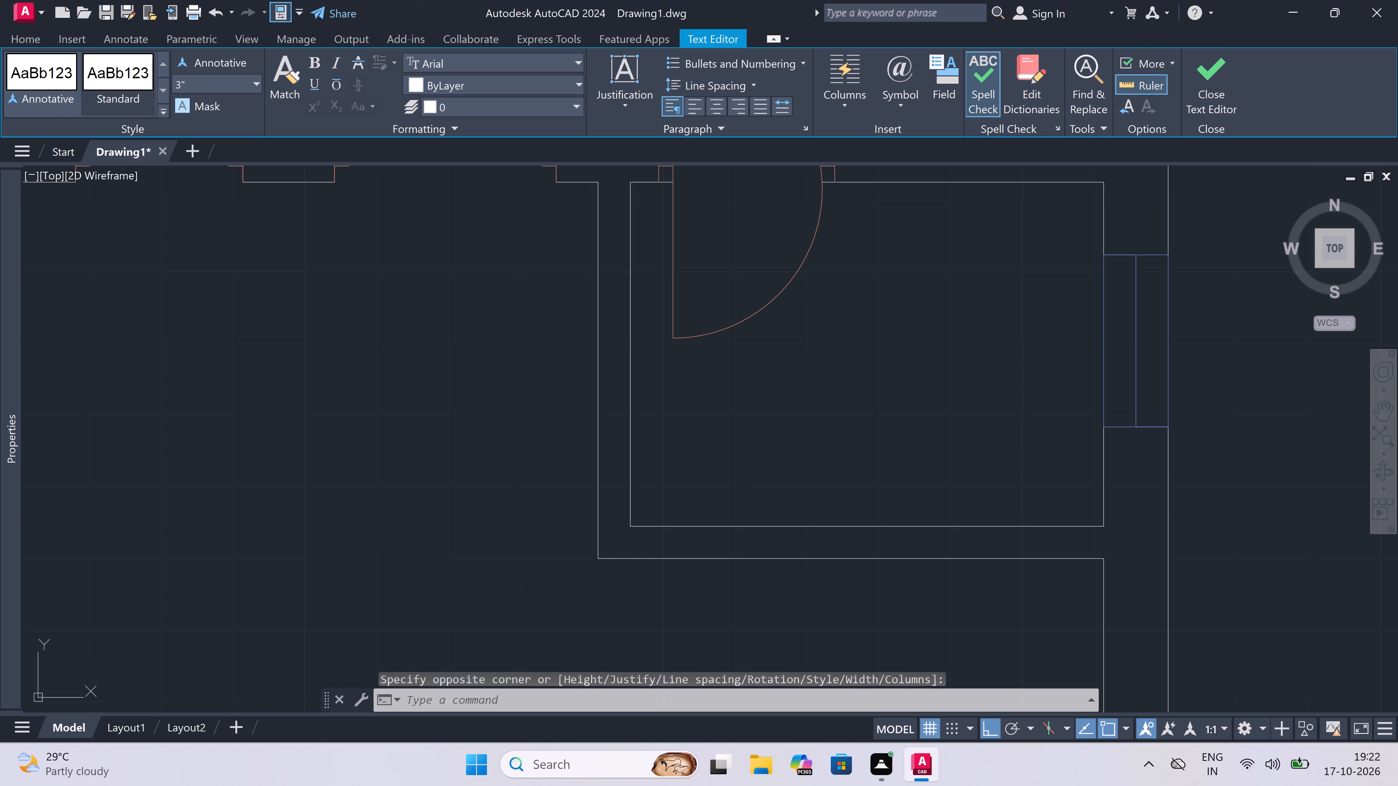
Add a two-line multiline text label "BEDROOM" and "9'3"x10'0"" in the lower part of the room north of that toilet.
{"action": "scroll", "coordinate": [640, 546], "scroll_direction": "down", "scroll_amount": 5}
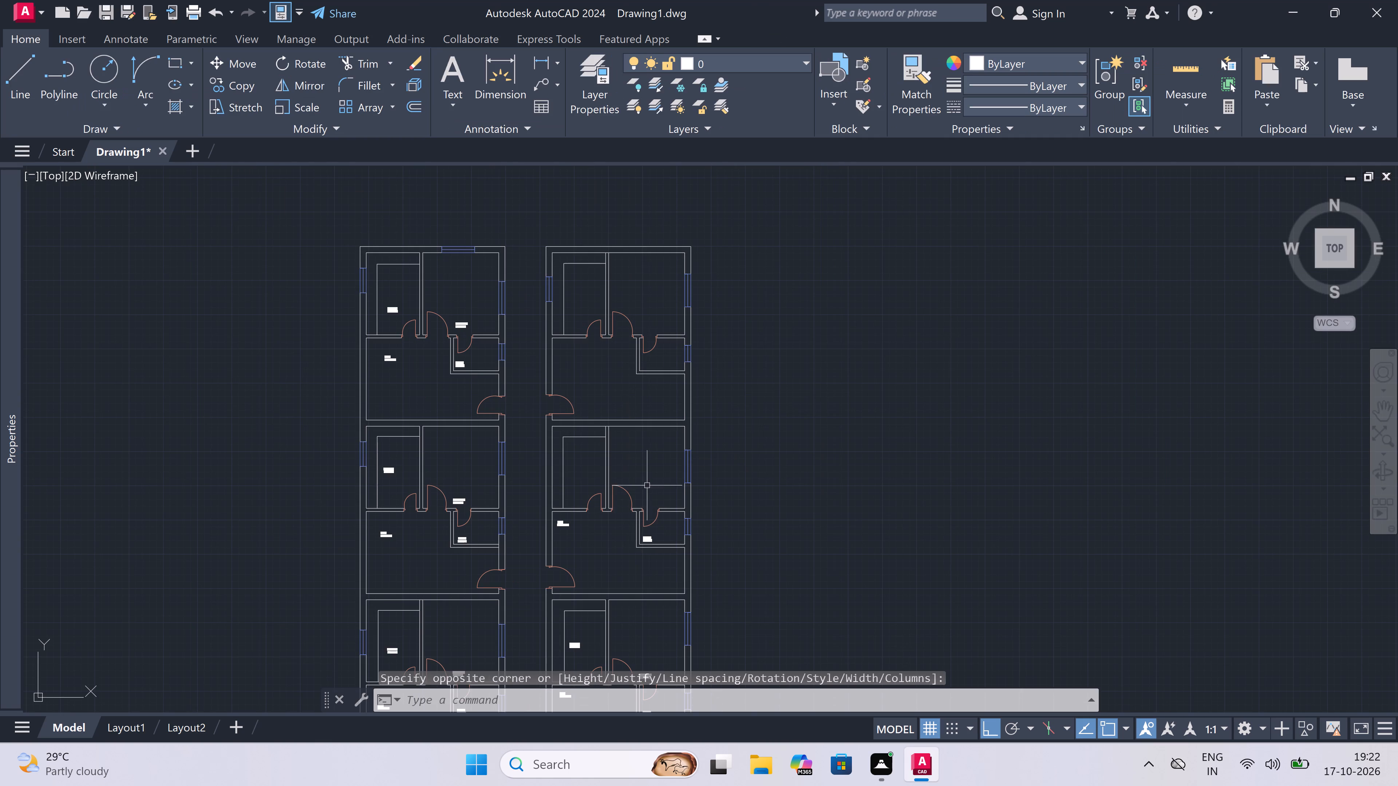
{"action": "scroll", "coordinate": [660, 500], "scroll_direction": "up", "scroll_amount": 4}
{"action": "key", "text": "space"}
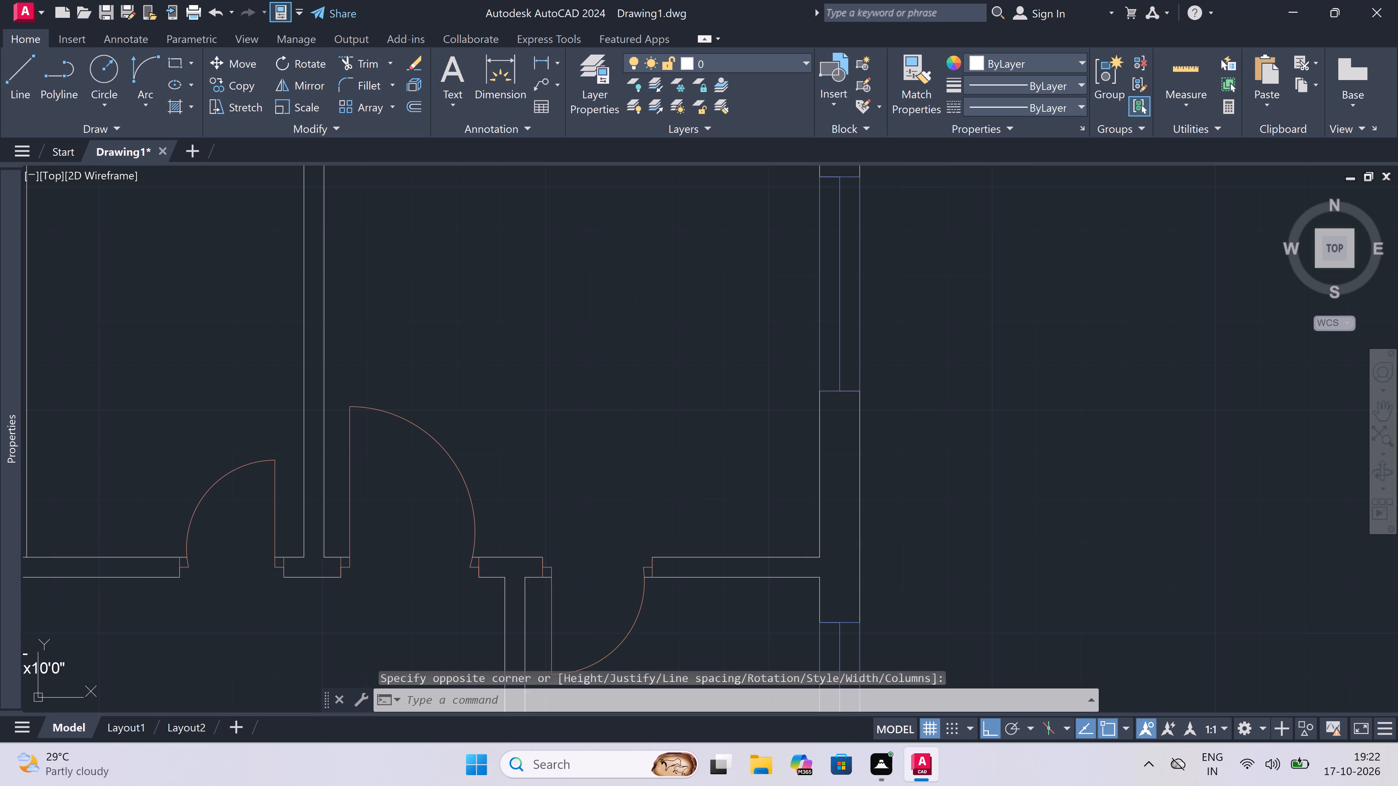
{"action": "left_click_drag", "start_coordinate": [506, 509], "coordinate": [509, 507]}
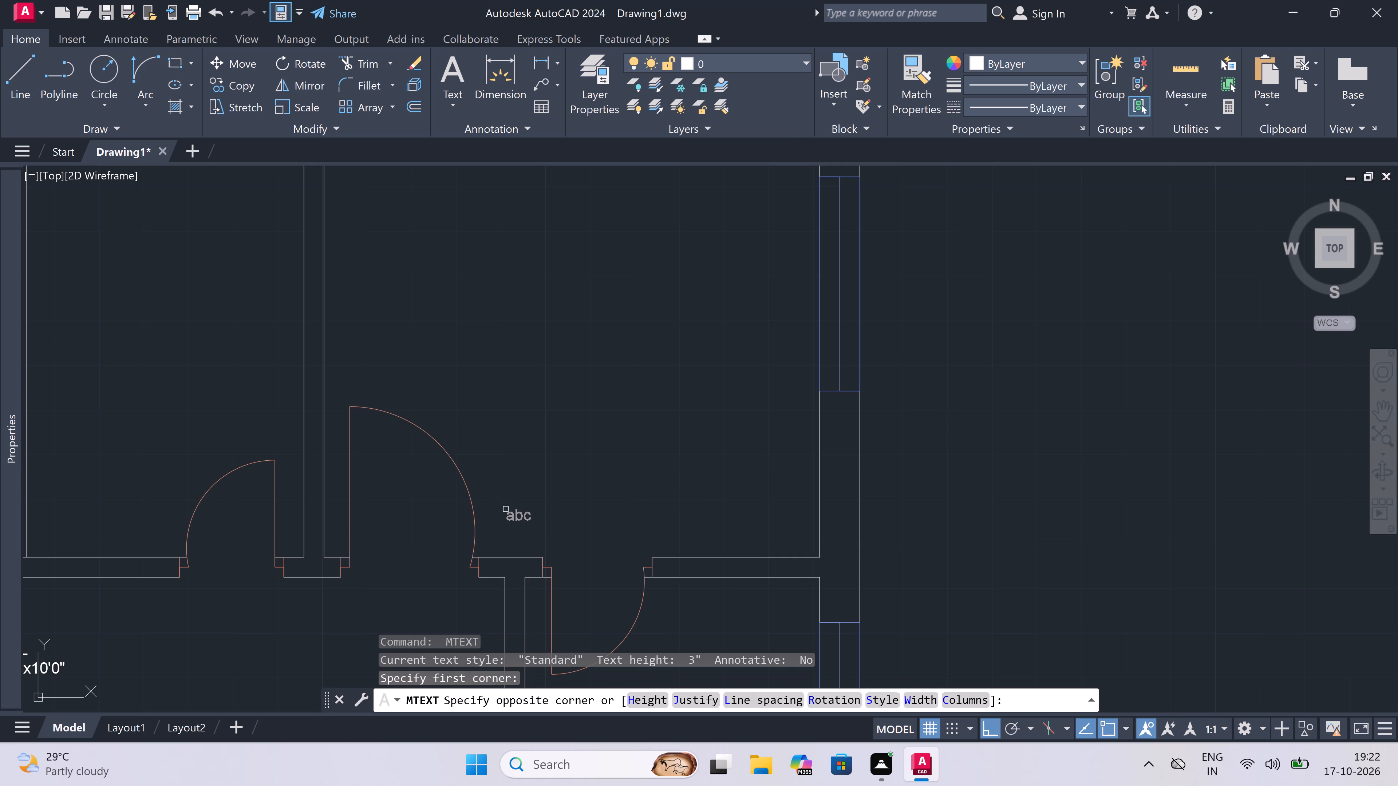
{"action": "double_click", "coordinate": [965, 508]}
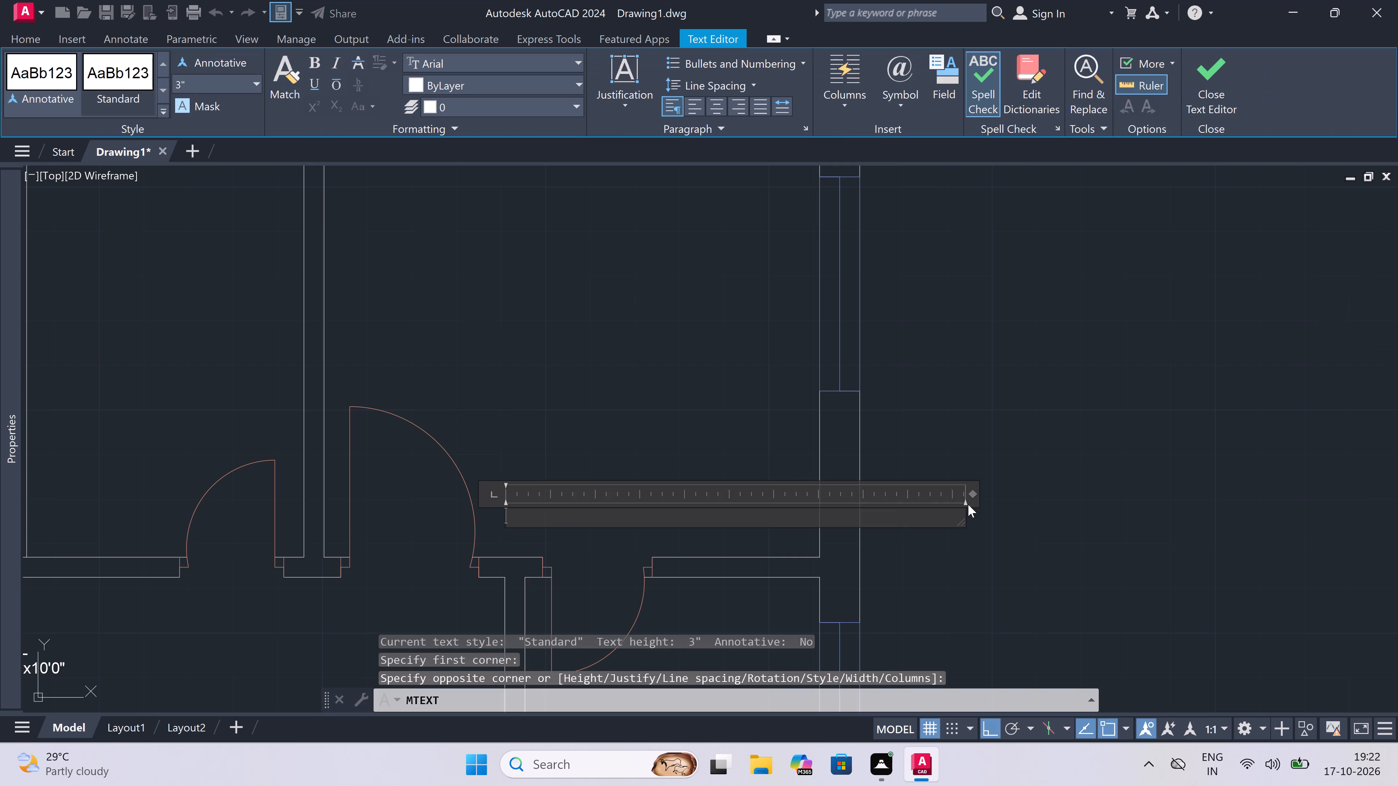
{"action": "type", "text": "BEDROOM"}
{"action": "key", "text": "Return"}
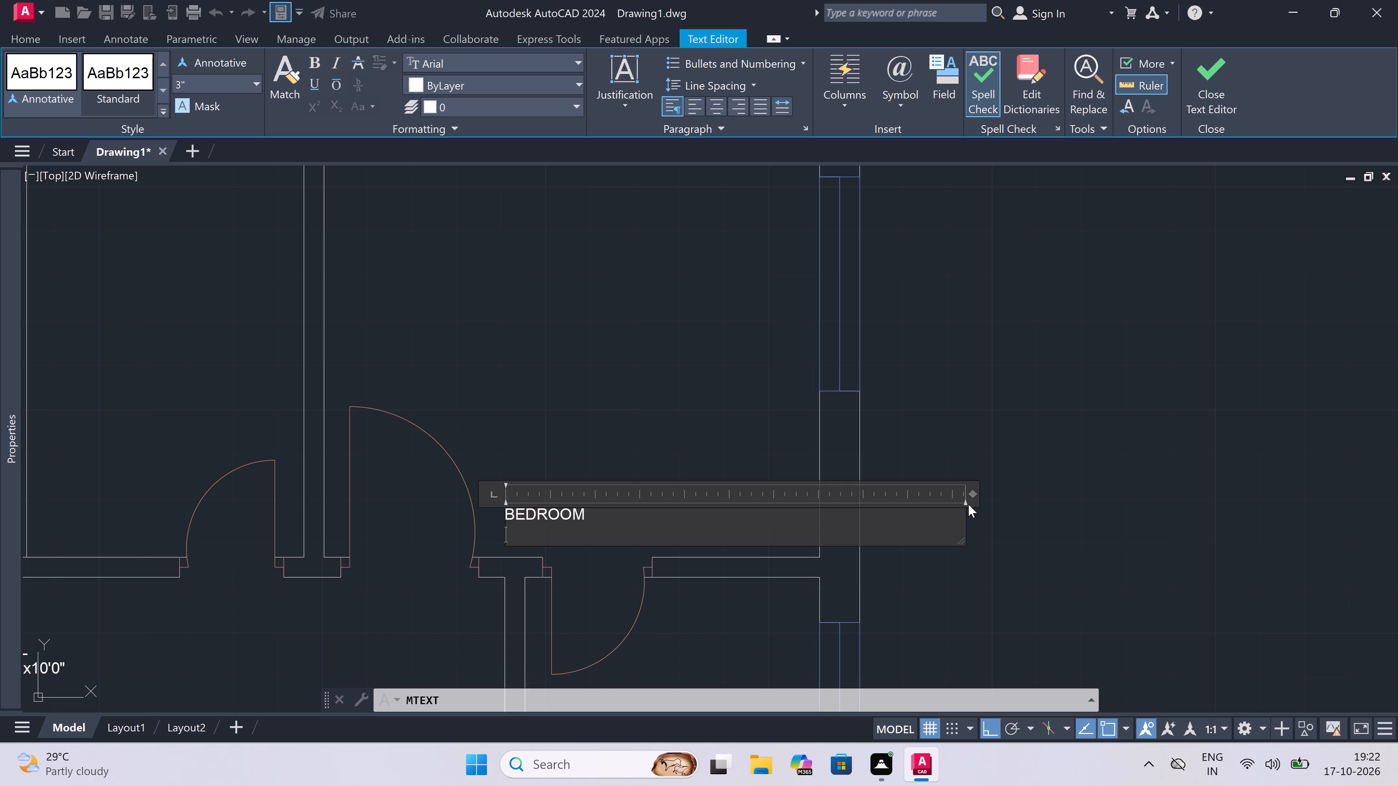
{"action": "type", "text": "9'"}
{"action": "key", "text": "3"}
{"action": "type", "text": "\"x10'0\""}
{"action": "left_click", "coordinate": [640, 443]}
Add a two-line multiline text label "KITCHEN" and "6'6"x10'0"" in the kitchen, second plan from the top, east column.
{"action": "scroll", "coordinate": [643, 452], "scroll_direction": "down", "scroll_amount": 4}
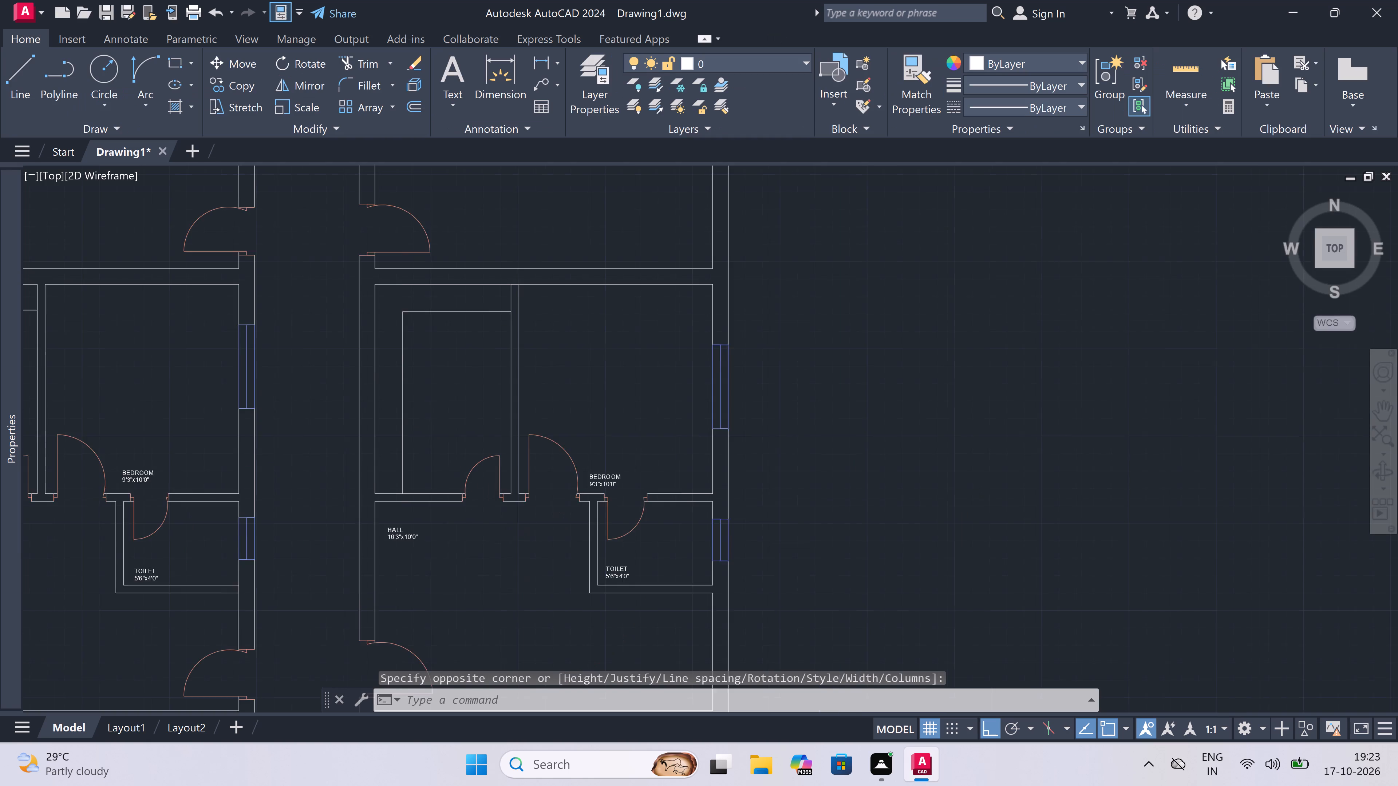
{"action": "scroll", "coordinate": [521, 414], "scroll_direction": "up", "scroll_amount": 4}
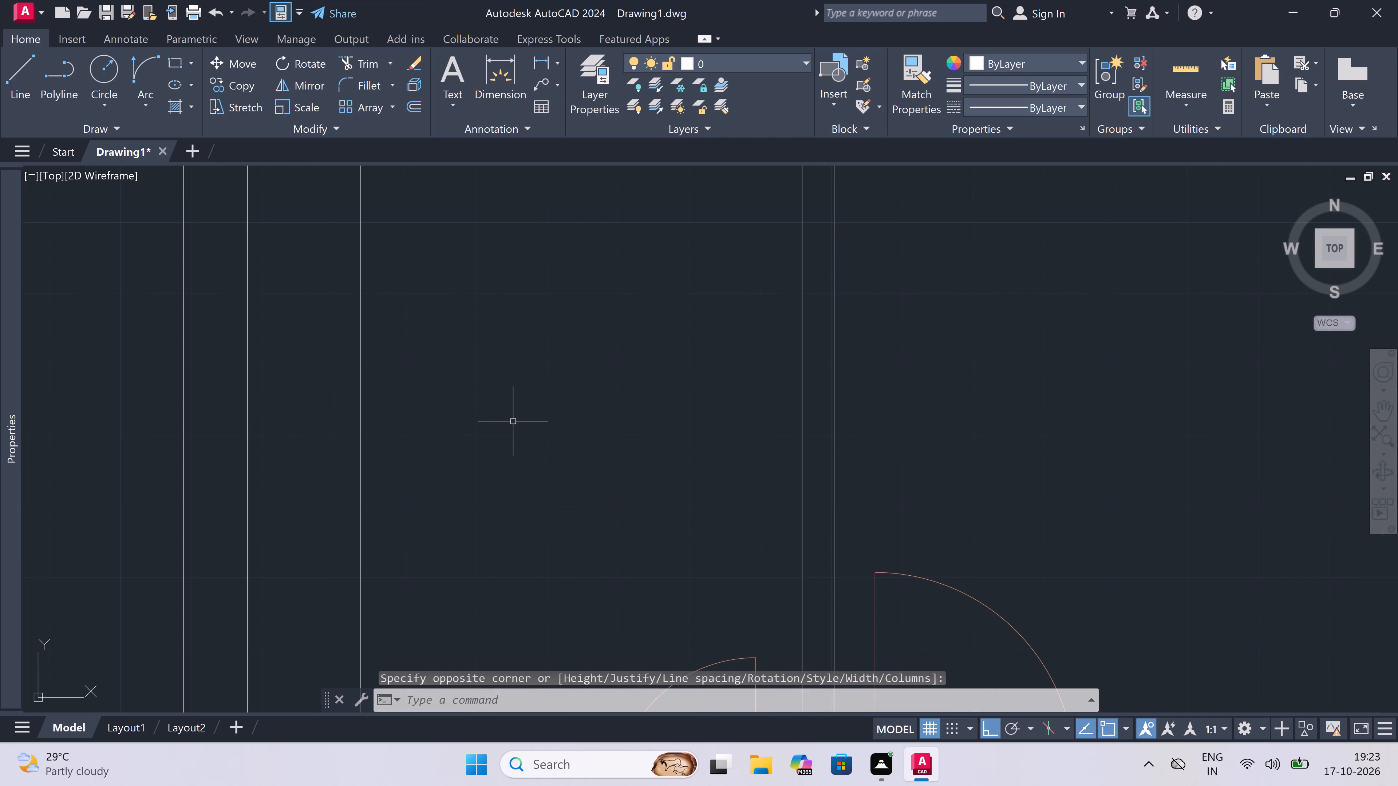
{"action": "key", "text": "space"}
{"action": "scroll", "coordinate": [506, 429], "scroll_direction": "down", "scroll_amount": 2}
{"action": "left_click", "coordinate": [491, 448]}
{"action": "double_click", "coordinate": [793, 426]}
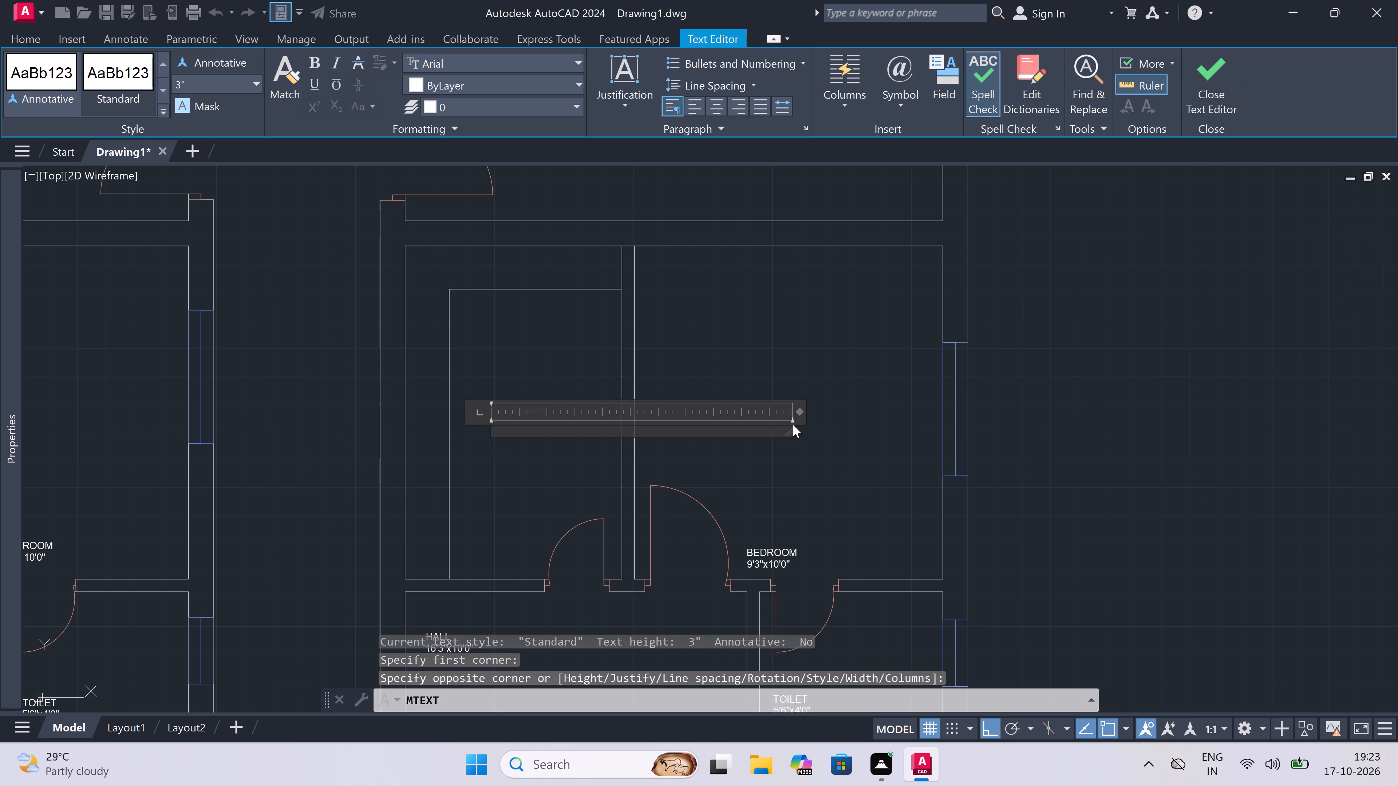
{"action": "type", "text": "KITCHEN"}
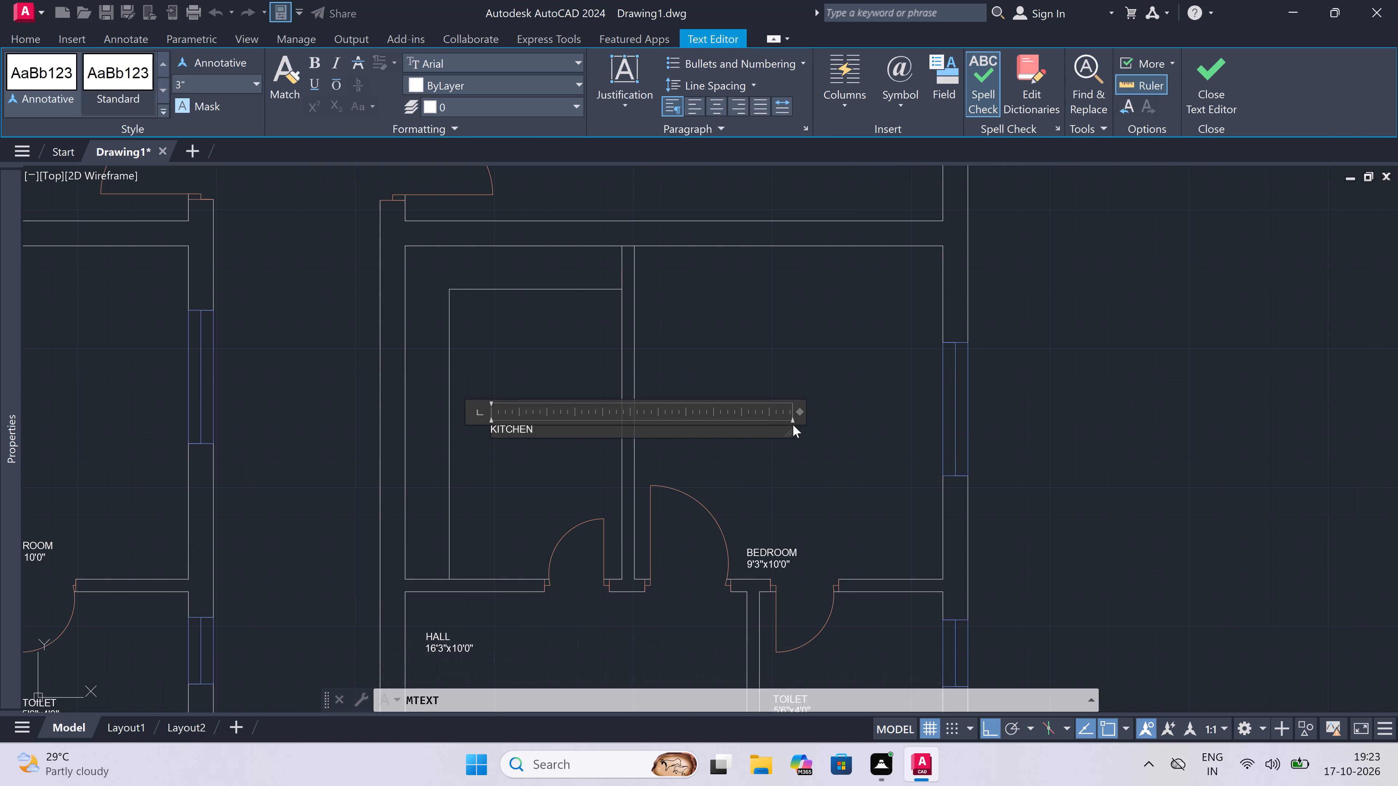
{"action": "key", "text": "Return"}
{"action": "type", "text": "6'6"}
{"action": "key", "text": "shift+quotedbl"}
{"action": "key", "text": "x"}
{"action": "key", "text": "4"}
{"action": "key", "text": "BackSpace"}
{"action": "type", "text": "10'0"}
{"action": "key", "text": "shift+quotedbl"}
{"action": "double_click", "coordinate": [526, 477]}
Add a two-line multiline text label "HALL" and "16'3"x10'0"" in the hall's northwest part, top plan, east column.
{"action": "scroll", "coordinate": [526, 477], "scroll_direction": "down", "scroll_amount": 6}
{"action": "scroll", "coordinate": [528, 469], "scroll_direction": "up", "scroll_amount": 4}
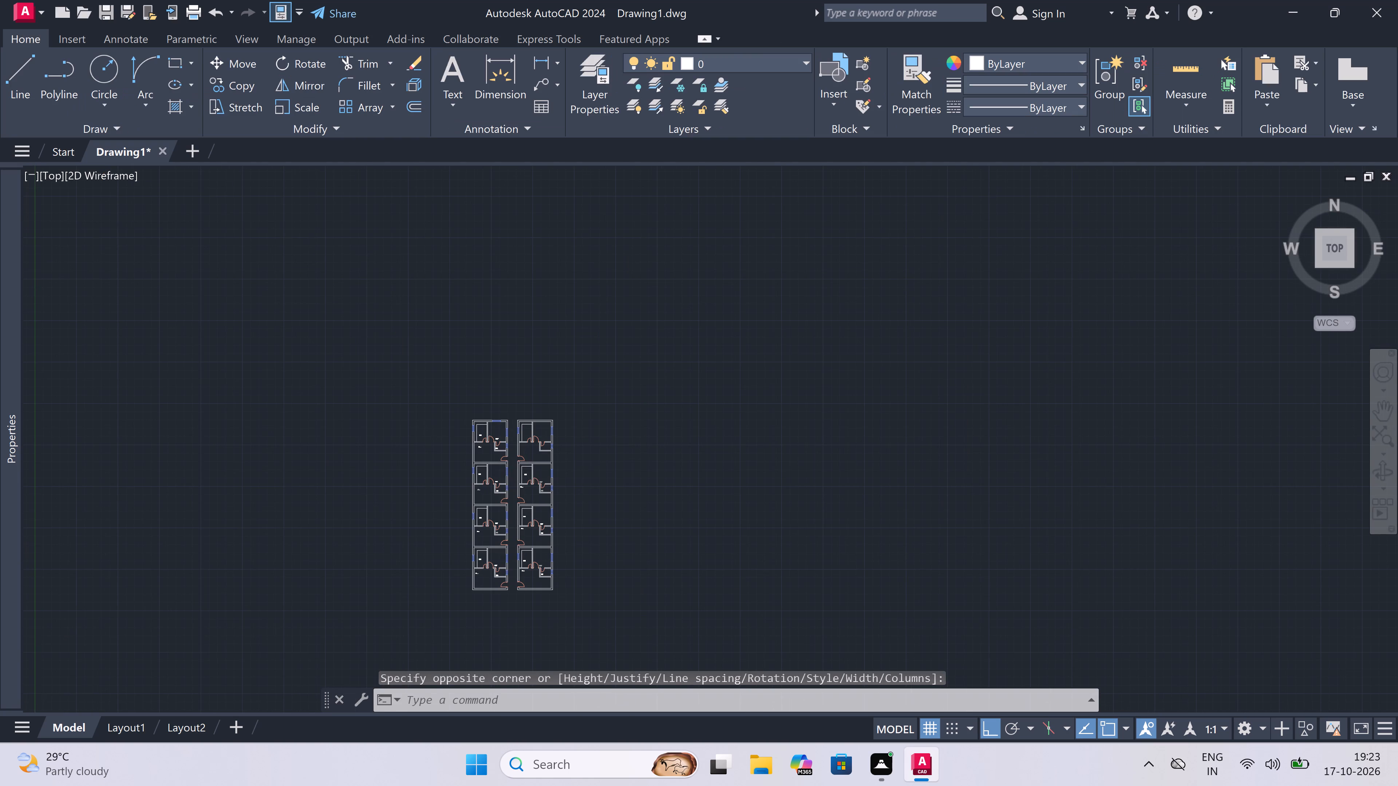
{"action": "scroll", "coordinate": [529, 468], "scroll_direction": "down", "scroll_amount": 1}
{"action": "scroll", "coordinate": [489, 364], "scroll_direction": "up", "scroll_amount": 3}
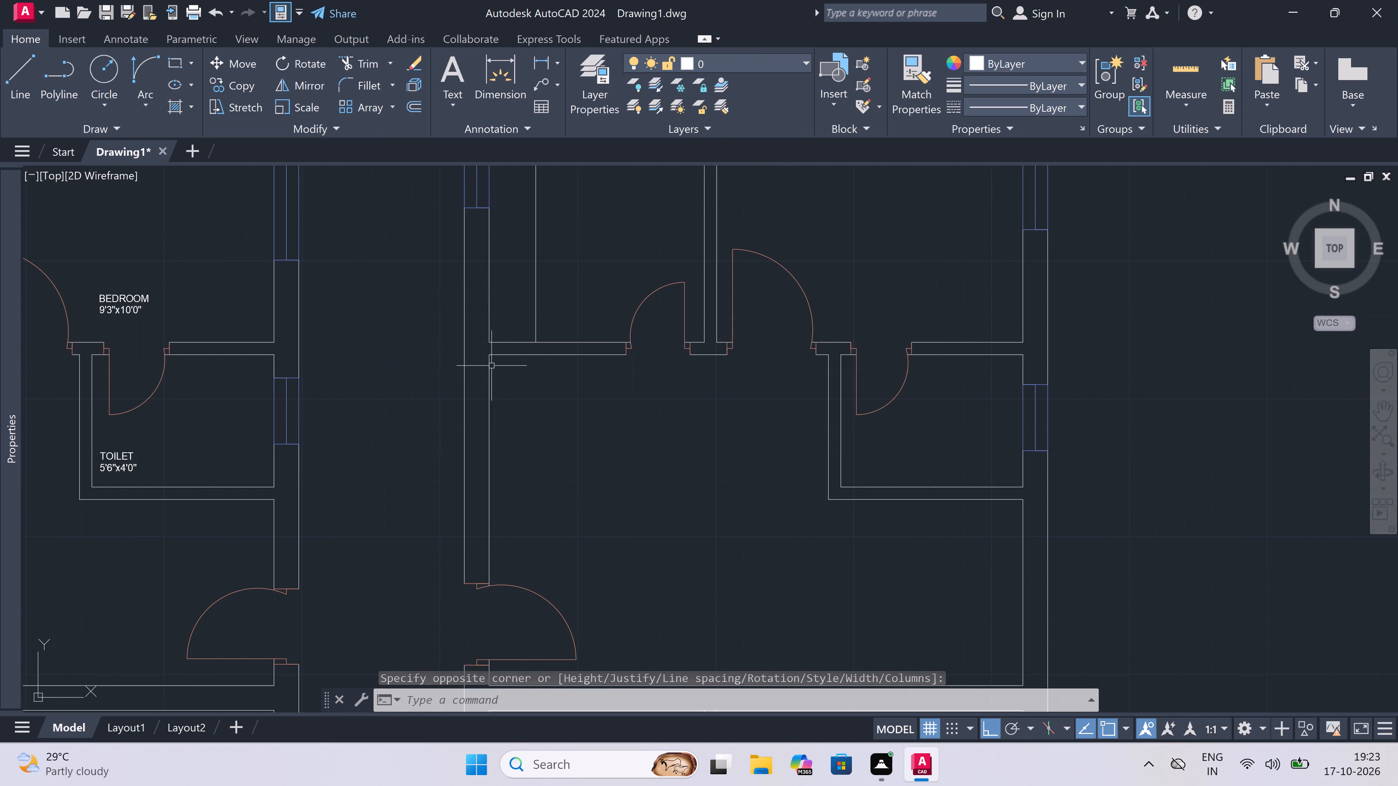
{"action": "key", "text": "space"}
{"action": "scroll", "coordinate": [602, 370], "scroll_direction": "up", "scroll_amount": 2}
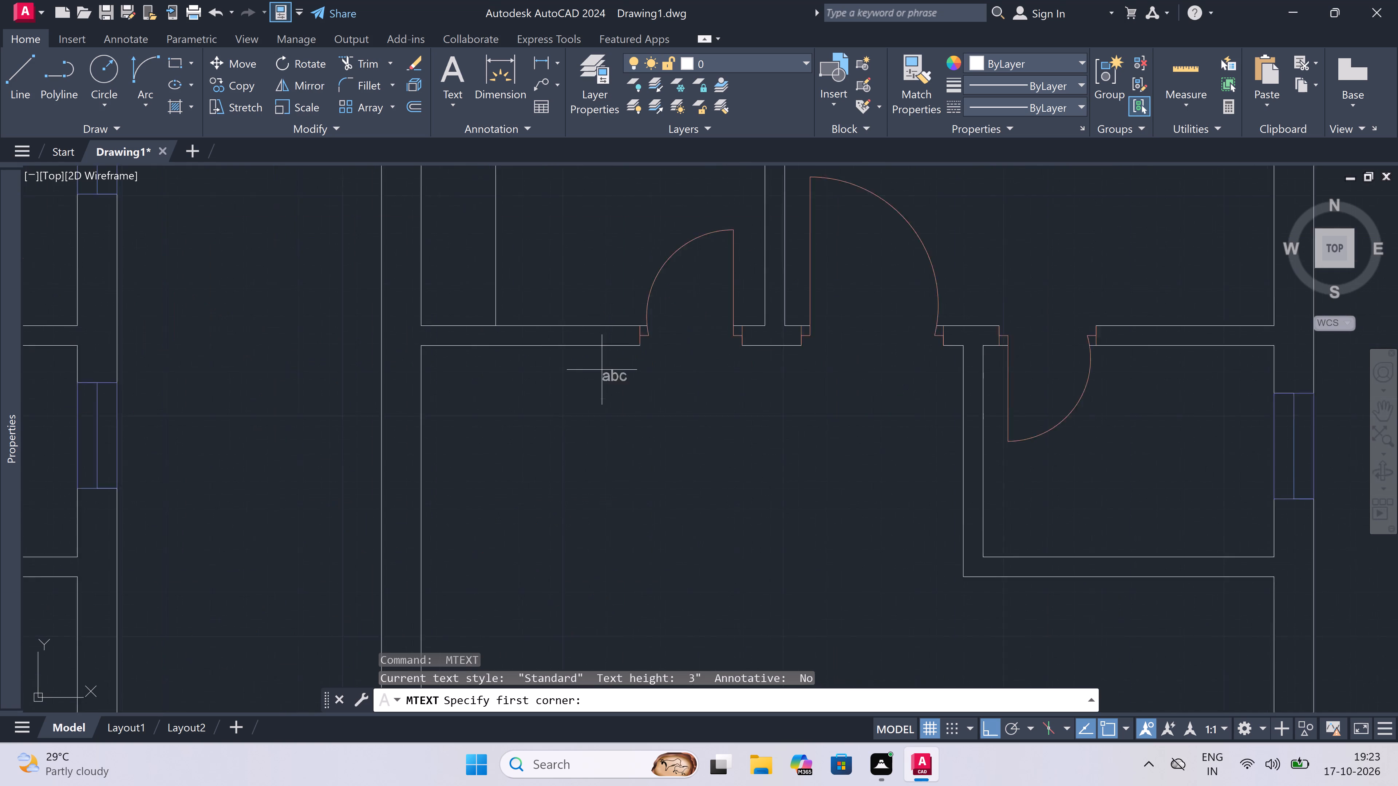
{"action": "left_click", "coordinate": [402, 417]}
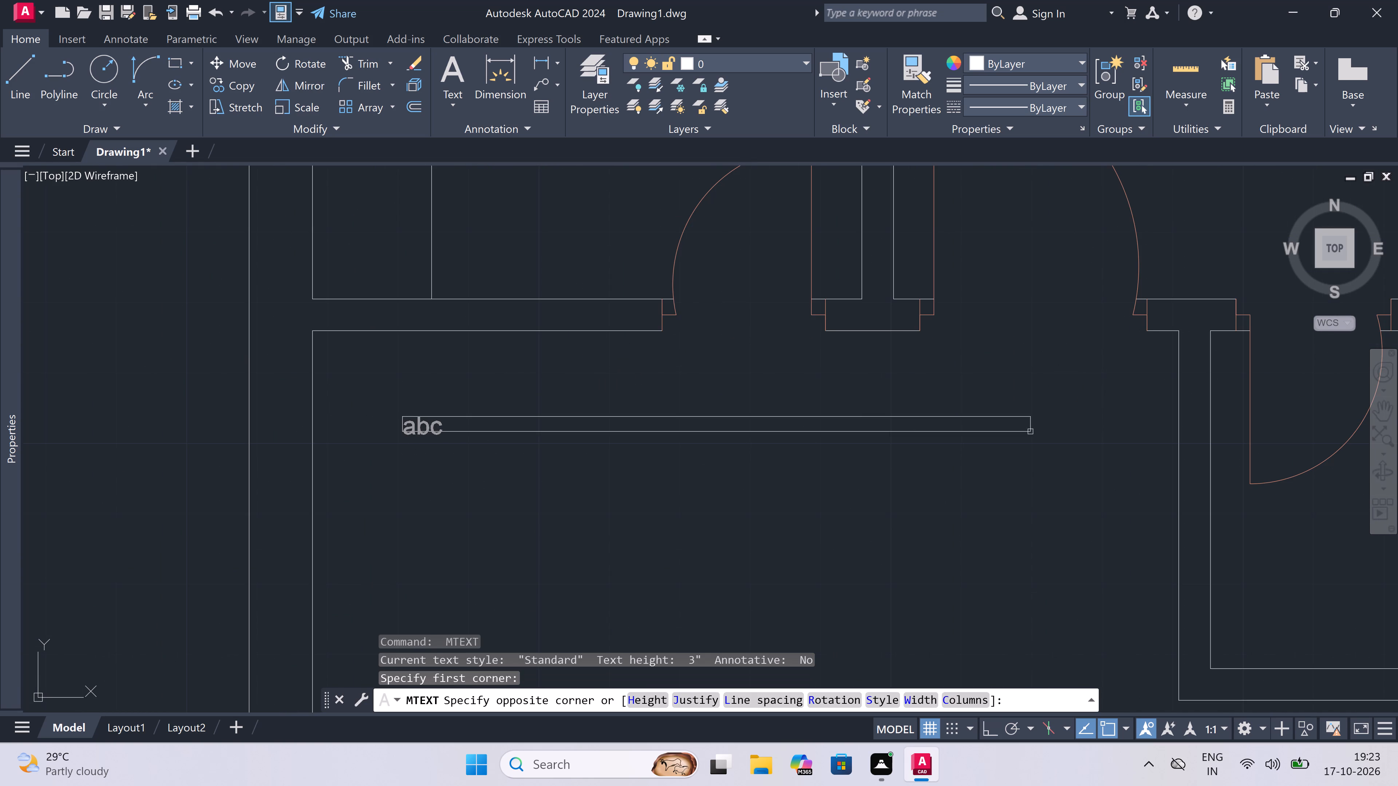
{"action": "double_click", "coordinate": [1120, 429]}
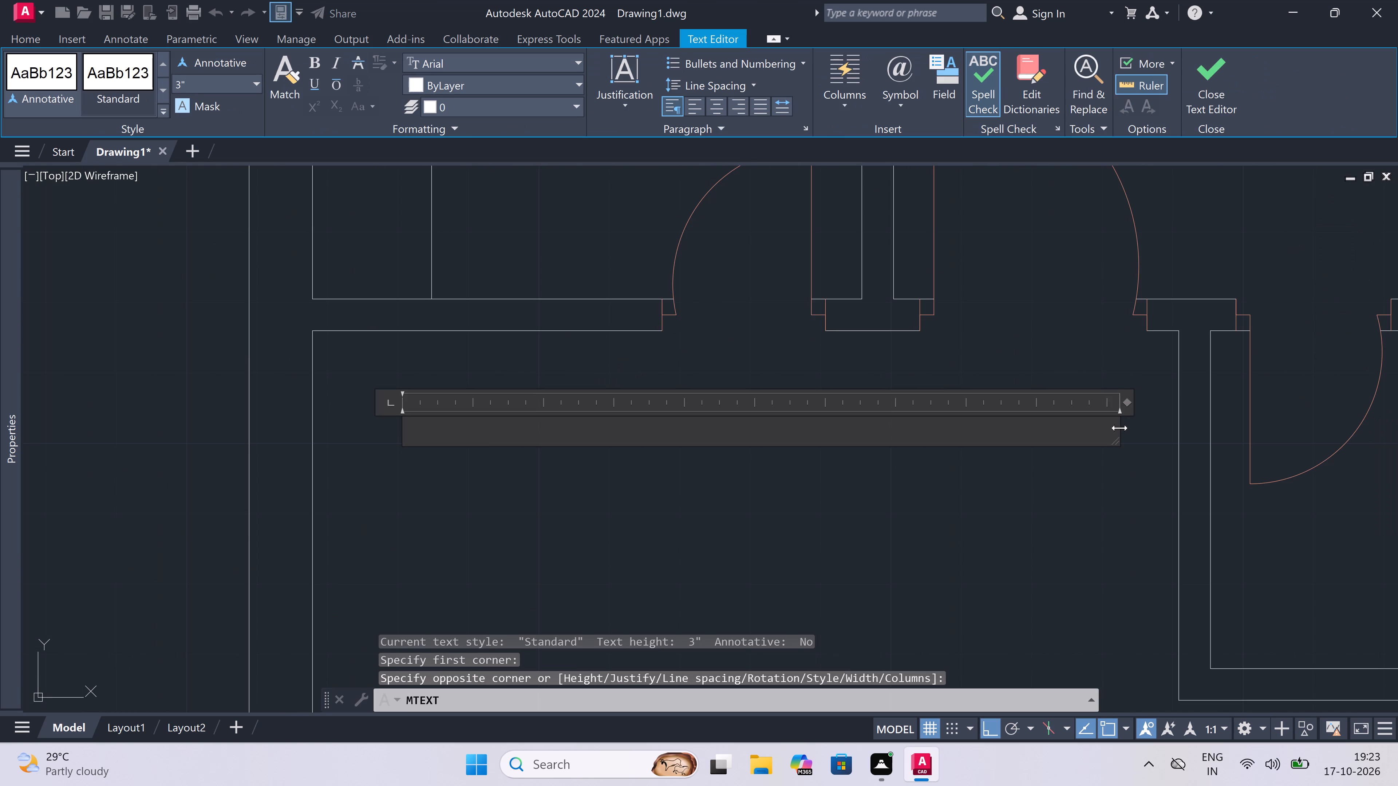
{"action": "type", "text": "HALL"}
{"action": "key", "text": "Return"}
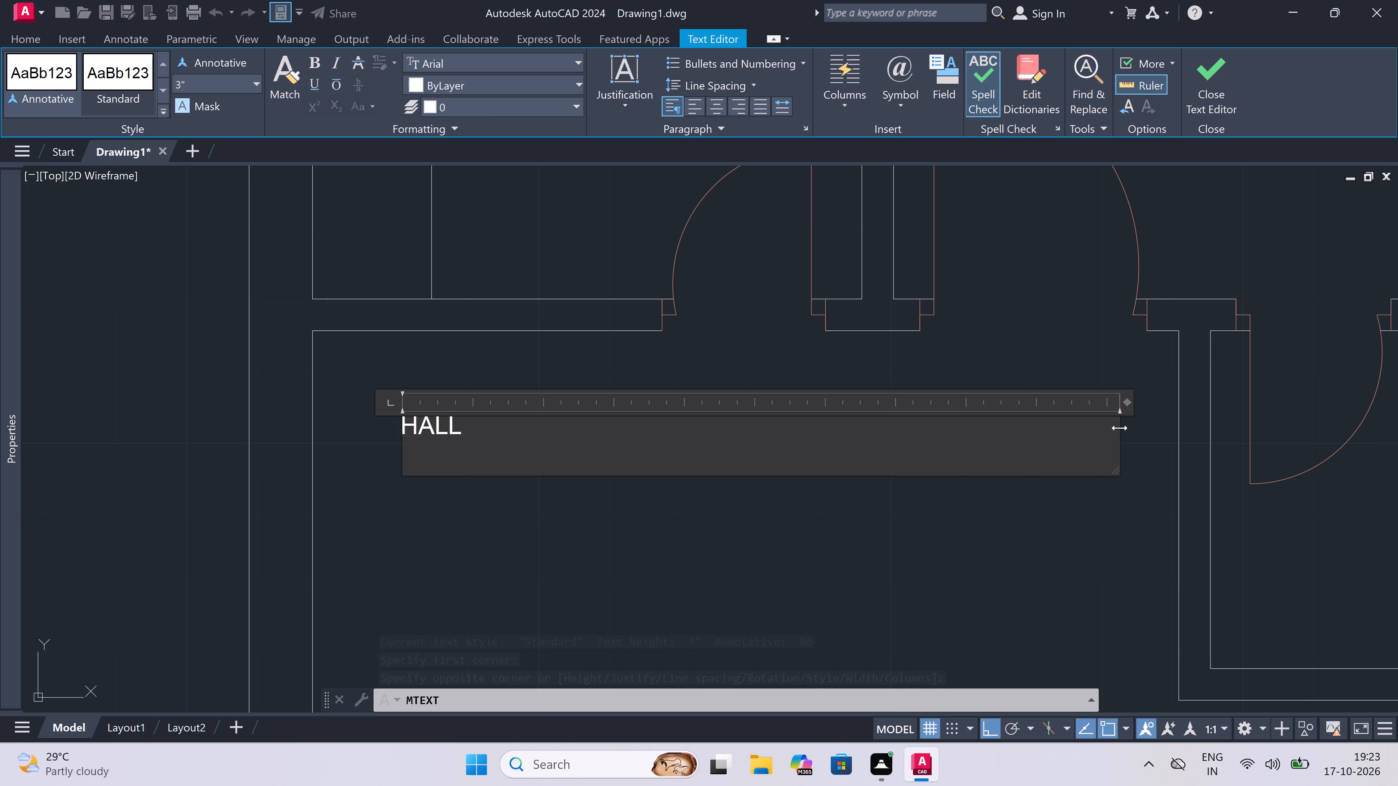
{"action": "type", "text": "16'3"}
{"action": "type", "text": "\"x"}
{"action": "key", "text": "1"}
{"action": "type", "text": "0'0\""}
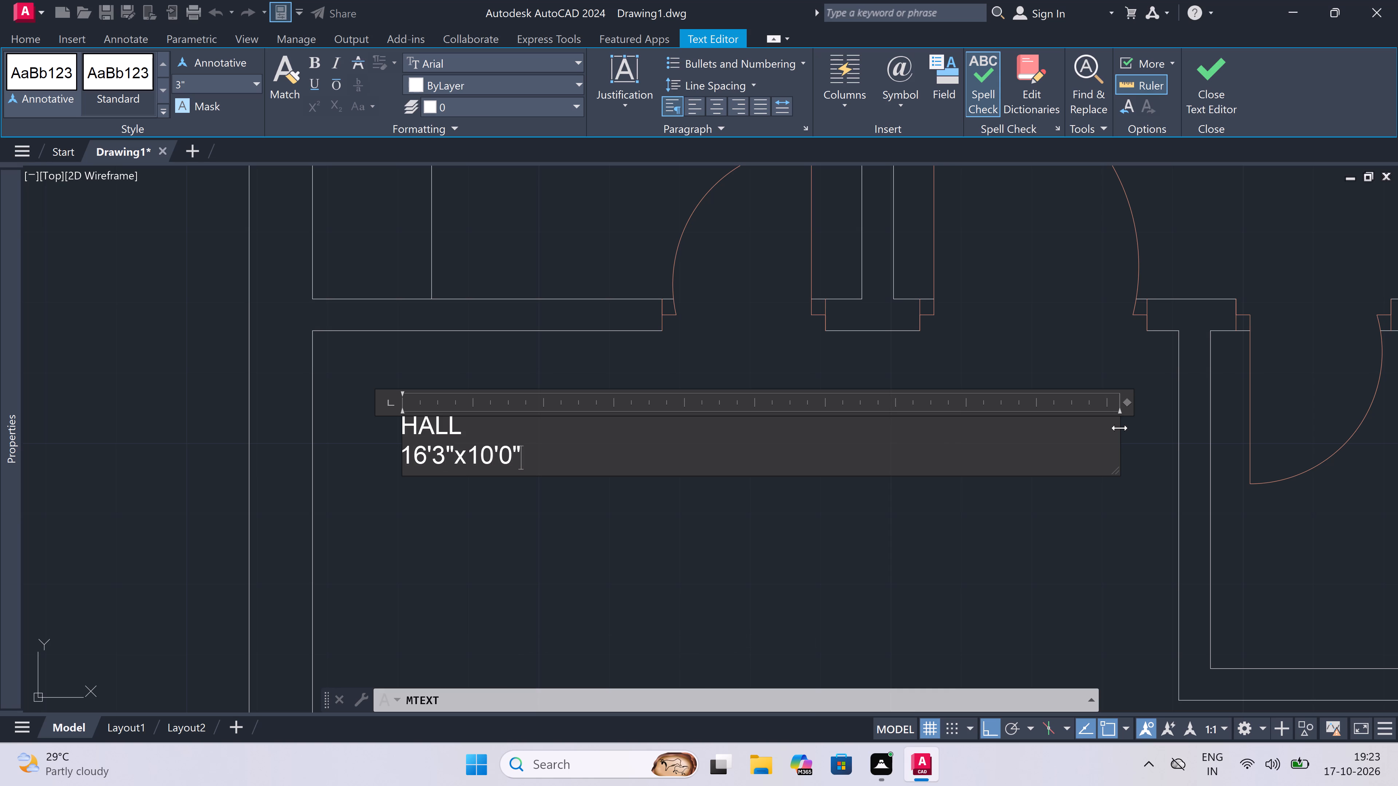
{"action": "left_click", "coordinate": [580, 549]}
Add a two-line multiline text label "TOILET" and "5'6"x4'0"" in the lower part of the small room east of that hall.
{"action": "scroll", "coordinate": [581, 458], "scroll_direction": "down", "scroll_amount": 5}
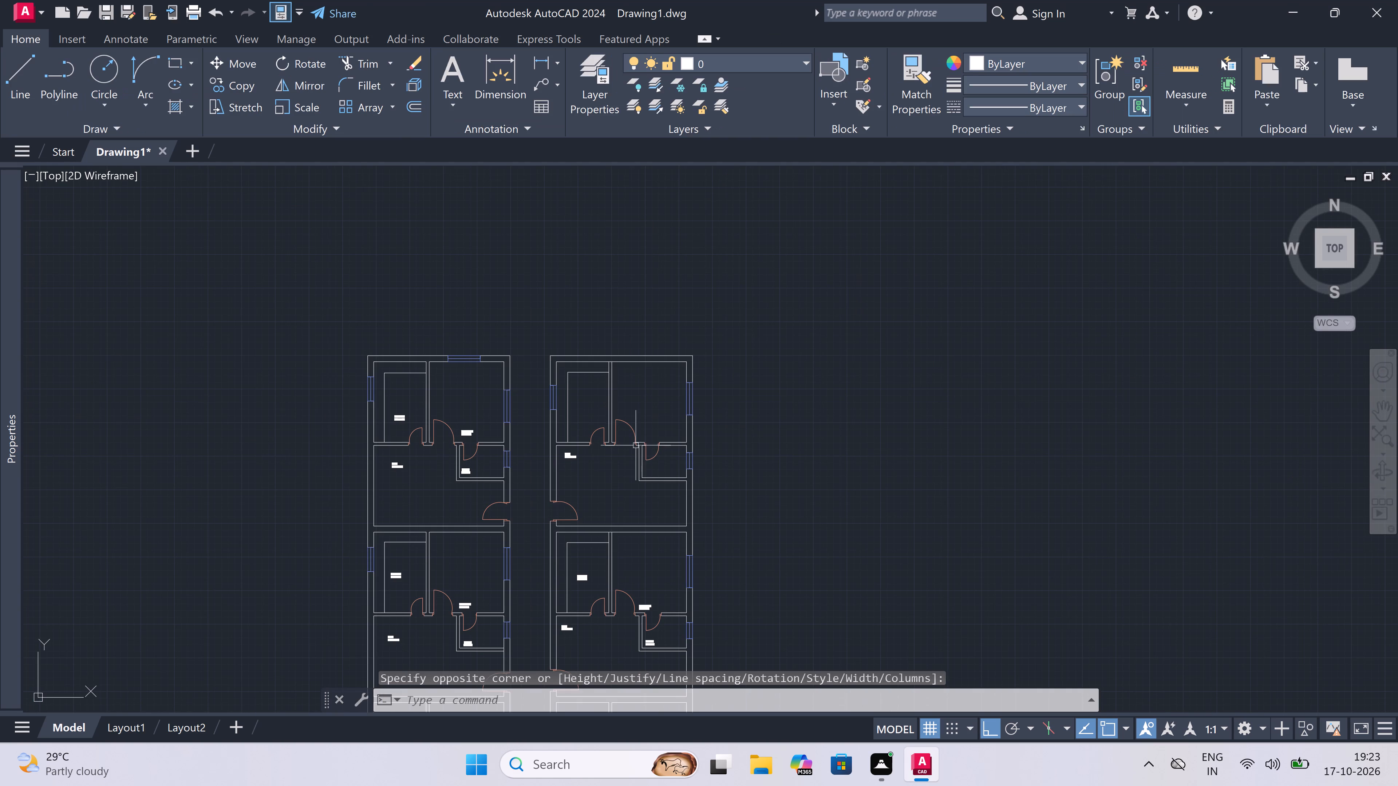
{"action": "scroll", "coordinate": [644, 476], "scroll_direction": "up", "scroll_amount": 3}
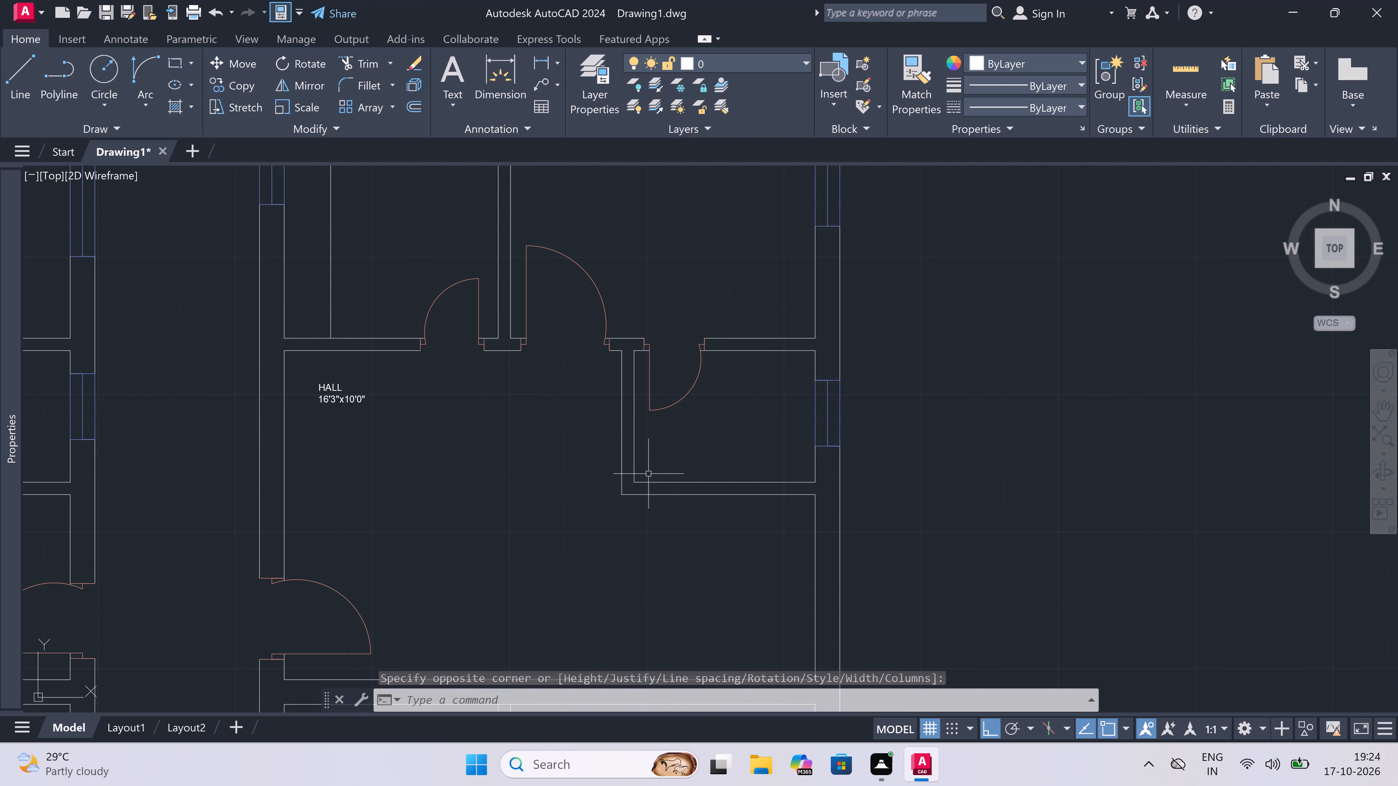
{"action": "scroll", "coordinate": [709, 456], "scroll_direction": "up", "scroll_amount": 3}
{"action": "key", "text": "space"}
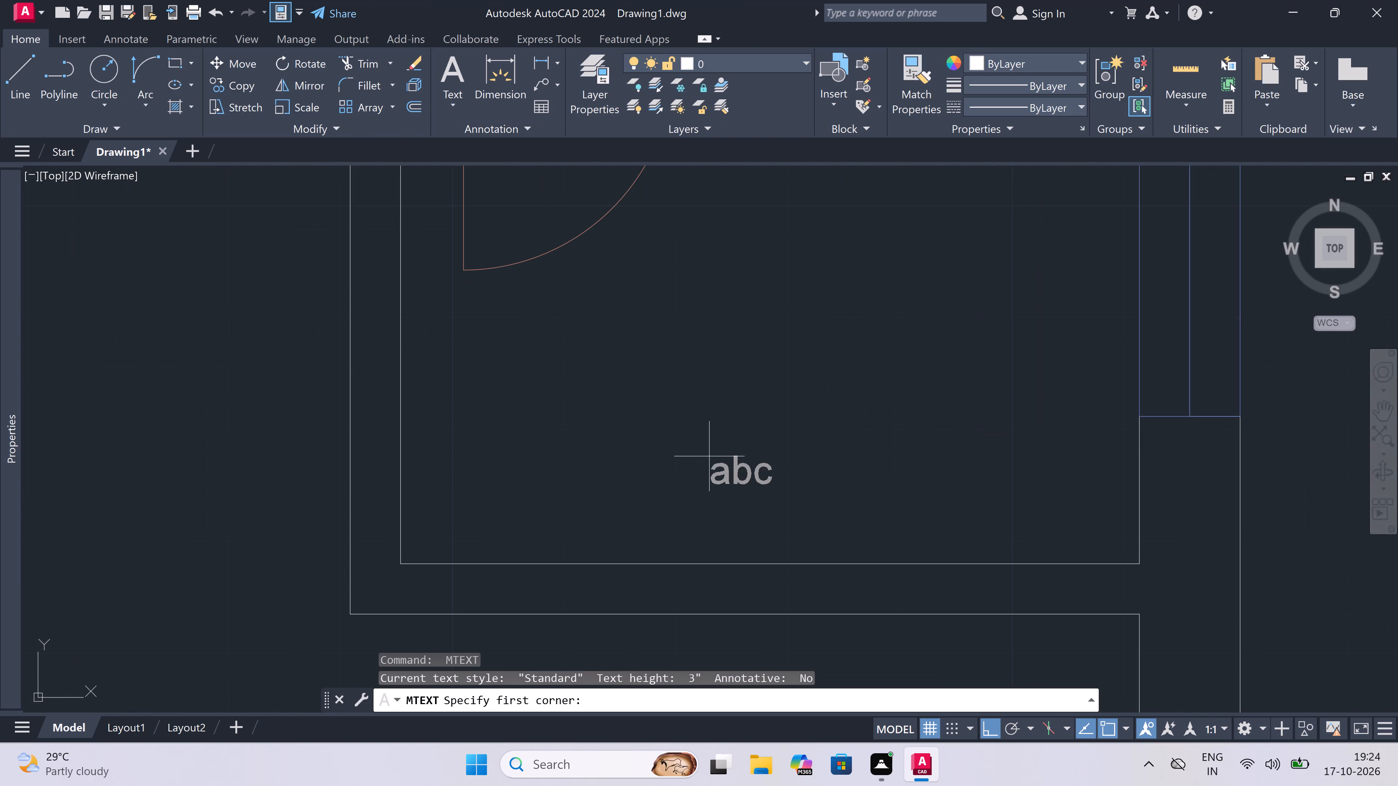
{"action": "scroll", "coordinate": [574, 503], "scroll_direction": "down", "scroll_amount": 2}
{"action": "scroll", "coordinate": [536, 475], "scroll_direction": "up", "scroll_amount": 1}
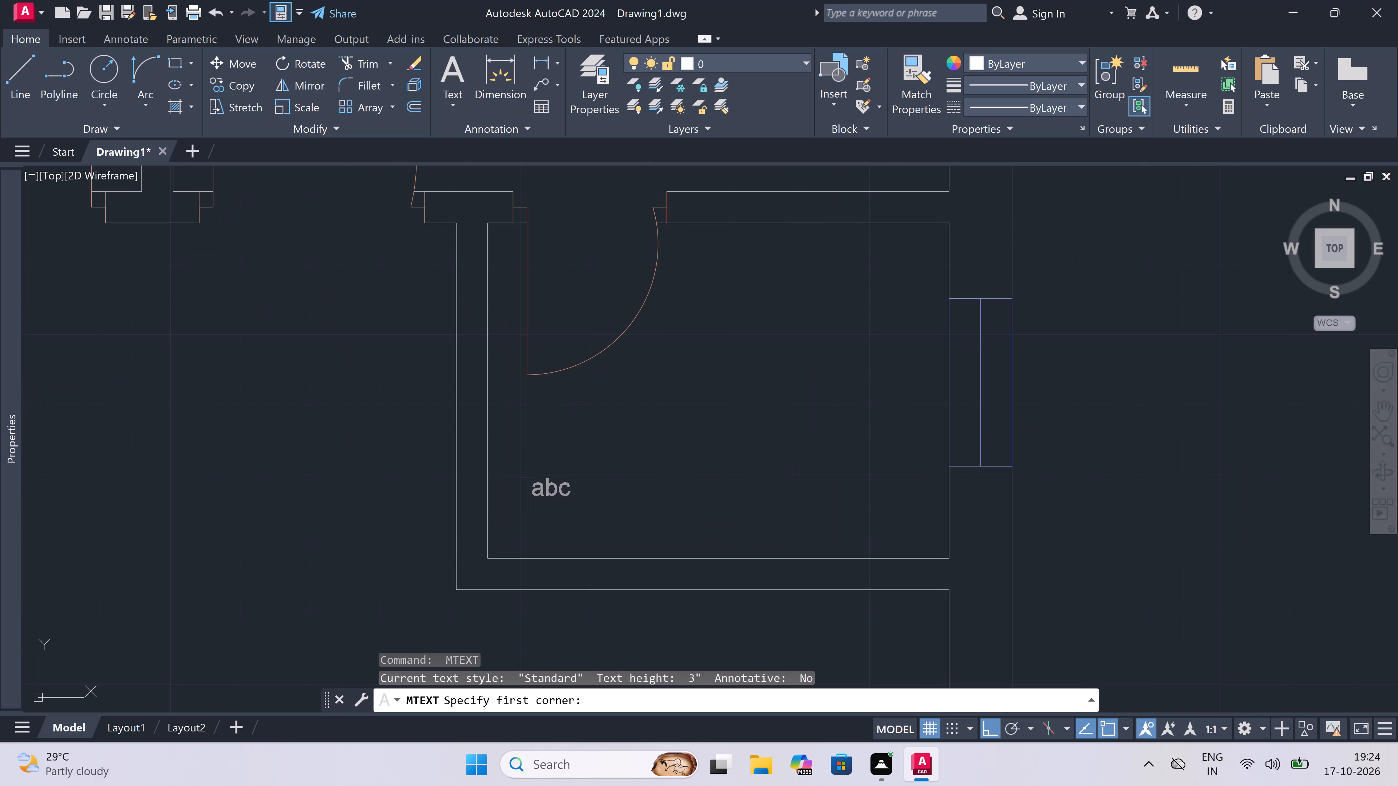
{"action": "left_click", "coordinate": [524, 482]}
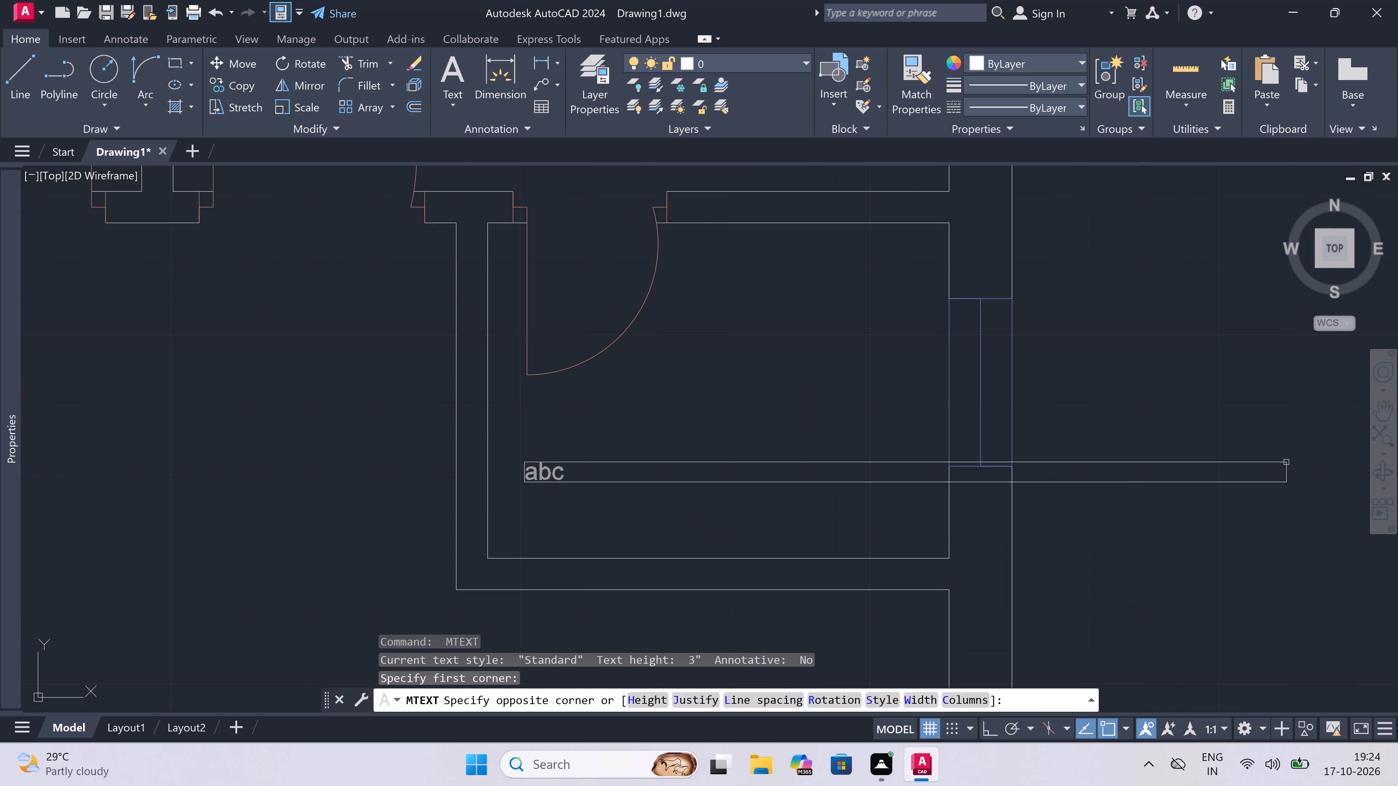
{"action": "left_click", "coordinate": [1268, 475]}
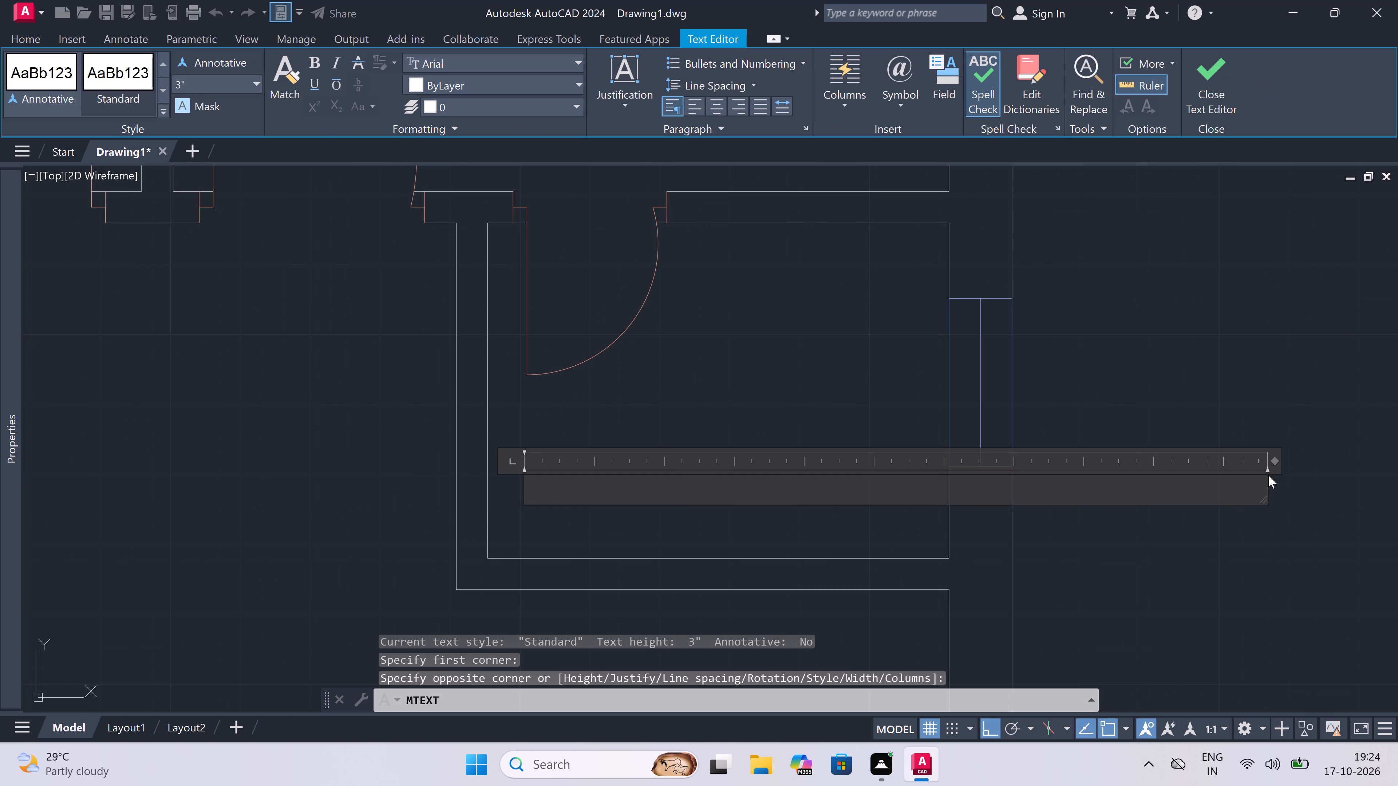
{"action": "type", "text": "TOILET"}
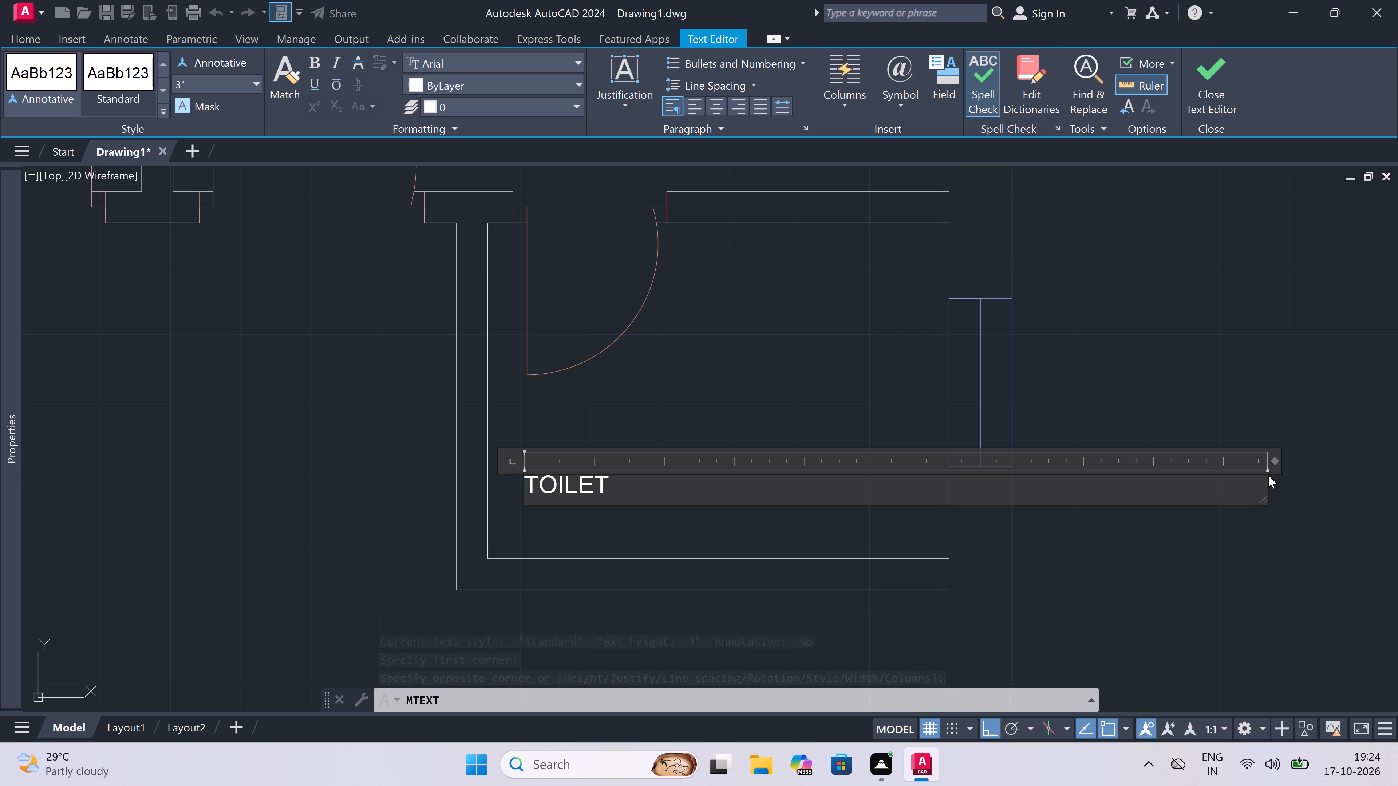
{"action": "key", "text": "Return"}
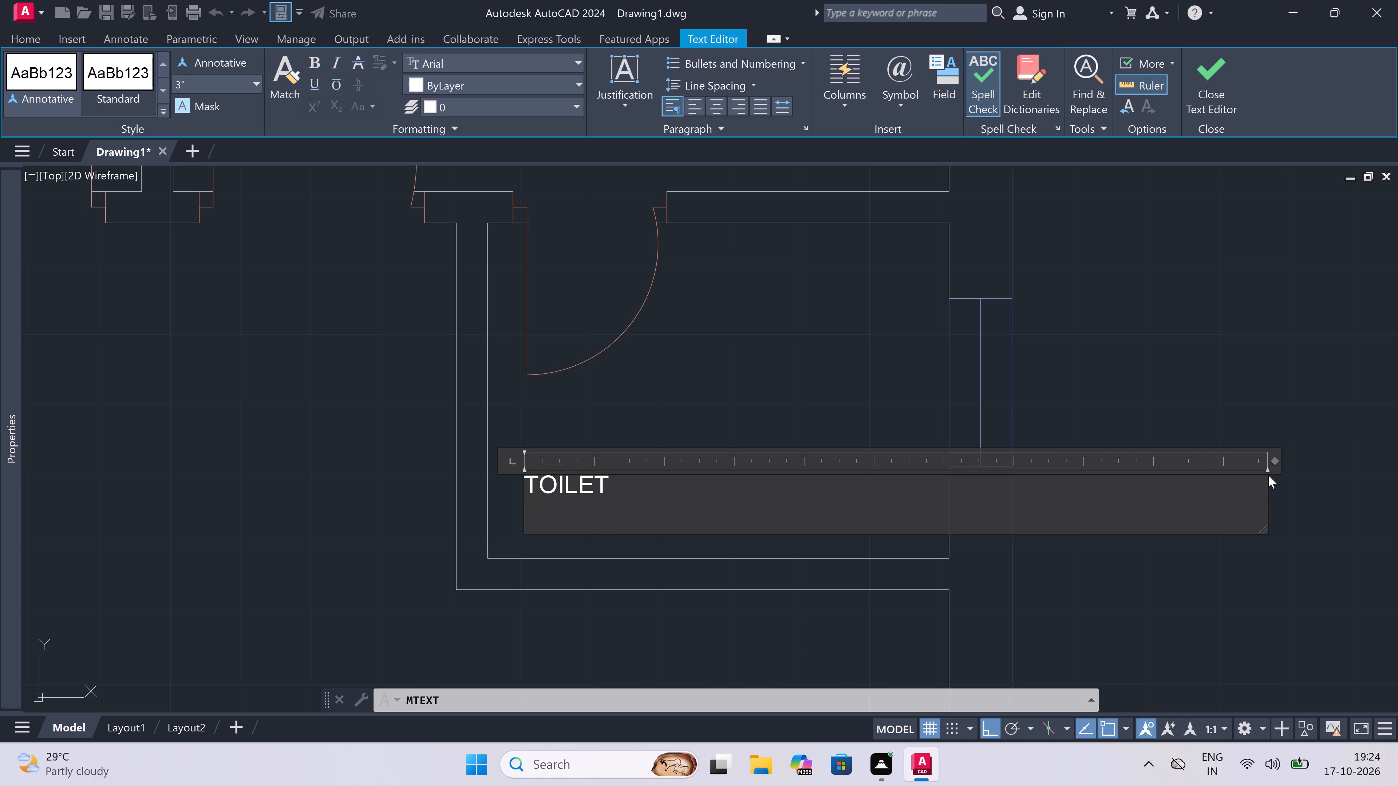
{"action": "type", "text": "5'6"}
{"action": "type", "text": "\"x4'0\""}
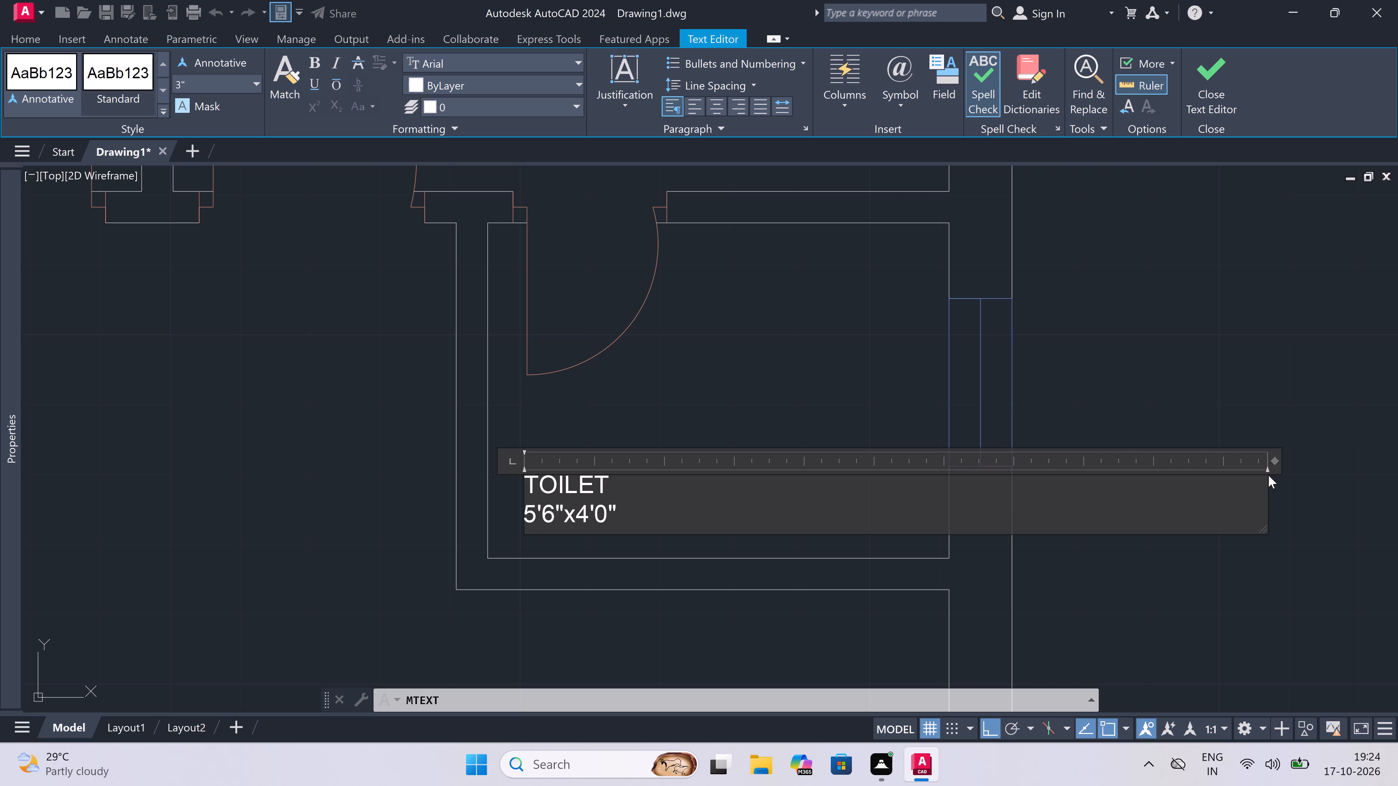
{"action": "left_click", "coordinate": [724, 625]}
Add a two-line multiline text label "BEDROOM" and "9'3"x10'0"" in the lower part of the room north of that toilet.
{"action": "scroll", "coordinate": [688, 572], "scroll_direction": "down", "scroll_amount": 2}
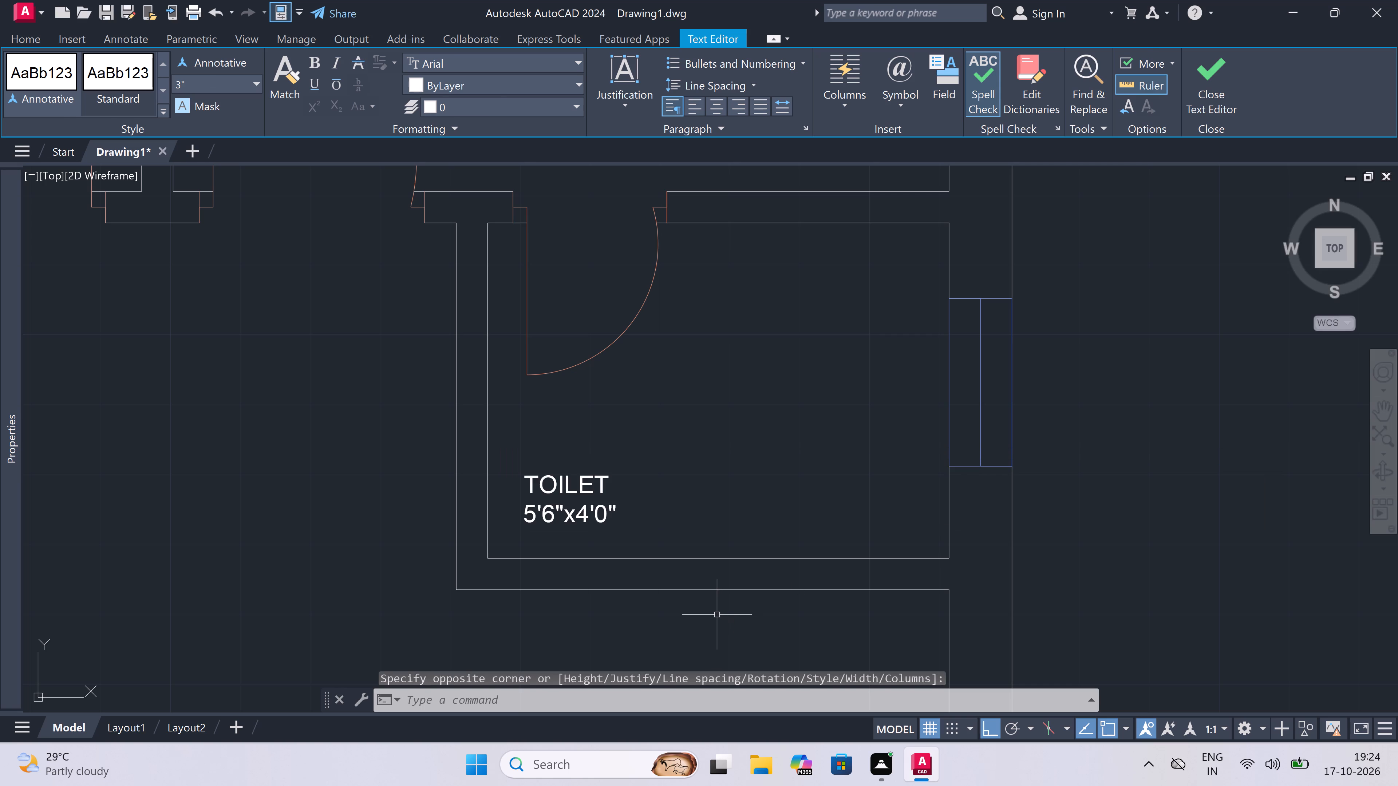
{"action": "scroll", "coordinate": [688, 572], "scroll_direction": "down", "scroll_amount": 3}
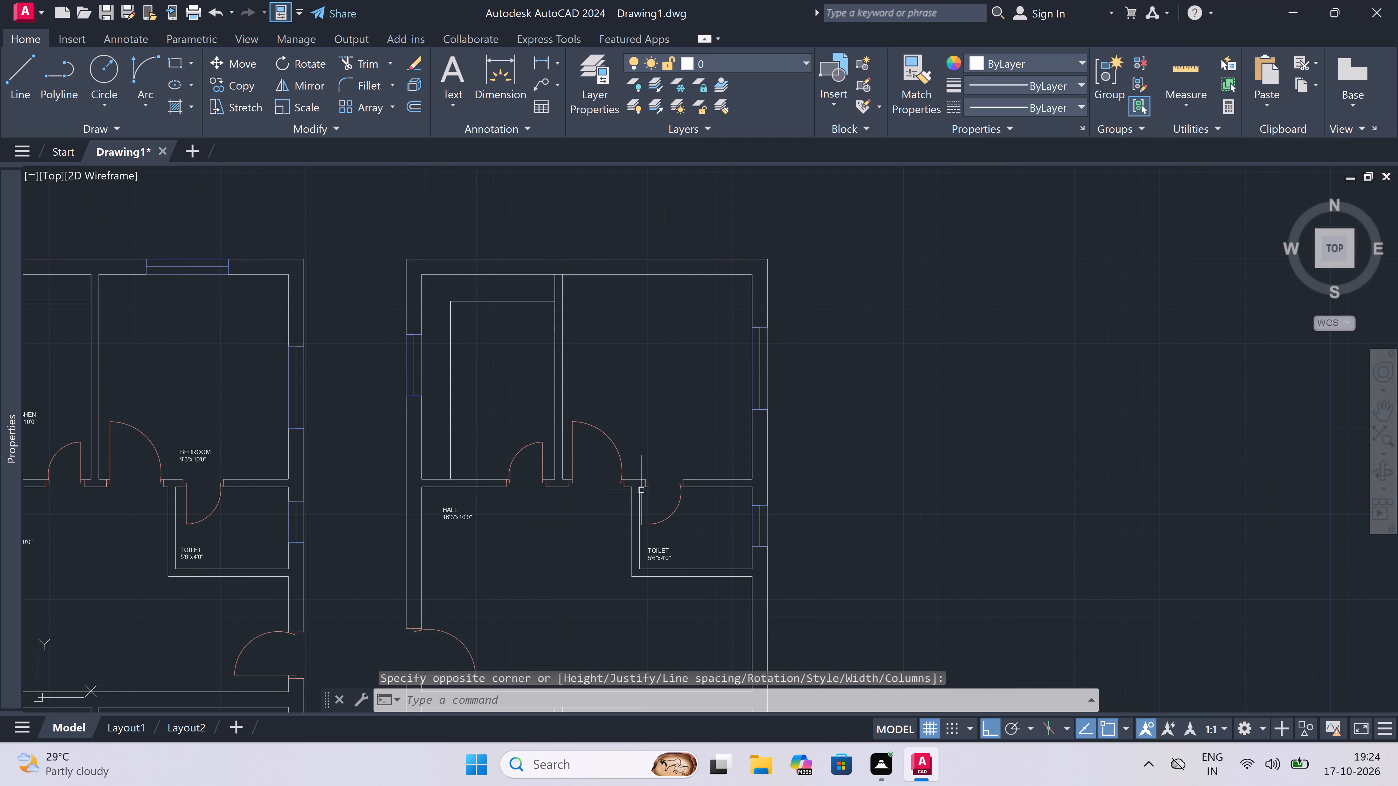
{"action": "scroll", "coordinate": [660, 457], "scroll_direction": "up", "scroll_amount": 3}
{"action": "key", "text": "space"}
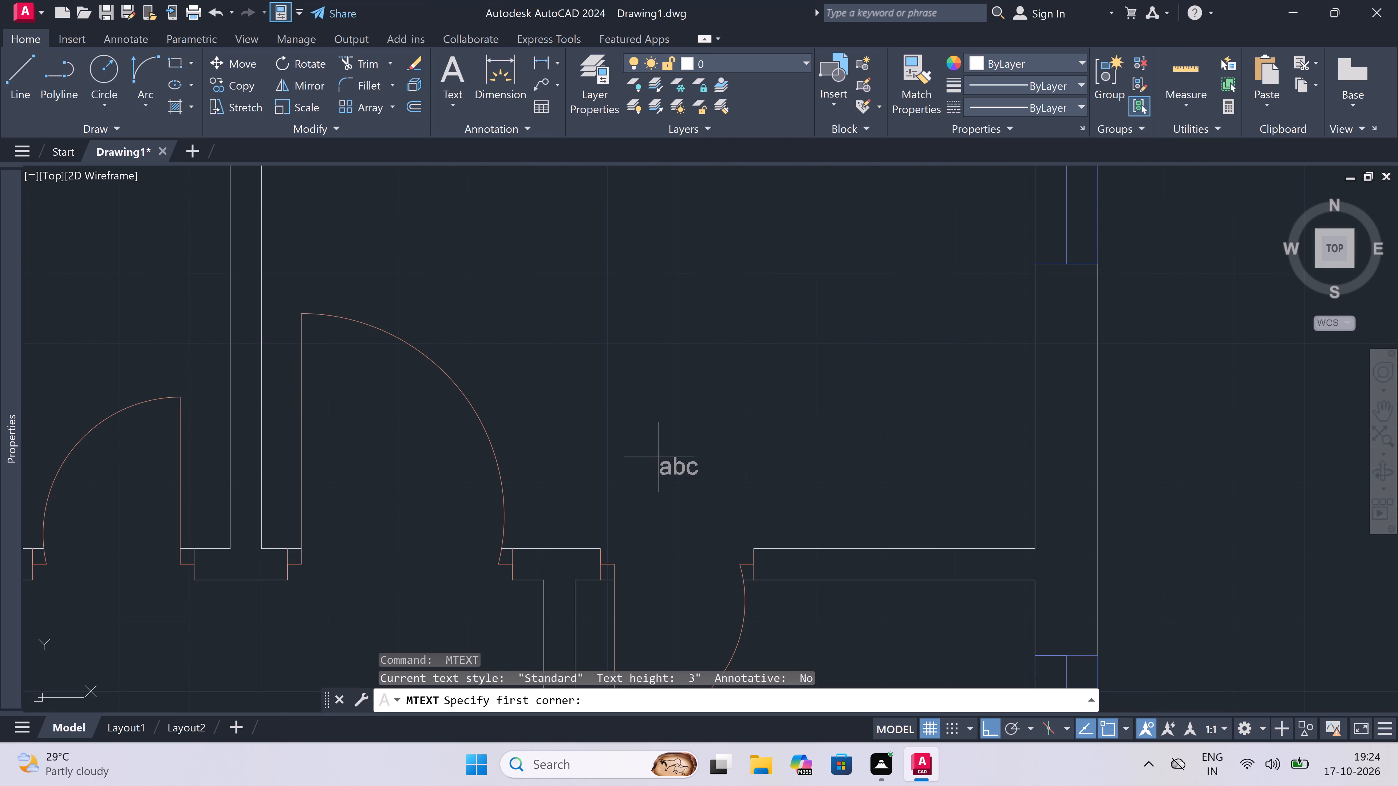
{"action": "double_click", "coordinate": [557, 476]}
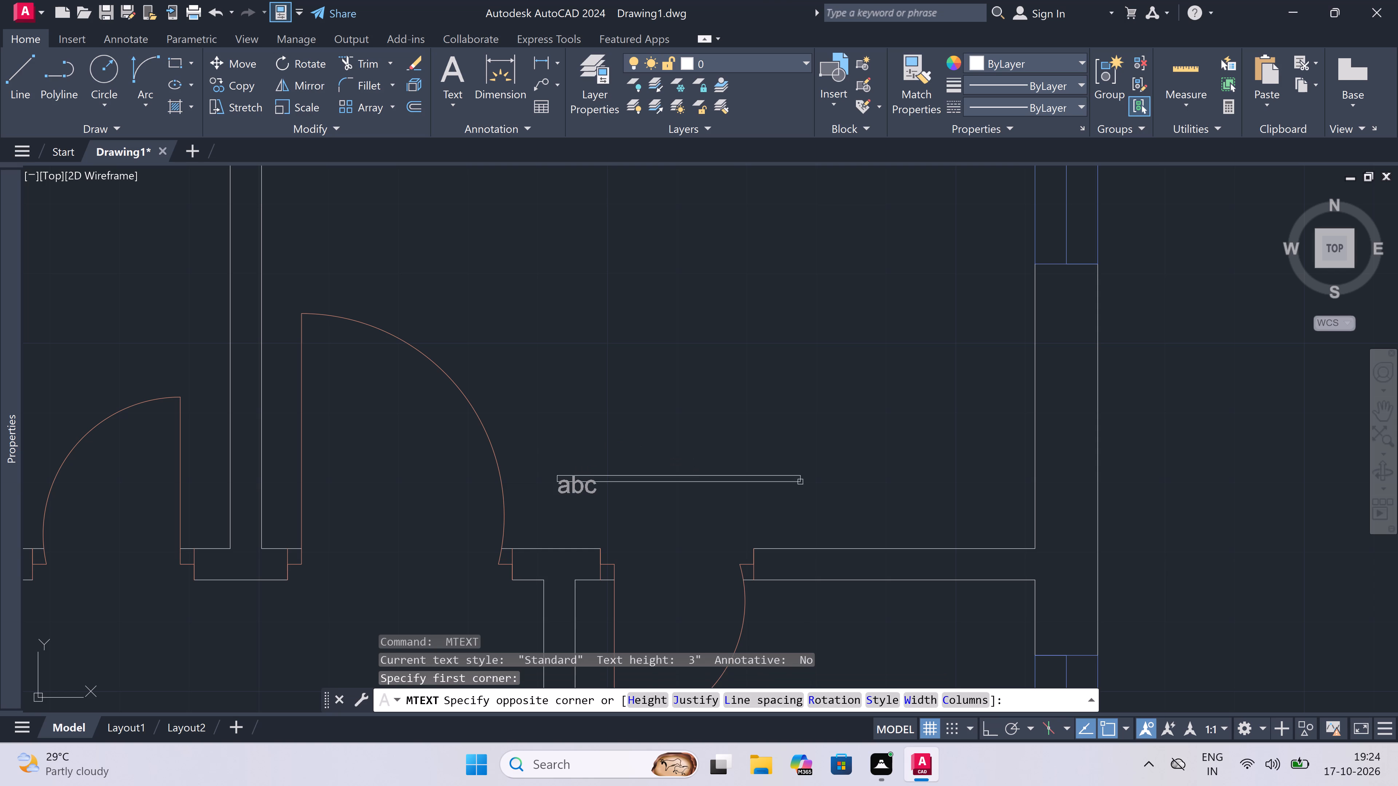
{"action": "left_click", "coordinate": [1206, 483]}
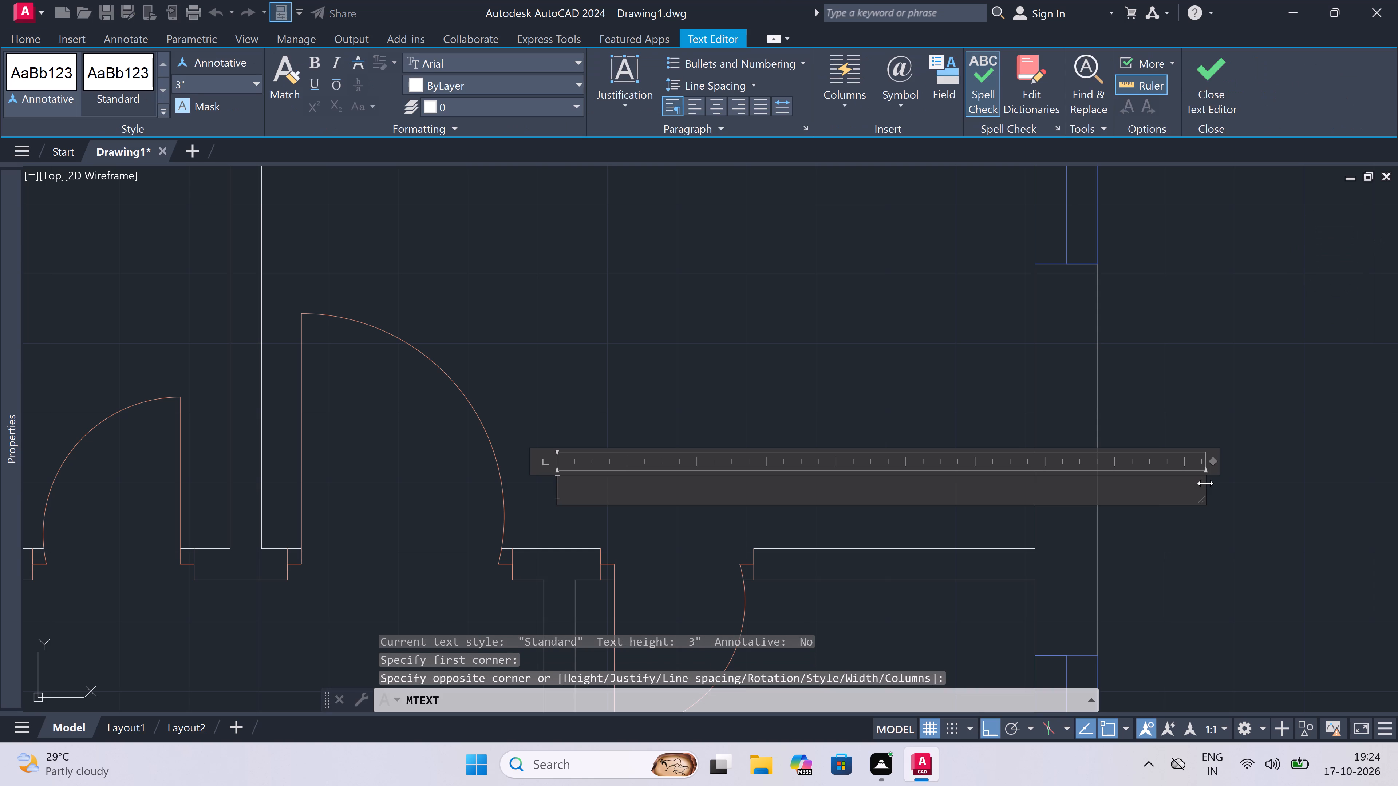
{"action": "type", "text": "BEDROOM"}
{"action": "key", "text": "Return"}
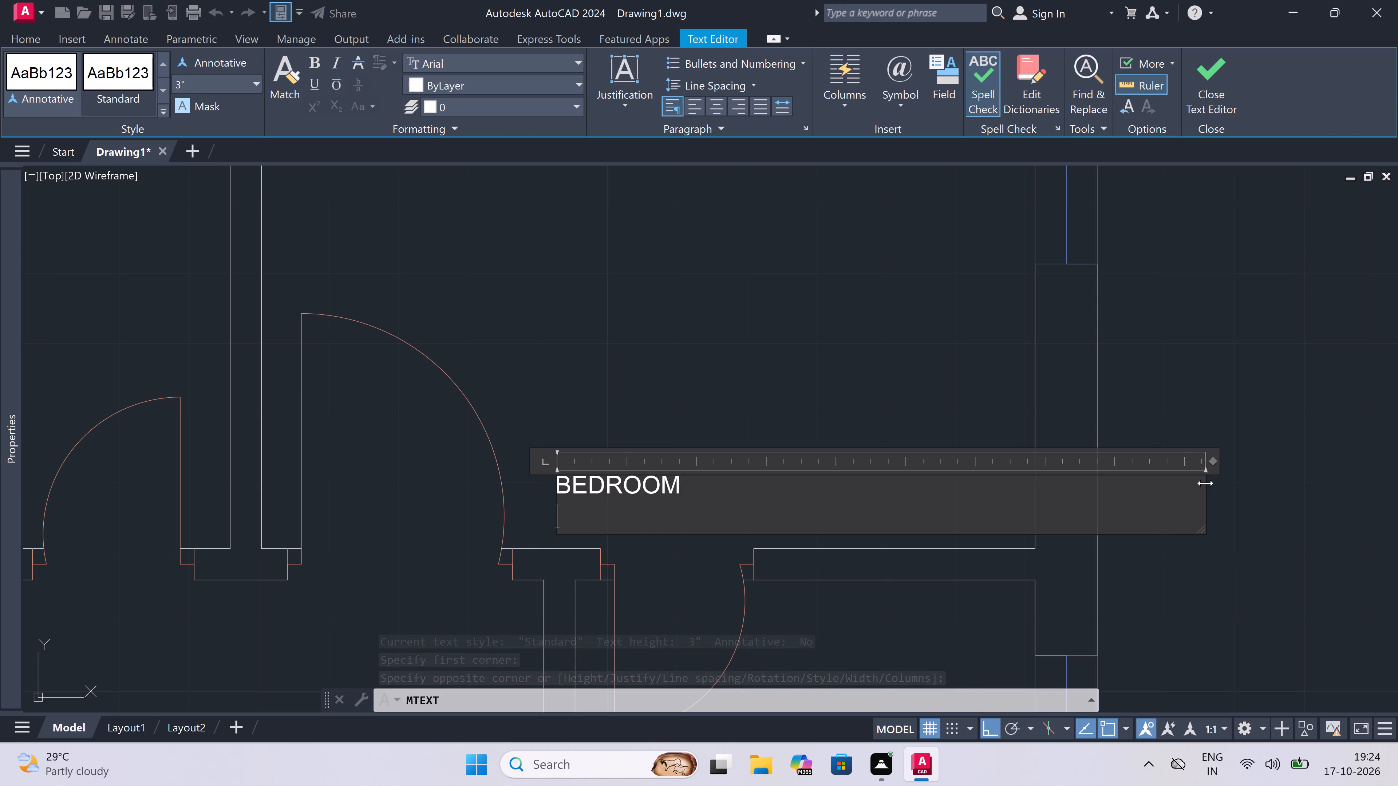
{"action": "key", "text": "1"}
{"action": "key", "text": "BackSpace"}
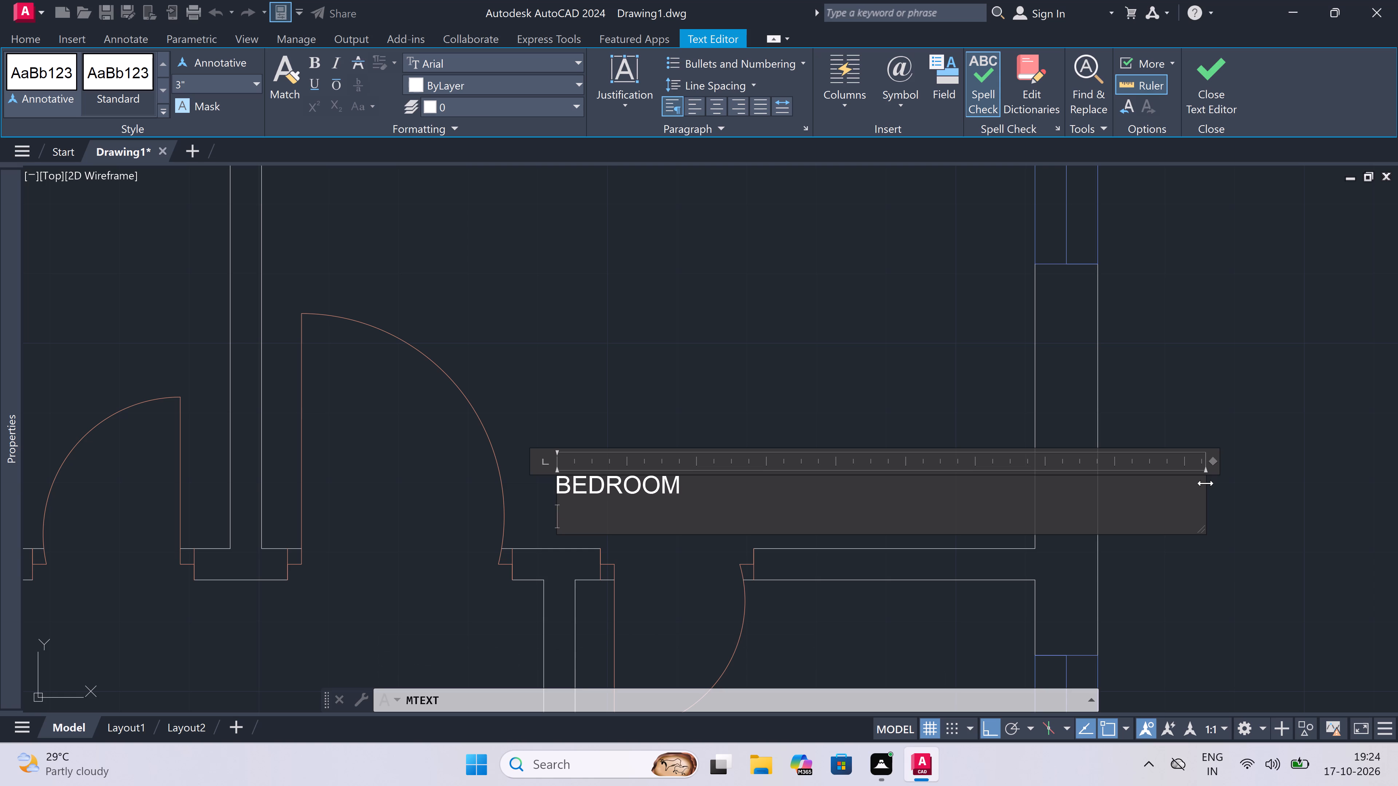
{"action": "type", "text": "9'3"}
{"action": "key", "text": "shift+quotedbl"}
{"action": "key", "text": "x"}
{"action": "type", "text": "10'0\""}
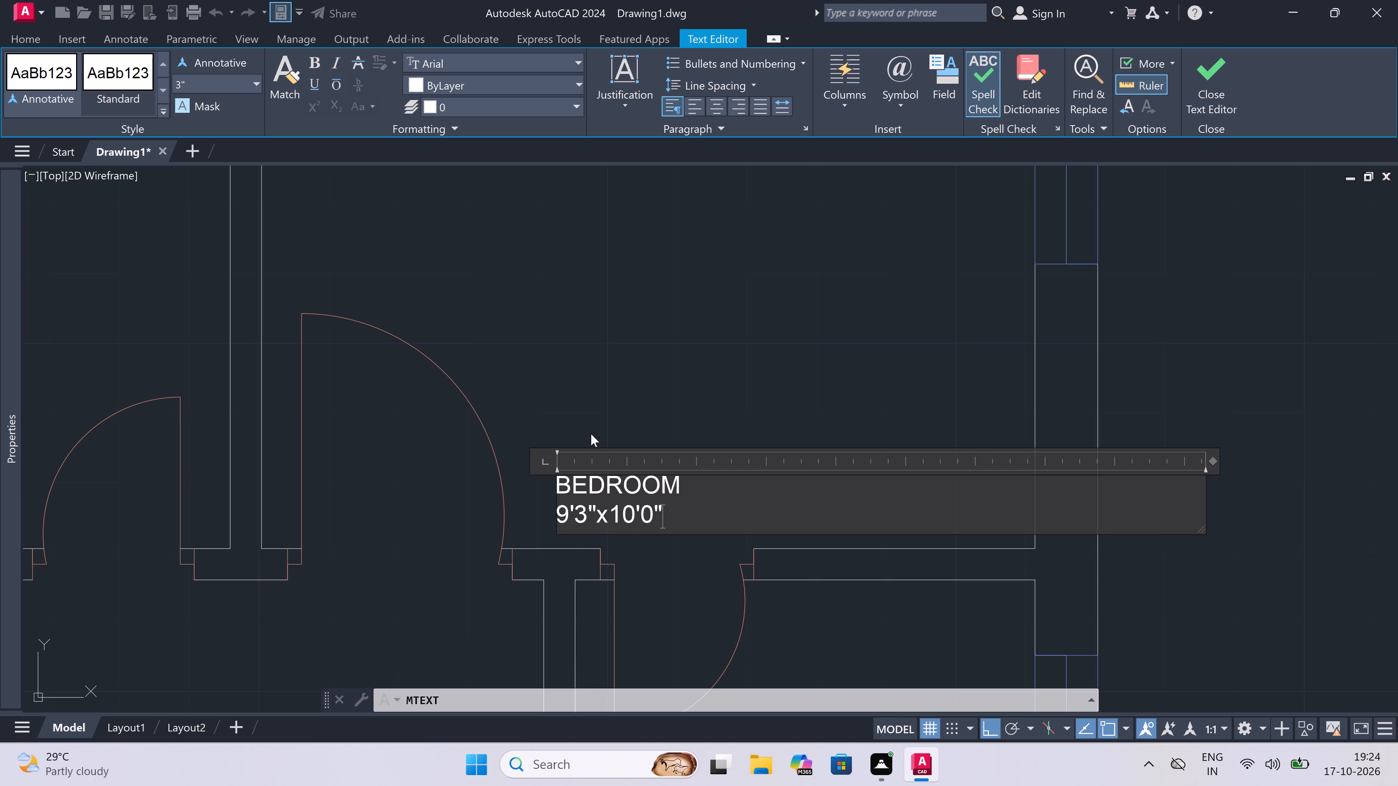
{"action": "left_click", "coordinate": [680, 410]}
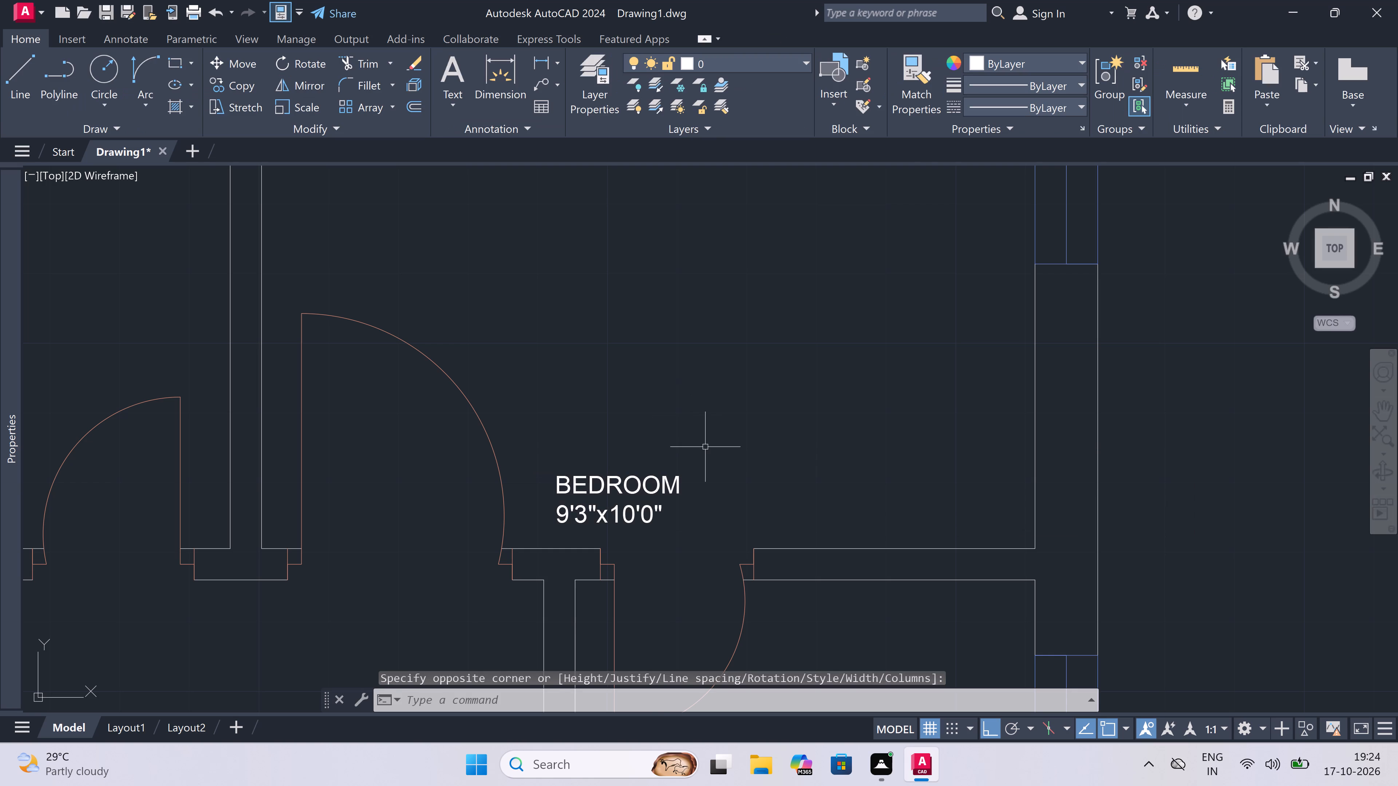
Add a two-line multiline text label "KITCHEN" and "6'6"x10'0"" in the kitchen of the top plan, east column.
{"action": "scroll", "coordinate": [705, 447], "scroll_direction": "down", "scroll_amount": 5}
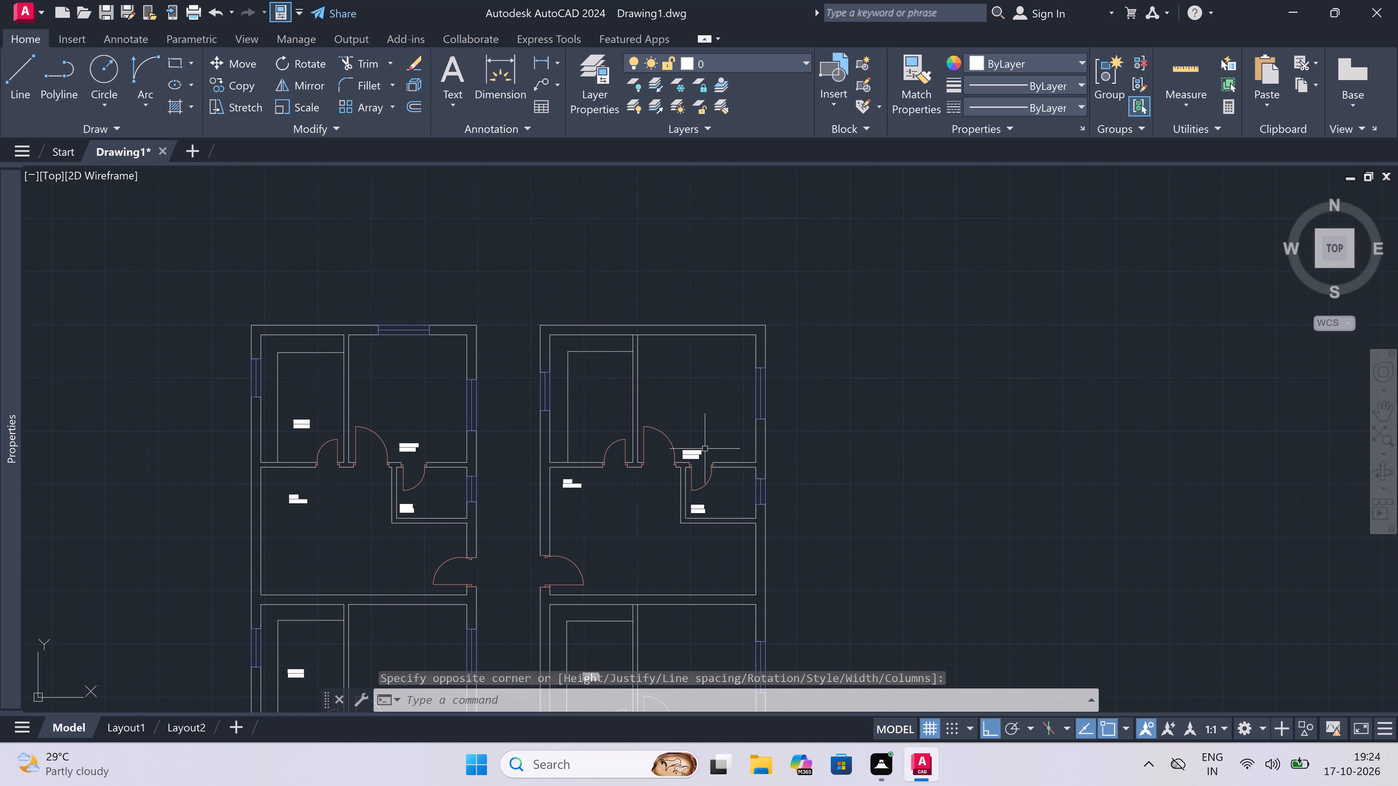
{"action": "scroll", "coordinate": [635, 392], "scroll_direction": "up", "scroll_amount": 4}
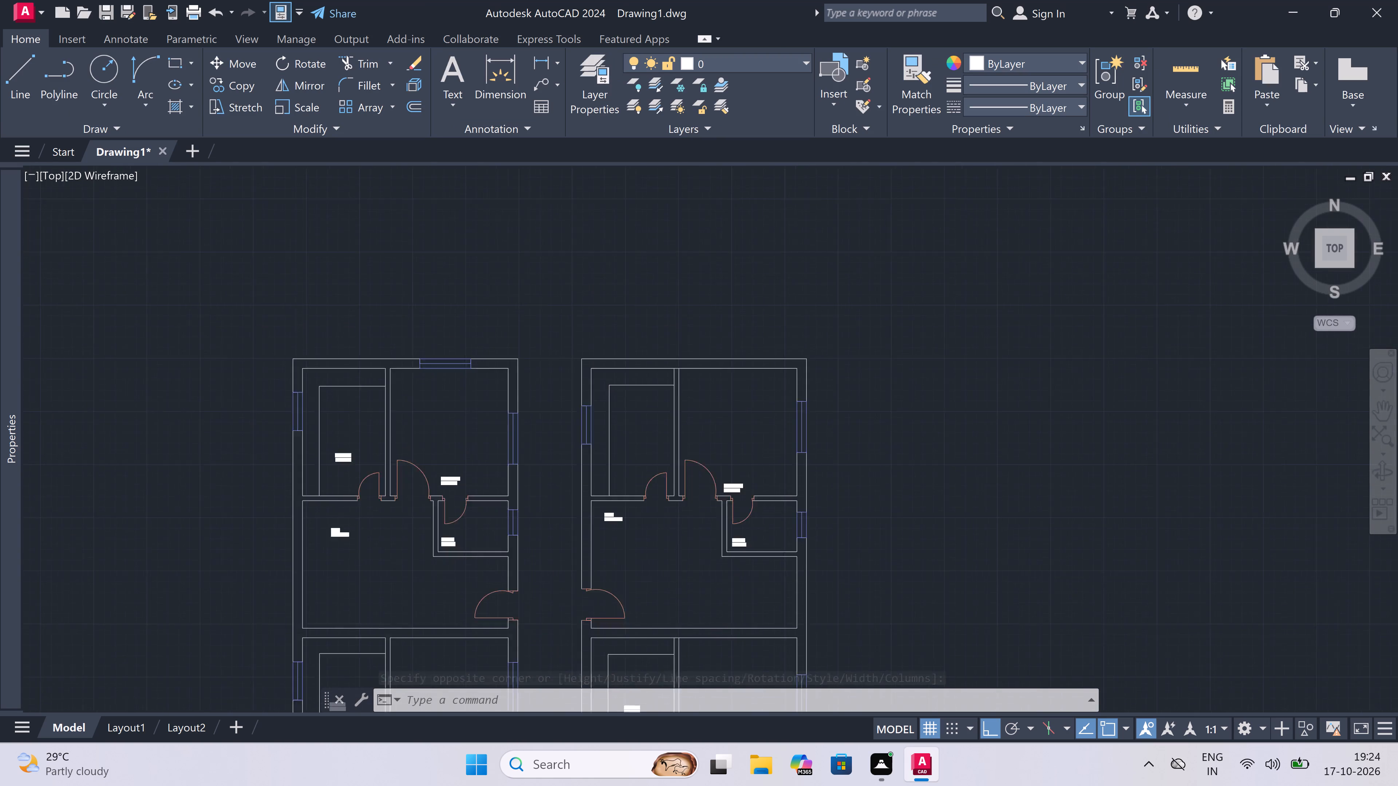
{"action": "scroll", "coordinate": [638, 396], "scroll_direction": "down", "scroll_amount": 3}
{"action": "scroll", "coordinate": [648, 433], "scroll_direction": "up", "scroll_amount": 3}
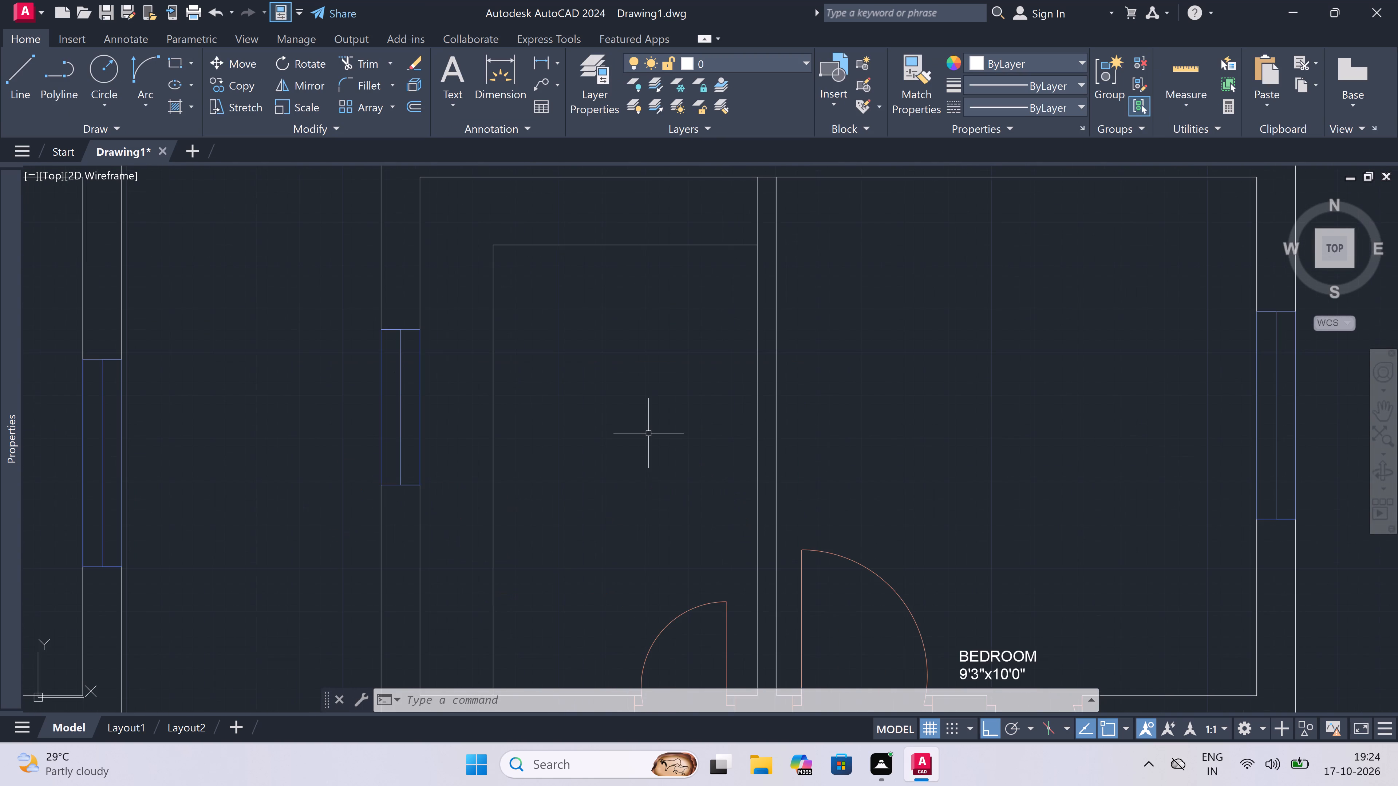
{"action": "key", "text": "space"}
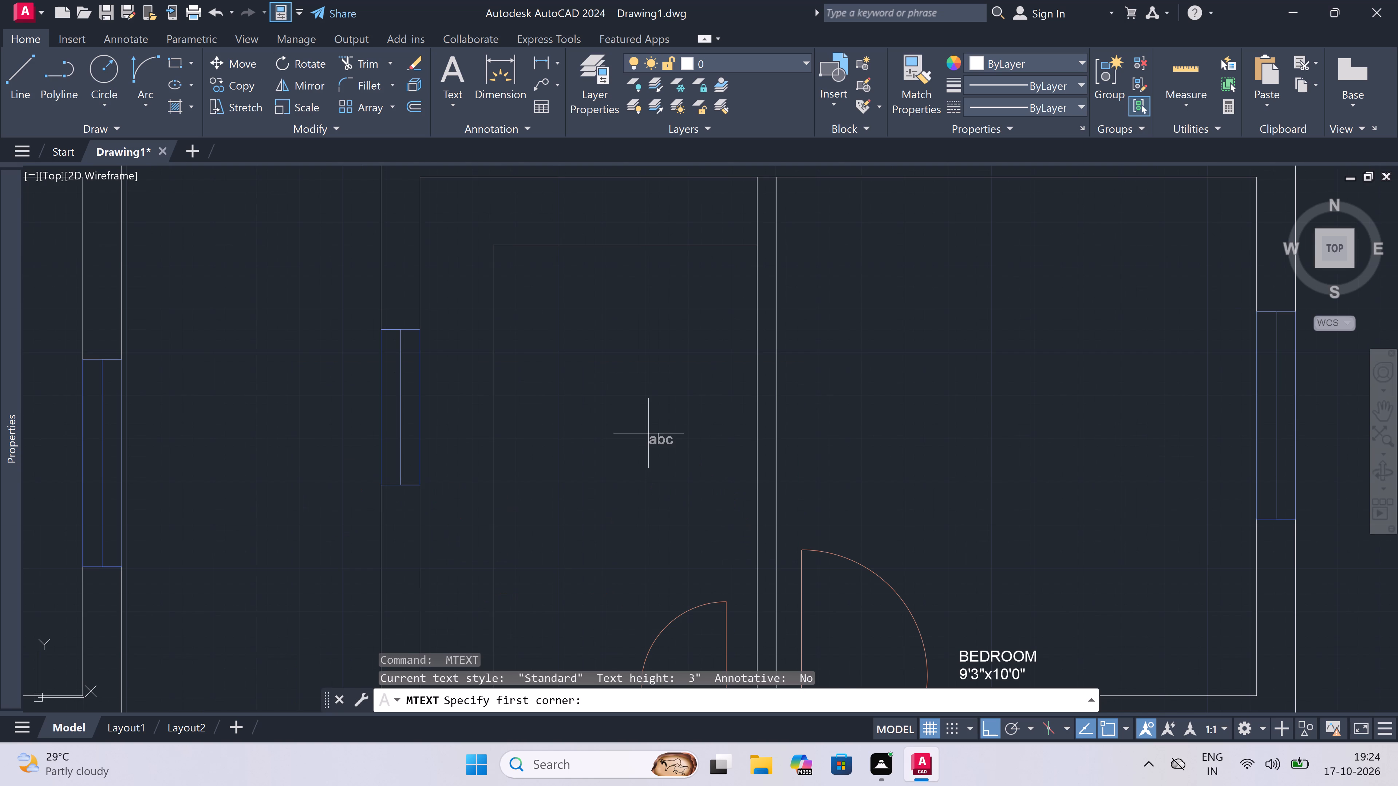
{"action": "scroll", "coordinate": [648, 433], "scroll_direction": "down", "scroll_amount": 1}
{"action": "scroll", "coordinate": [636, 452], "scroll_direction": "up", "scroll_amount": 1}
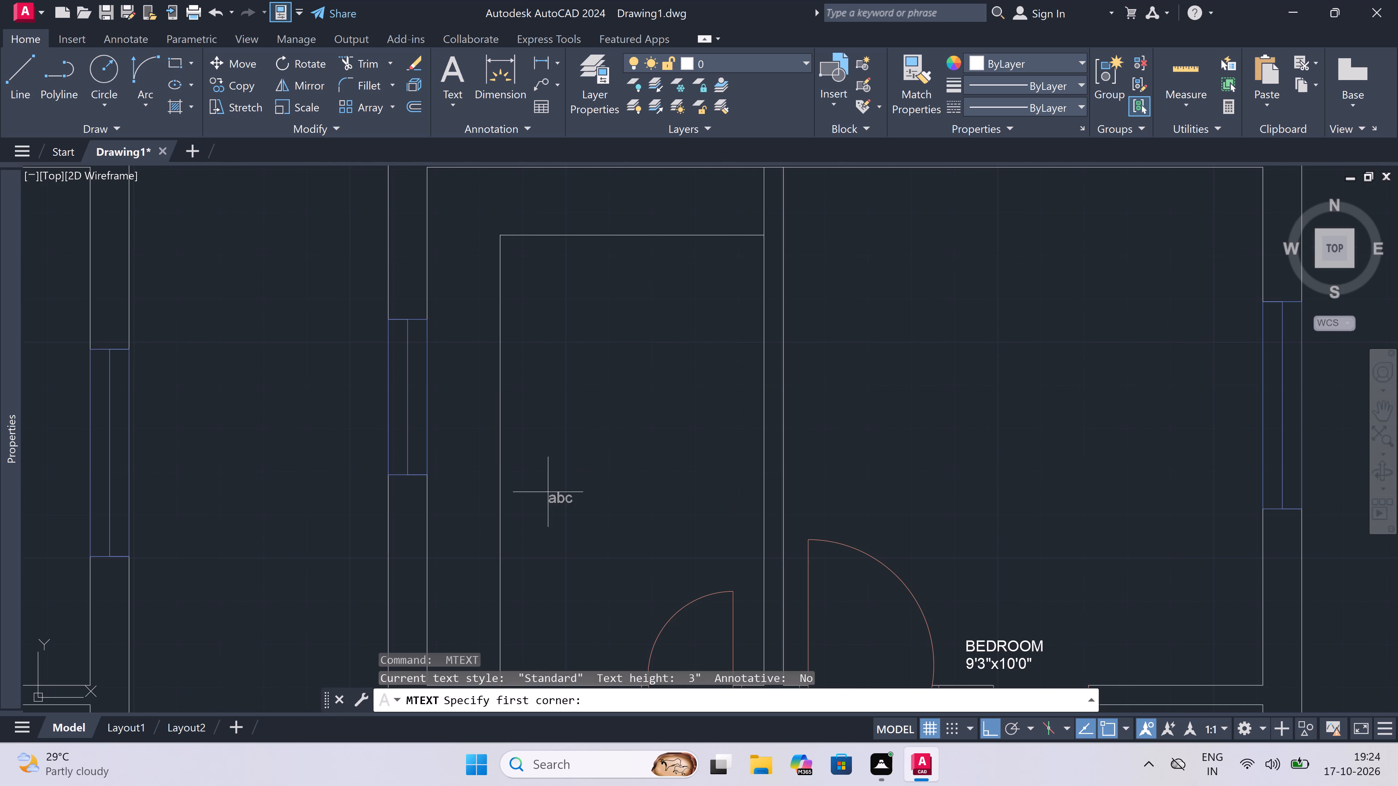
{"action": "left_click", "coordinate": [538, 482]}
{"action": "left_click", "coordinate": [1056, 420]}
{"action": "left_click", "coordinate": [1058, 419]}
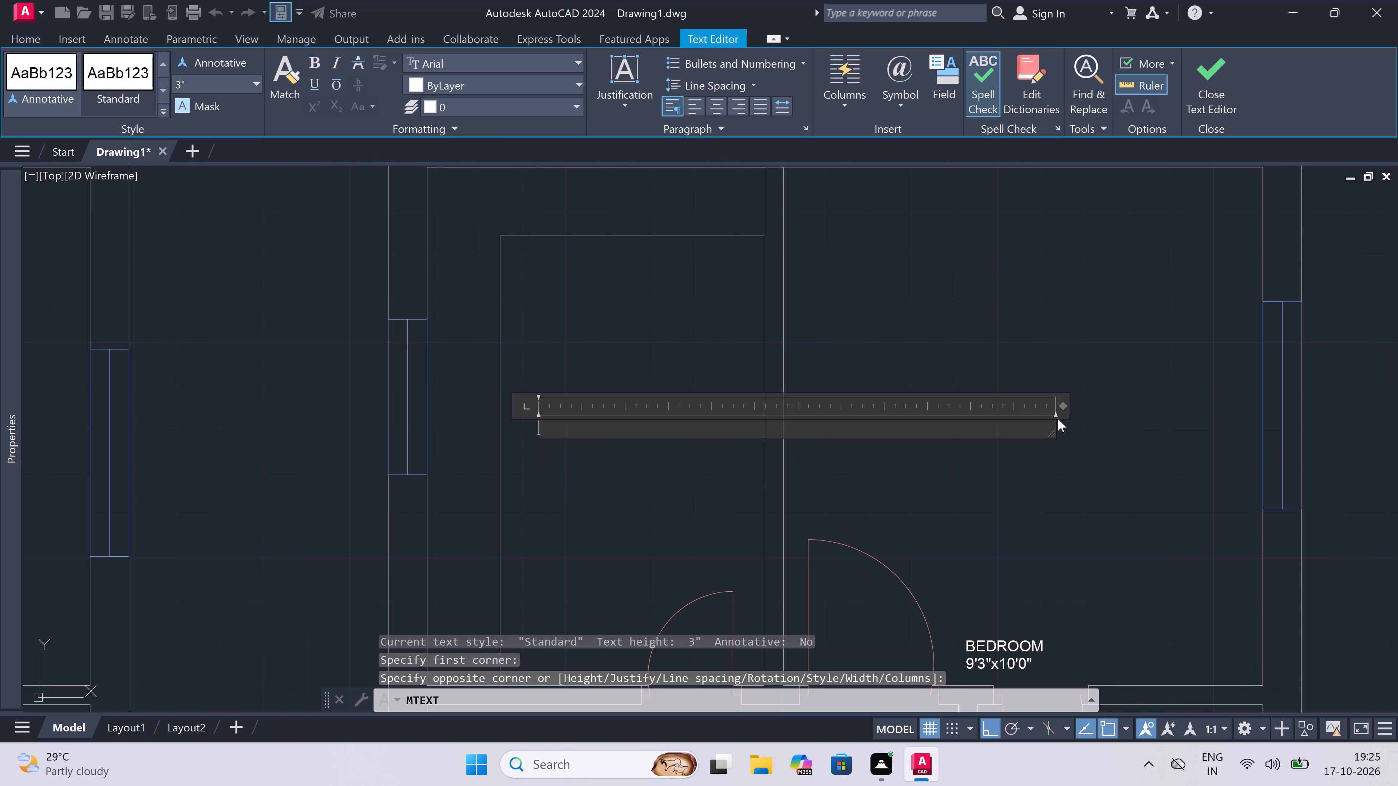
{"action": "type", "text": "KITCHEN"}
{"action": "key", "text": "Return"}
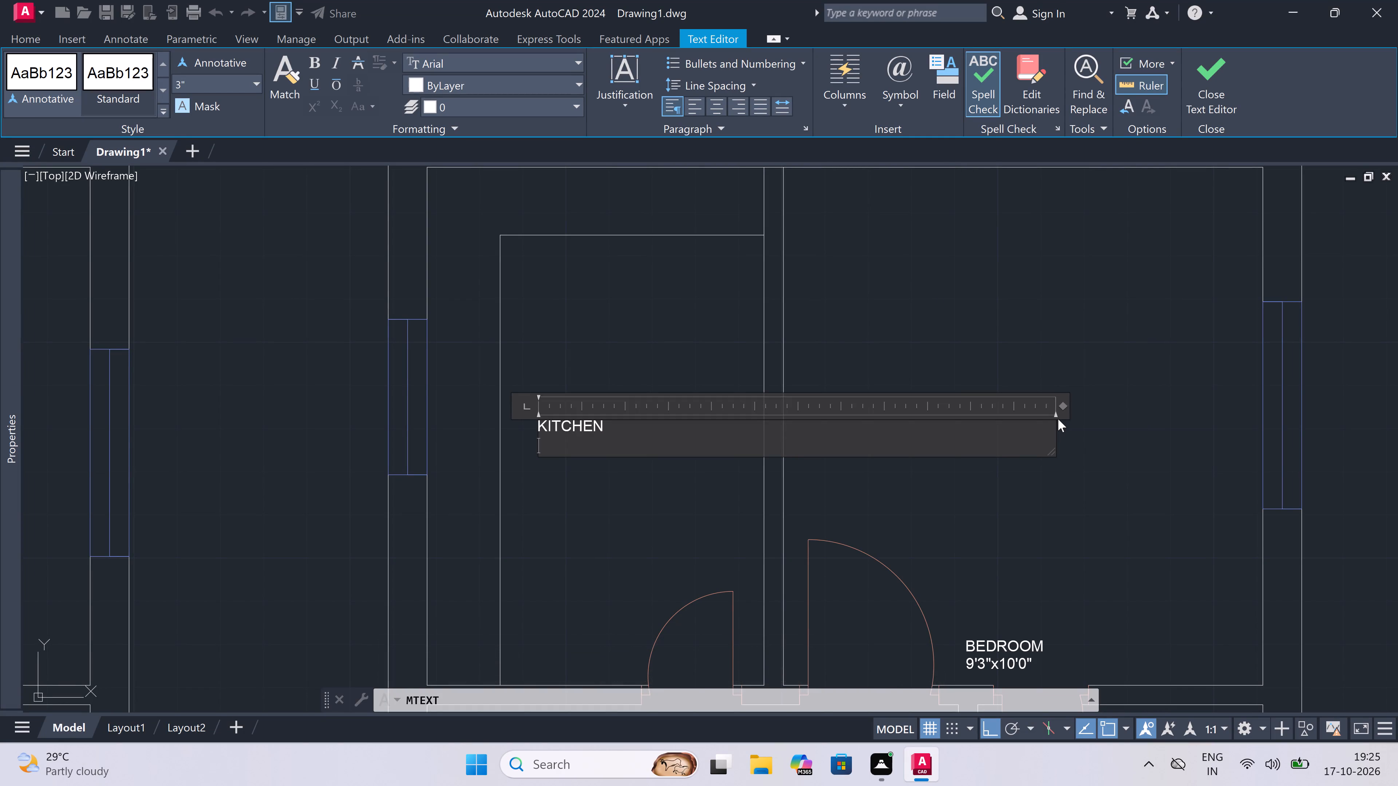
{"action": "type", "text": "6'6"}
{"action": "type", "text": "\"x10'0\""}
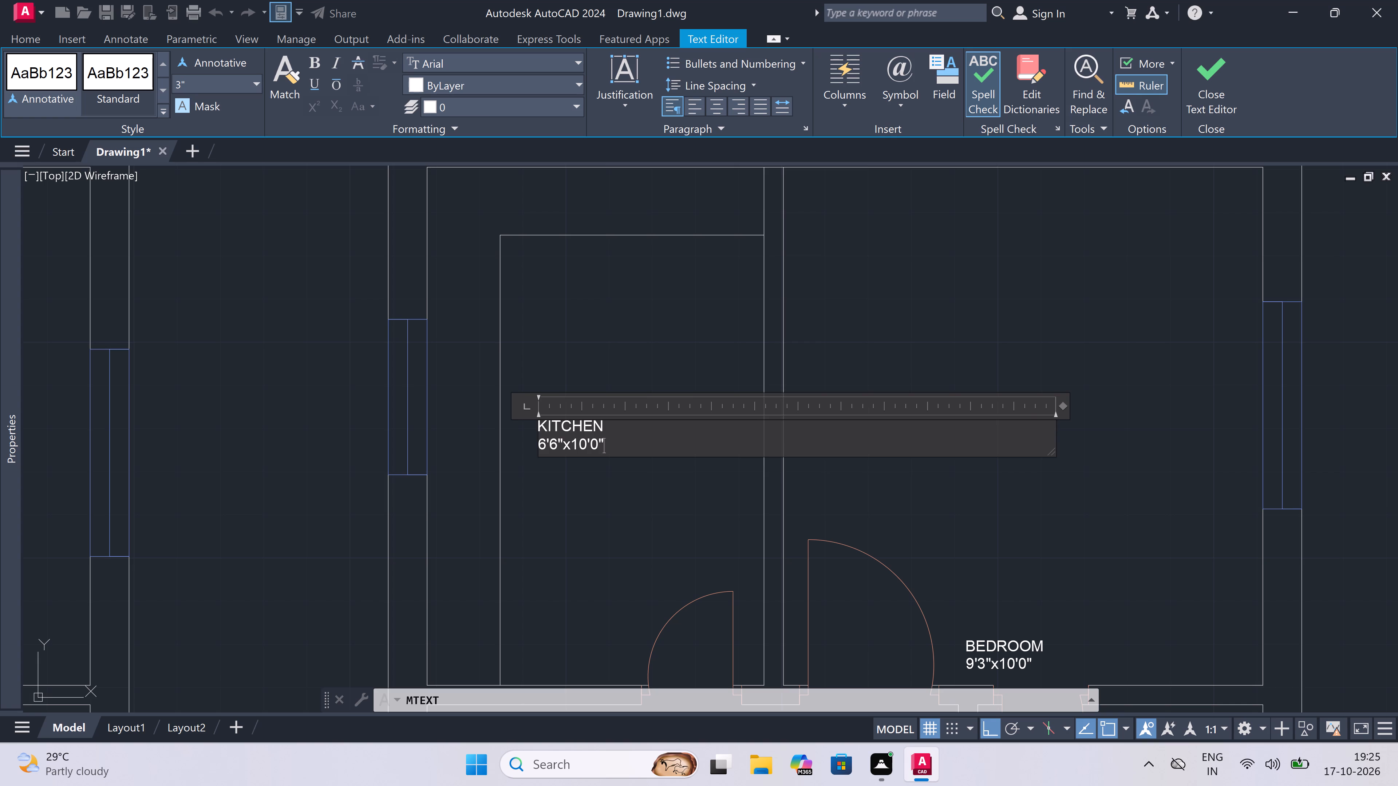
{"action": "left_click", "coordinate": [705, 494]}
Select all multiline text labels similar to the top east plan's KITCHEN label and set their text height to 5".
{"action": "scroll", "coordinate": [687, 418], "scroll_direction": "down", "scroll_amount": 2}
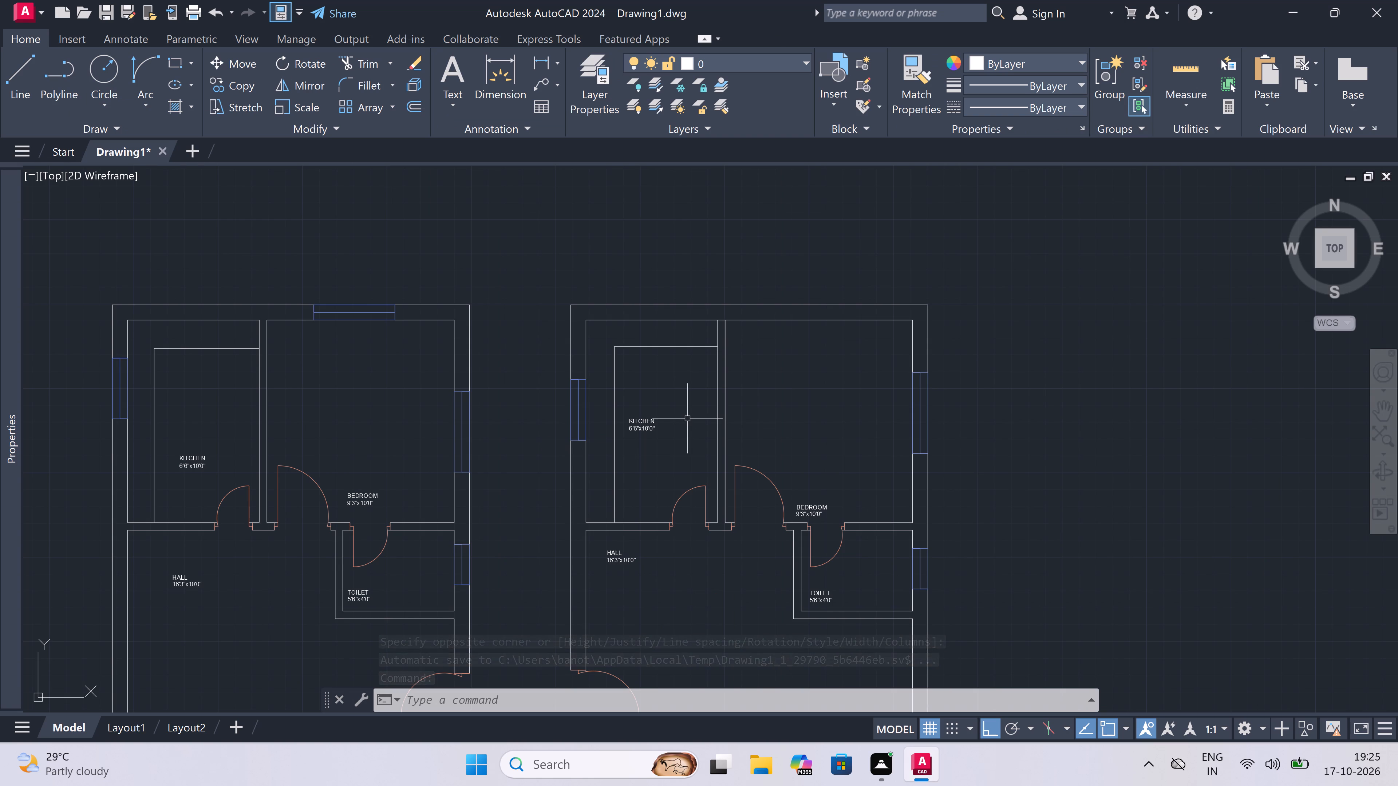
{"action": "scroll", "coordinate": [666, 450], "scroll_direction": "down", "scroll_amount": 5}
{"action": "scroll", "coordinate": [667, 467], "scroll_direction": "up", "scroll_amount": 2}
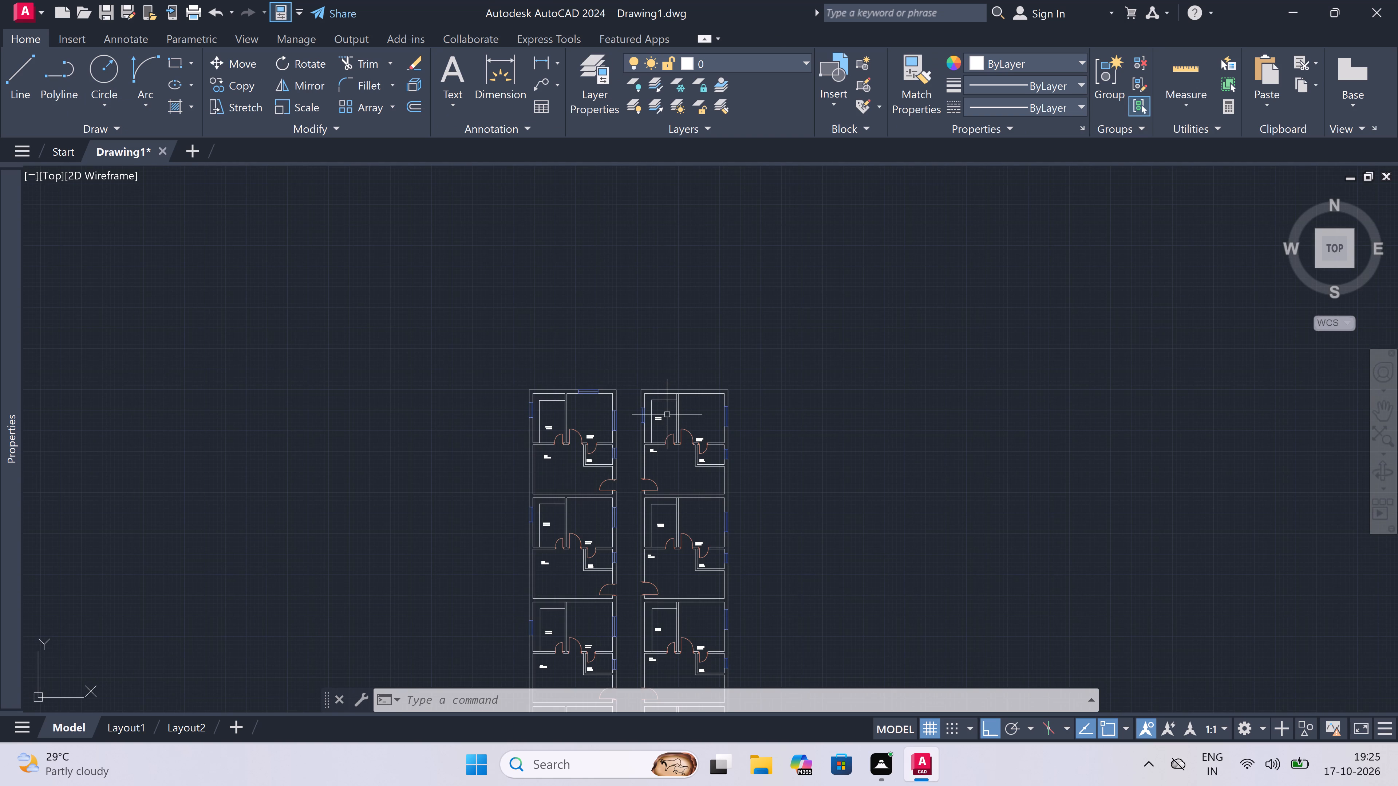
{"action": "scroll", "coordinate": [667, 414], "scroll_direction": "up", "scroll_amount": 2}
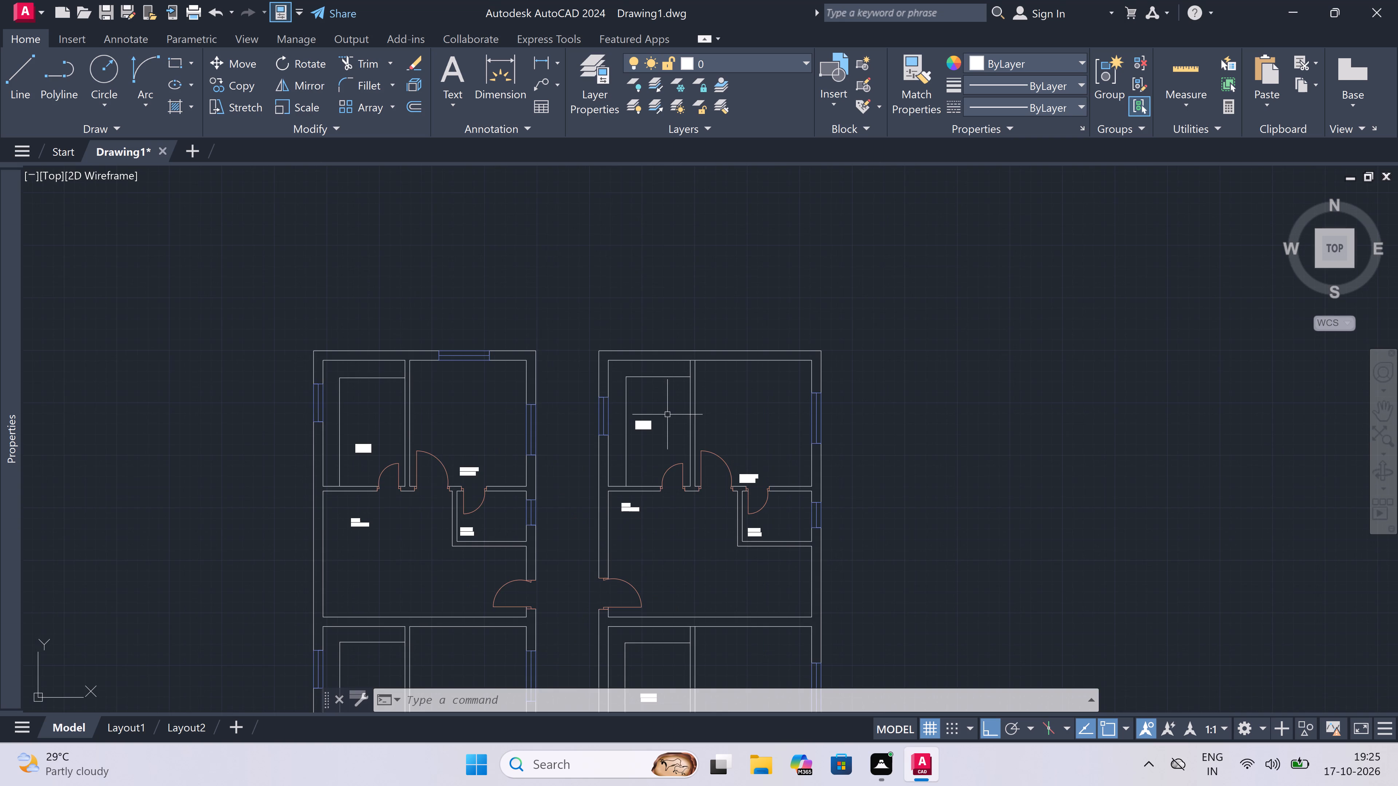
{"action": "scroll", "coordinate": [667, 414], "scroll_direction": "up", "scroll_amount": 2}
{"action": "left_click", "coordinate": [666, 416]}
{"action": "left_click", "coordinate": [595, 496]}
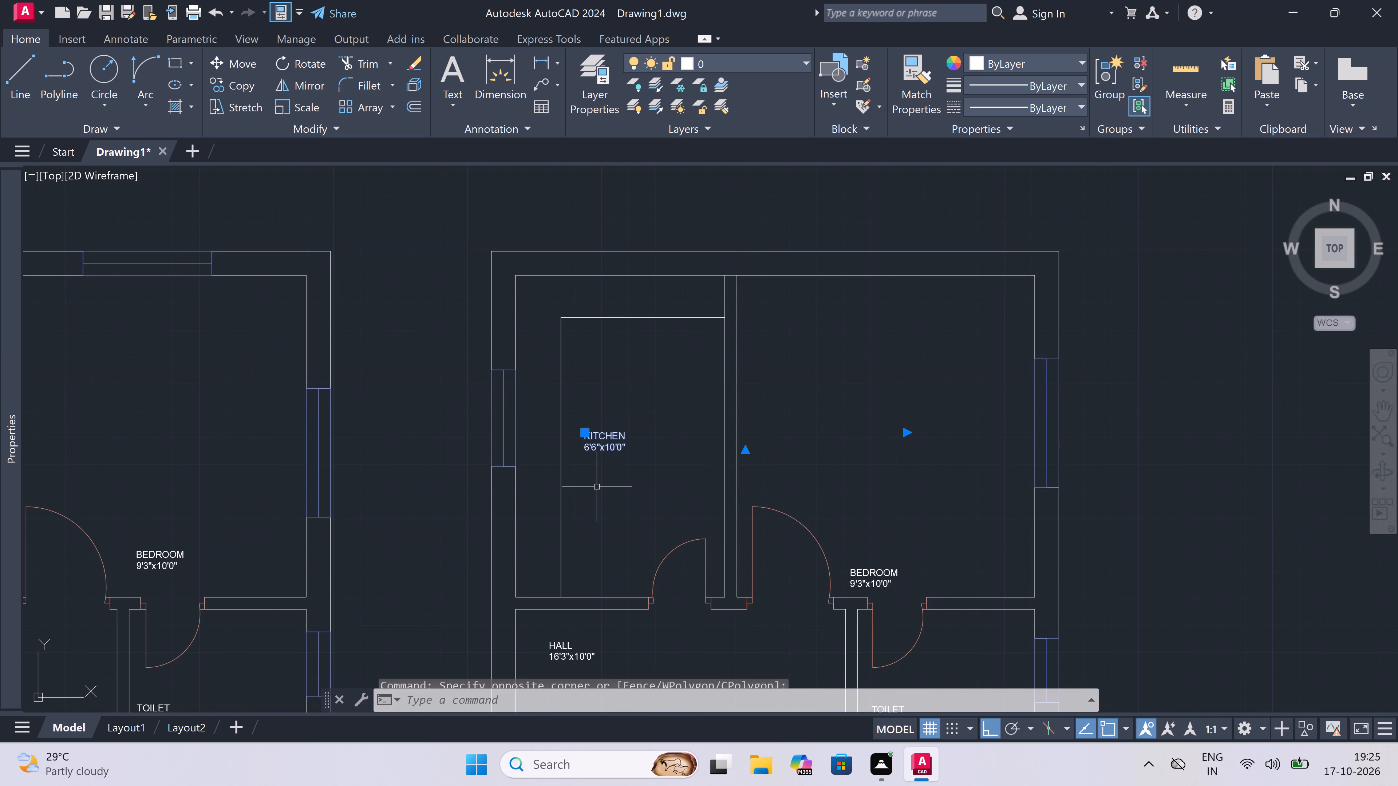
{"action": "right_click", "coordinate": [599, 433]}
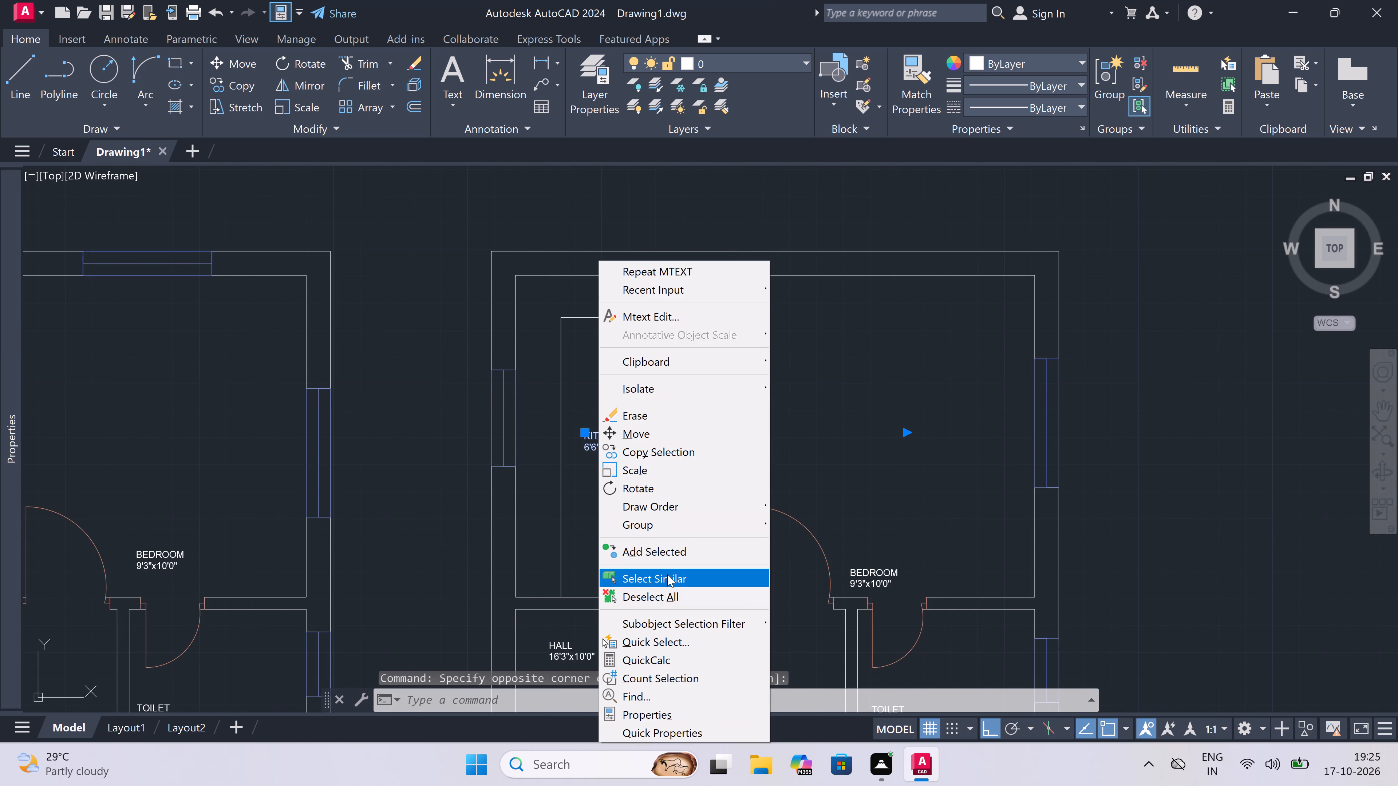
{"action": "left_click", "coordinate": [667, 574]}
{"action": "right_click", "coordinate": [620, 425]}
{"action": "double_click", "coordinate": [700, 402]}
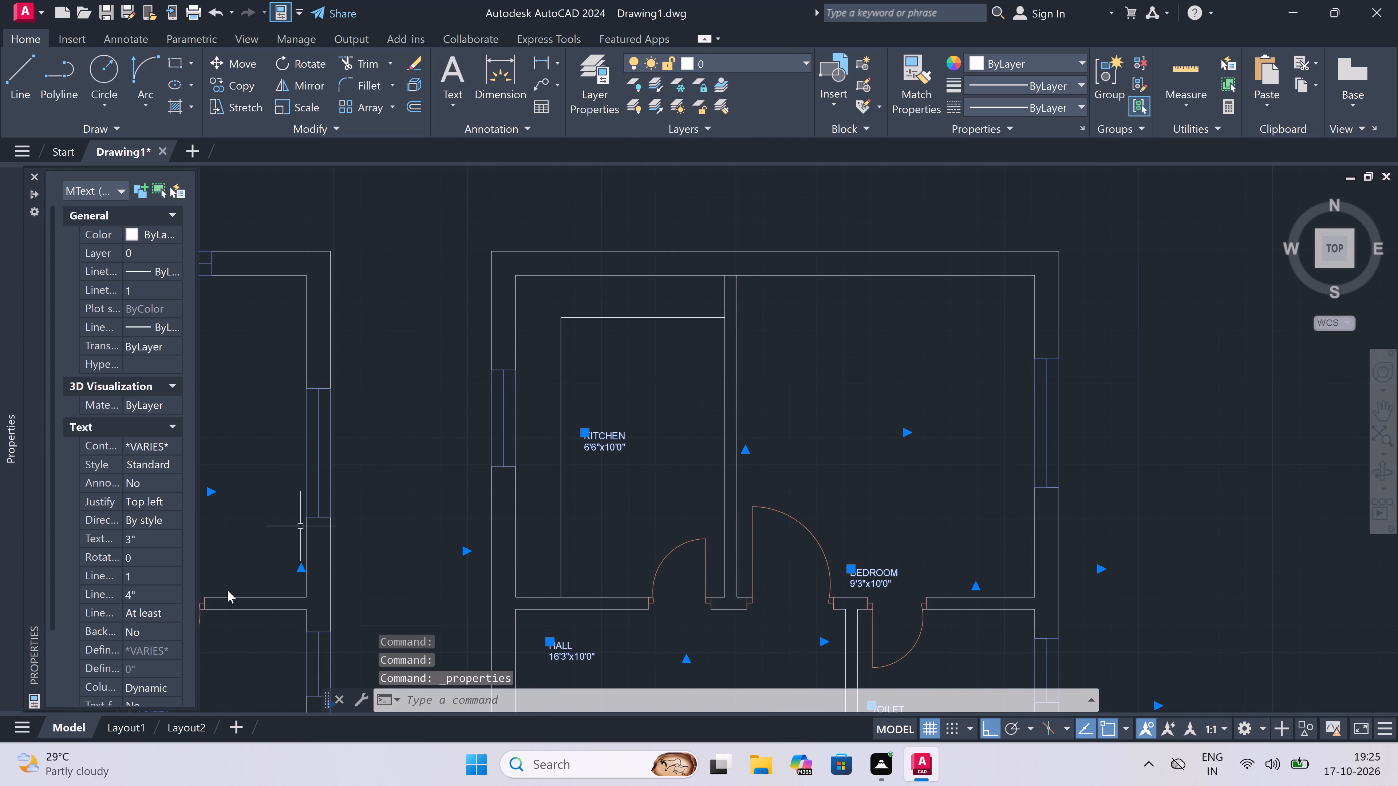
{"action": "double_click", "coordinate": [159, 534]}
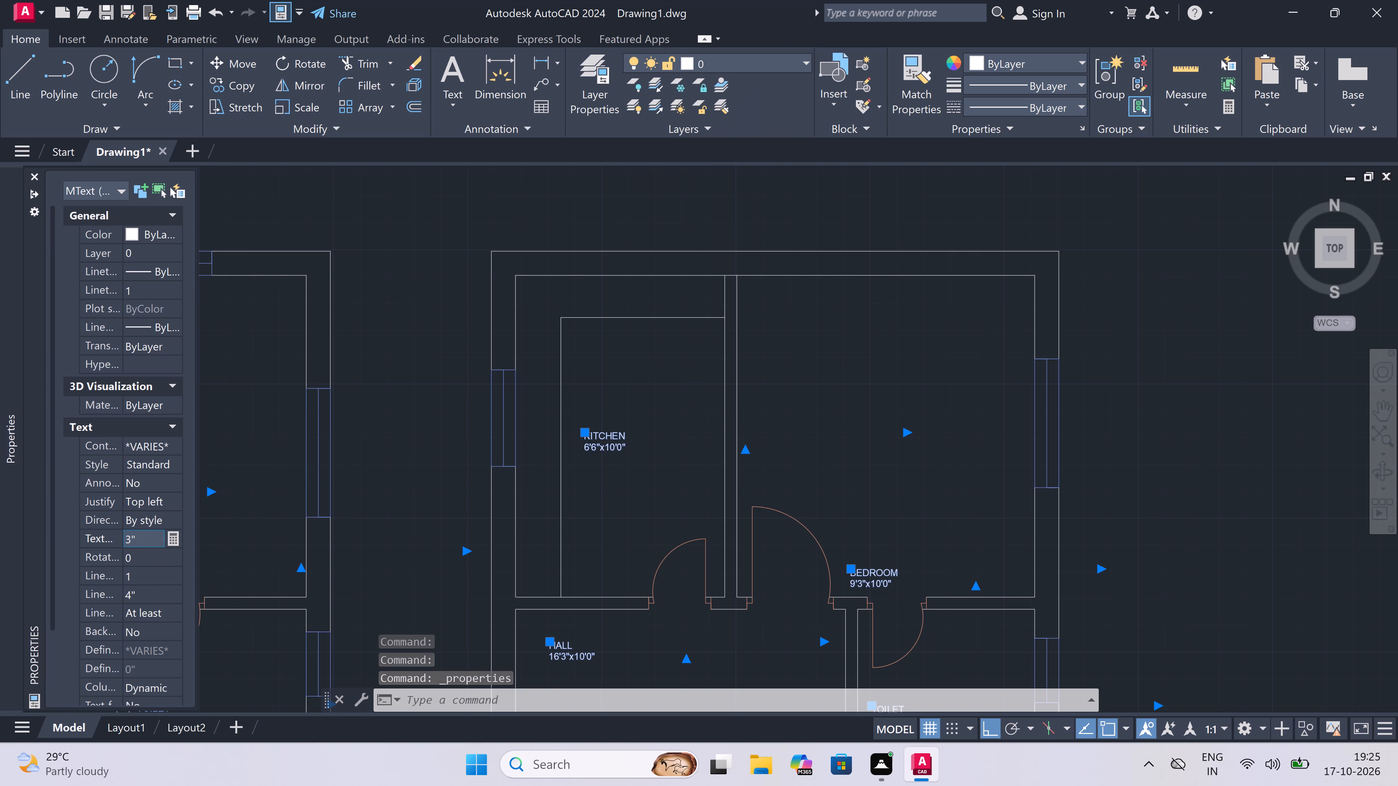
{"action": "key", "text": "BackSpace"}
{"action": "key", "text": "BackSpace"}
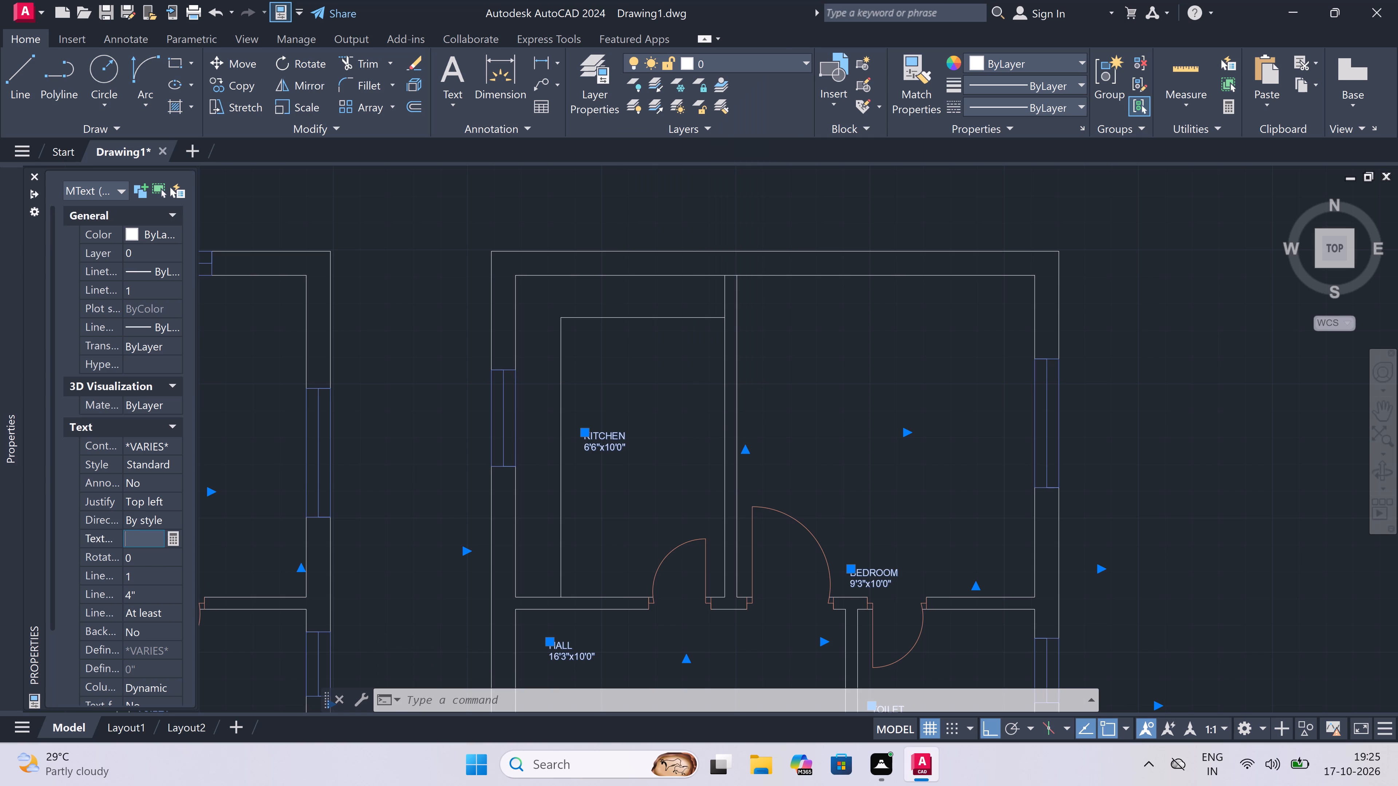
{"action": "key", "text": "5"}
{"action": "key", "text": "shift+quotedbl"}
{"action": "left_click", "coordinate": [410, 408]}
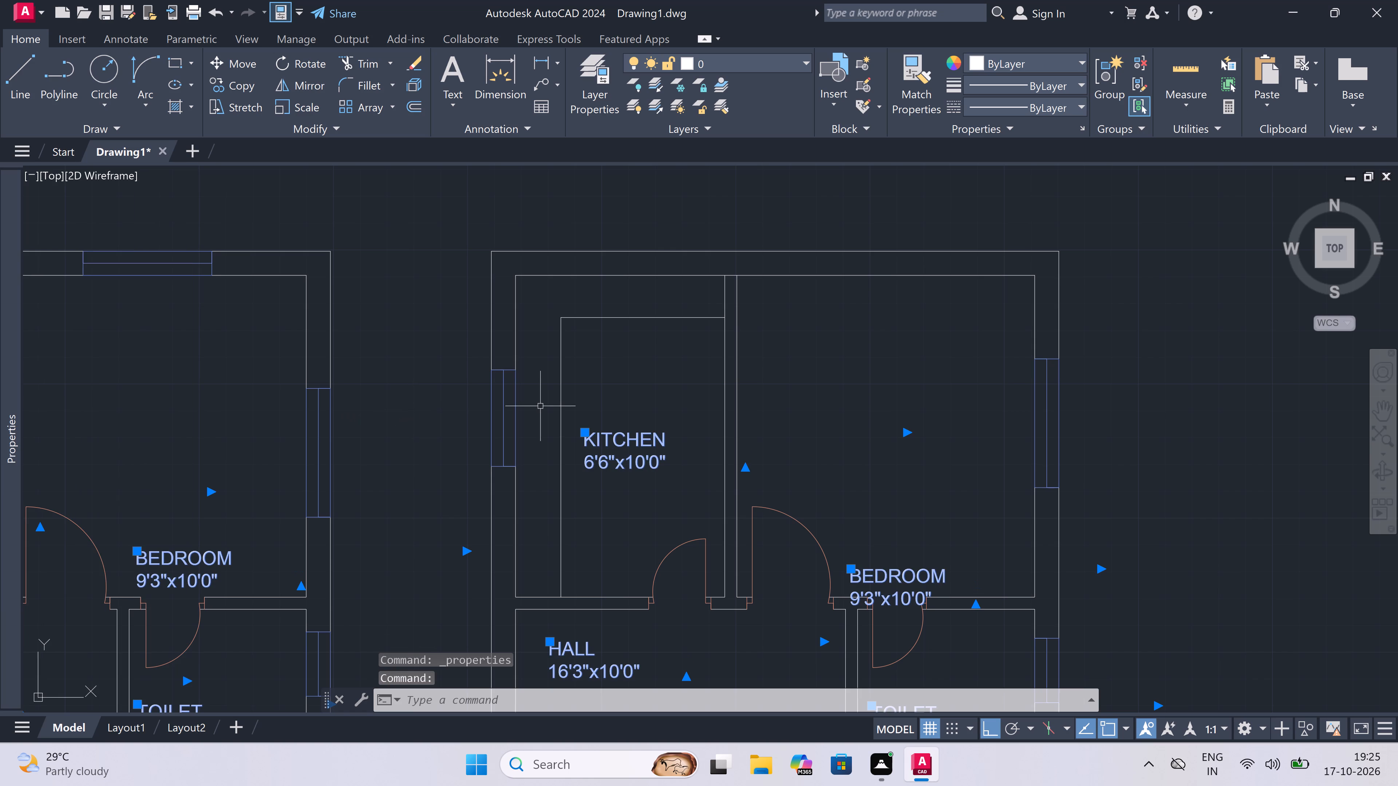
{"action": "key", "text": "Escape"}
{"action": "key", "text": "Escape"}
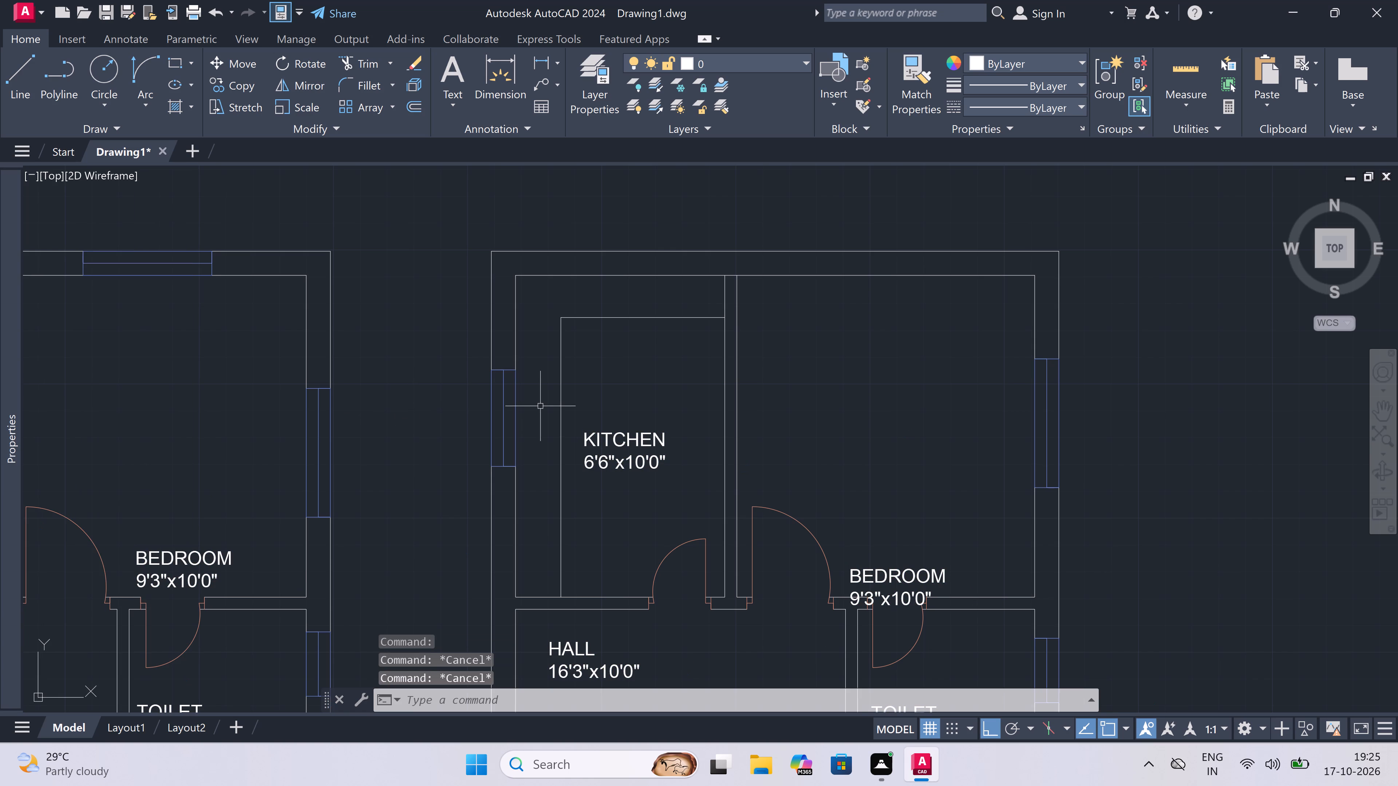
Turn ortho off and move the top east plan's BEDROOM label northeast, clear of the wall between the bedroom and toilet.
{"action": "scroll", "coordinate": [565, 417], "scroll_direction": "down", "scroll_amount": 3}
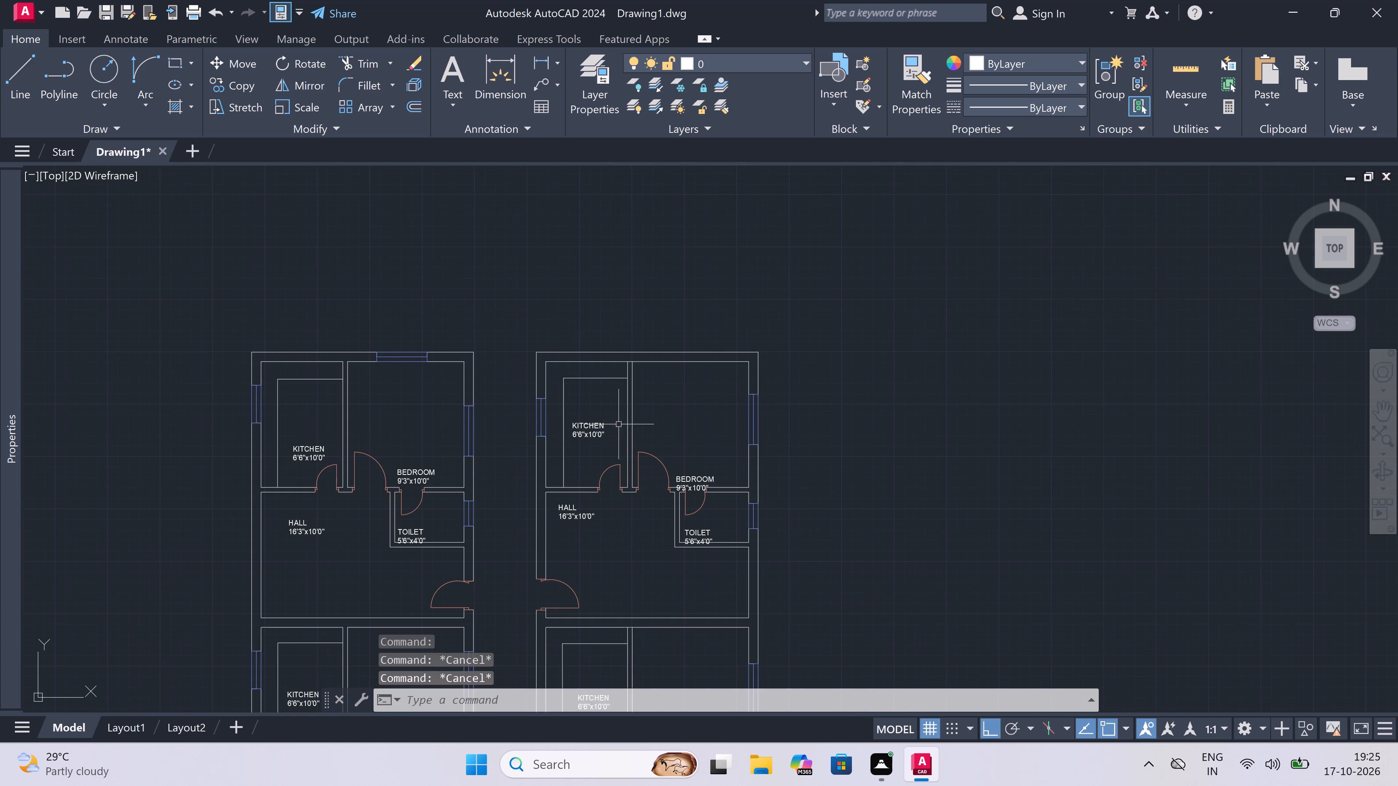
{"action": "scroll", "coordinate": [709, 477], "scroll_direction": "up", "scroll_amount": 1}
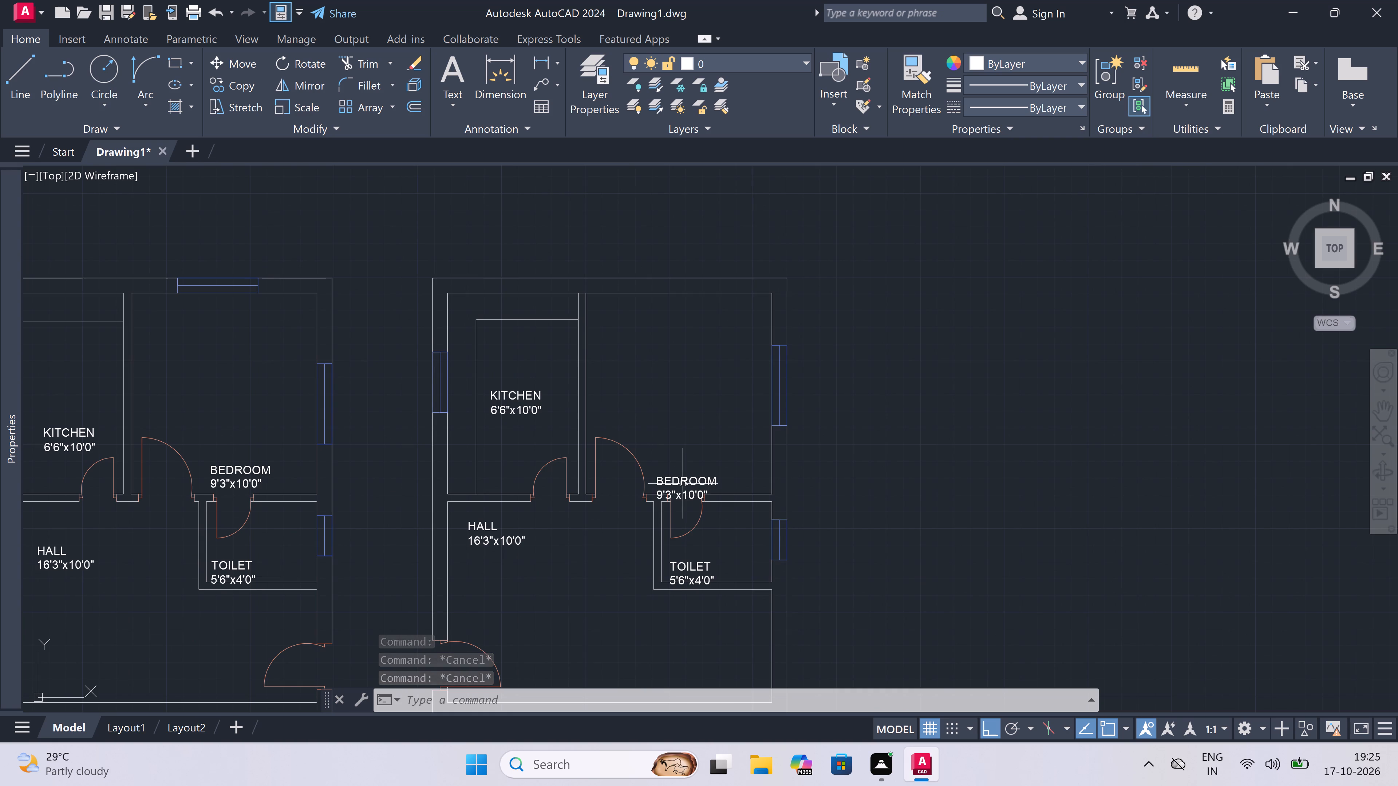
{"action": "scroll", "coordinate": [682, 480], "scroll_direction": "up", "scroll_amount": 2}
{"action": "left_click", "coordinate": [678, 478]}
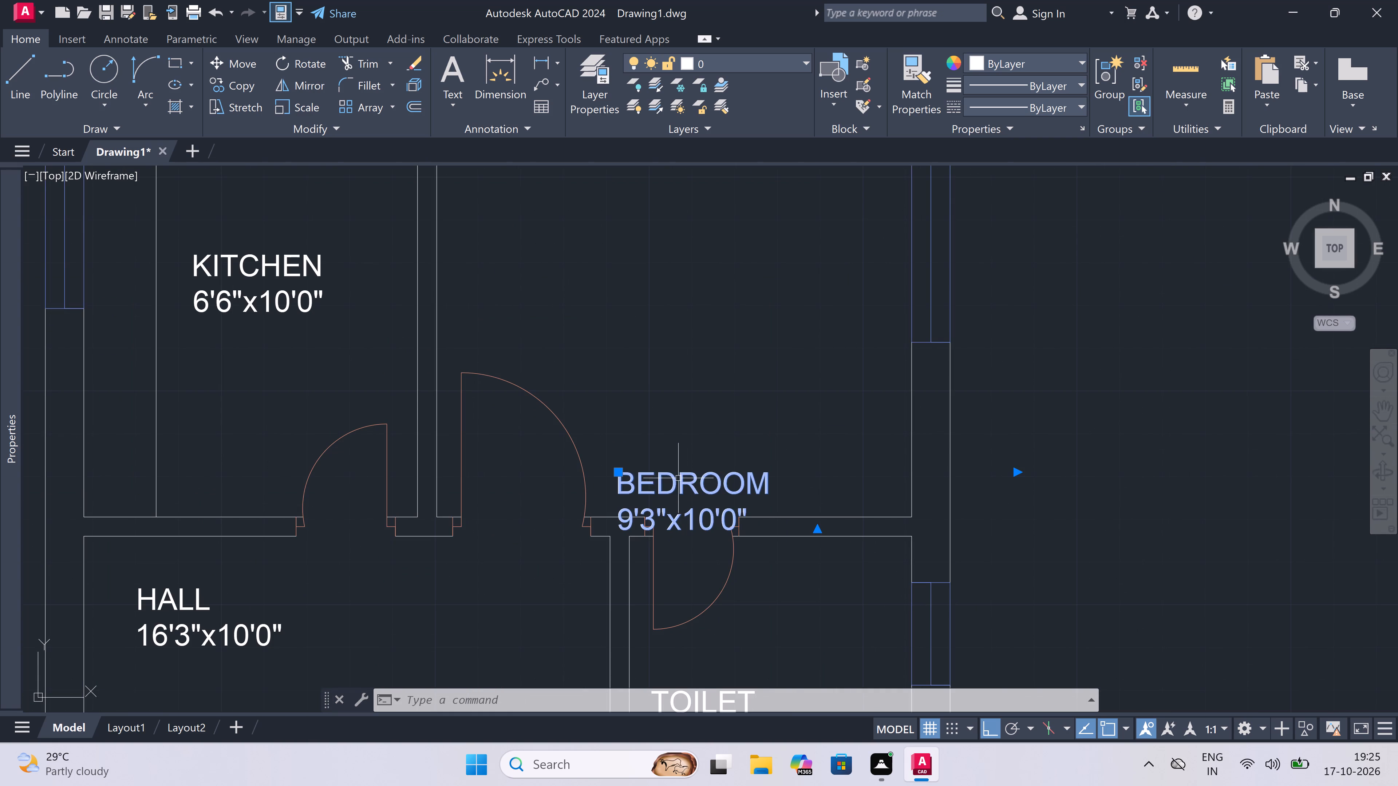
{"action": "left_click", "coordinate": [616, 470]}
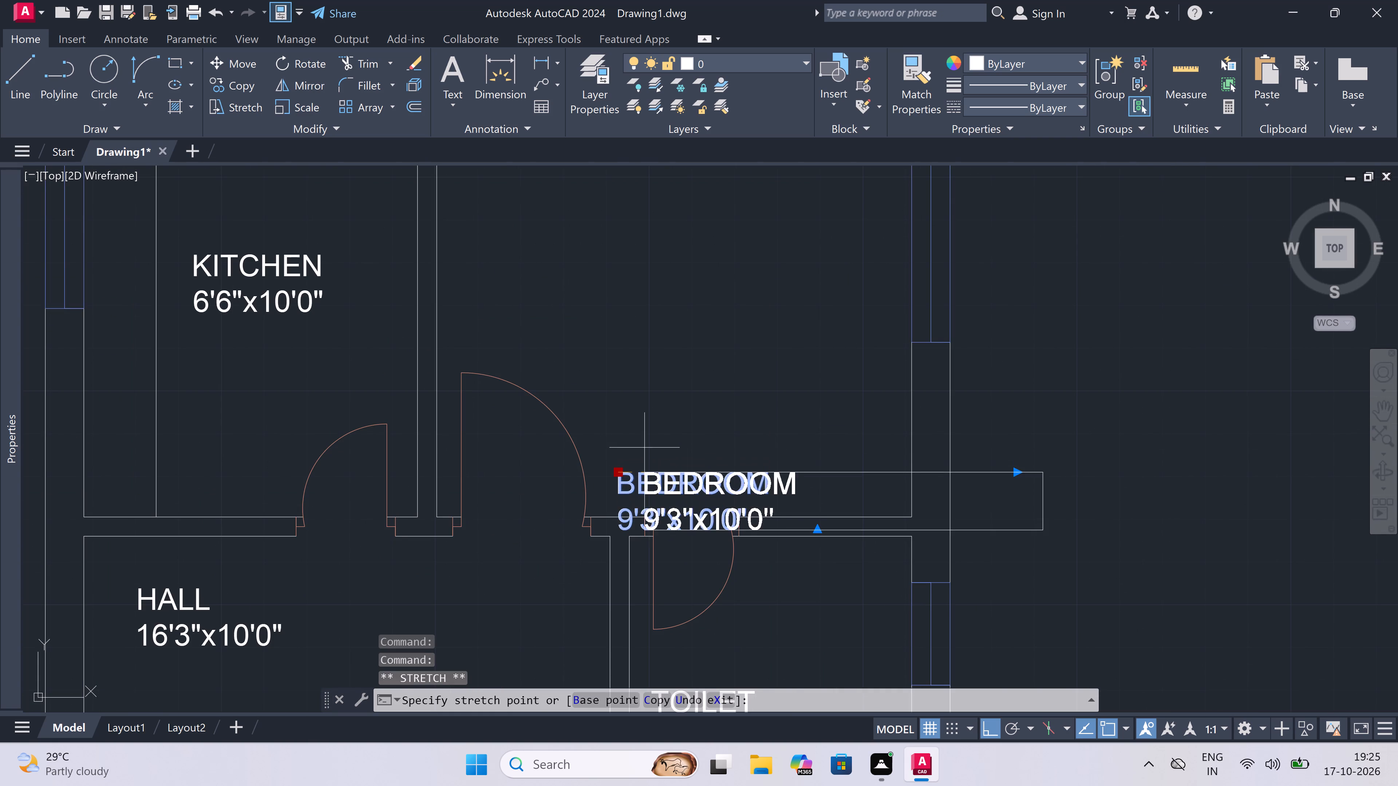
{"action": "scroll", "coordinate": [654, 444], "scroll_direction": "up", "scroll_amount": 2}
{"action": "key", "text": "F8"}
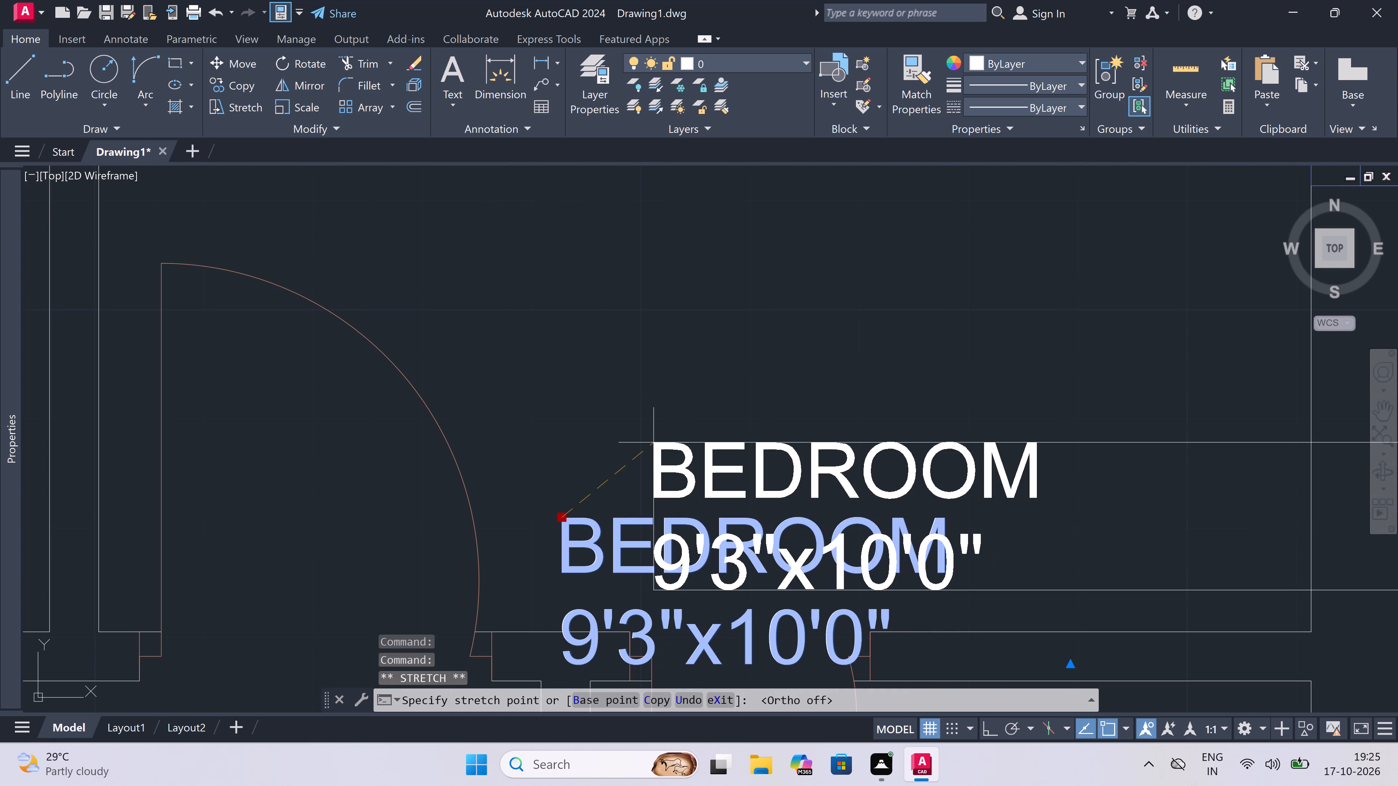
{"action": "double_click", "coordinate": [664, 458]}
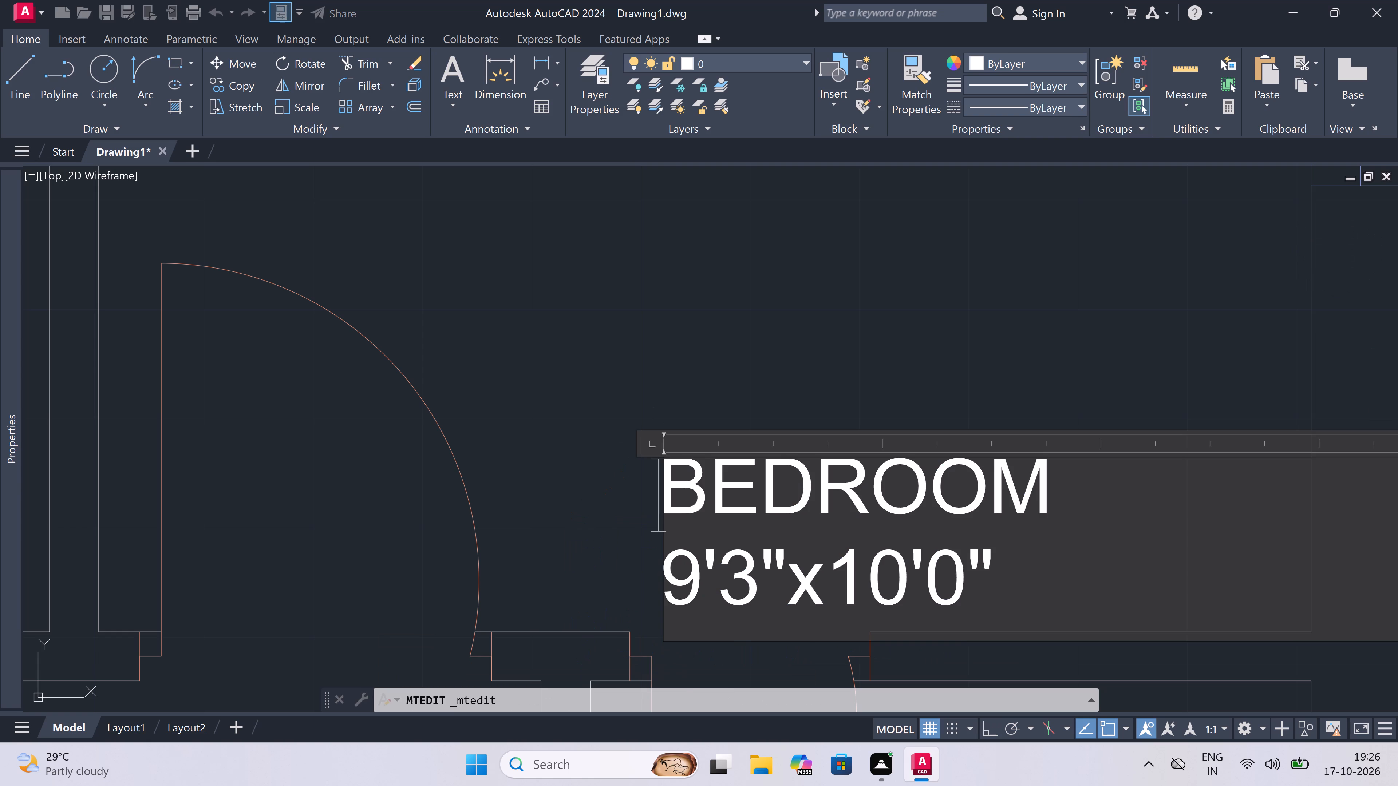
{"action": "key", "text": "Escape"}
Move the top east plan's TOILET label slightly north so its dimension line clears the toilet's south wall.
{"action": "scroll", "coordinate": [658, 434], "scroll_direction": "down", "scroll_amount": 4}
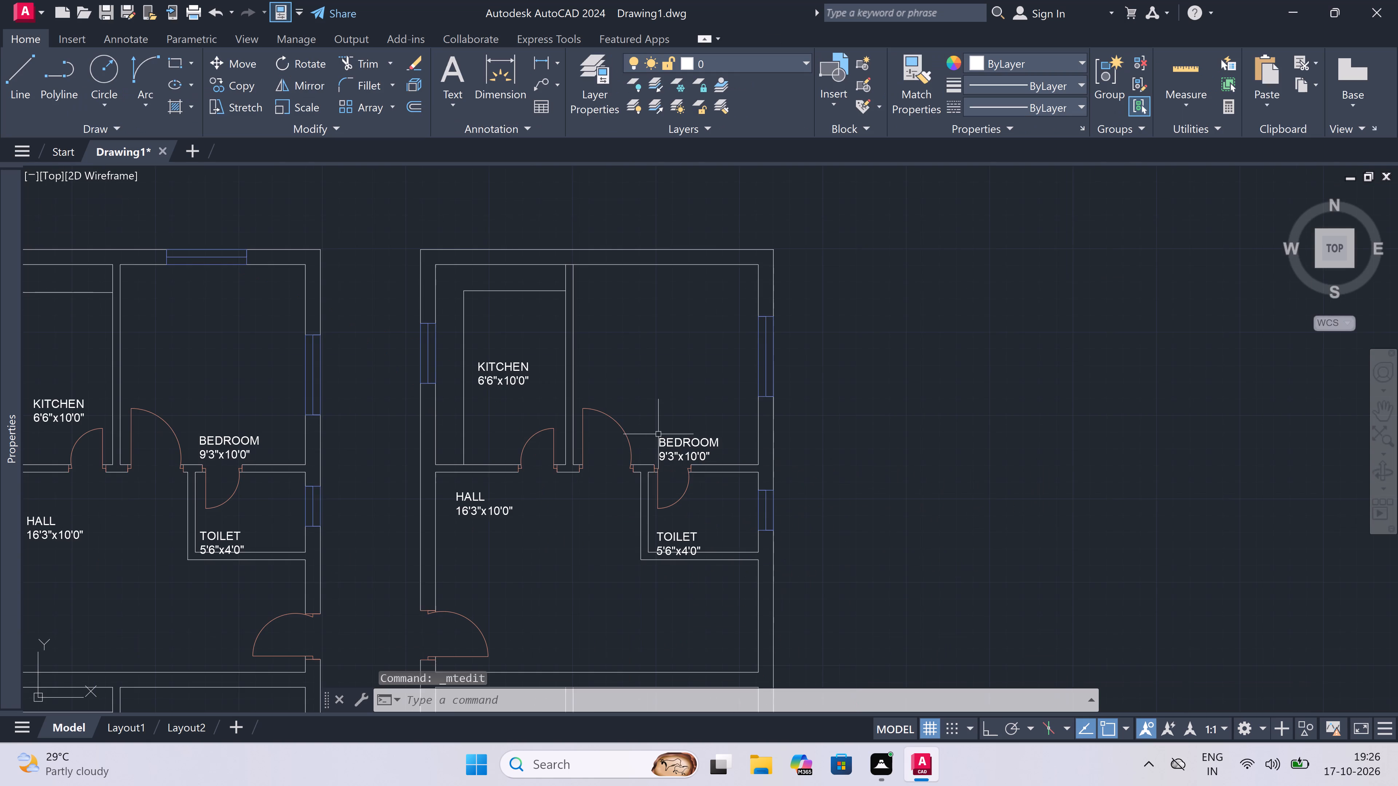
{"action": "scroll", "coordinate": [678, 554], "scroll_direction": "up", "scroll_amount": 2}
{"action": "left_click", "coordinate": [644, 501]}
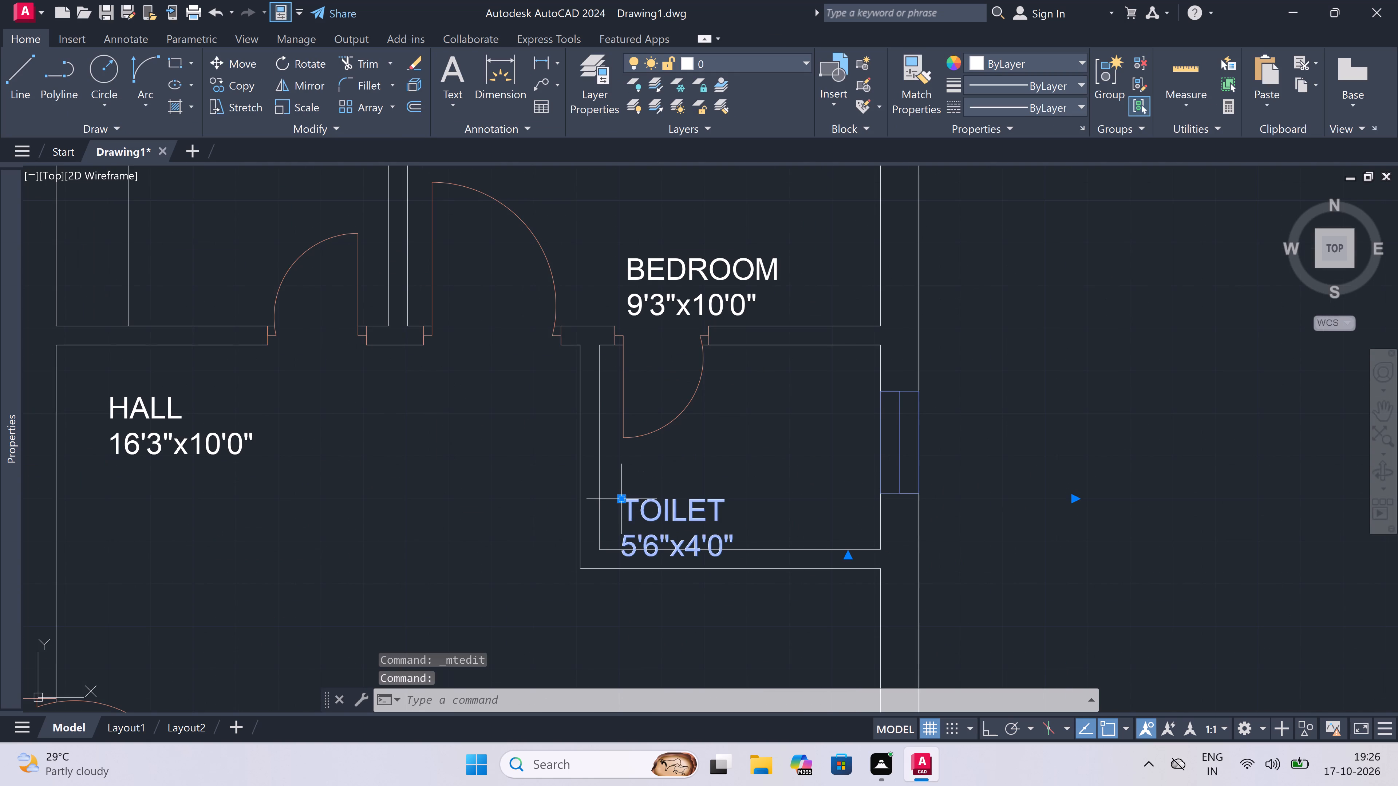
{"action": "double_click", "coordinate": [626, 497]}
{"action": "left_click", "coordinate": [618, 480]}
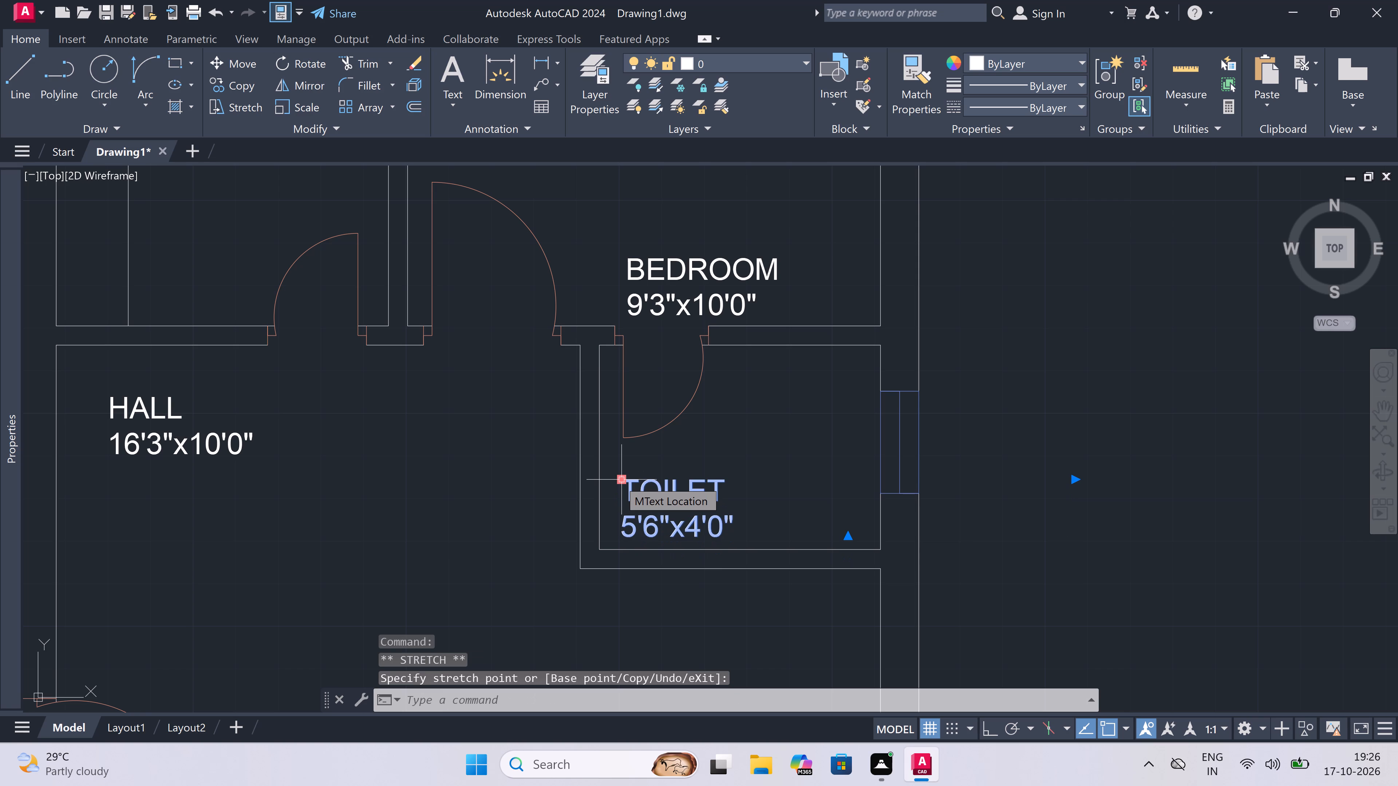
{"action": "key", "text": "Escape"}
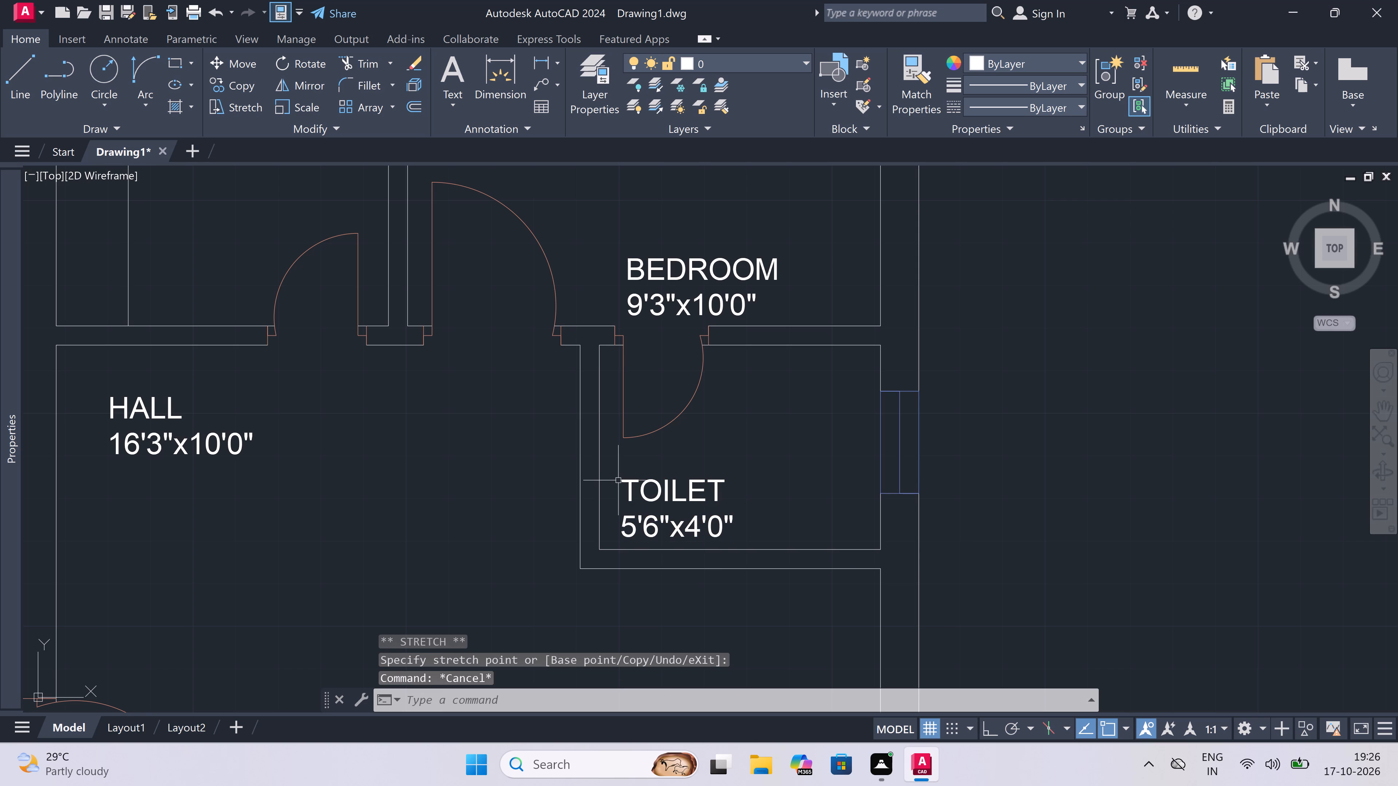
Move the BEDROOM label of the second plan from the top, east column, northeast and clear of the bedroom's south wall.
{"action": "scroll", "coordinate": [606, 503], "scroll_direction": "down", "scroll_amount": 3}
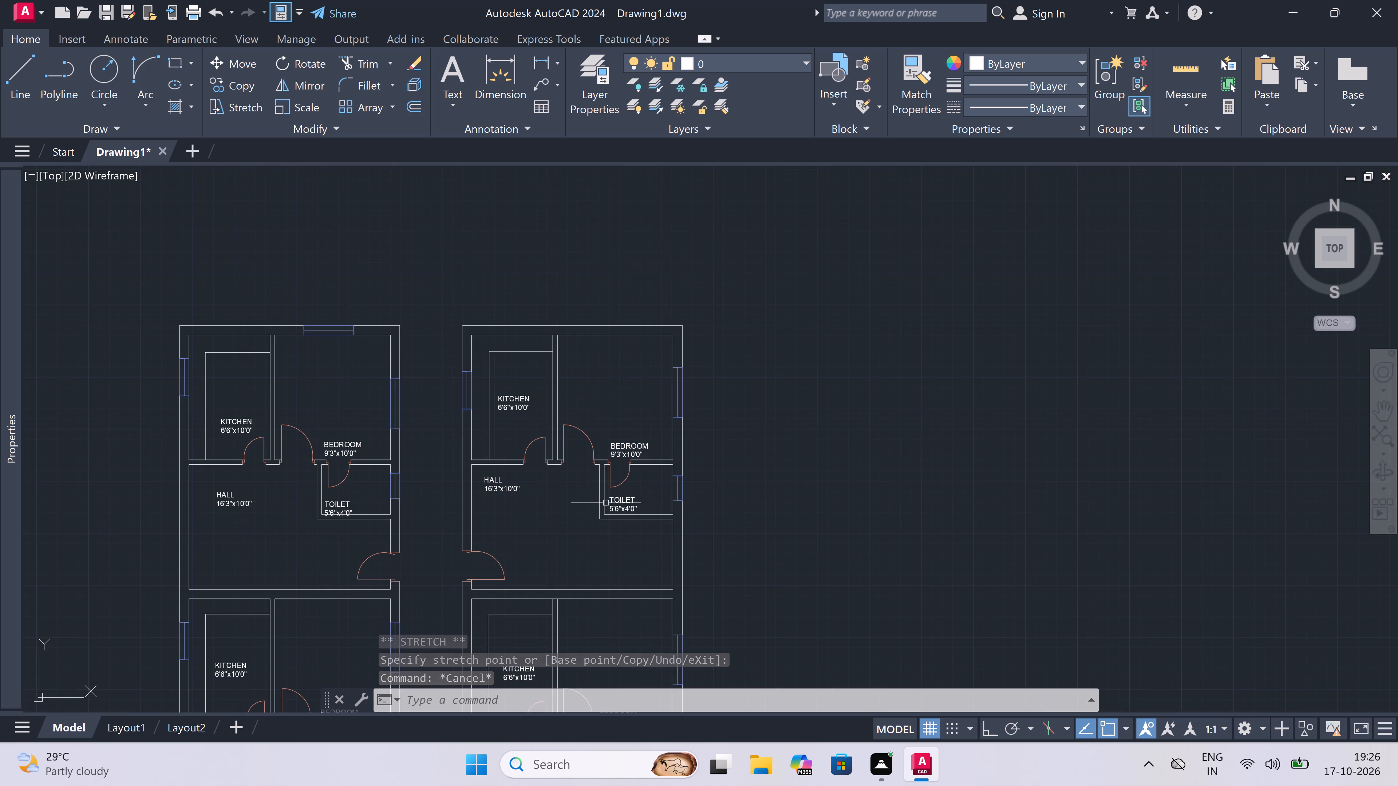
{"action": "scroll", "coordinate": [594, 546], "scroll_direction": "down", "scroll_amount": 3}
{"action": "scroll", "coordinate": [593, 602], "scroll_direction": "up", "scroll_amount": 4}
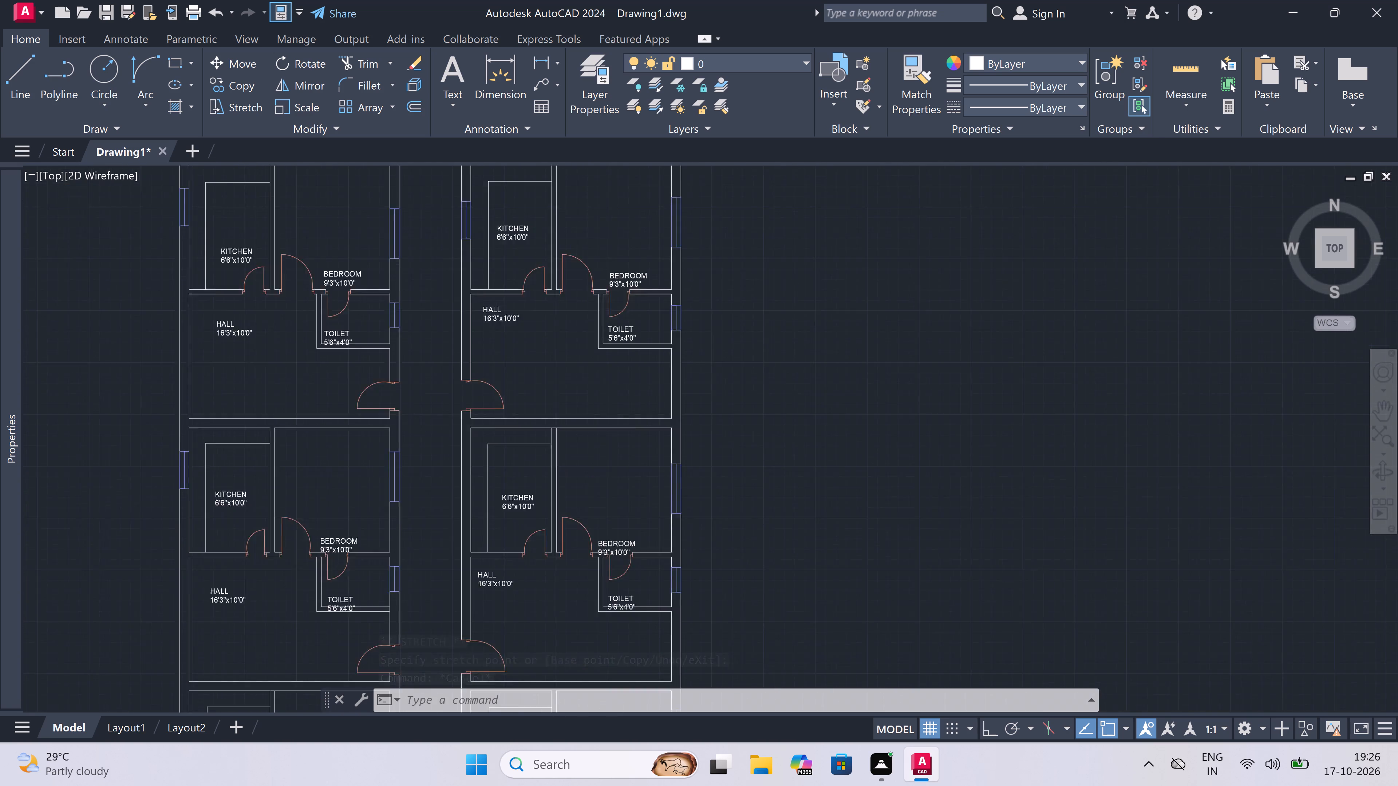
{"action": "scroll", "coordinate": [623, 480], "scroll_direction": "up", "scroll_amount": 2}
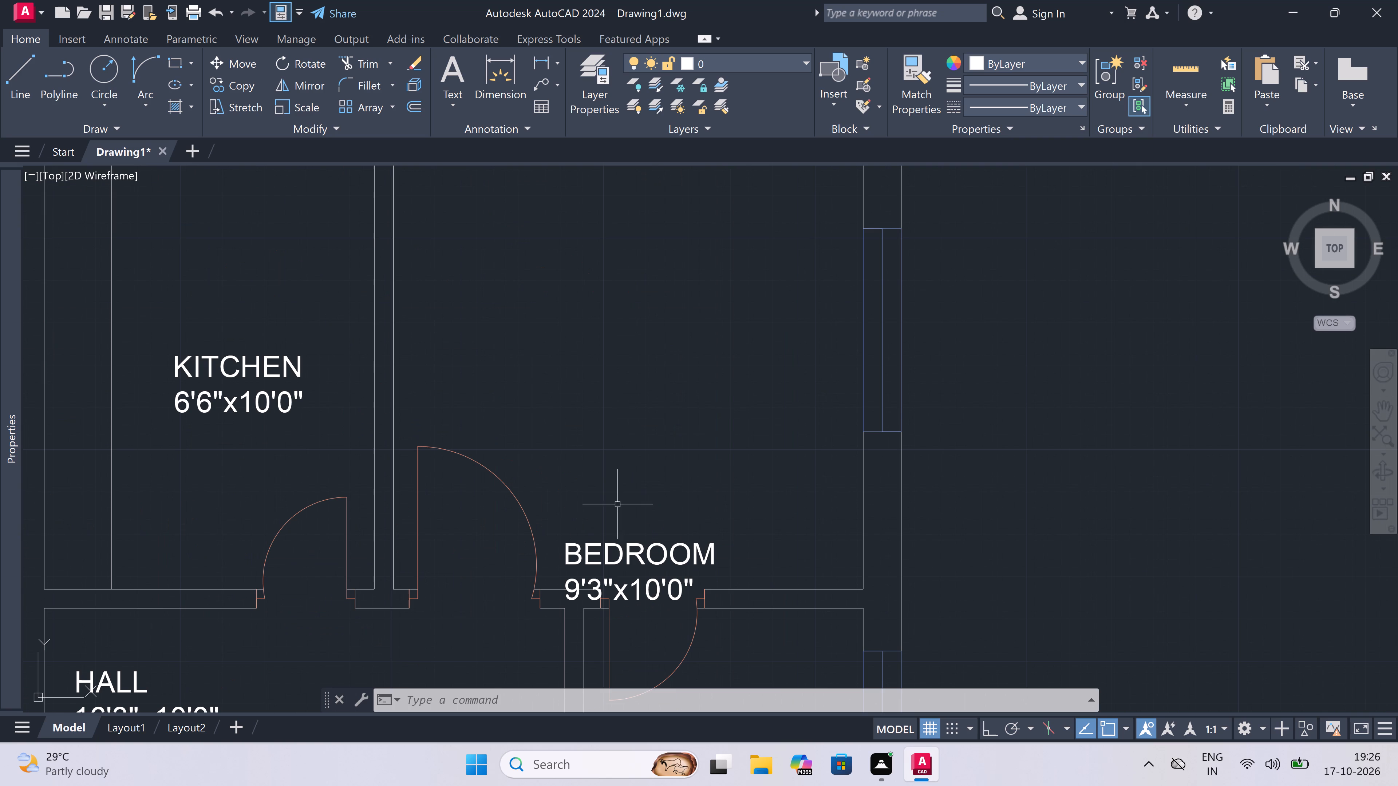
{"action": "left_click", "coordinate": [603, 537]}
{"action": "left_click", "coordinate": [570, 563]}
{"action": "left_click", "coordinate": [566, 547]}
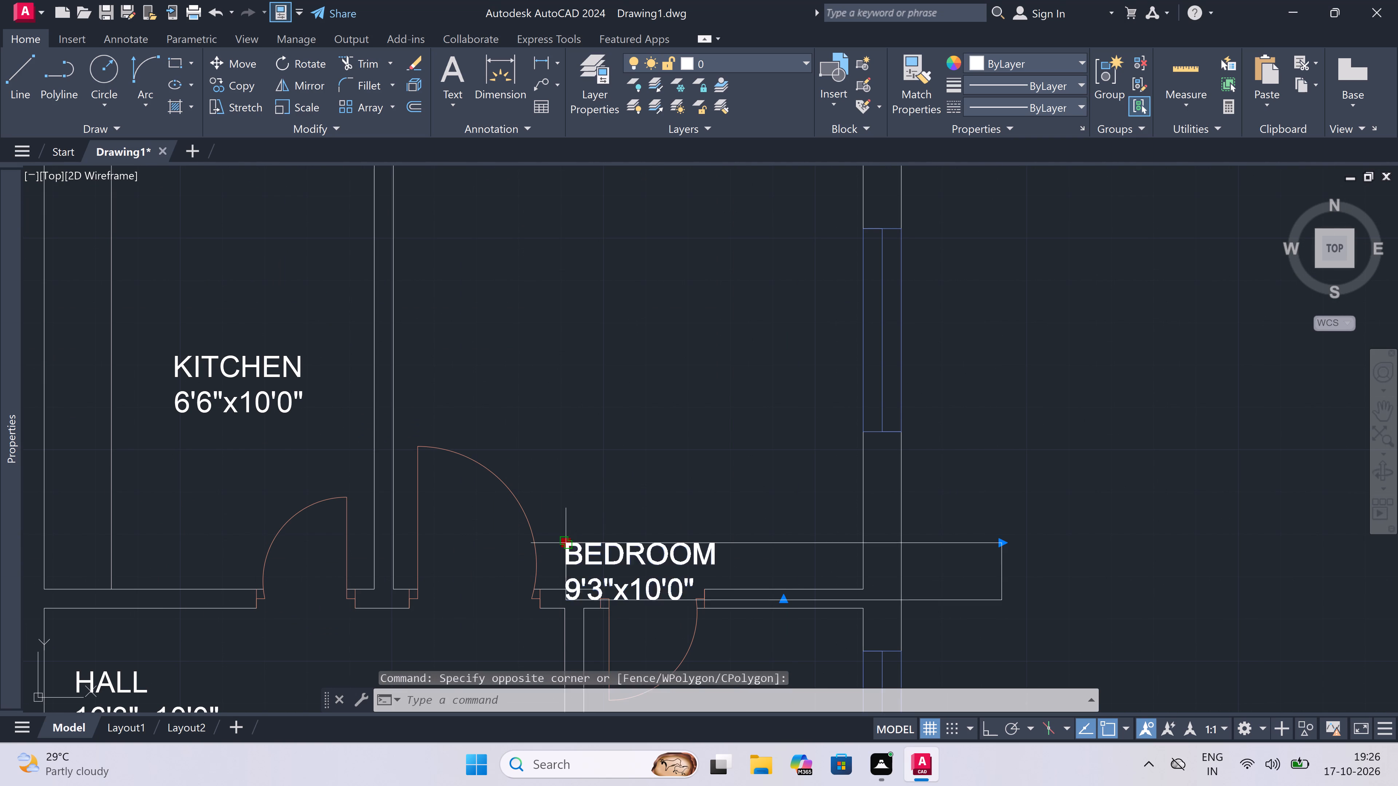
{"action": "left_click", "coordinate": [646, 512]}
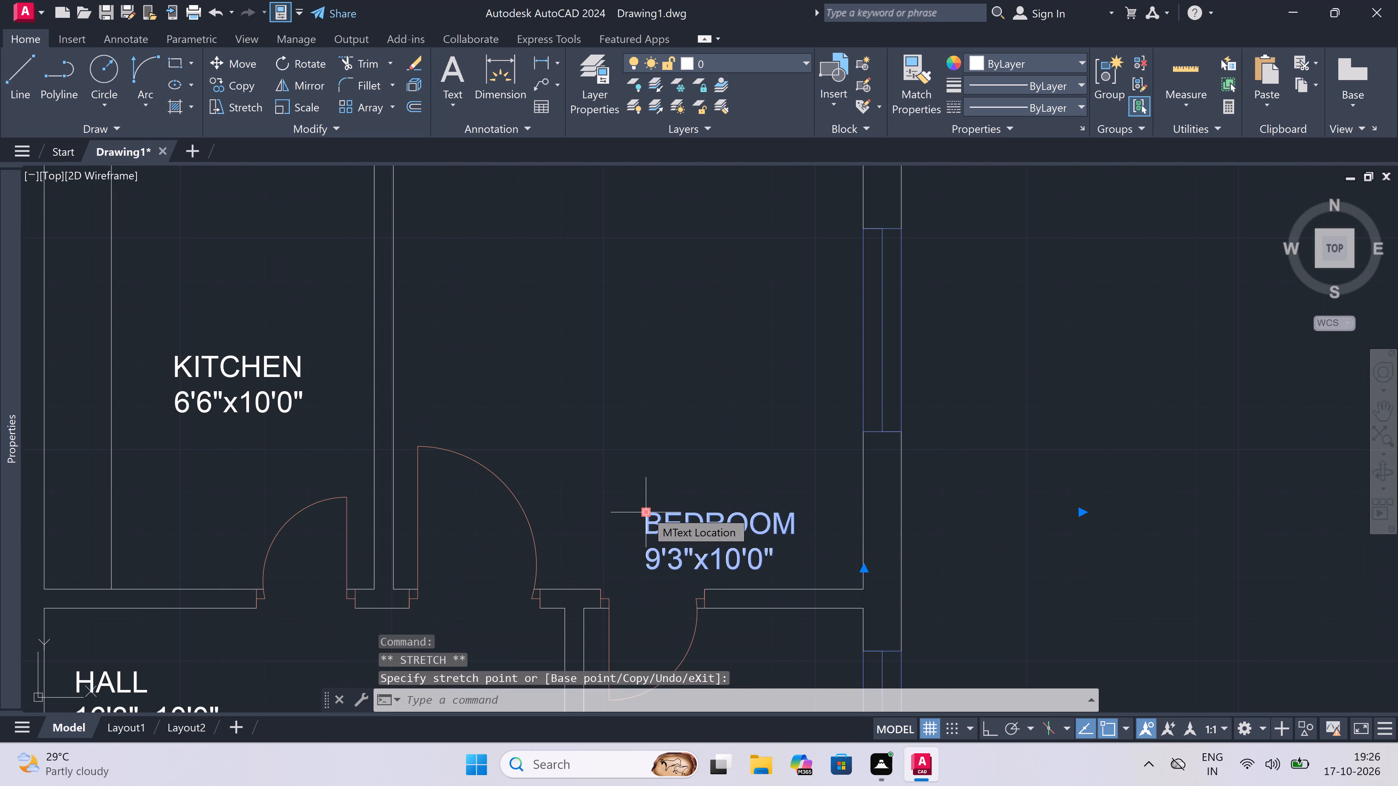
{"action": "key", "text": "Escape"}
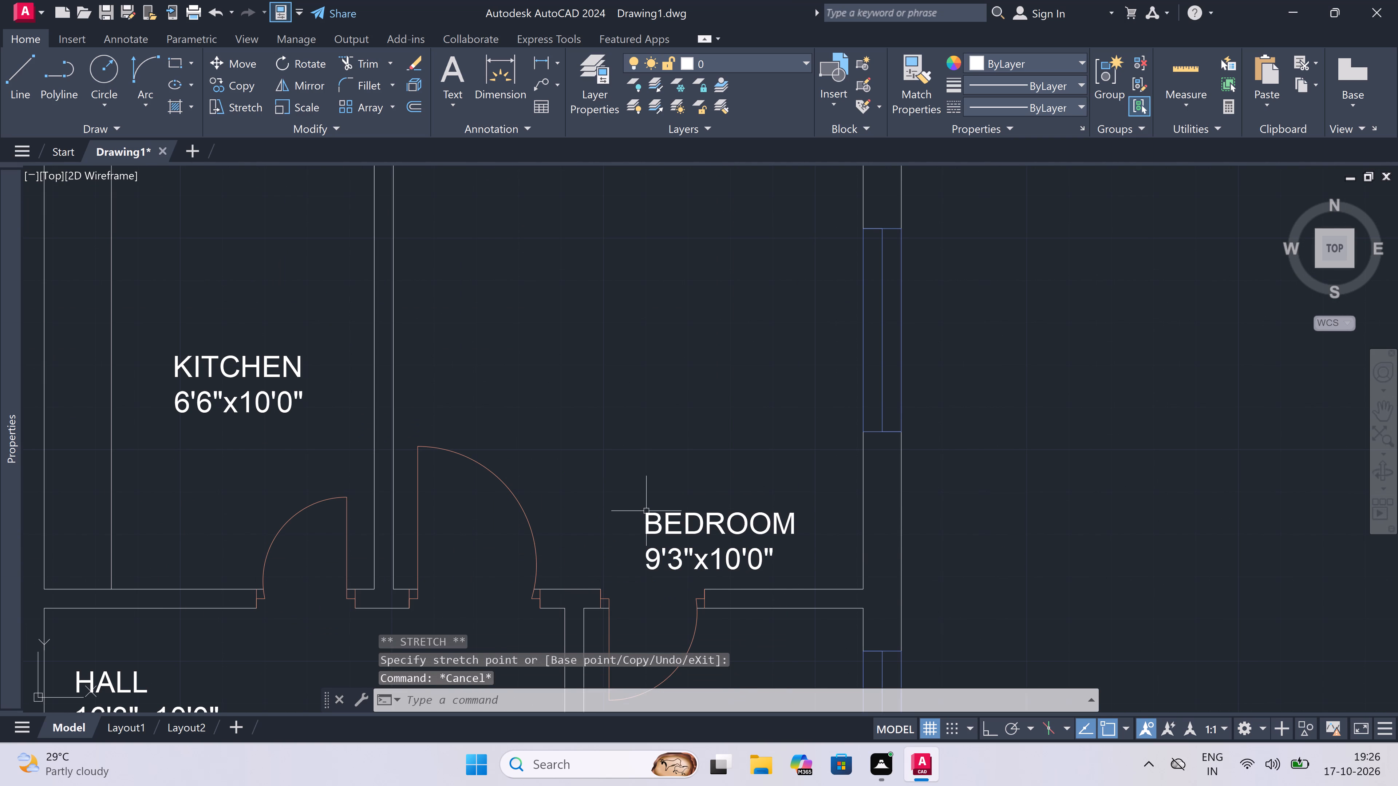
Move the TOILET label of the second plan from the top, east column, north and clear of the toilet's south wall.
{"action": "scroll", "coordinate": [618, 491], "scroll_direction": "down", "scroll_amount": 4}
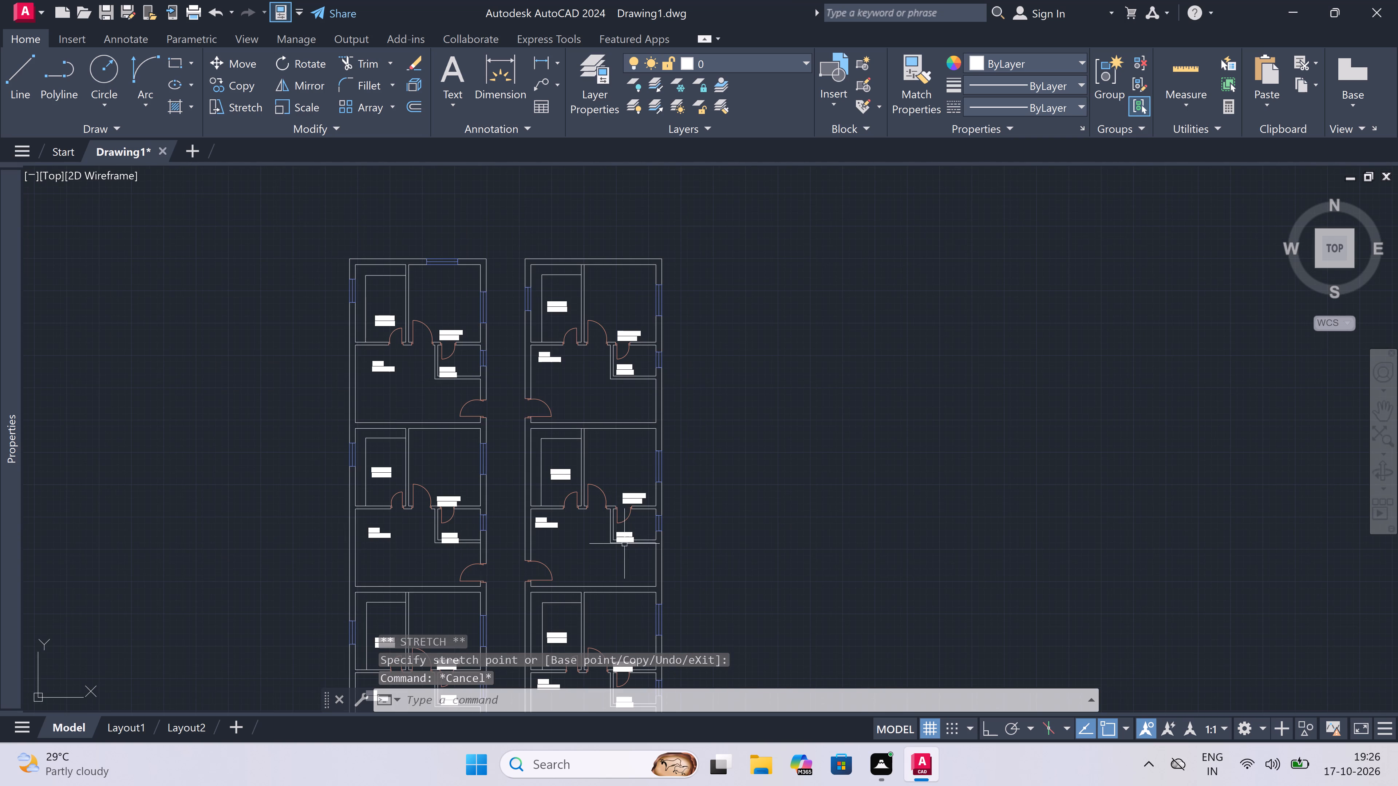
{"action": "scroll", "coordinate": [619, 521], "scroll_direction": "up", "scroll_amount": 3}
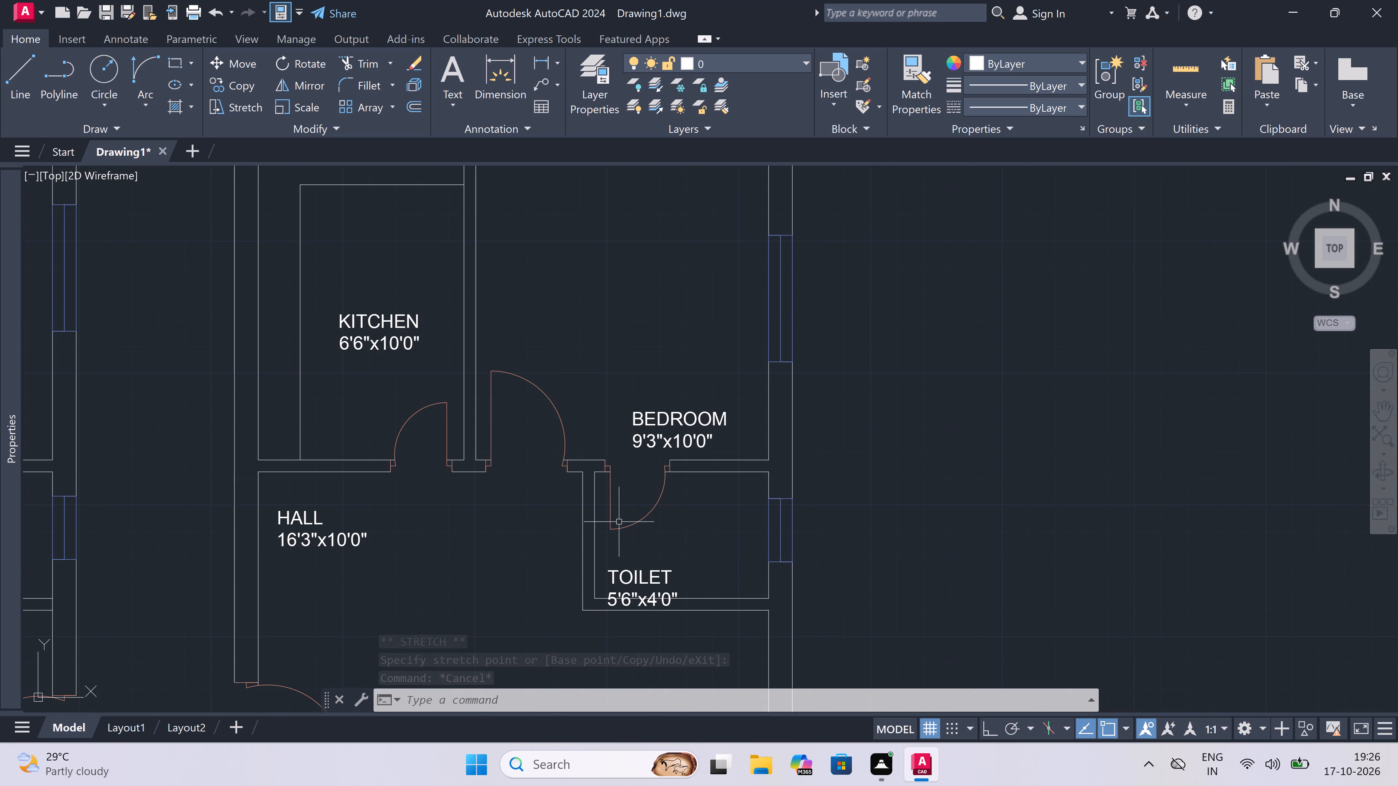
{"action": "scroll", "coordinate": [620, 522], "scroll_direction": "down", "scroll_amount": 1}
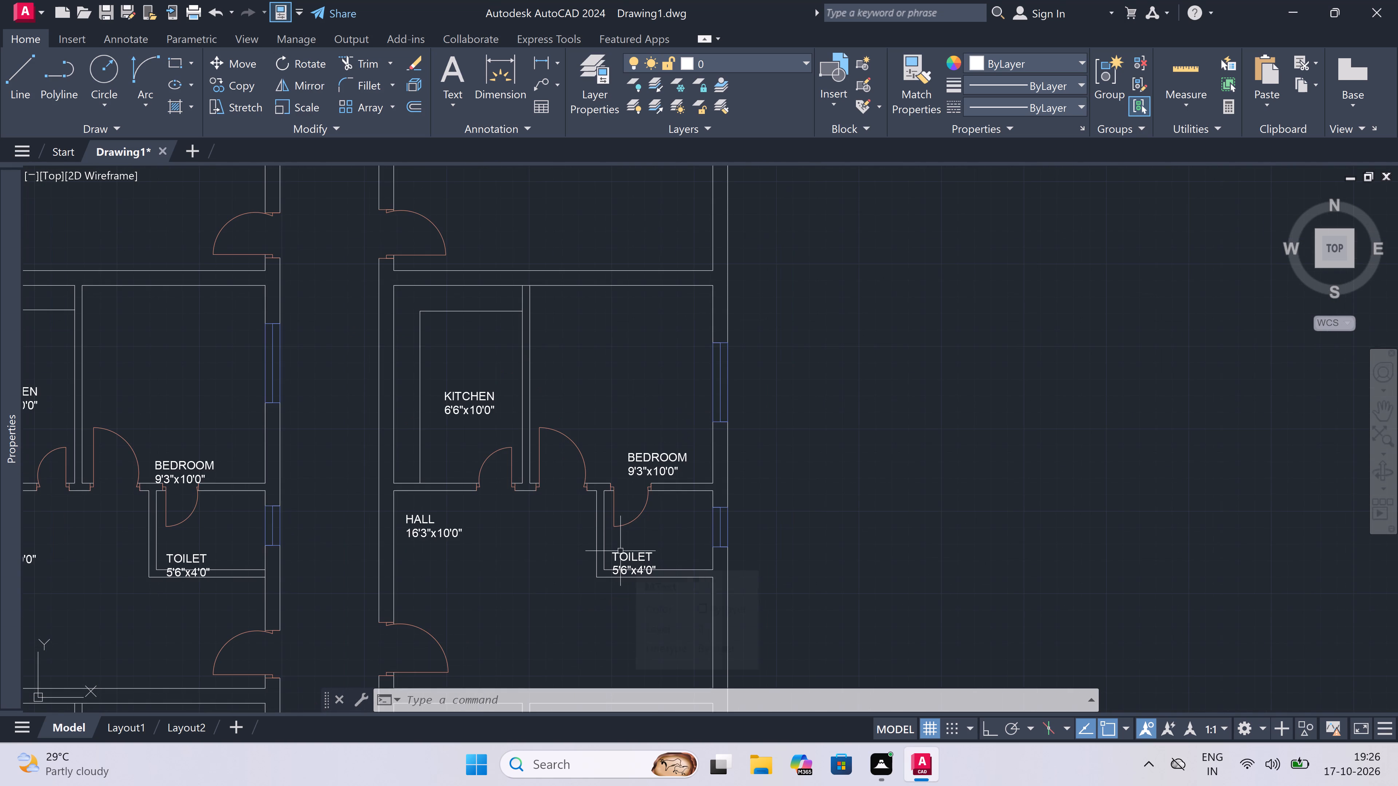
{"action": "scroll", "coordinate": [620, 551], "scroll_direction": "up", "scroll_amount": 3}
{"action": "double_click", "coordinate": [596, 568]}
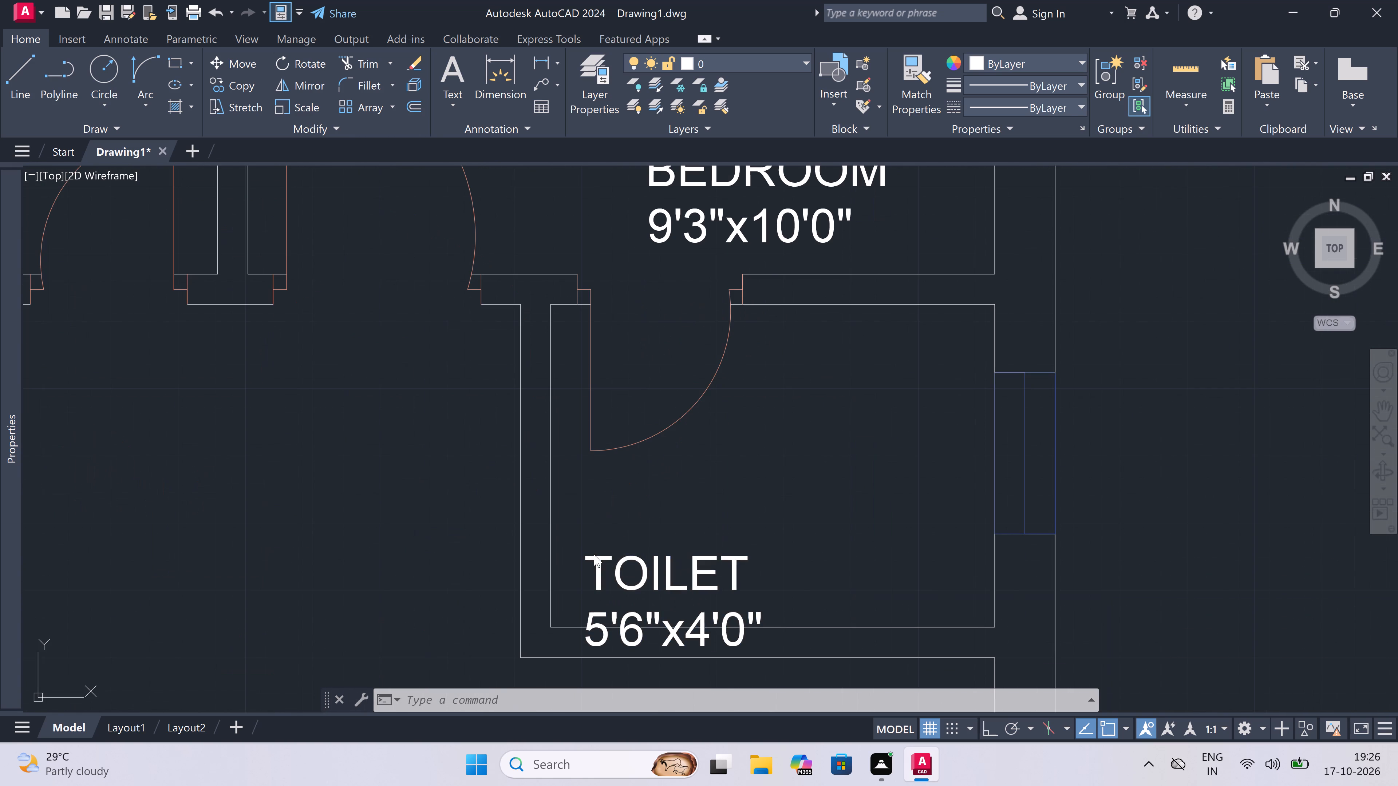
{"action": "left_click", "coordinate": [567, 573]}
{"action": "double_click", "coordinate": [588, 558]}
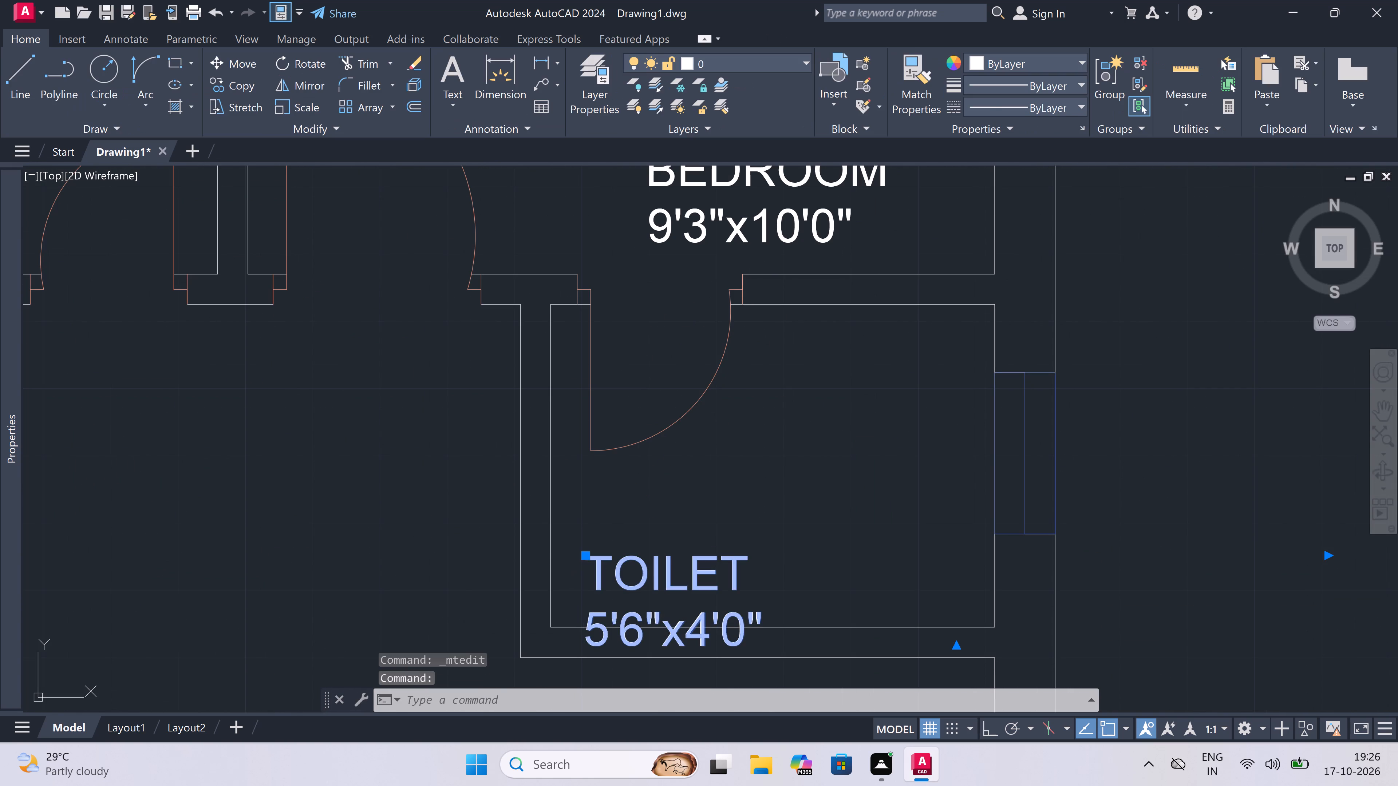
{"action": "left_click", "coordinate": [588, 557]}
{"action": "double_click", "coordinate": [570, 570]}
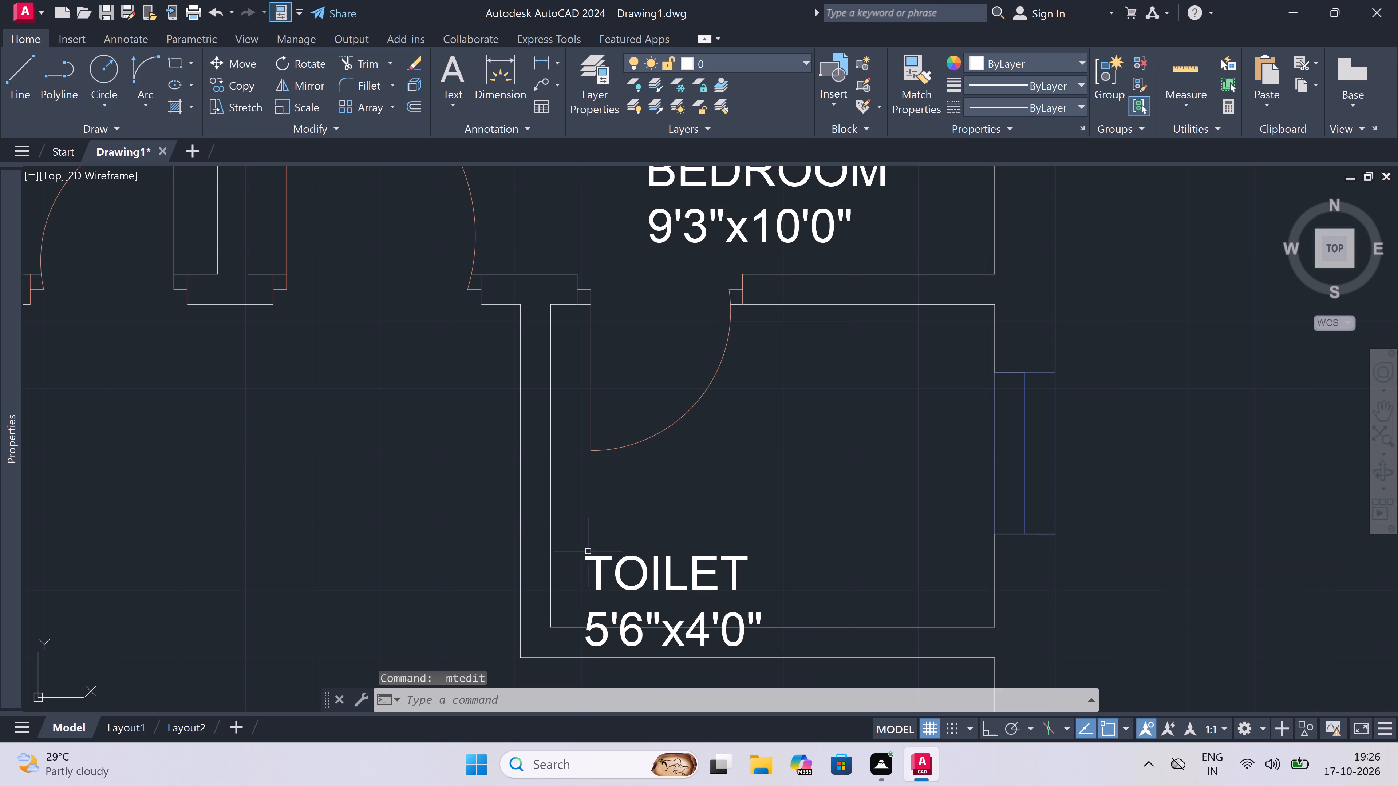
{"action": "left_click", "coordinate": [597, 559]}
{"action": "double_click", "coordinate": [587, 556]}
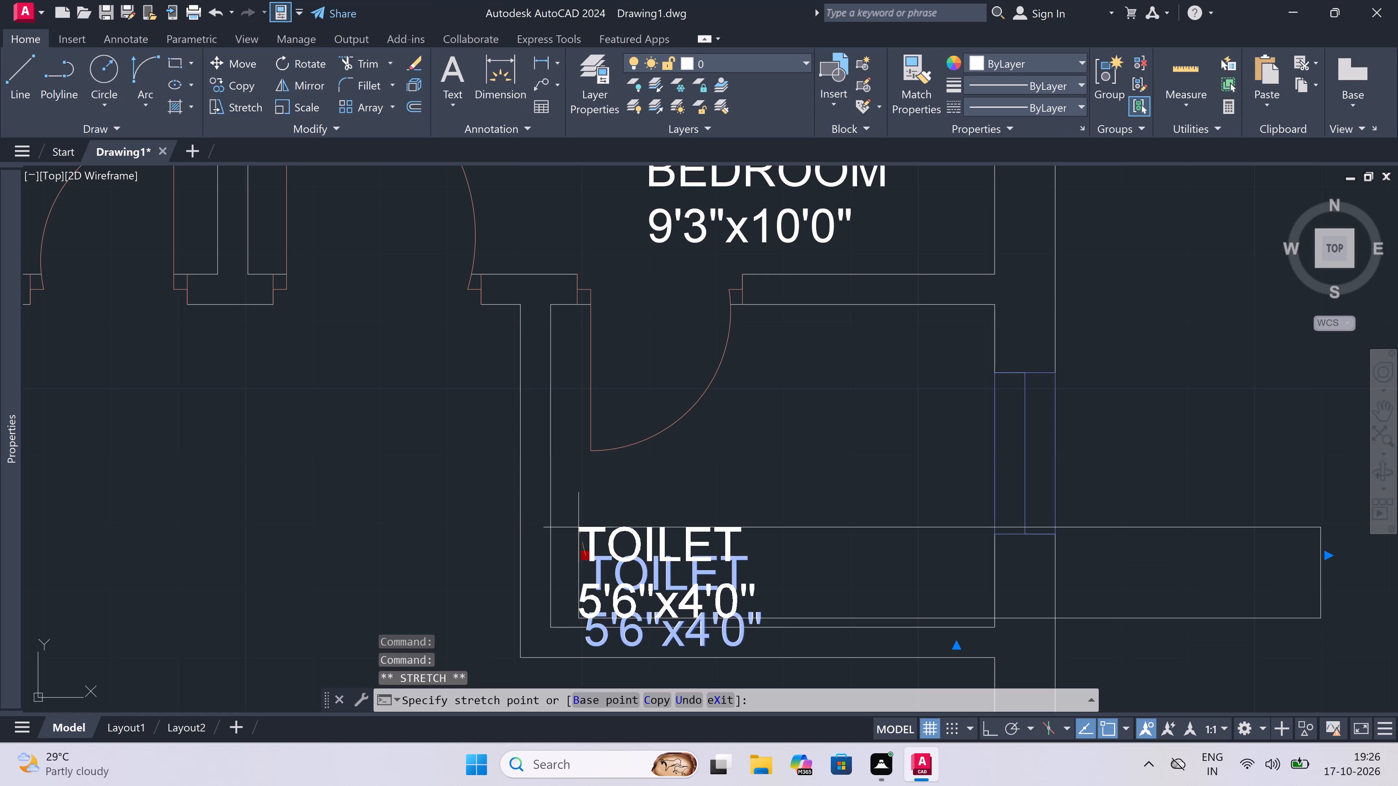
{"action": "left_click", "coordinate": [582, 516]}
{"action": "key", "text": "Escape"}
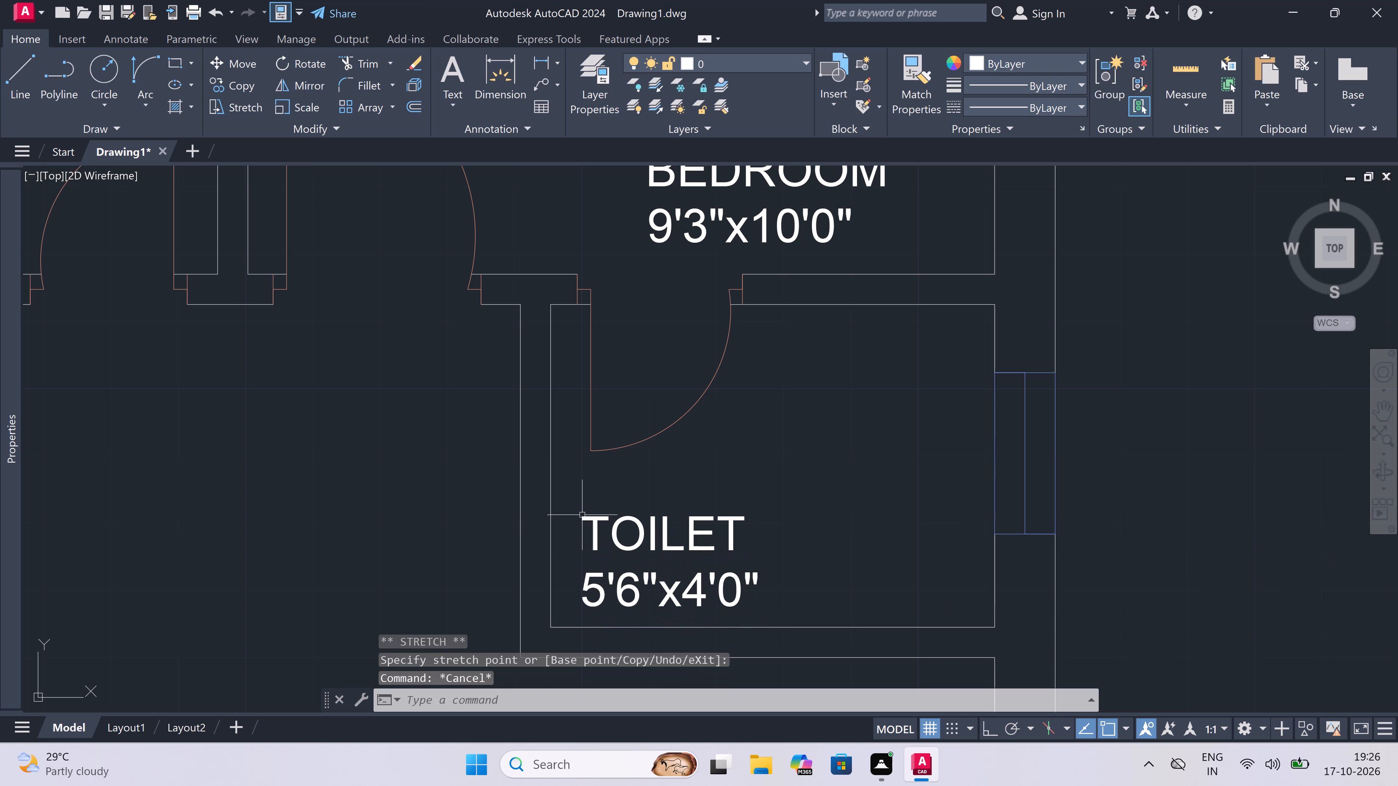
Move the BEDROOM label of the third plan from the top, east column, northeast and clear of the bedroom's south wall.
{"action": "scroll", "coordinate": [584, 516], "scroll_direction": "down", "scroll_amount": 4}
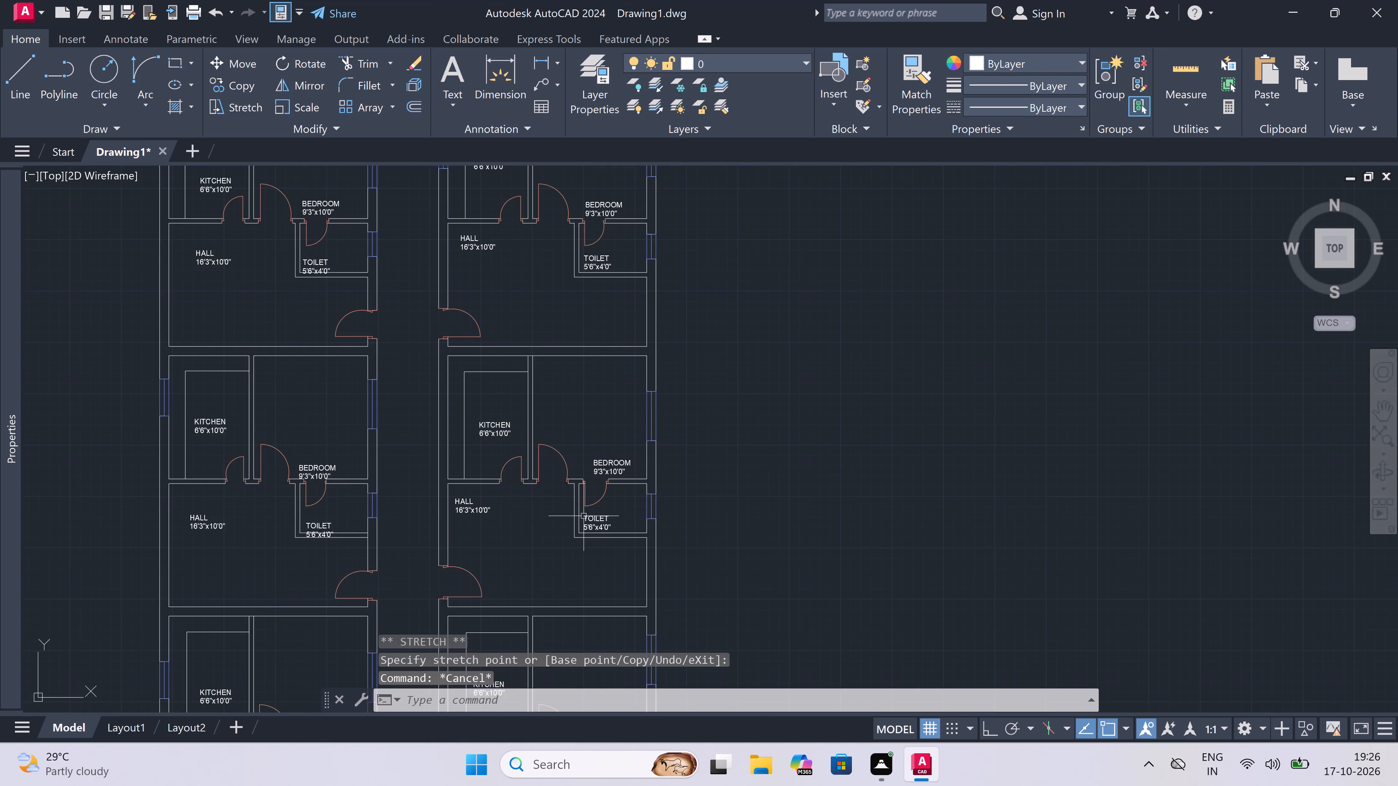
{"action": "scroll", "coordinate": [584, 516], "scroll_direction": "down", "scroll_amount": 3}
{"action": "scroll", "coordinate": [569, 597], "scroll_direction": "up", "scroll_amount": 3}
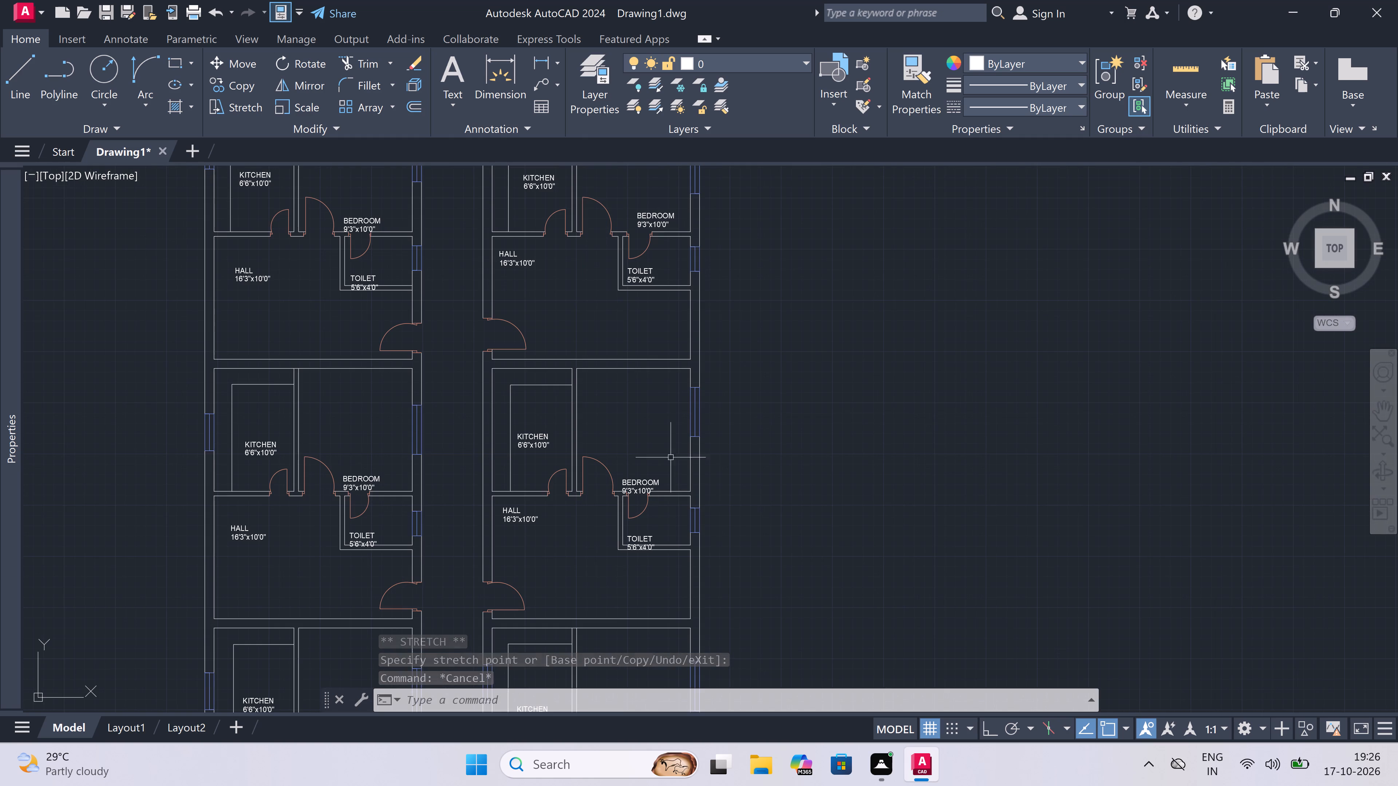
{"action": "scroll", "coordinate": [636, 474], "scroll_direction": "up", "scroll_amount": 3}
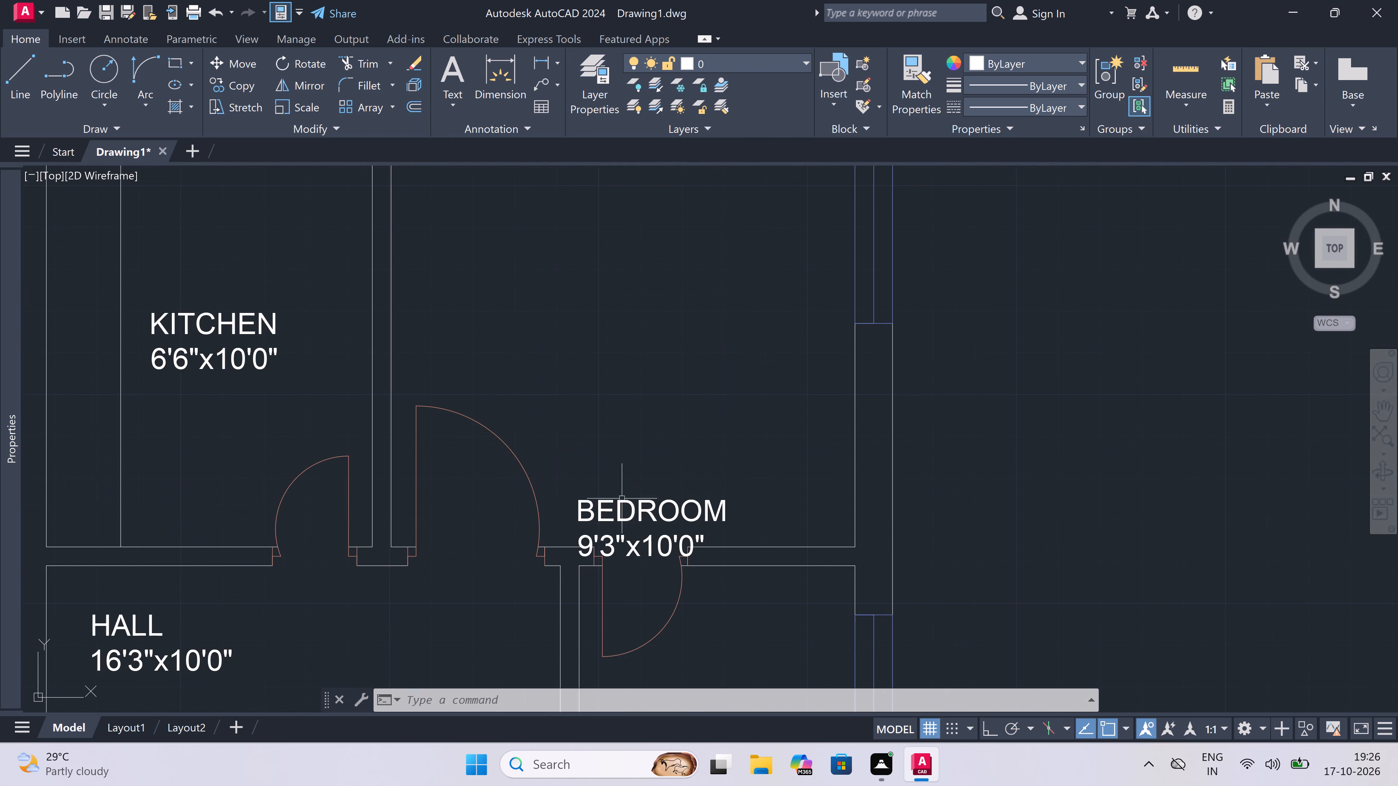
{"action": "left_click", "coordinate": [609, 516]}
{"action": "left_click", "coordinate": [581, 500]}
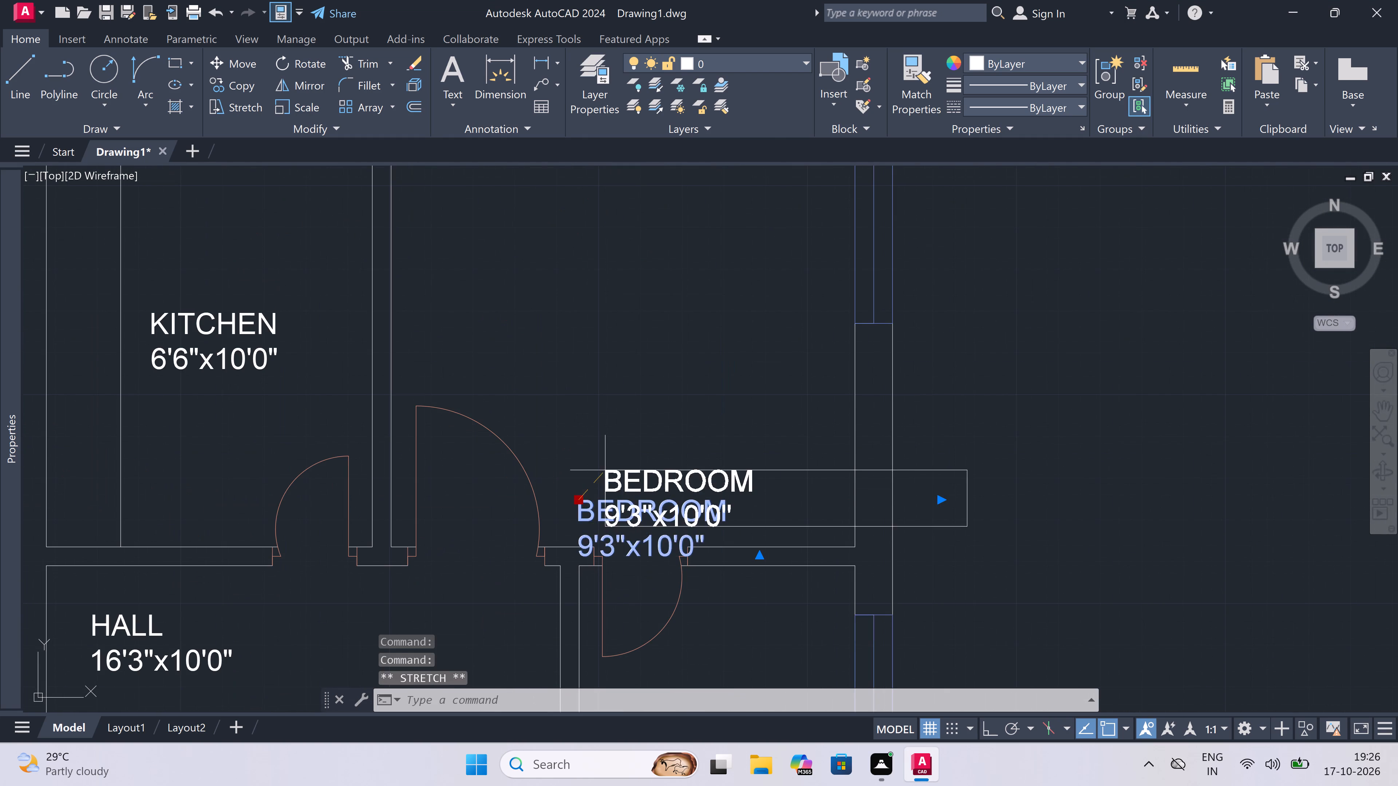
{"action": "double_click", "coordinate": [605, 470]}
{"action": "key", "text": "Escape"}
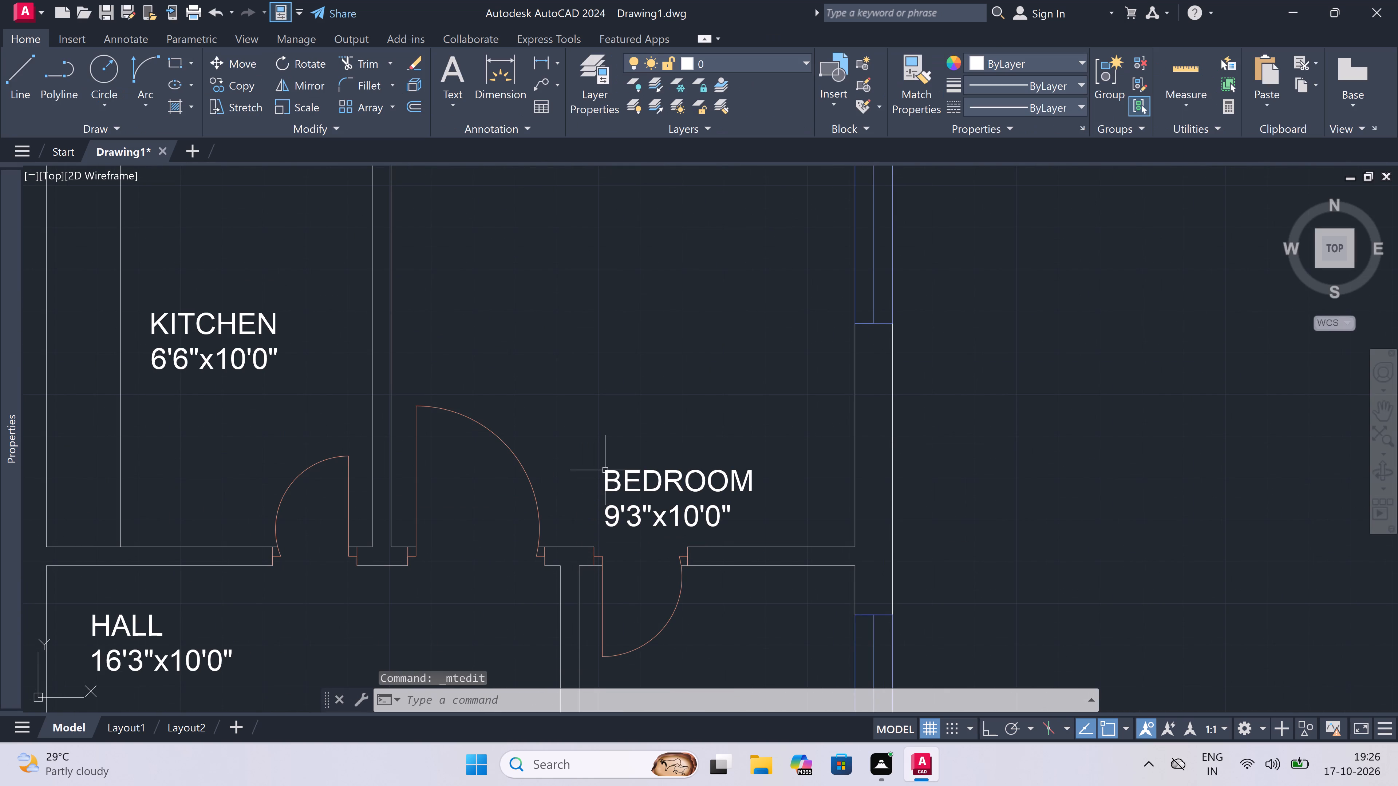
Move the TOILET label of the third plan from the top, east column, north and clear of the toilet's south wall.
{"action": "scroll", "coordinate": [605, 470], "scroll_direction": "down", "scroll_amount": 3}
{"action": "scroll", "coordinate": [608, 595], "scroll_direction": "up", "scroll_amount": 2}
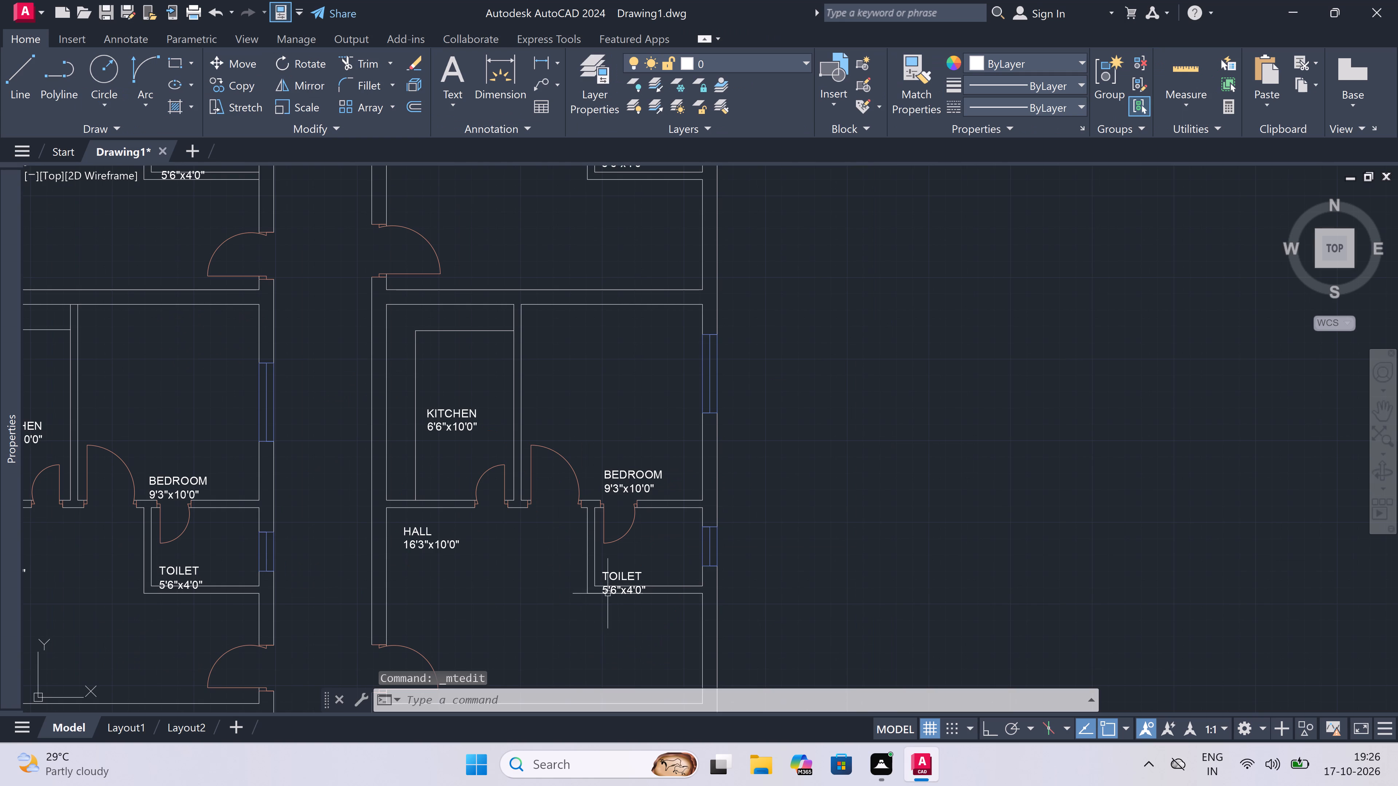
{"action": "scroll", "coordinate": [610, 558], "scroll_direction": "up", "scroll_amount": 1}
{"action": "left_click", "coordinate": [595, 525]}
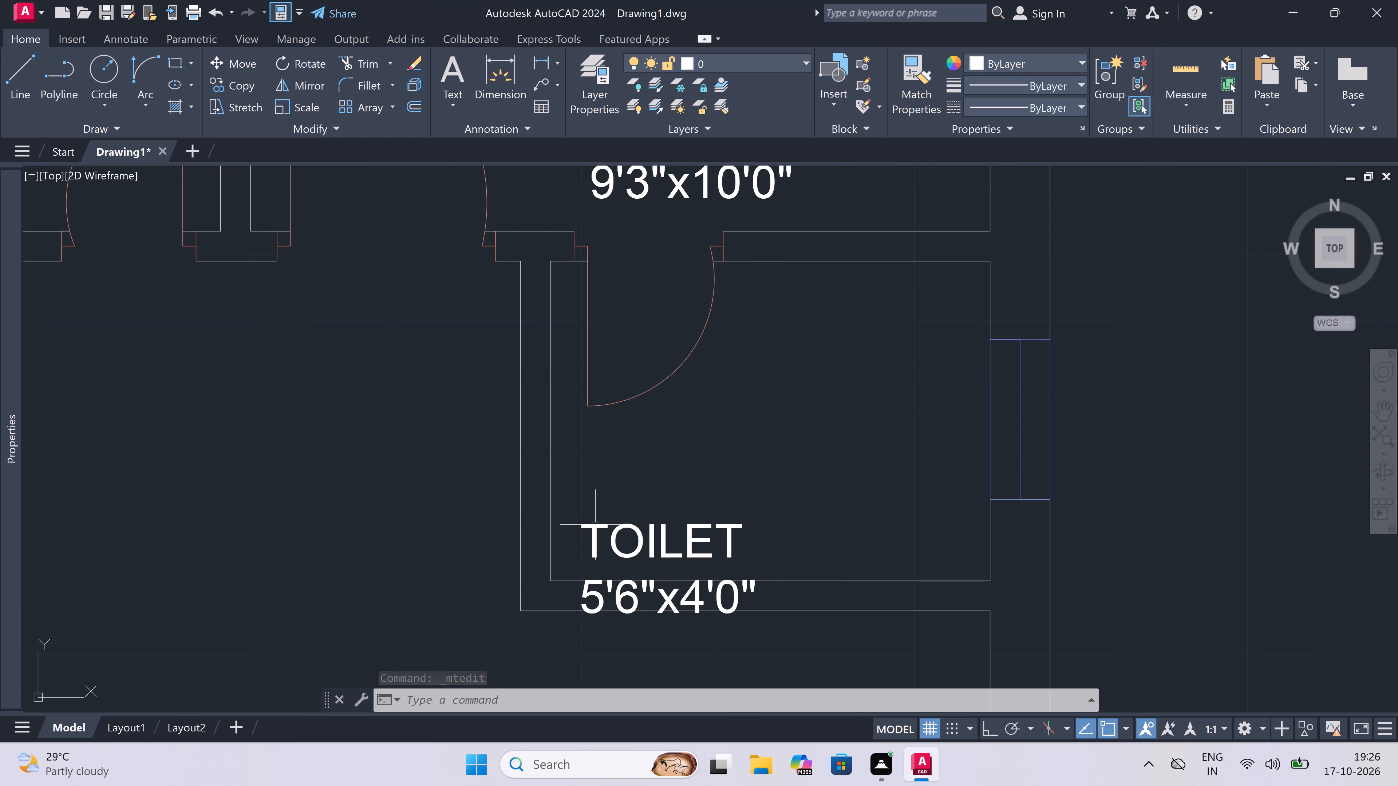
{"action": "left_click", "coordinate": [583, 525]}
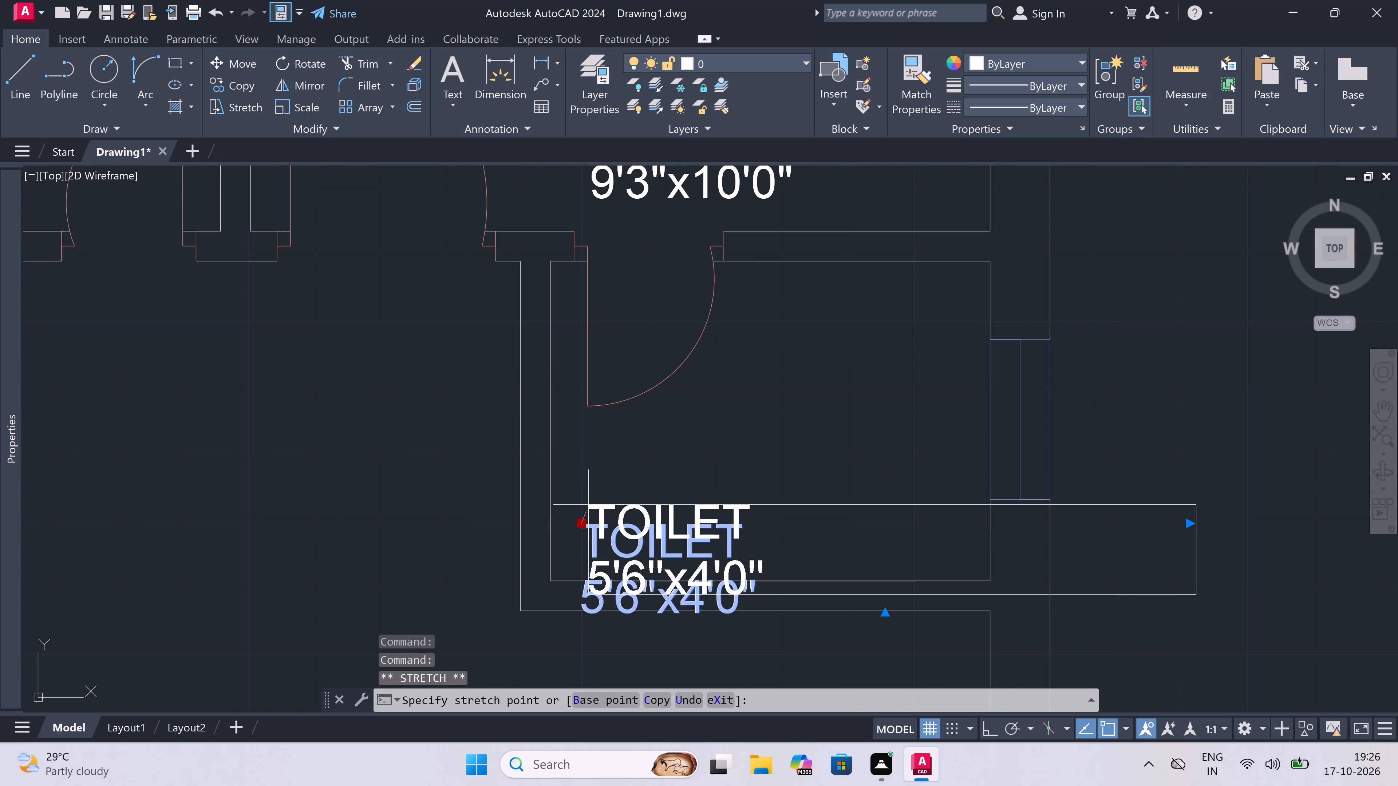
{"action": "left_click", "coordinate": [593, 482]}
{"action": "key", "text": "Escape"}
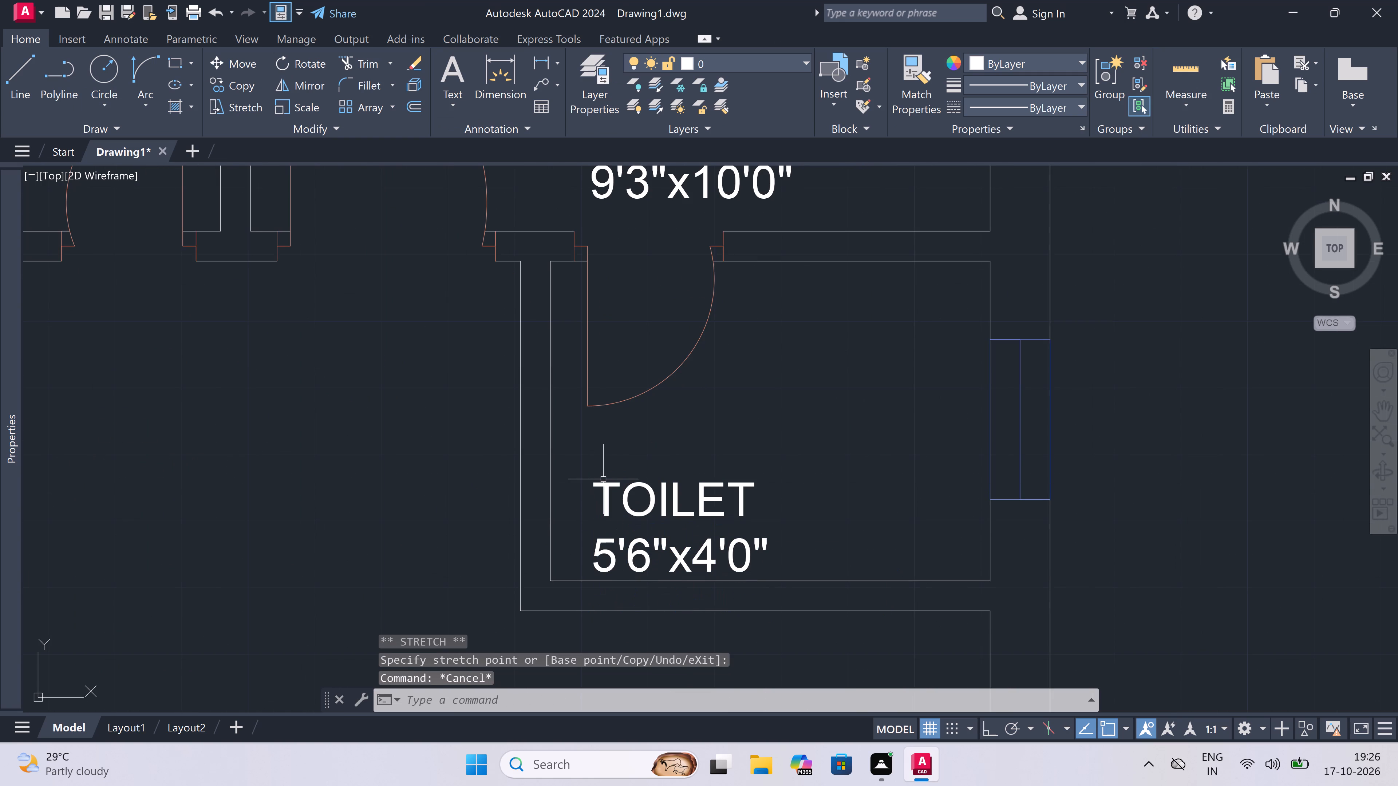
{"action": "scroll", "coordinate": [570, 453], "scroll_direction": "down", "scroll_amount": 7}
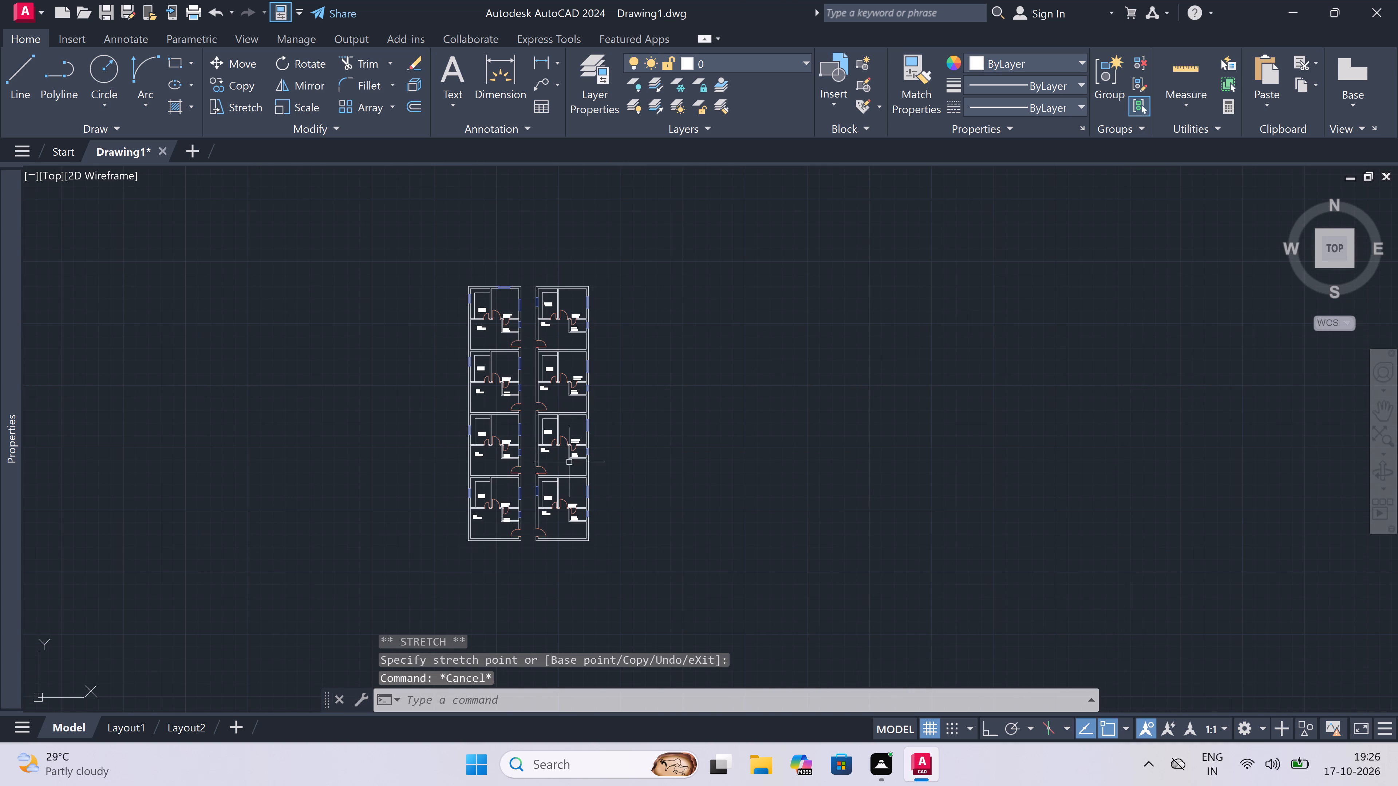
Move the BEDROOM label of the bottom plan, east column, northeast and clear of the bedroom's south wall.
{"action": "scroll", "coordinate": [565, 528], "scroll_direction": "up", "scroll_amount": 3}
{"action": "scroll", "coordinate": [590, 396], "scroll_direction": "up", "scroll_amount": 2}
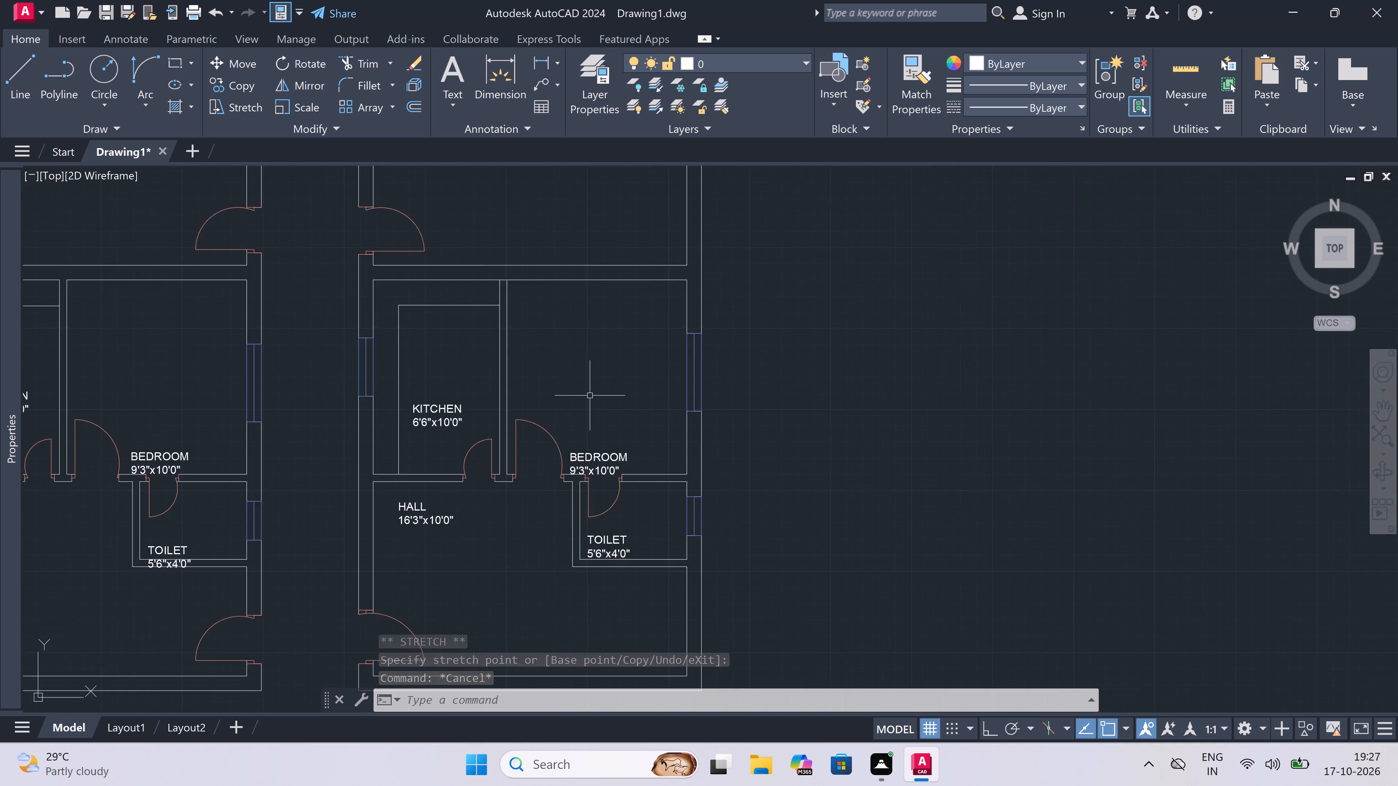
{"action": "scroll", "coordinate": [572, 496], "scroll_direction": "up", "scroll_amount": 2}
{"action": "left_click", "coordinate": [570, 491]}
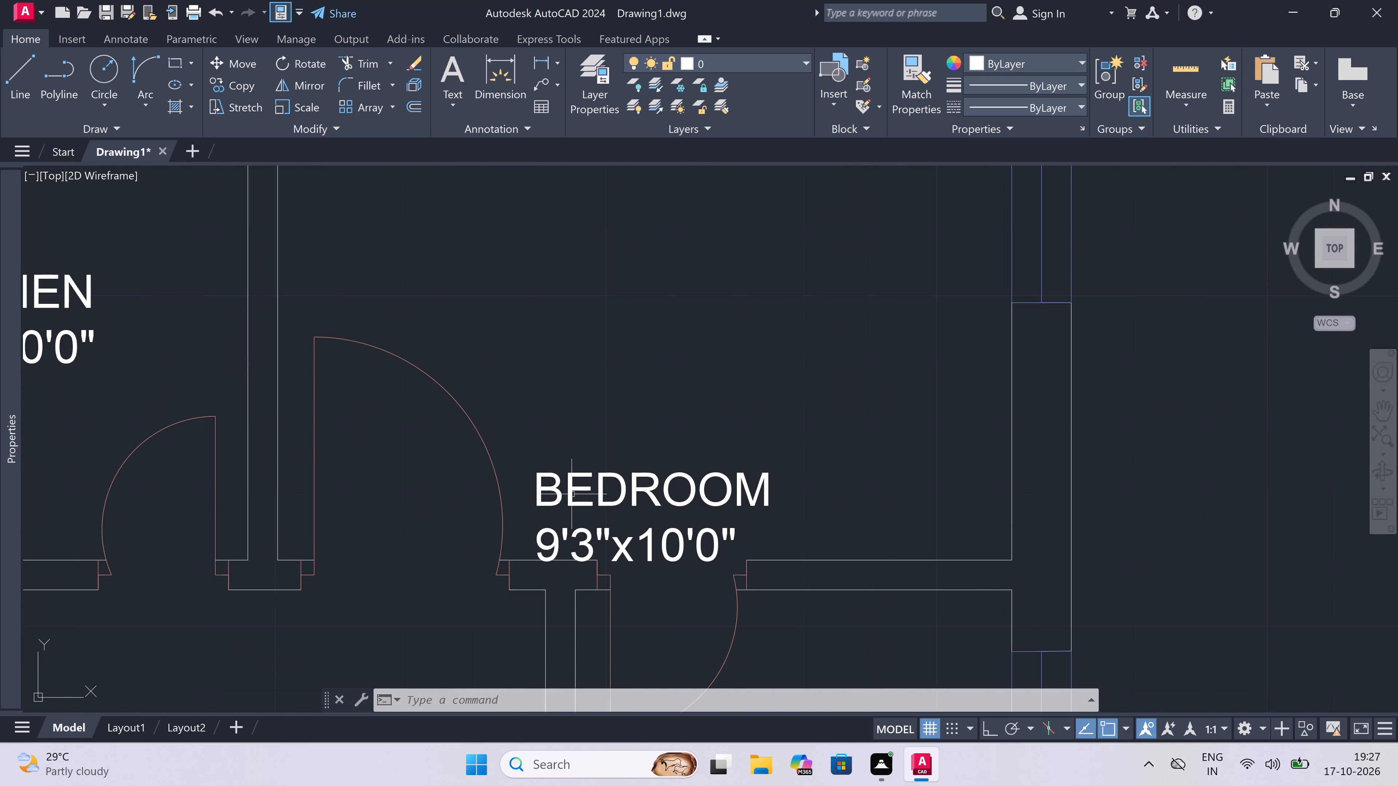
{"action": "triple_click", "coordinate": [536, 467]}
{"action": "left_click", "coordinate": [535, 470]}
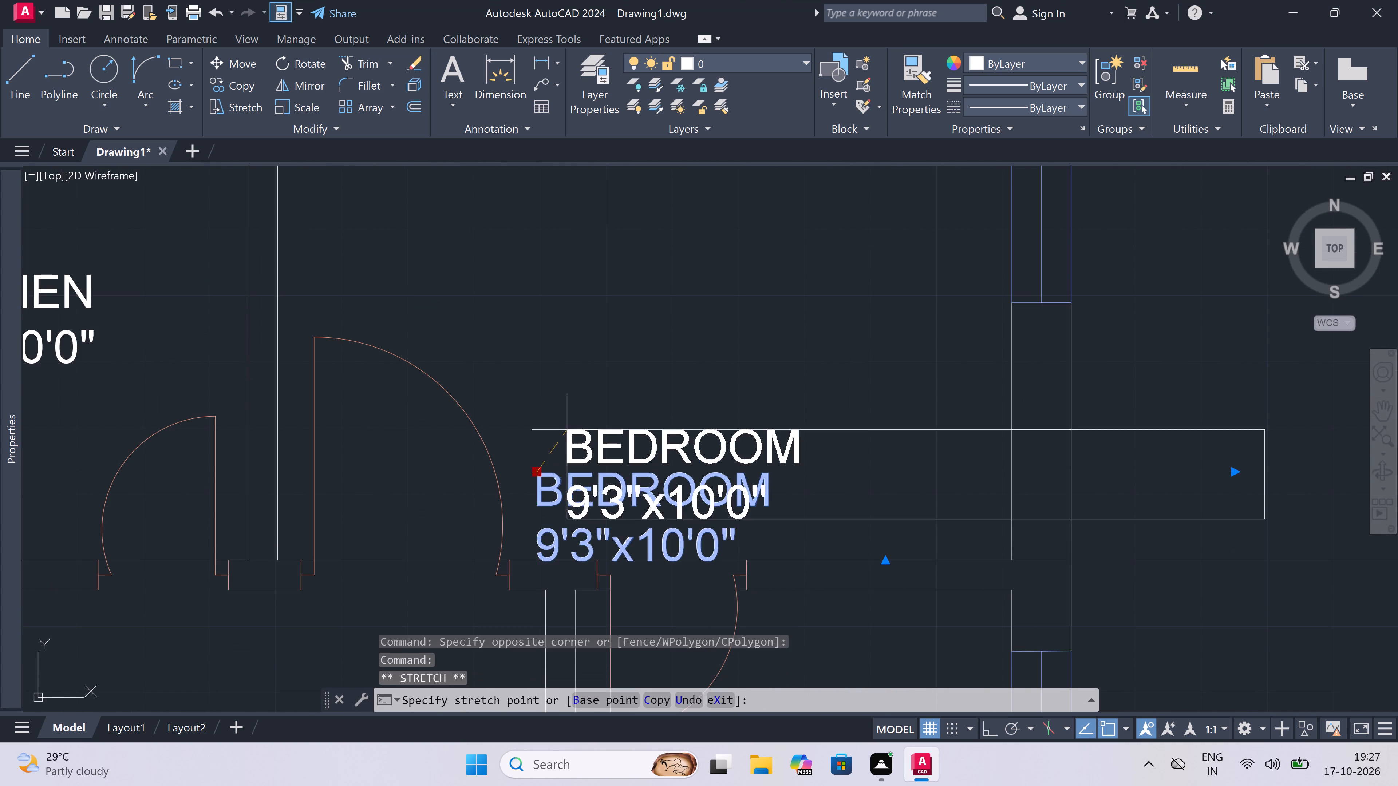
{"action": "double_click", "coordinate": [567, 430]}
{"action": "key", "text": "Escape"}
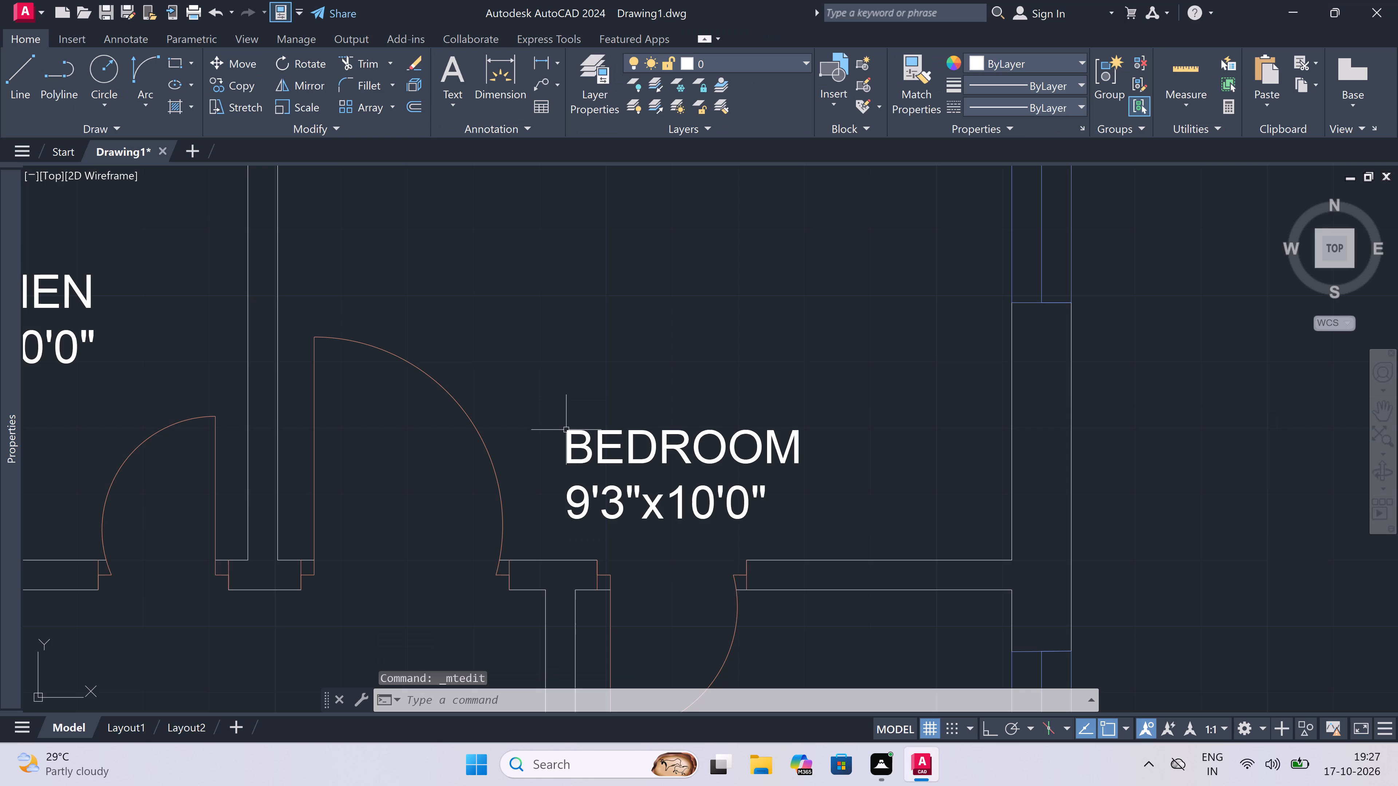
Move the TOILET label of the bottom plan, west column, north and clear of the toilet's south wall.
{"action": "scroll", "coordinate": [569, 435], "scroll_direction": "down", "scroll_amount": 4}
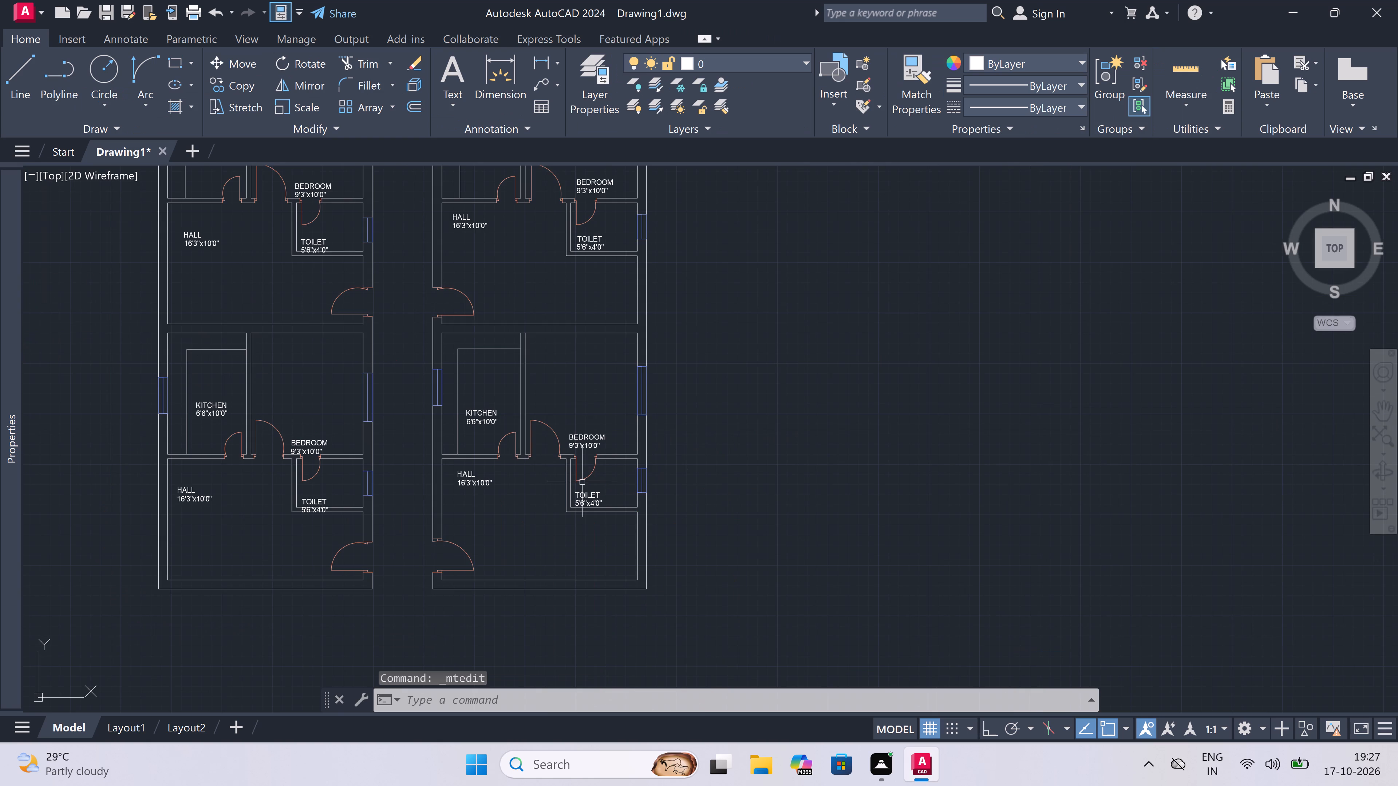
{"action": "scroll", "coordinate": [578, 500], "scroll_direction": "up", "scroll_amount": 3}
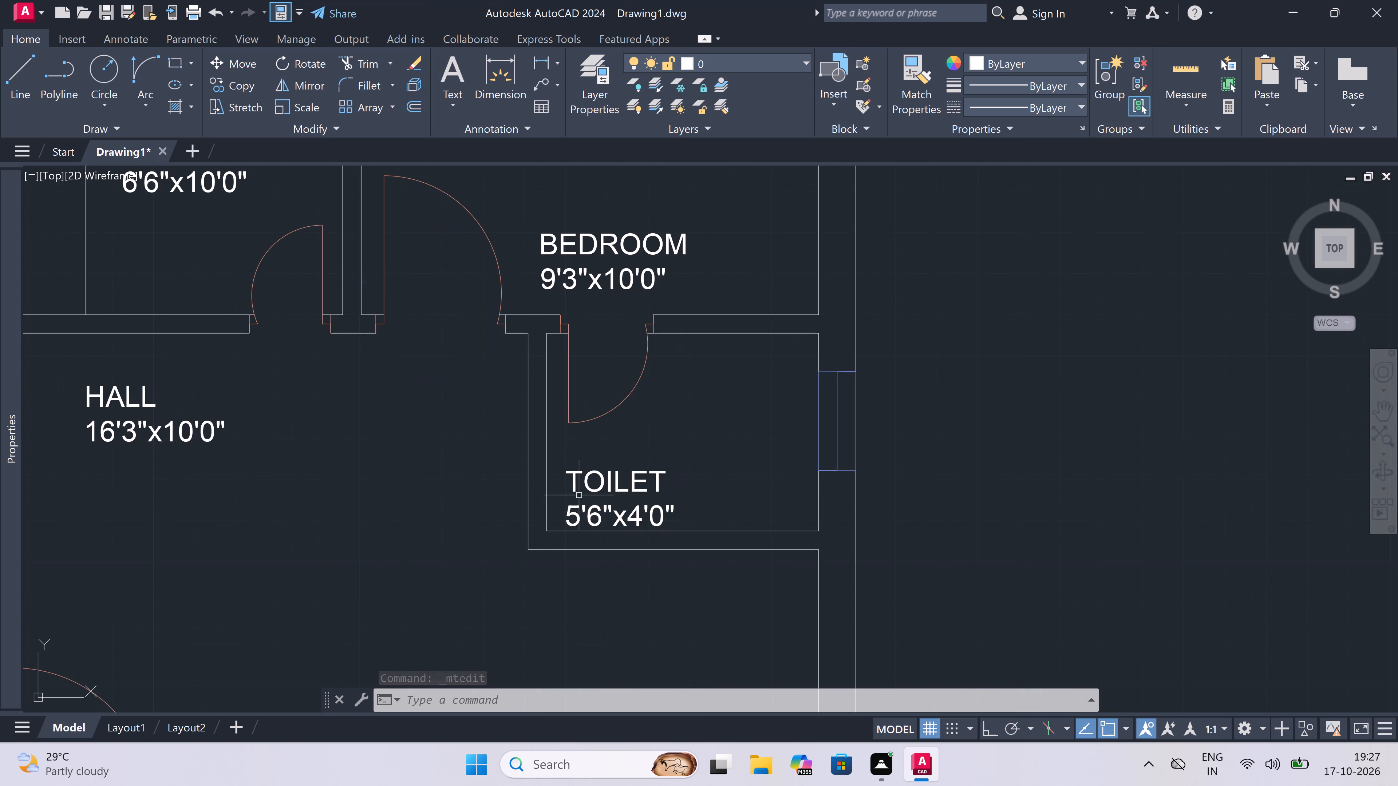
{"action": "scroll", "coordinate": [579, 495], "scroll_direction": "down", "scroll_amount": 4}
{"action": "scroll", "coordinate": [243, 447], "scroll_direction": "up", "scroll_amount": 2}
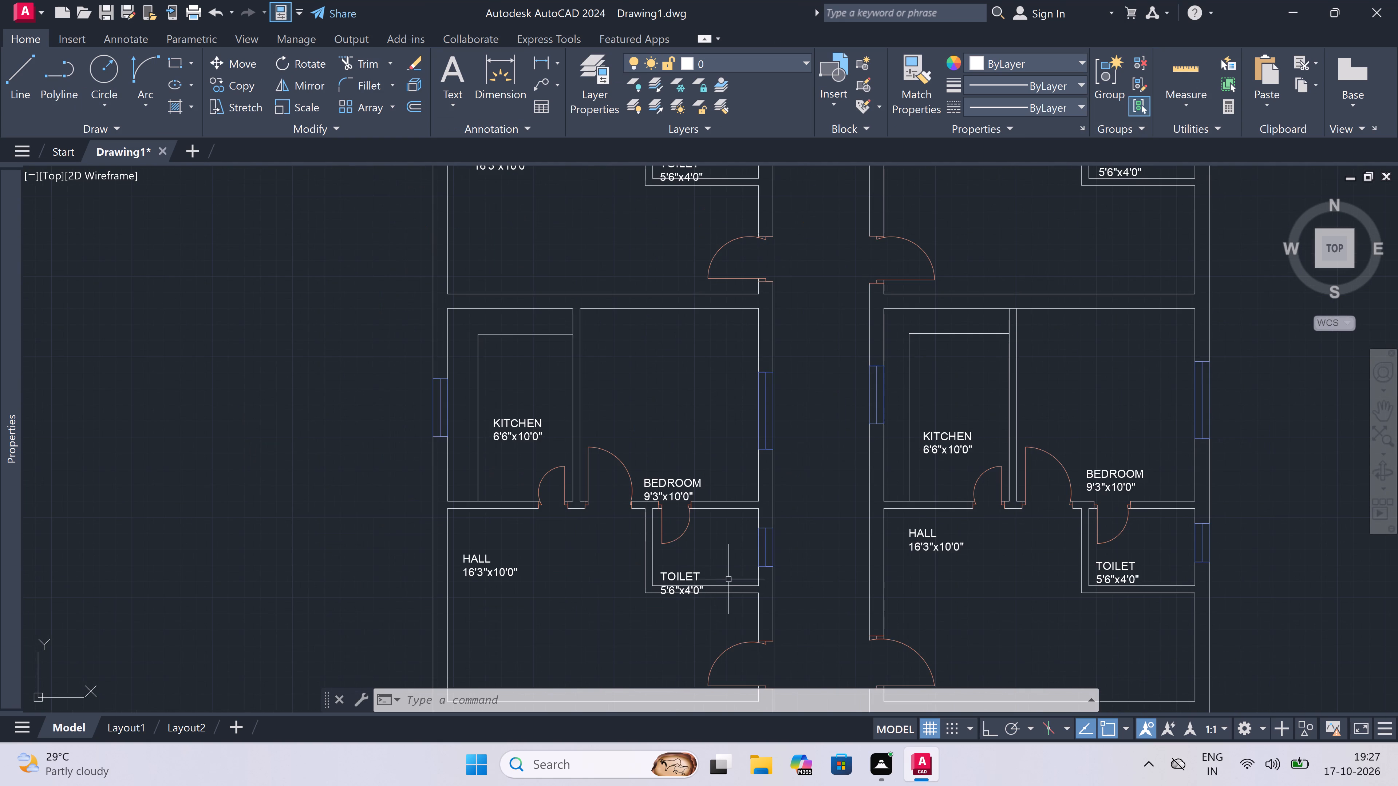
{"action": "scroll", "coordinate": [674, 573], "scroll_direction": "up", "scroll_amount": 2}
{"action": "left_click", "coordinate": [651, 578]}
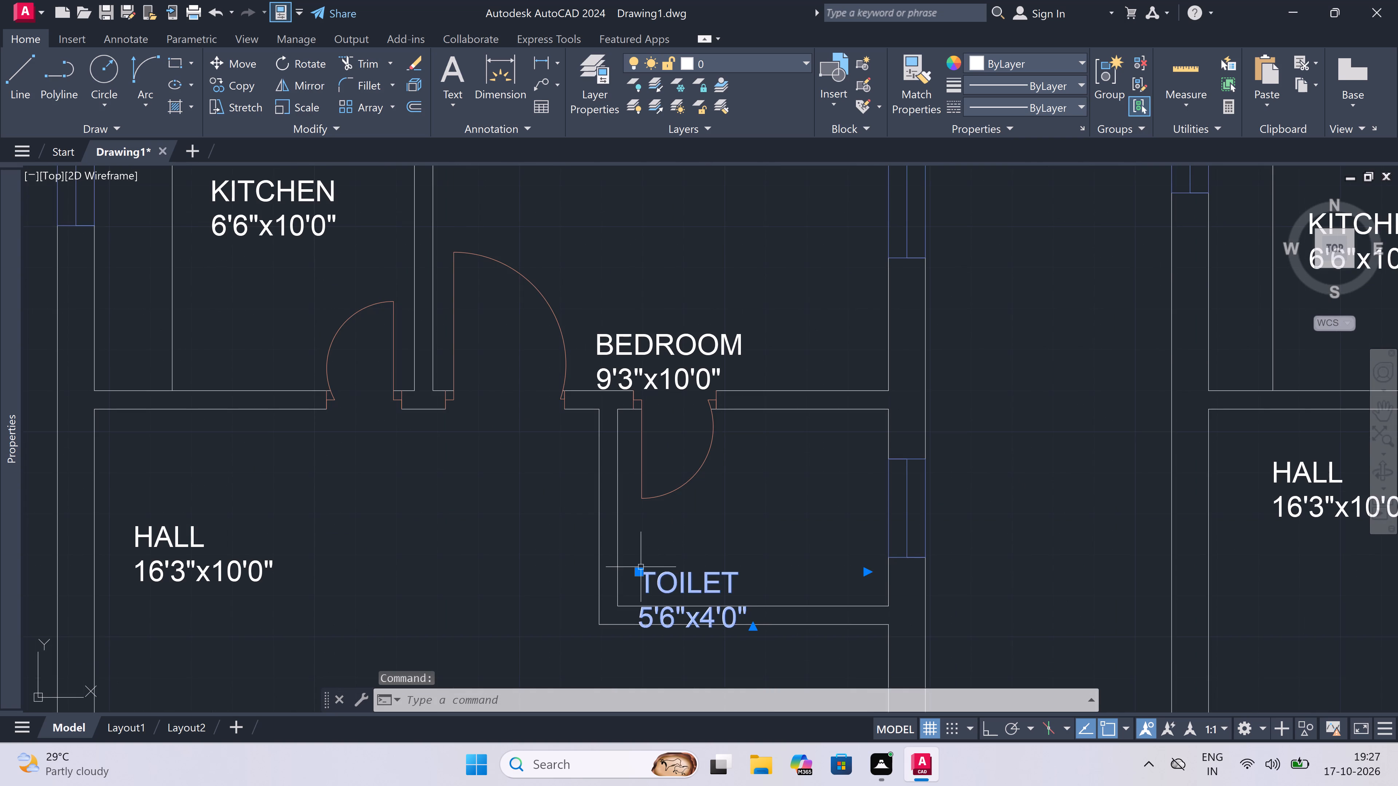
{"action": "double_click", "coordinate": [640, 568]}
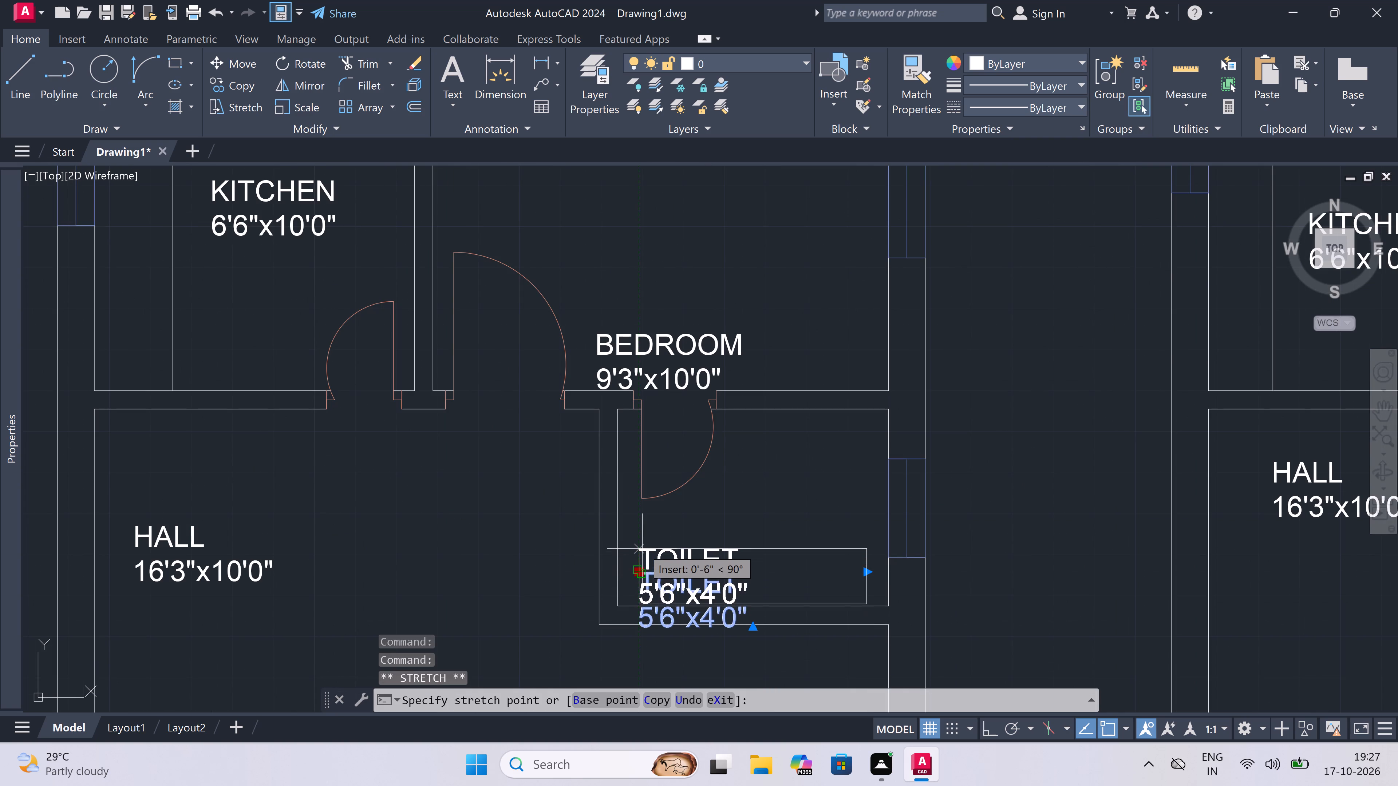
{"action": "left_click", "coordinate": [643, 536]}
{"action": "key", "text": "Escape"}
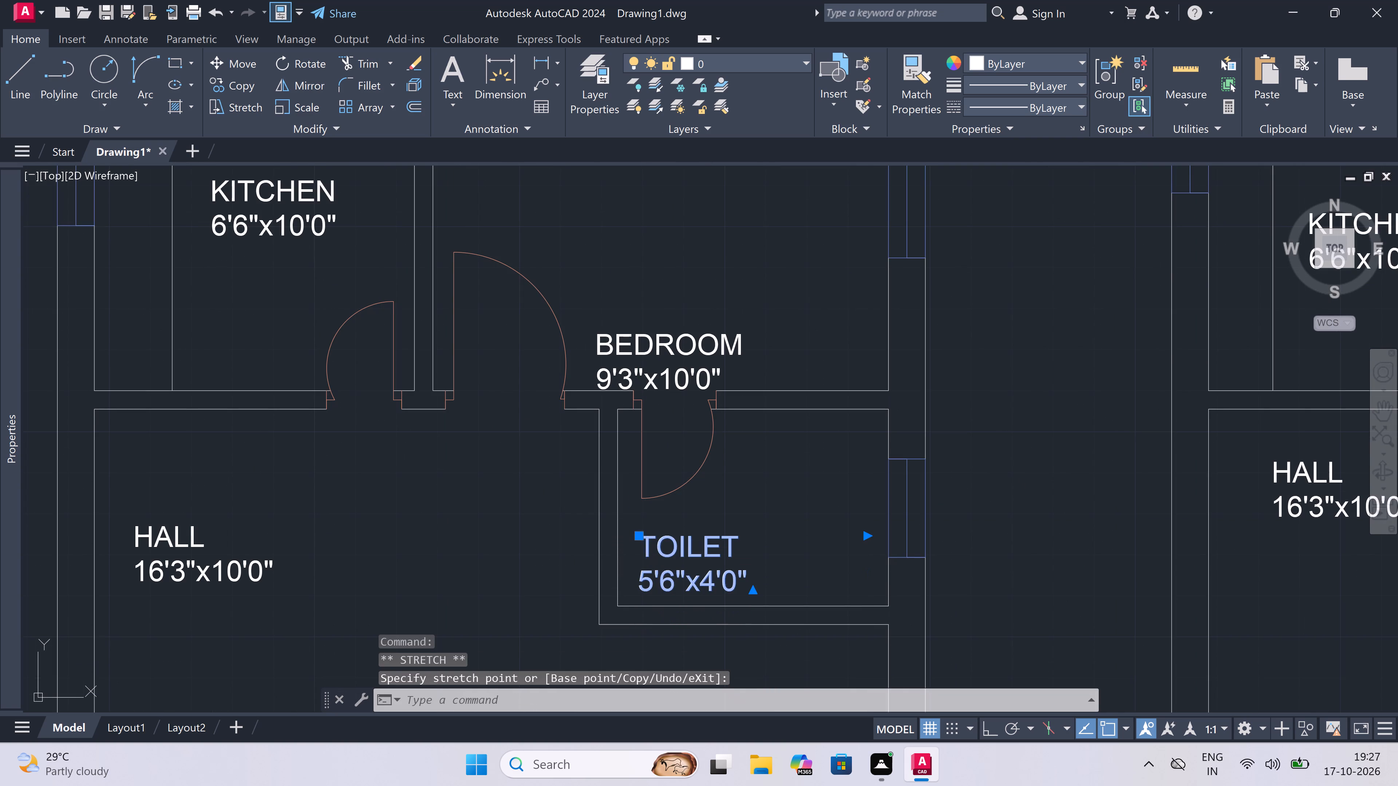
Move the BEDROOM label of the bottom plan, west column, northeast and clear of the bedroom's south wall.
{"action": "scroll", "coordinate": [646, 535], "scroll_direction": "down", "scroll_amount": 2}
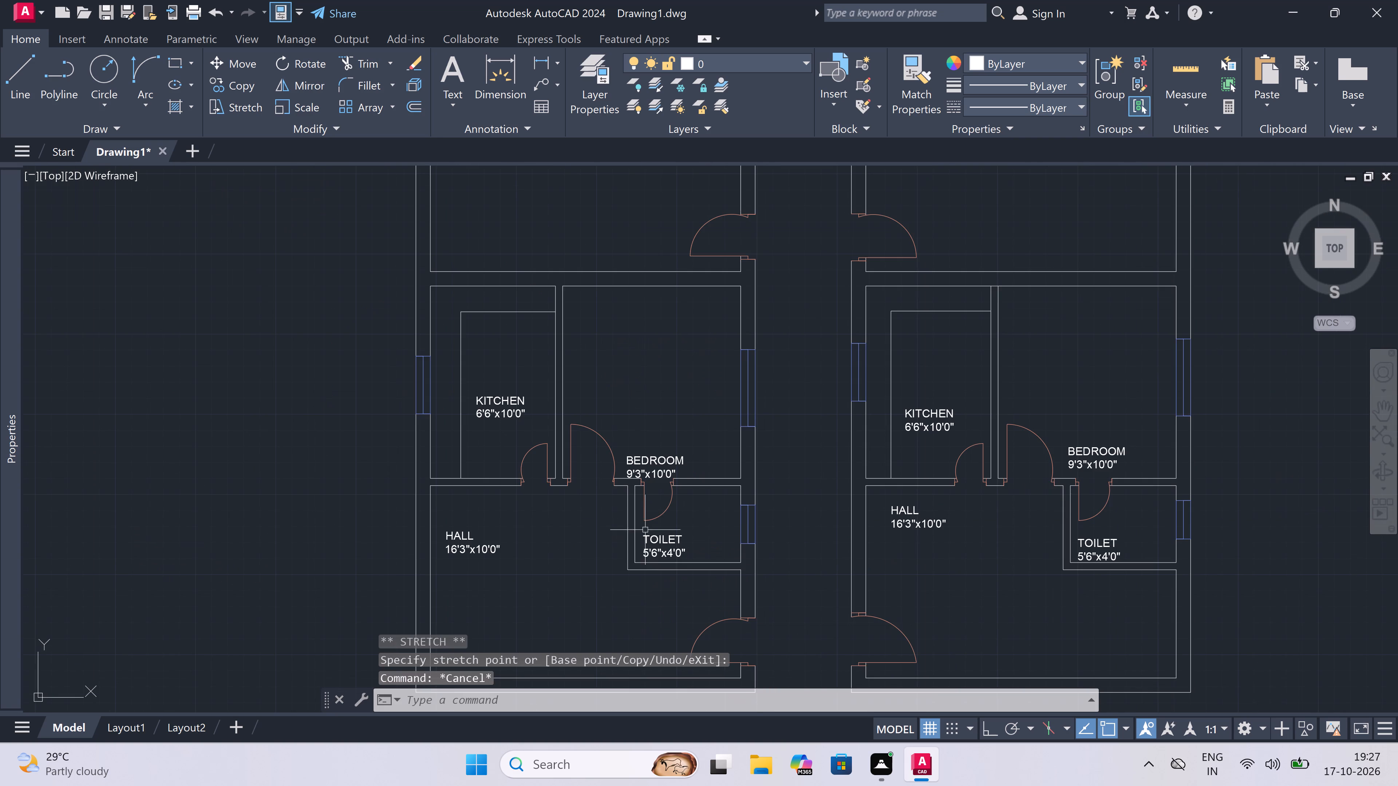
{"action": "scroll", "coordinate": [658, 450], "scroll_direction": "up", "scroll_amount": 3}
{"action": "left_click", "coordinate": [634, 474]}
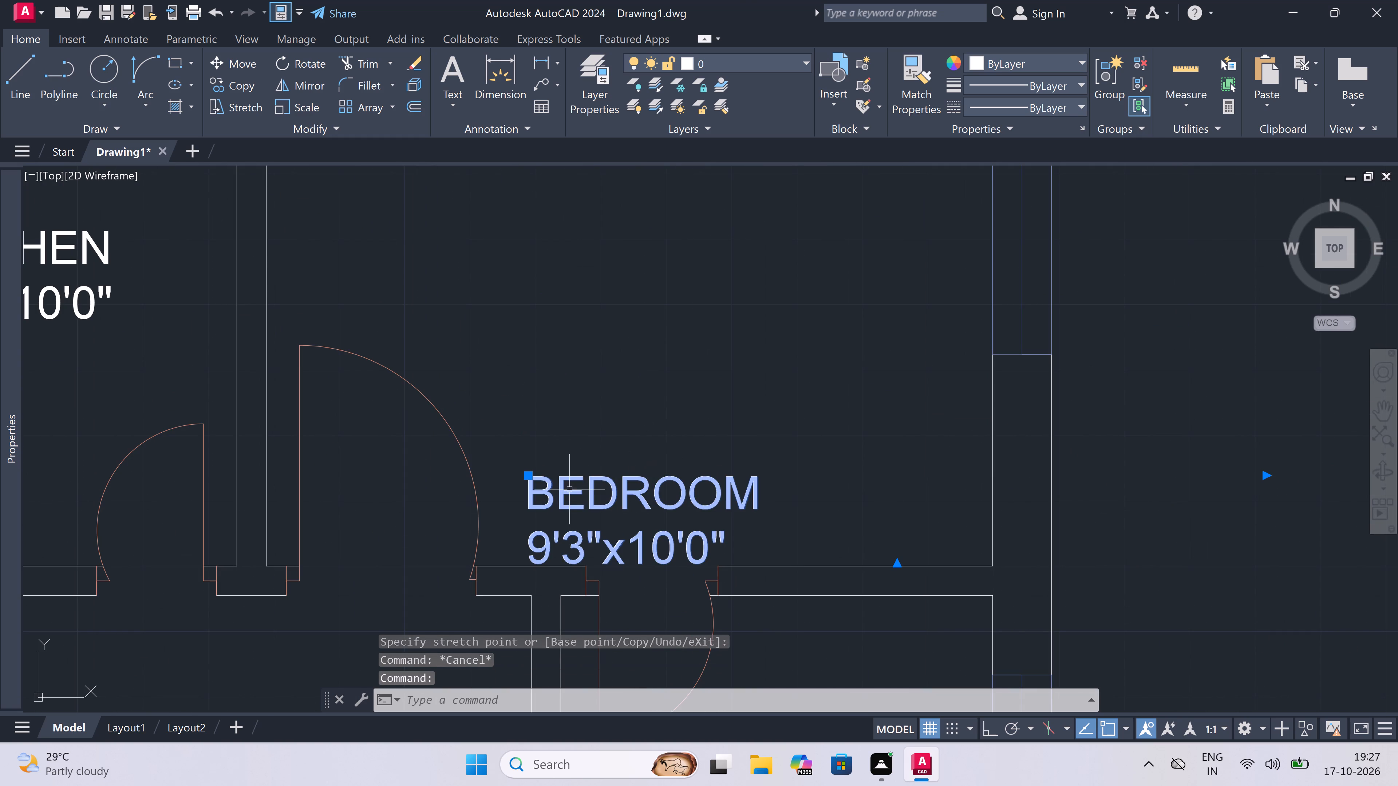
{"action": "left_click", "coordinate": [526, 476]}
{"action": "double_click", "coordinate": [641, 455]}
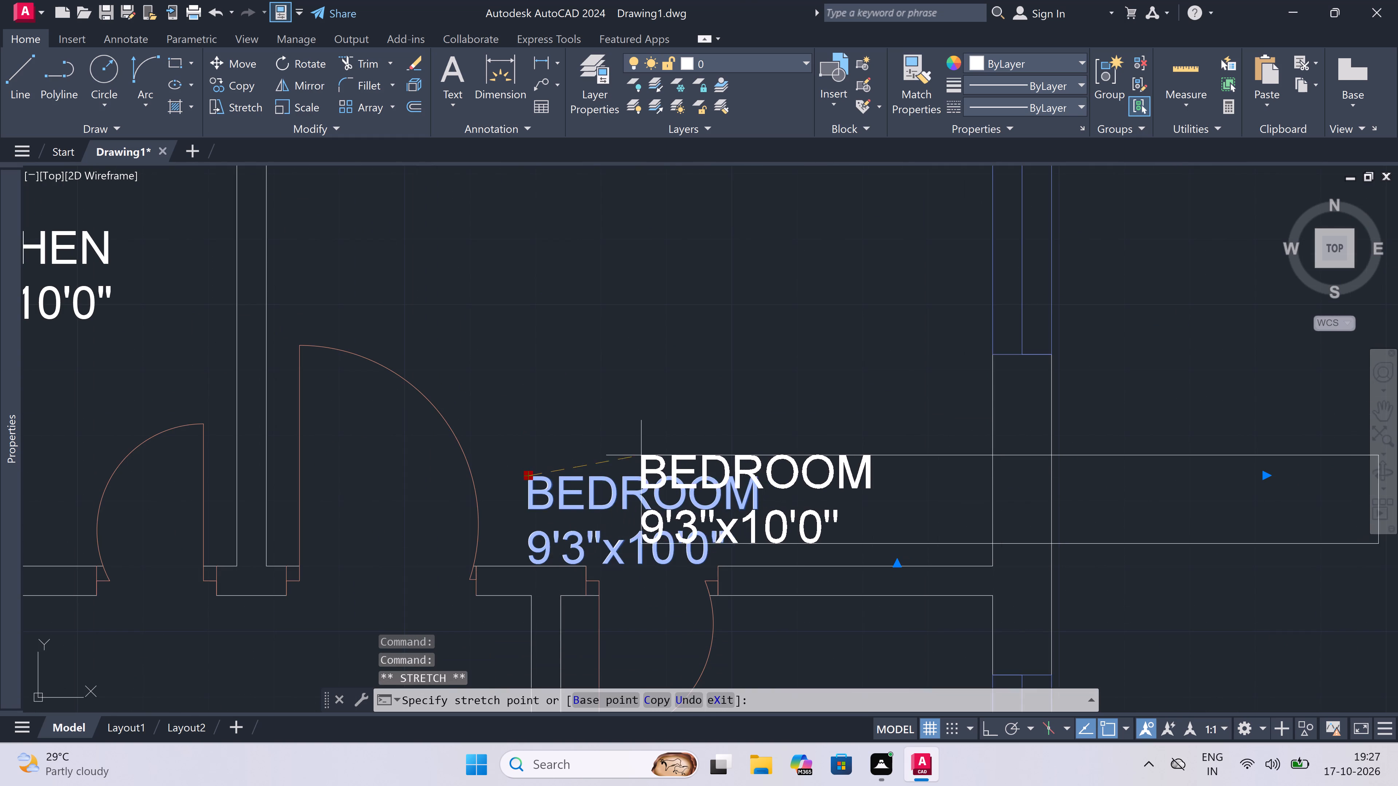
{"action": "key", "text": "Escape"}
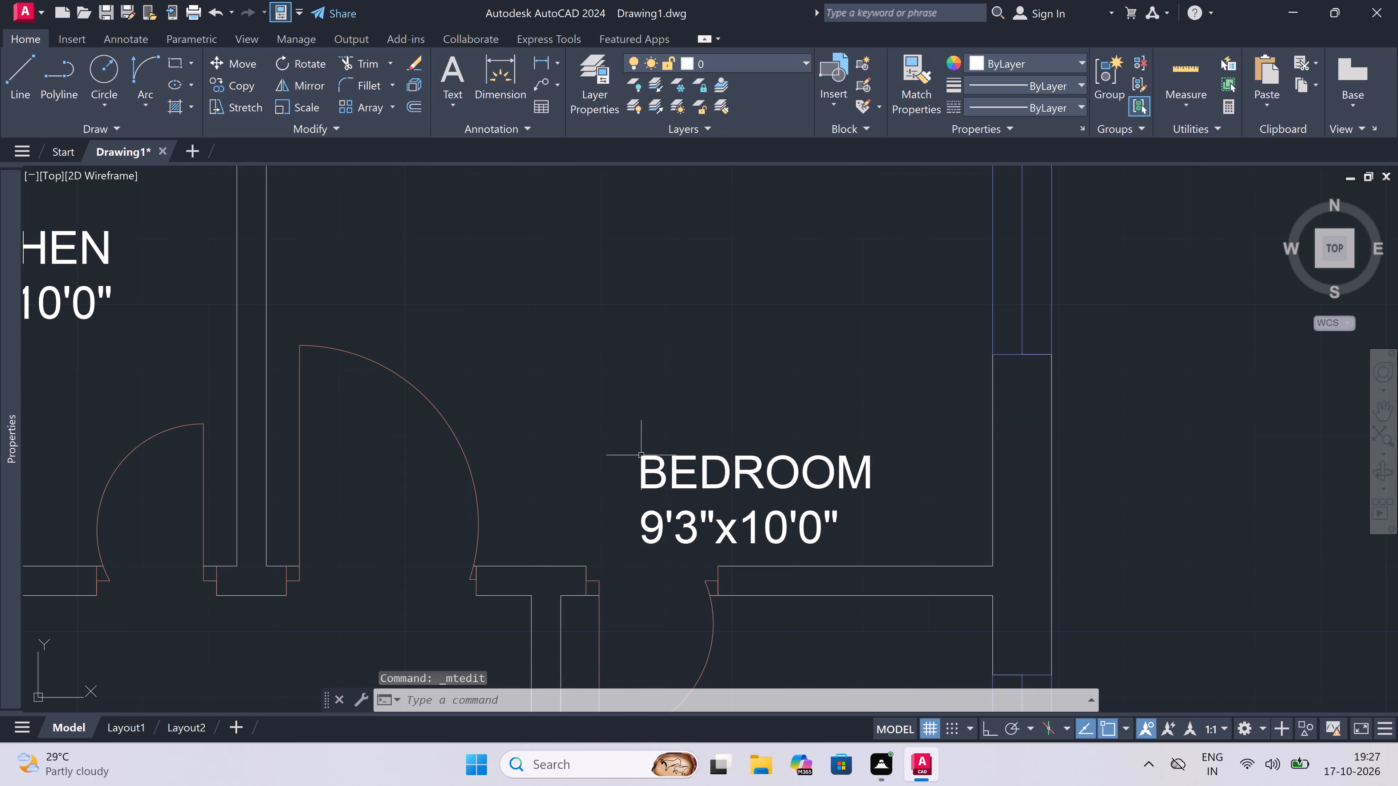
Move the BEDROOM label of the third plan from the top, west column, straight east within the bedroom.
{"action": "scroll", "coordinate": [605, 498], "scroll_direction": "down", "scroll_amount": 8}
{"action": "scroll", "coordinate": [608, 465], "scroll_direction": "up", "scroll_amount": 3}
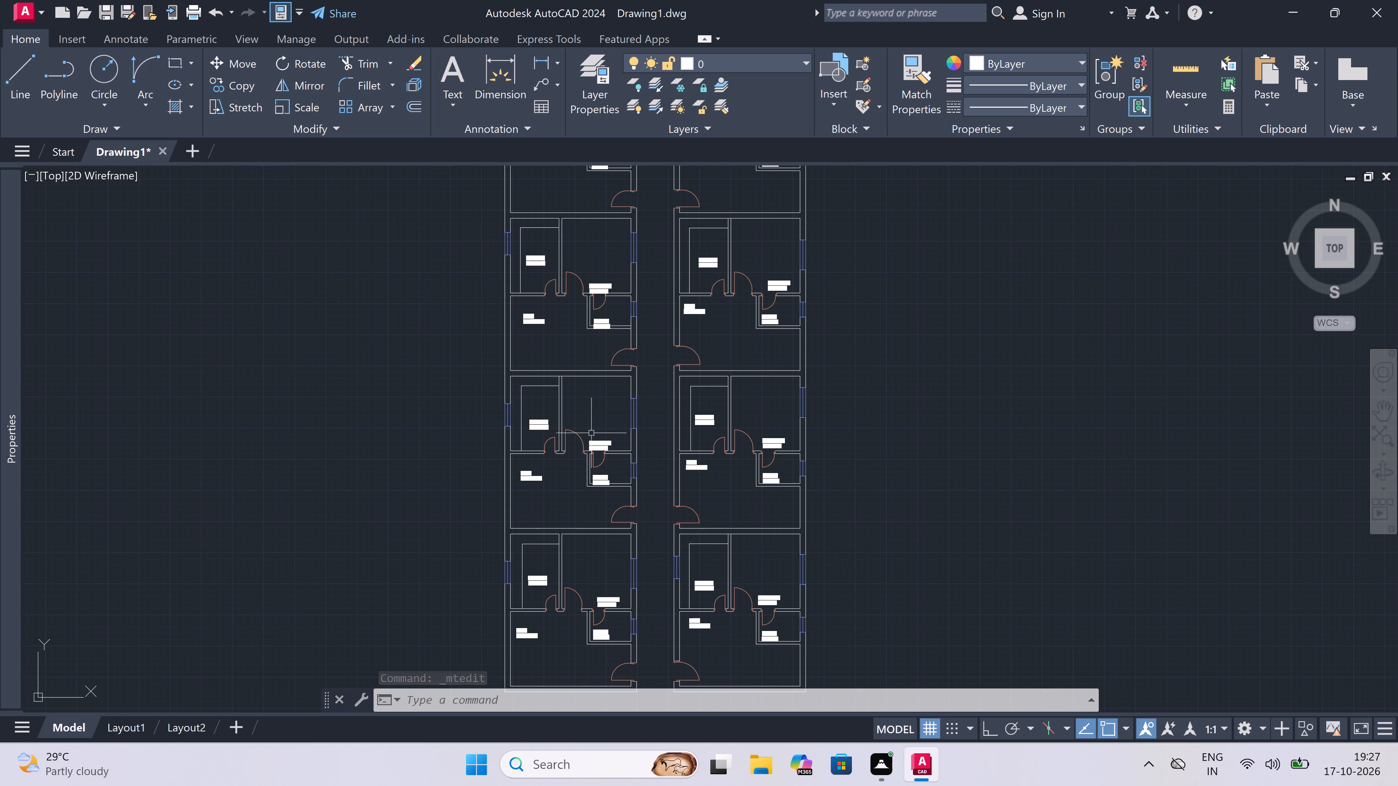
{"action": "scroll", "coordinate": [591, 433], "scroll_direction": "up", "scroll_amount": 3}
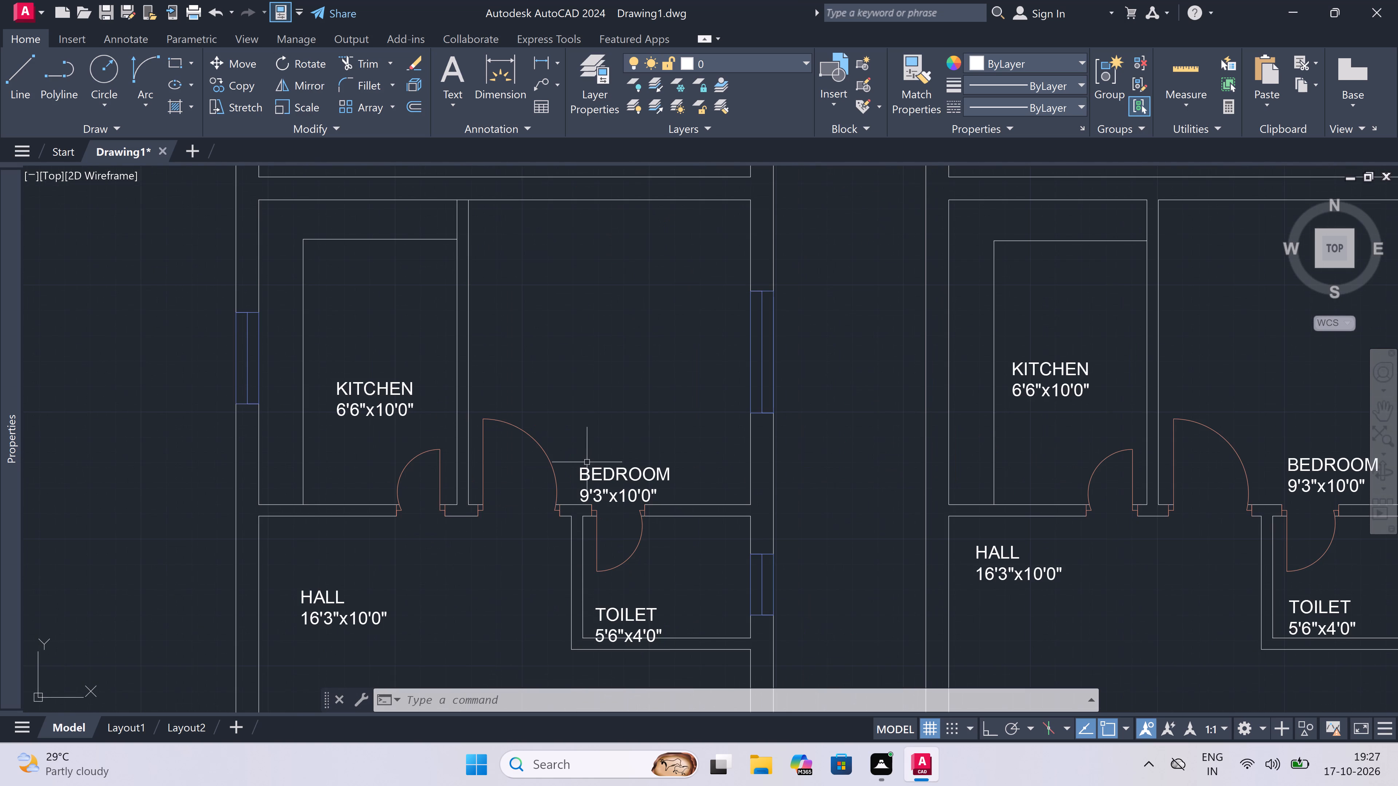
{"action": "left_click", "coordinate": [585, 471]}
{"action": "left_click", "coordinate": [583, 469]}
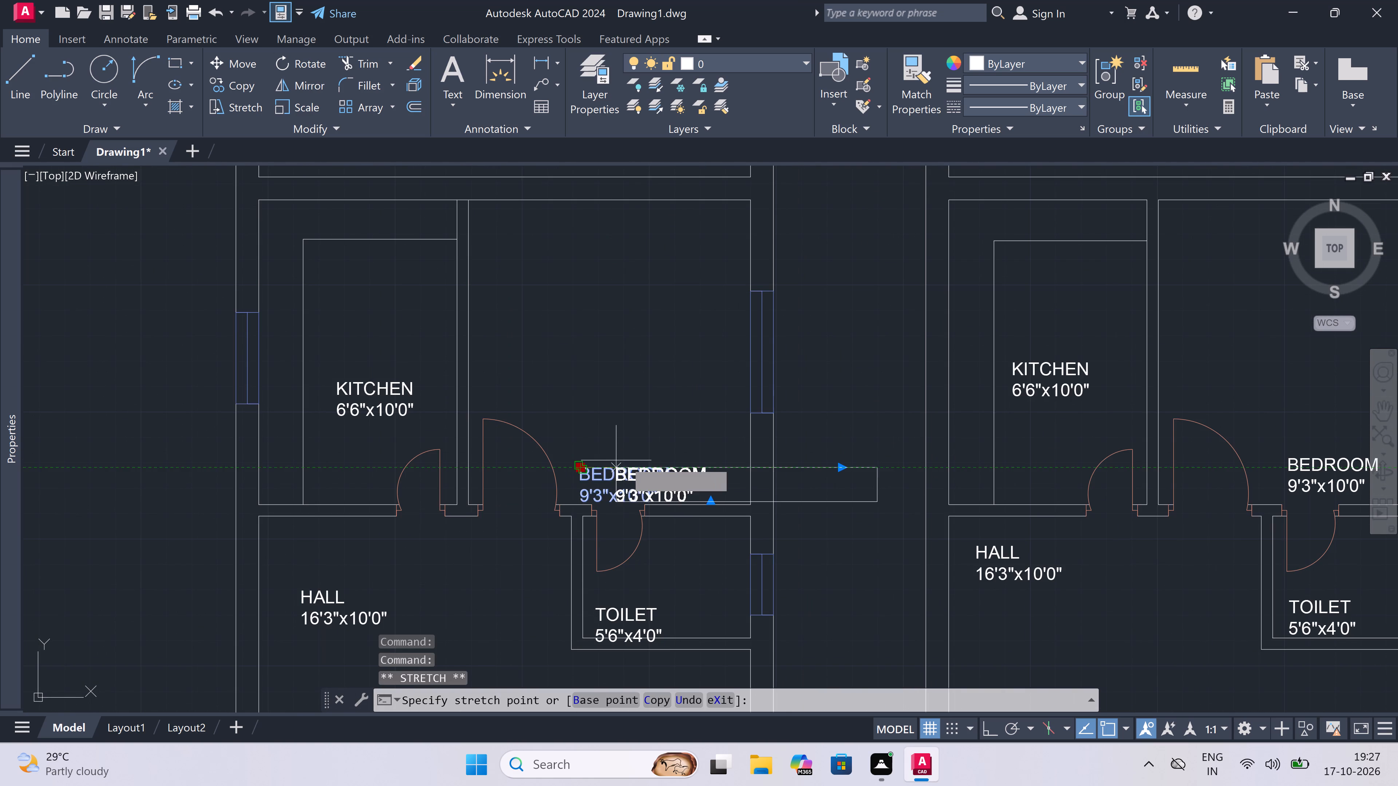
{"action": "left_click", "coordinate": [640, 460]}
{"action": "key", "text": "Escape"}
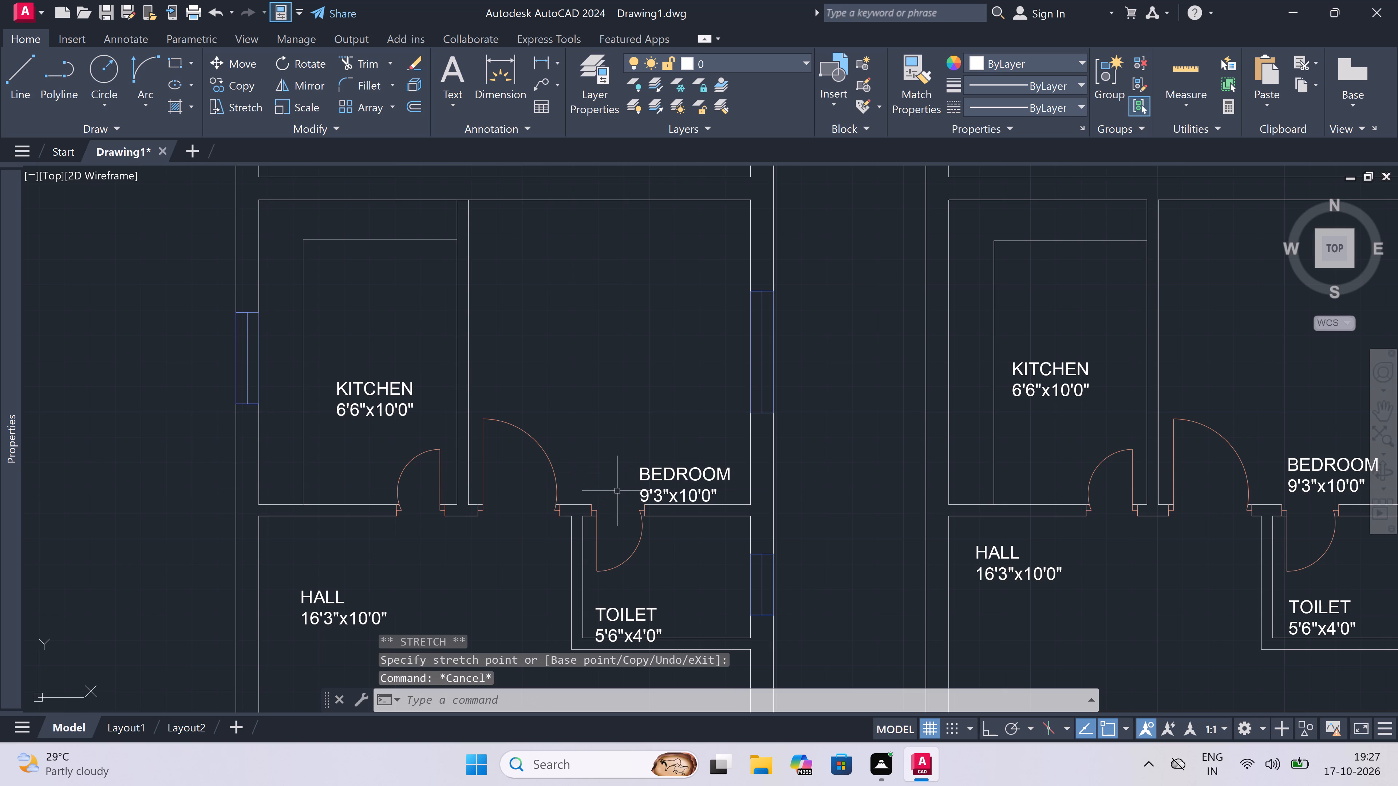
Move the TOILET label of the third plan from the top, west column, northeast and clear of the toilet's south wall.
{"action": "scroll", "coordinate": [507, 663], "scroll_direction": "down", "scroll_amount": 3}
{"action": "scroll", "coordinate": [561, 328], "scroll_direction": "down", "scroll_amount": 4}
{"action": "scroll", "coordinate": [572, 363], "scroll_direction": "up", "scroll_amount": 5}
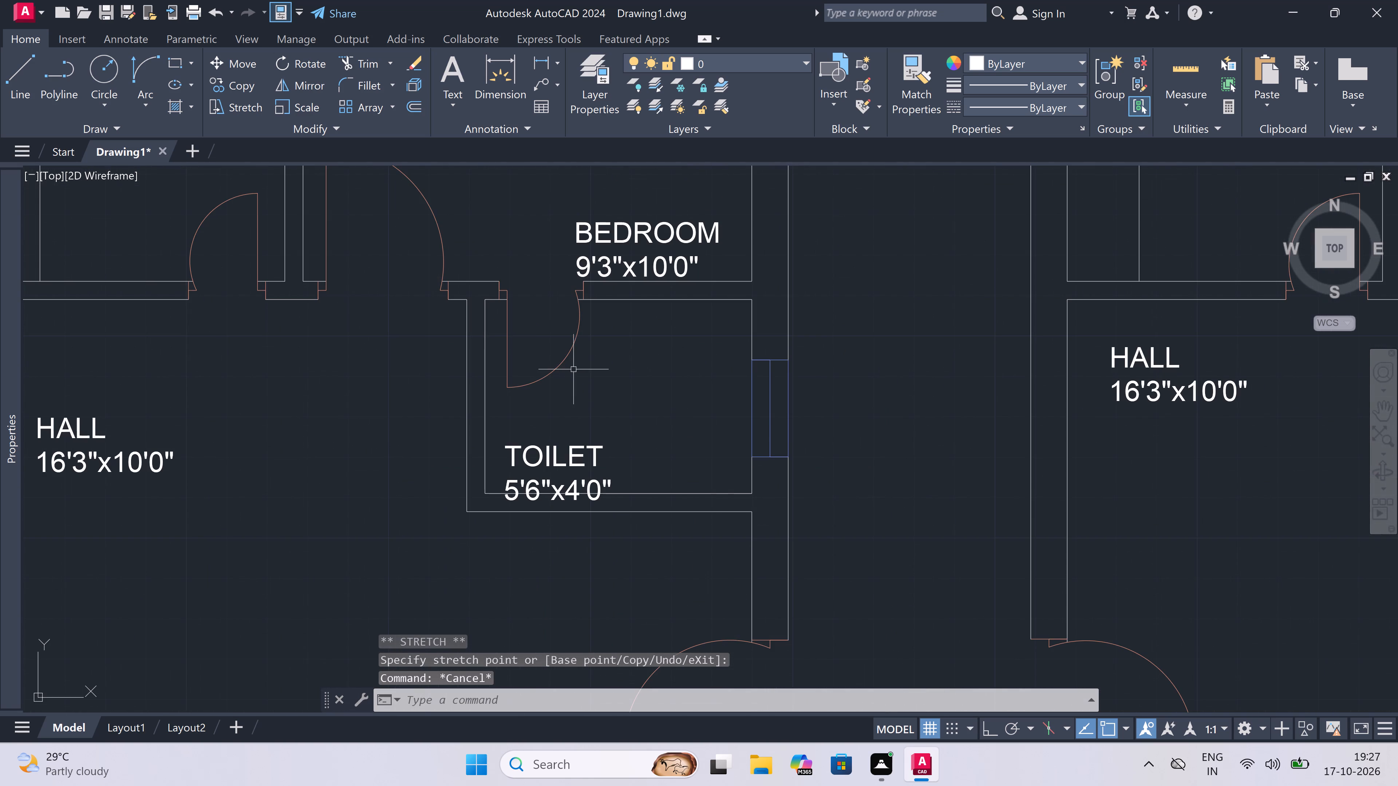
{"action": "scroll", "coordinate": [548, 444], "scroll_direction": "up", "scroll_amount": 1}
{"action": "left_click", "coordinate": [524, 465]}
{"action": "left_click", "coordinate": [503, 463]}
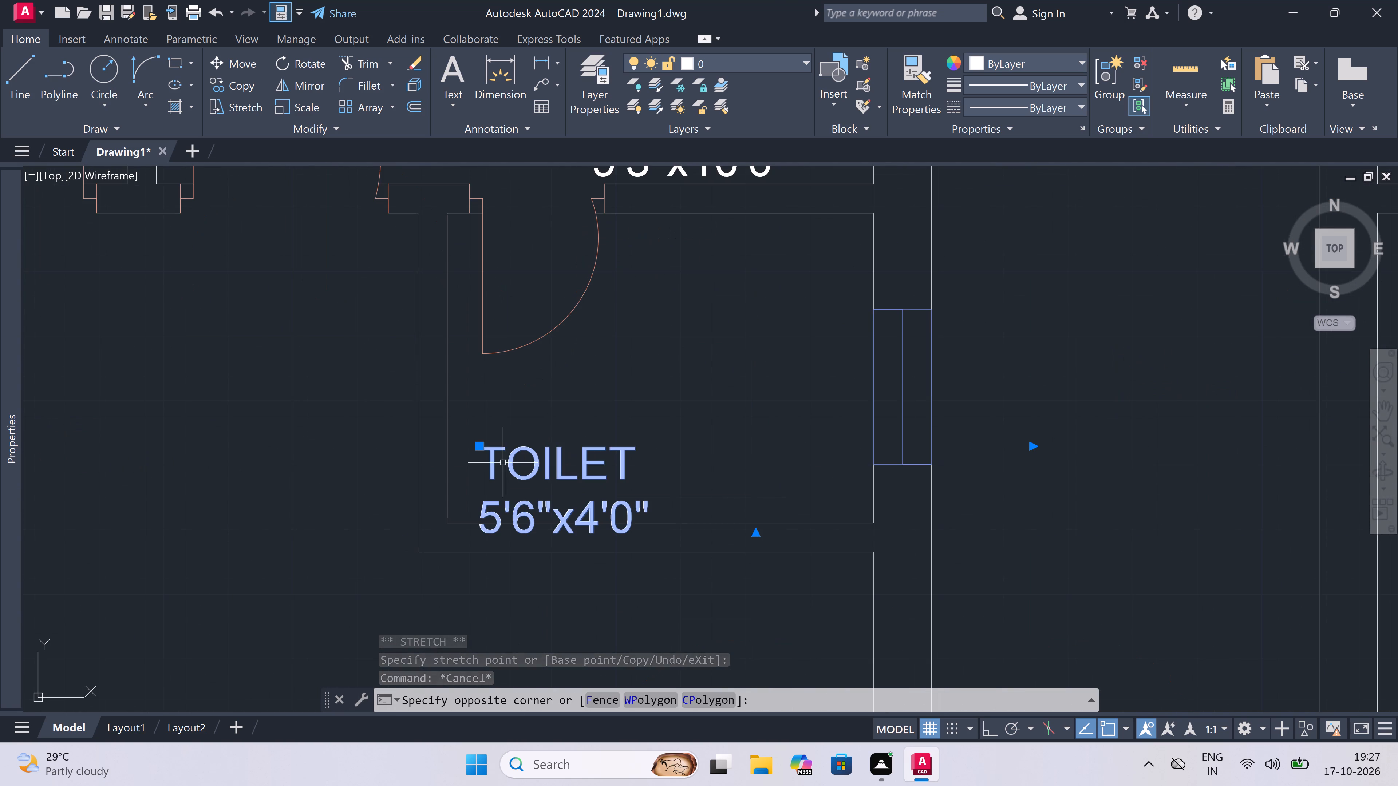
{"action": "left_click", "coordinate": [481, 445]}
{"action": "left_click", "coordinate": [493, 410]}
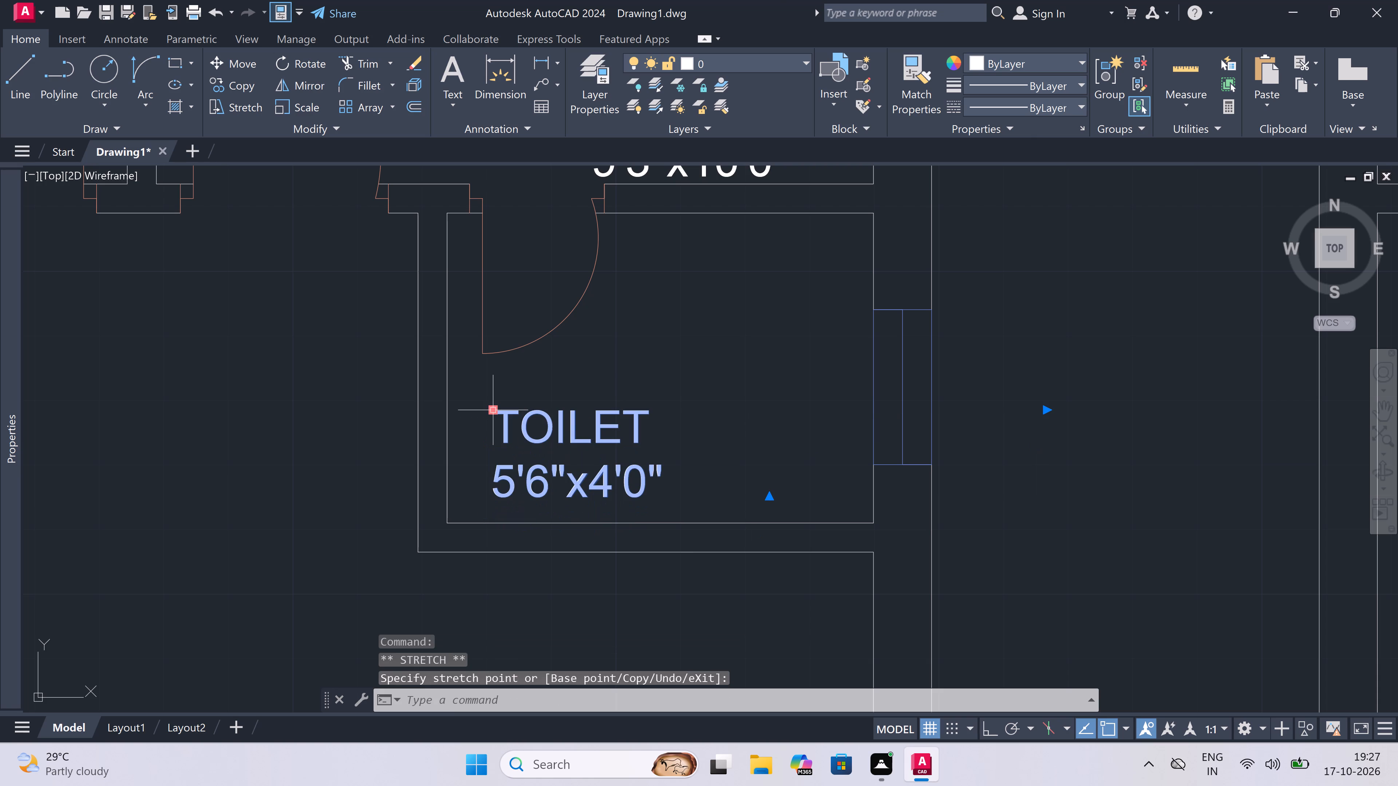
{"action": "key", "text": "Escape"}
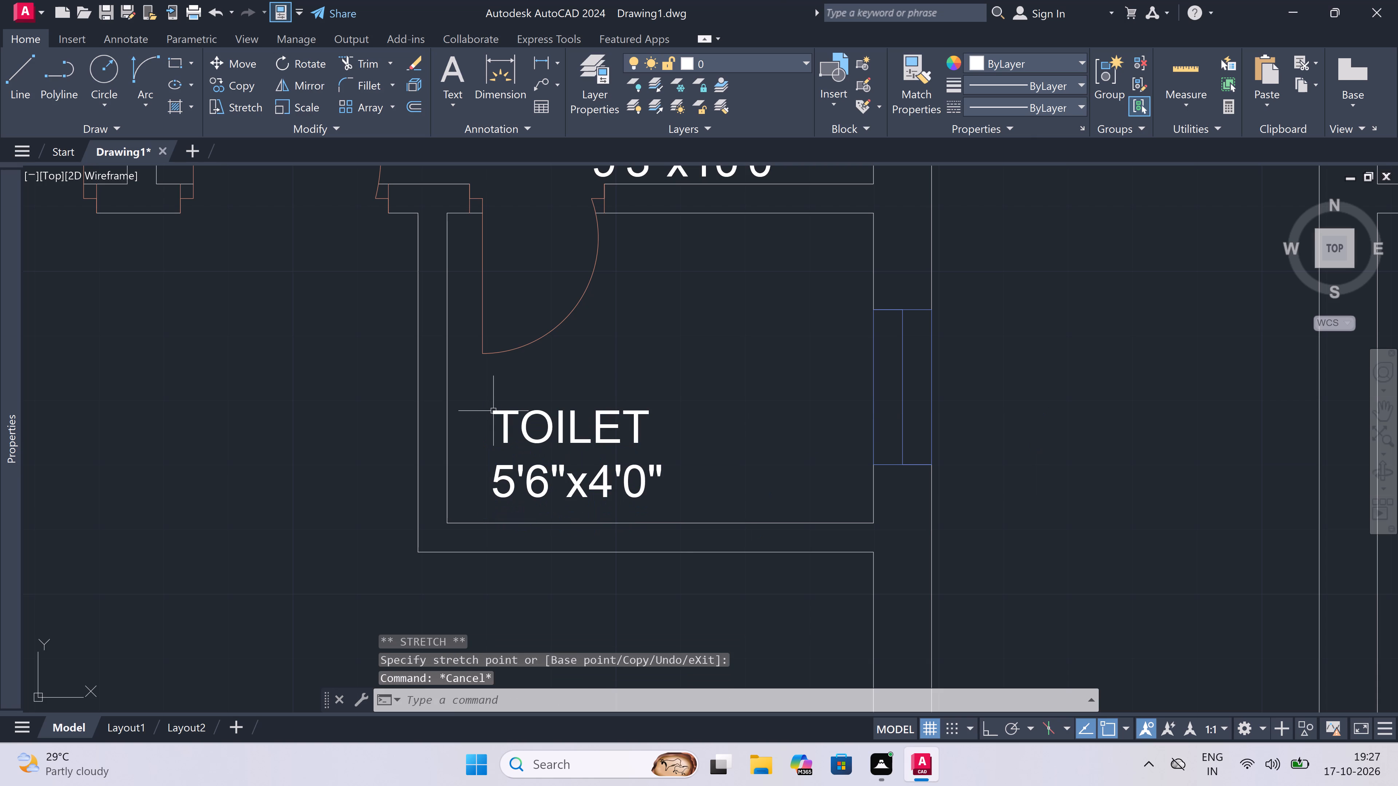
Move the BEDROOM label of the second plan from the top, west column, northeast and clear of the bedroom's south wall.
{"action": "scroll", "coordinate": [495, 450], "scroll_direction": "down", "scroll_amount": 7}
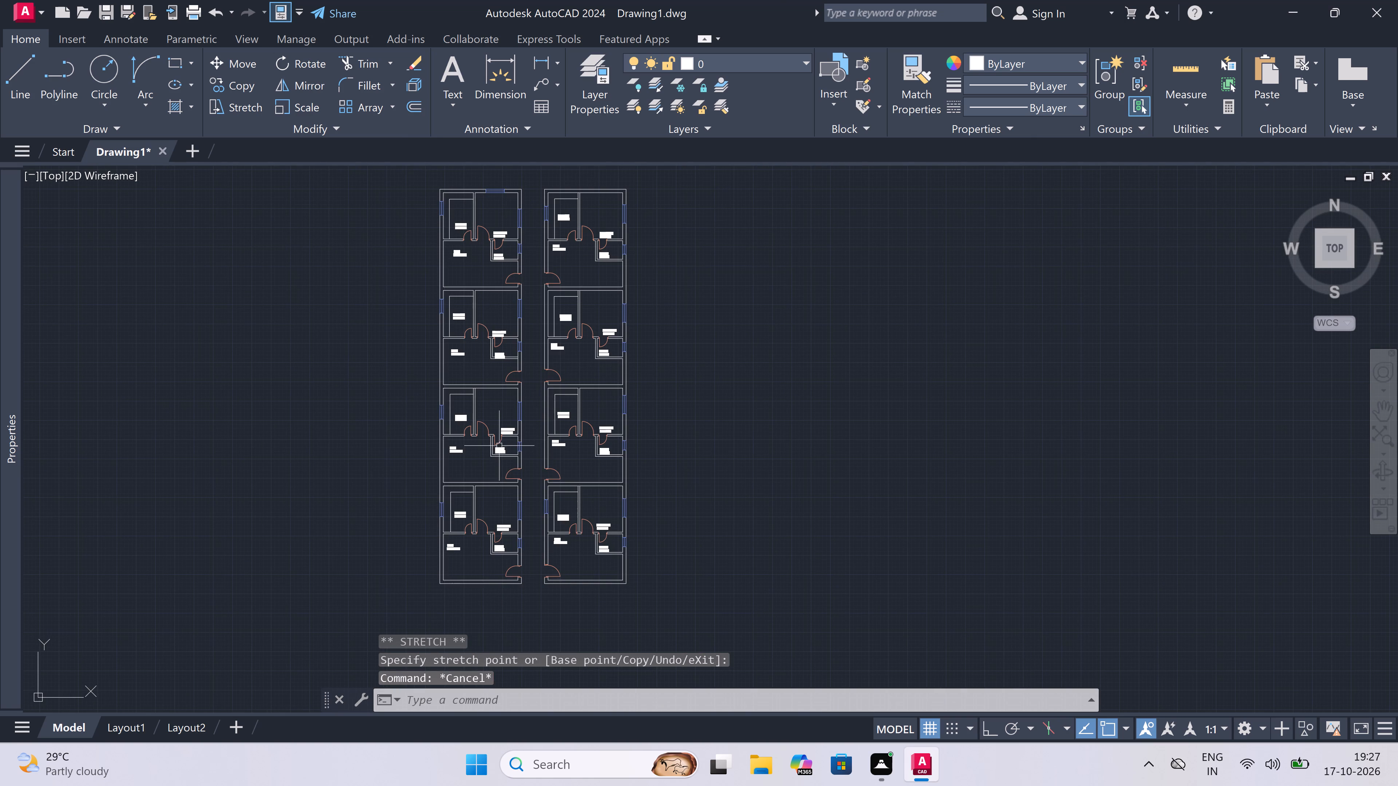
{"action": "scroll", "coordinate": [471, 313], "scroll_direction": "up", "scroll_amount": 2}
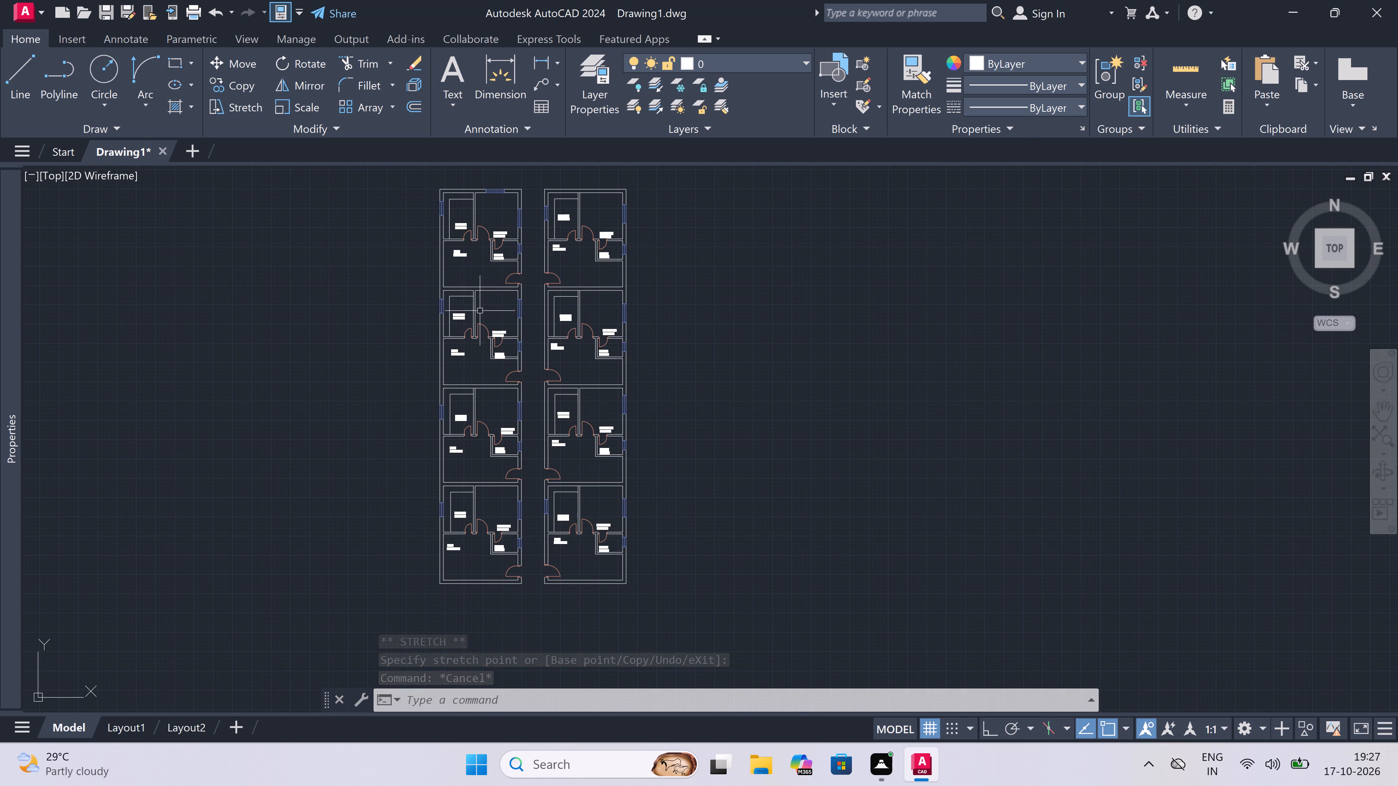
{"action": "scroll", "coordinate": [471, 313], "scroll_direction": "up", "scroll_amount": 2}
{"action": "scroll", "coordinate": [599, 400], "scroll_direction": "up", "scroll_amount": 1}
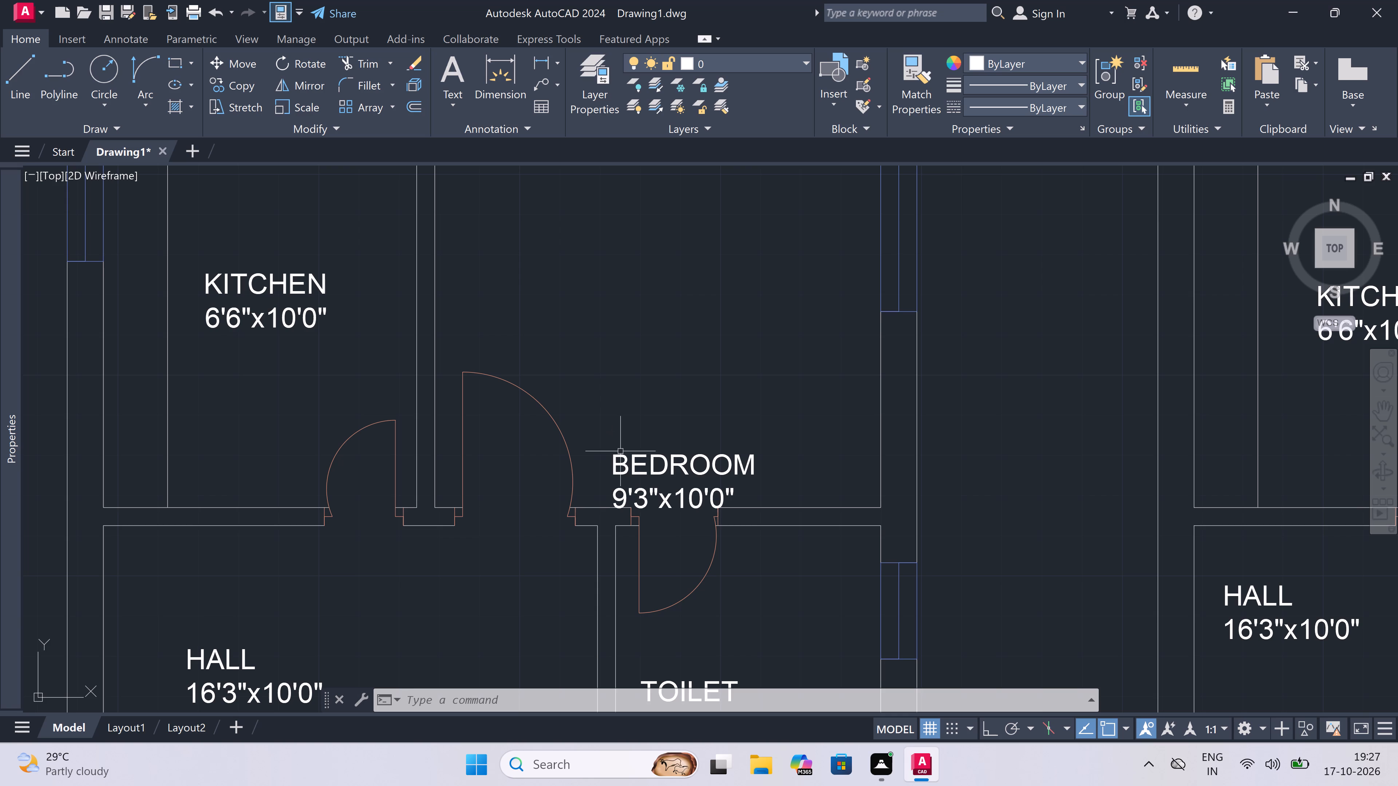
{"action": "left_click", "coordinate": [620, 452]}
{"action": "double_click", "coordinate": [611, 452]}
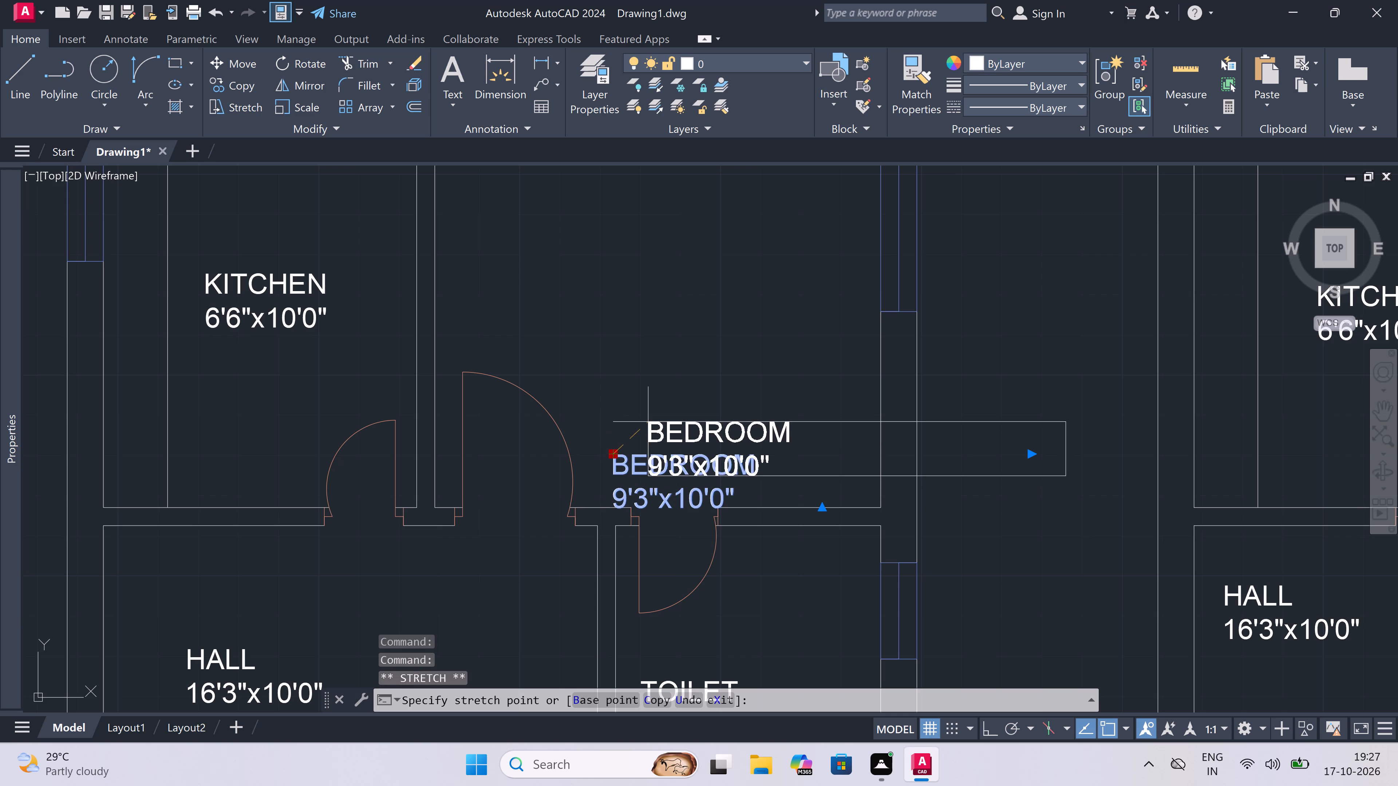
{"action": "double_click", "coordinate": [674, 433]}
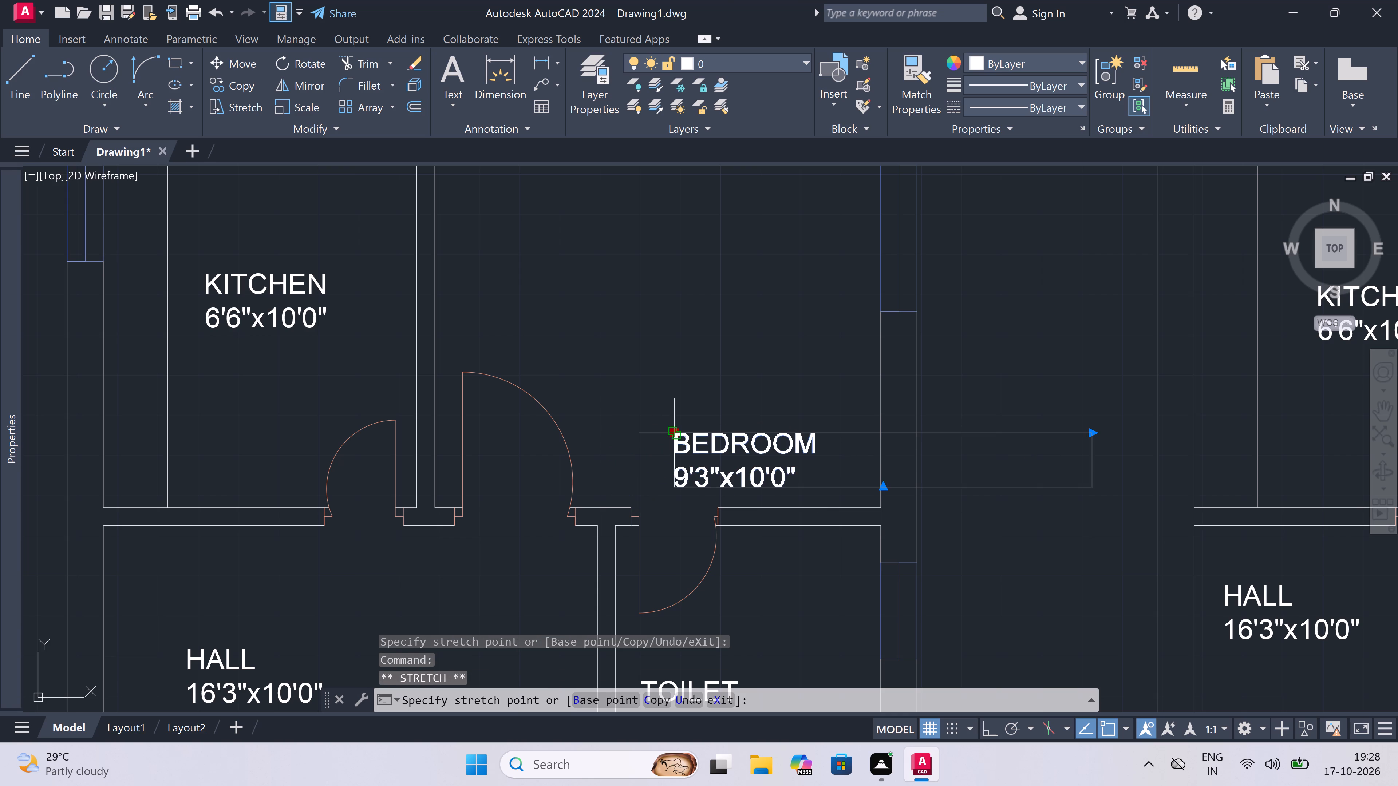
{"action": "key", "text": "Escape"}
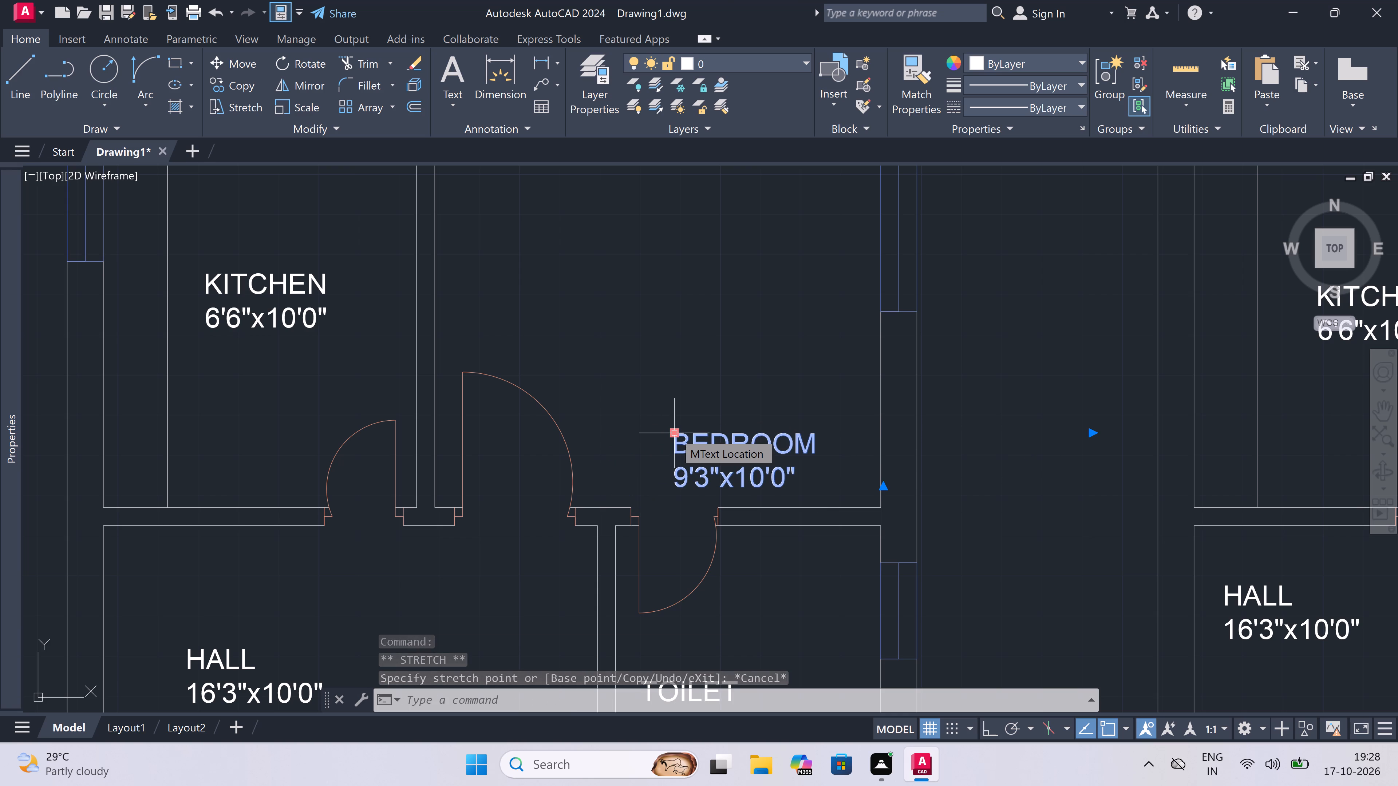
Move the TOILET label of the second plan from the top, west column, northeast and clear of the toilet's south wall.
{"action": "scroll", "coordinate": [675, 432], "scroll_direction": "down", "scroll_amount": 4}
{"action": "scroll", "coordinate": [689, 482], "scroll_direction": "up", "scroll_amount": 3}
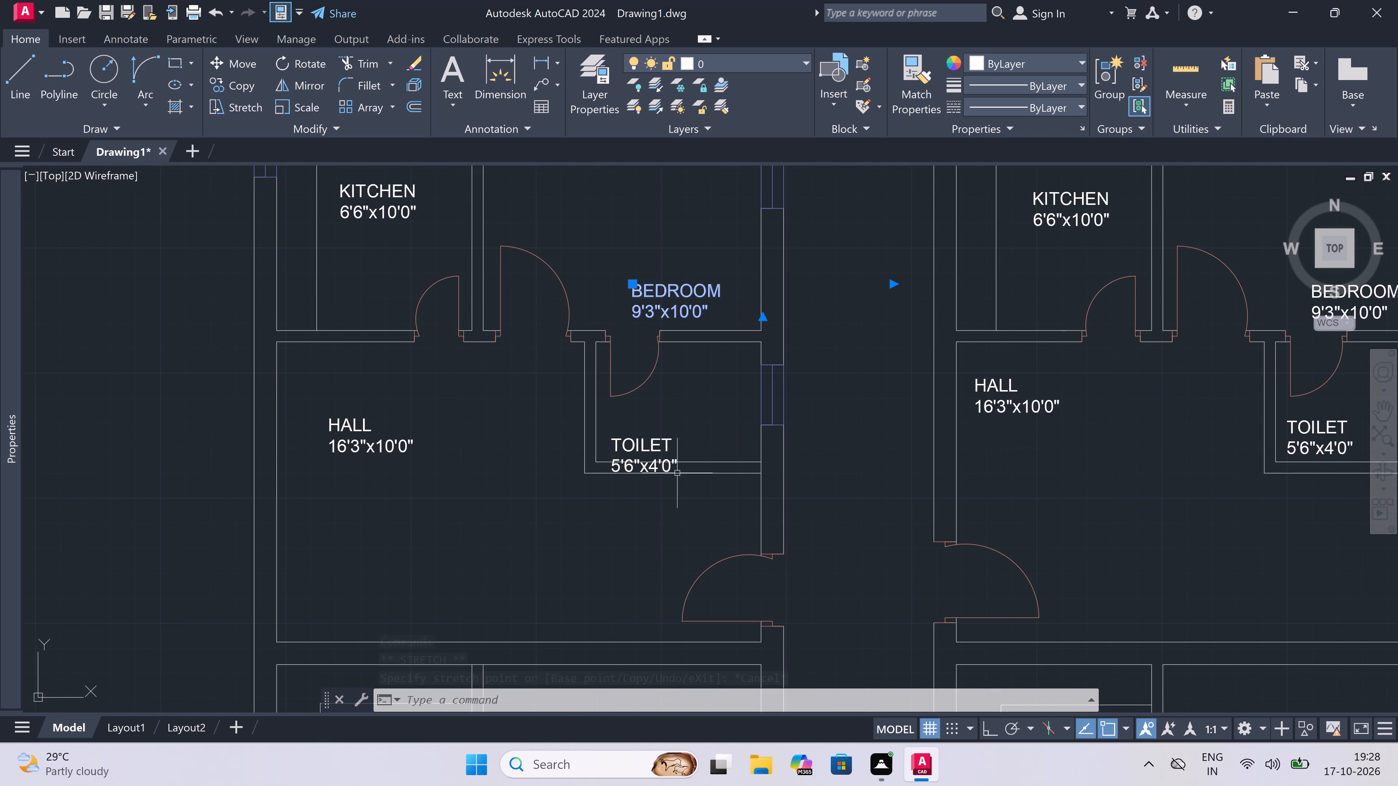
{"action": "scroll", "coordinate": [647, 449], "scroll_direction": "up", "scroll_amount": 2}
{"action": "double_click", "coordinate": [646, 449]}
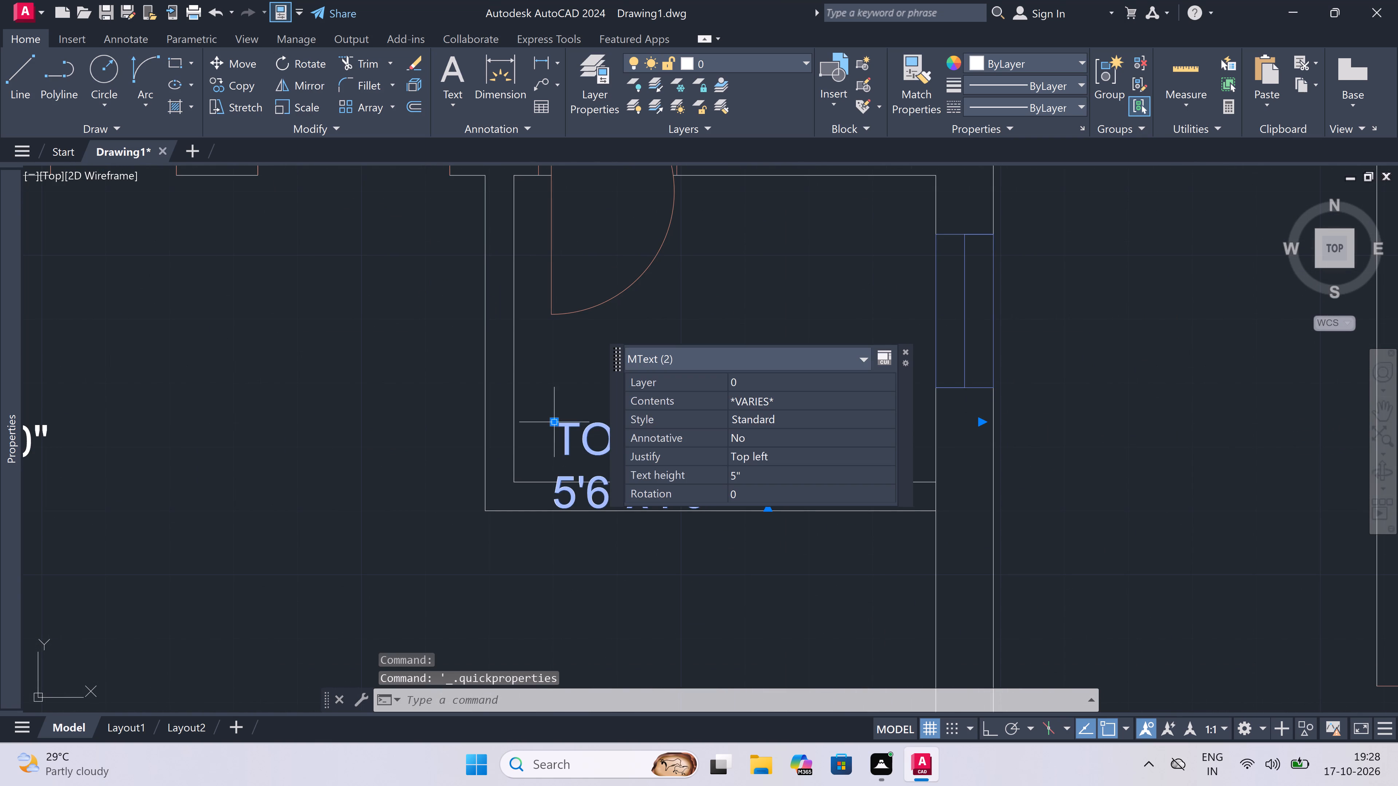
{"action": "double_click", "coordinate": [555, 418]}
{"action": "left_click", "coordinate": [573, 385]}
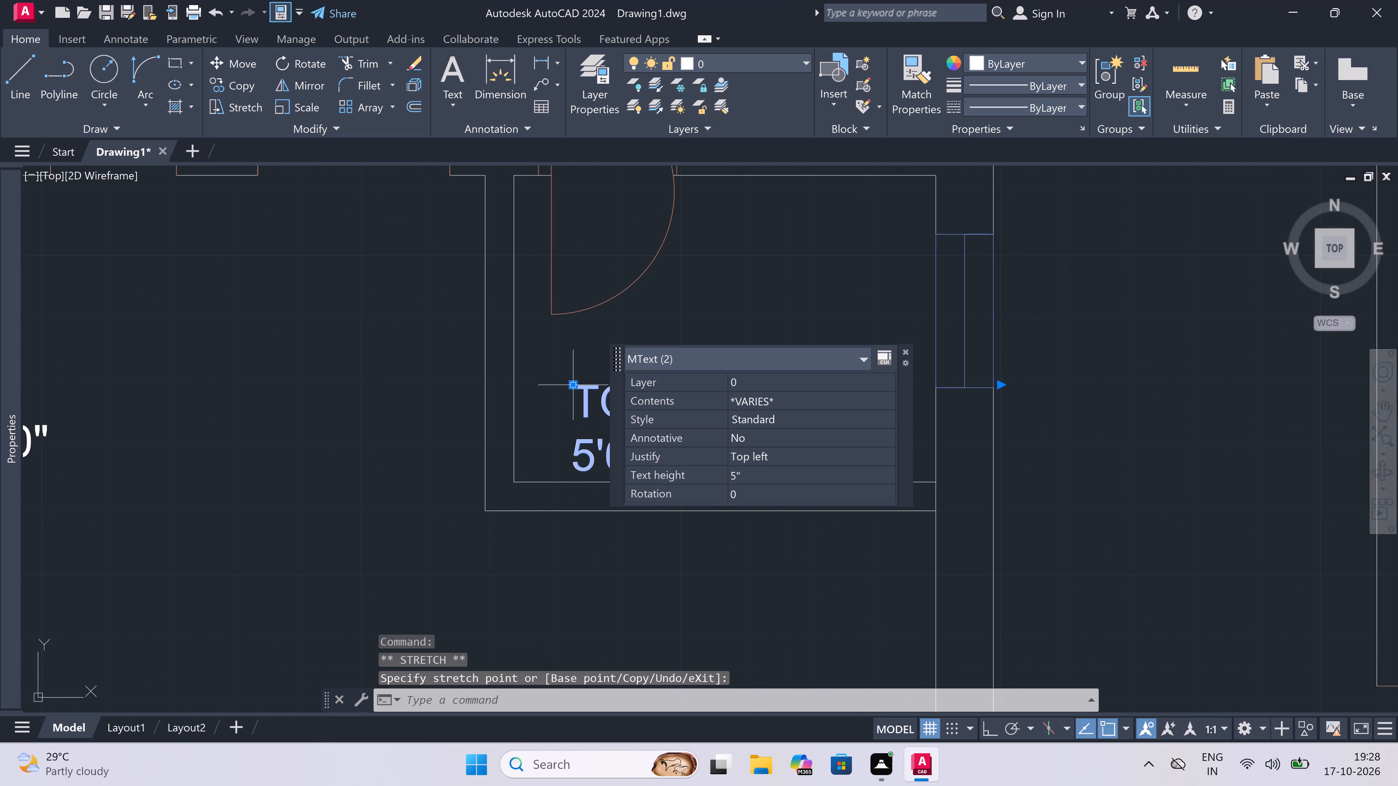
{"action": "key", "text": "Escape"}
{"action": "key", "text": "Escape"}
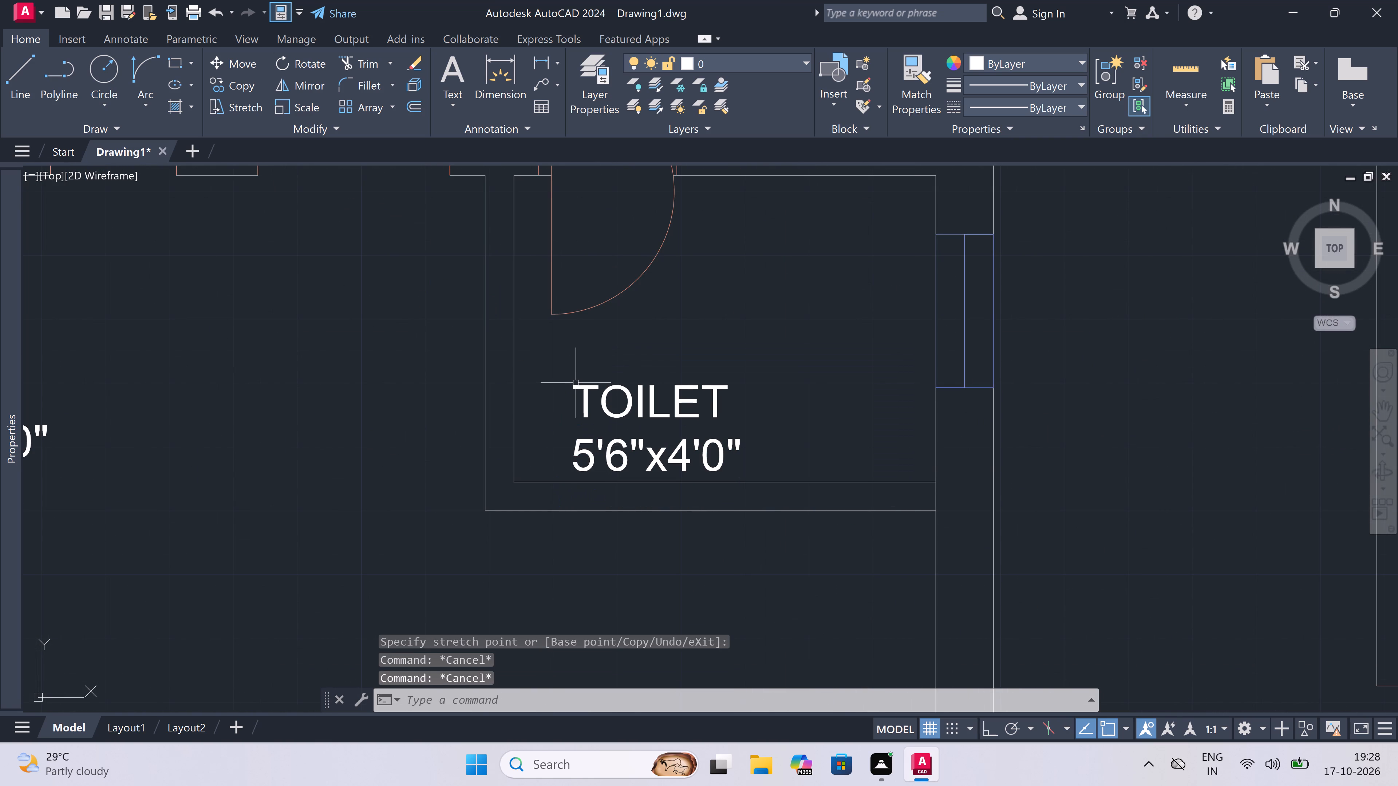
Move the TOILET label of the top plan, west column, straight north and clear of the toilet's south wall.
{"action": "scroll", "coordinate": [580, 382], "scroll_direction": "down", "scroll_amount": 8}
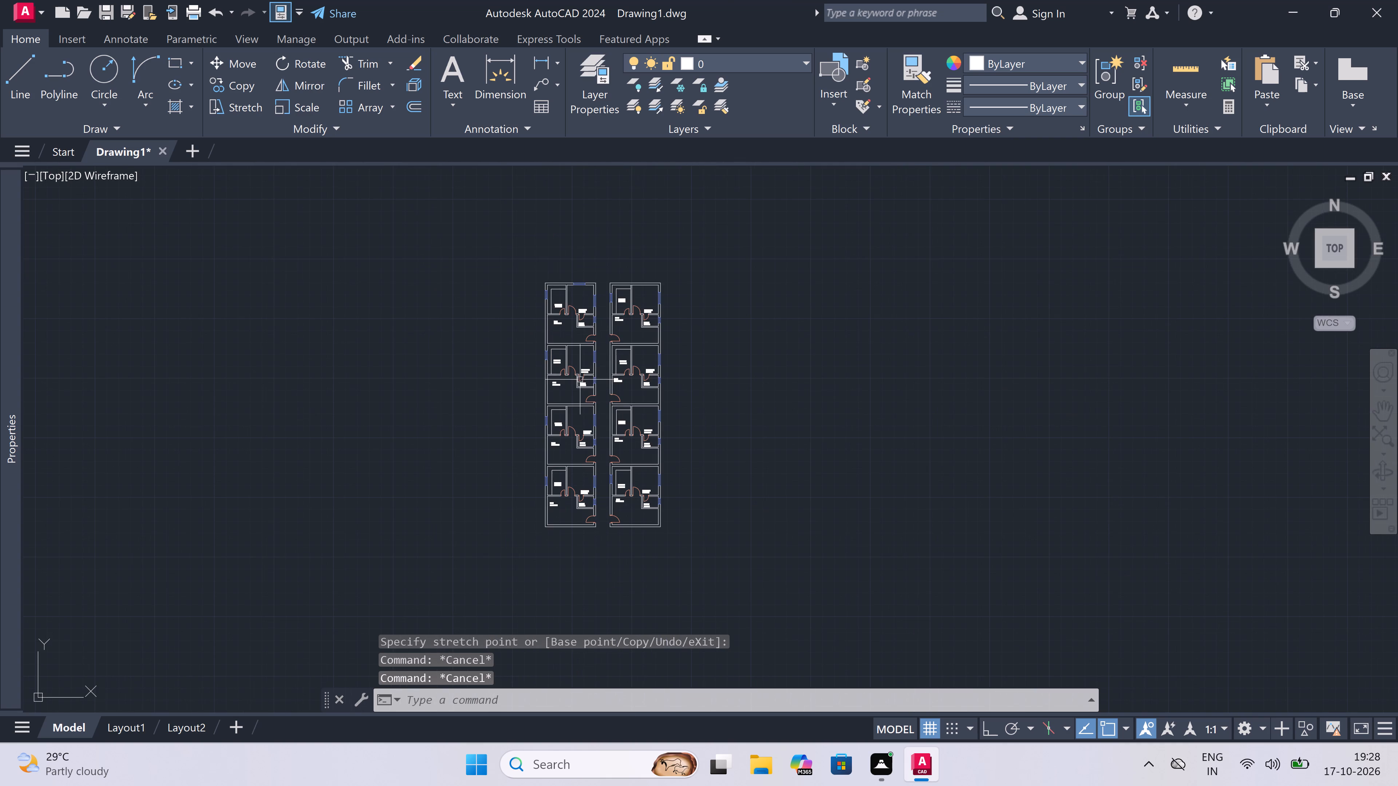
{"action": "scroll", "coordinate": [550, 280], "scroll_direction": "up", "scroll_amount": 2}
{"action": "scroll", "coordinate": [602, 320], "scroll_direction": "up", "scroll_amount": 3}
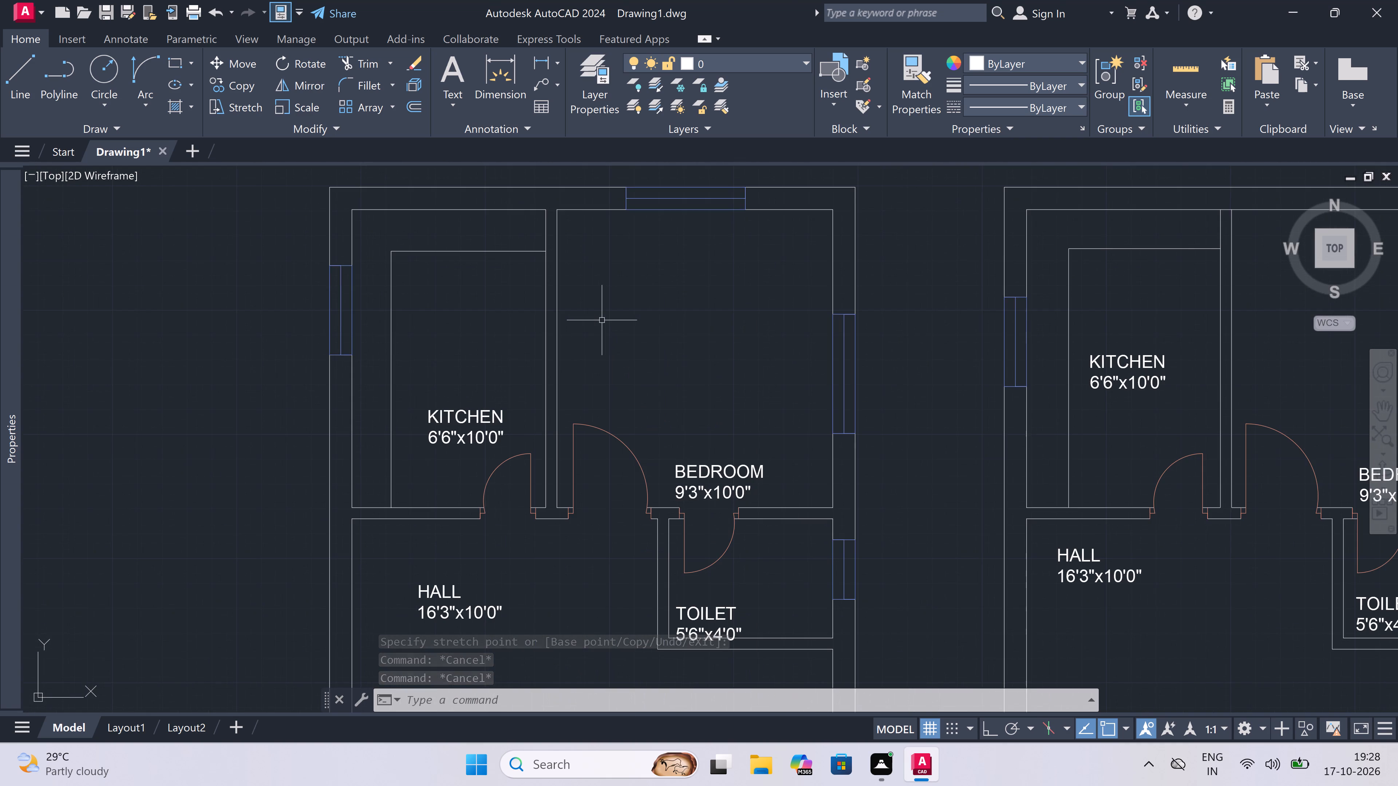
{"action": "scroll", "coordinate": [647, 405], "scroll_direction": "down", "scroll_amount": 1}
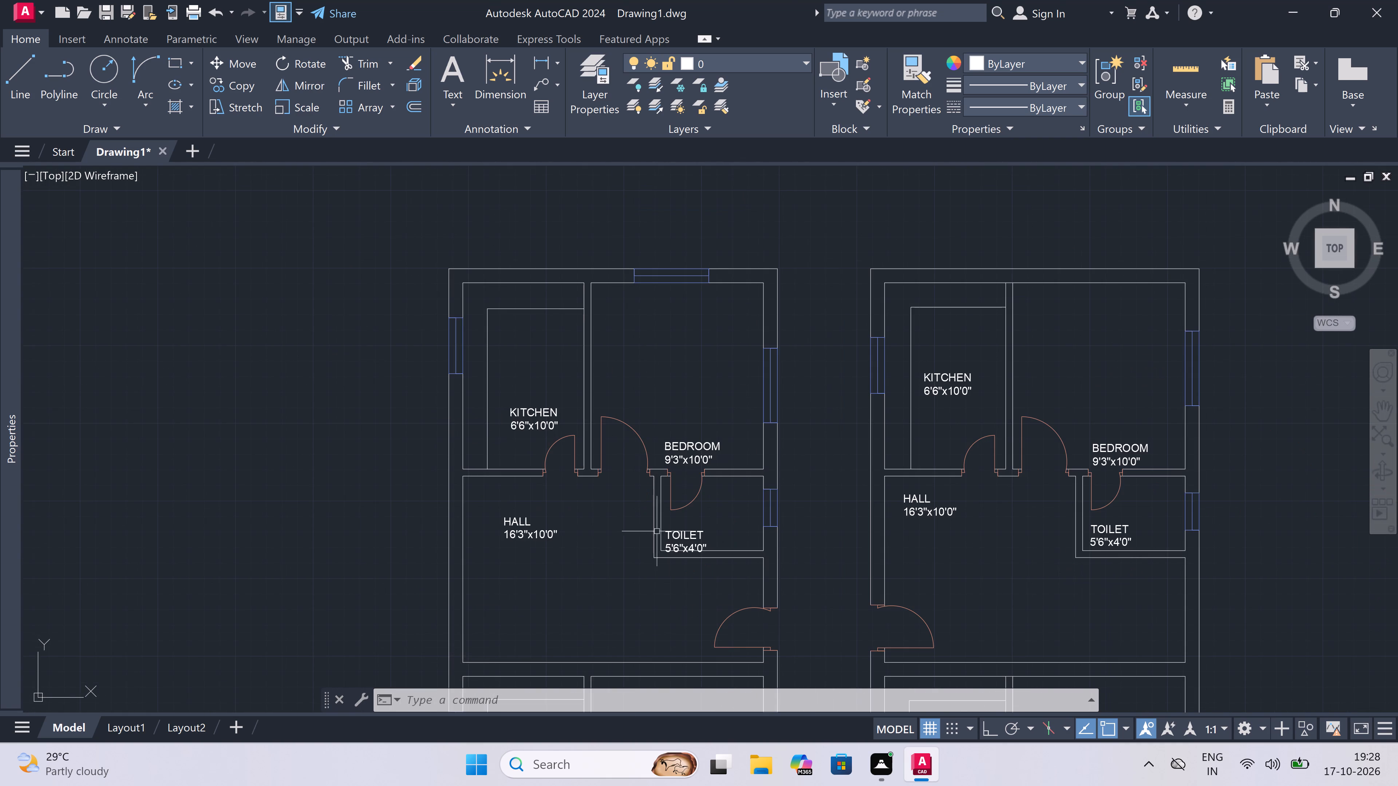
{"action": "scroll", "coordinate": [669, 555], "scroll_direction": "up", "scroll_amount": 3}
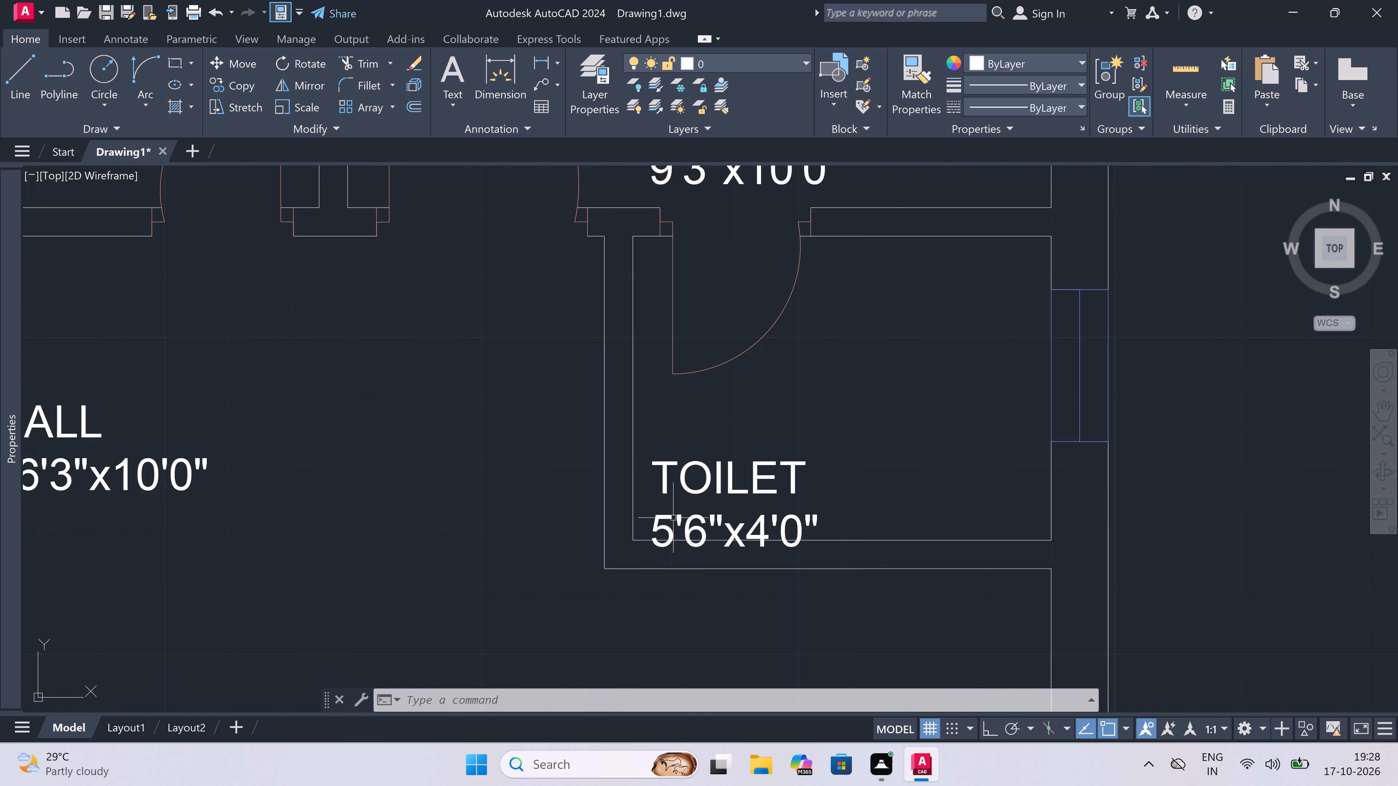
{"action": "scroll", "coordinate": [668, 488], "scroll_direction": "up", "scroll_amount": 1}
{"action": "left_click", "coordinate": [662, 480]}
{"action": "left_click", "coordinate": [649, 450]}
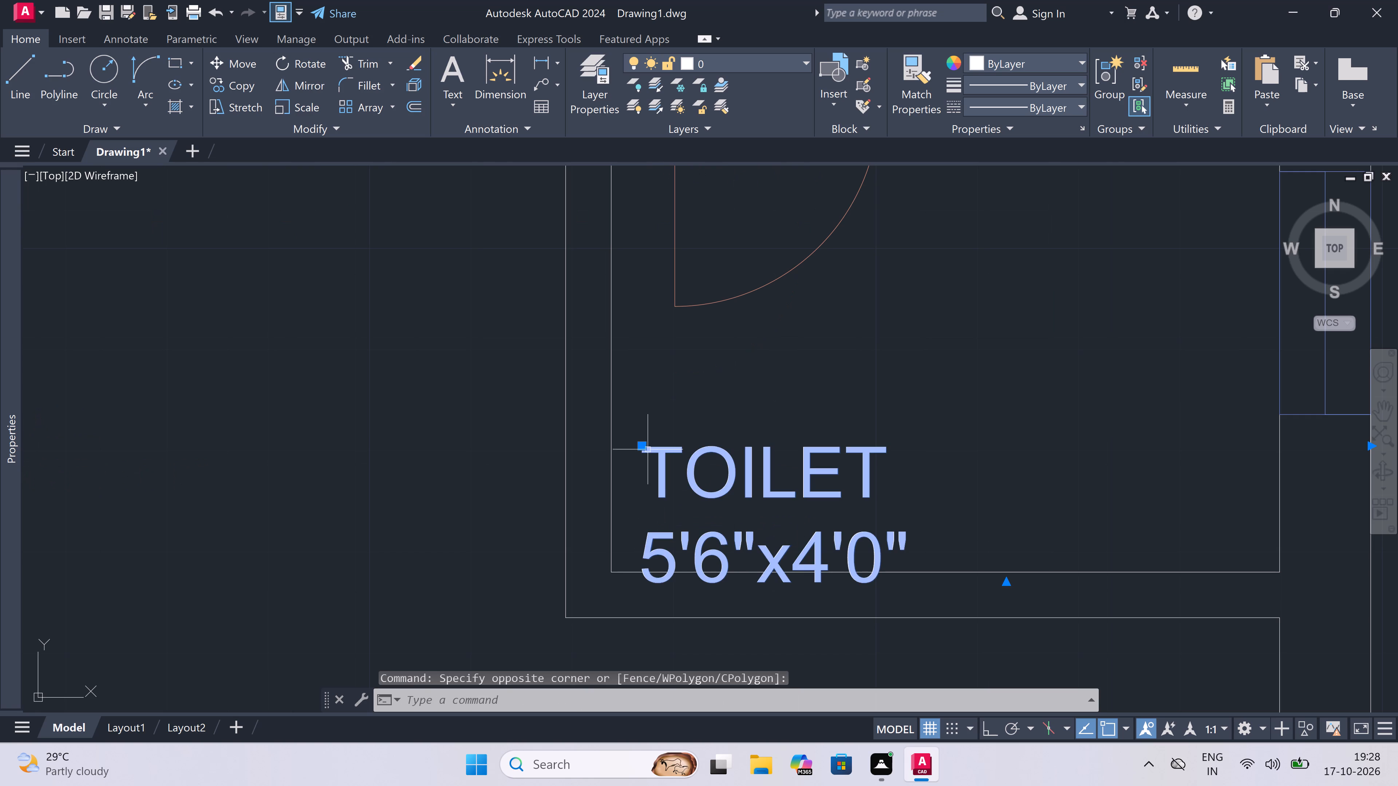
{"action": "double_click", "coordinate": [642, 443]}
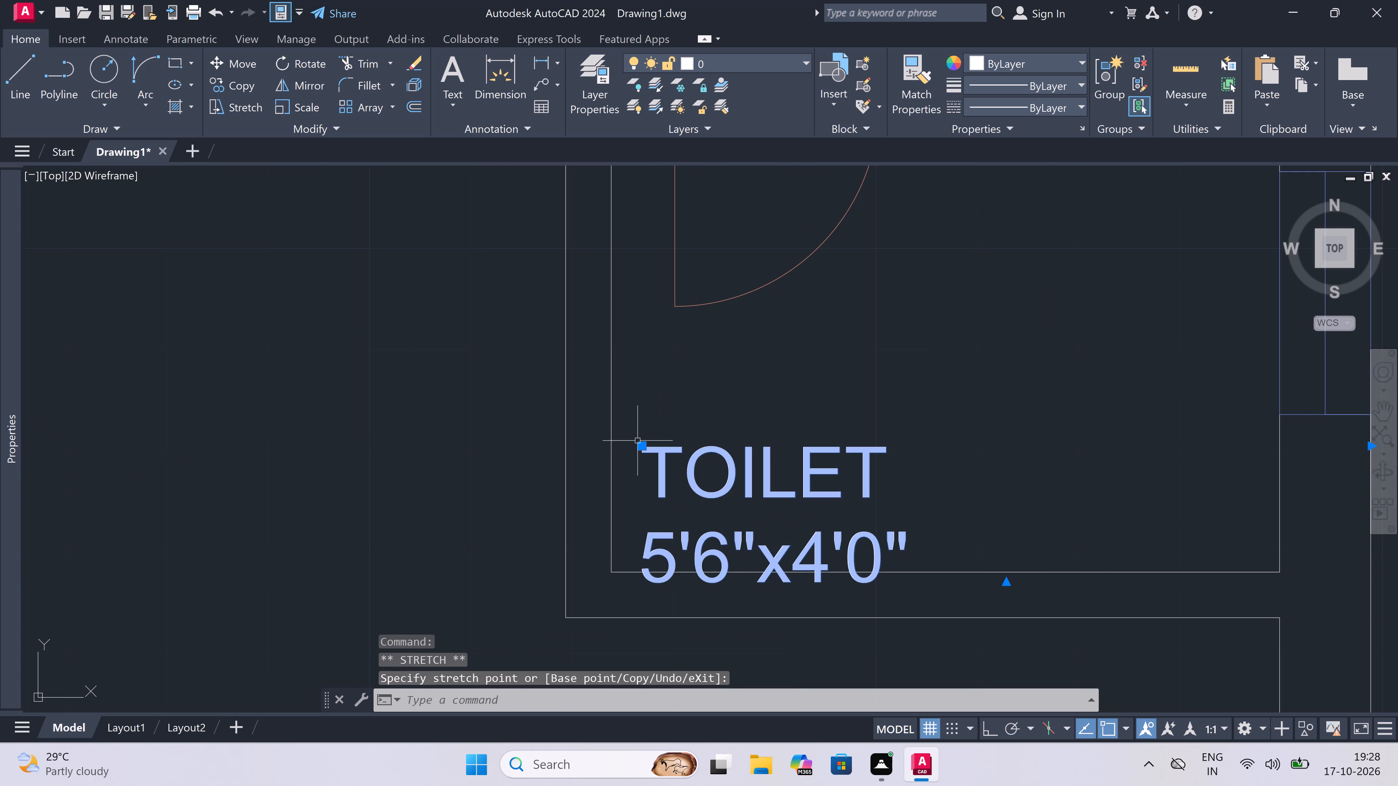
{"action": "triple_click", "coordinate": [640, 448]}
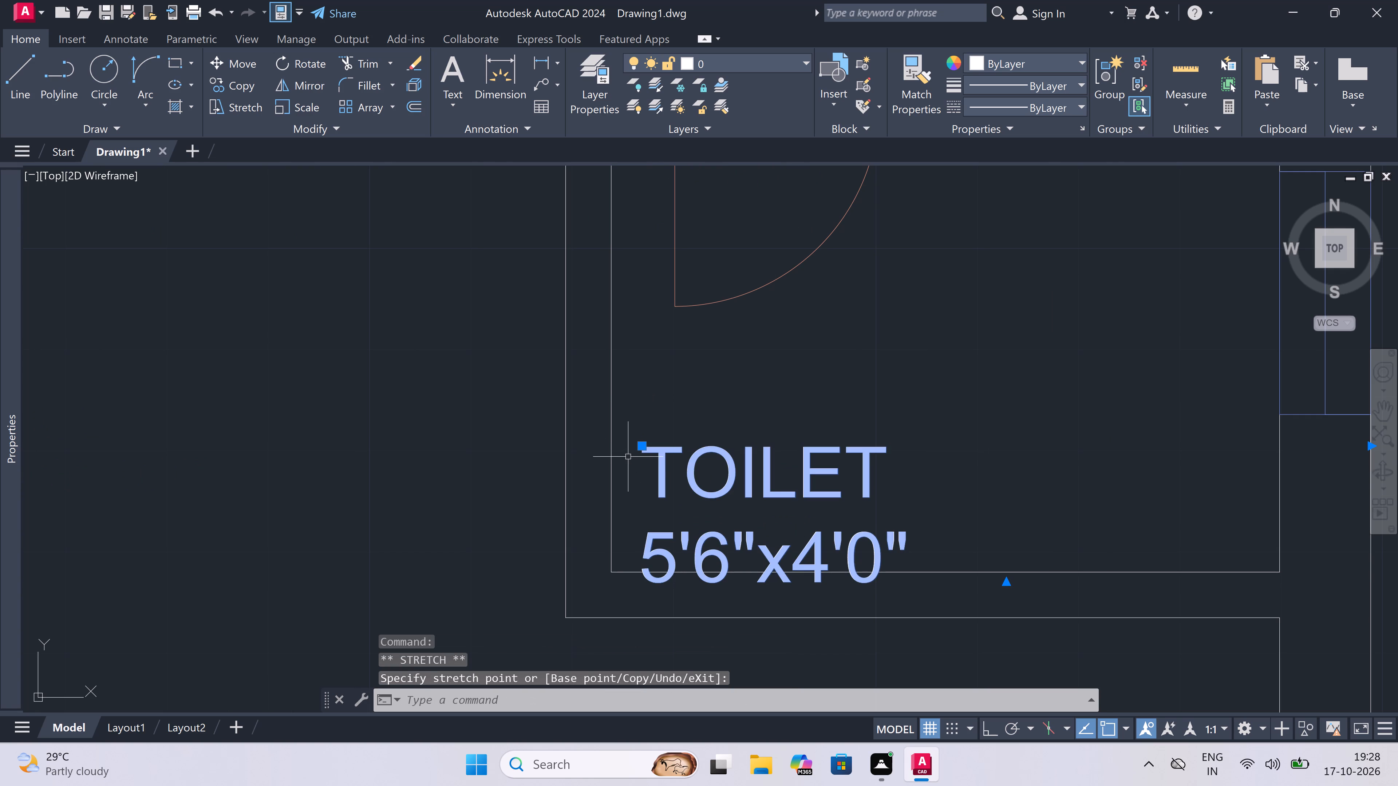
{"action": "left_click", "coordinate": [637, 442]}
{"action": "left_click_drag", "start_coordinate": [638, 442], "coordinate": [639, 439]}
{"action": "left_click", "coordinate": [651, 396]}
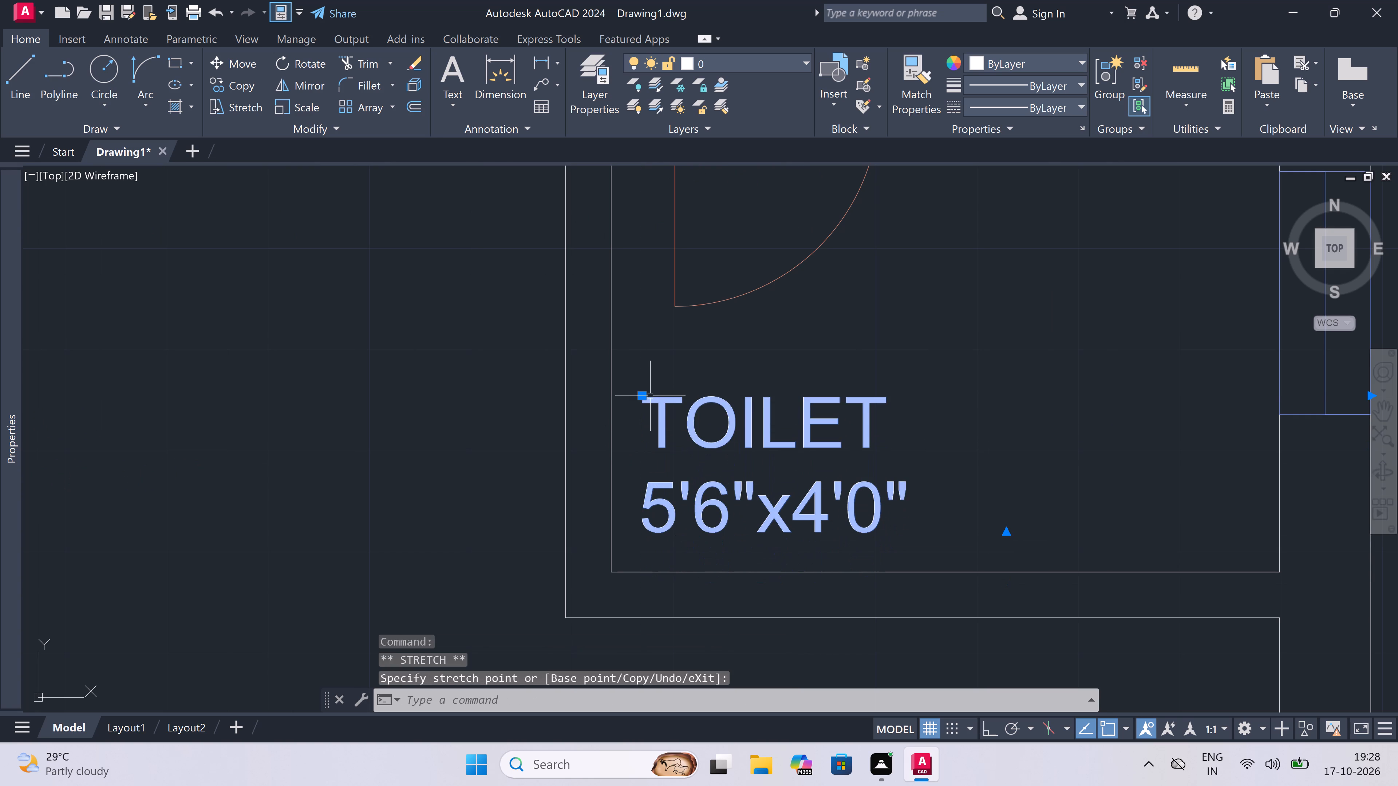
{"action": "key", "text": "Escape"}
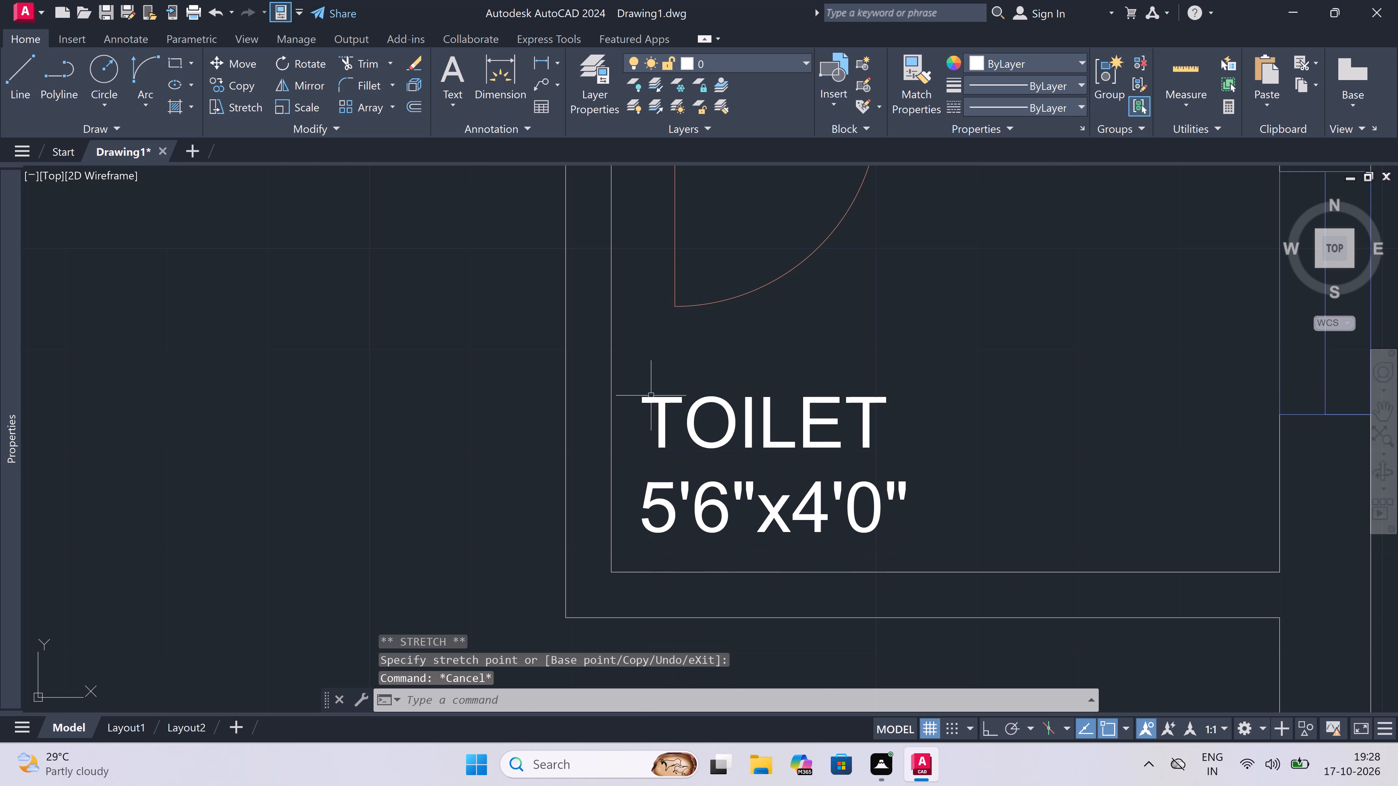
Start a hatch and set its colour to purple 147,39,143.
{"action": "scroll", "coordinate": [651, 396], "scroll_direction": "down", "scroll_amount": 5}
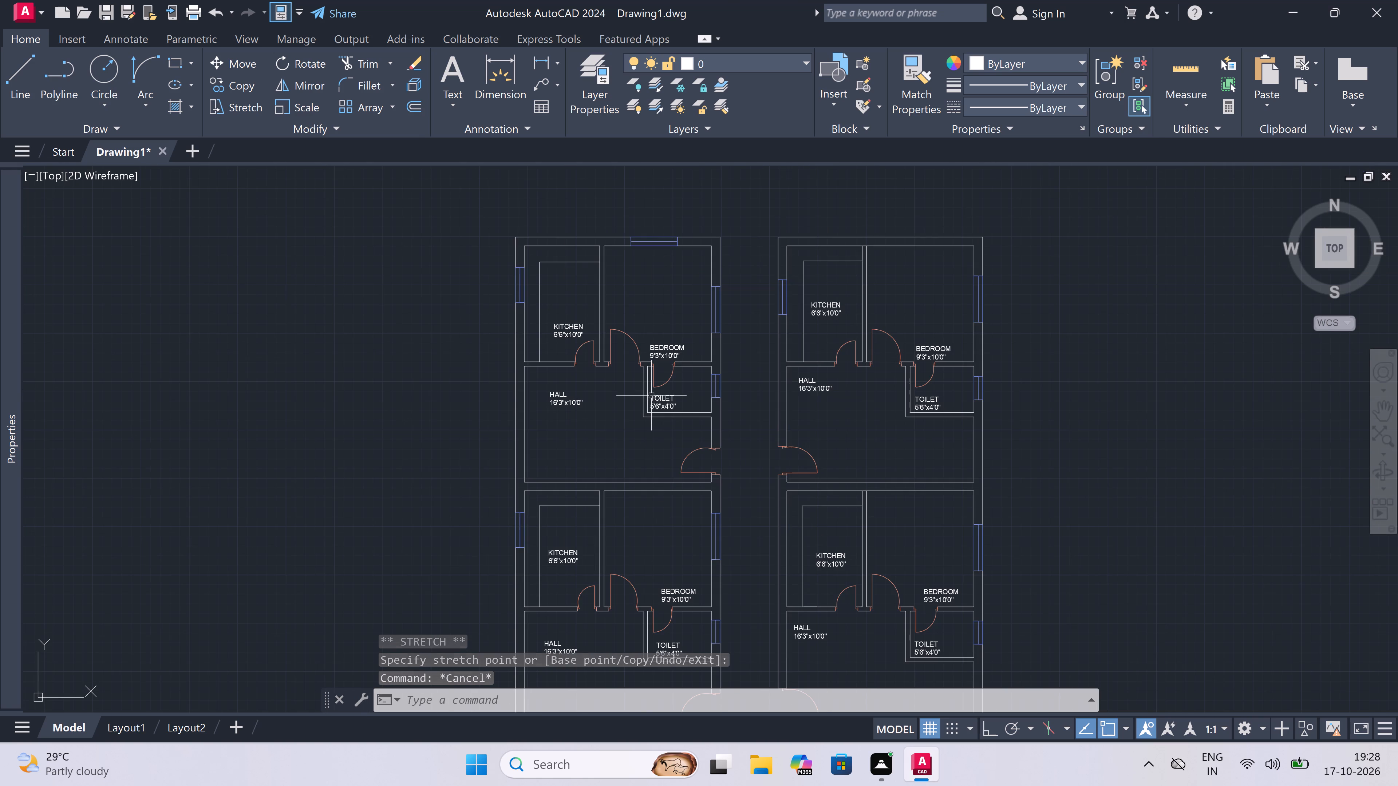
{"action": "scroll", "coordinate": [651, 396], "scroll_direction": "up", "scroll_amount": 1}
{"action": "scroll", "coordinate": [651, 396], "scroll_direction": "down", "scroll_amount": 2}
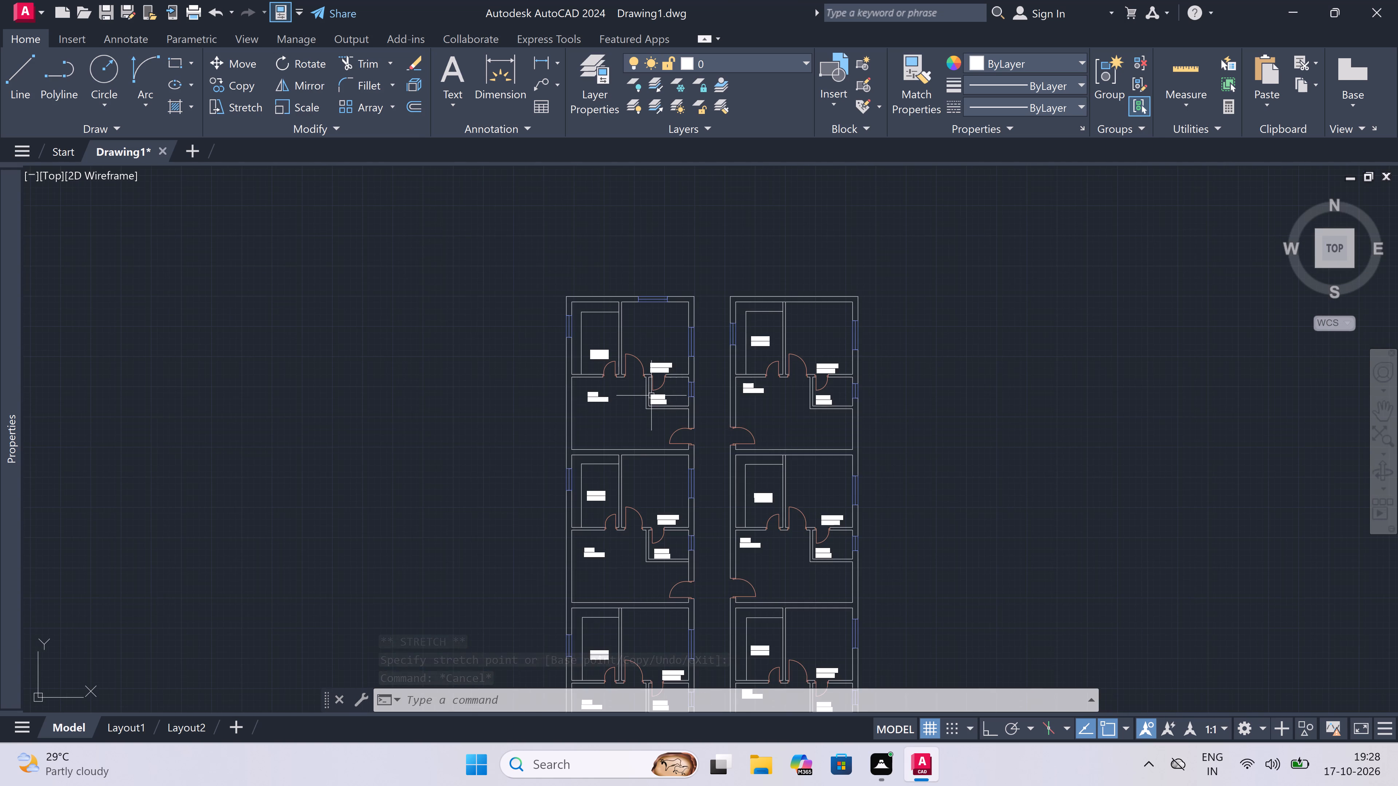
{"action": "scroll", "coordinate": [651, 396], "scroll_direction": "down", "scroll_amount": 3}
{"action": "scroll", "coordinate": [653, 410], "scroll_direction": "up", "scroll_amount": 5}
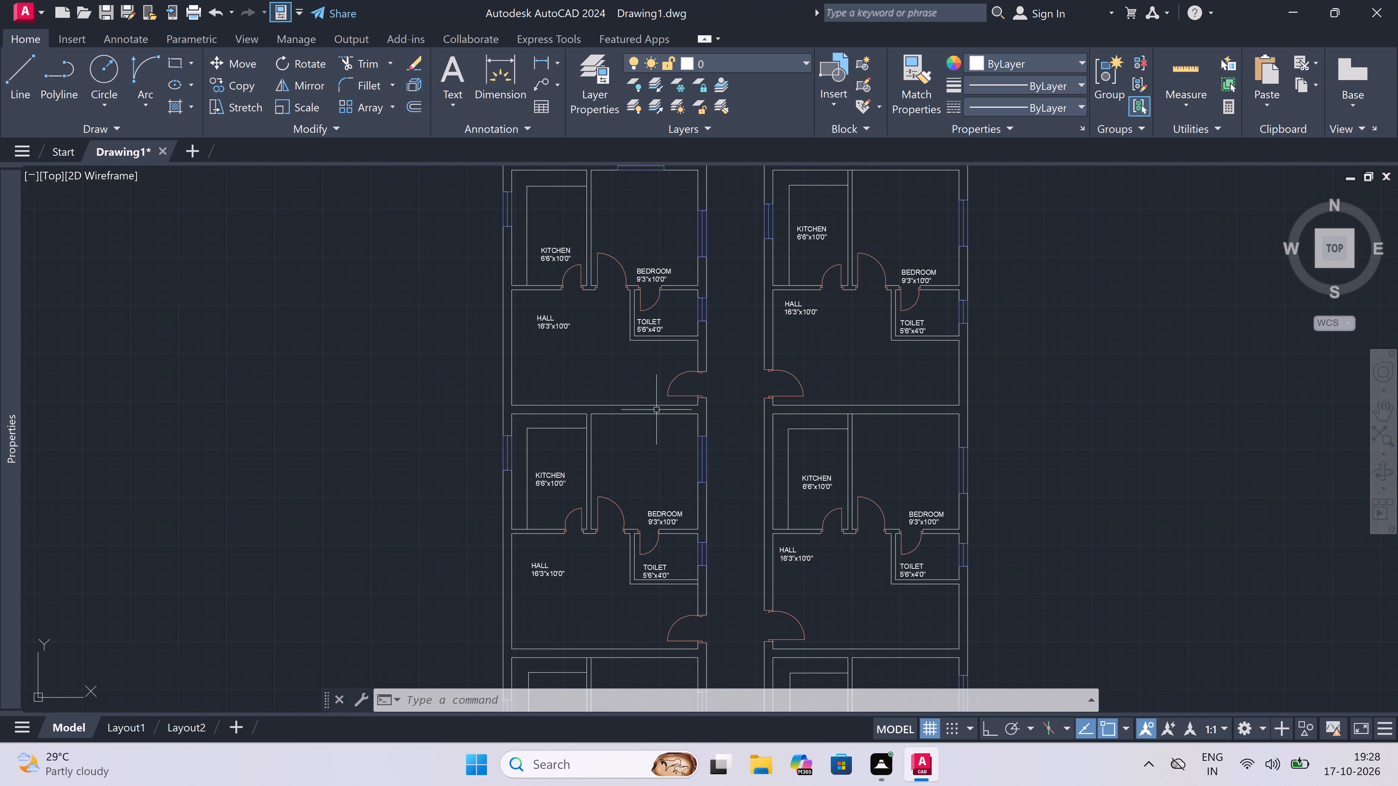
{"action": "type", "text": "h"}
{"action": "key", "text": "space"}
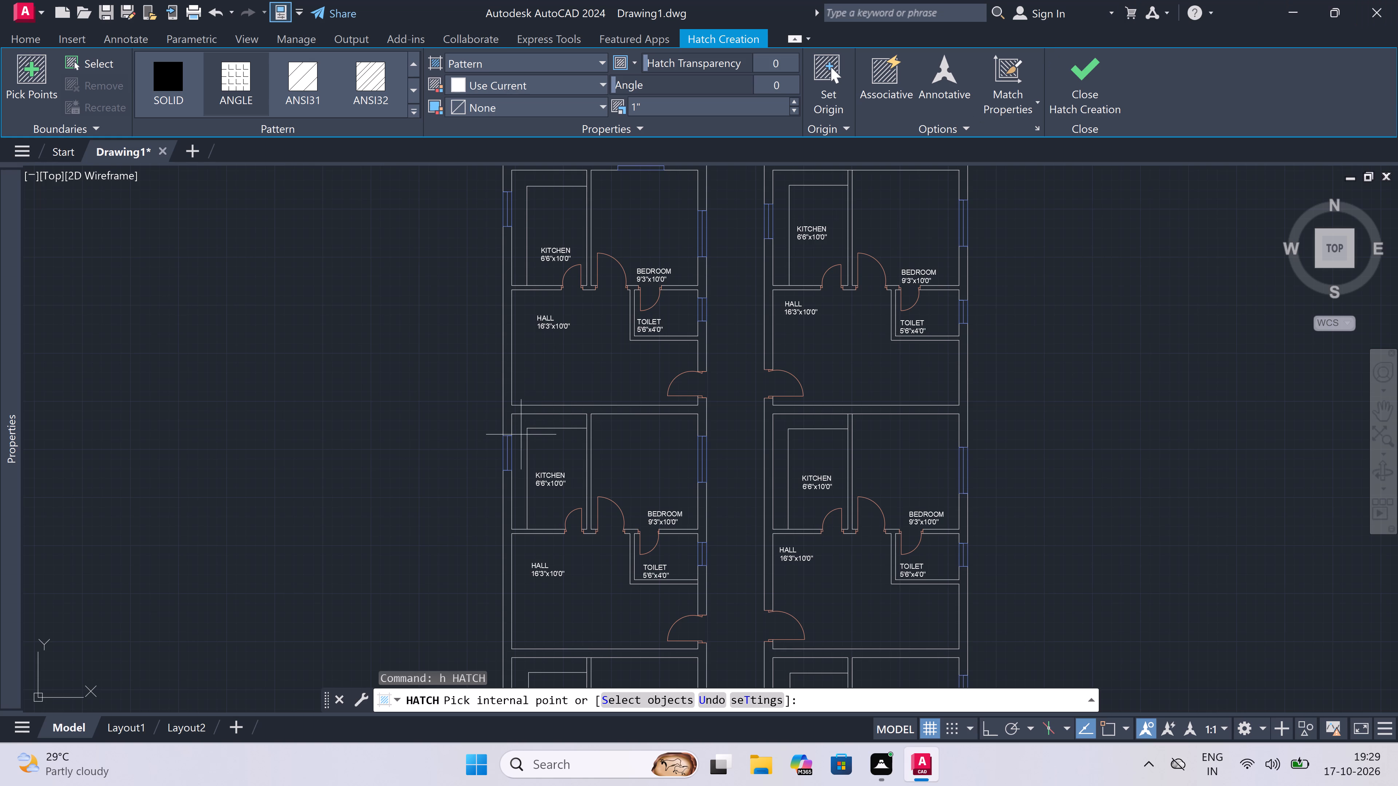
{"action": "triple_click", "coordinate": [364, 75]}
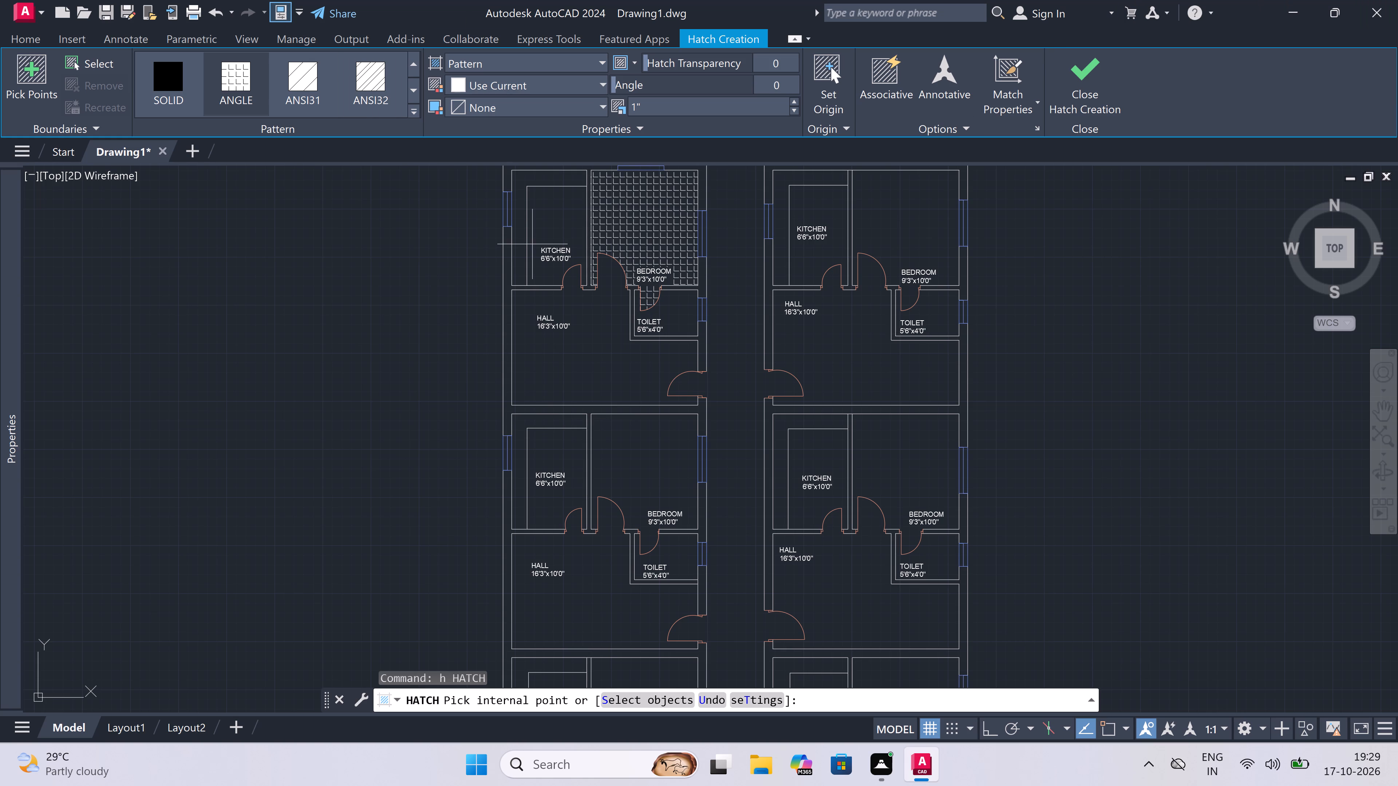
{"action": "left_click", "coordinate": [515, 87]}
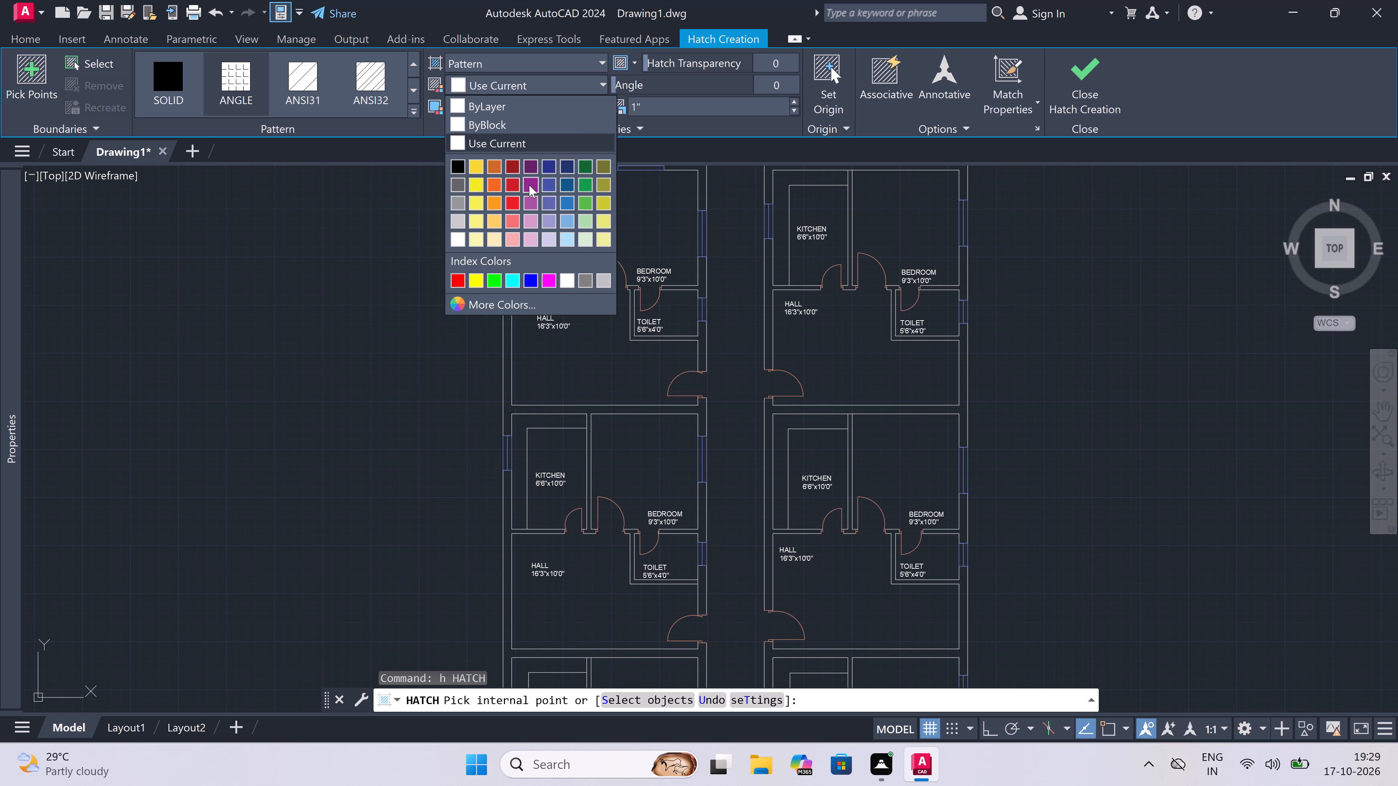
{"action": "double_click", "coordinate": [529, 185]}
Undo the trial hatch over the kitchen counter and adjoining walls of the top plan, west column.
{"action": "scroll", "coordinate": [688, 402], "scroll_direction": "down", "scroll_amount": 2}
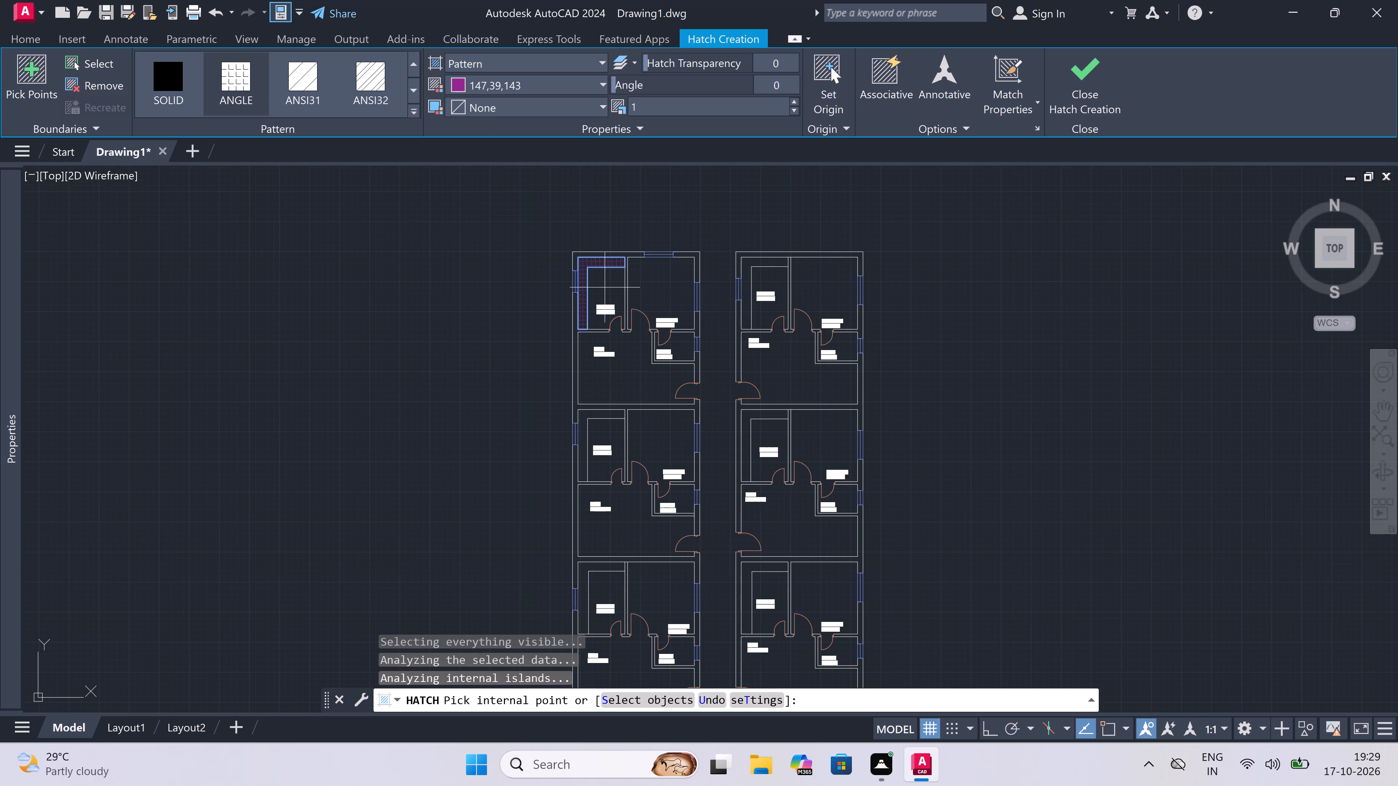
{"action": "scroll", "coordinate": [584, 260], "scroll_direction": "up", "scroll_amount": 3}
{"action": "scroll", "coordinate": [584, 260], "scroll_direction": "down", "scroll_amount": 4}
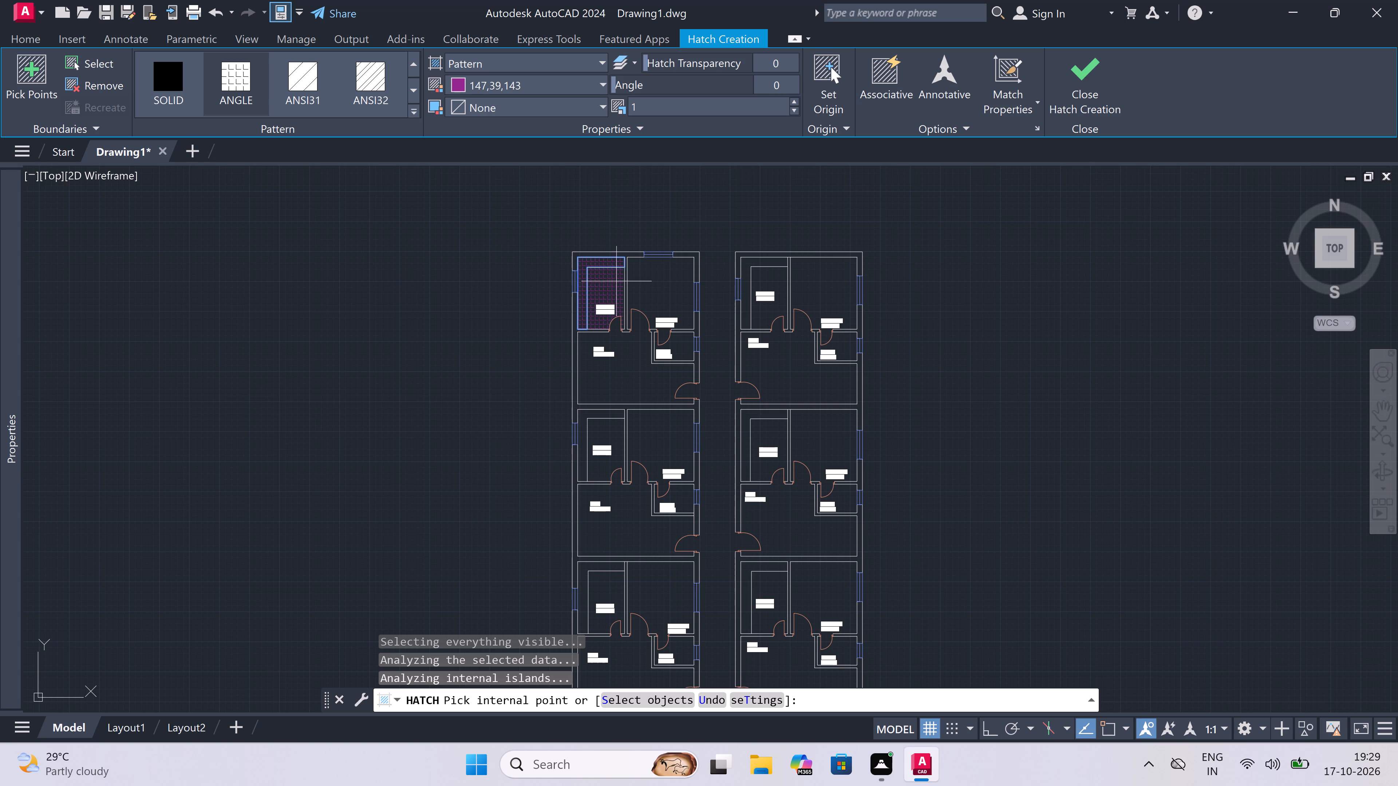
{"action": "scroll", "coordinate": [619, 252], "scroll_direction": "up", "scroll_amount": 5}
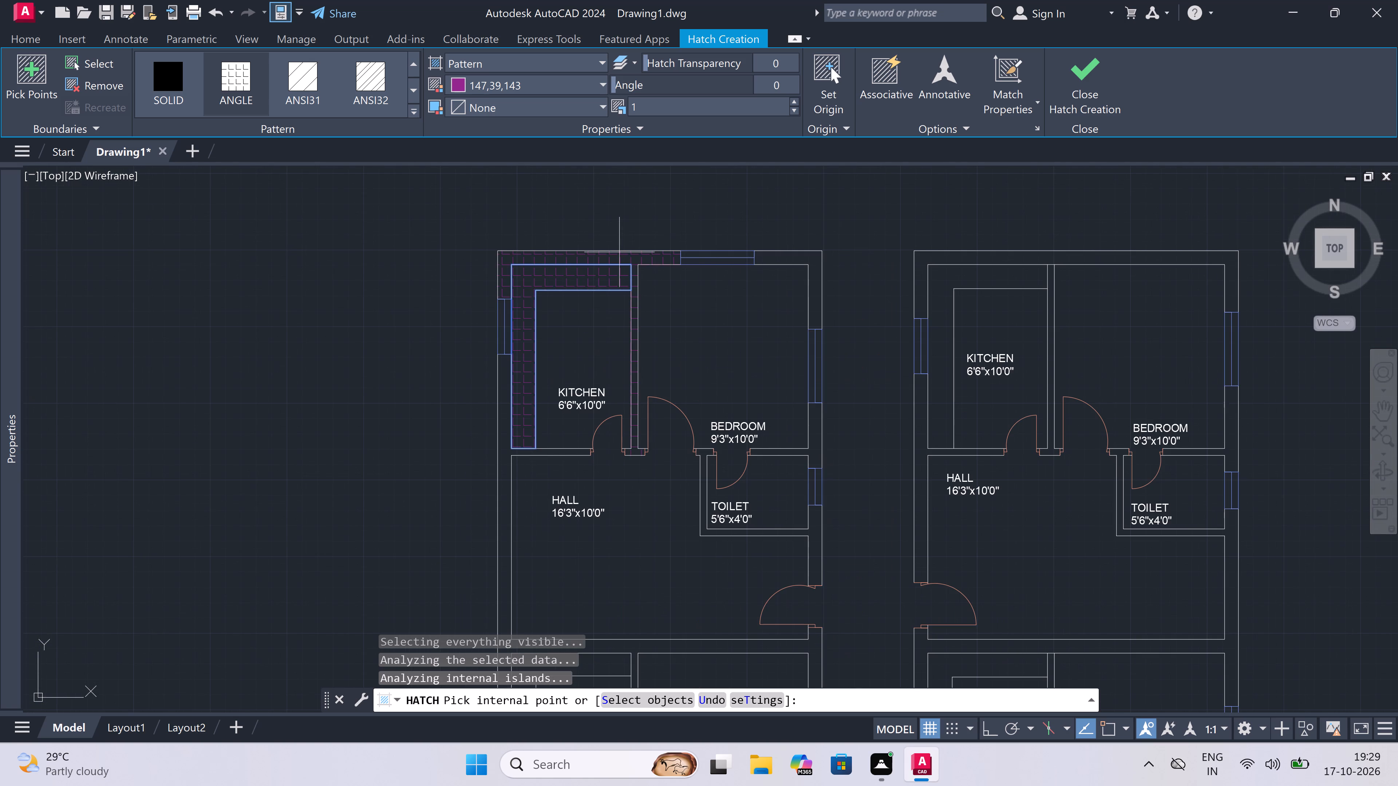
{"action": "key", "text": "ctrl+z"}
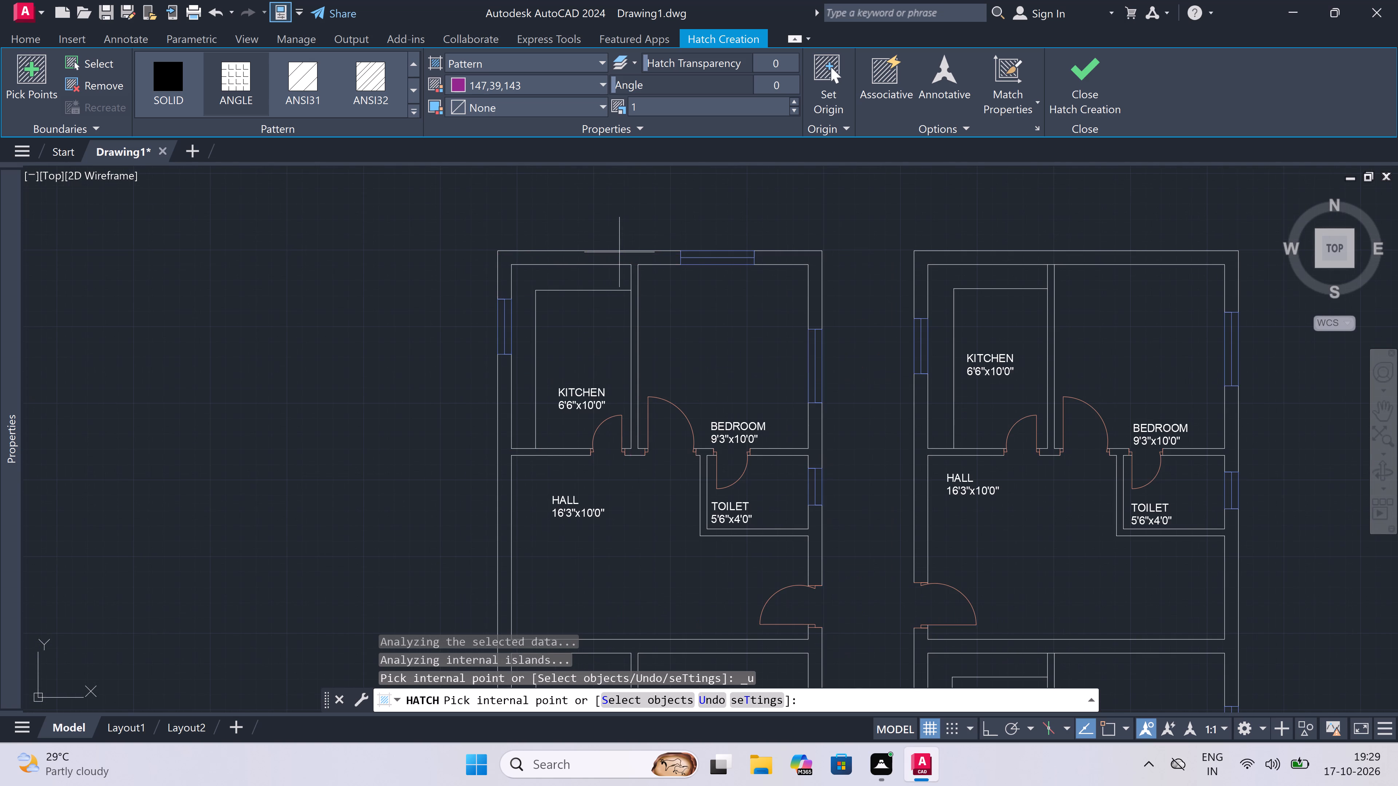
Use the ANSI32 pattern to hatch the north walls of both top plans, including the west plan's kitchen–bedroom partition.
{"action": "triple_click", "coordinate": [377, 76]}
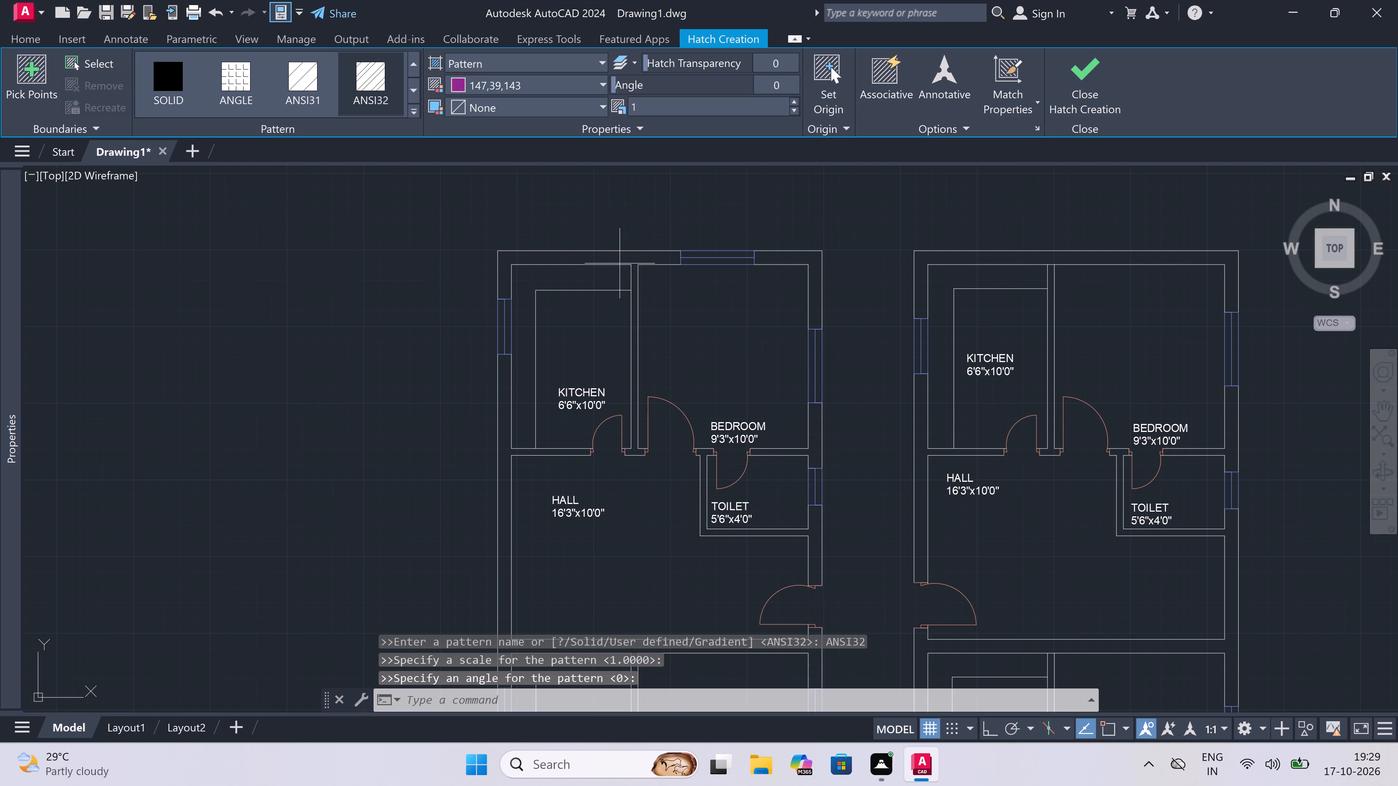
{"action": "left_click", "coordinate": [615, 254]}
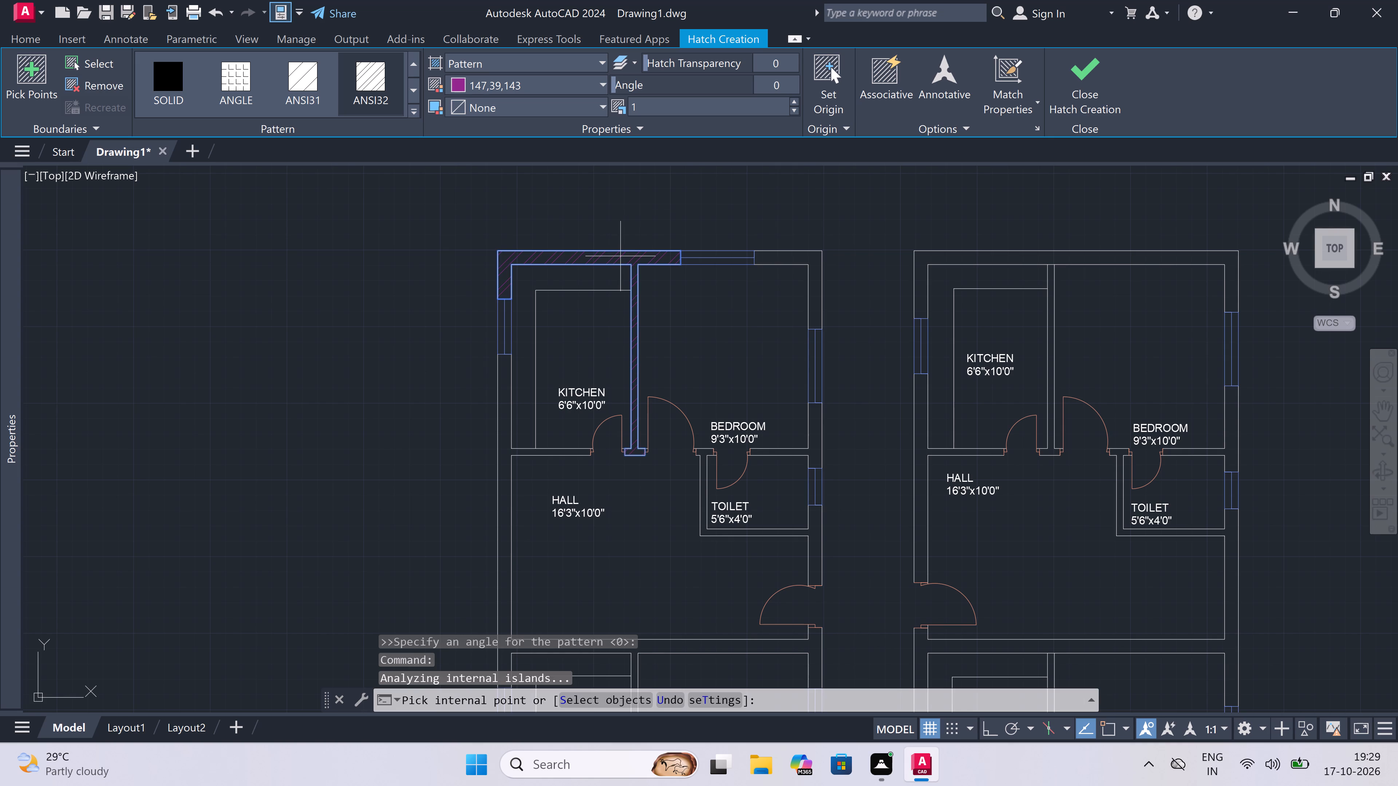
{"action": "double_click", "coordinate": [791, 257]}
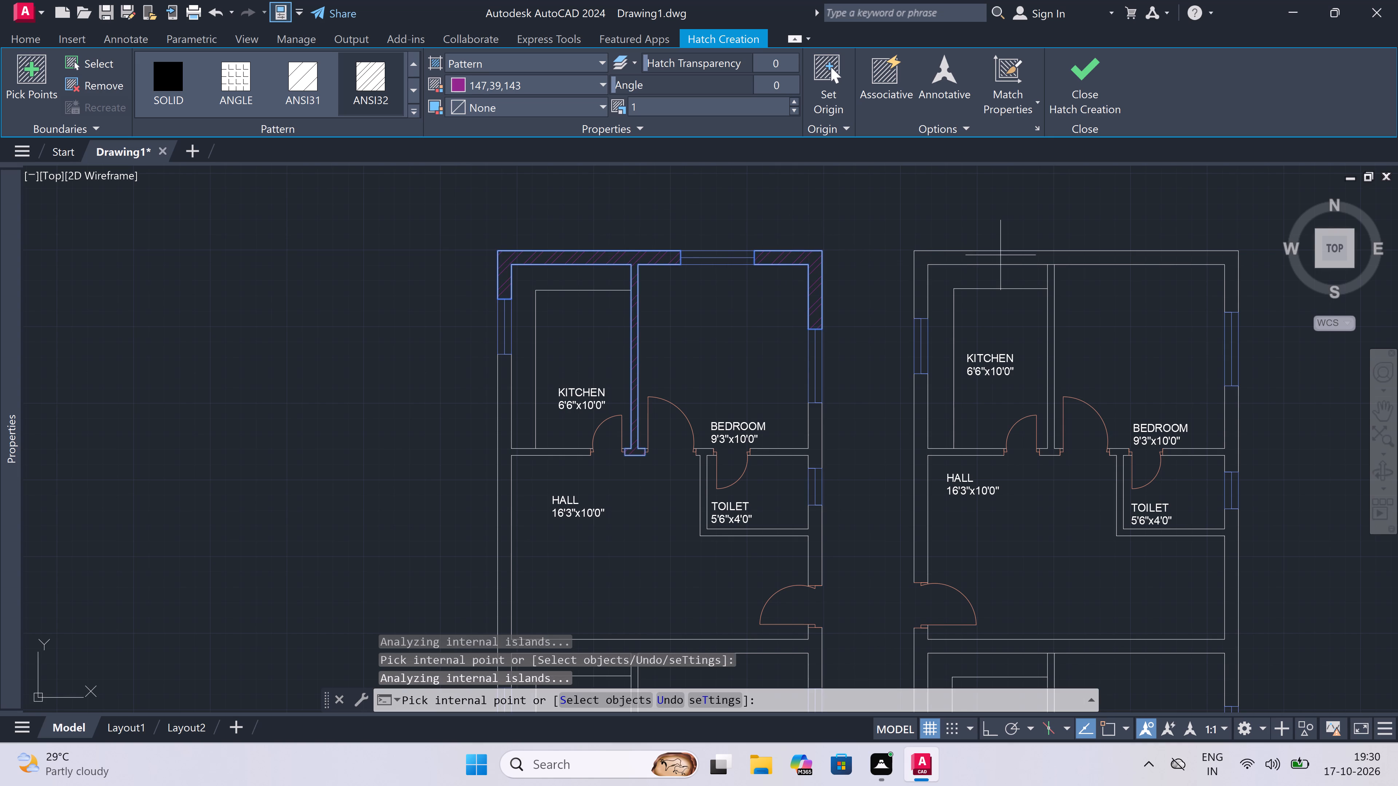
{"action": "left_click", "coordinate": [1000, 257]}
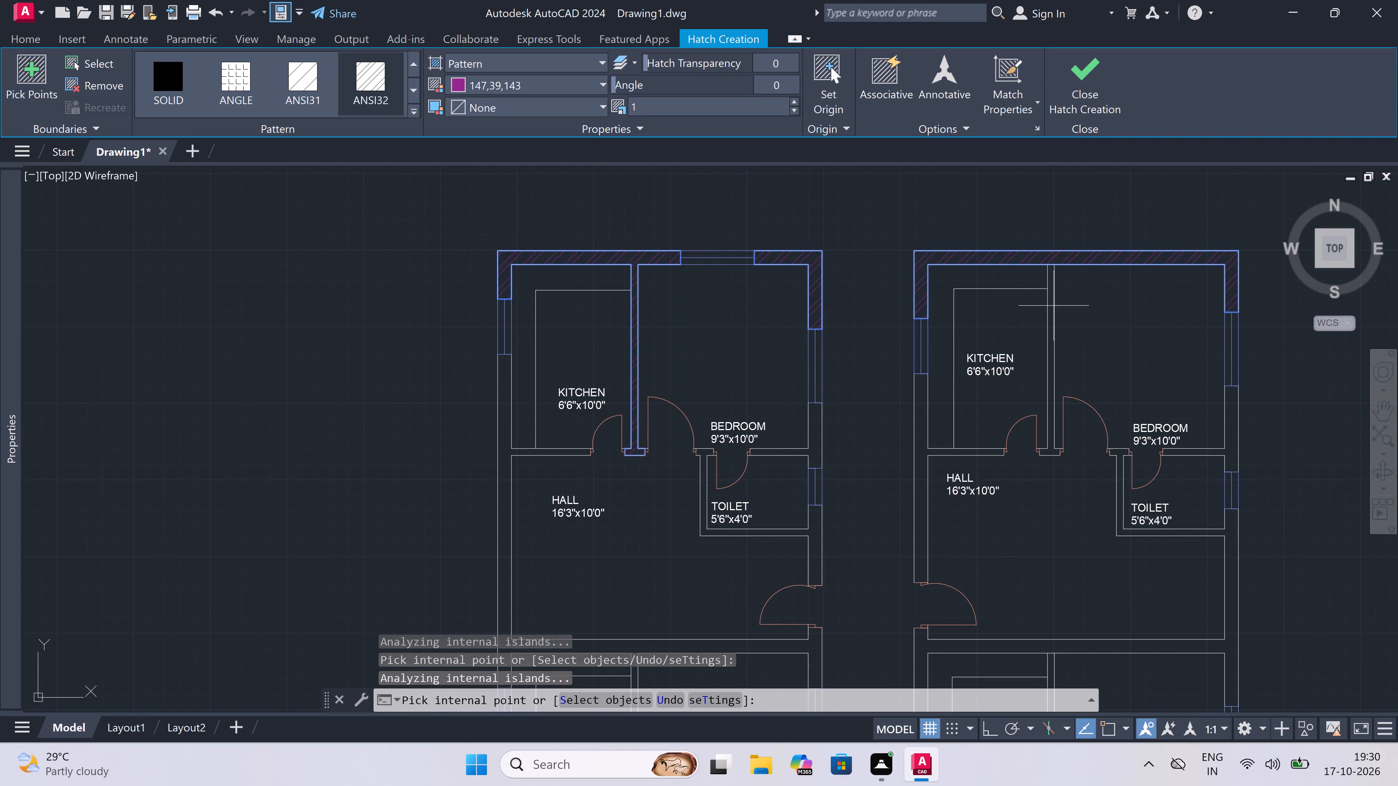
{"action": "double_click", "coordinate": [1056, 306]}
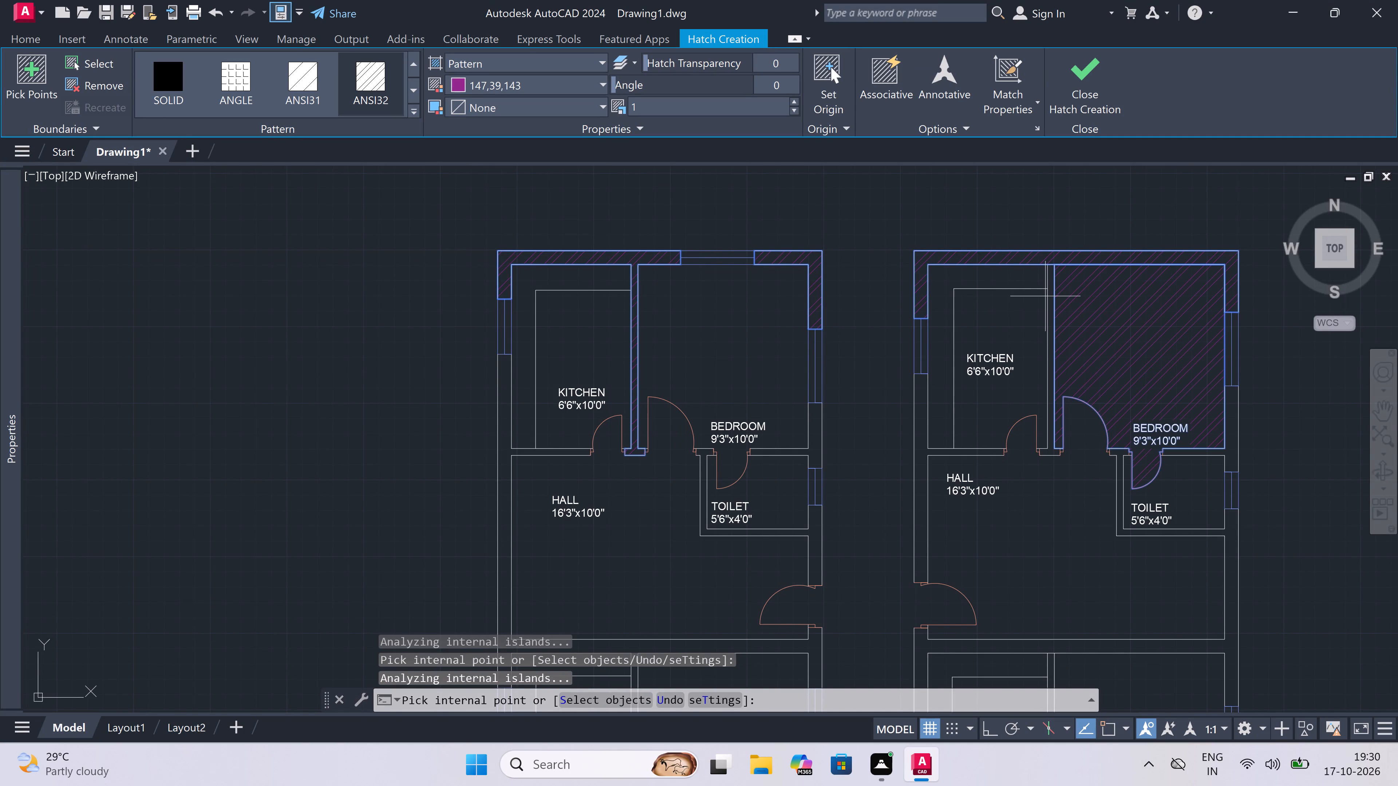
{"action": "key", "text": "ctrl+z"}
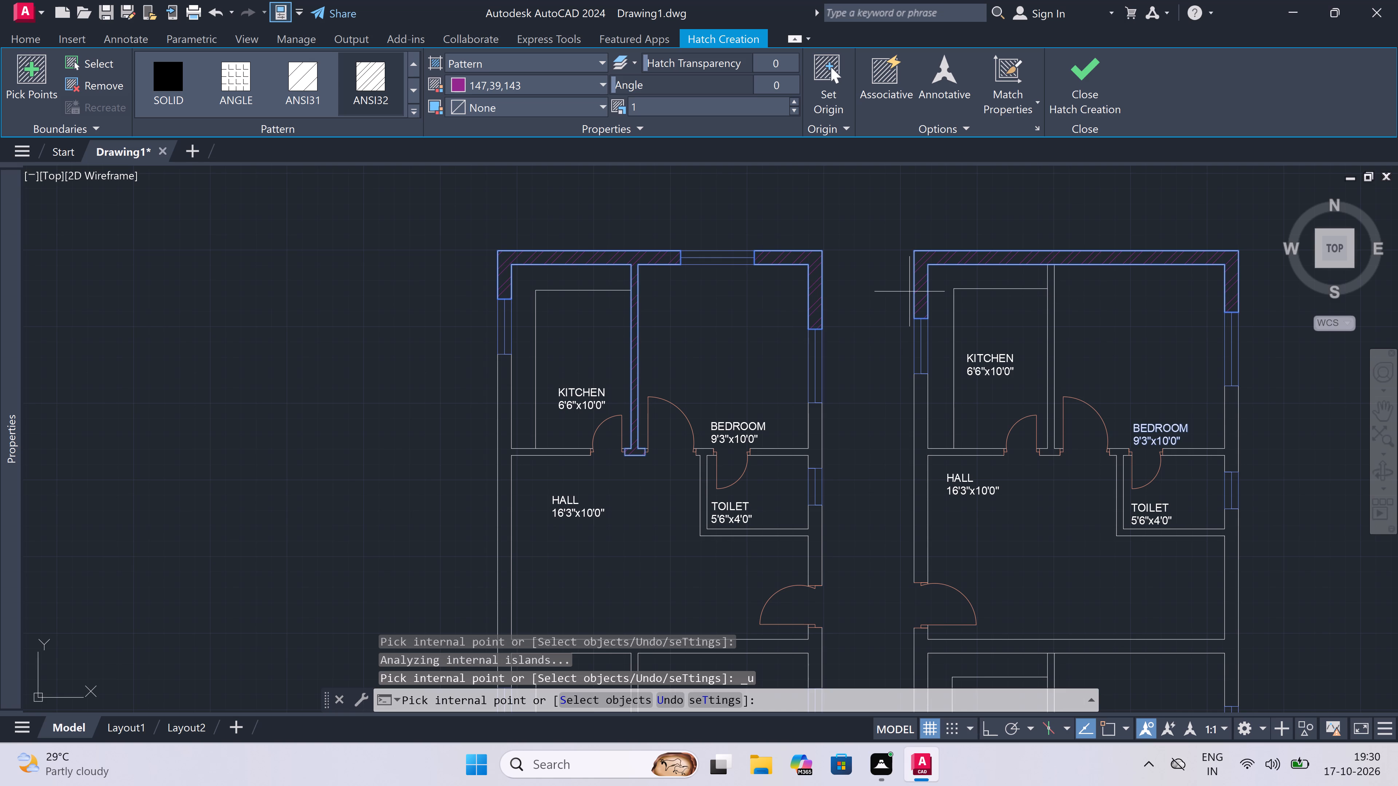
Add the west and south walls, the east wall segments and the toilet walls of the west column's top plan to the hatch.
{"action": "scroll", "coordinate": [422, 261], "scroll_direction": "down", "scroll_amount": 3}
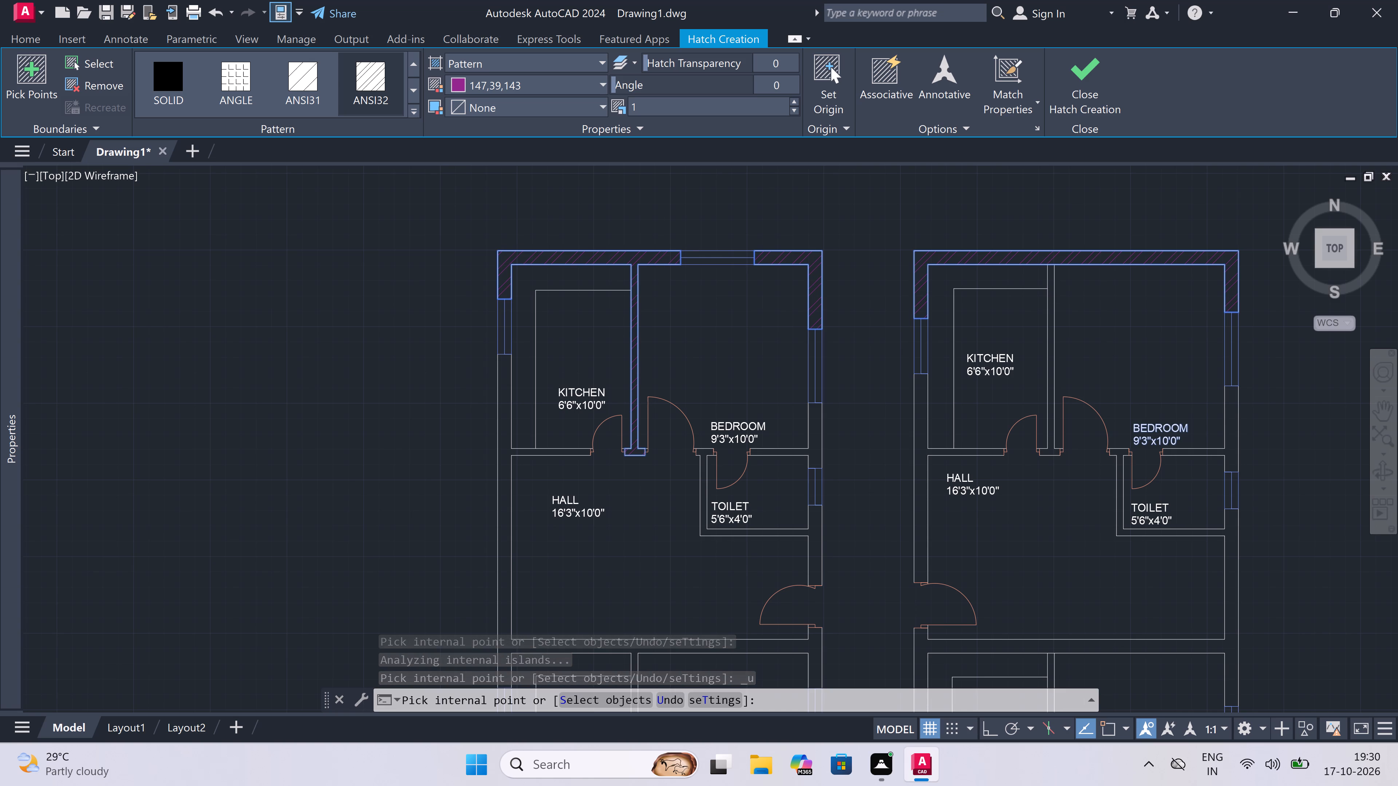
{"action": "scroll", "coordinate": [465, 366], "scroll_direction": "up", "scroll_amount": 3}
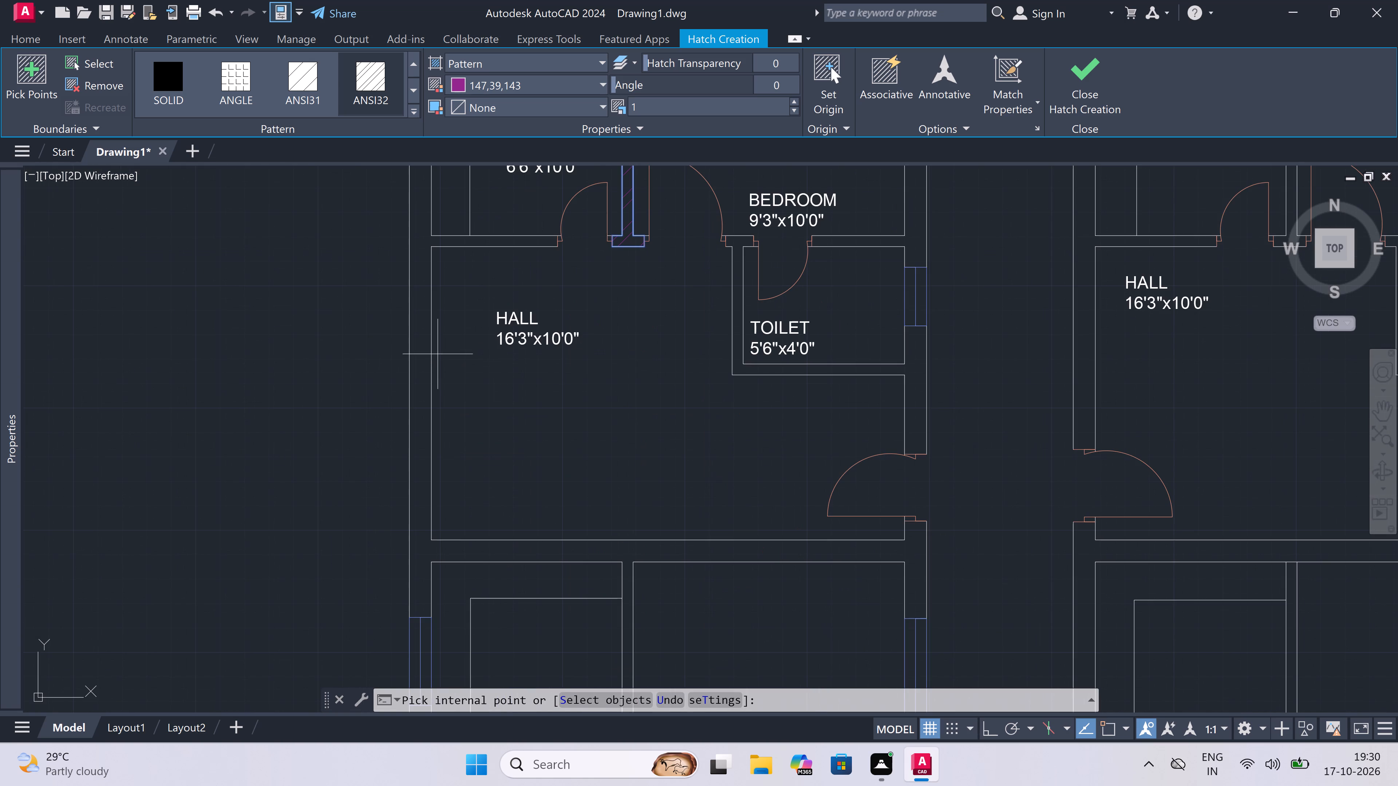
{"action": "left_click", "coordinate": [423, 339]}
{"action": "scroll", "coordinate": [424, 340], "scroll_direction": "down", "scroll_amount": 3}
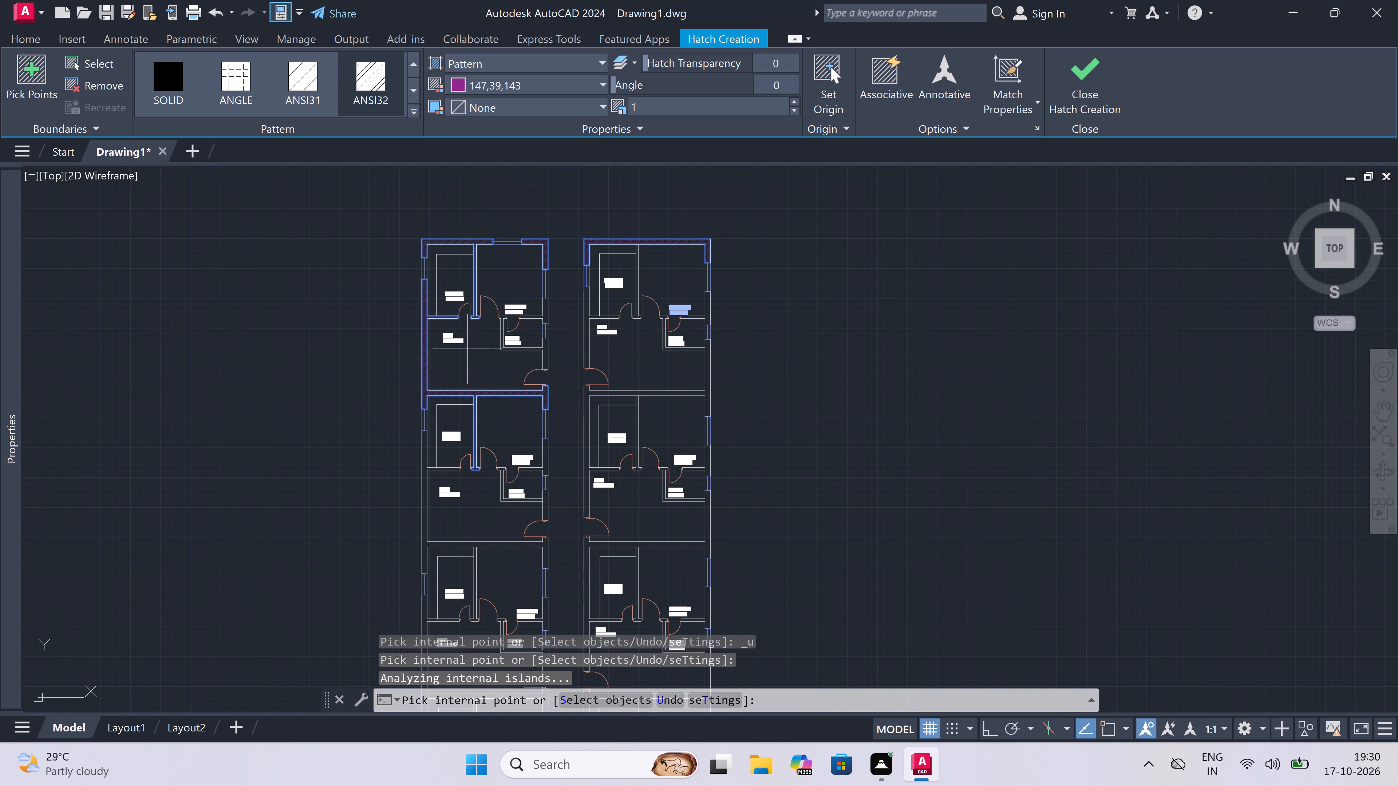
{"action": "scroll", "coordinate": [570, 326], "scroll_direction": "up", "scroll_amount": 3}
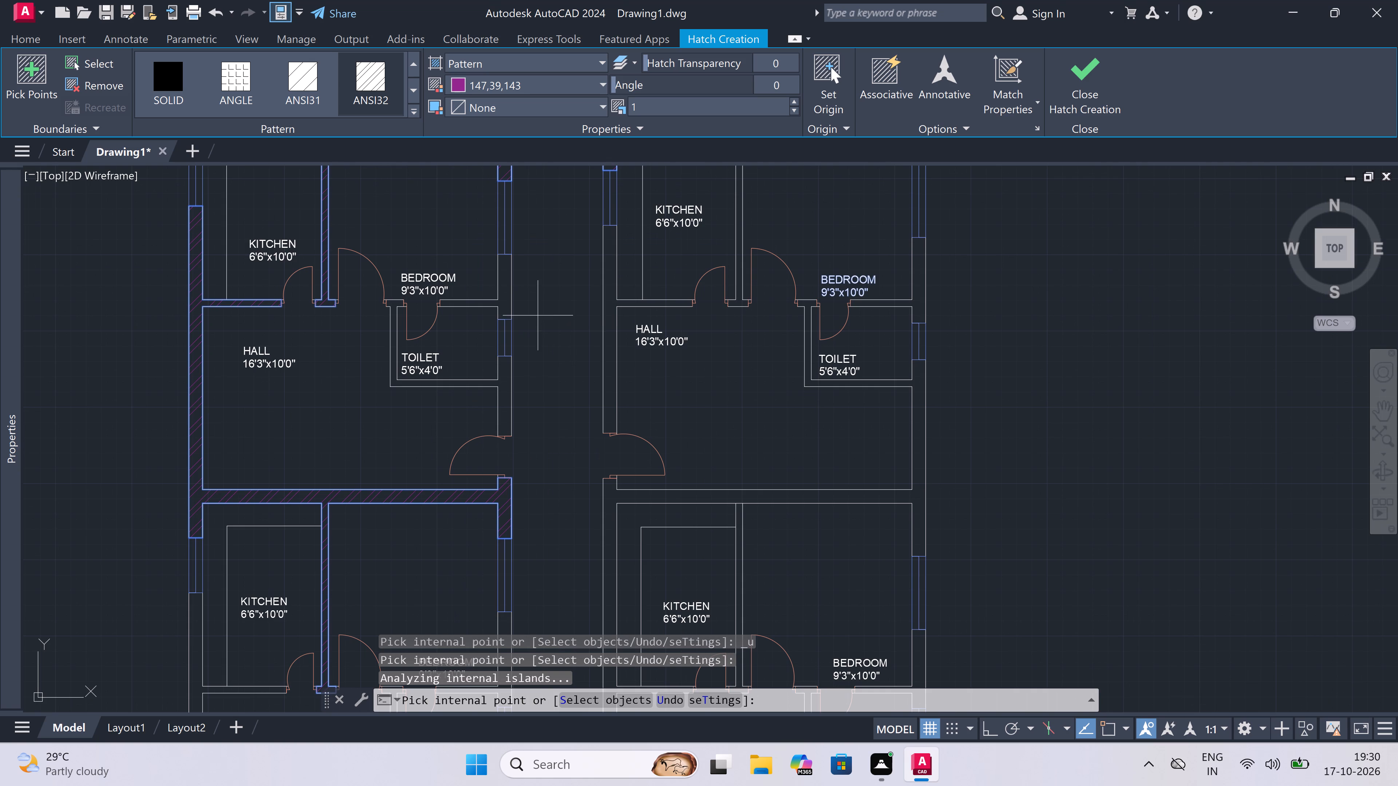
{"action": "left_click", "coordinate": [501, 288]}
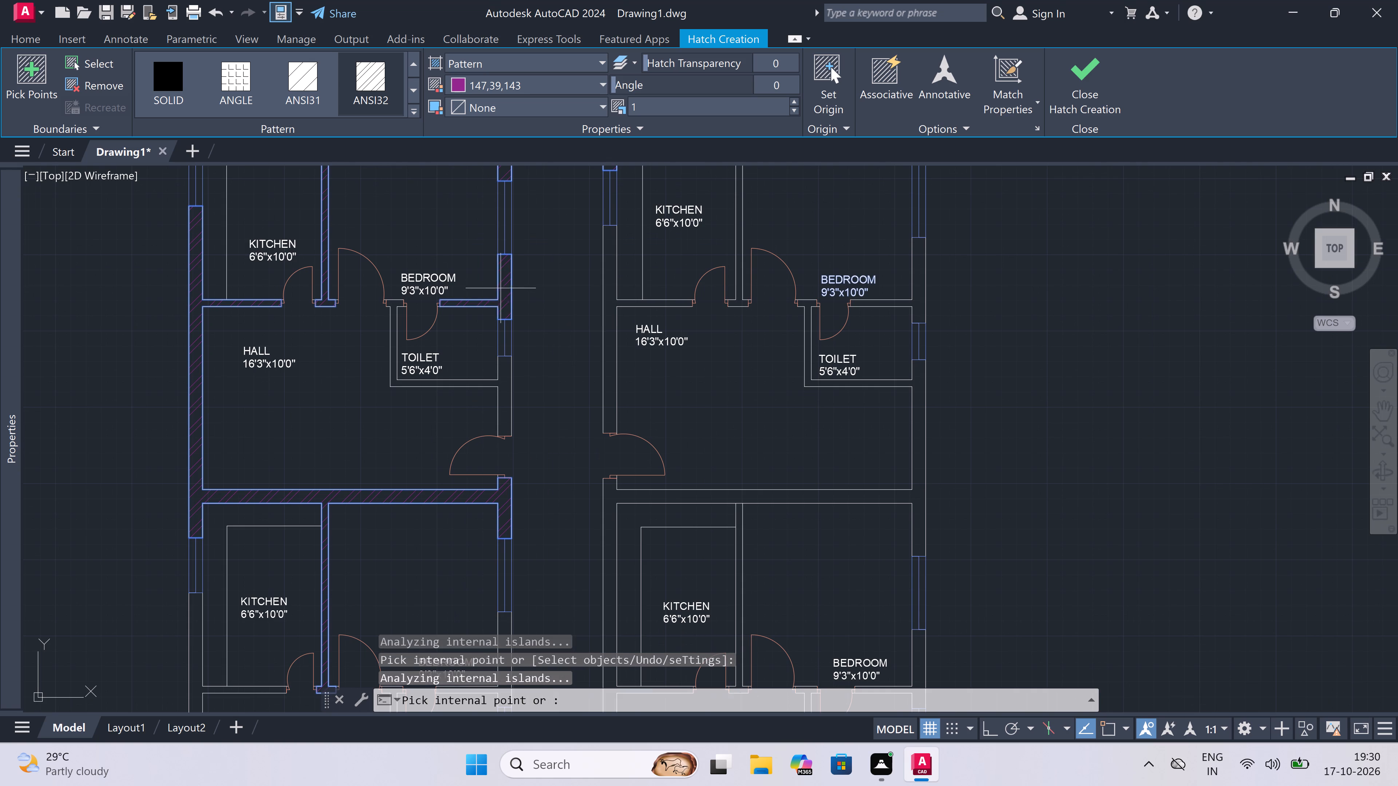
{"action": "left_click", "coordinate": [502, 388]}
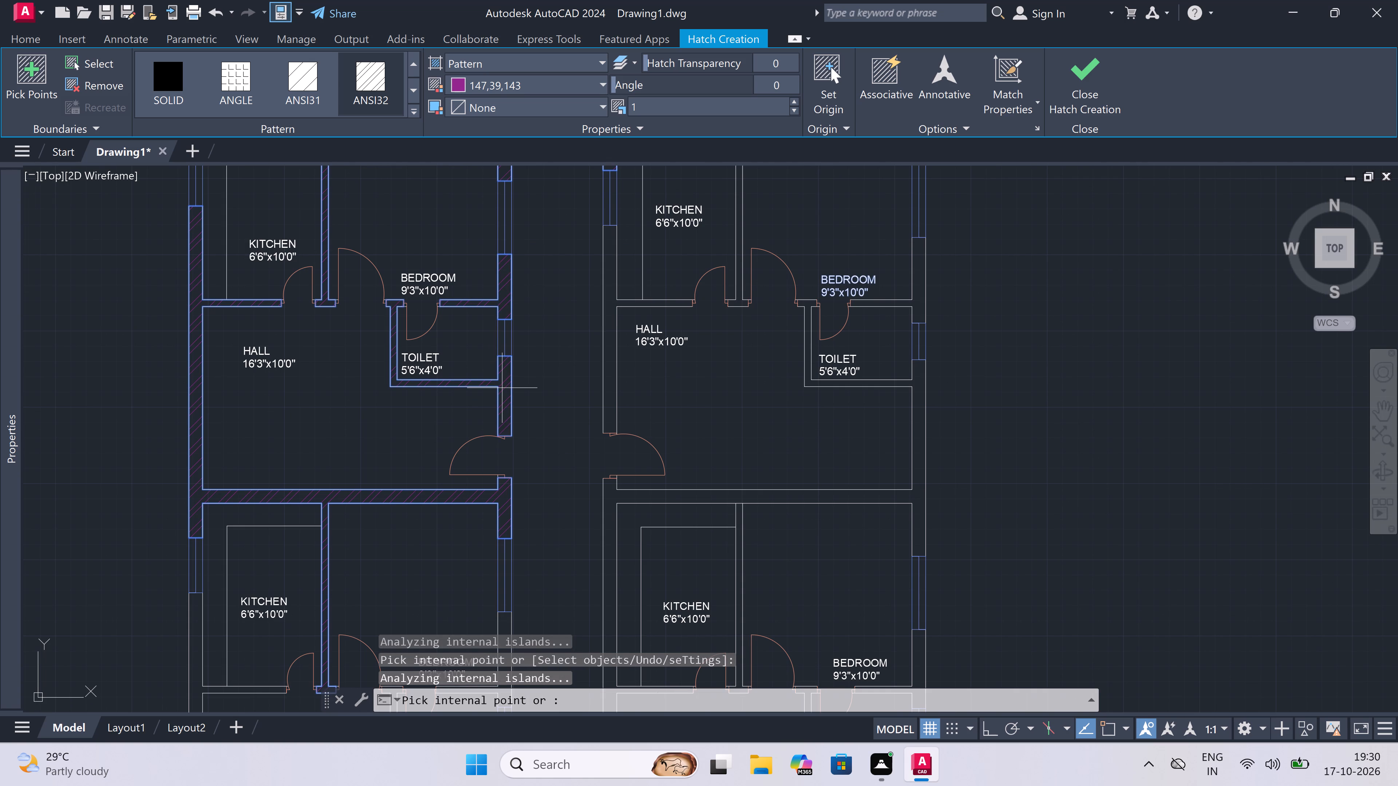
Add the west wall, kitchen–bedroom partition, east wall segments, toilet walls and south wall of the east column's top plan to the hatch.
{"action": "scroll", "coordinate": [502, 388], "scroll_direction": "down", "scroll_amount": 2}
{"action": "scroll", "coordinate": [565, 329], "scroll_direction": "up", "scroll_amount": 2}
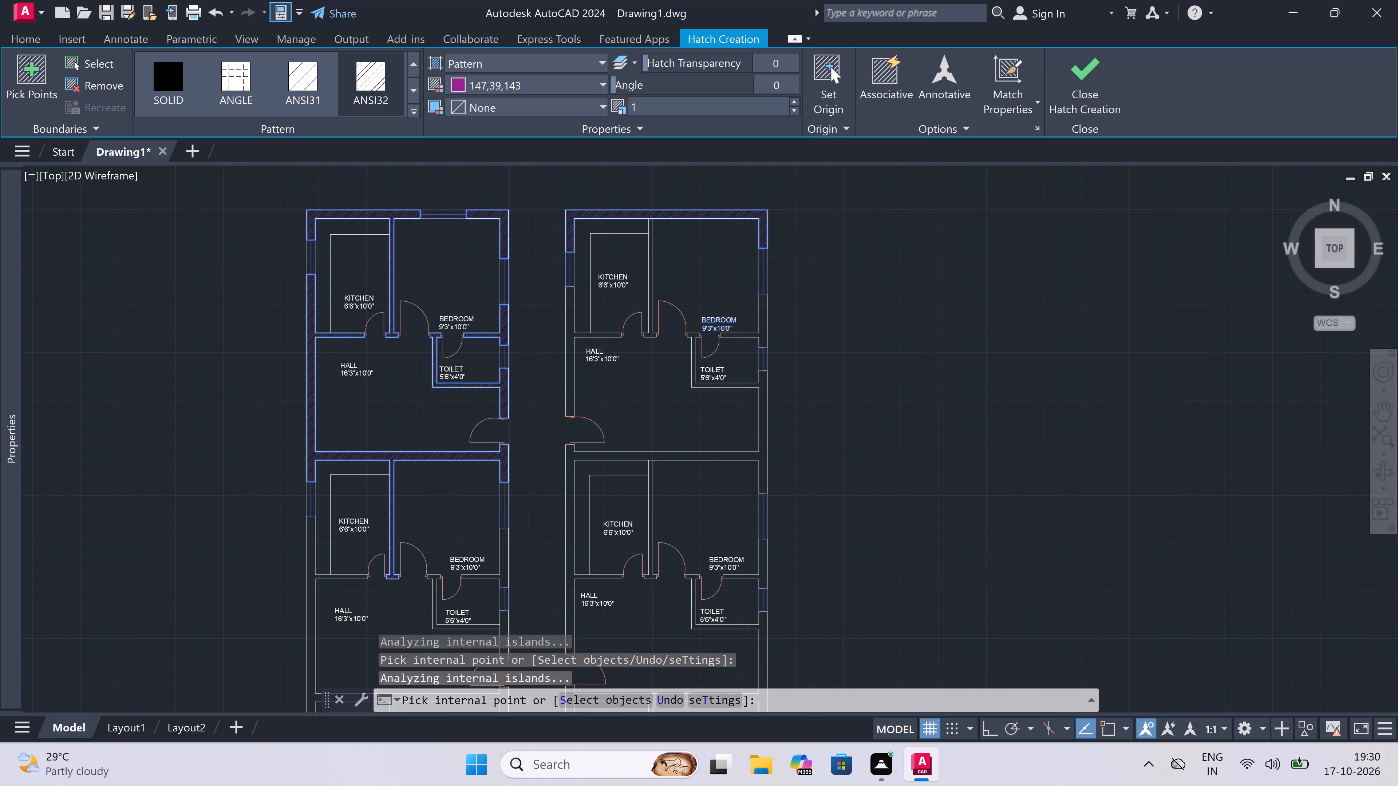
{"action": "left_click", "coordinate": [575, 329]}
{"action": "scroll", "coordinate": [576, 329], "scroll_direction": "down", "scroll_amount": 3}
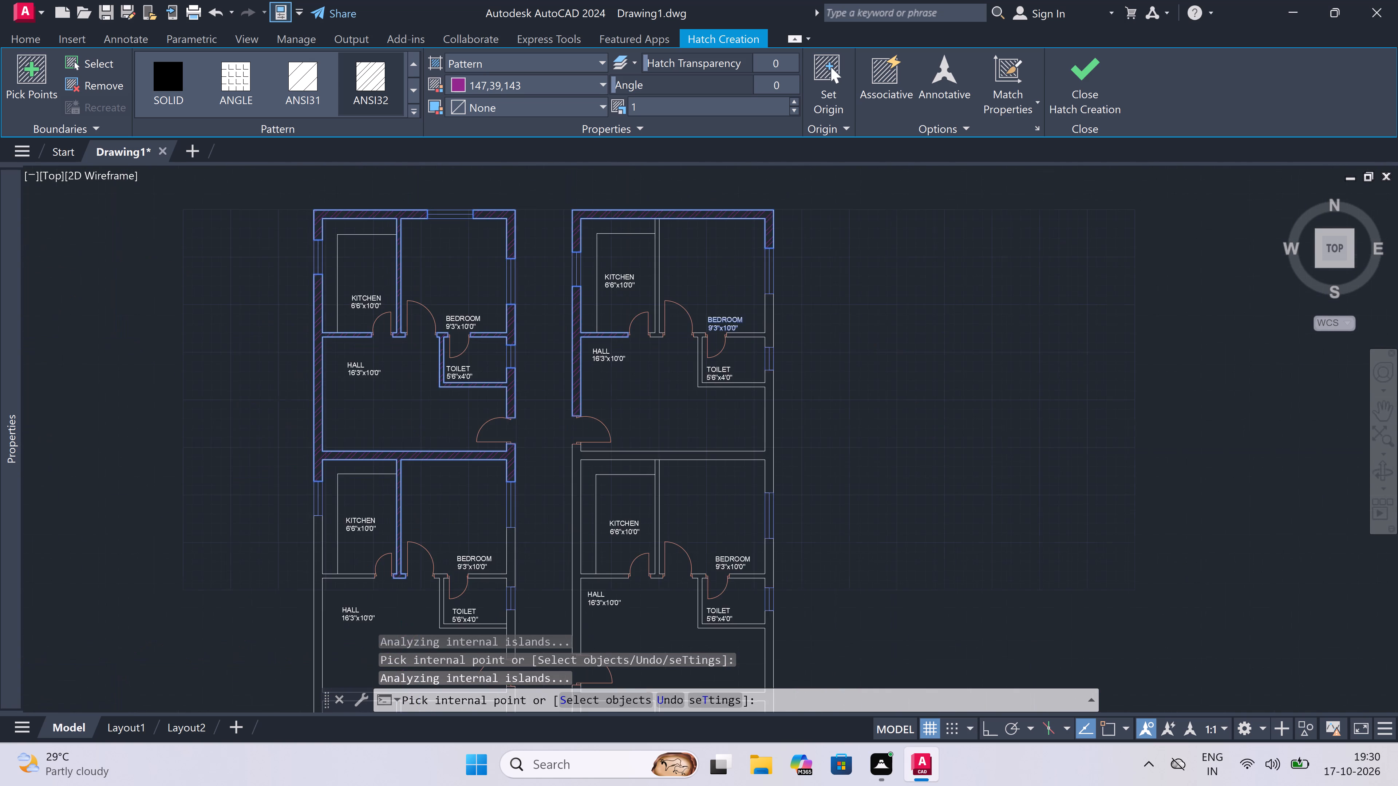
{"action": "scroll", "coordinate": [576, 329], "scroll_direction": "down", "scroll_amount": 3}
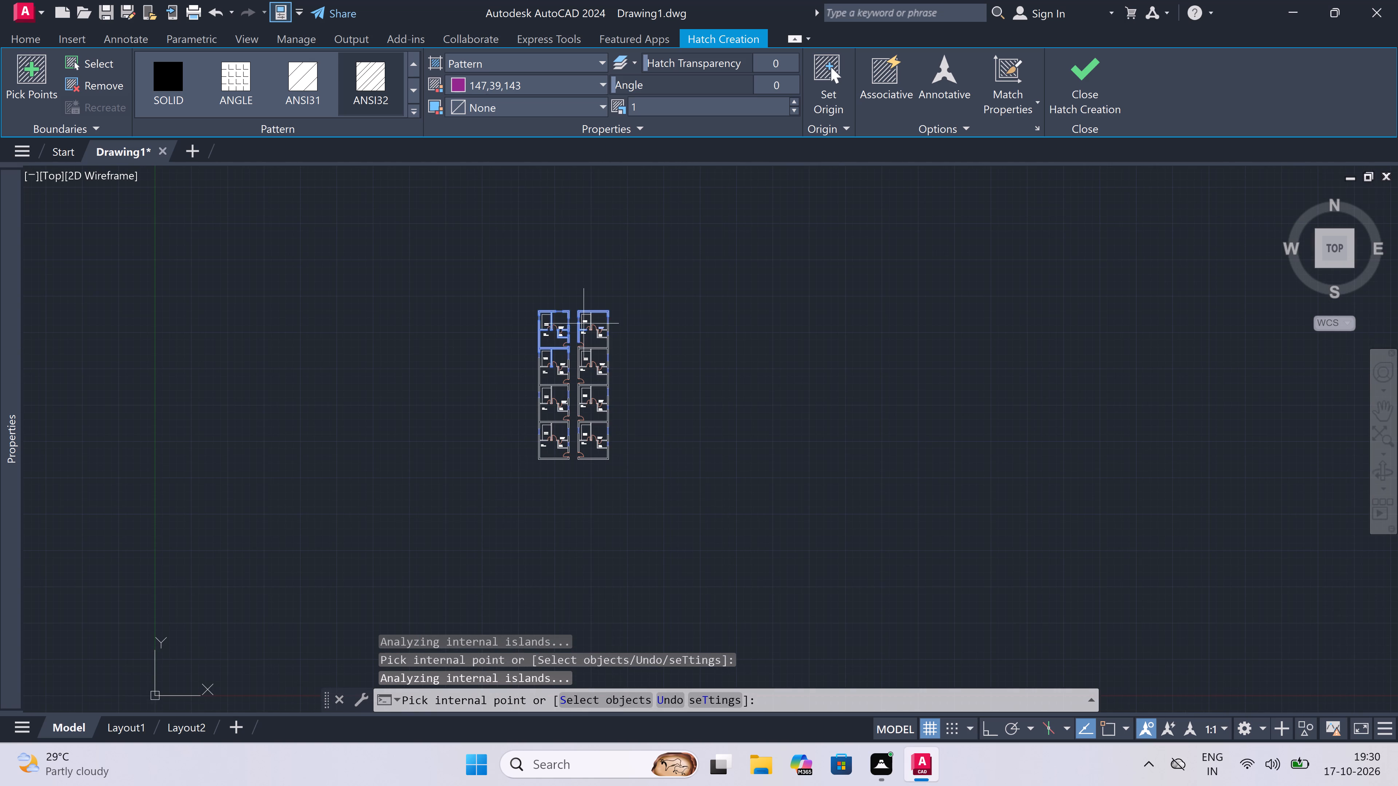
{"action": "scroll", "coordinate": [589, 314], "scroll_direction": "down", "scroll_amount": 2}
{"action": "scroll", "coordinate": [595, 286], "scroll_direction": "up", "scroll_amount": 3}
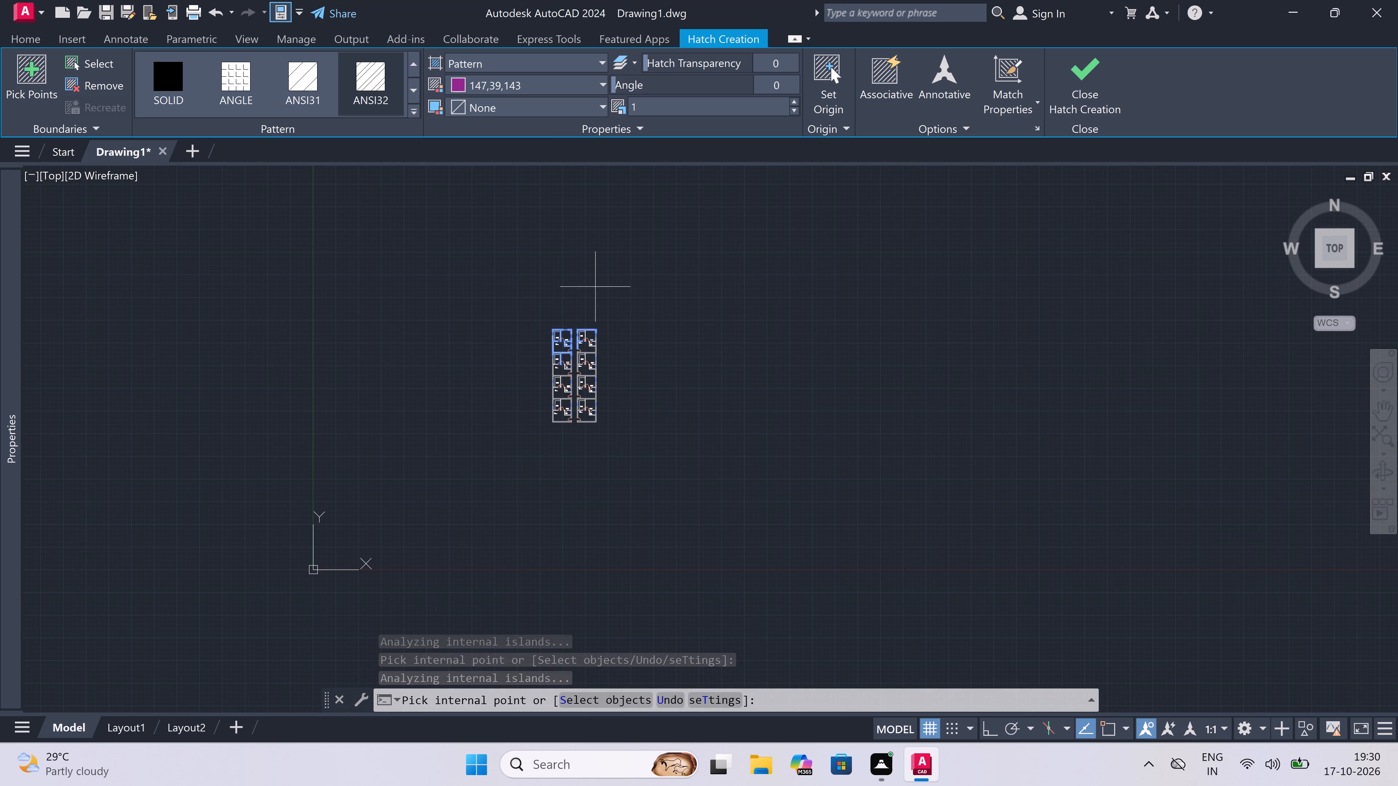
{"action": "scroll", "coordinate": [586, 328], "scroll_direction": "up", "scroll_amount": 5}
{"action": "scroll", "coordinate": [599, 399], "scroll_direction": "up", "scroll_amount": 3}
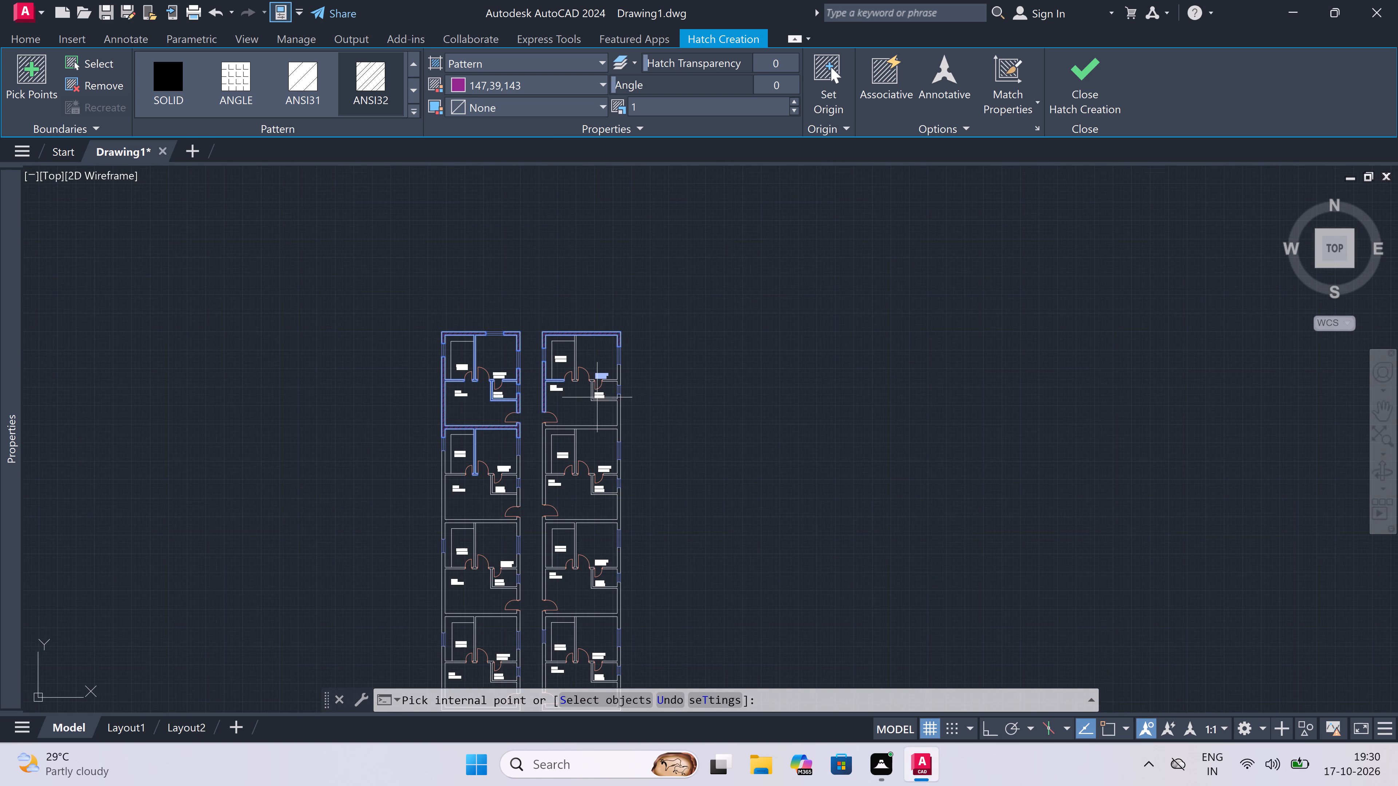
{"action": "scroll", "coordinate": [547, 307], "scroll_direction": "up", "scroll_amount": 2}
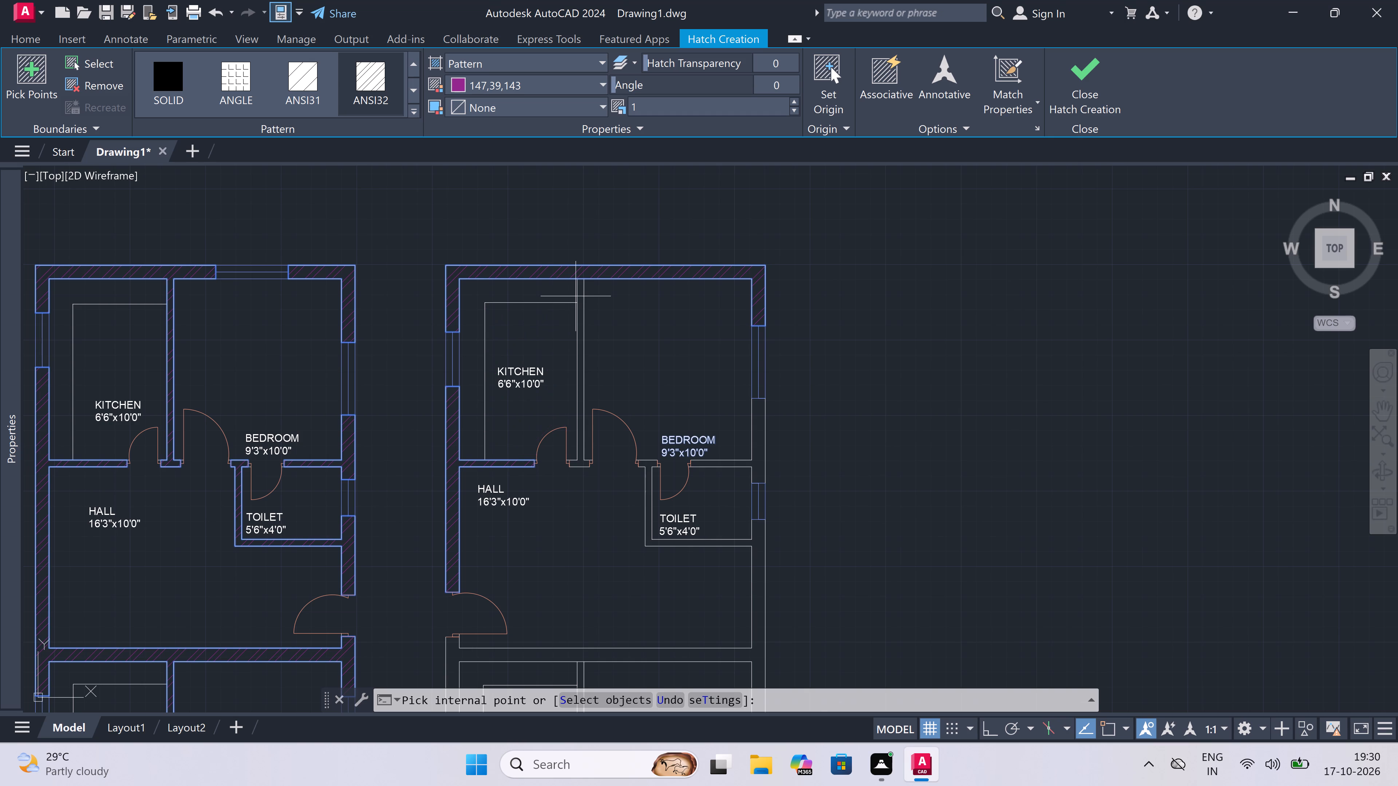
{"action": "left_click", "coordinate": [581, 294]}
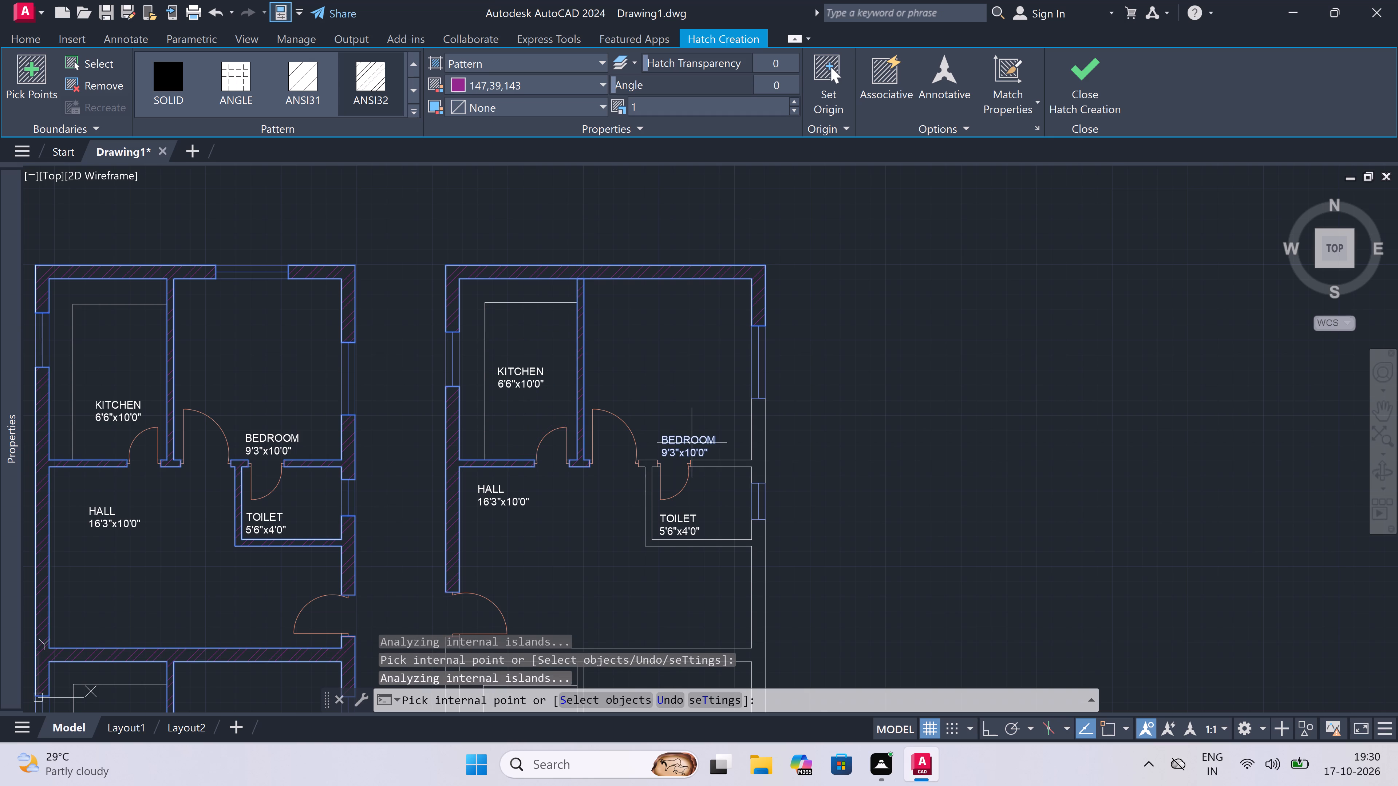
{"action": "left_click", "coordinate": [753, 440]}
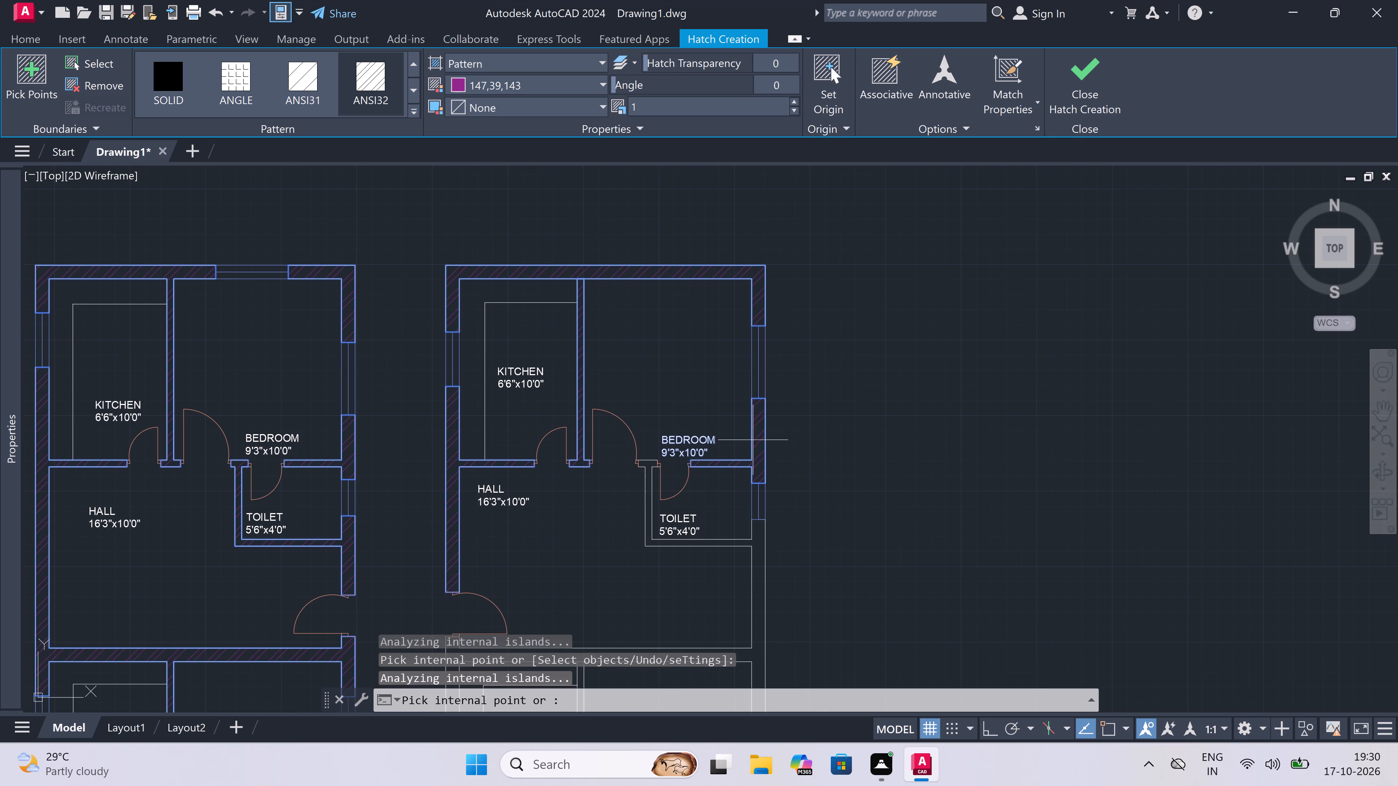
{"action": "left_click", "coordinate": [761, 546]}
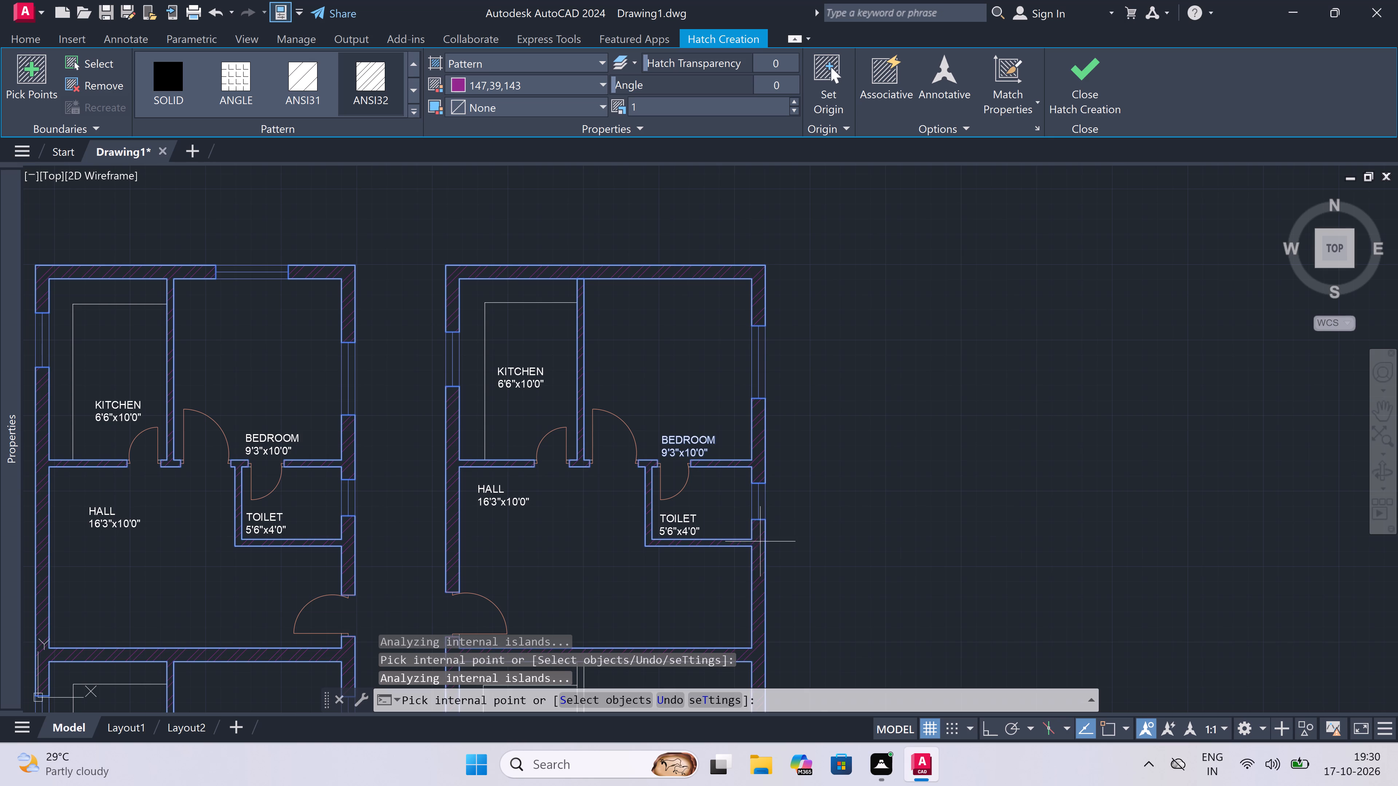
Add the east wall segments, toilet walls, south wall and kitchen–bedroom partition of the east column's second plan to the hatch.
{"action": "scroll", "coordinate": [692, 469], "scroll_direction": "down", "scroll_amount": 5}
{"action": "scroll", "coordinate": [691, 511], "scroll_direction": "up", "scroll_amount": 4}
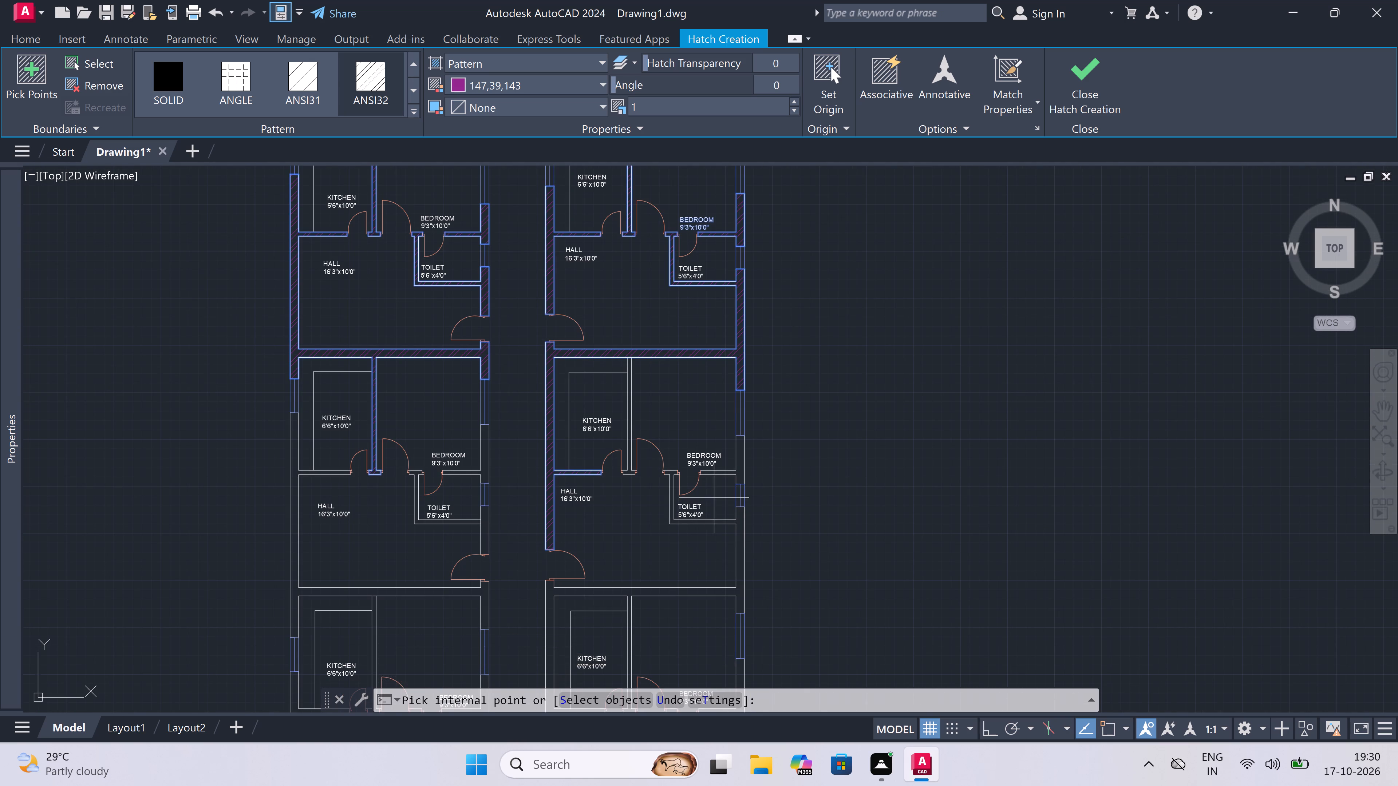
{"action": "left_click", "coordinate": [741, 467]}
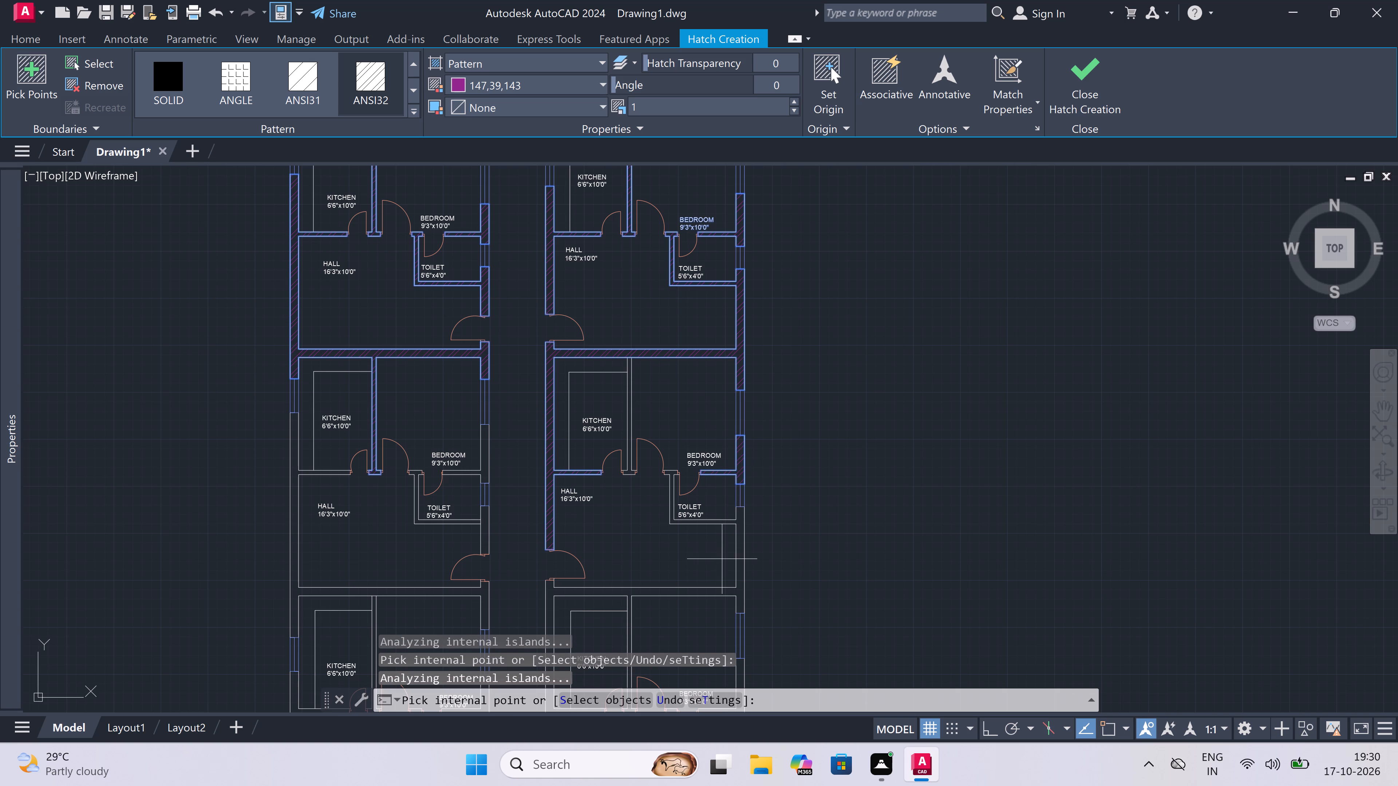
{"action": "double_click", "coordinate": [739, 559]}
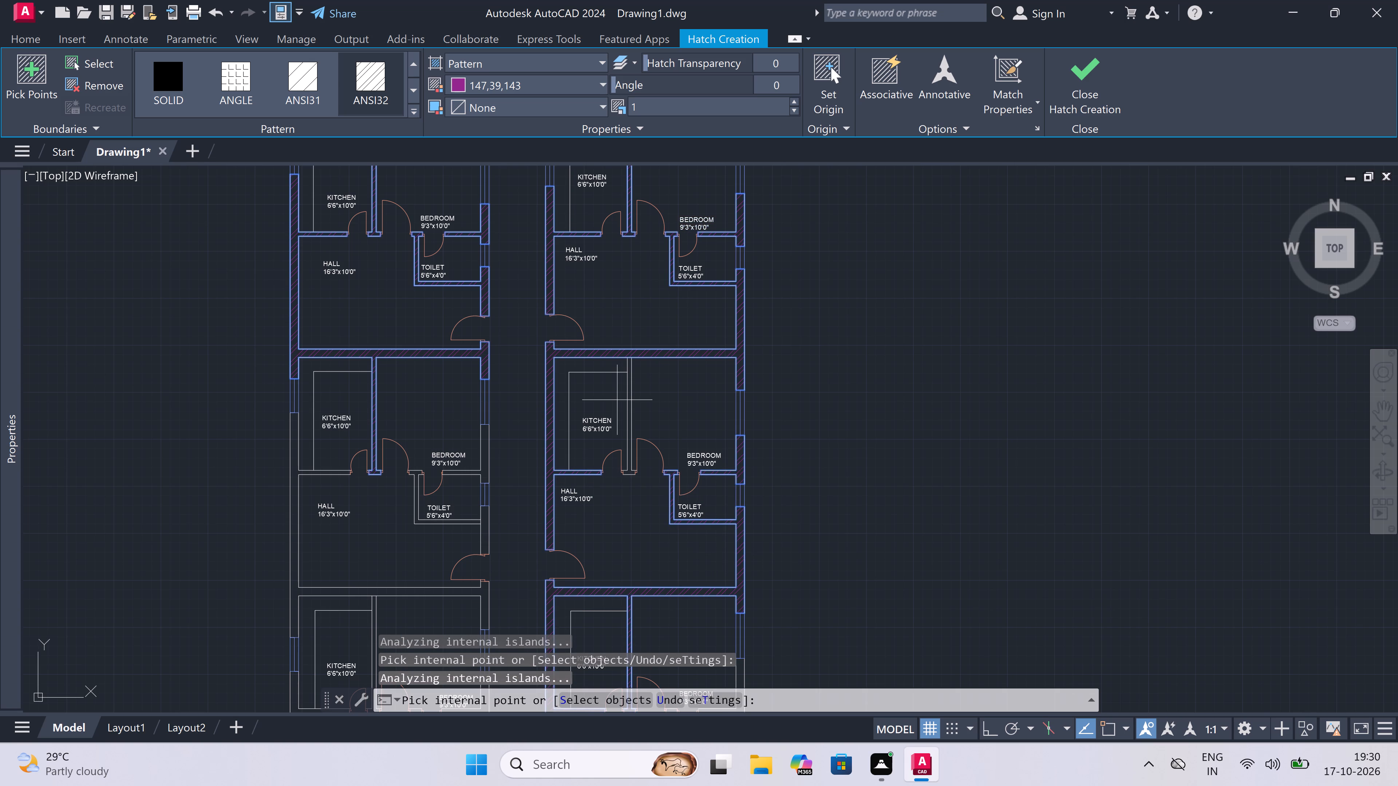
{"action": "scroll", "coordinate": [617, 397], "scroll_direction": "up", "scroll_amount": 2}
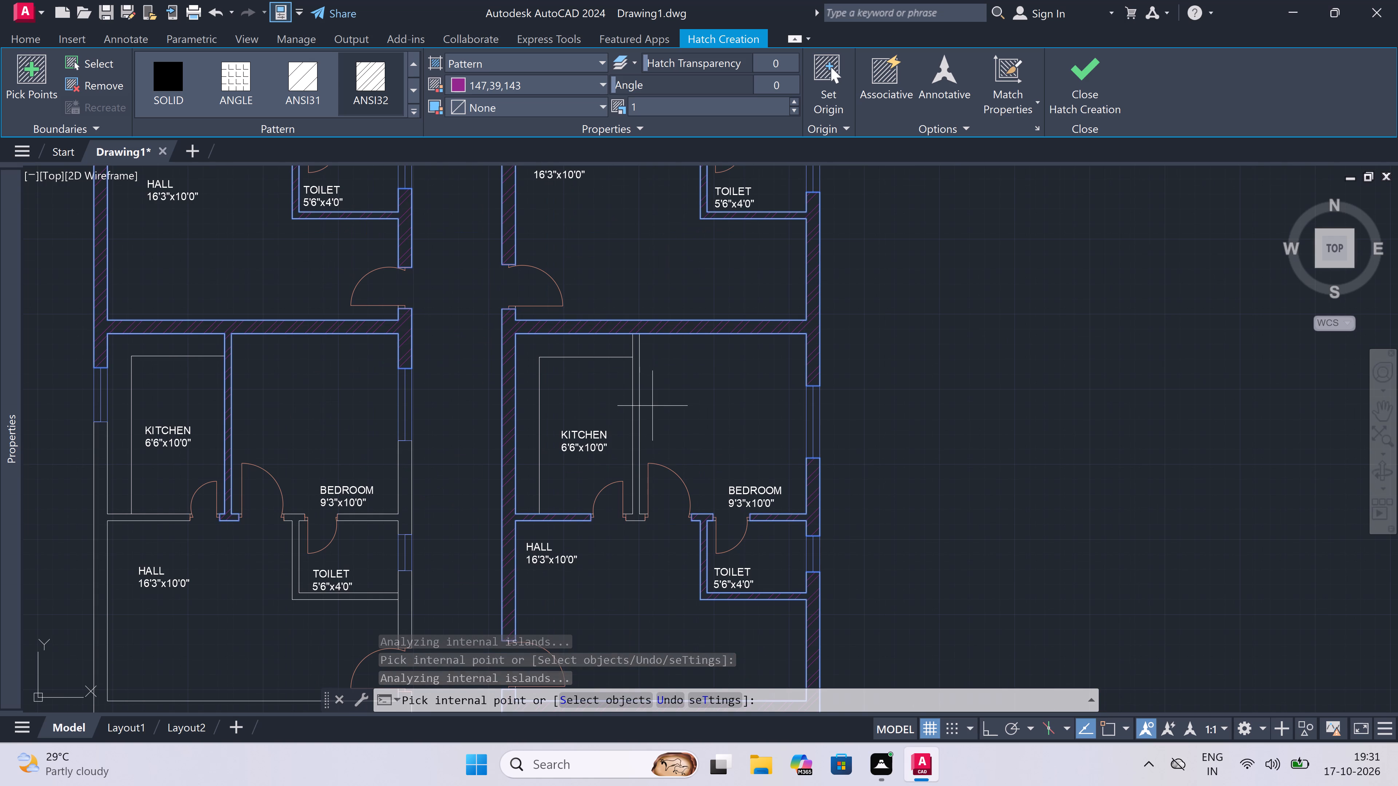
{"action": "left_click", "coordinate": [636, 394]}
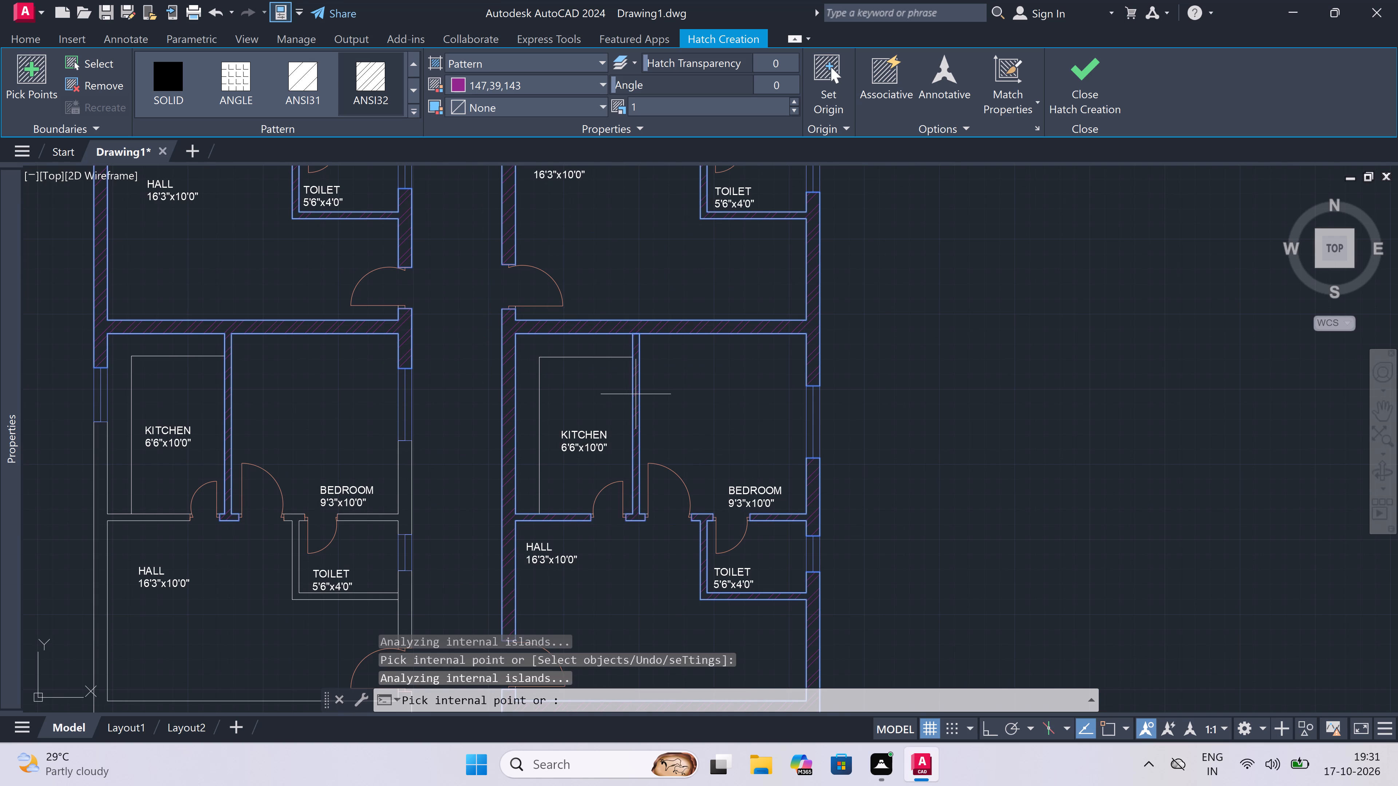
Add the south wall, toilet walls and east wall segments of the east column's third plan to the hatch.
{"action": "scroll", "coordinate": [636, 394], "scroll_direction": "down", "scroll_amount": 8}
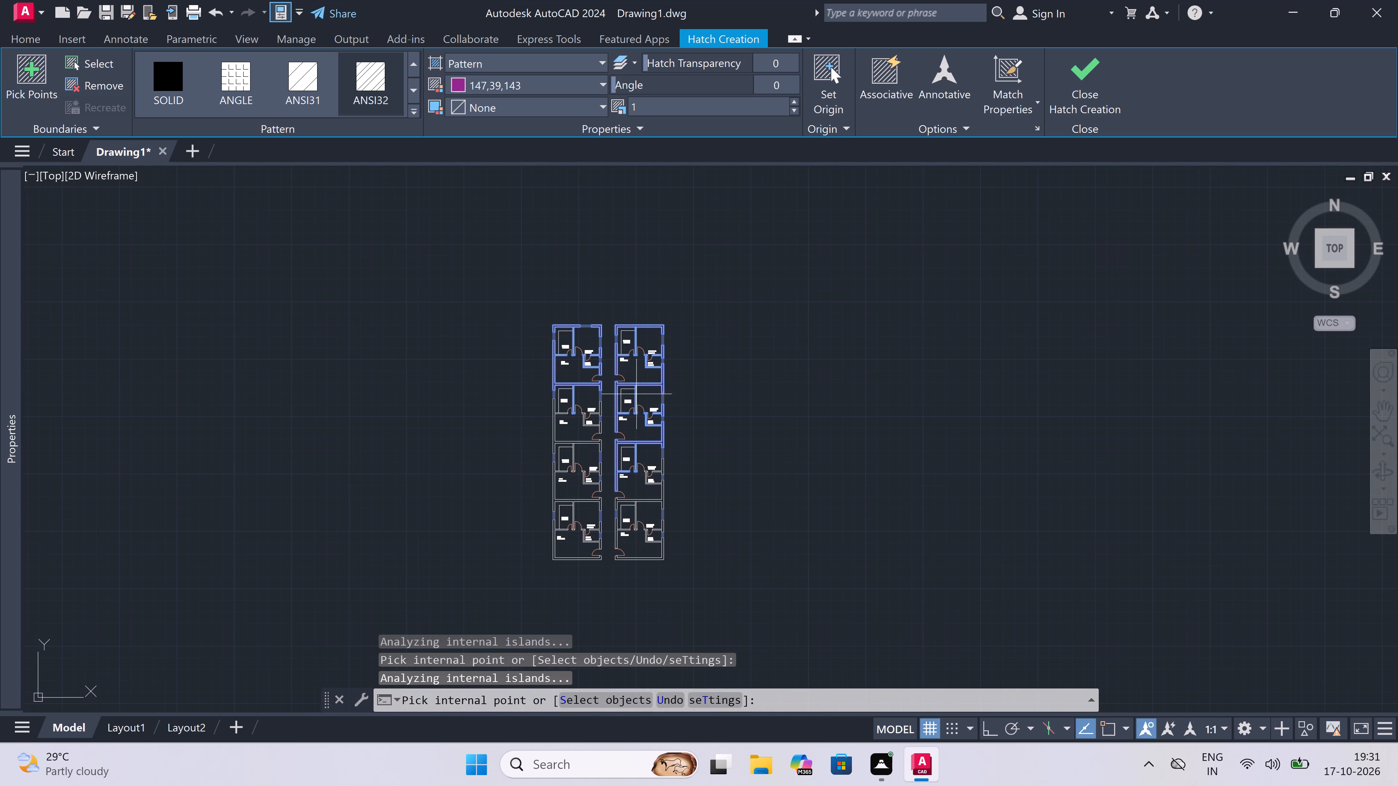
{"action": "scroll", "coordinate": [636, 505], "scroll_direction": "up", "scroll_amount": 4}
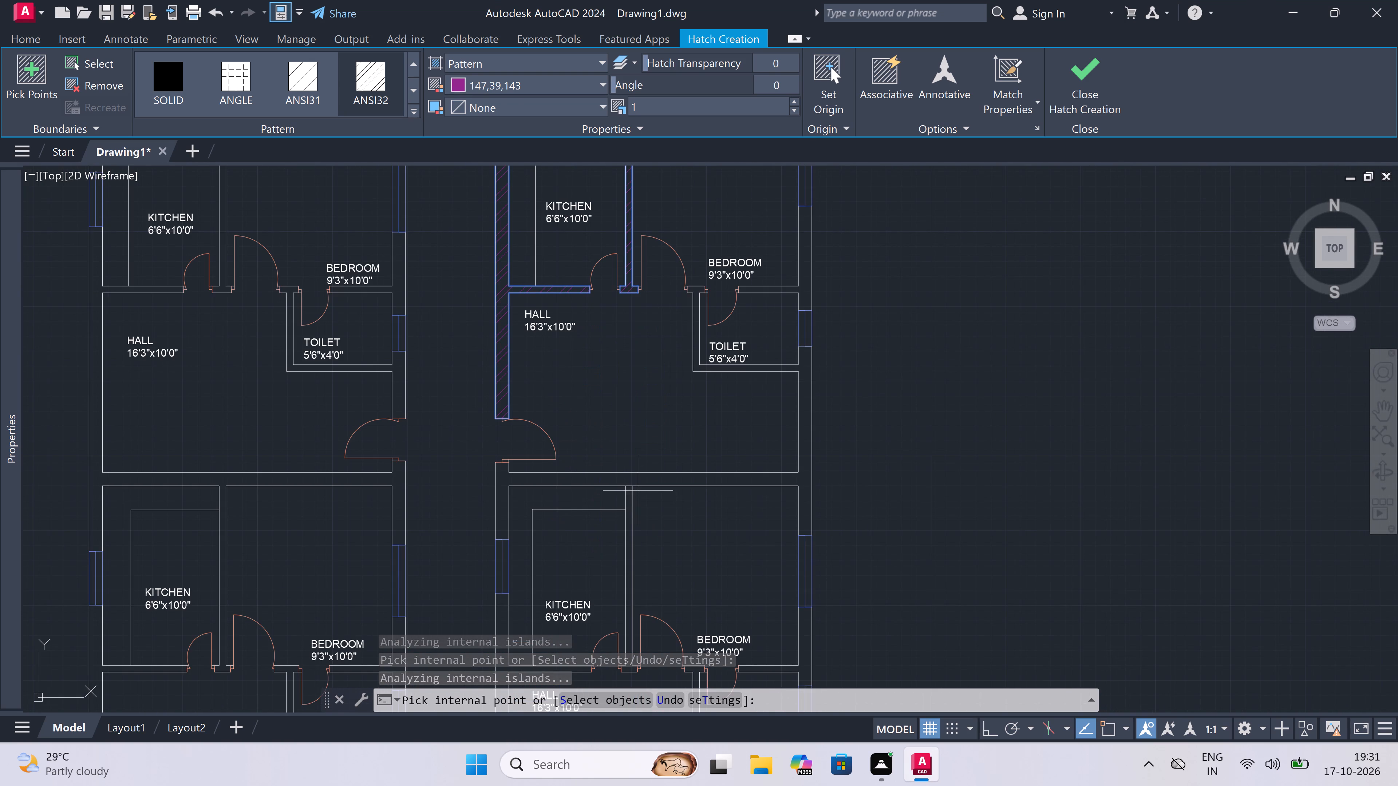
{"action": "double_click", "coordinate": [635, 477]}
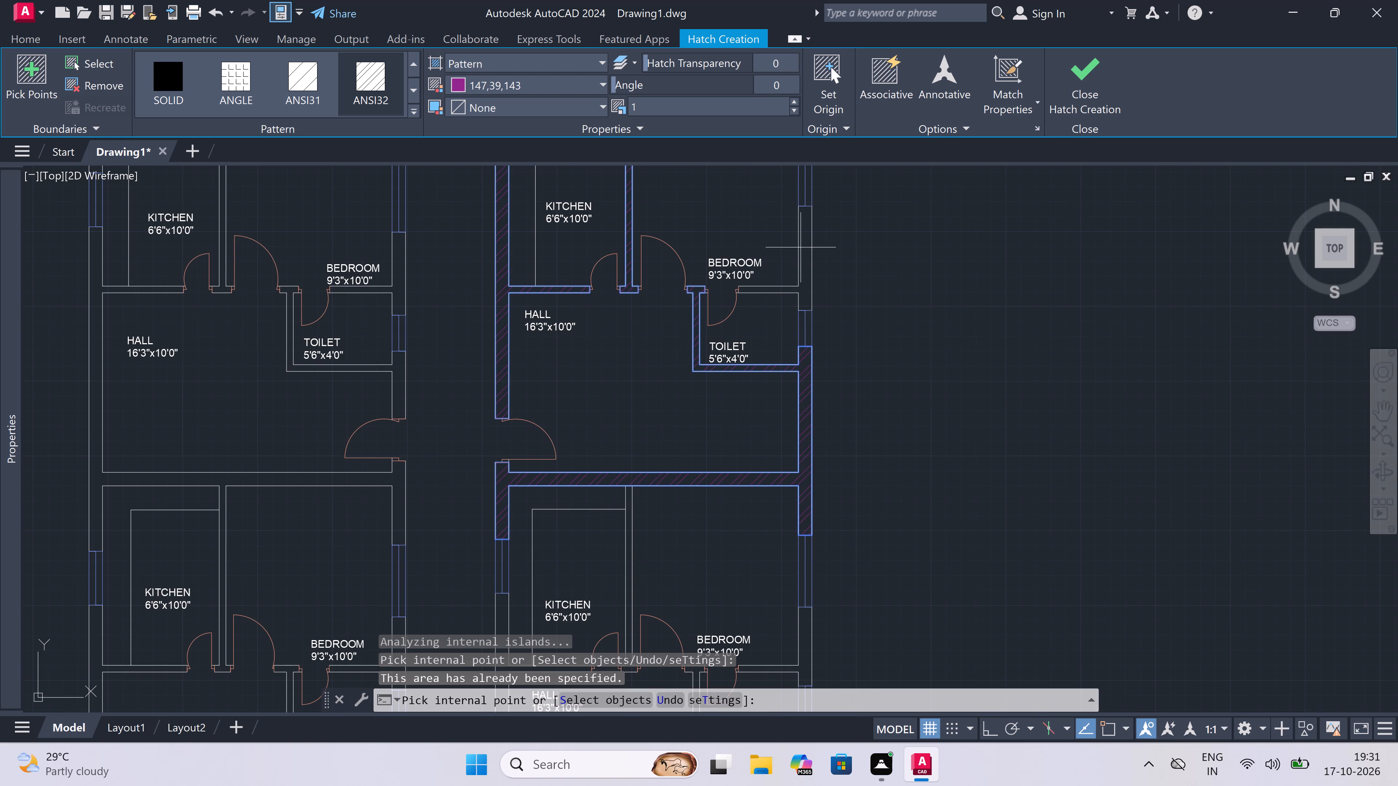
{"action": "double_click", "coordinate": [803, 257]}
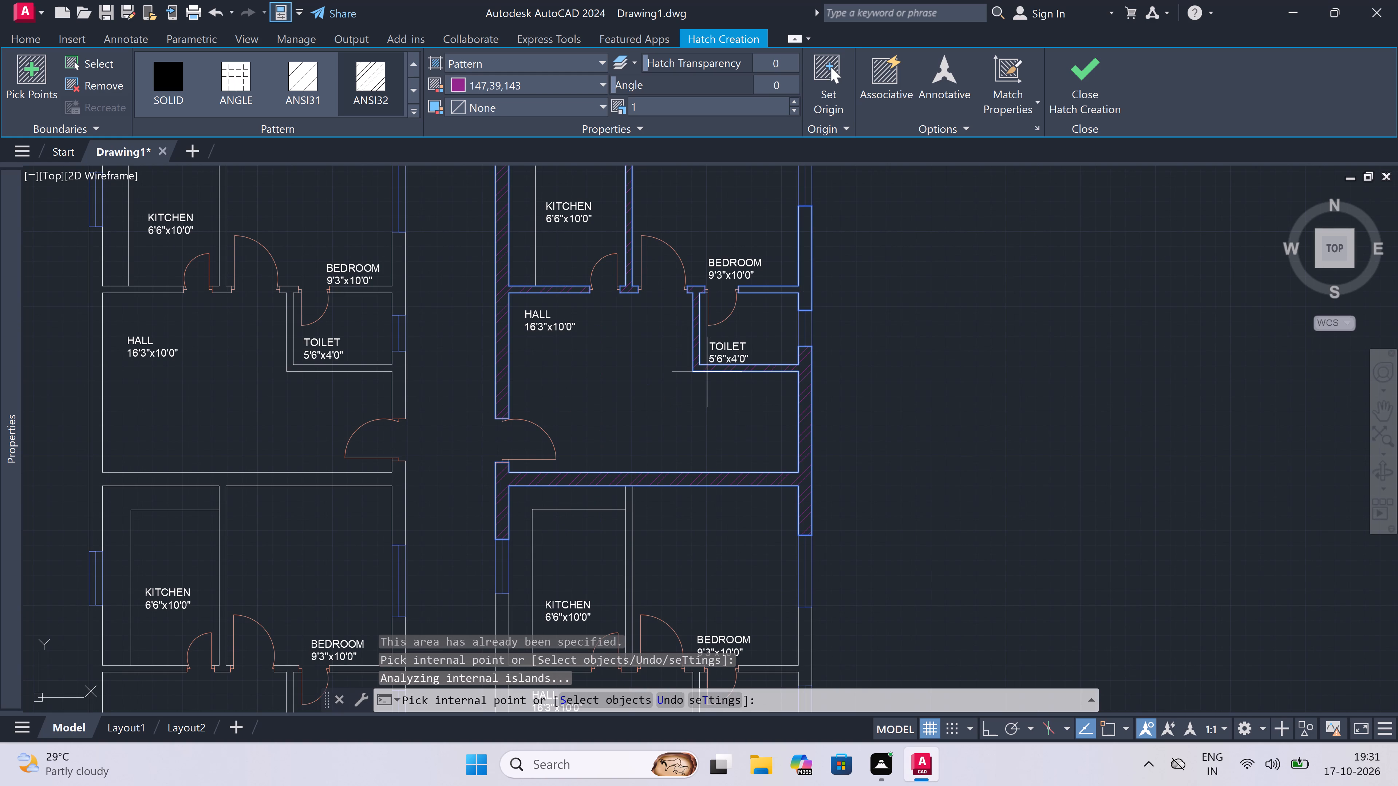
{"action": "left_click", "coordinate": [801, 253]}
Add the east, south and west walls, toilet walls and kitchen–bedroom partition of the east column's bottom plan to the hatch.
{"action": "scroll", "coordinate": [682, 377], "scroll_direction": "down", "scroll_amount": 2}
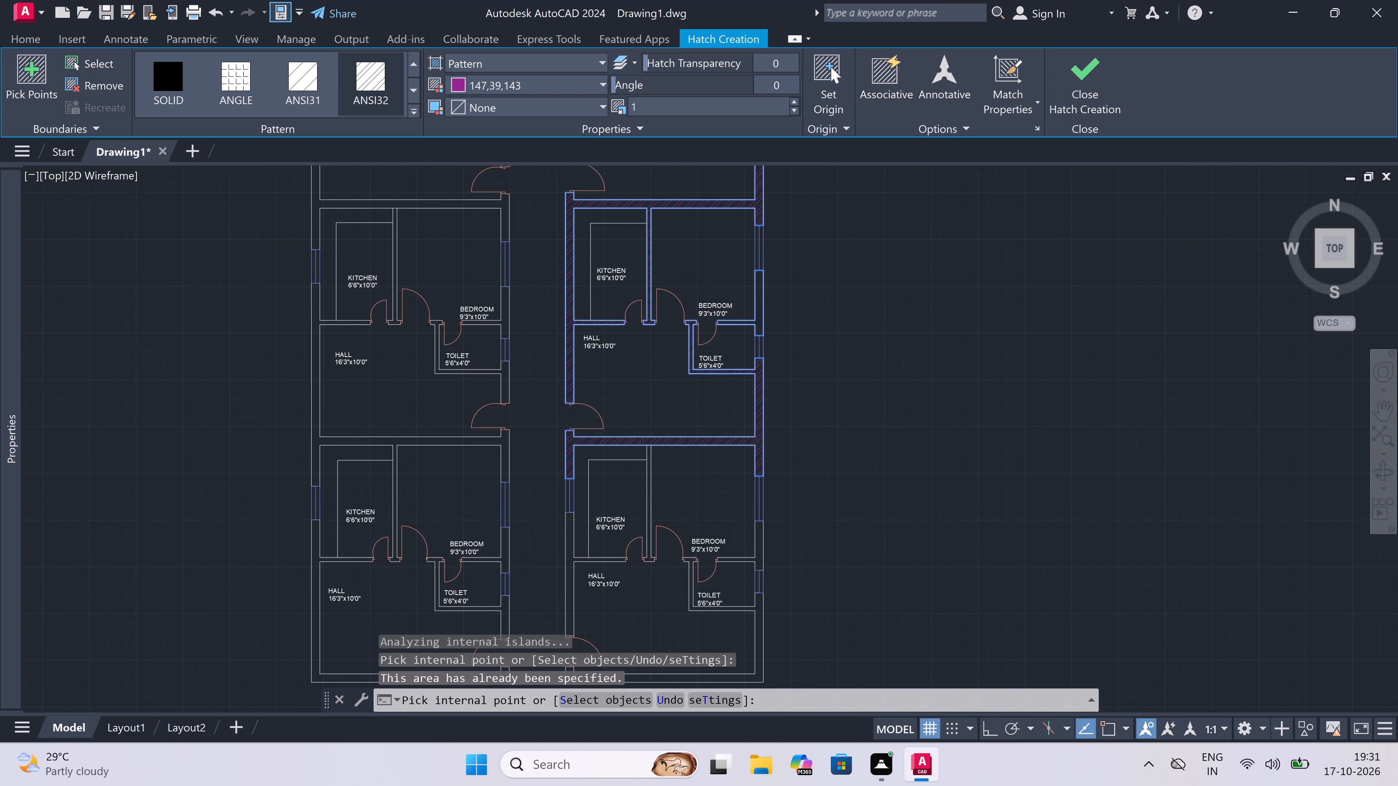
{"action": "scroll", "coordinate": [682, 380], "scroll_direction": "down", "scroll_amount": 1}
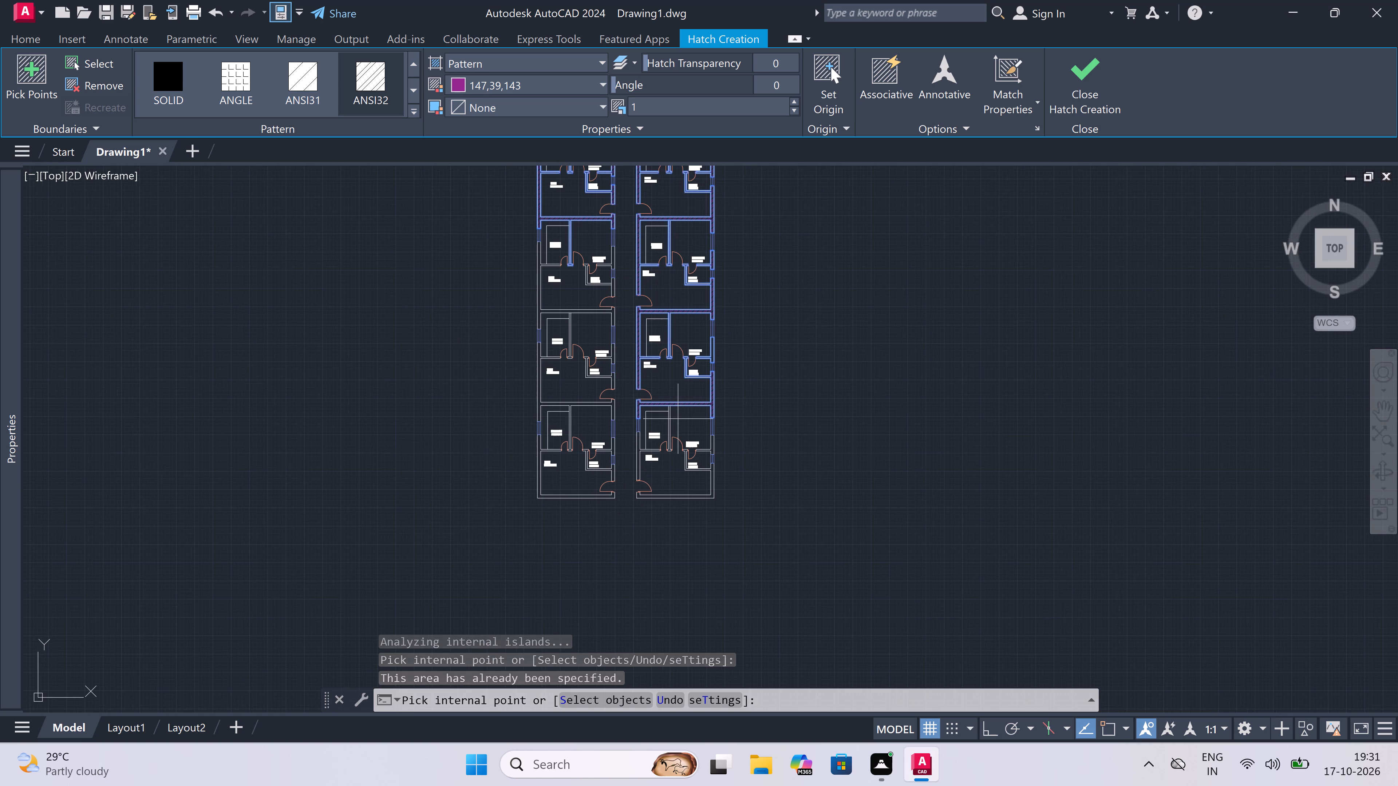
{"action": "scroll", "coordinate": [677, 420], "scroll_direction": "up", "scroll_amount": 2}
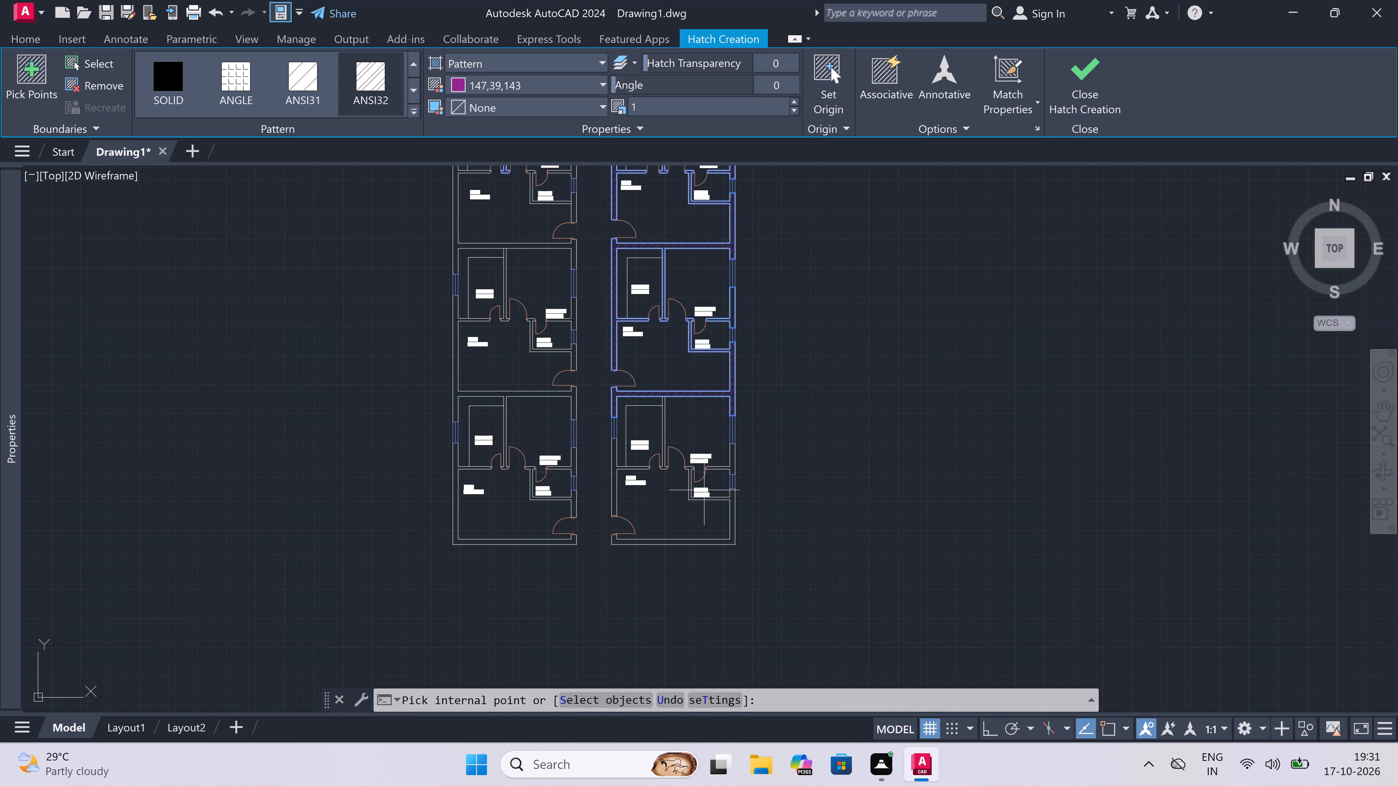
{"action": "scroll", "coordinate": [728, 453], "scroll_direction": "up", "scroll_amount": 3}
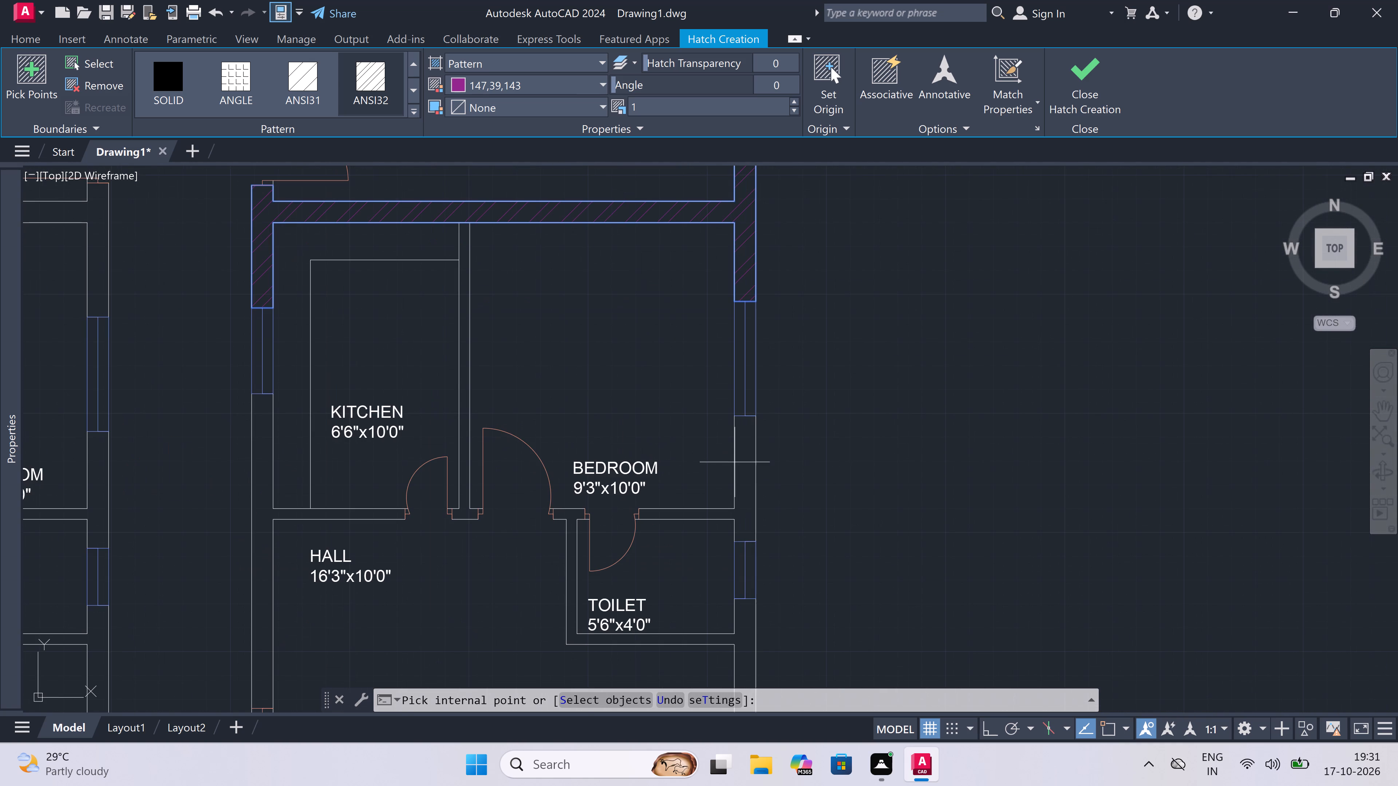
{"action": "left_click", "coordinate": [739, 483]}
{"action": "scroll", "coordinate": [733, 444], "scroll_direction": "down", "scroll_amount": 5}
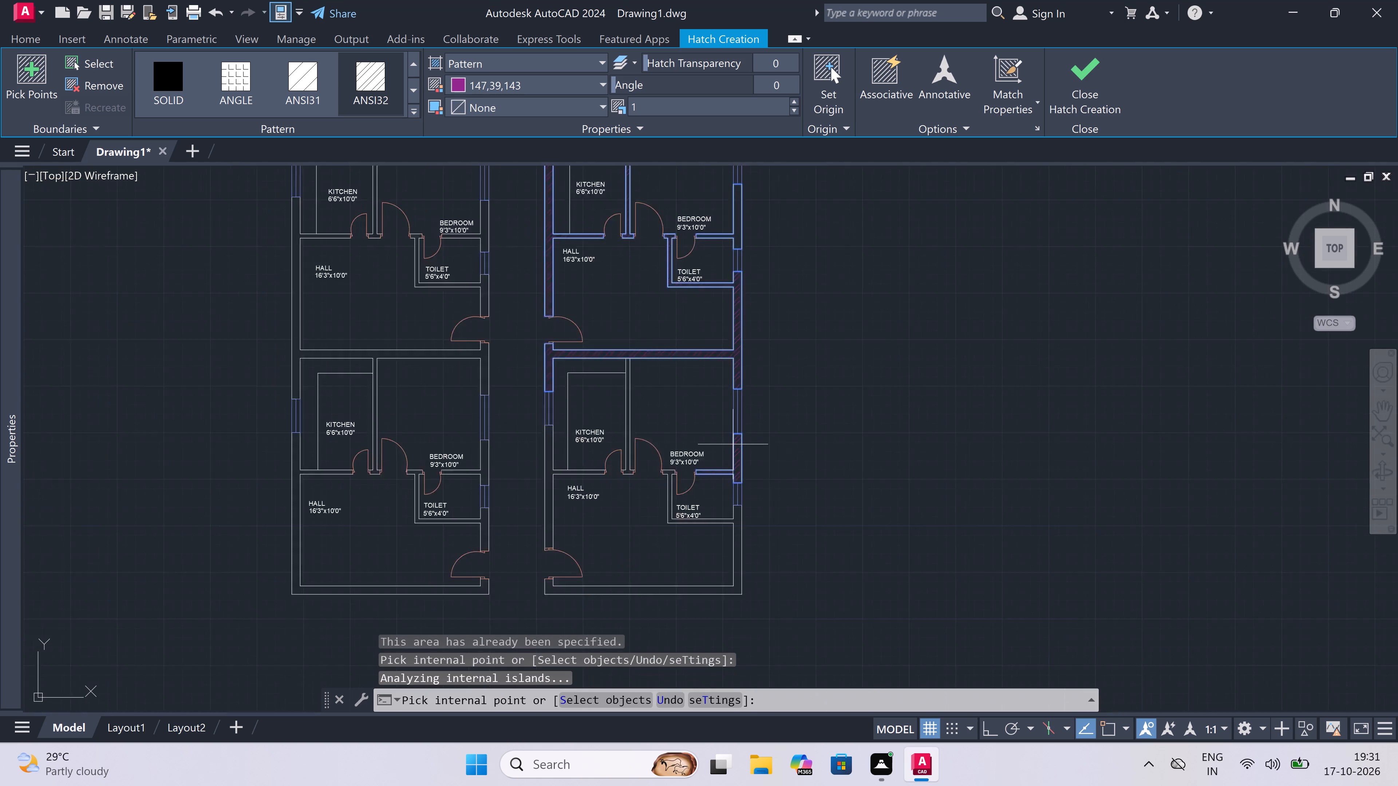
{"action": "scroll", "coordinate": [723, 490], "scroll_direction": "up", "scroll_amount": 2}
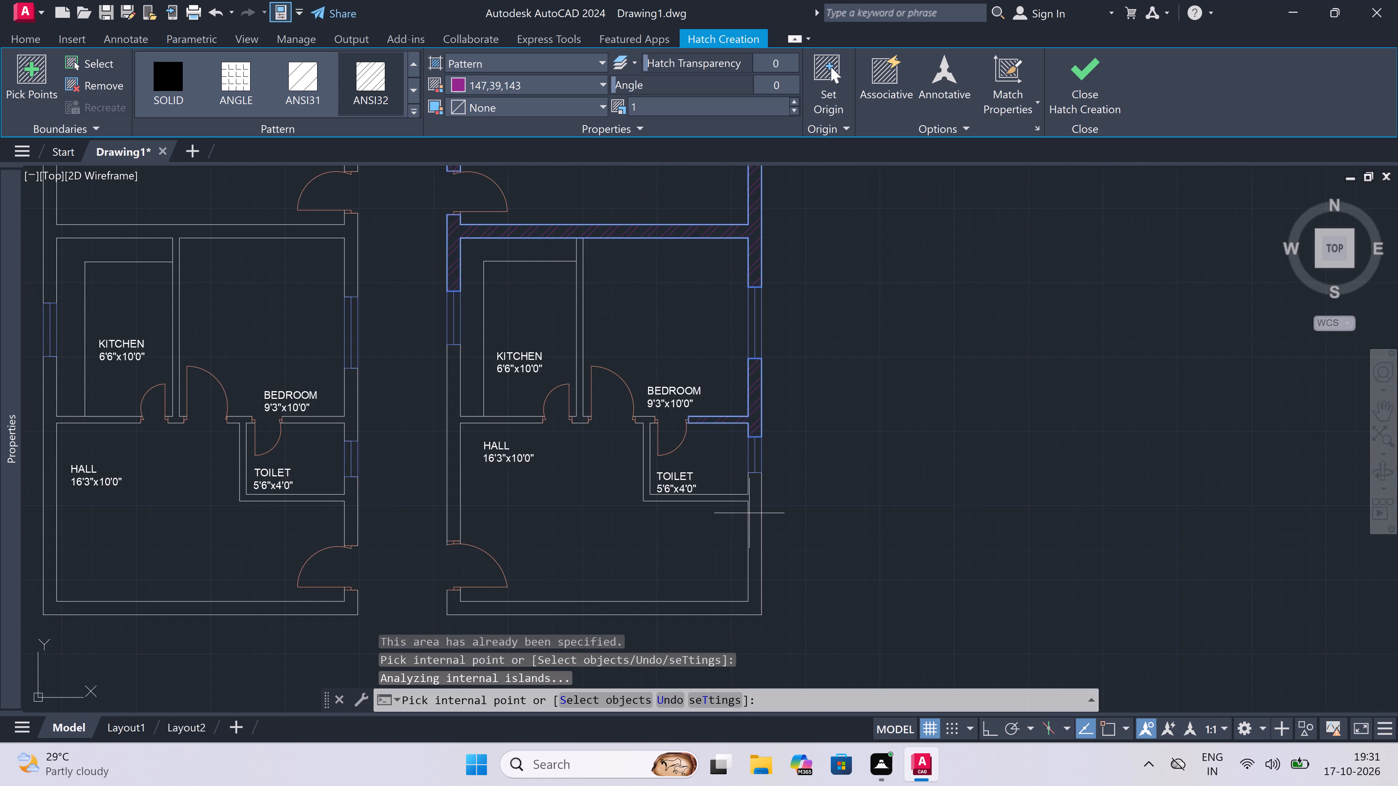
{"action": "left_click", "coordinate": [752, 511]}
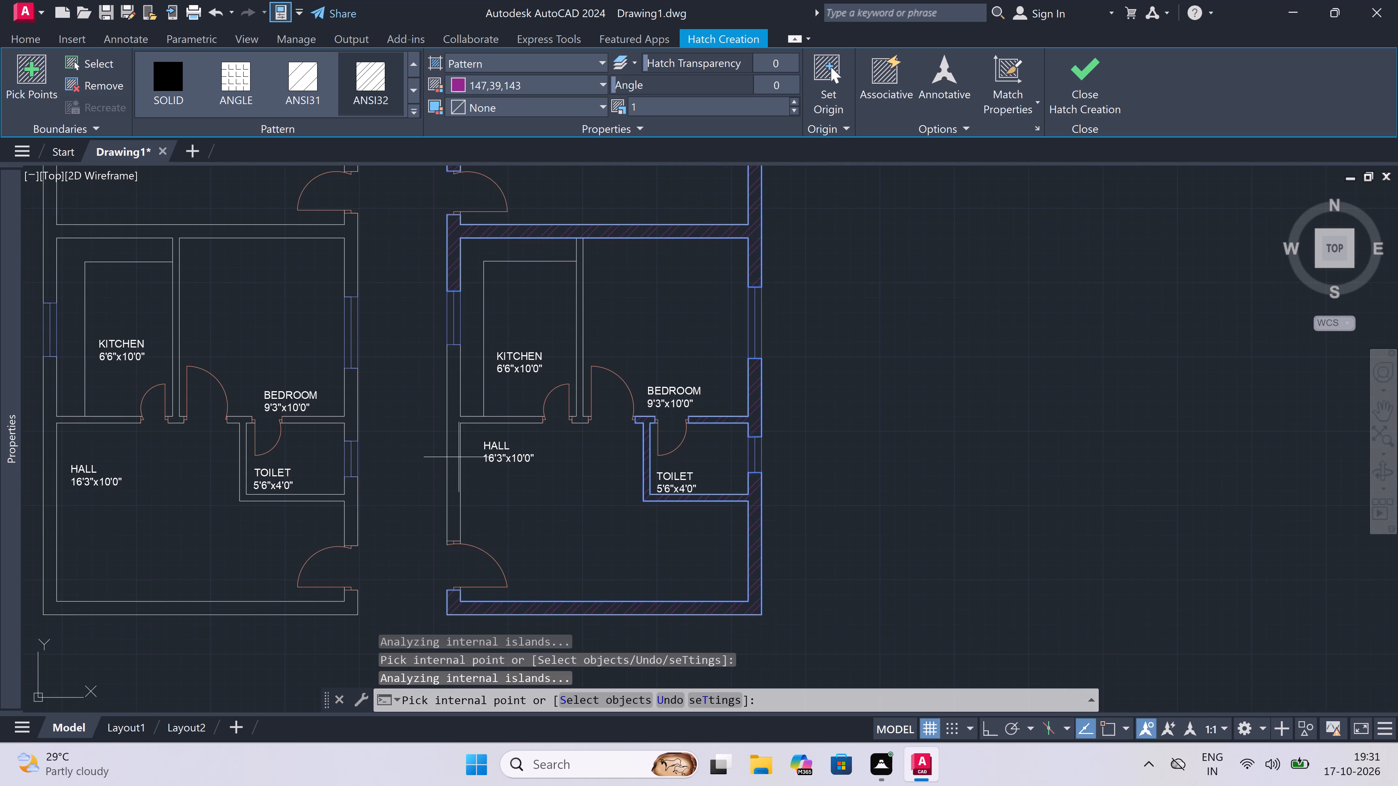
{"action": "left_click", "coordinate": [454, 436]}
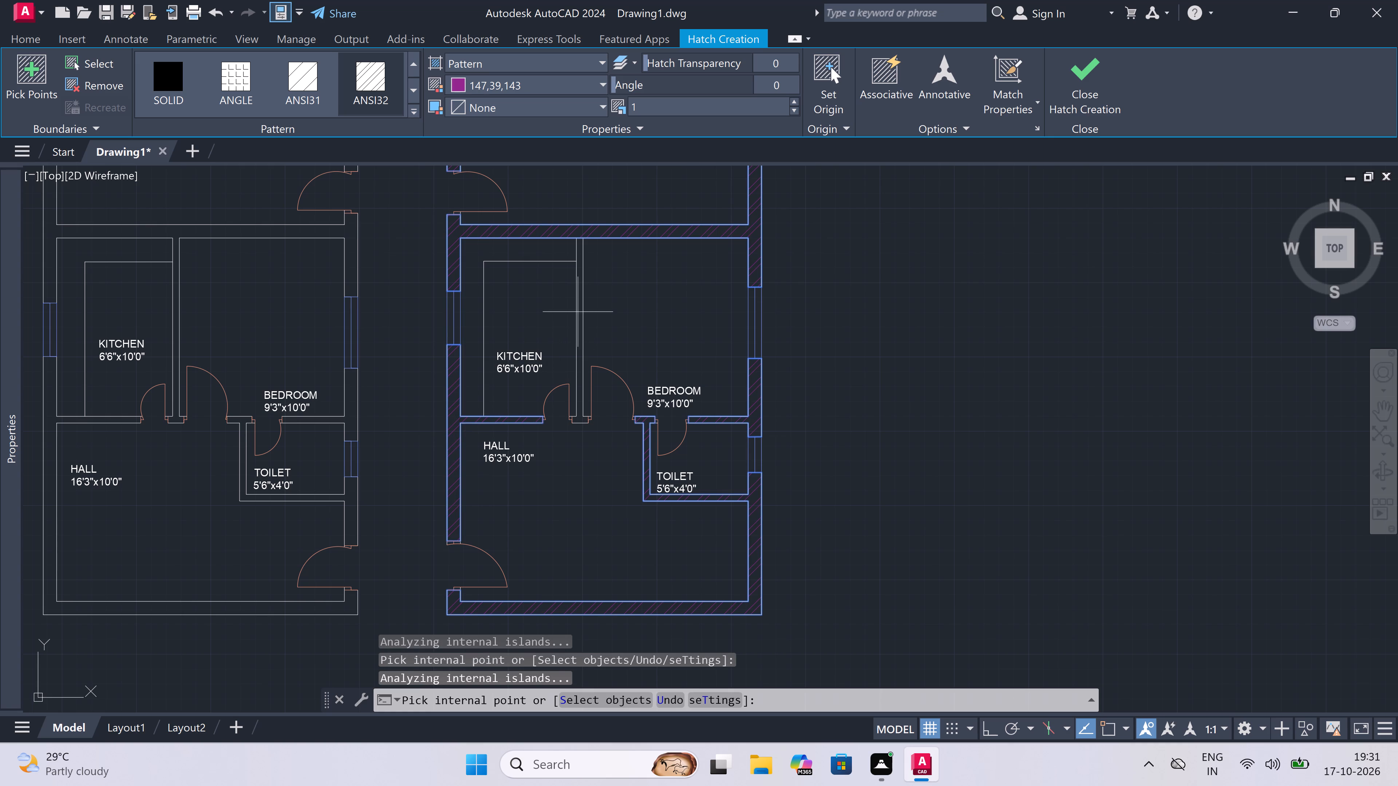
{"action": "scroll", "coordinate": [578, 302], "scroll_direction": "up", "scroll_amount": 2}
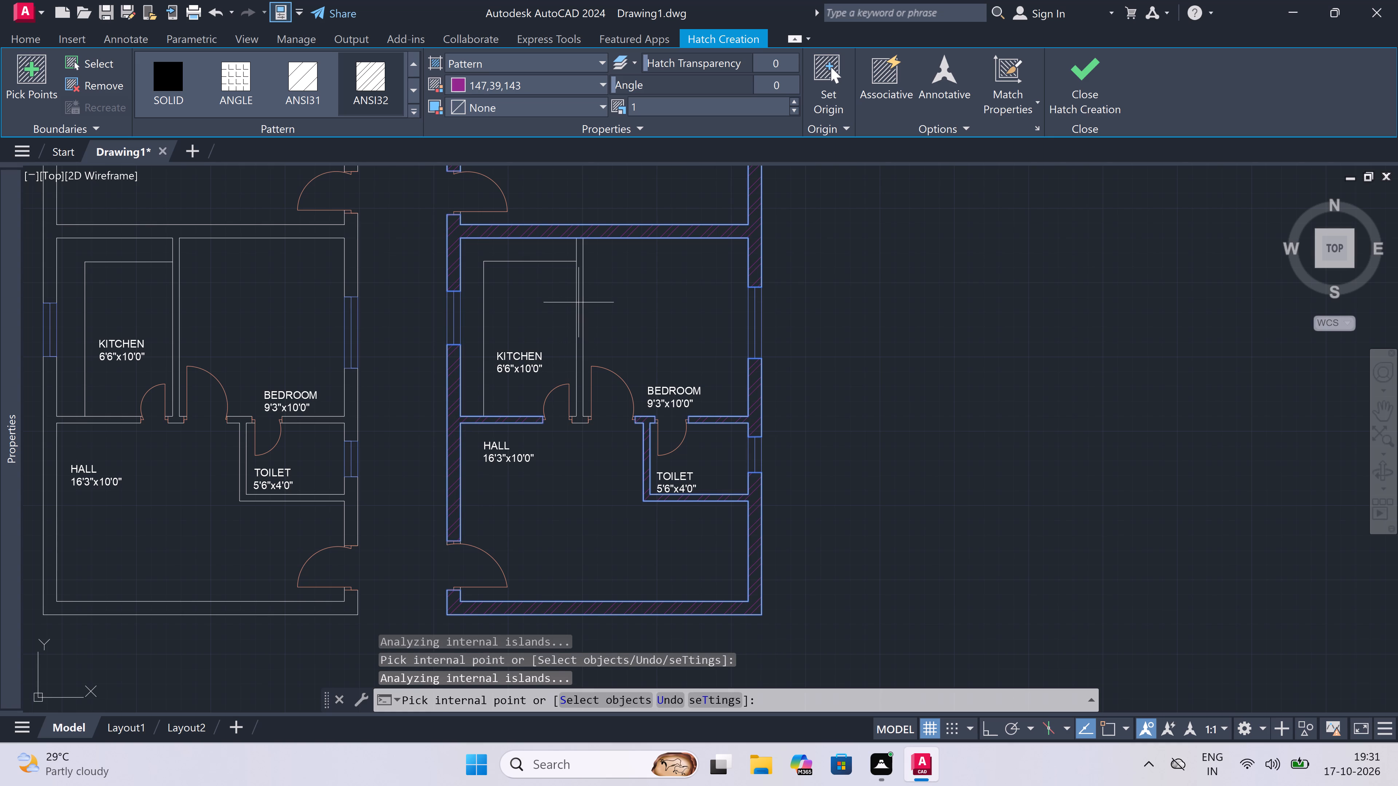
{"action": "left_click", "coordinate": [578, 305]}
Add the north, east, toilet, west and south walls of the west column's bottom plan to the hatch.
{"action": "scroll", "coordinate": [594, 456], "scroll_direction": "down", "scroll_amount": 4}
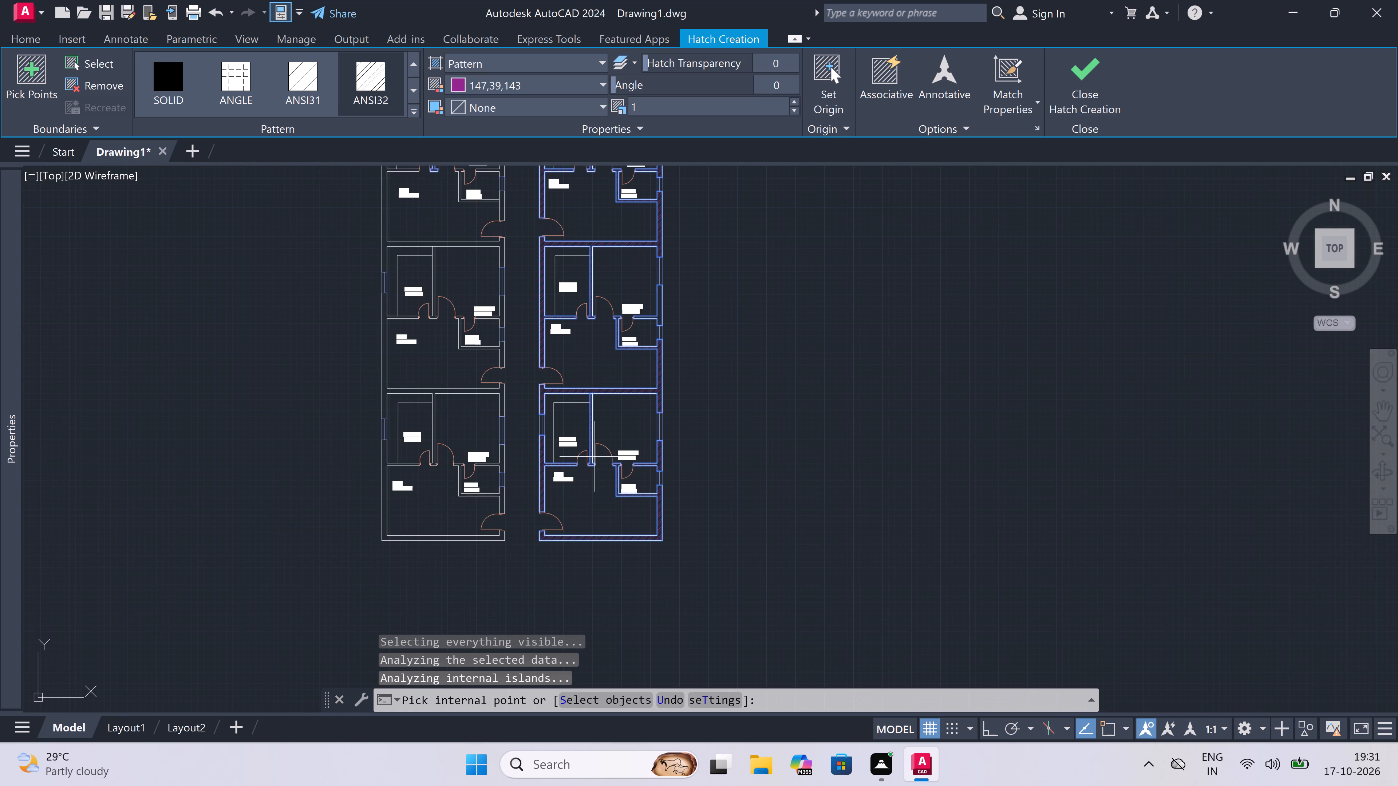
{"action": "scroll", "coordinate": [481, 384], "scroll_direction": "up", "scroll_amount": 2}
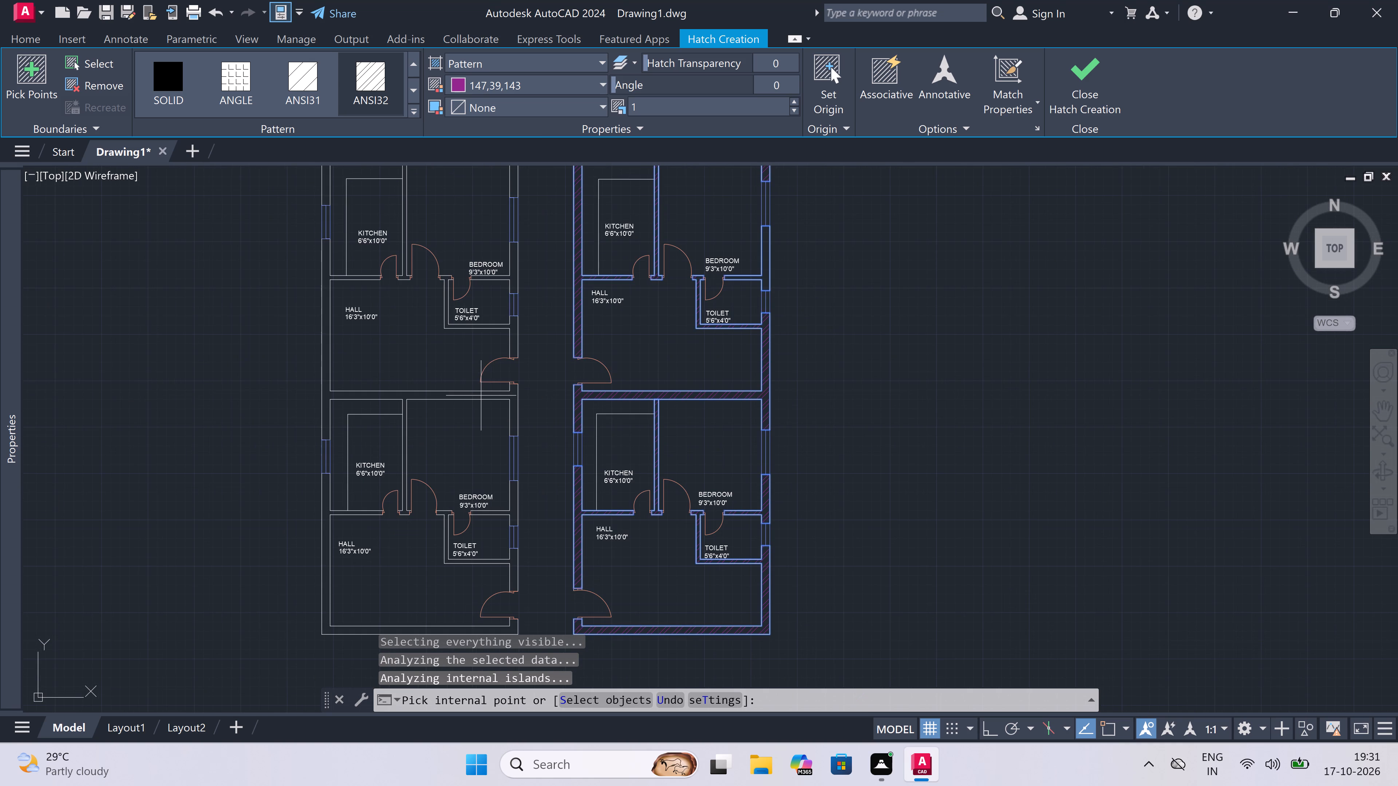
{"action": "double_click", "coordinate": [480, 396]}
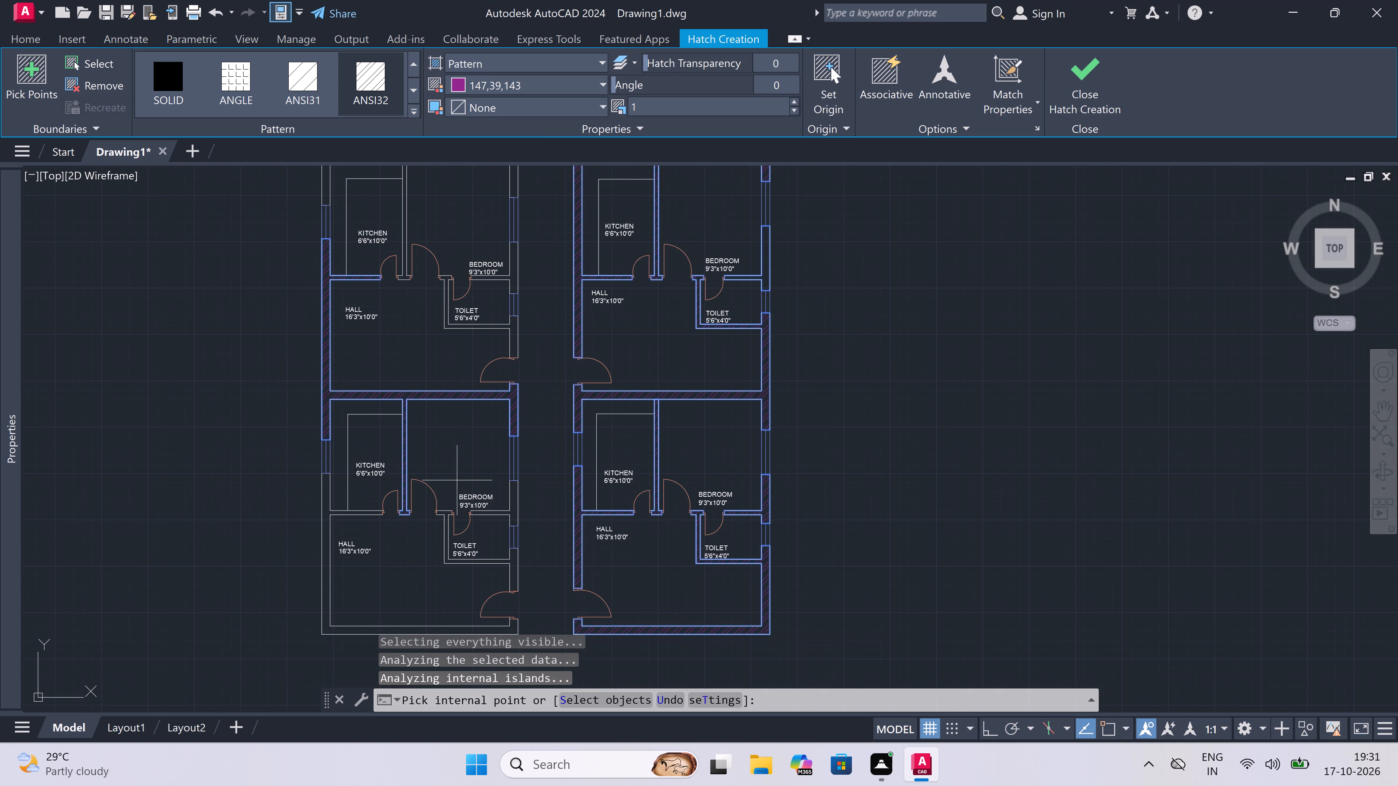
{"action": "left_click", "coordinate": [516, 503]}
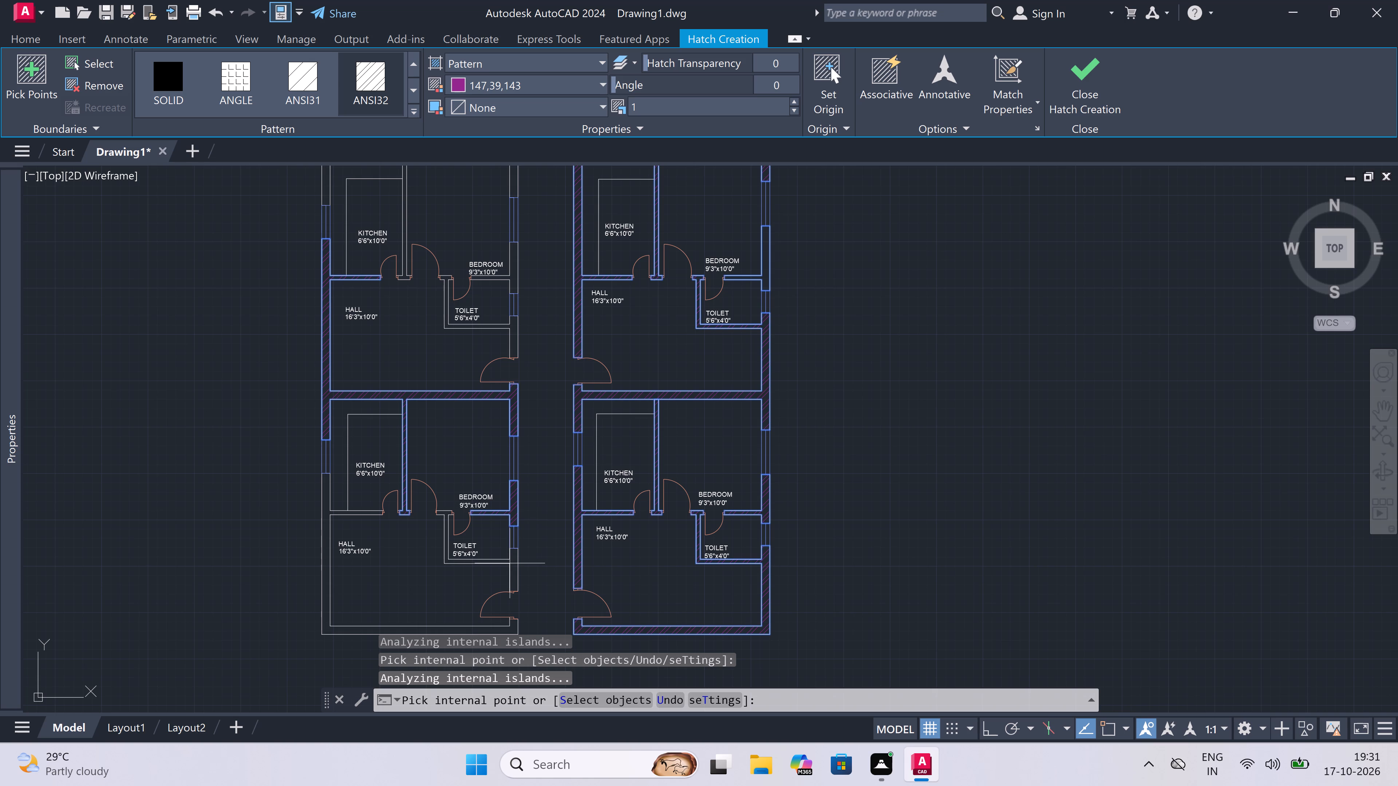
{"action": "left_click", "coordinate": [510, 563]}
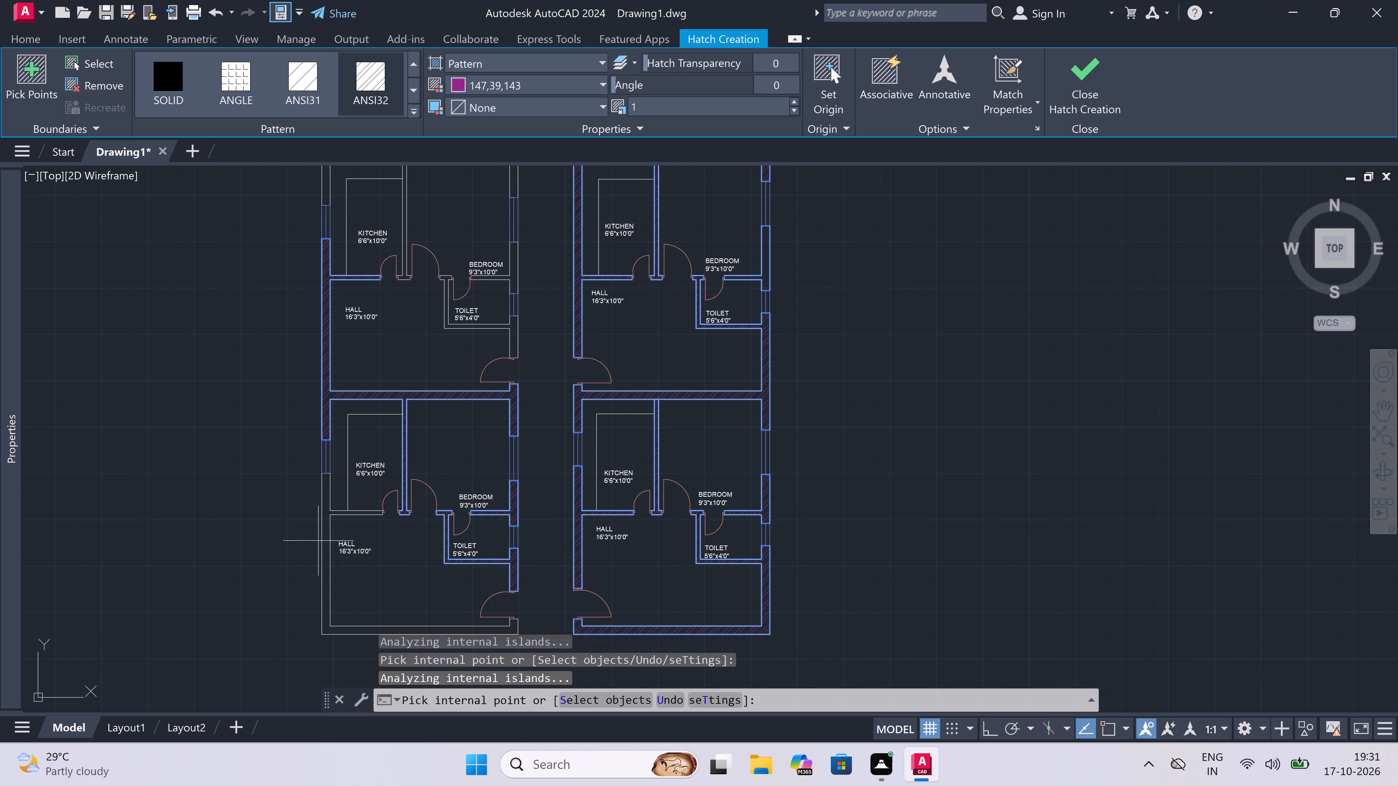
{"action": "left_click", "coordinate": [324, 542]}
{"action": "scroll", "coordinate": [370, 515], "scroll_direction": "down", "scroll_amount": 2}
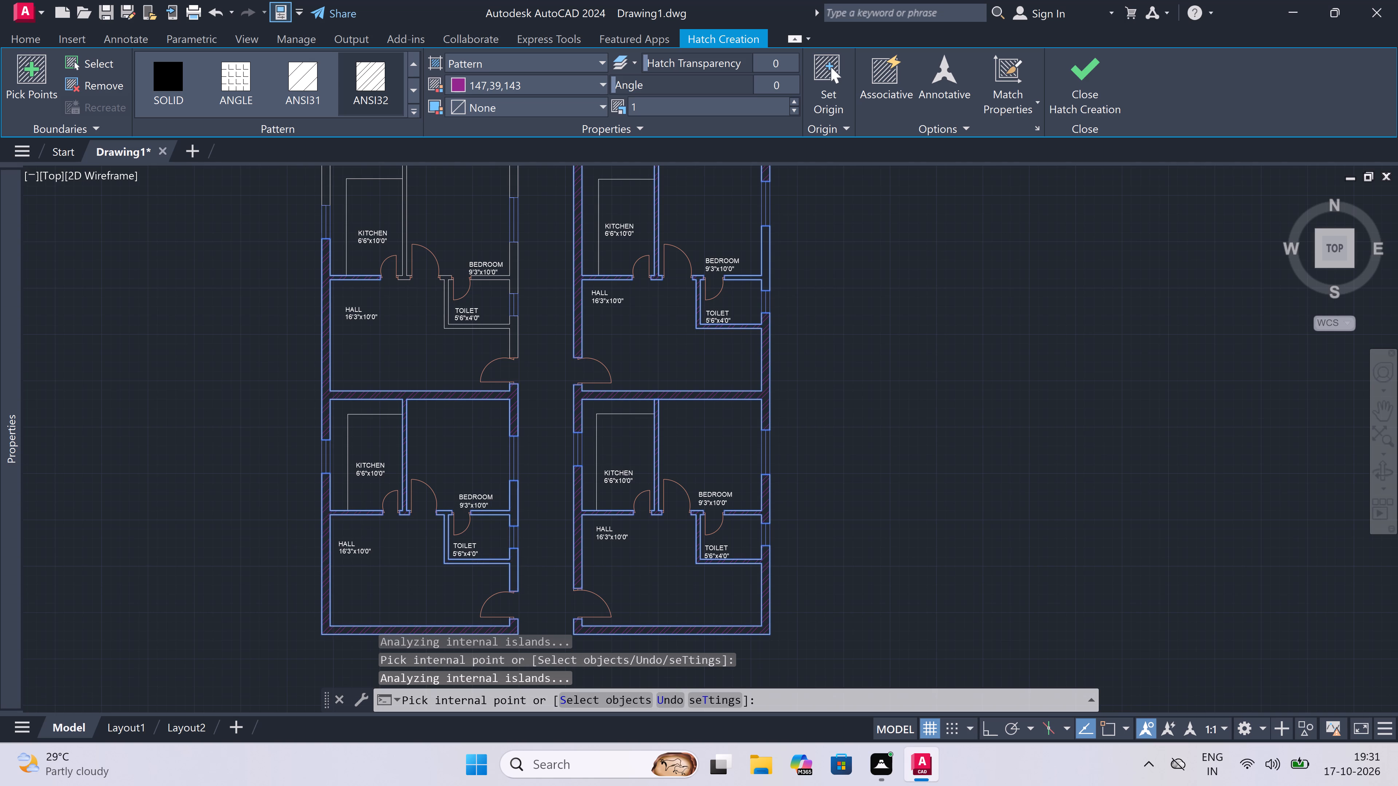
Add the wall shared by the west column's second and third plans and the third plan's kitchen–bedroom partition to the hatch.
{"action": "scroll", "coordinate": [371, 516], "scroll_direction": "down", "scroll_amount": 3}
{"action": "scroll", "coordinate": [371, 492], "scroll_direction": "up", "scroll_amount": 7}
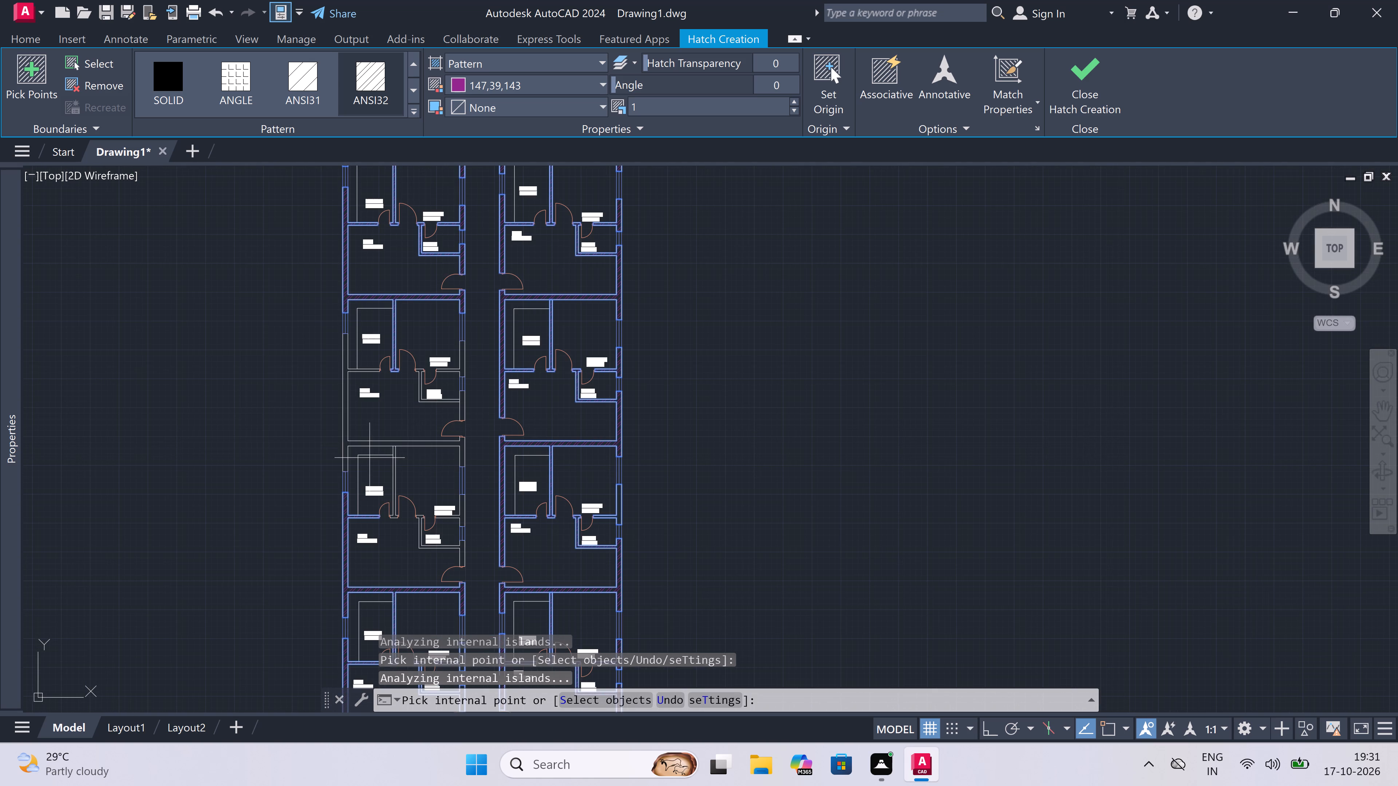
{"action": "scroll", "coordinate": [371, 445], "scroll_direction": "up", "scroll_amount": 1}
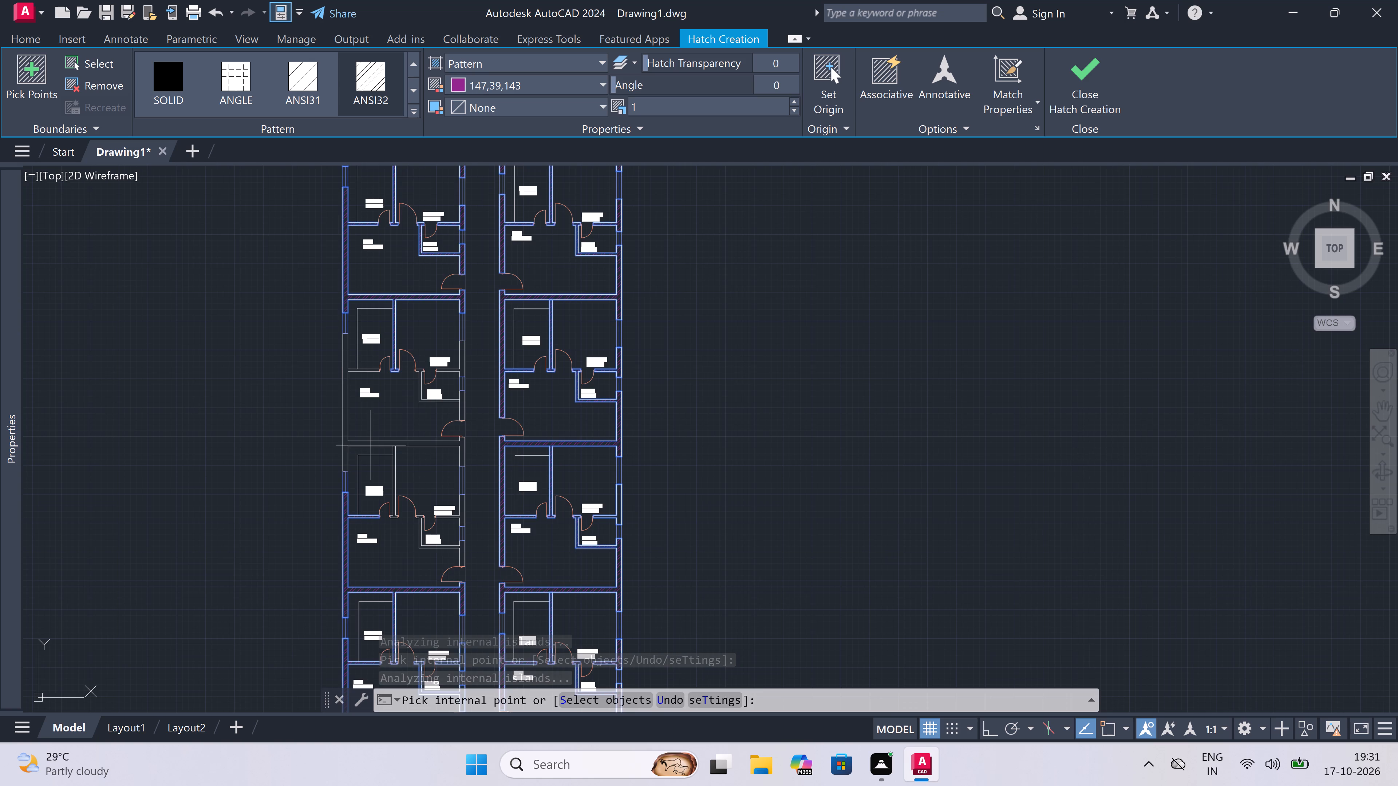
{"action": "left_click", "coordinate": [371, 443]}
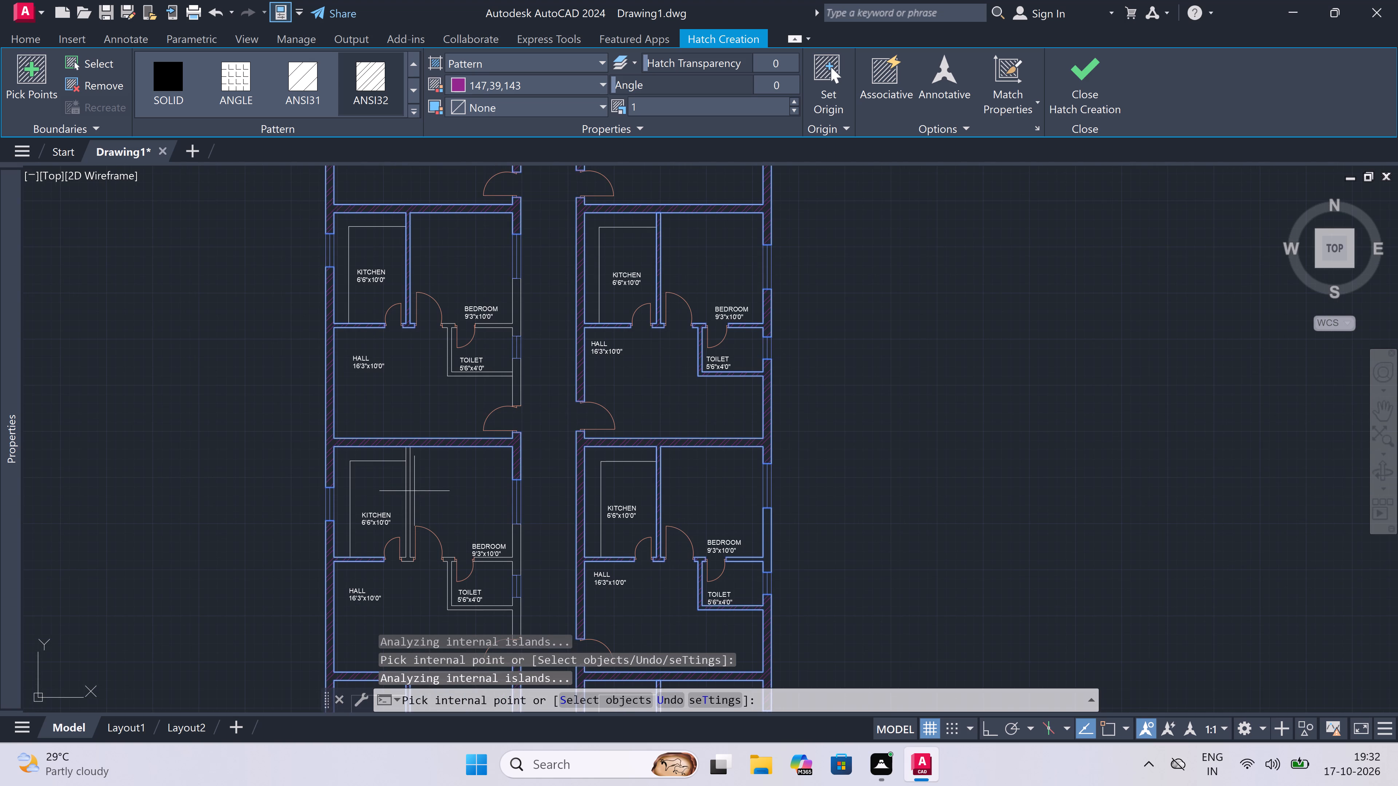
{"action": "scroll", "coordinate": [410, 488], "scroll_direction": "up", "scroll_amount": 2}
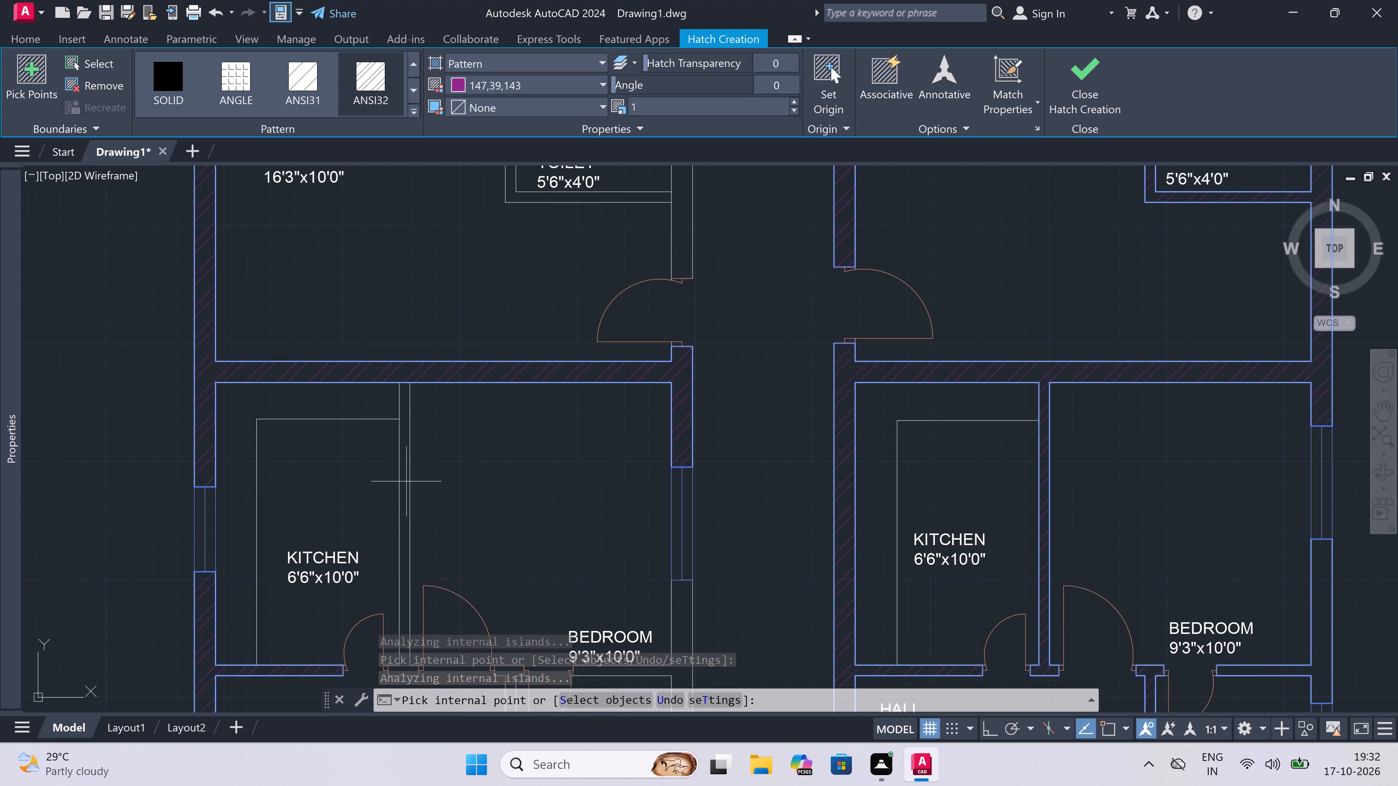
{"action": "left_click", "coordinate": [406, 480]}
Add the toilet walls and the east wall segments beside the toilet and bedroom of the west column's third plan to the hatch.
{"action": "scroll", "coordinate": [475, 477], "scroll_direction": "down", "scroll_amount": 2}
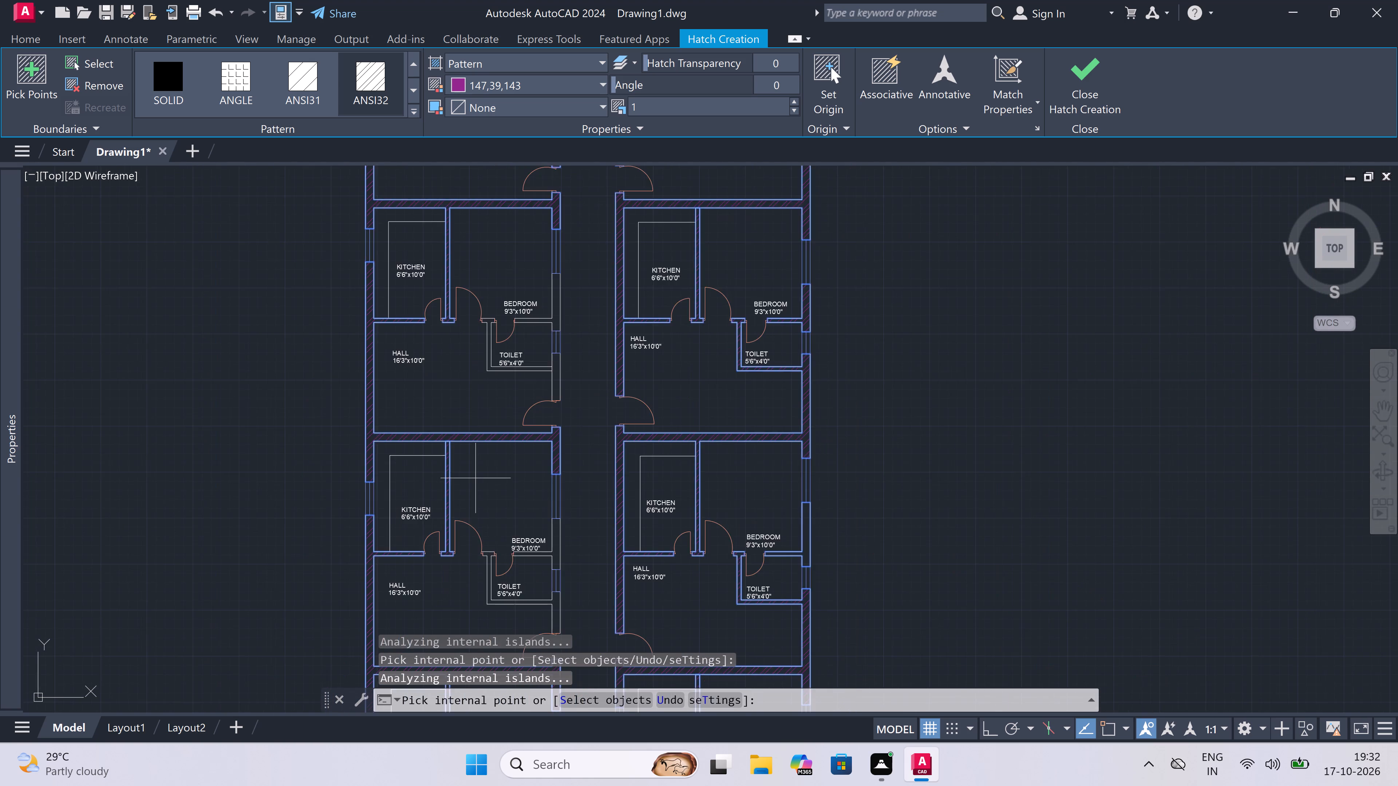
{"action": "scroll", "coordinate": [475, 480], "scroll_direction": "down", "scroll_amount": 1}
{"action": "scroll", "coordinate": [520, 548], "scroll_direction": "up", "scroll_amount": 3}
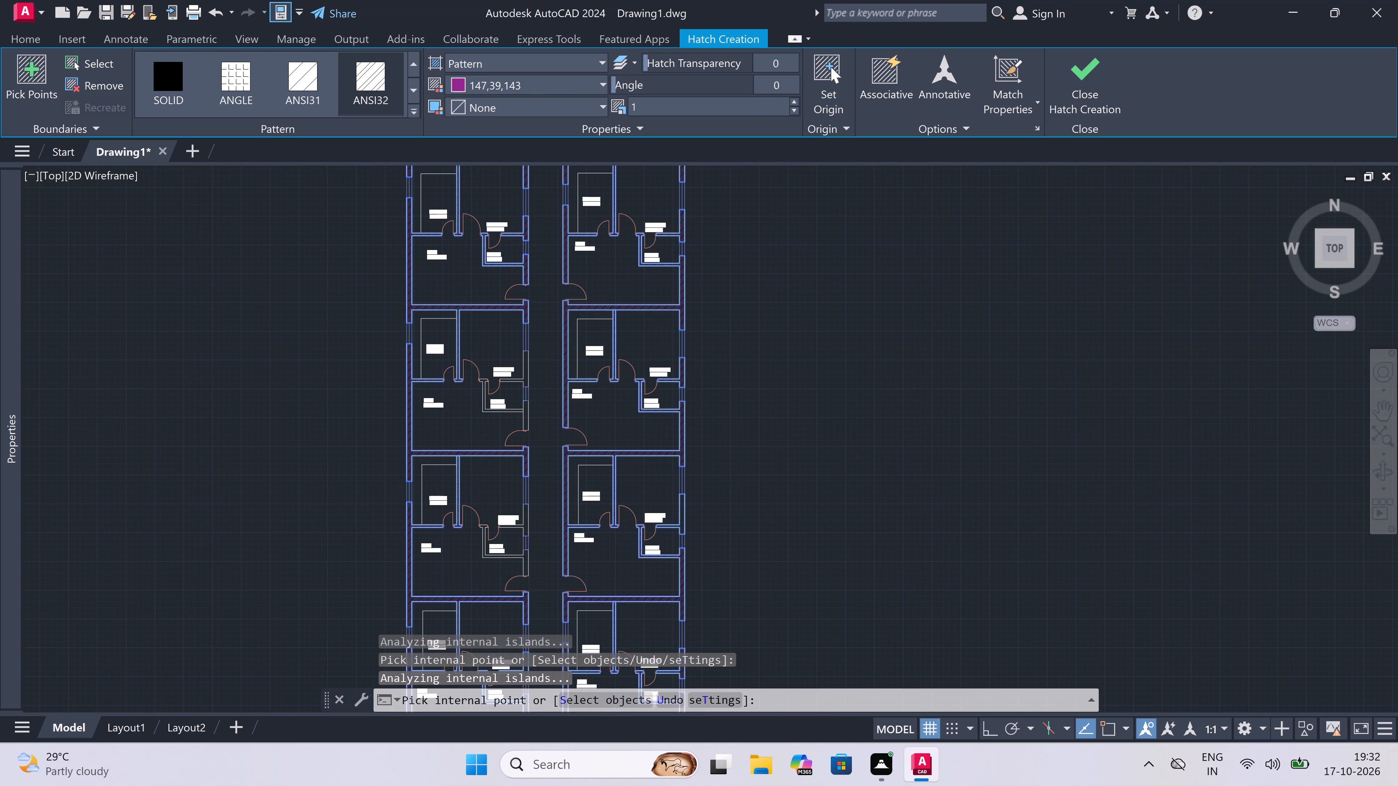
{"action": "scroll", "coordinate": [524, 581], "scroll_direction": "up", "scroll_amount": 2}
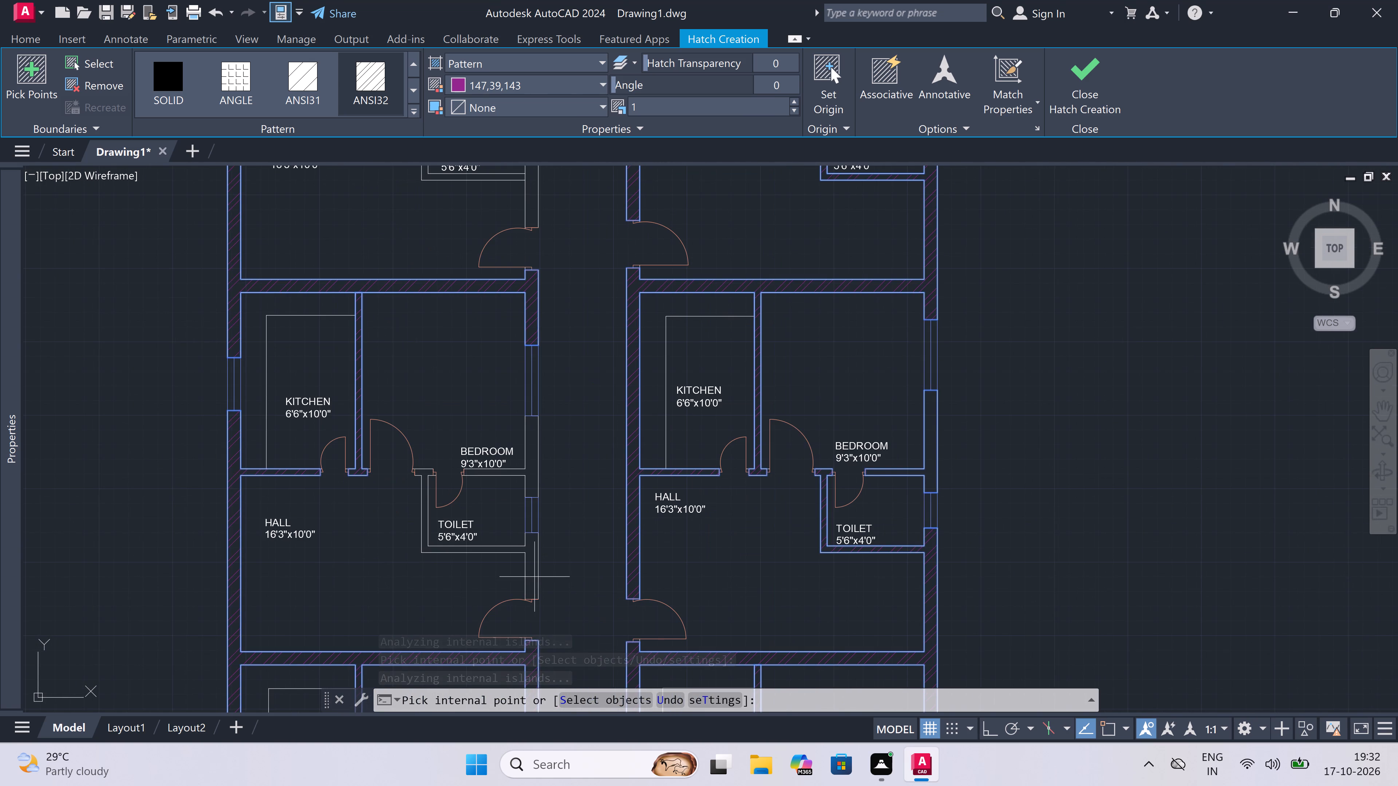
{"action": "left_click", "coordinate": [534, 577]}
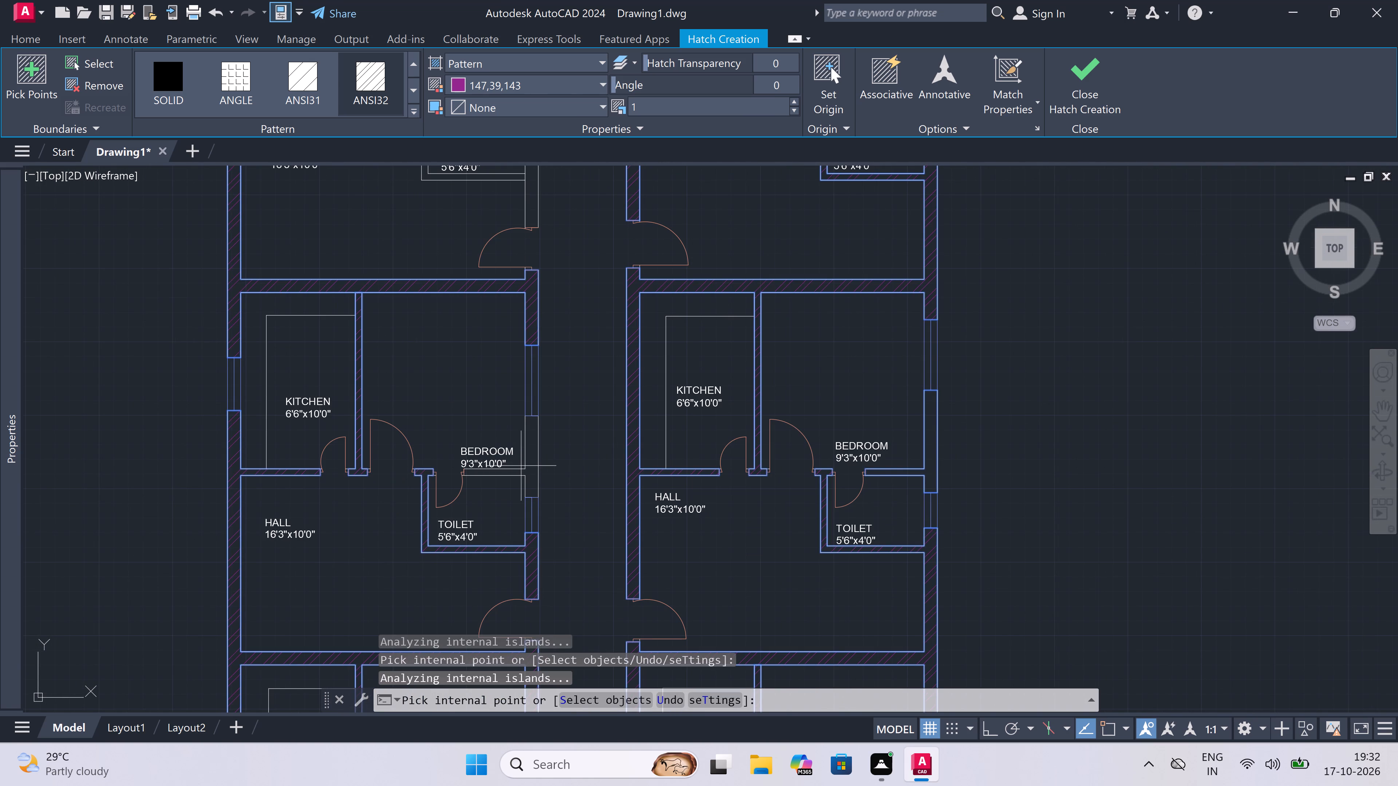
{"action": "left_click", "coordinate": [534, 461]}
{"action": "scroll", "coordinate": [540, 523], "scroll_direction": "down", "scroll_amount": 2}
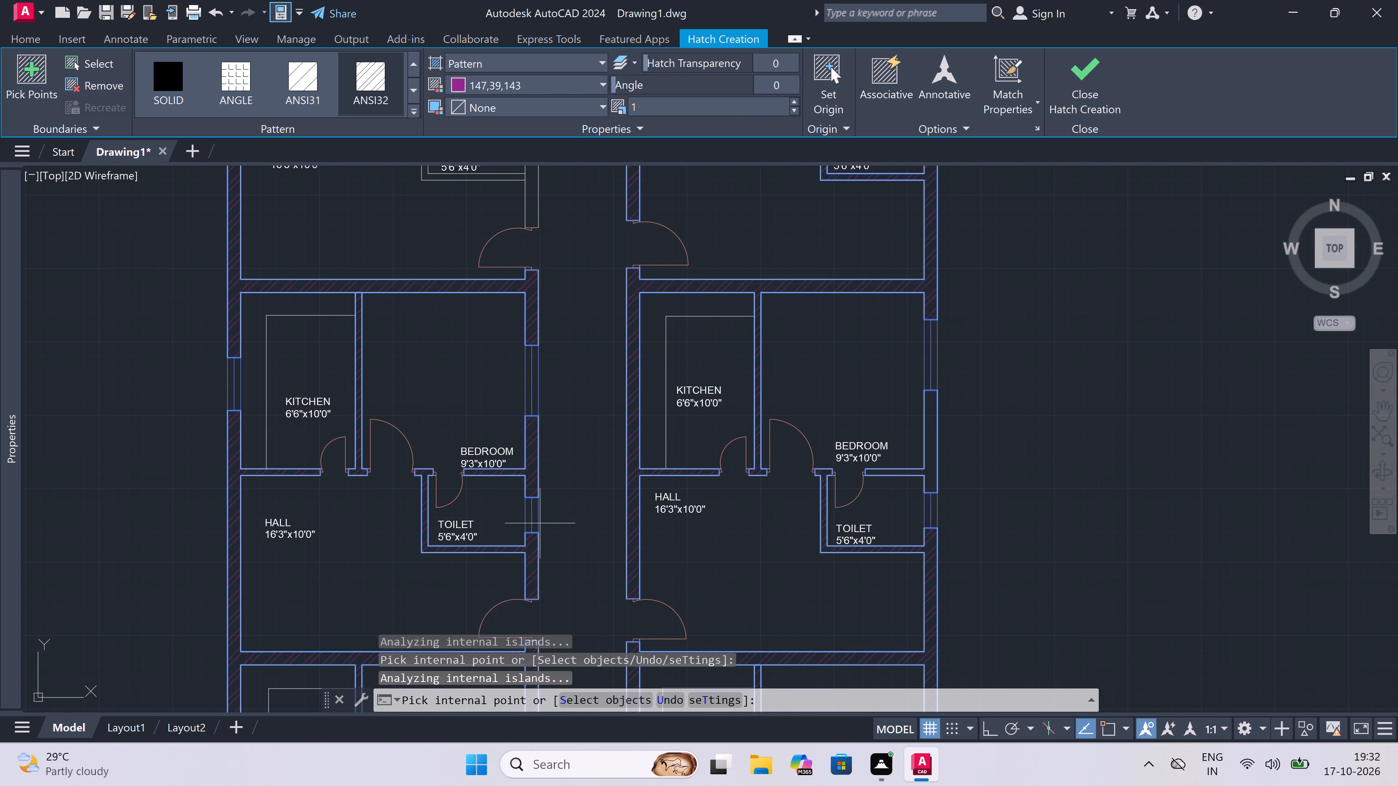
Add the east wall segments and toilet walls of the west column's second plan to the hatch.
{"action": "scroll", "coordinate": [540, 523], "scroll_direction": "down", "scroll_amount": 2}
{"action": "scroll", "coordinate": [527, 383], "scroll_direction": "down", "scroll_amount": 3}
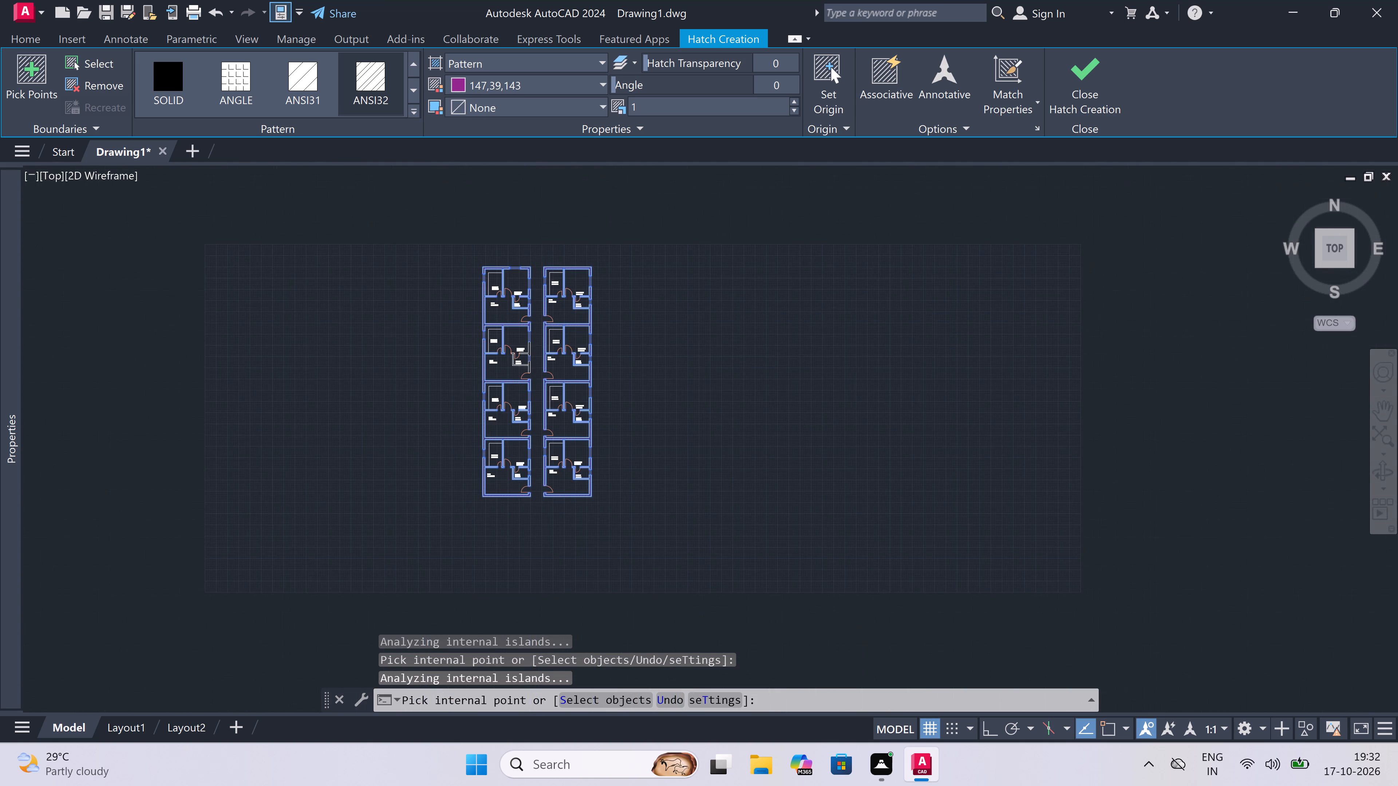
{"action": "scroll", "coordinate": [540, 338], "scroll_direction": "up", "scroll_amount": 4}
{"action": "scroll", "coordinate": [514, 362], "scroll_direction": "up", "scroll_amount": 4}
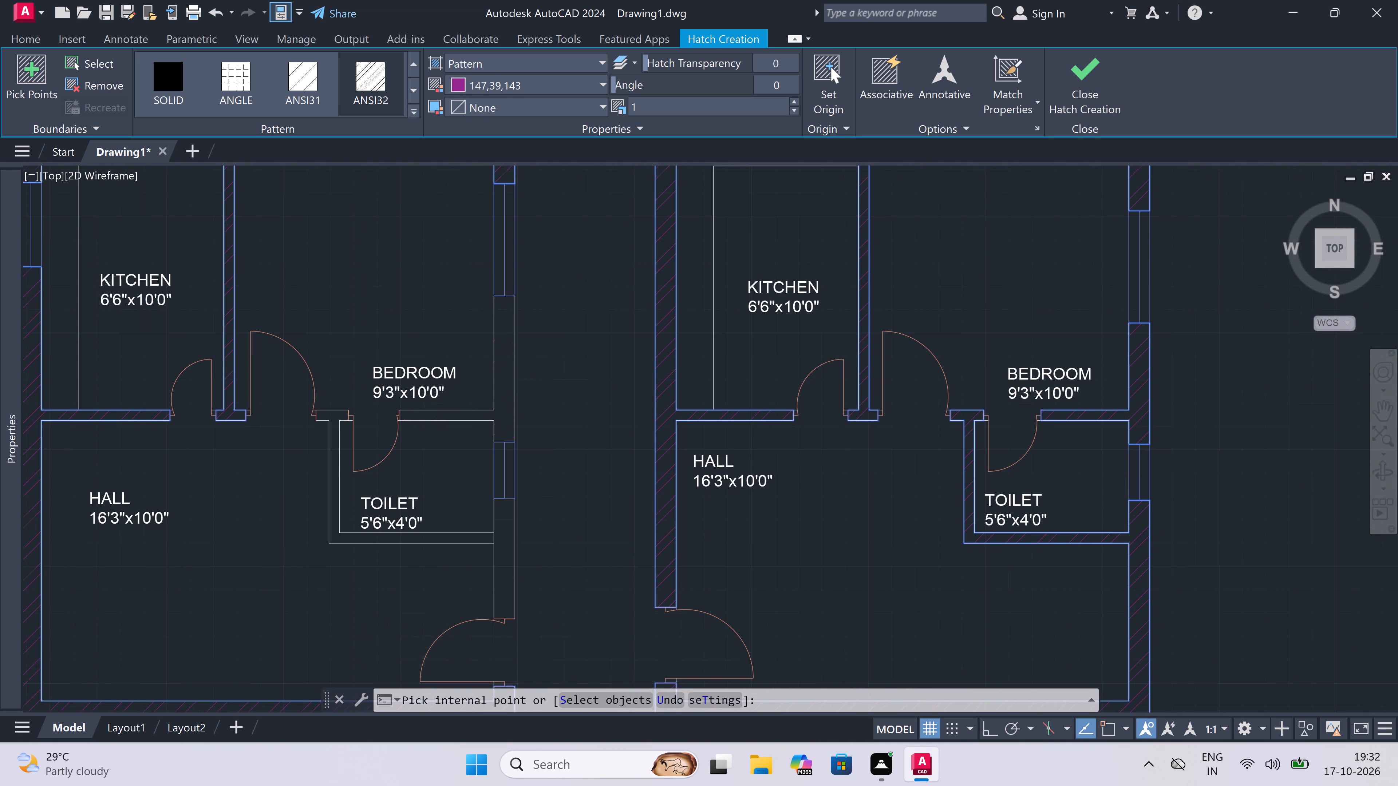
{"action": "scroll", "coordinate": [493, 370], "scroll_direction": "down", "scroll_amount": 3}
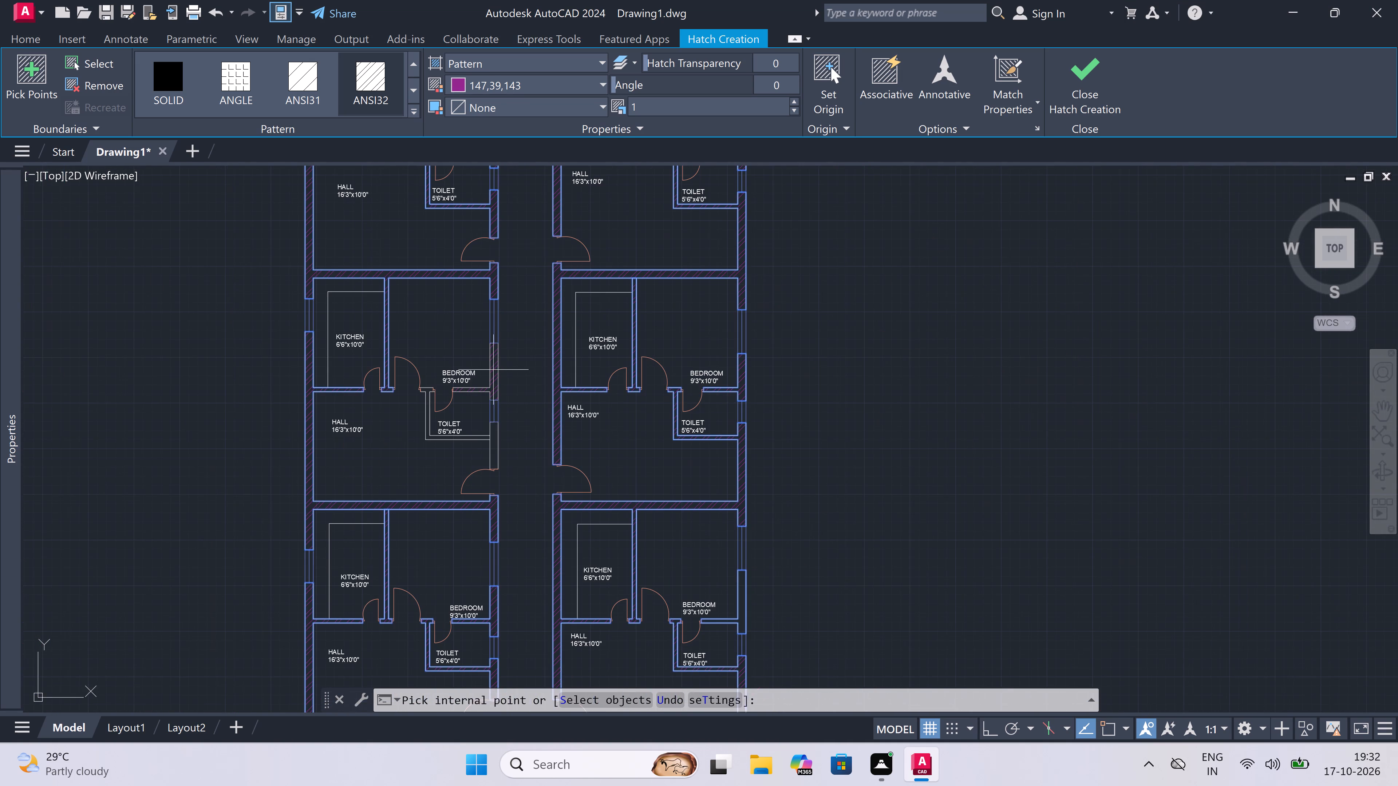
{"action": "left_click", "coordinate": [493, 370]}
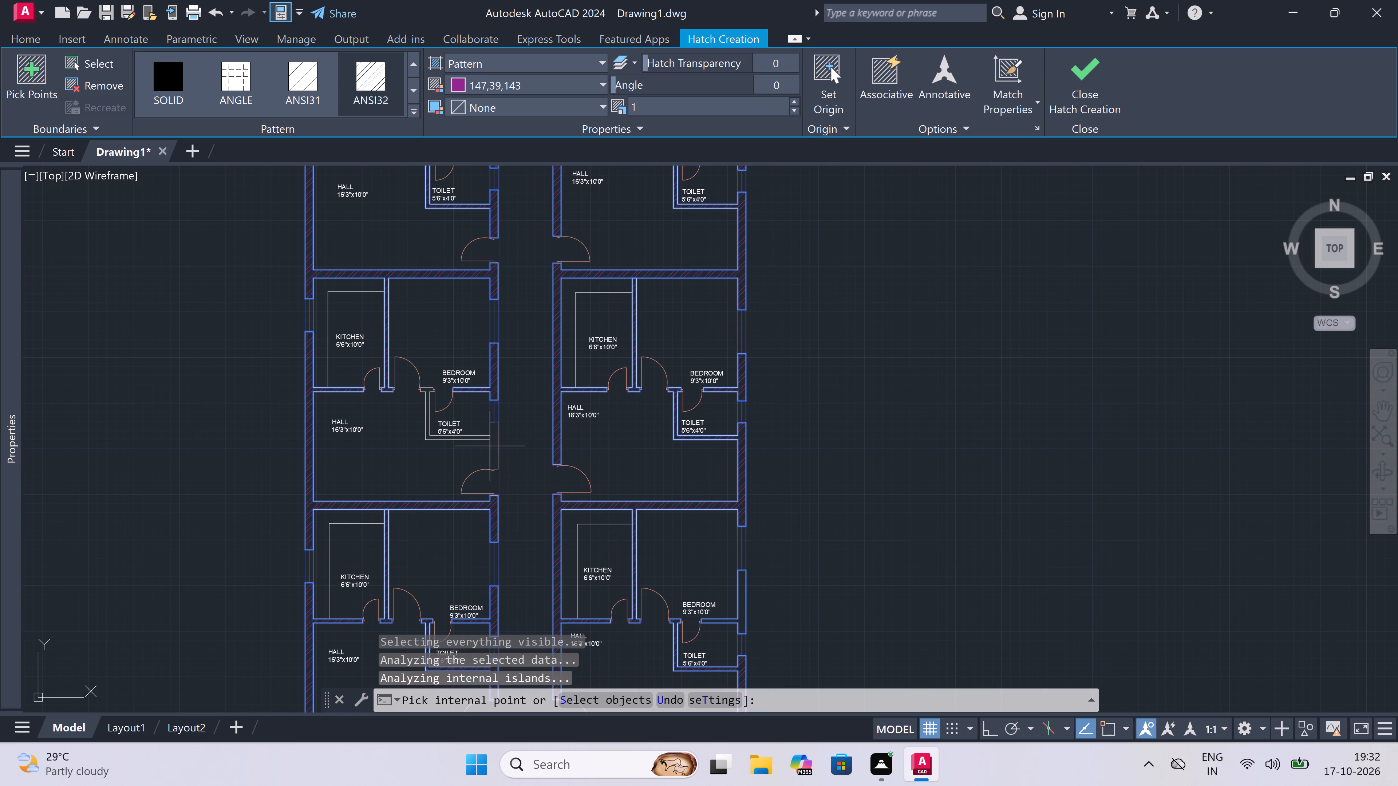
{"action": "scroll", "coordinate": [489, 446], "scroll_direction": "up", "scroll_amount": 2}
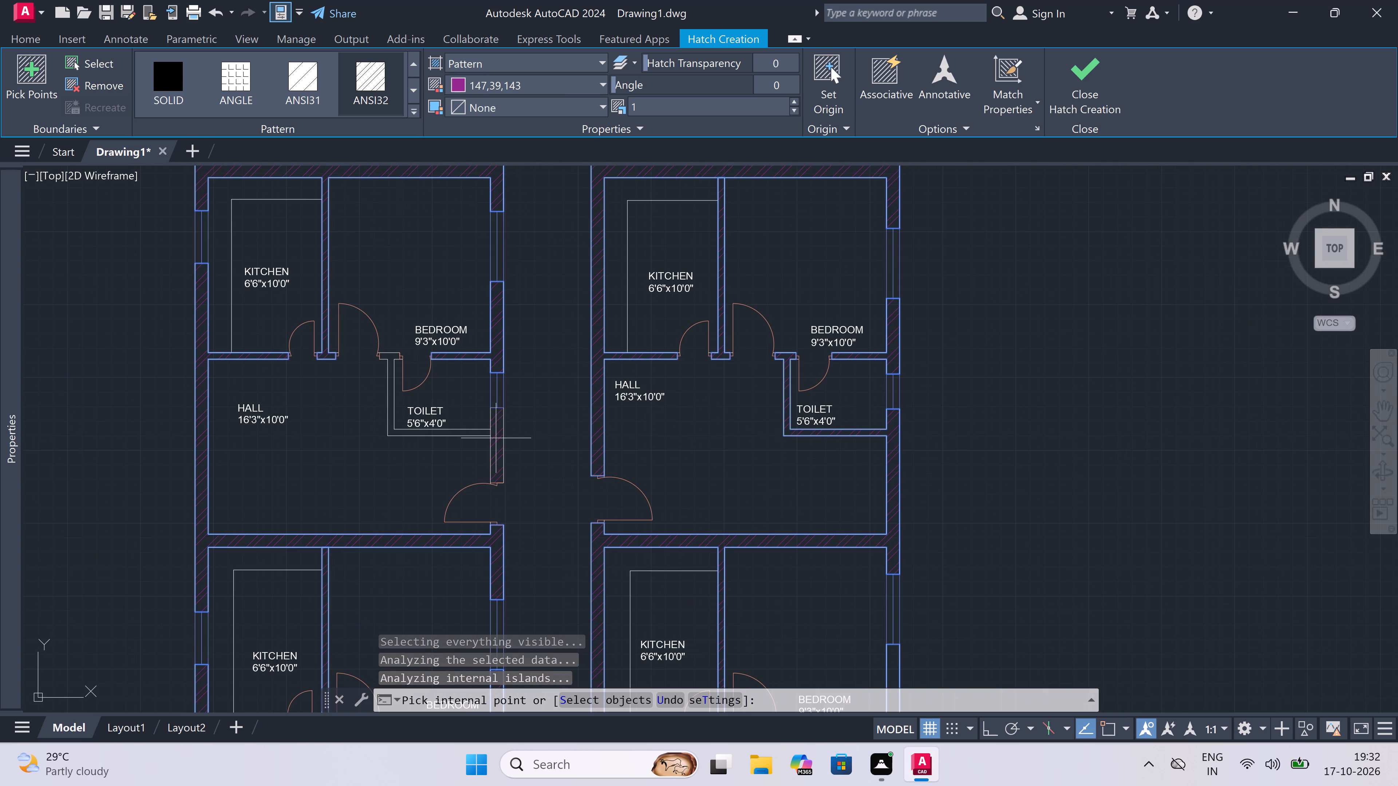
{"action": "left_click", "coordinate": [496, 438]}
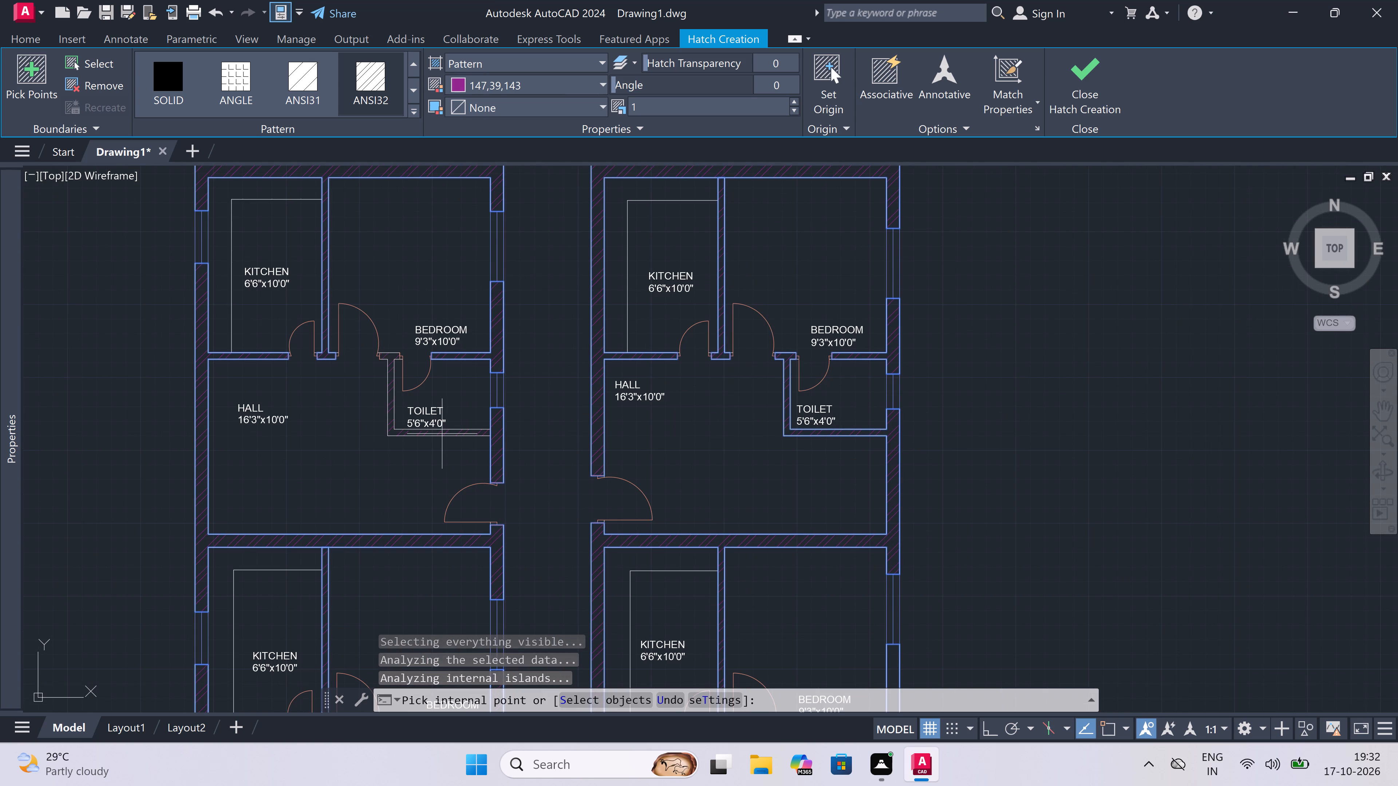
{"action": "left_click", "coordinate": [441, 434]}
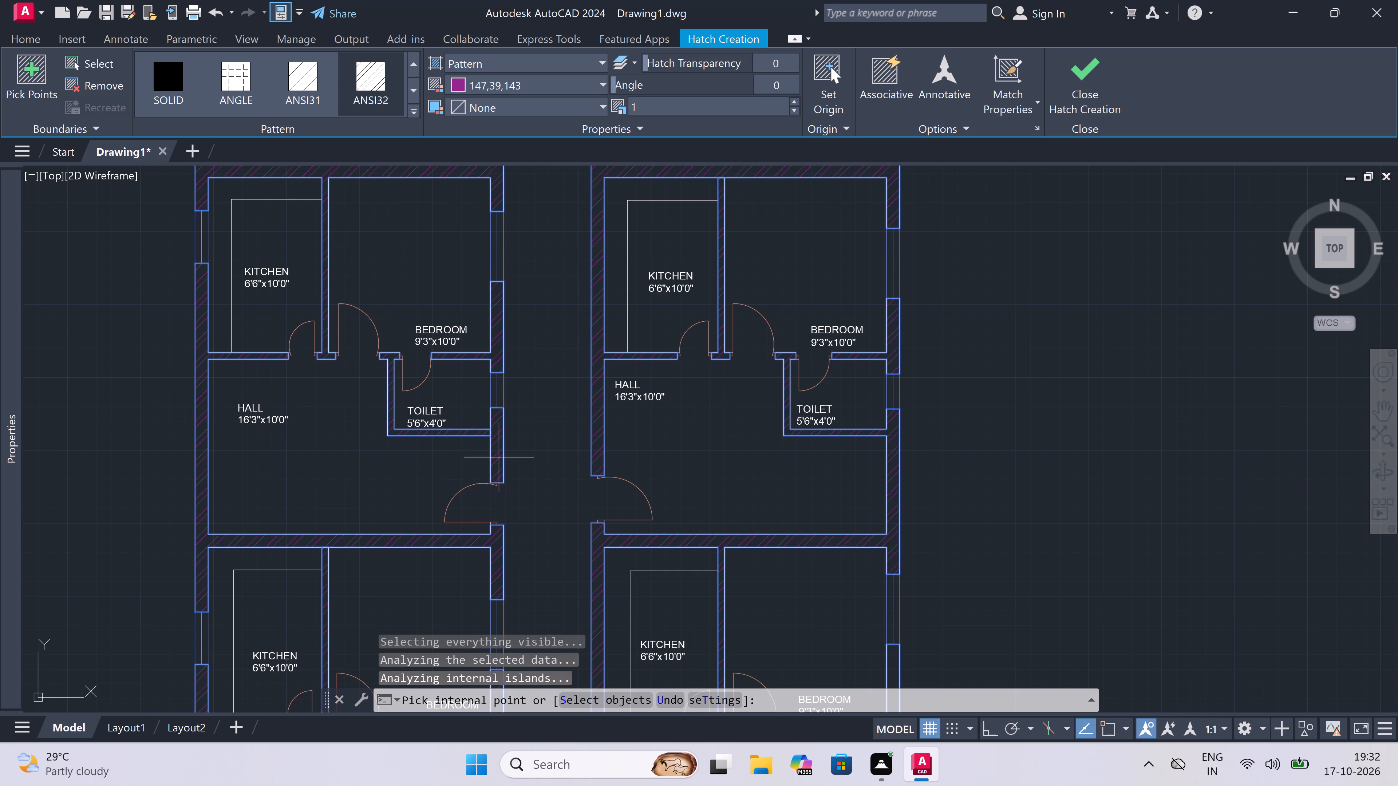
Check both columns of plans for unhatched walls and end the hatch command.
{"action": "scroll", "coordinate": [503, 486], "scroll_direction": "down", "scroll_amount": 3}
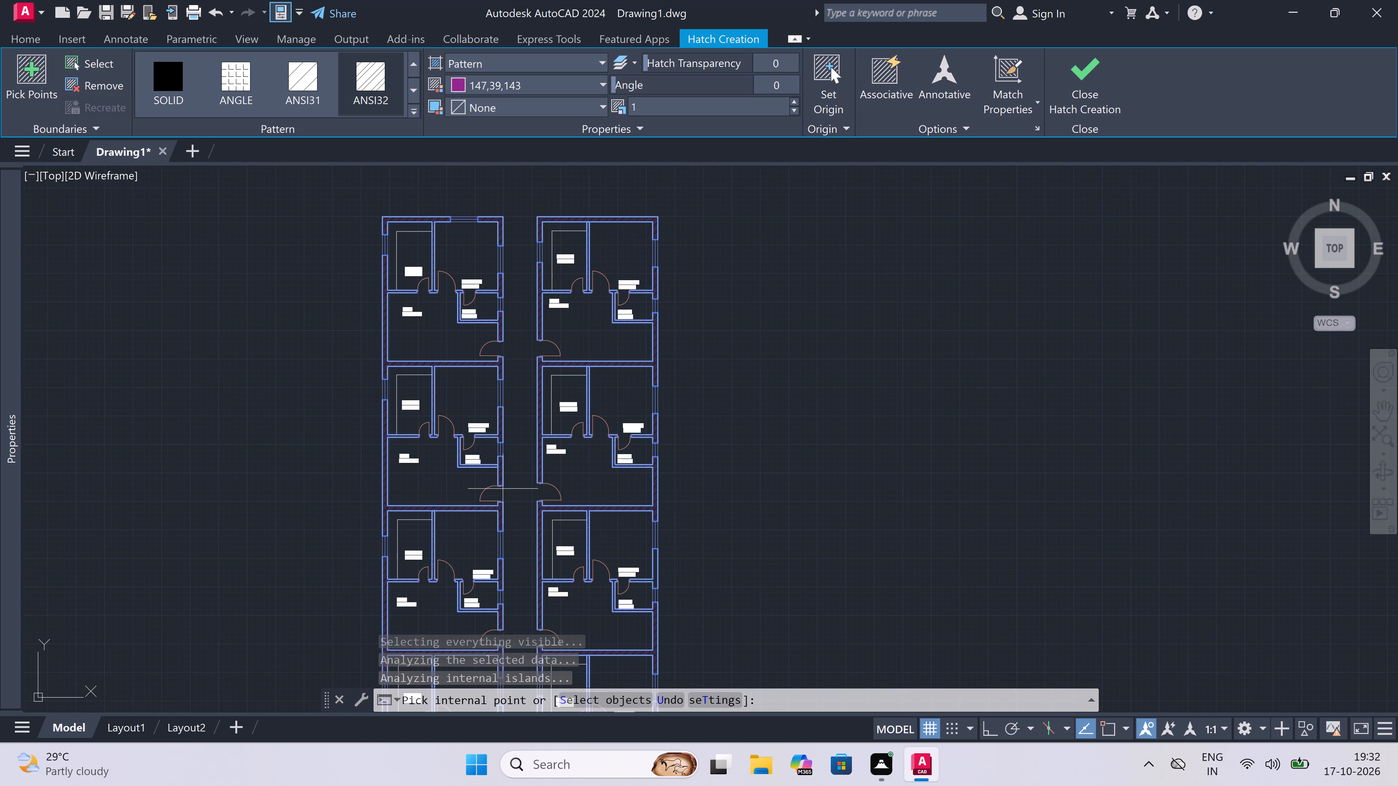
{"action": "scroll", "coordinate": [541, 478], "scroll_direction": "down", "scroll_amount": 4}
{"action": "scroll", "coordinate": [559, 500], "scroll_direction": "up", "scroll_amount": 3}
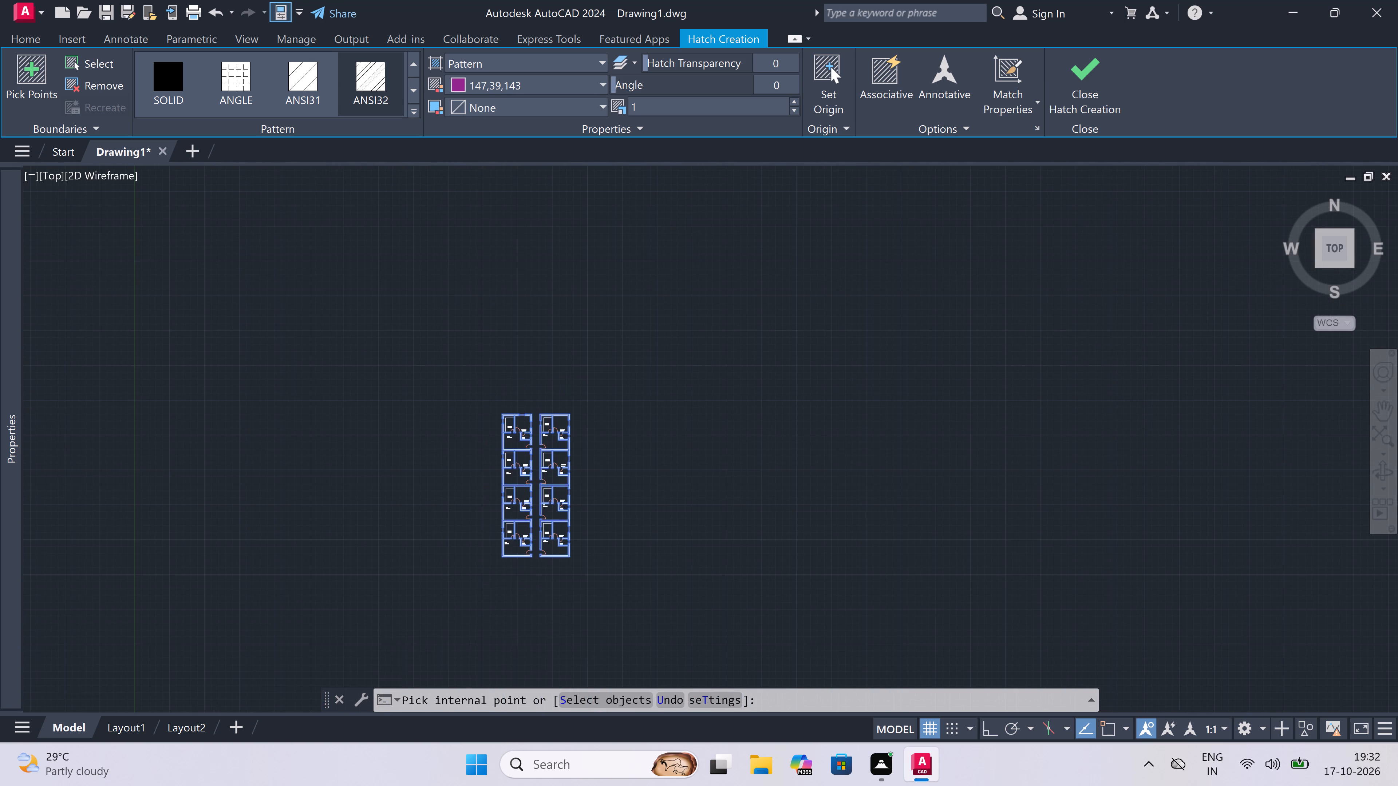
{"action": "scroll", "coordinate": [560, 500], "scroll_direction": "down", "scroll_amount": 2}
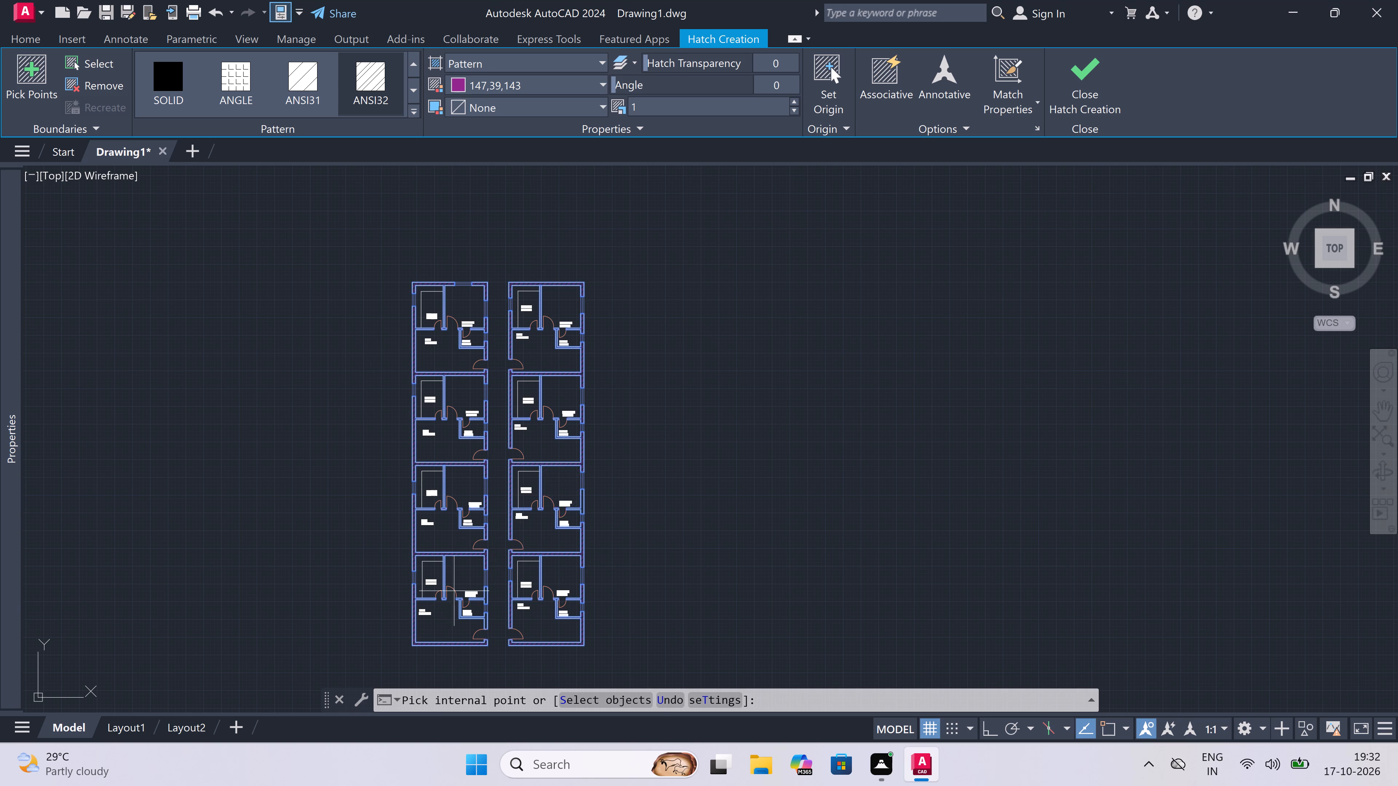
{"action": "scroll", "coordinate": [459, 617], "scroll_direction": "up", "scroll_amount": 4}
{"action": "scroll", "coordinate": [506, 571], "scroll_direction": "down", "scroll_amount": 2}
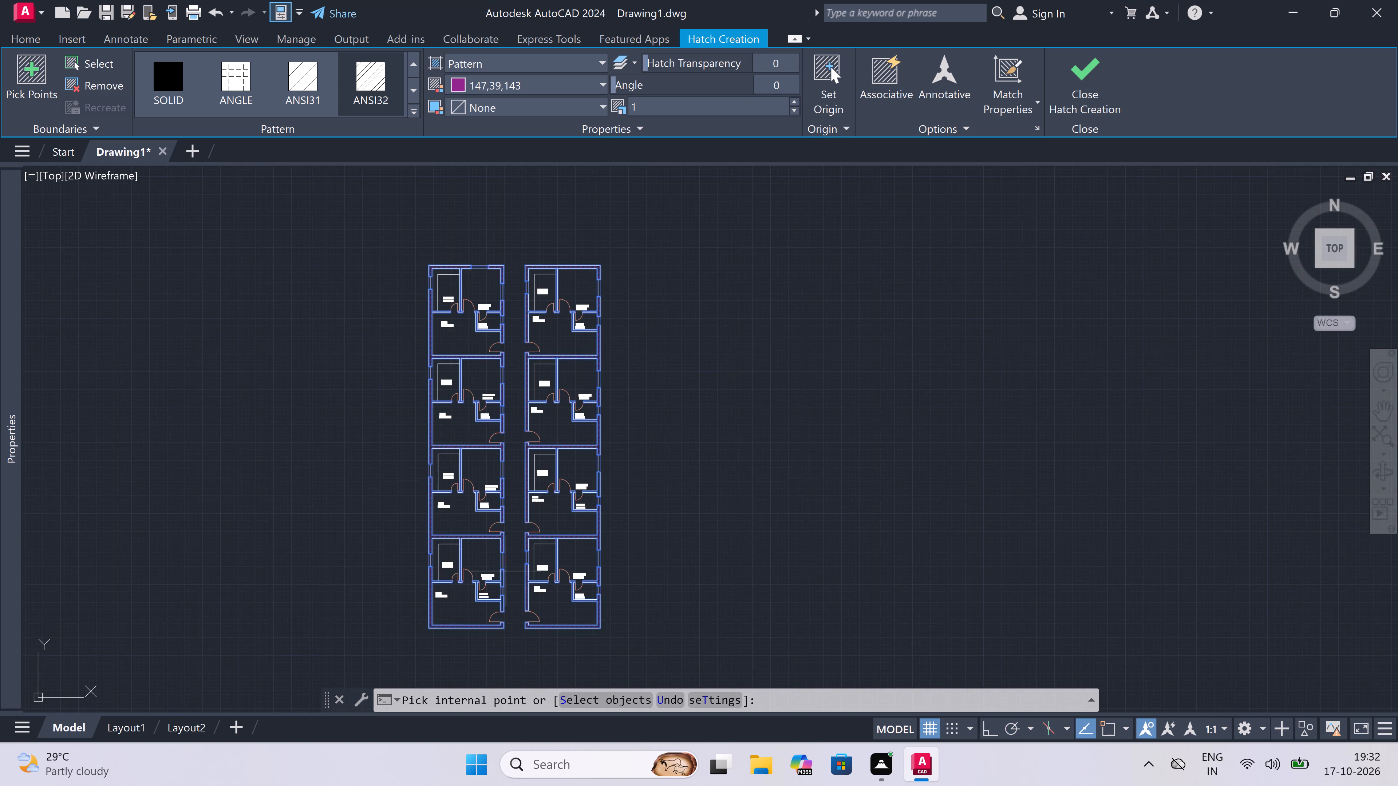
{"action": "scroll", "coordinate": [515, 598], "scroll_direction": "up", "scroll_amount": 4}
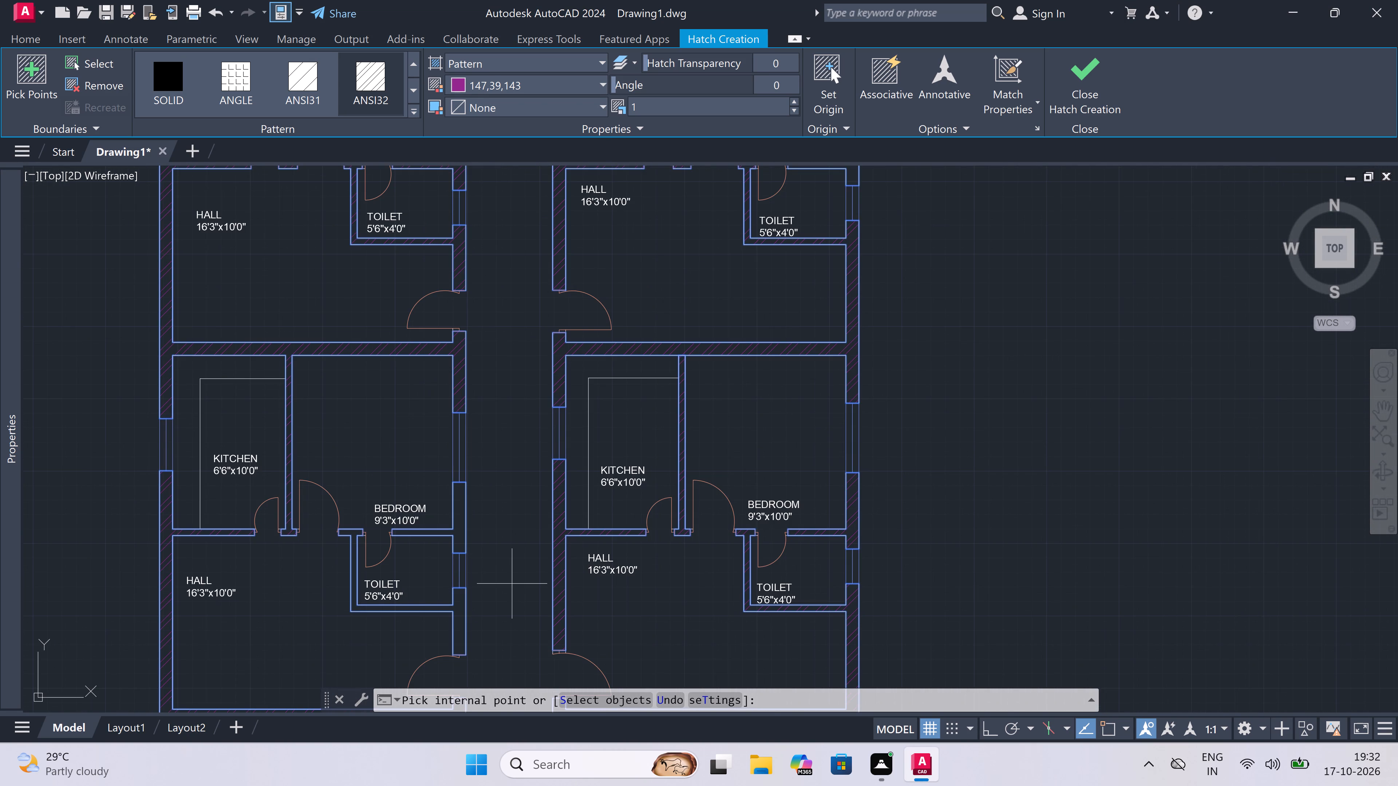
{"action": "key", "text": "Escape"}
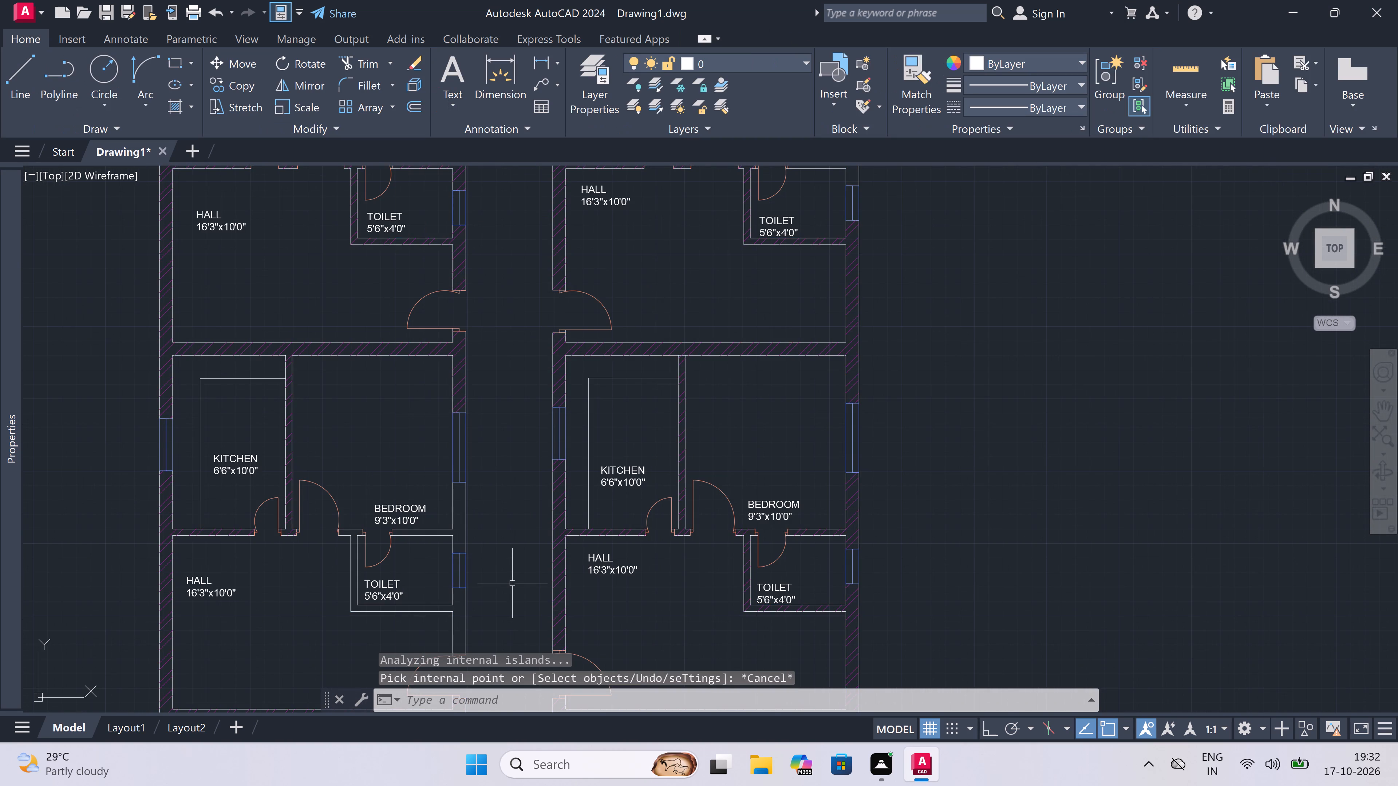
Hatch the remaining east wall segments and toilet walls of the west column's bottom plan with the purple ANSI32 pattern.
{"action": "type", "text": "h"}
{"action": "key", "text": "space"}
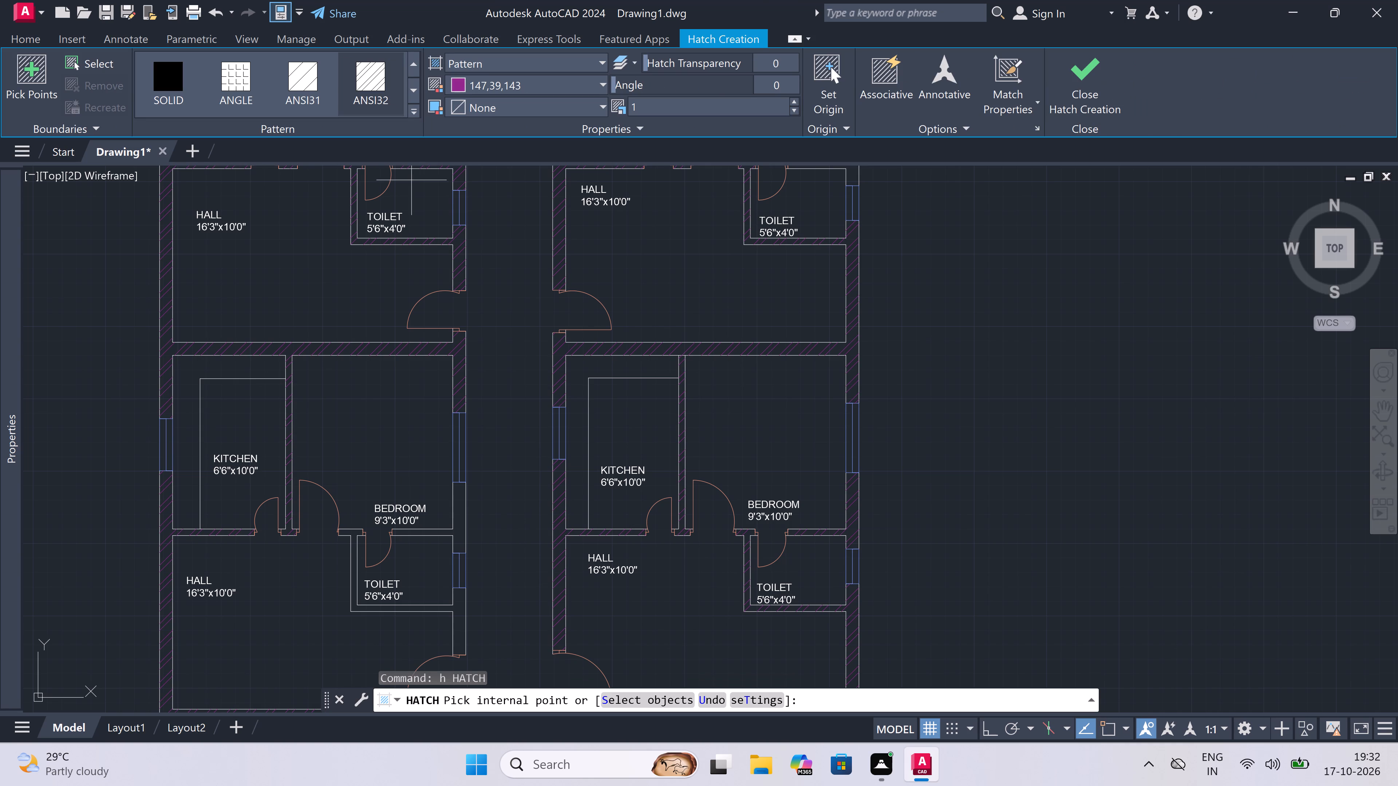
{"action": "left_click", "coordinate": [368, 65]}
{"action": "left_click", "coordinate": [368, 69]}
{"action": "double_click", "coordinate": [458, 534]}
{"action": "scroll", "coordinate": [478, 465], "scroll_direction": "down", "scroll_amount": 5}
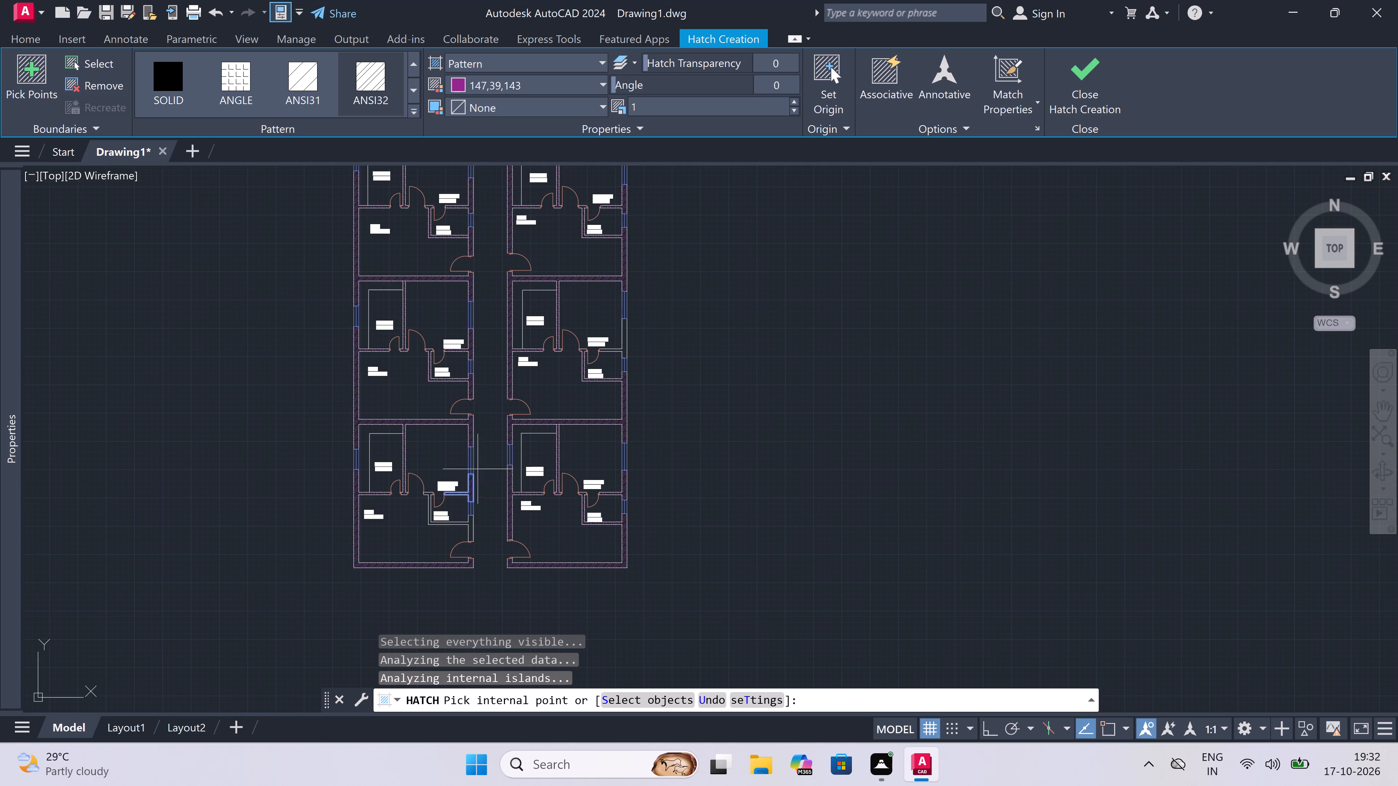
{"action": "scroll", "coordinate": [474, 534], "scroll_direction": "up", "scroll_amount": 4}
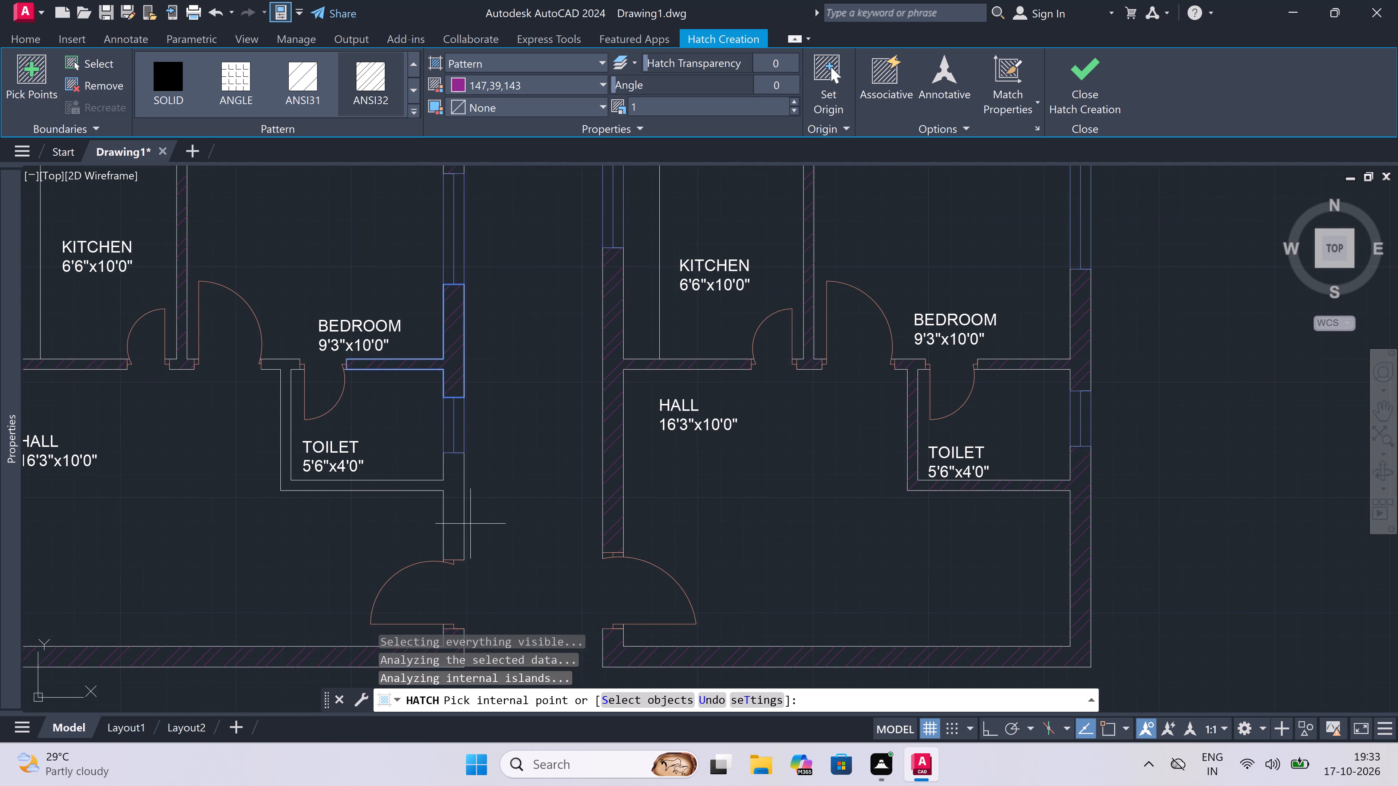
{"action": "left_click", "coordinate": [450, 498]}
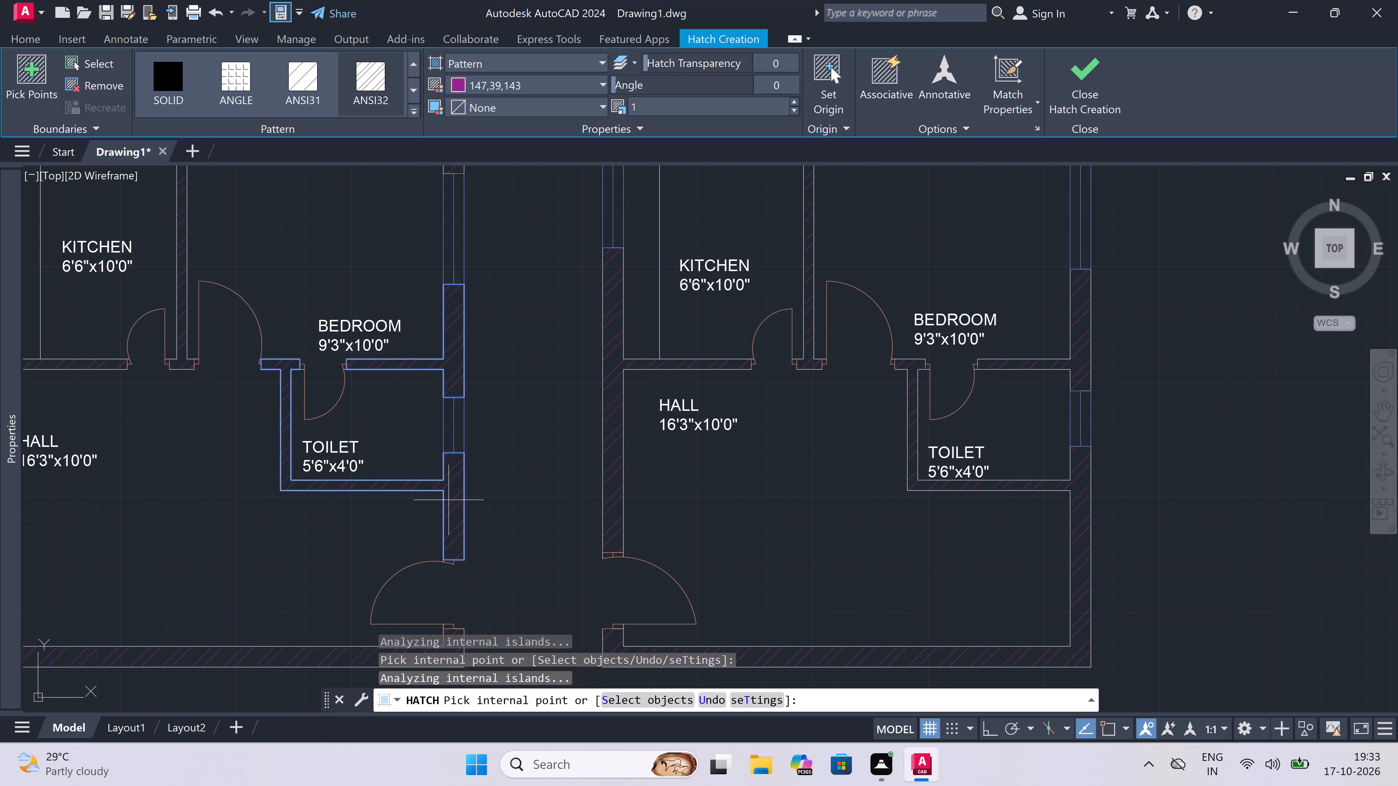
{"action": "key", "text": "Escape"}
Examine the wall hatching across both columns of plans, from the bottom plans up to the top ones.
{"action": "scroll", "coordinate": [545, 478], "scroll_direction": "down", "scroll_amount": 4}
{"action": "scroll", "coordinate": [545, 478], "scroll_direction": "up", "scroll_amount": 1}
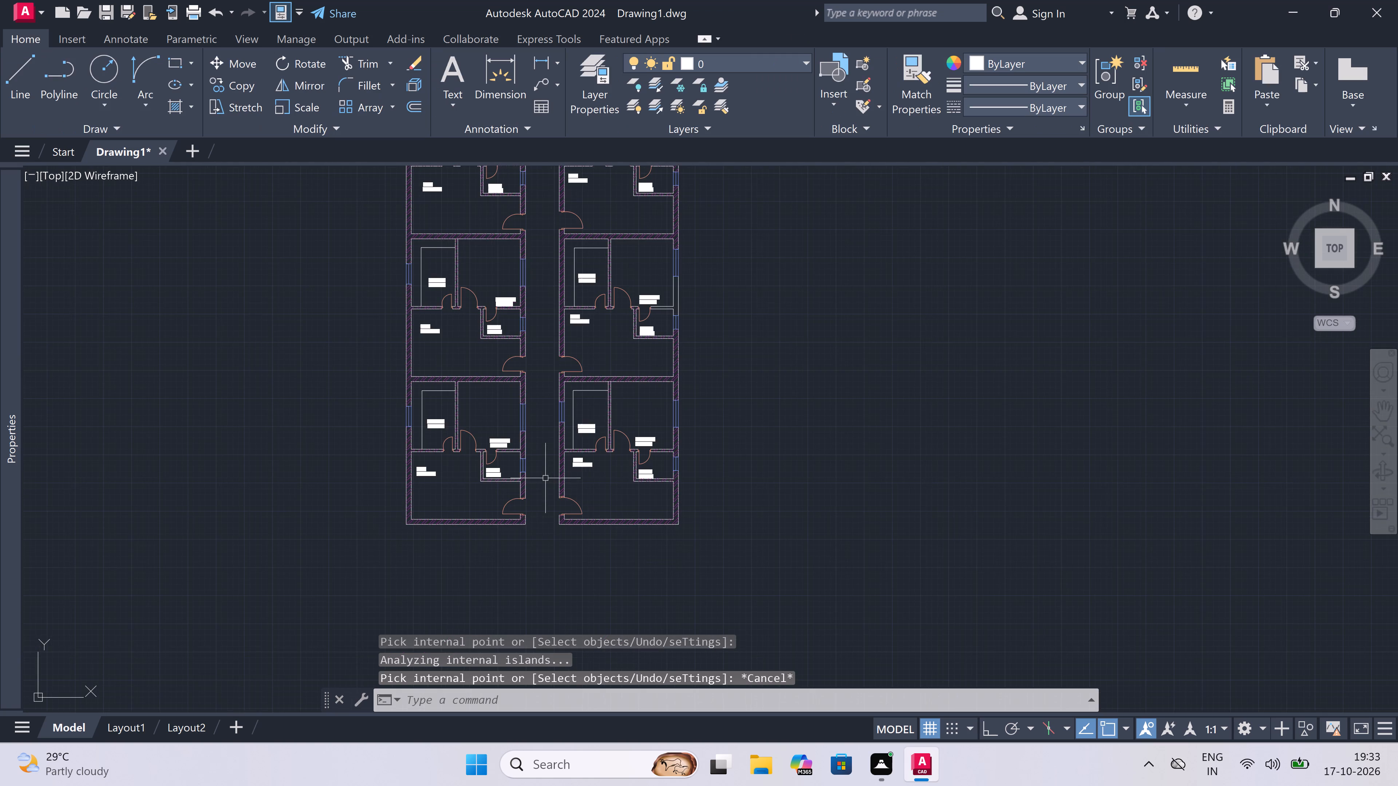
{"action": "scroll", "coordinate": [545, 478], "scroll_direction": "down", "scroll_amount": 2}
{"action": "scroll", "coordinate": [548, 267], "scroll_direction": "up", "scroll_amount": 4}
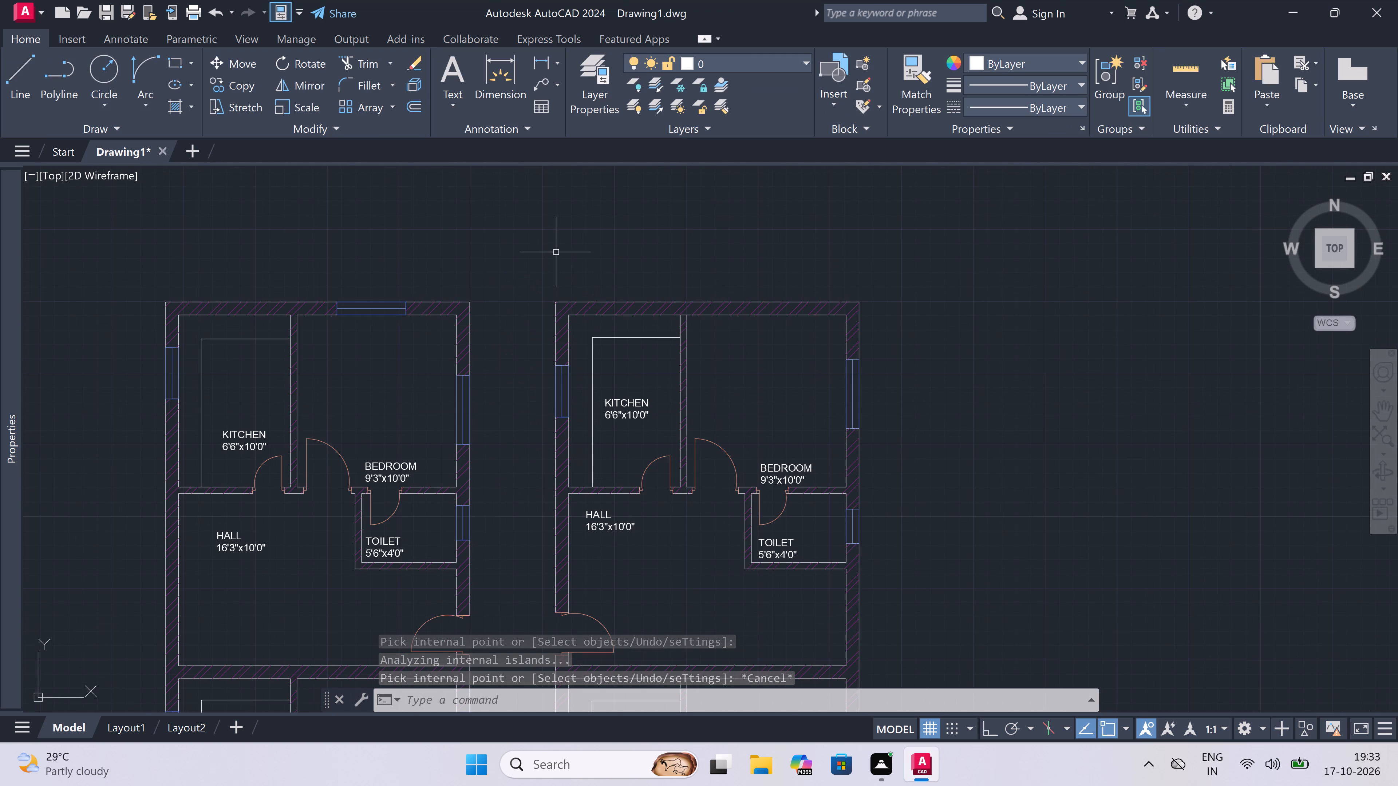
{"action": "scroll", "coordinate": [572, 235], "scroll_direction": "down", "scroll_amount": 2}
{"action": "scroll", "coordinate": [475, 228], "scroll_direction": "up", "scroll_amount": 3}
{"action": "scroll", "coordinate": [475, 229], "scroll_direction": "down", "scroll_amount": 1}
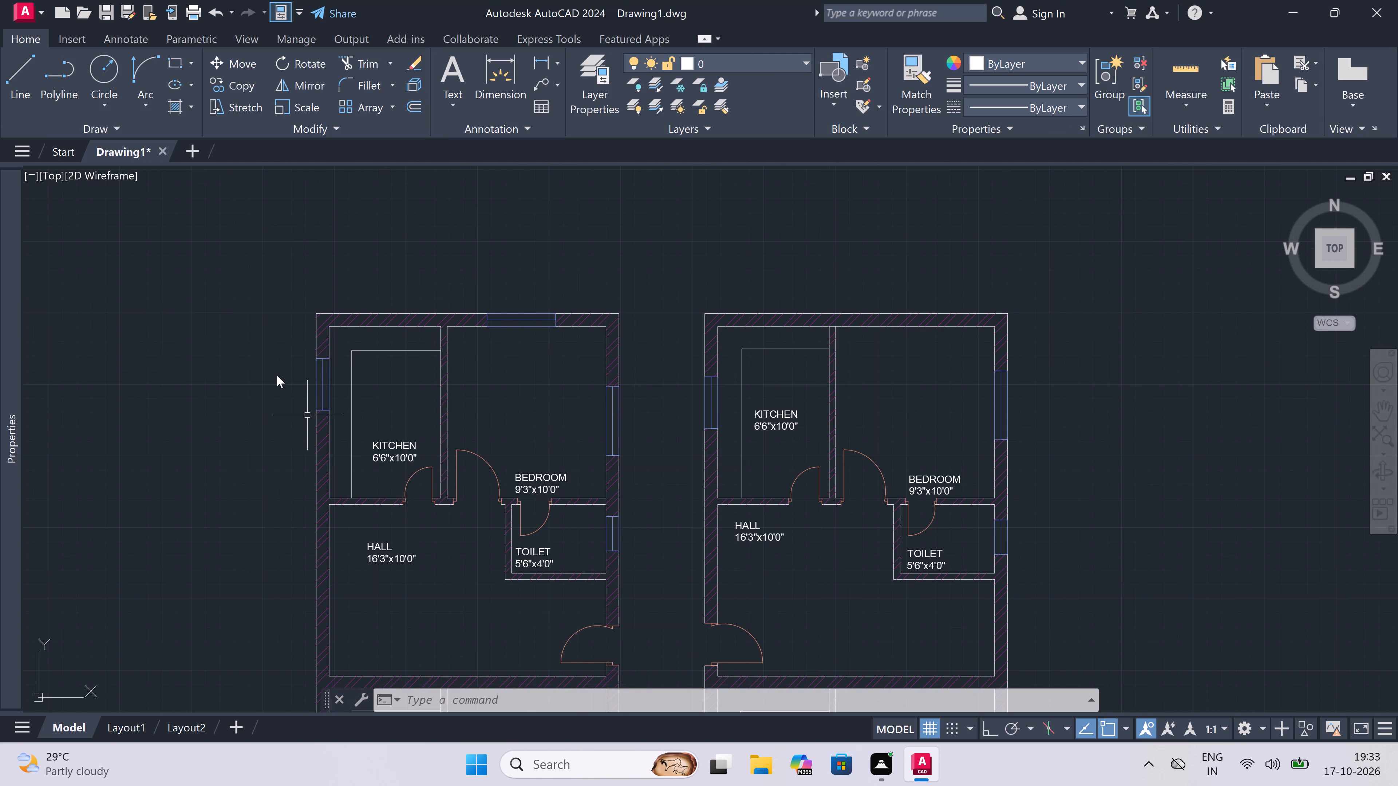
Open the recent drawing FIRST FLOOR PLAN -3 17-10-26.dwg and bring the whole first floor plan into view.
{"action": "left_click", "coordinate": [25, 9]}
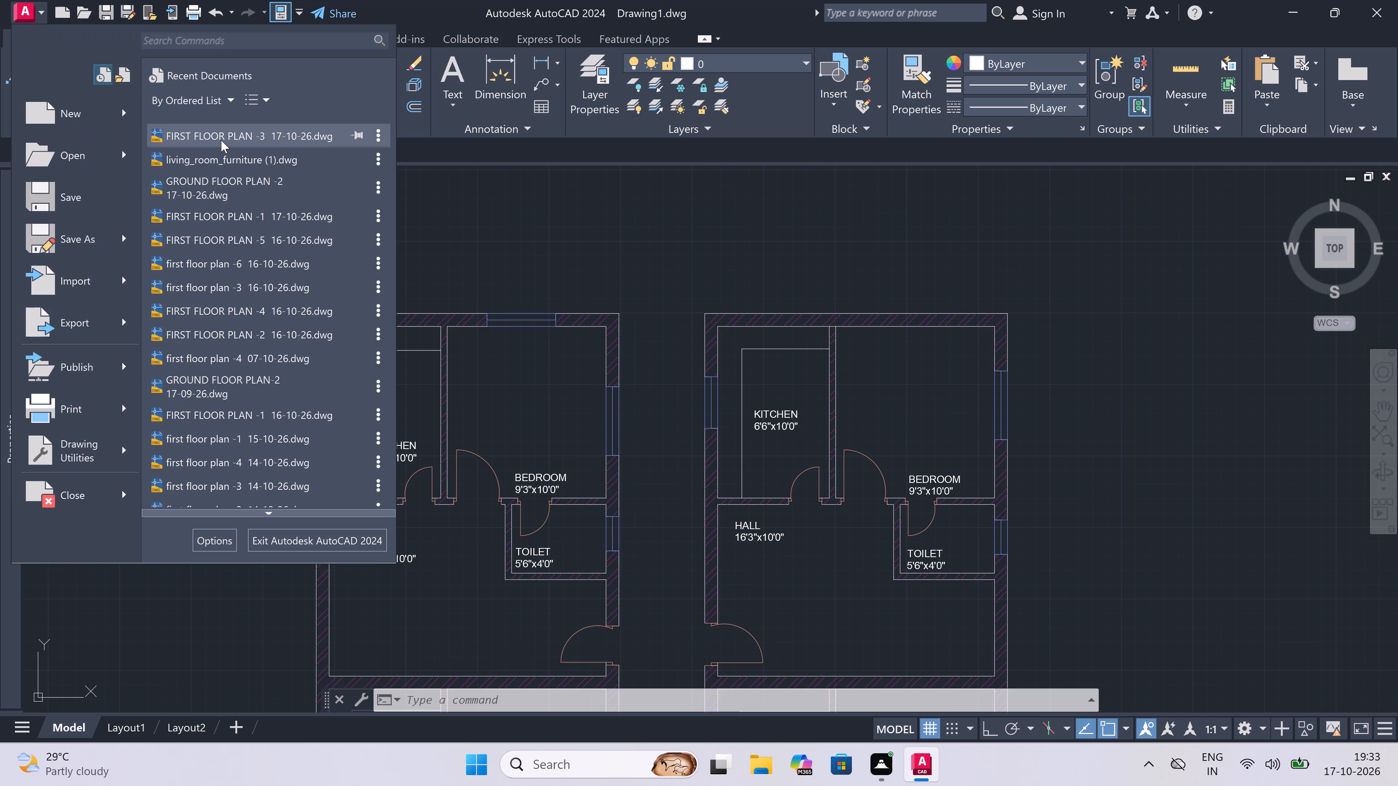
{"action": "triple_click", "coordinate": [226, 140]}
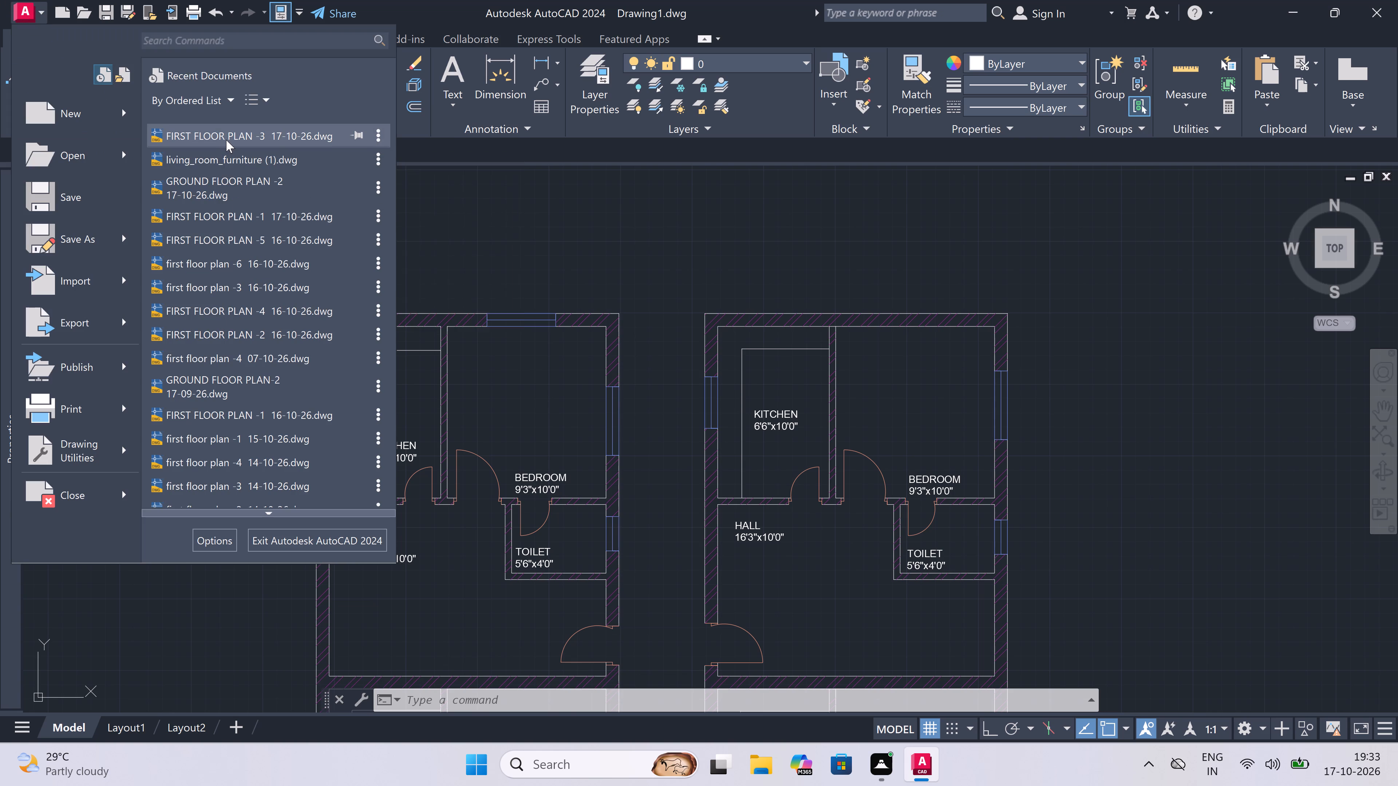
{"action": "left_click", "coordinate": [226, 140]}
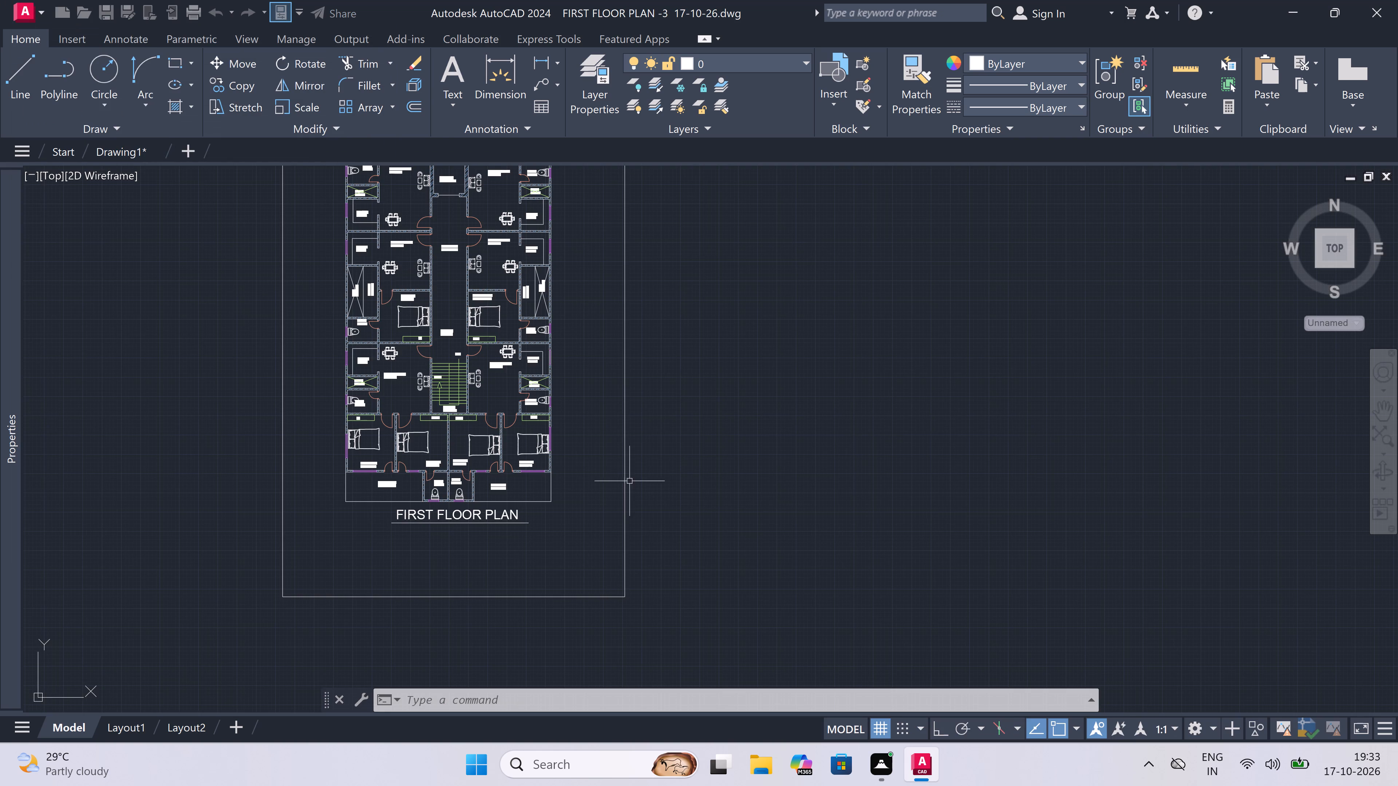
{"action": "scroll", "coordinate": [522, 410], "scroll_direction": "down", "scroll_amount": 2}
{"action": "scroll", "coordinate": [499, 366], "scroll_direction": "up", "scroll_amount": 2}
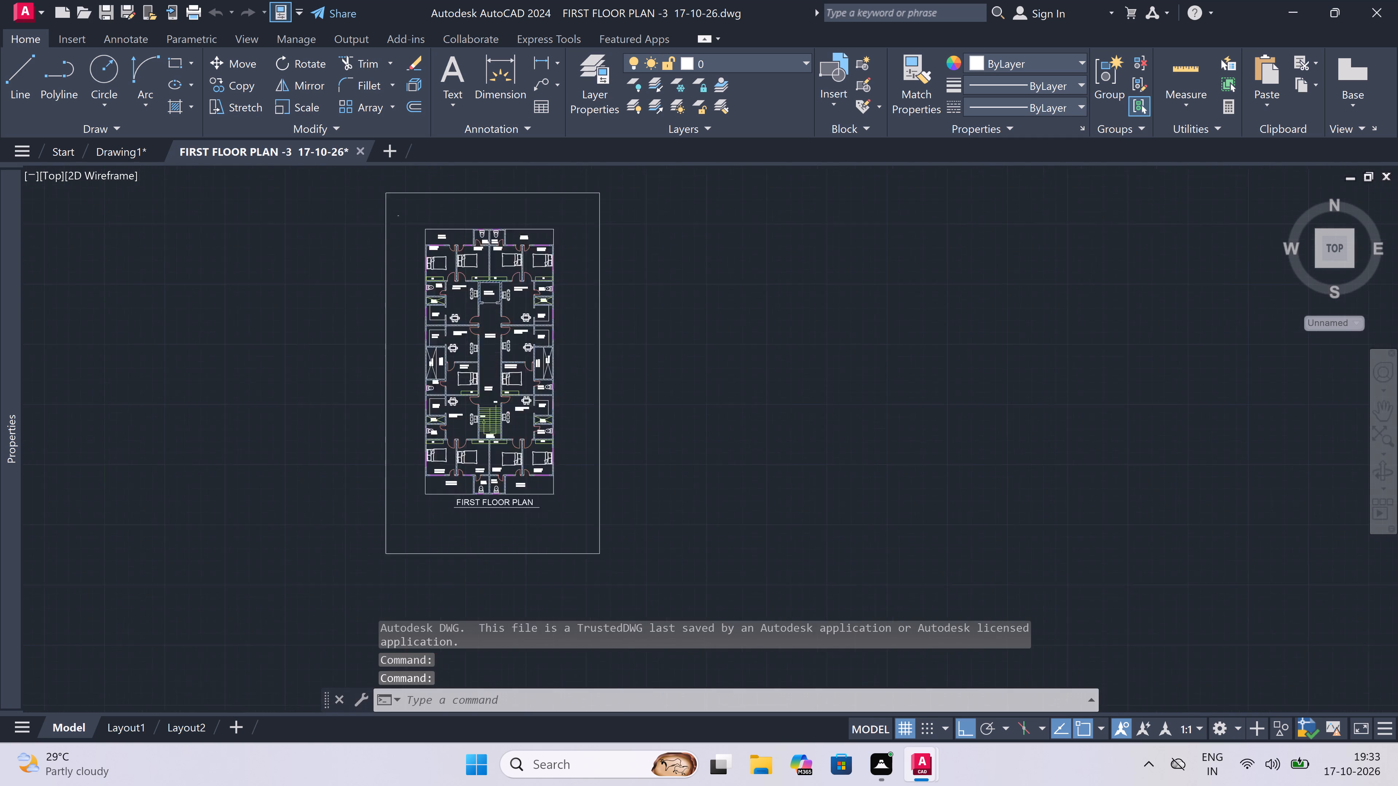
Copy the bed from the bedroom east of the passage, the dining table south of it and the adjacent toilet's WC to the clipboard.
{"action": "scroll", "coordinate": [499, 366], "scroll_direction": "up", "scroll_amount": 1}
{"action": "scroll", "coordinate": [524, 396], "scroll_direction": "down", "scroll_amount": 2}
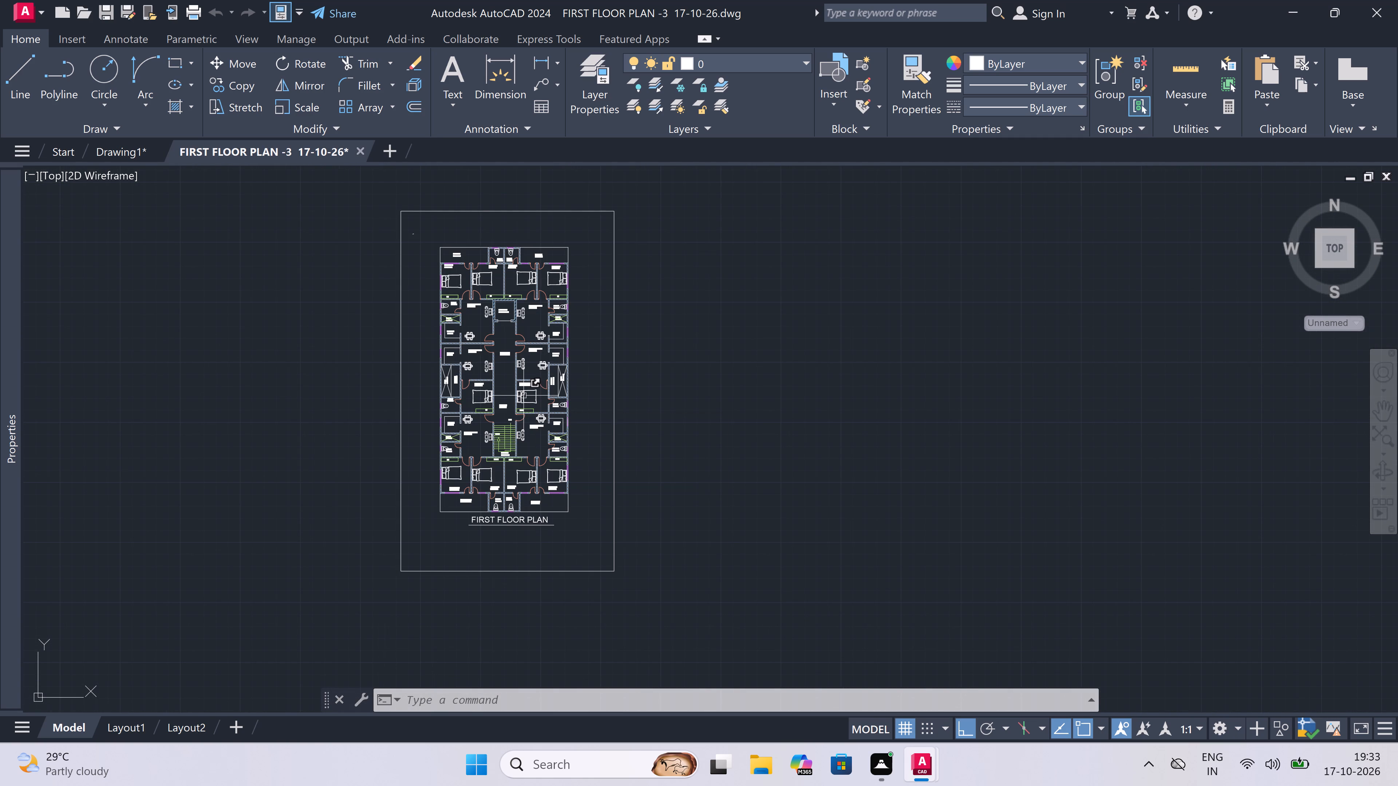
{"action": "scroll", "coordinate": [525, 397], "scroll_direction": "up", "scroll_amount": 2}
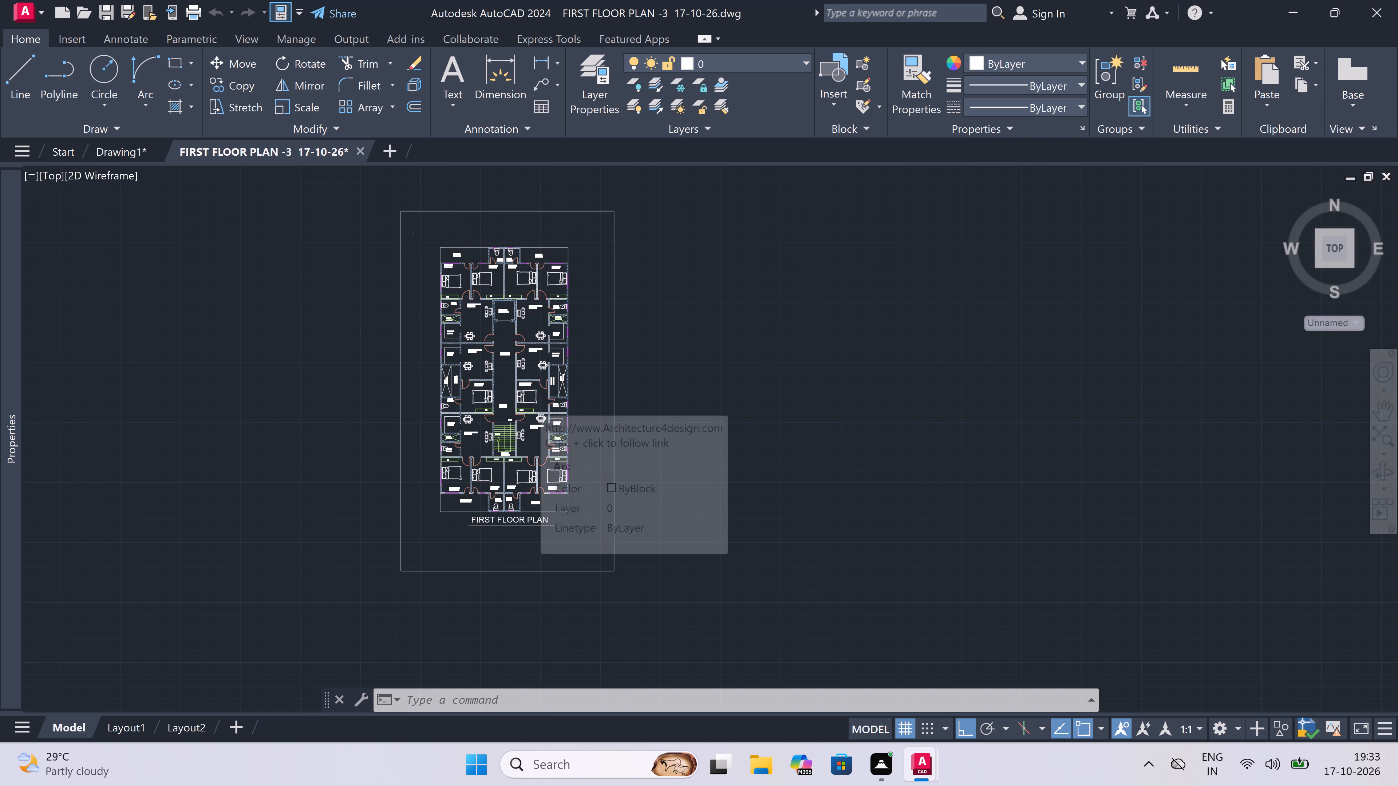
{"action": "scroll", "coordinate": [542, 386], "scroll_direction": "up", "scroll_amount": 4}
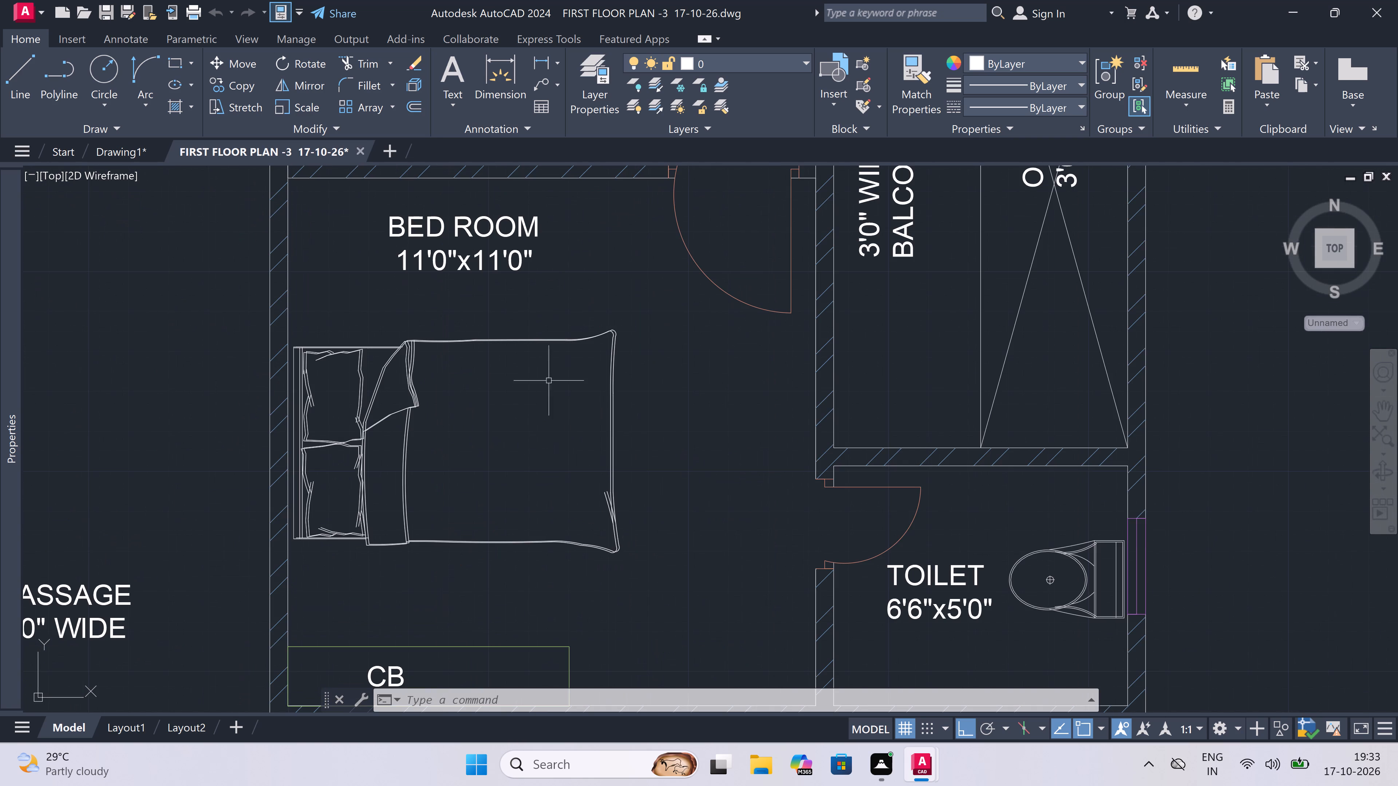
{"action": "double_click", "coordinate": [662, 302]}
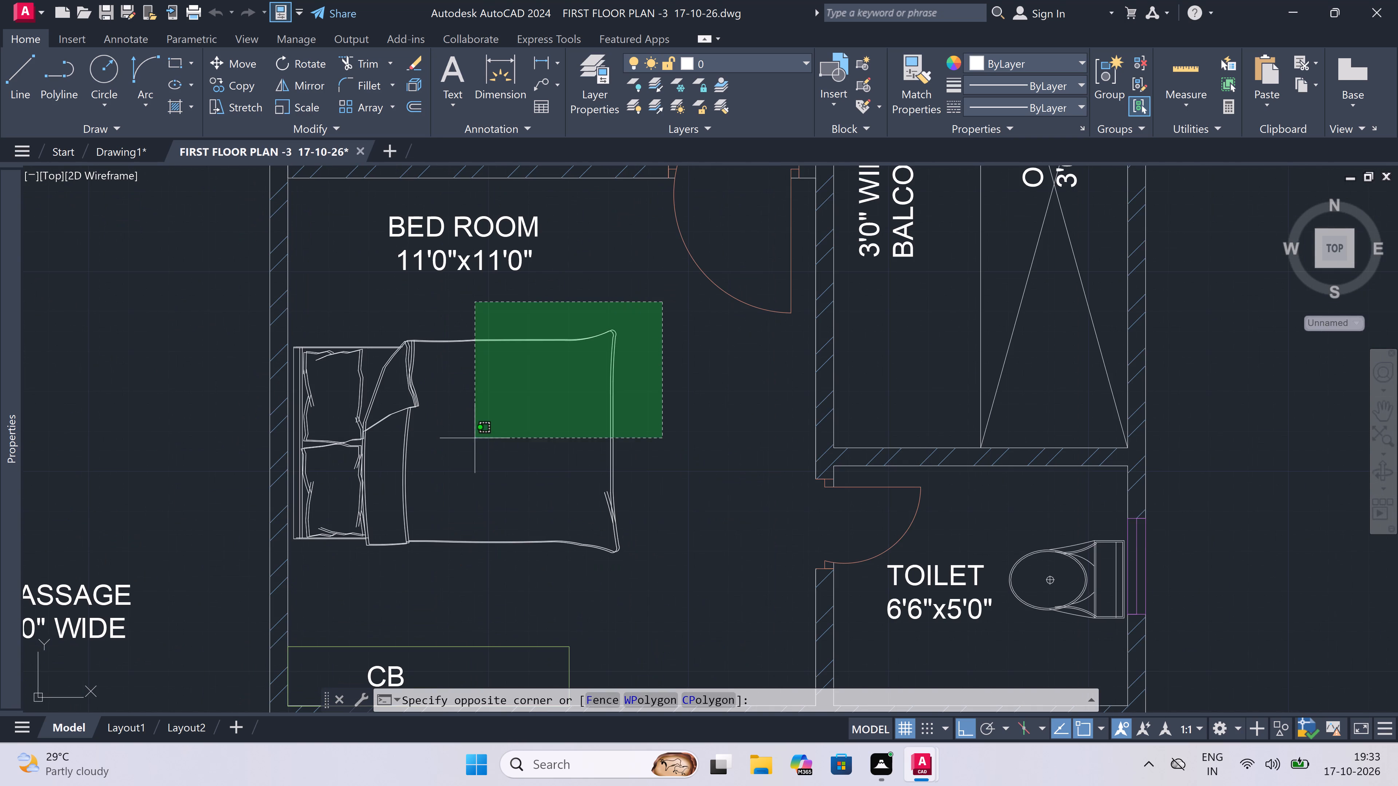
{"action": "scroll", "coordinate": [282, 567], "scroll_direction": "up", "scroll_amount": 2}
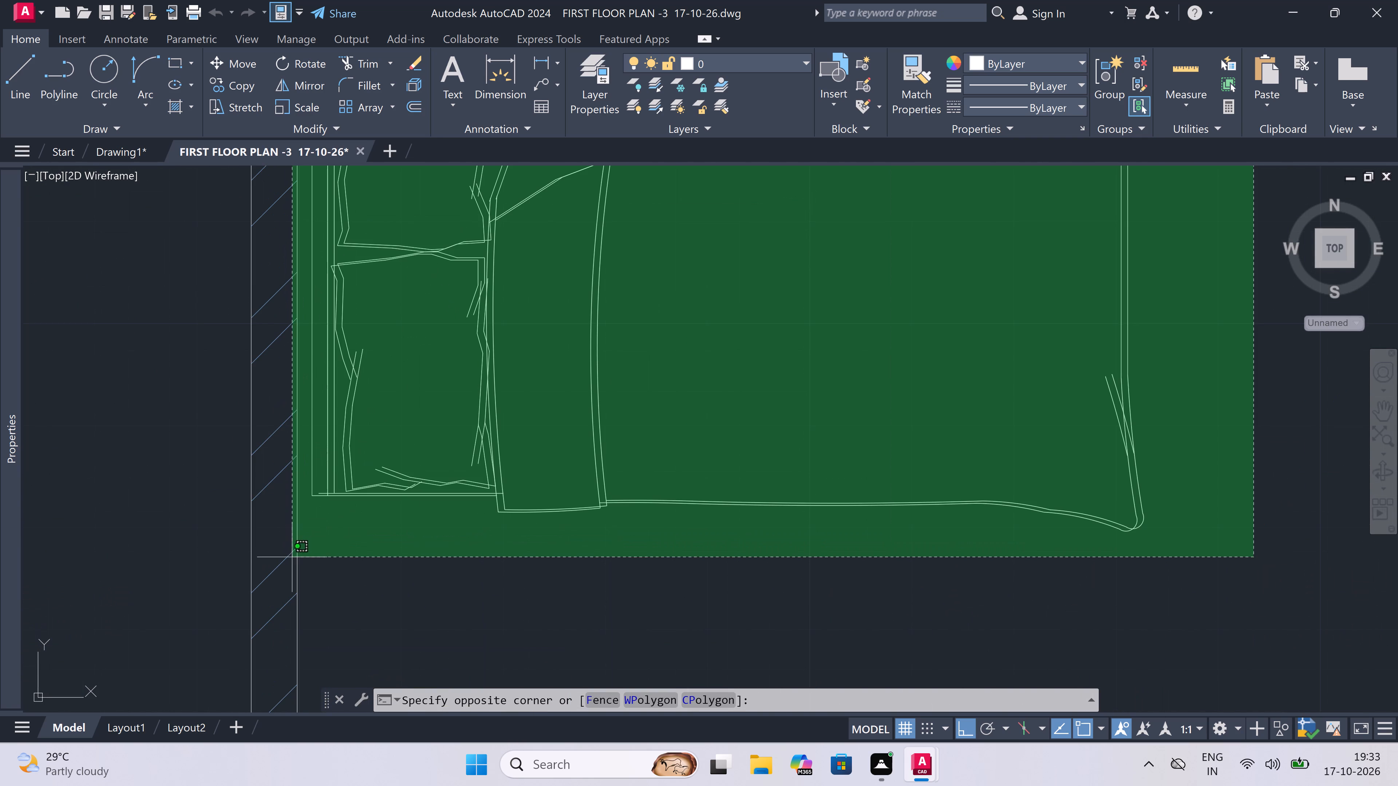
{"action": "left_click", "coordinate": [304, 550]}
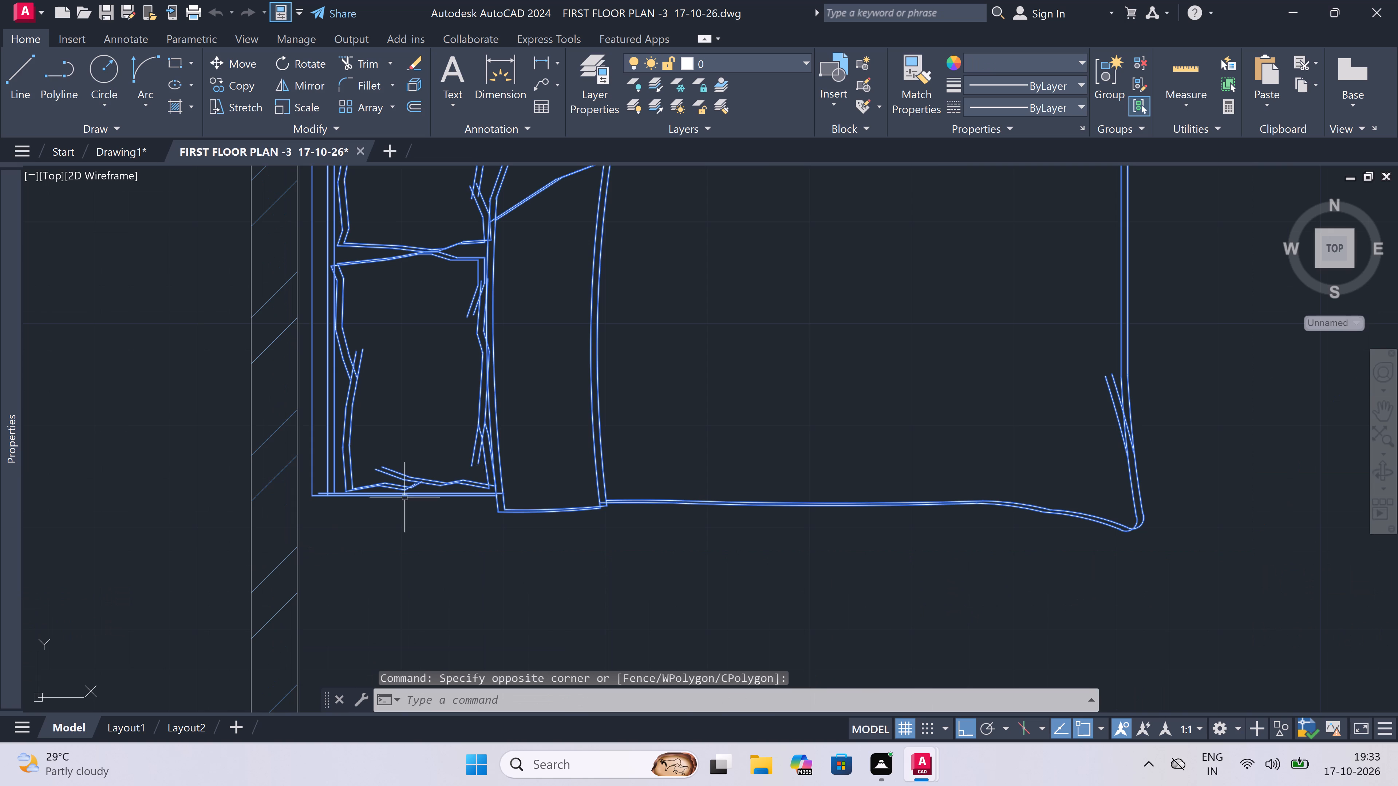
{"action": "scroll", "coordinate": [474, 481], "scroll_direction": "down", "scroll_amount": 6}
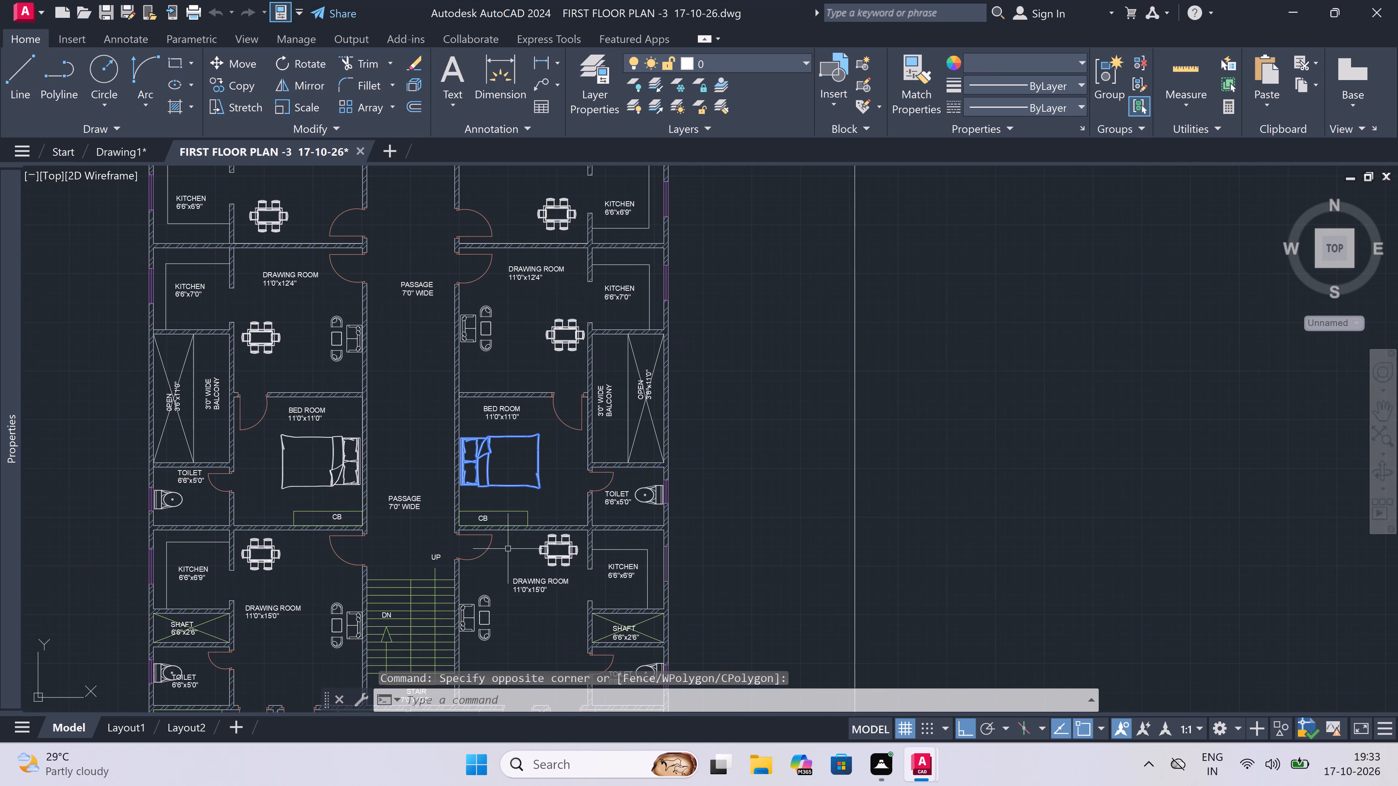
{"action": "scroll", "coordinate": [521, 579], "scroll_direction": "up", "scroll_amount": 3}
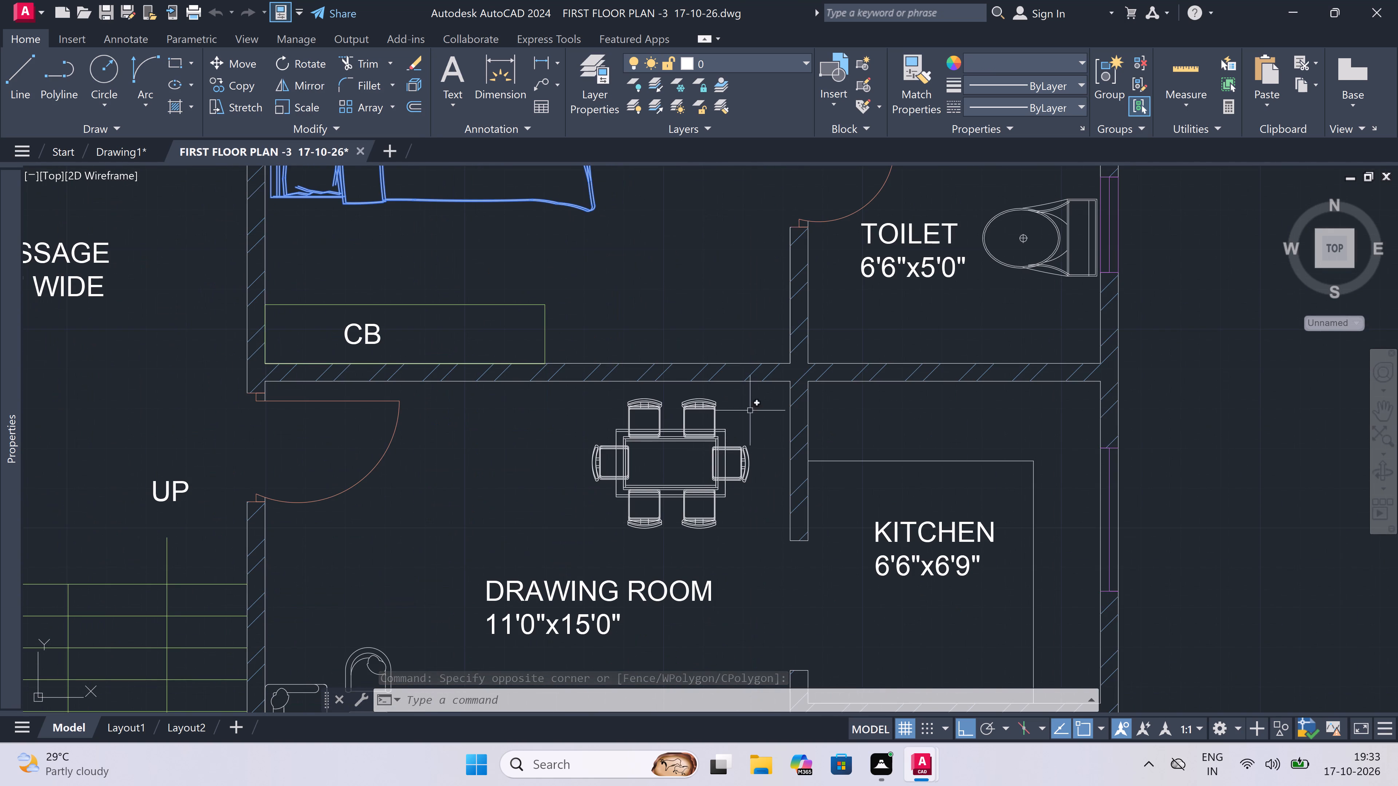
{"action": "left_click", "coordinate": [774, 413]}
{"action": "left_click", "coordinate": [774, 416]}
{"action": "left_click", "coordinate": [776, 419]}
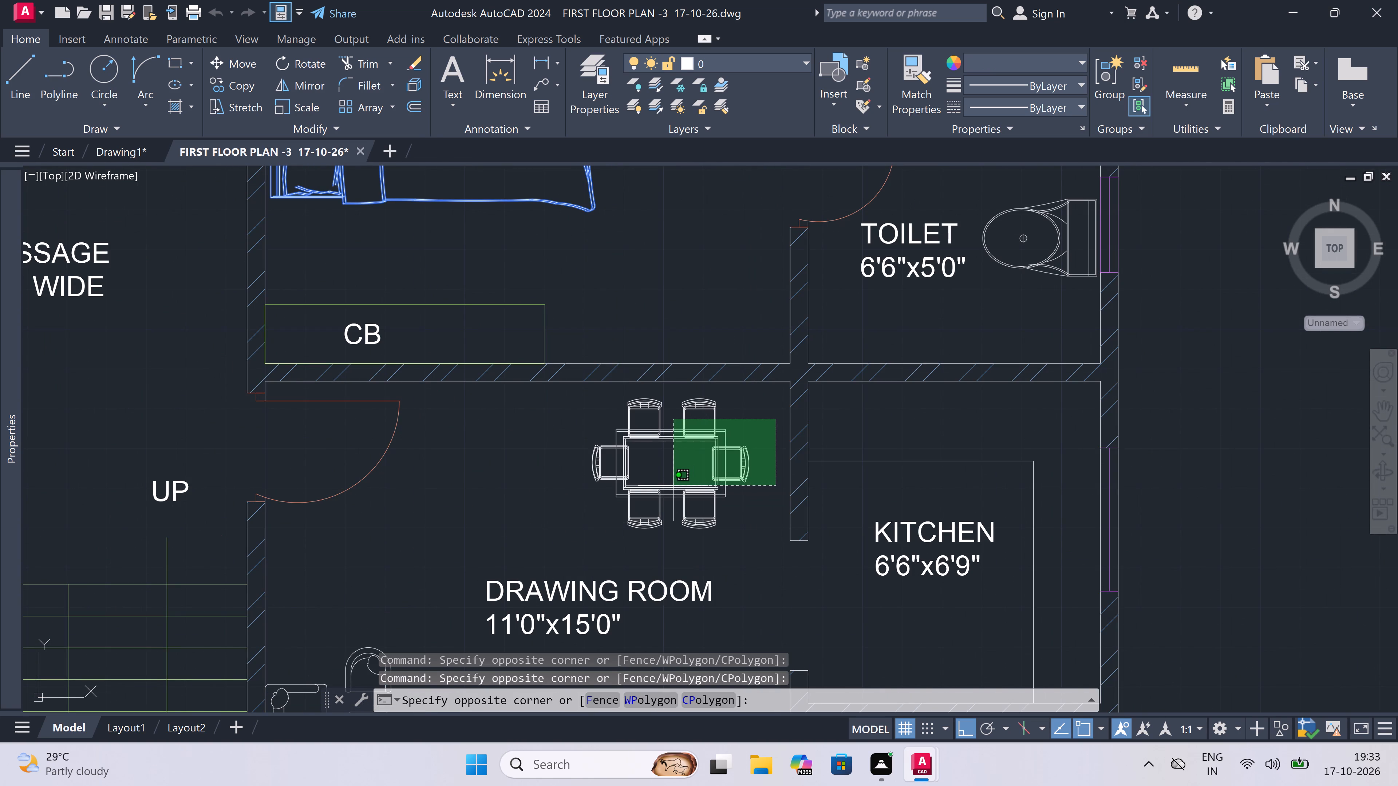
{"action": "key", "text": "Escape"}
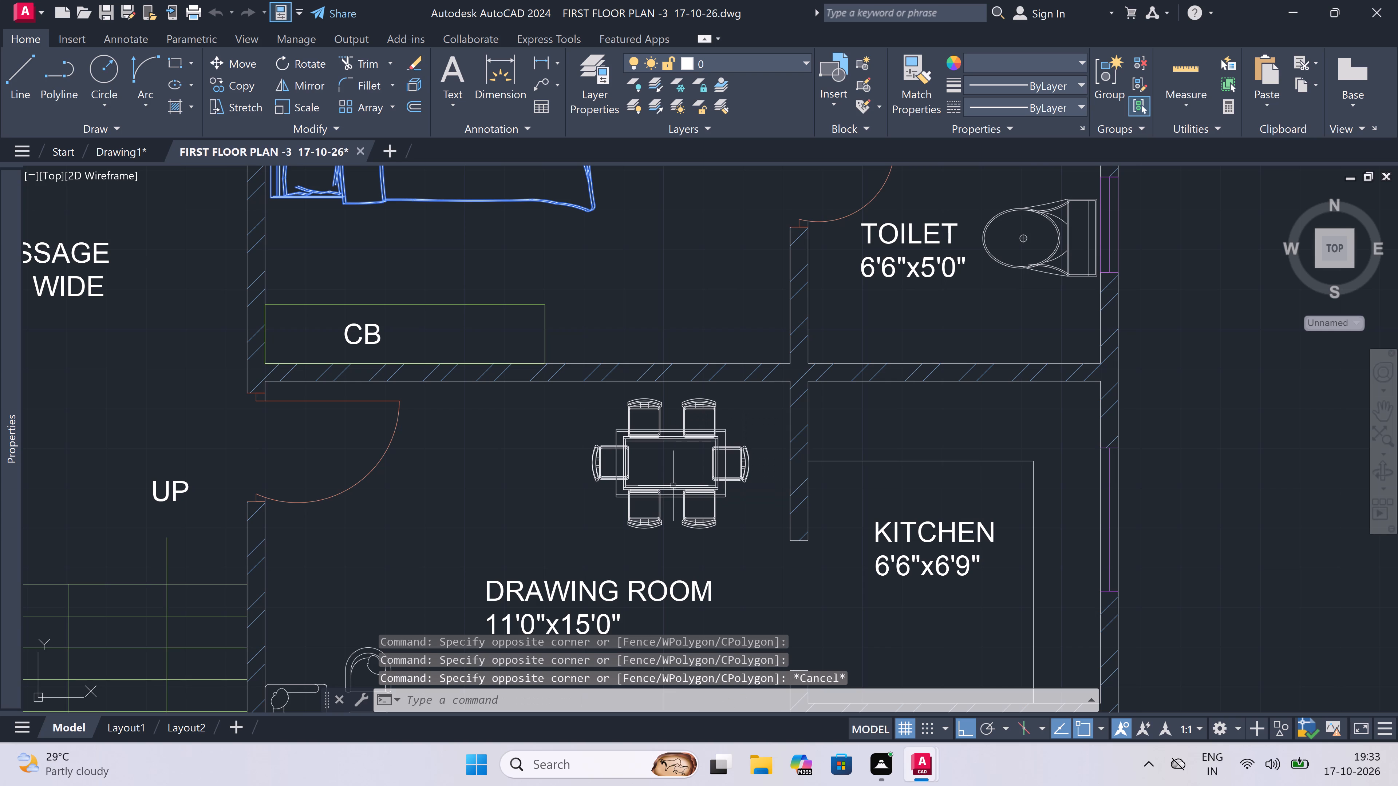
{"action": "left_click", "coordinate": [758, 387]}
{"action": "left_click", "coordinate": [561, 559]}
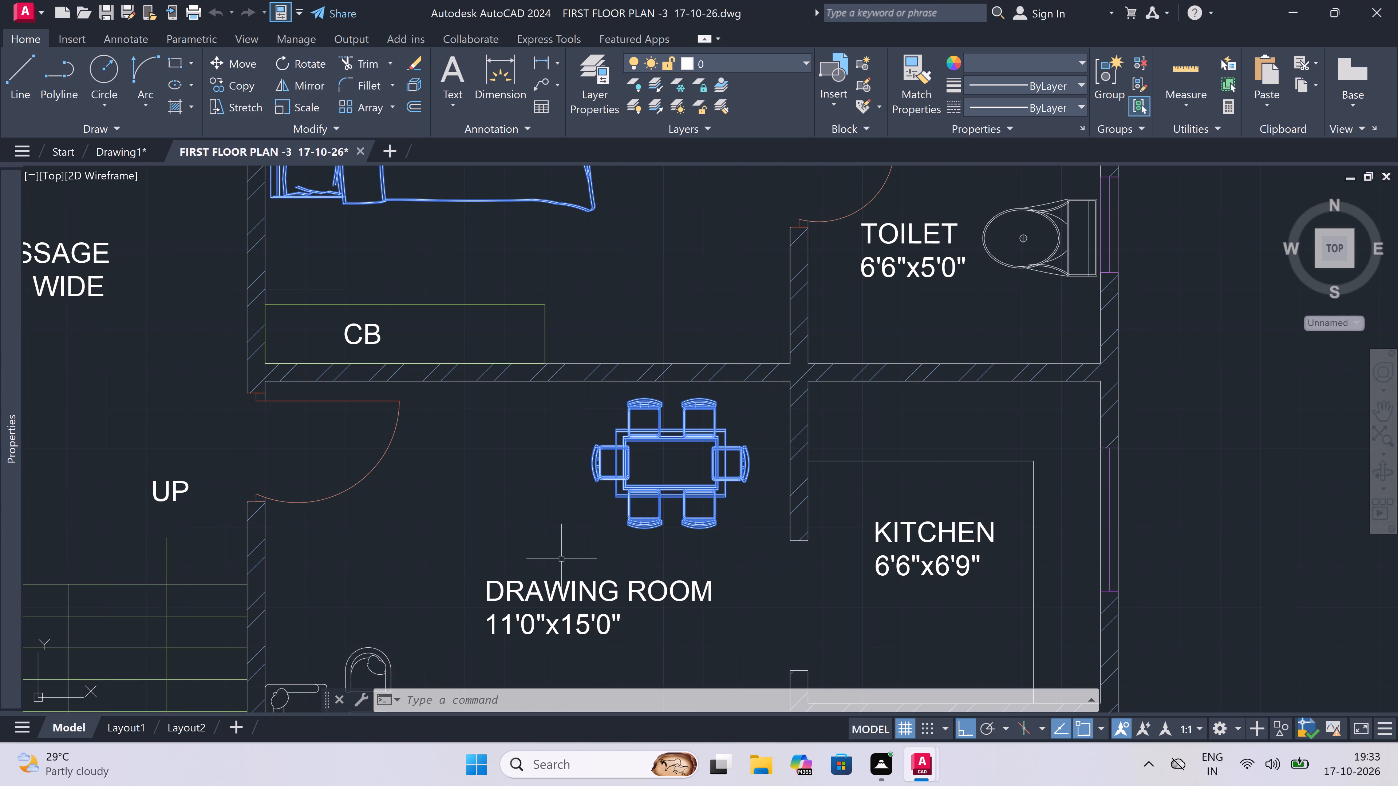
{"action": "left_click_drag", "start_coordinate": [1115, 266], "coordinate": [1121, 270]}
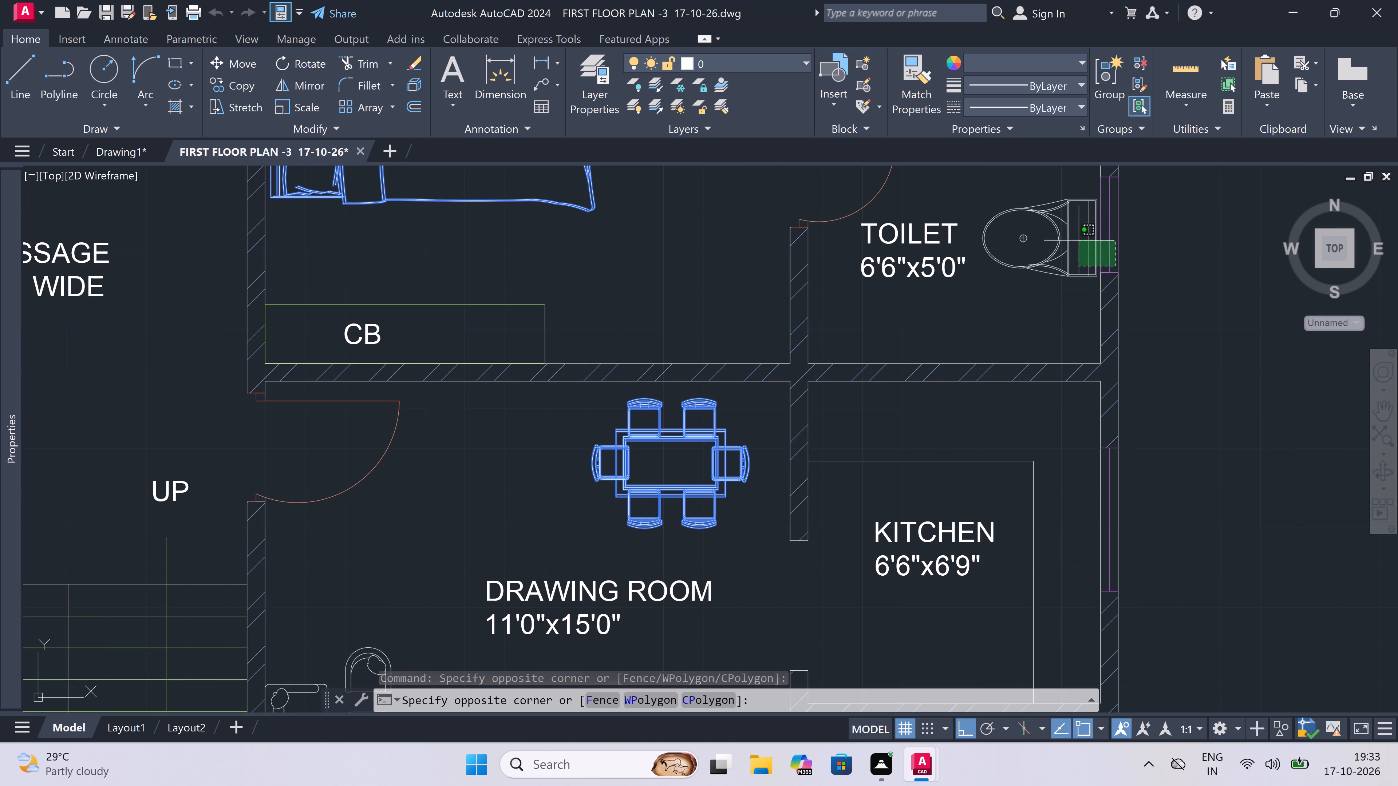
{"action": "left_click", "coordinate": [1125, 223]}
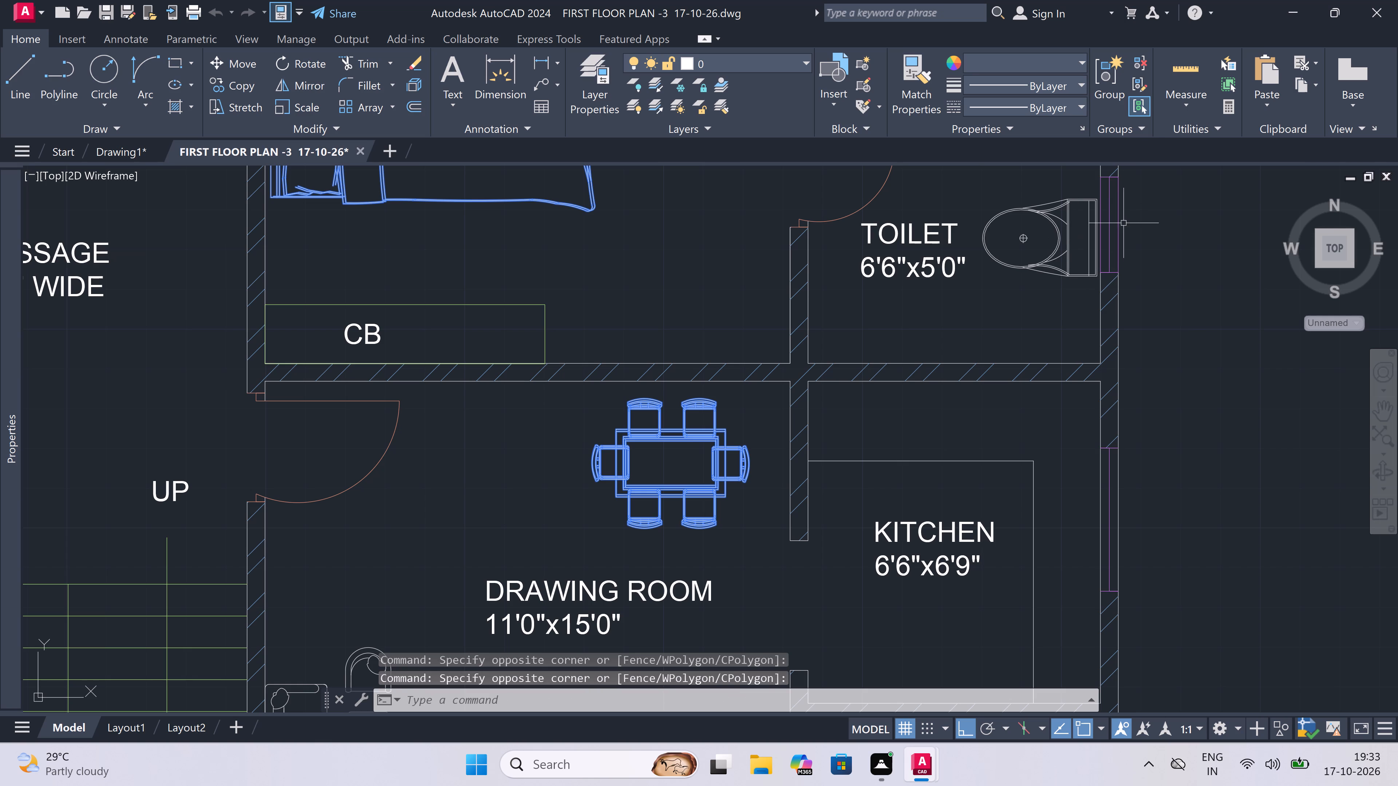
{"action": "double_click", "coordinate": [1065, 227]}
{"action": "scroll", "coordinate": [881, 316], "scroll_direction": "down", "scroll_amount": 1}
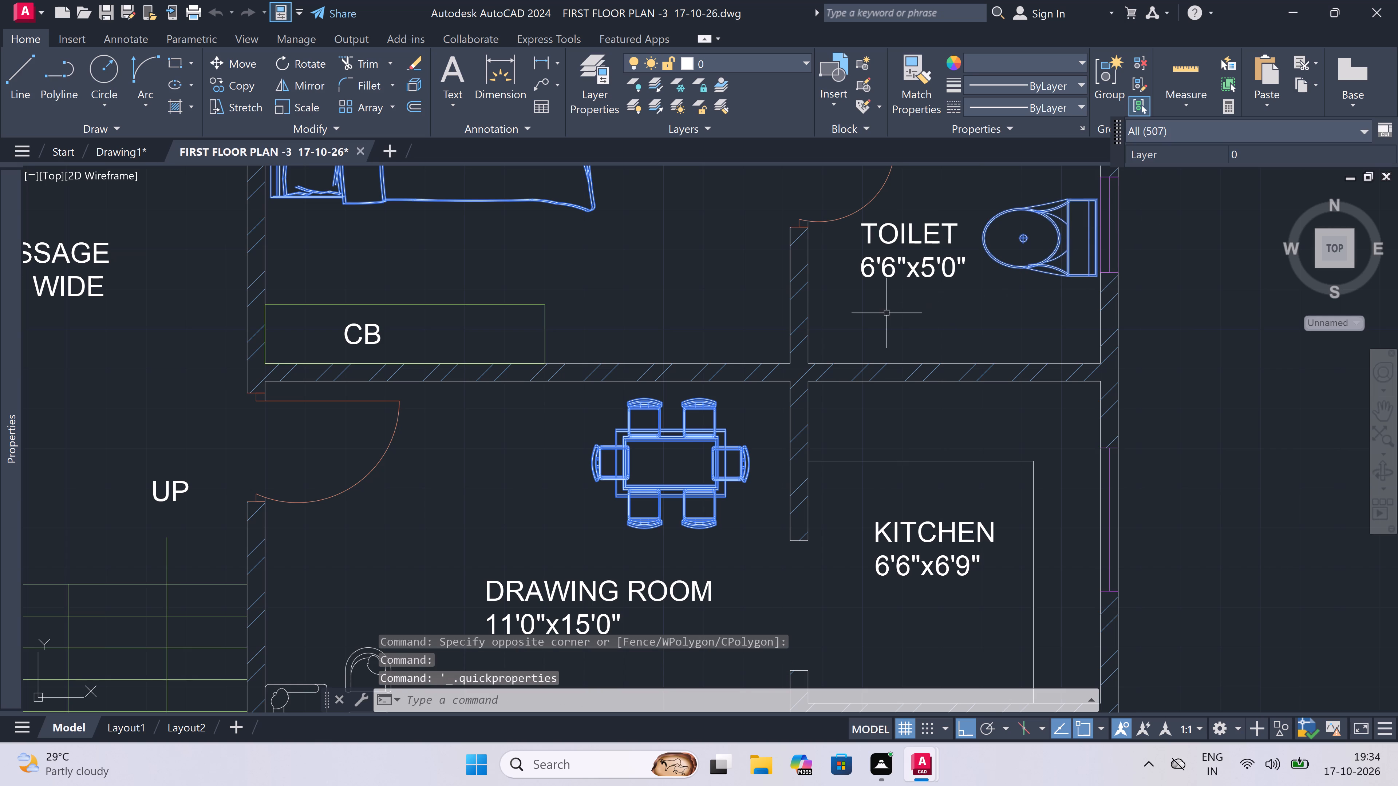
{"action": "scroll", "coordinate": [881, 316], "scroll_direction": "down", "scroll_amount": 3}
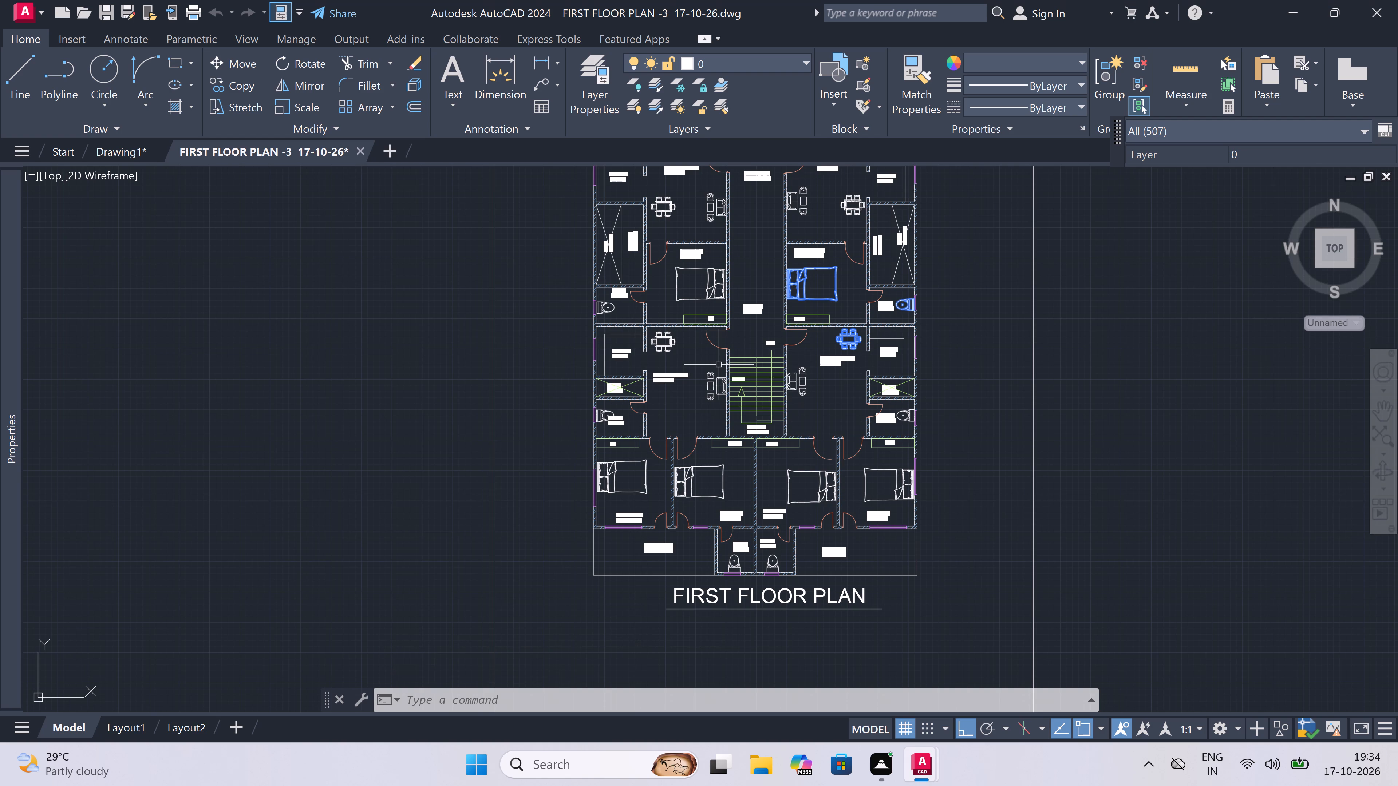
{"action": "key", "text": "ctrl+c"}
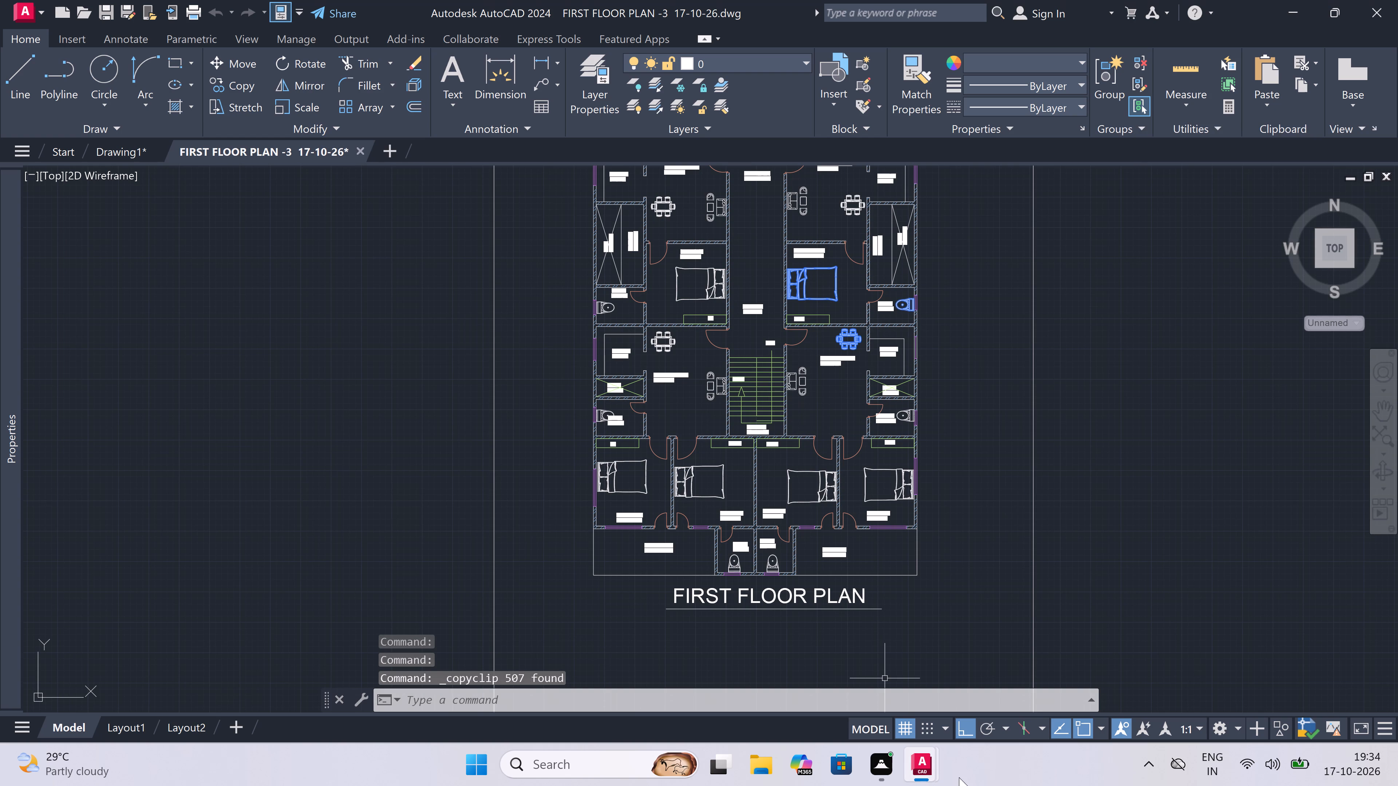
Paste the copied bed, dining table and WC into Drawing1, in the empty space west of the top plan.
{"action": "left_click", "coordinate": [782, 646]}
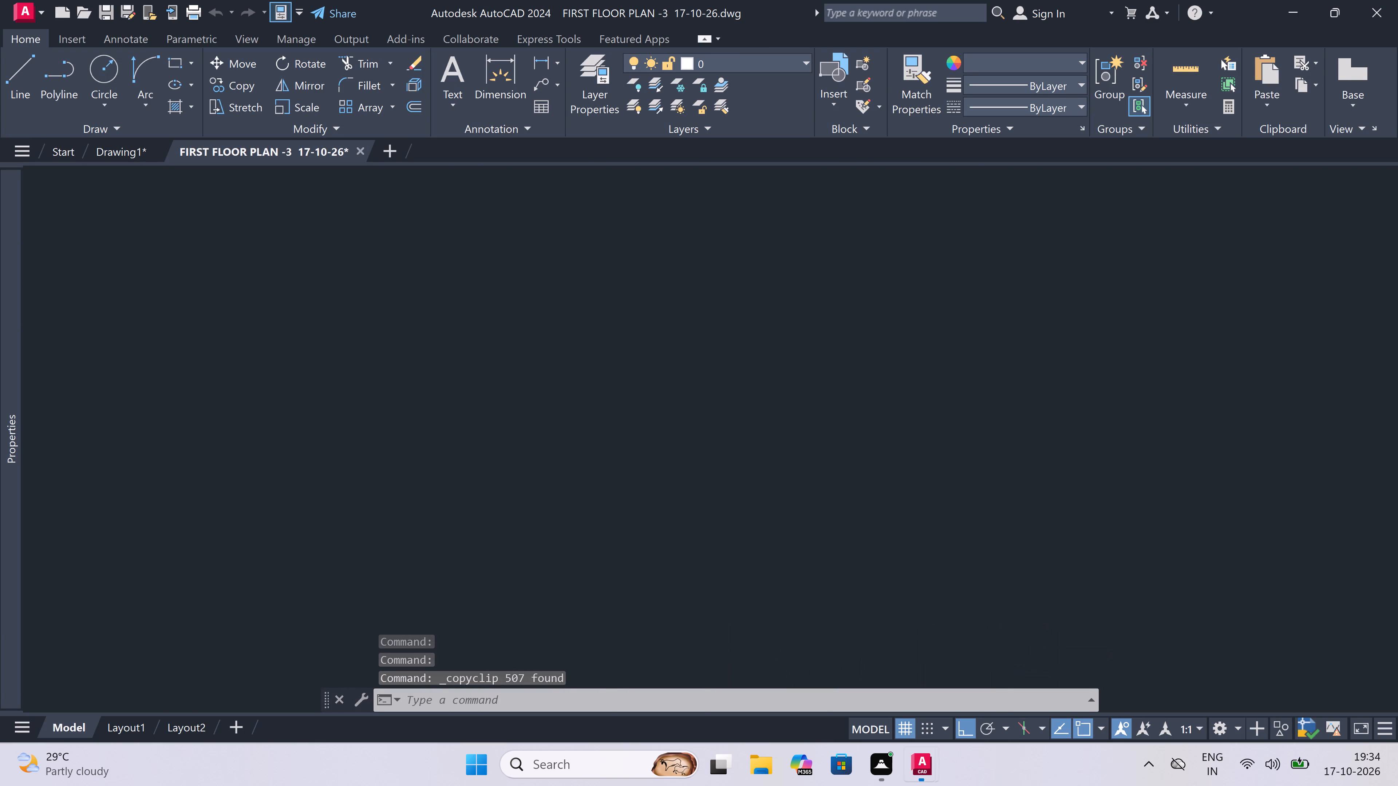
{"action": "key", "text": "ctrl+v"}
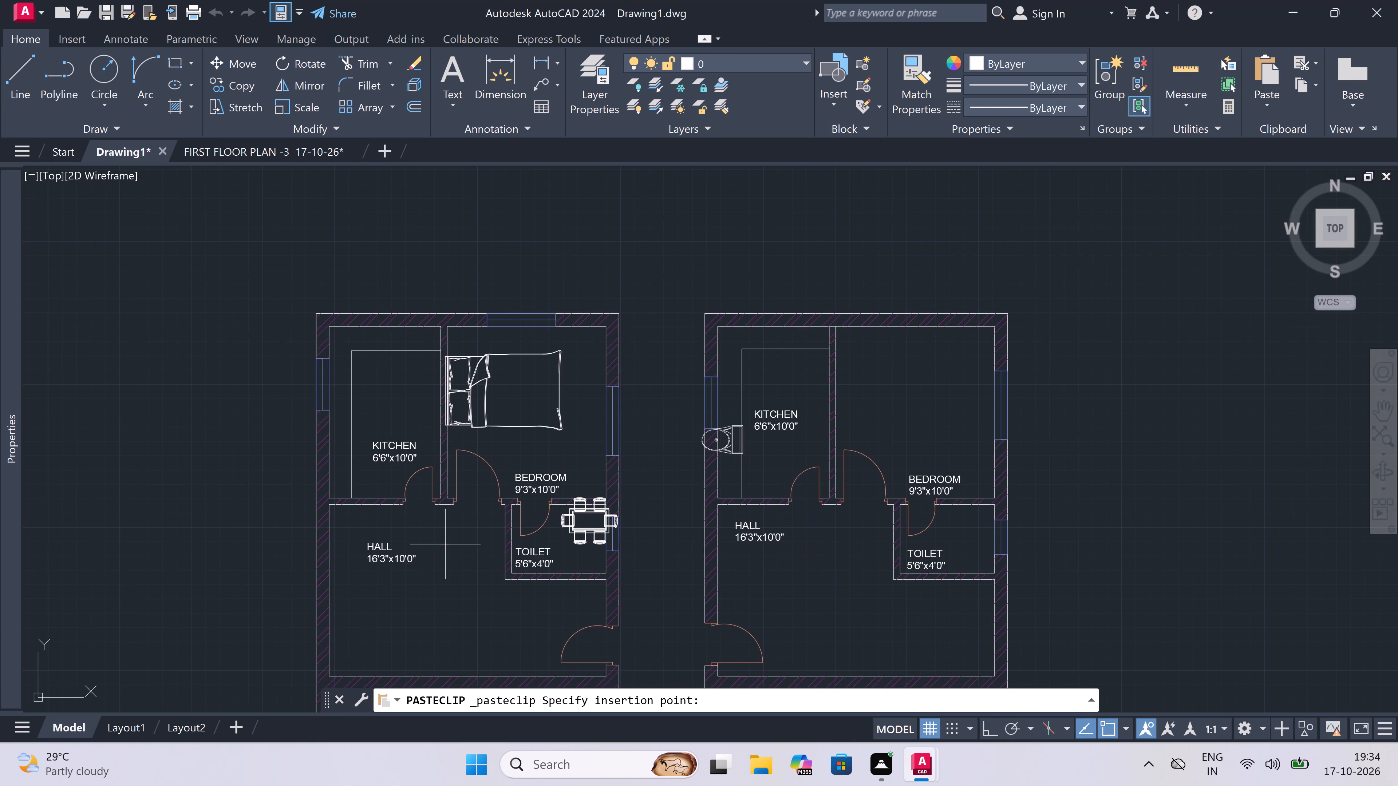
{"action": "scroll", "coordinate": [445, 548], "scroll_direction": "down", "scroll_amount": 1}
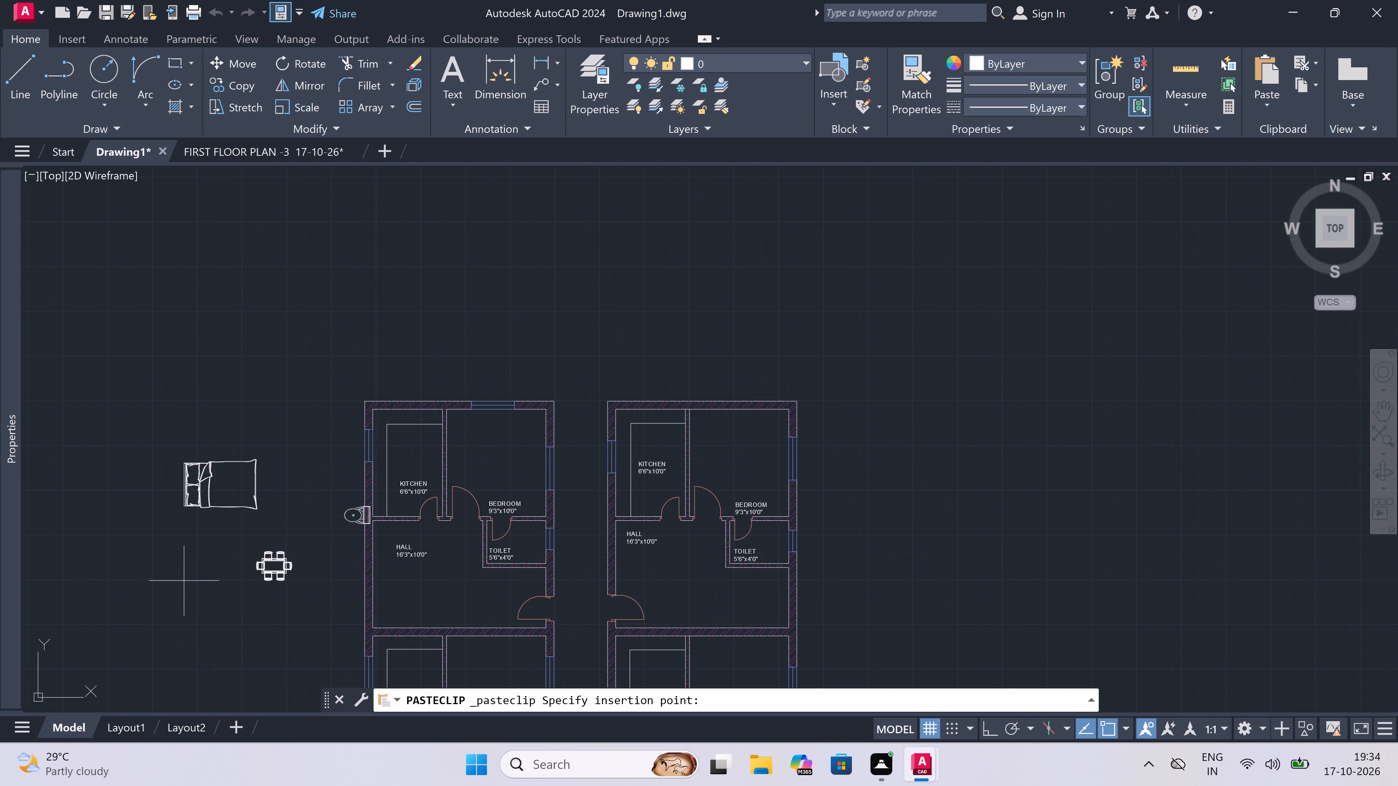
{"action": "left_click", "coordinate": [134, 581]}
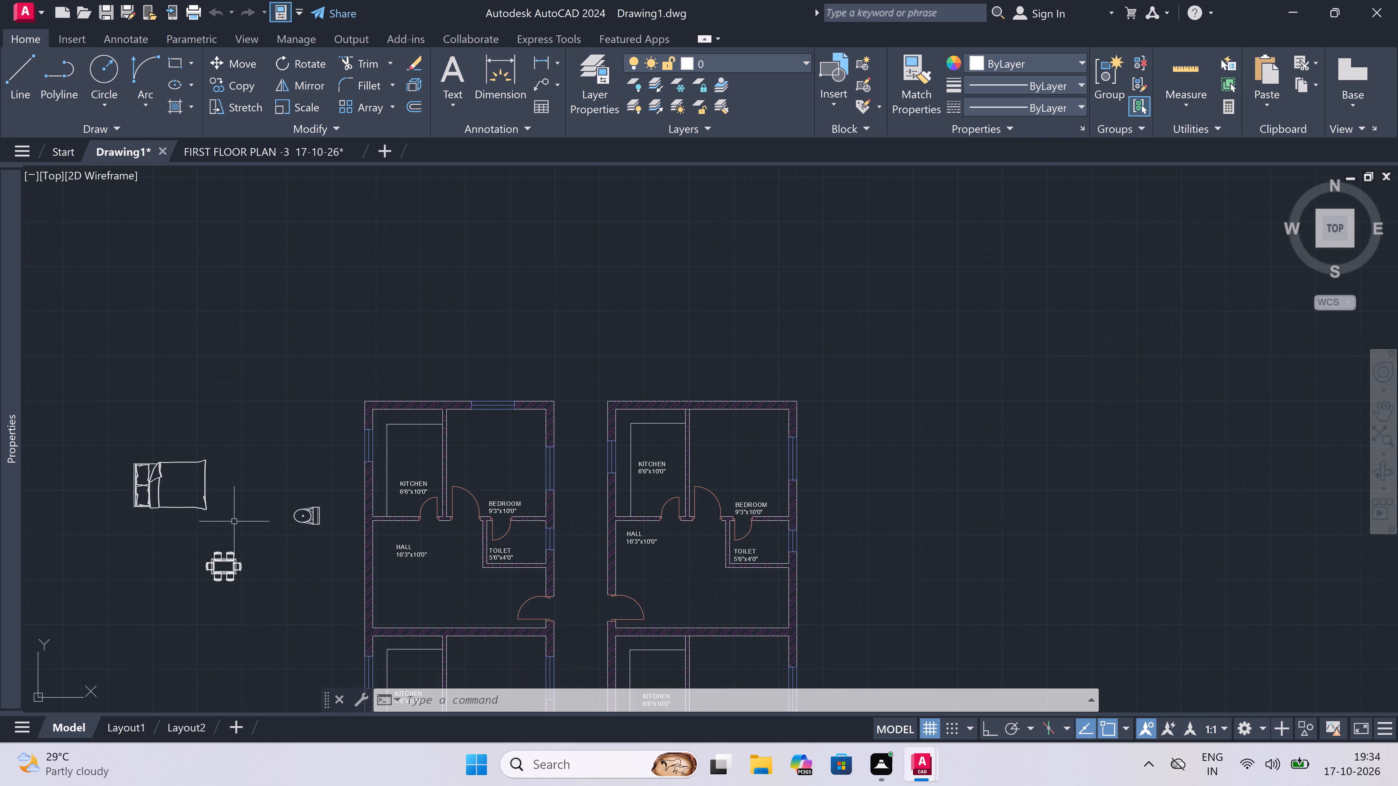
Rotate the pasted bed by 270° with ortho on, so that its headboard faces north.
{"action": "scroll", "coordinate": [234, 521], "scroll_direction": "down", "scroll_amount": 2}
{"action": "scroll", "coordinate": [204, 516], "scroll_direction": "up", "scroll_amount": 4}
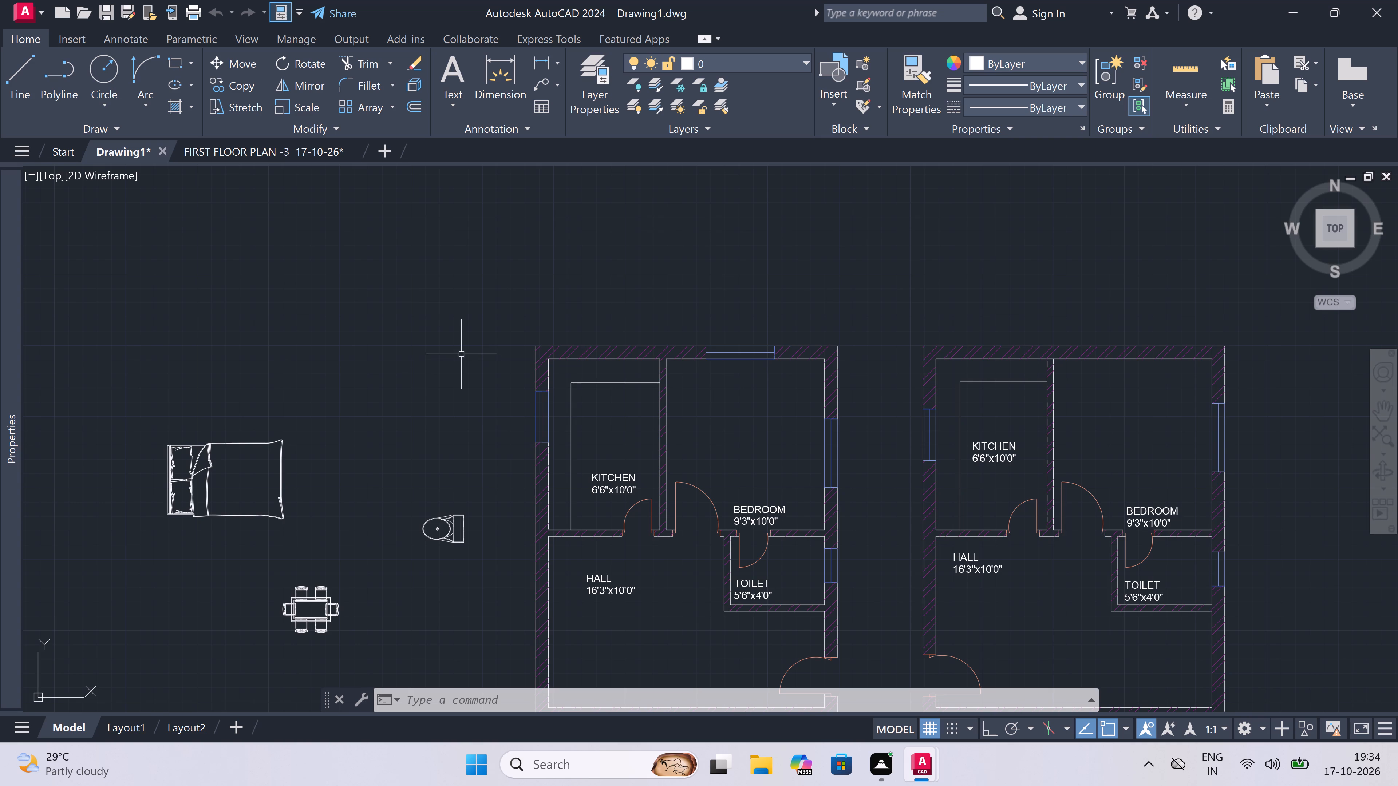
{"action": "left_click", "coordinate": [335, 406]}
{"action": "left_click", "coordinate": [137, 551]}
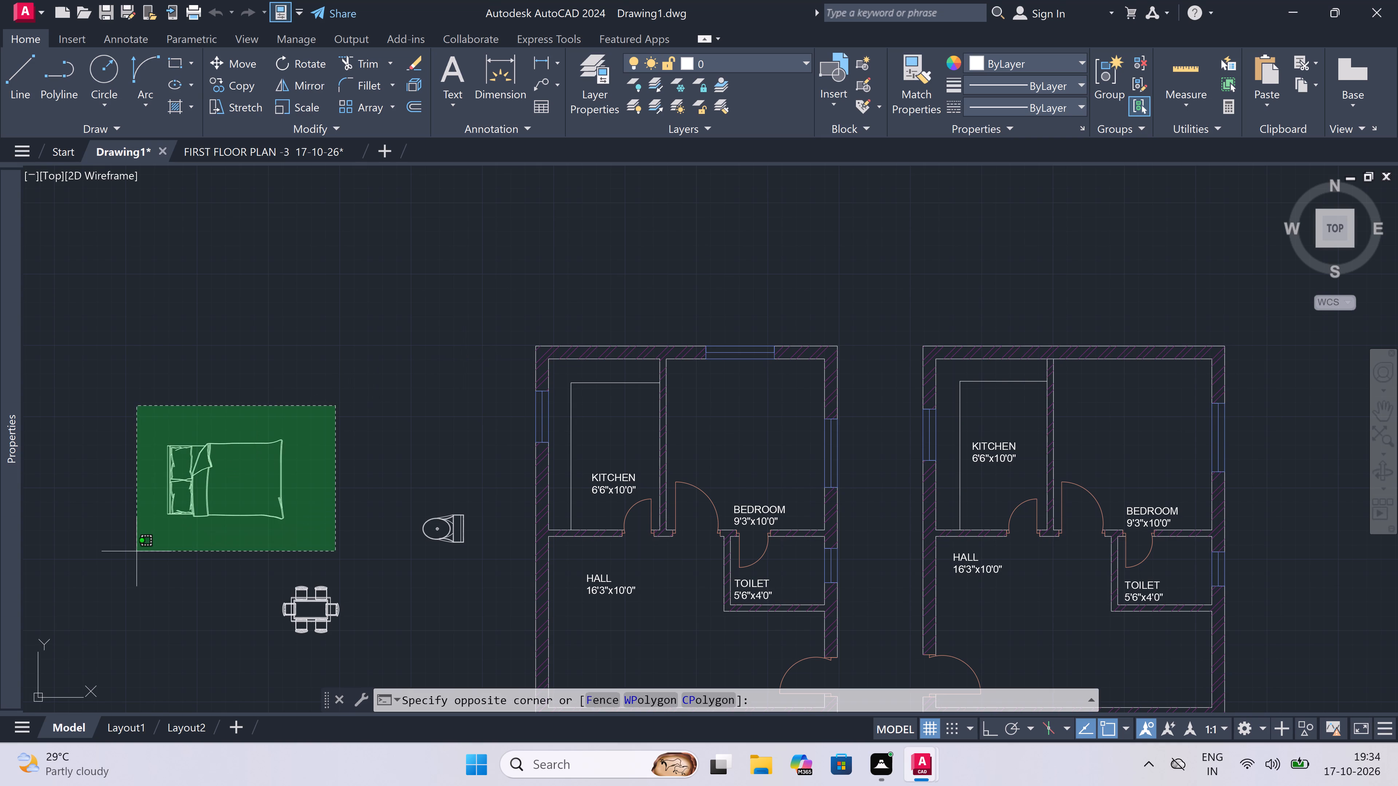
{"action": "double_click", "coordinate": [308, 60]}
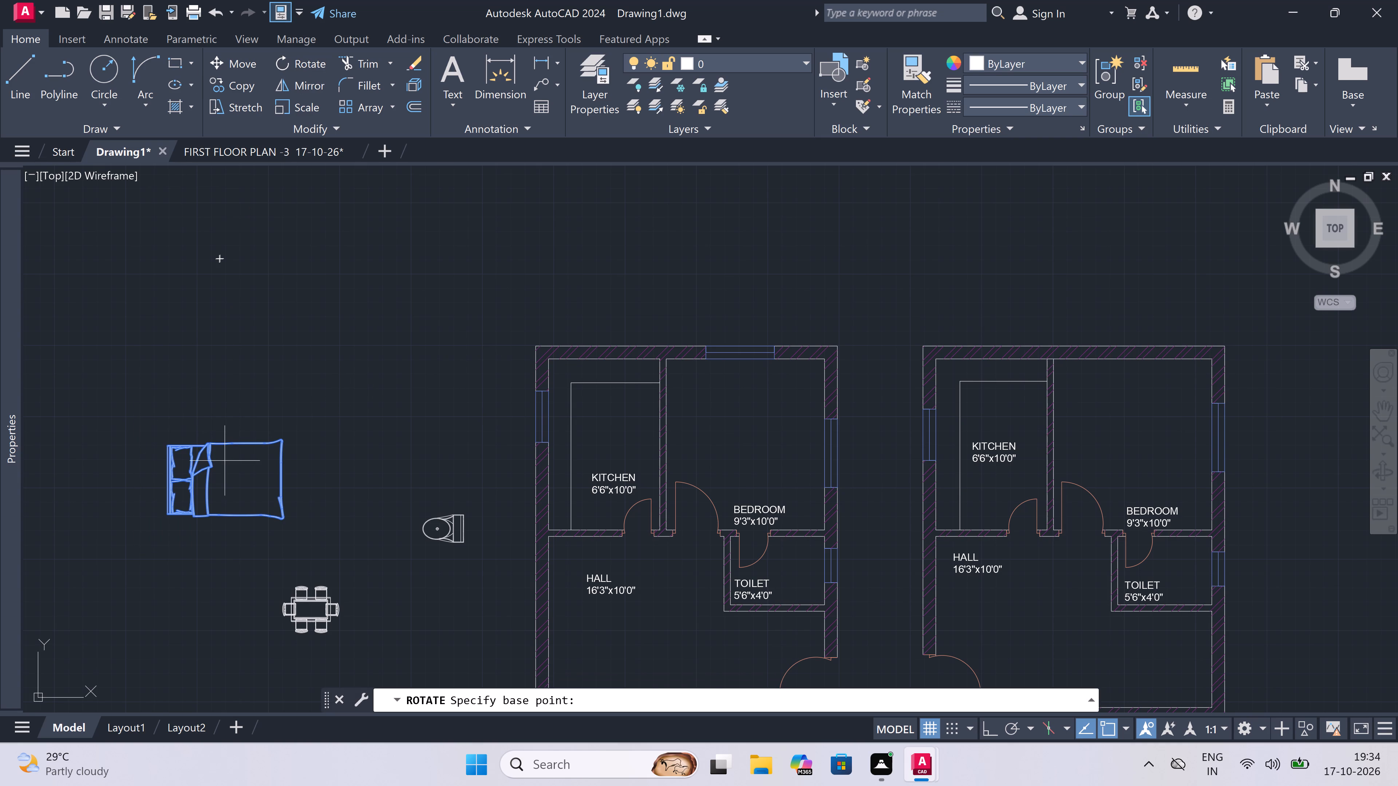
{"action": "left_click", "coordinate": [225, 461]}
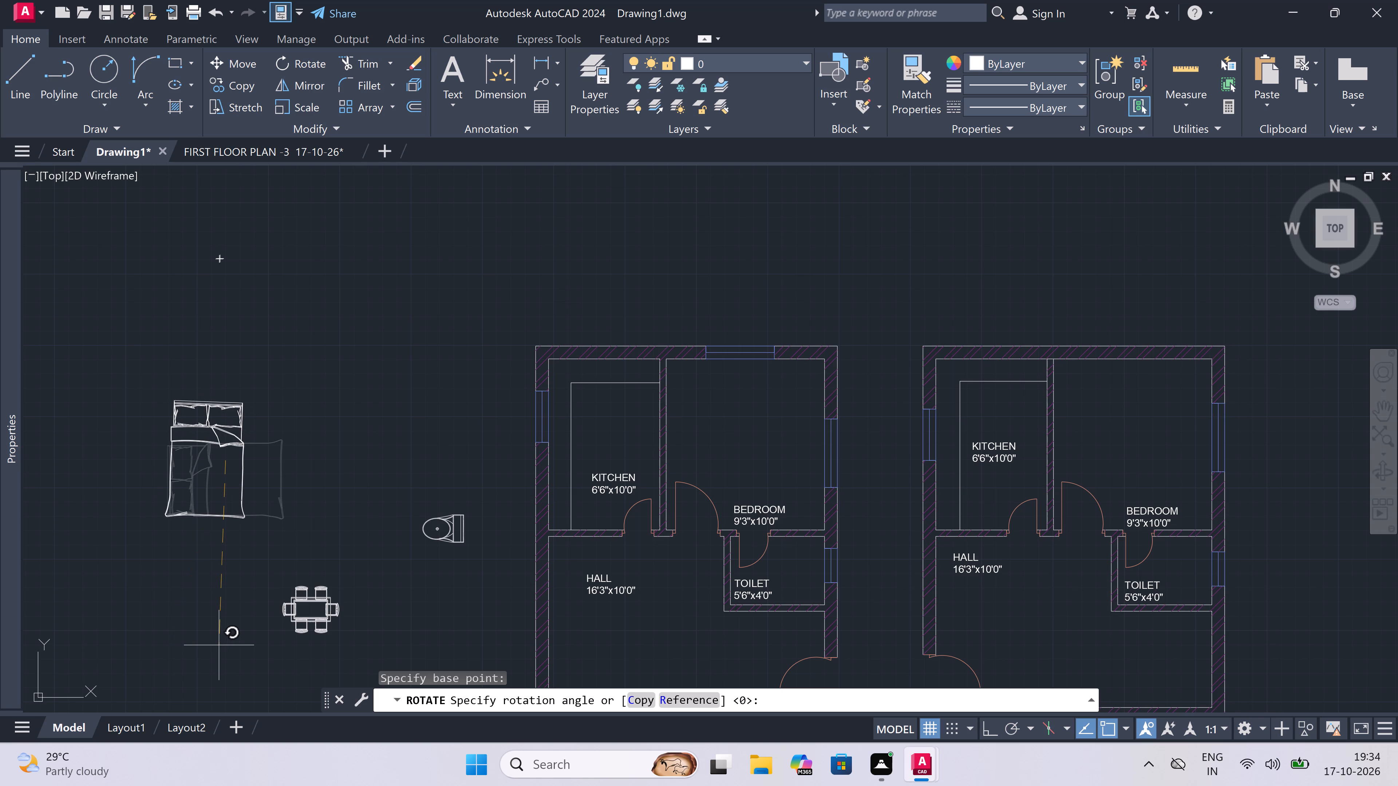
{"action": "key", "text": "F8"}
{"action": "scroll", "coordinate": [219, 645], "scroll_direction": "up", "scroll_amount": 1}
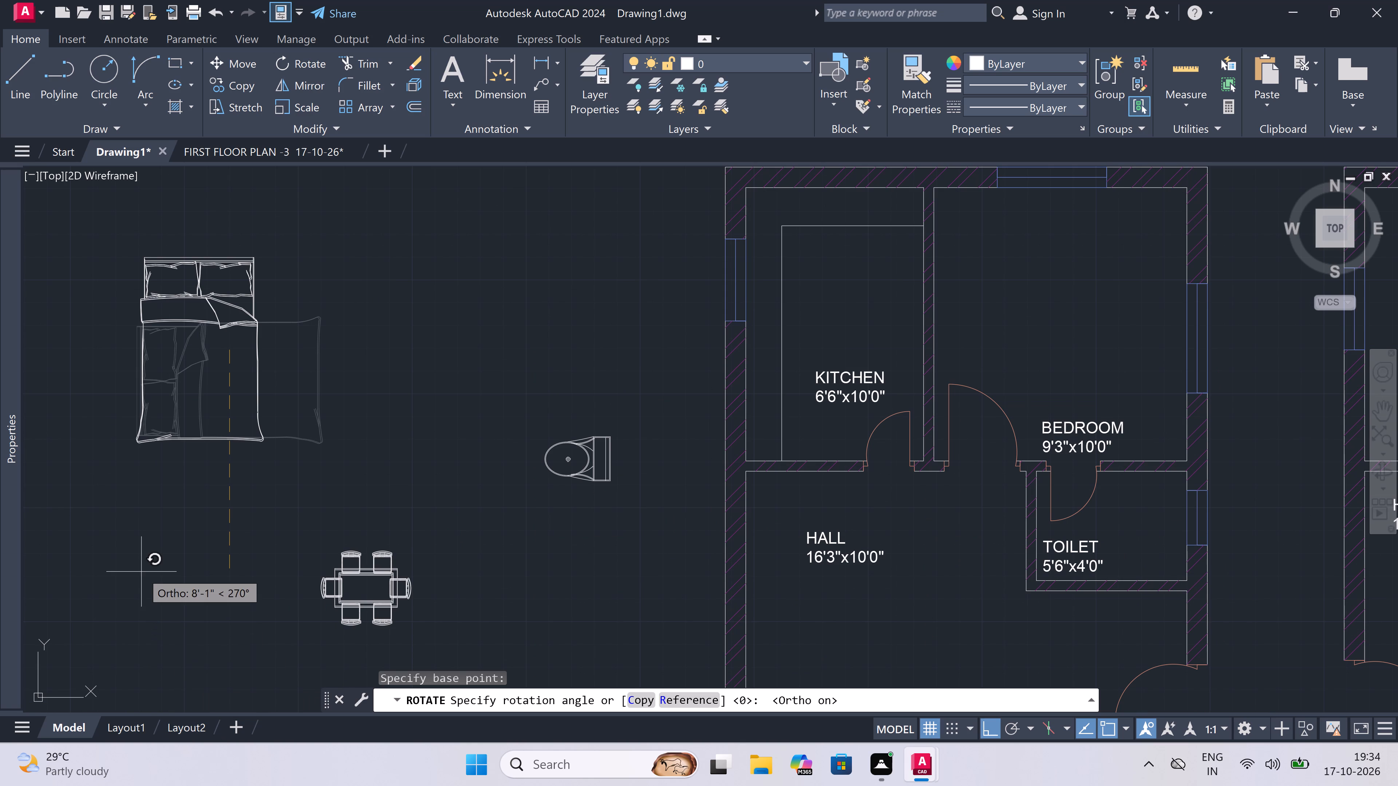
{"action": "left_click", "coordinate": [178, 595]}
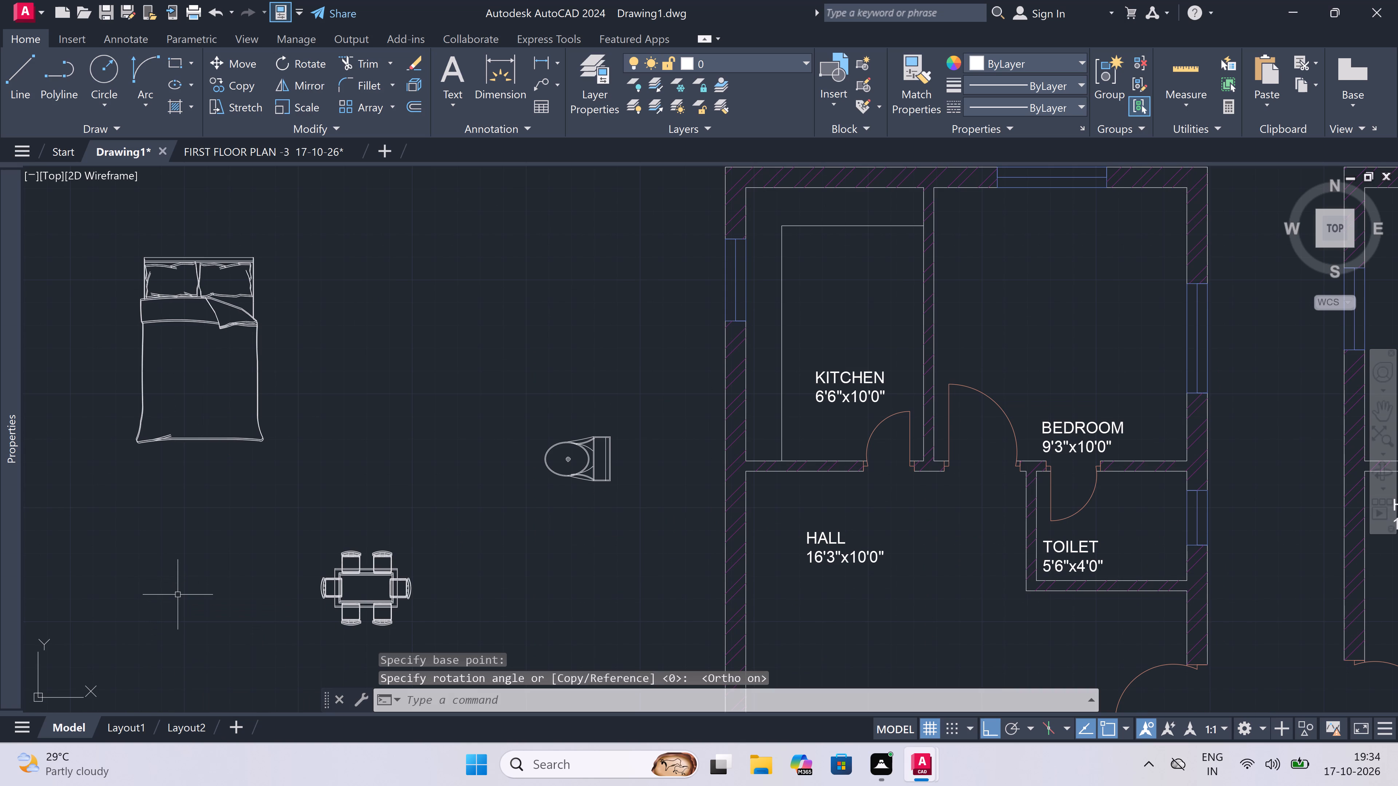
Copy the rotated bed from its headboard's midpoint, with ortho off, into the top west plan's bedroom, headboard against the north wall.
{"action": "scroll", "coordinate": [178, 595], "scroll_direction": "down", "scroll_amount": 4}
{"action": "scroll", "coordinate": [175, 581], "scroll_direction": "up", "scroll_amount": 3}
{"action": "scroll", "coordinate": [179, 564], "scroll_direction": "down", "scroll_amount": 1}
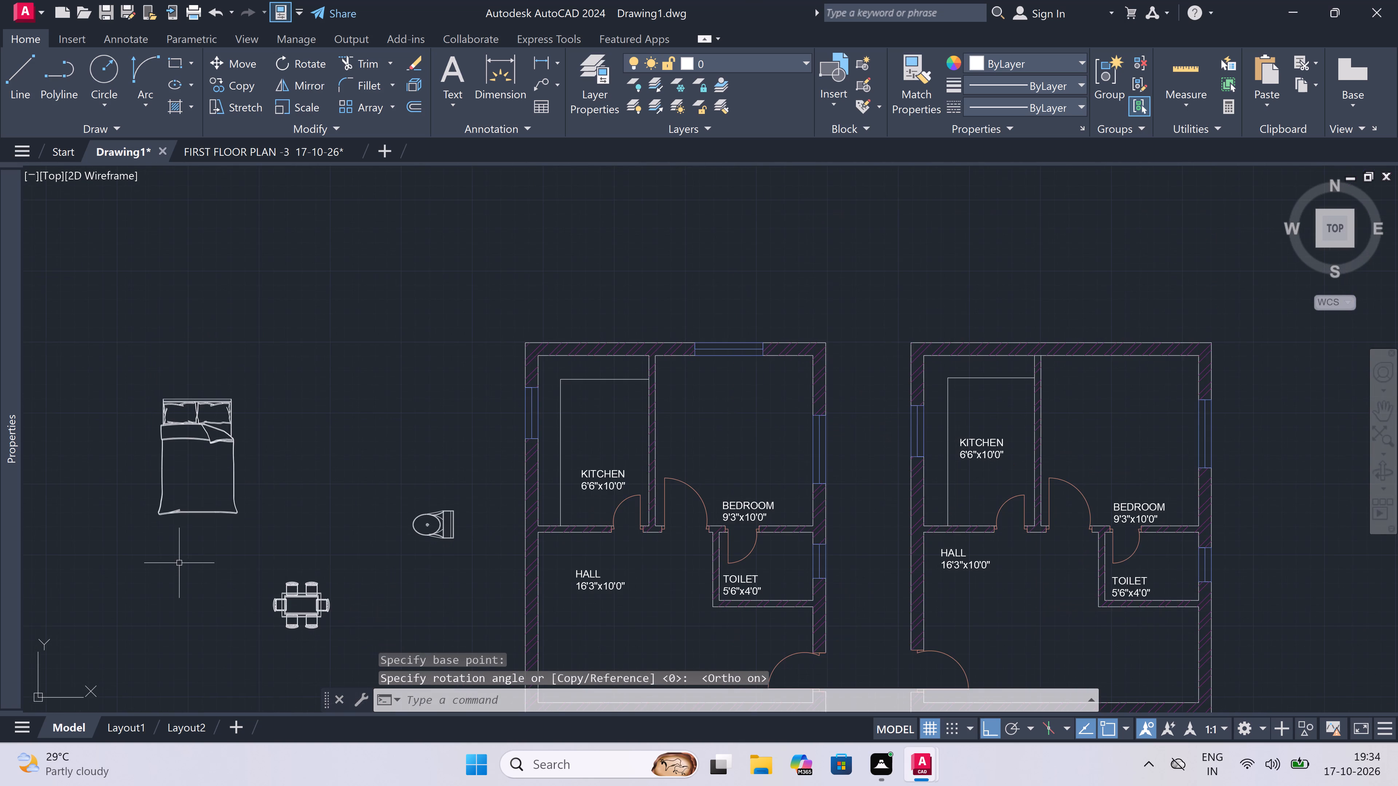
{"action": "scroll", "coordinate": [147, 543], "scroll_direction": "up", "scroll_amount": 2}
{"action": "scroll", "coordinate": [147, 543], "scroll_direction": "down", "scroll_amount": 1}
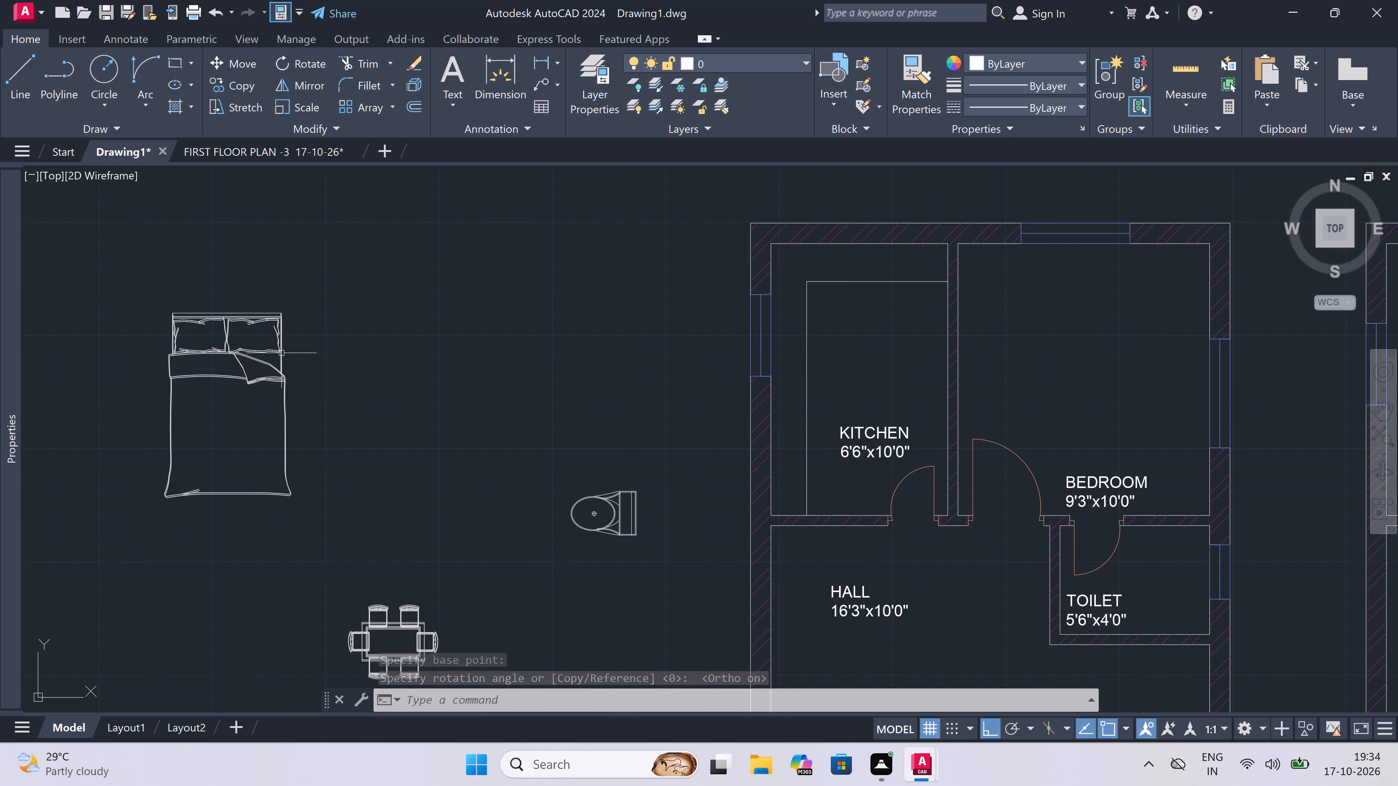
{"action": "left_click", "coordinate": [352, 257]}
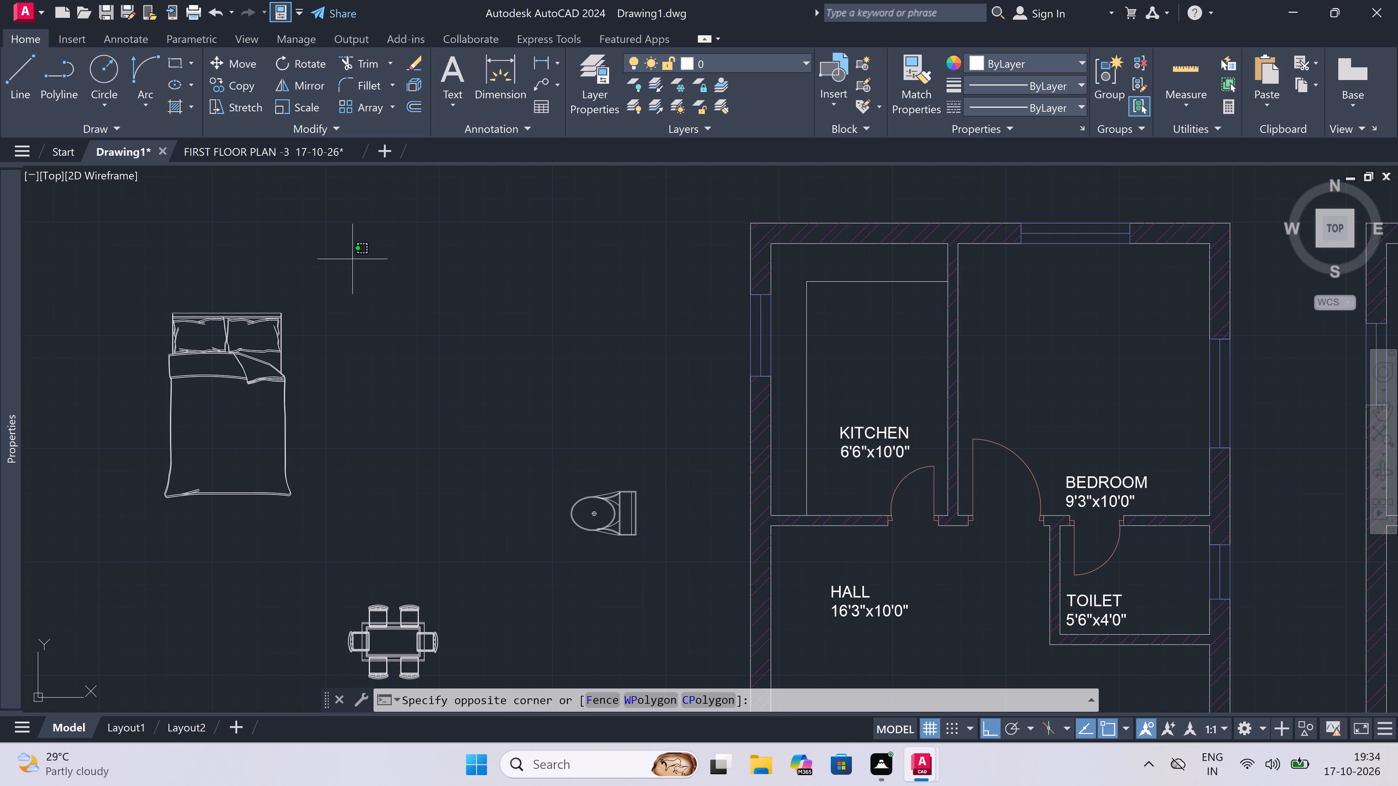
{"action": "double_click", "coordinate": [108, 528]}
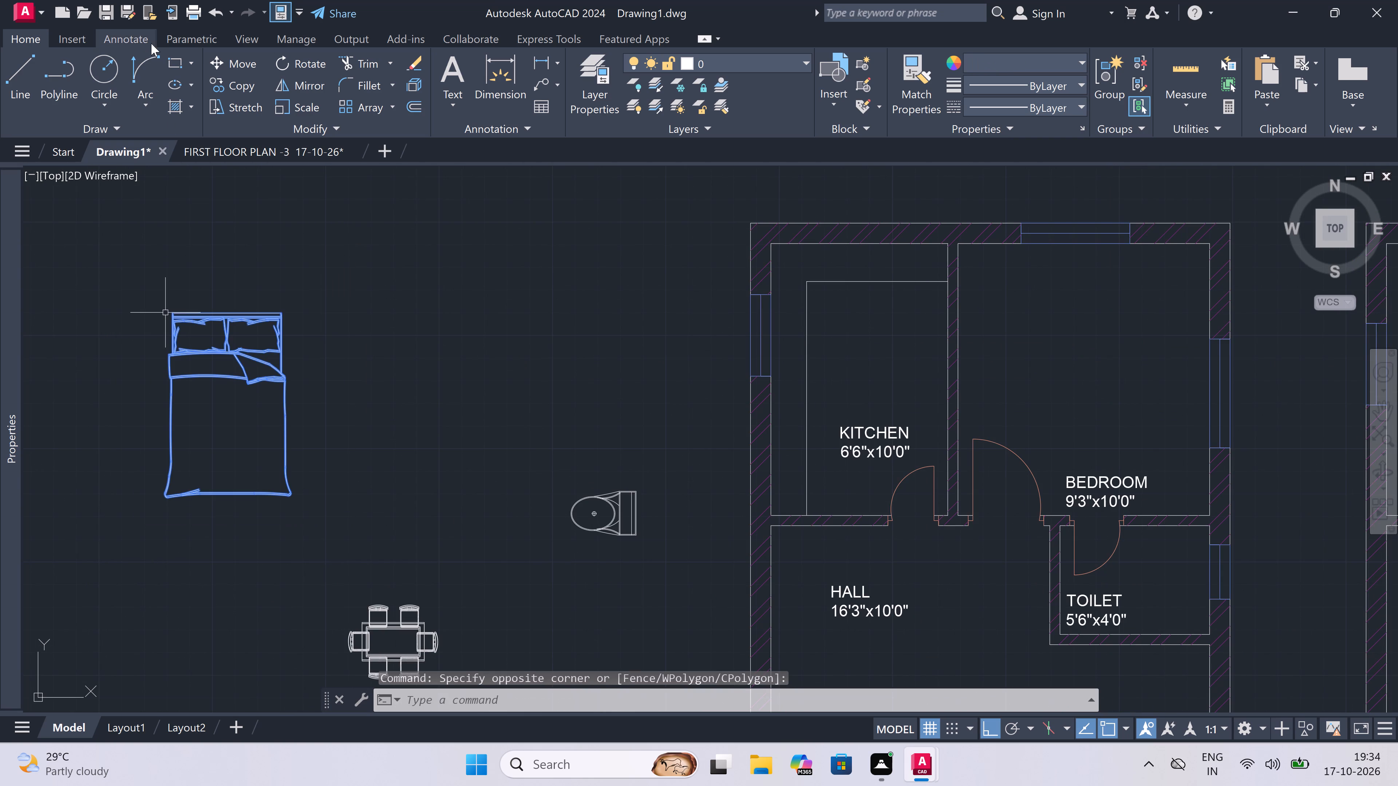
{"action": "left_click", "coordinate": [237, 84]}
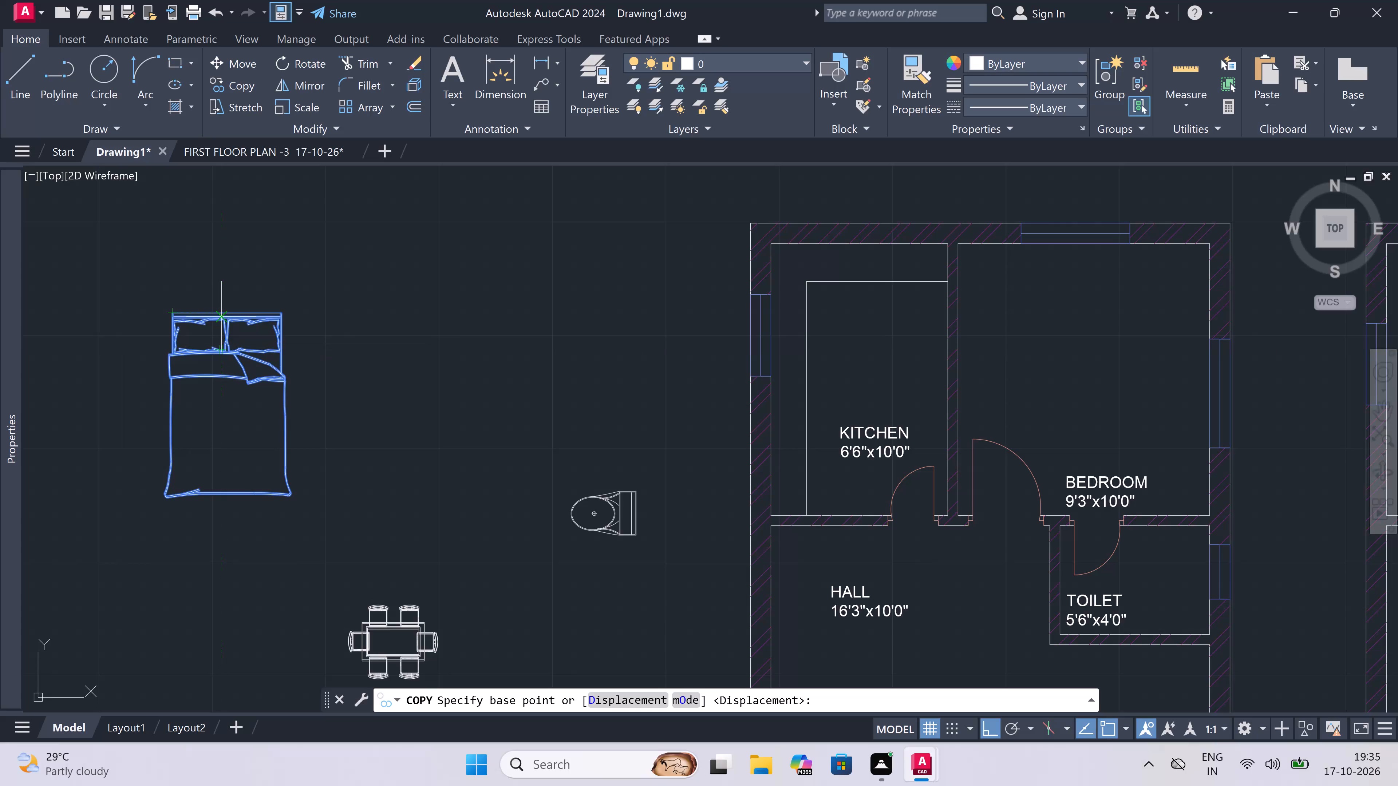
{"action": "scroll", "coordinate": [220, 314], "scroll_direction": "up", "scroll_amount": 2}
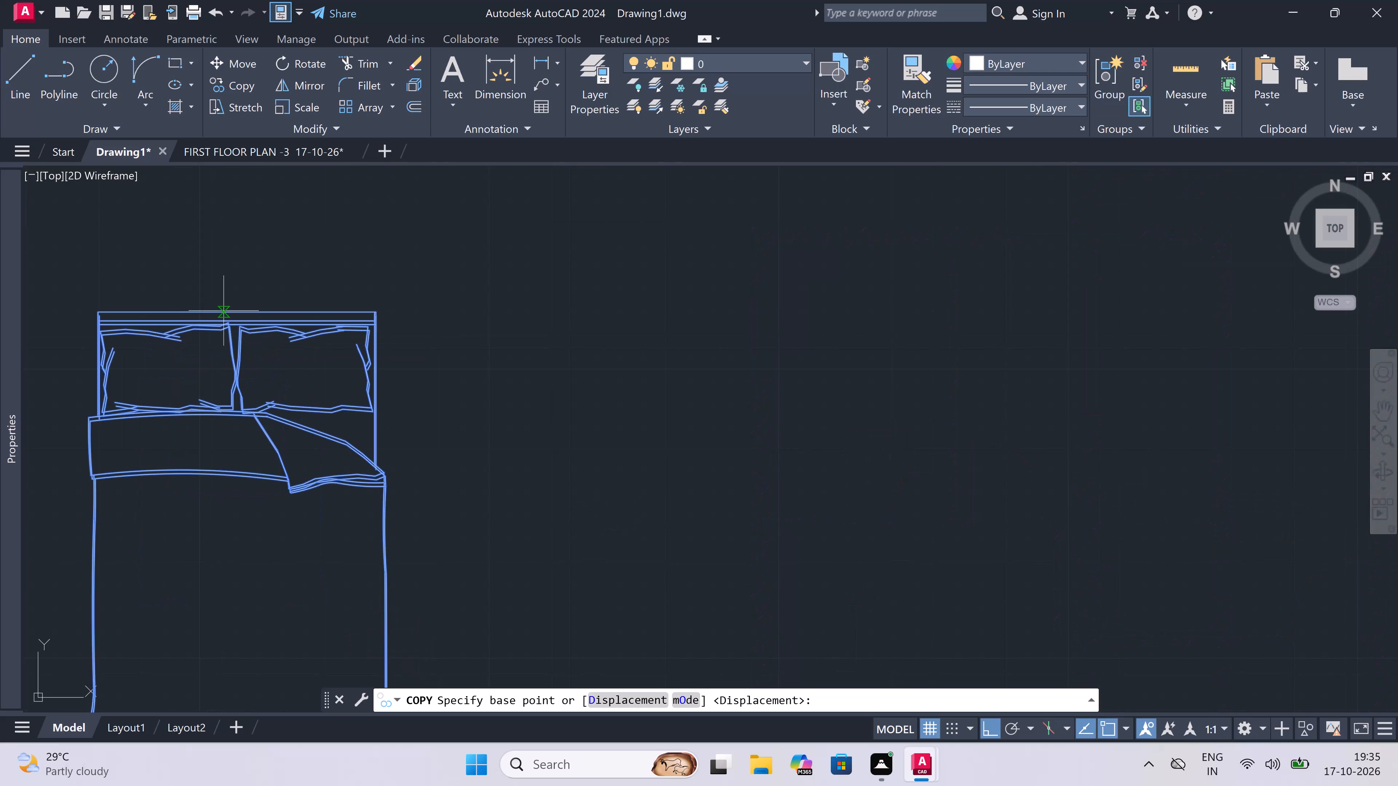
{"action": "left_click", "coordinate": [241, 310]}
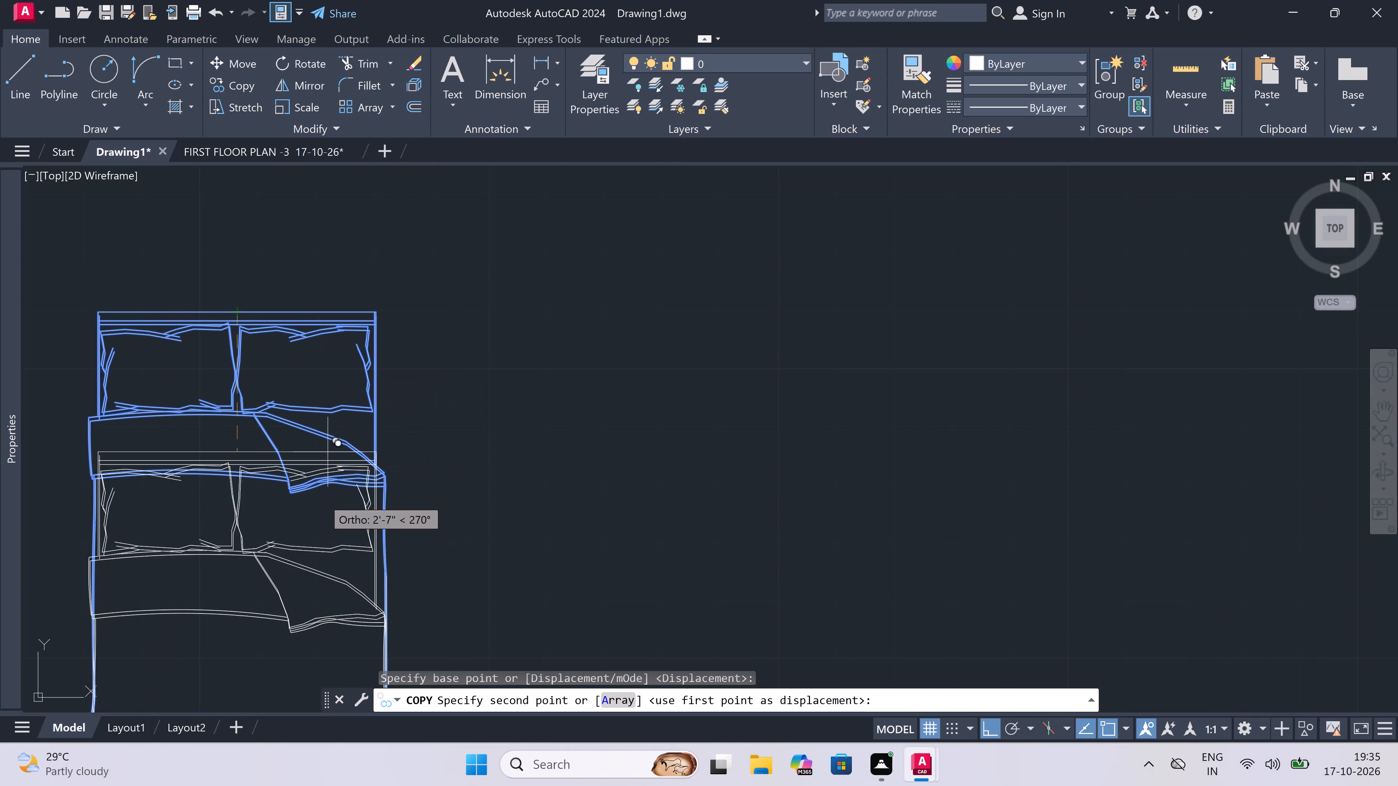
{"action": "key", "text": "F8"}
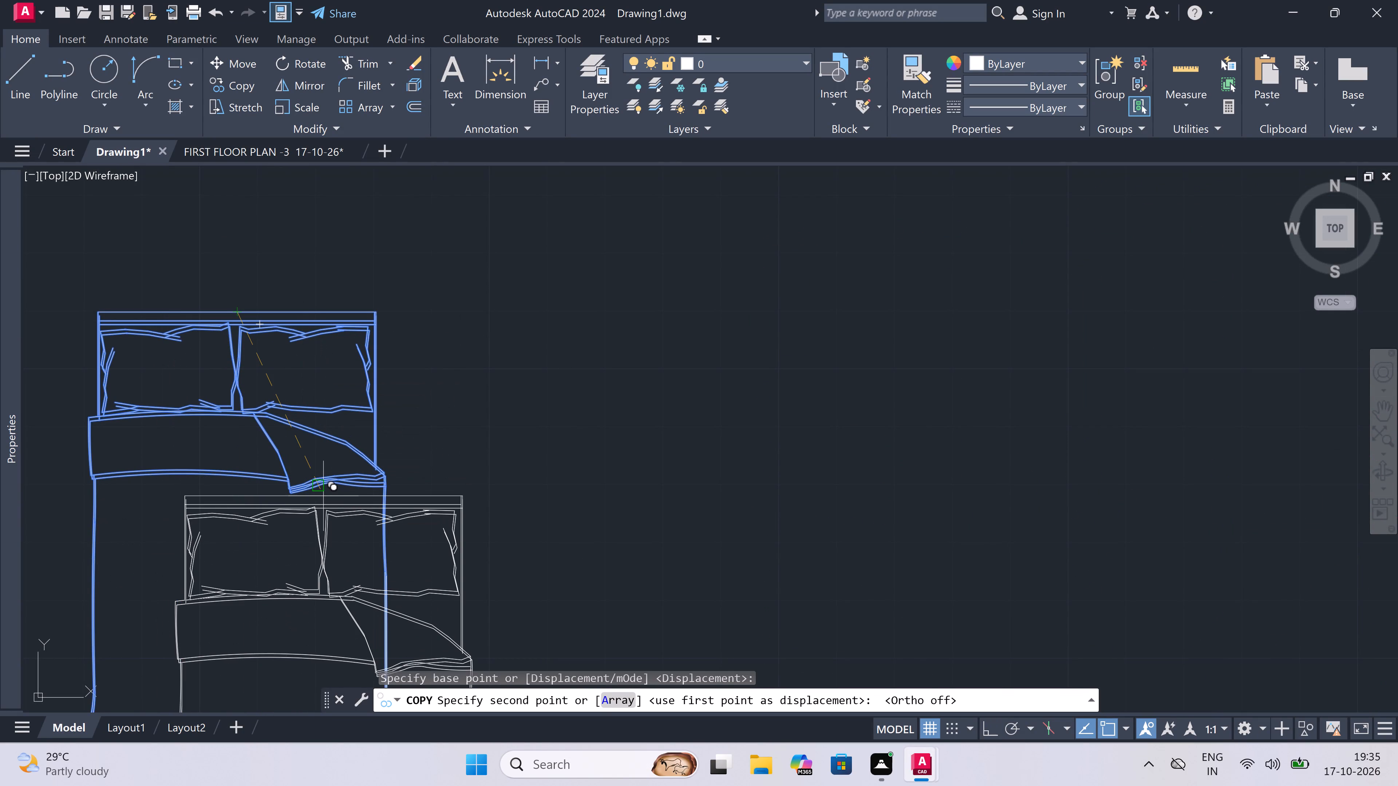
{"action": "scroll", "coordinate": [268, 455], "scroll_direction": "down", "scroll_amount": 5}
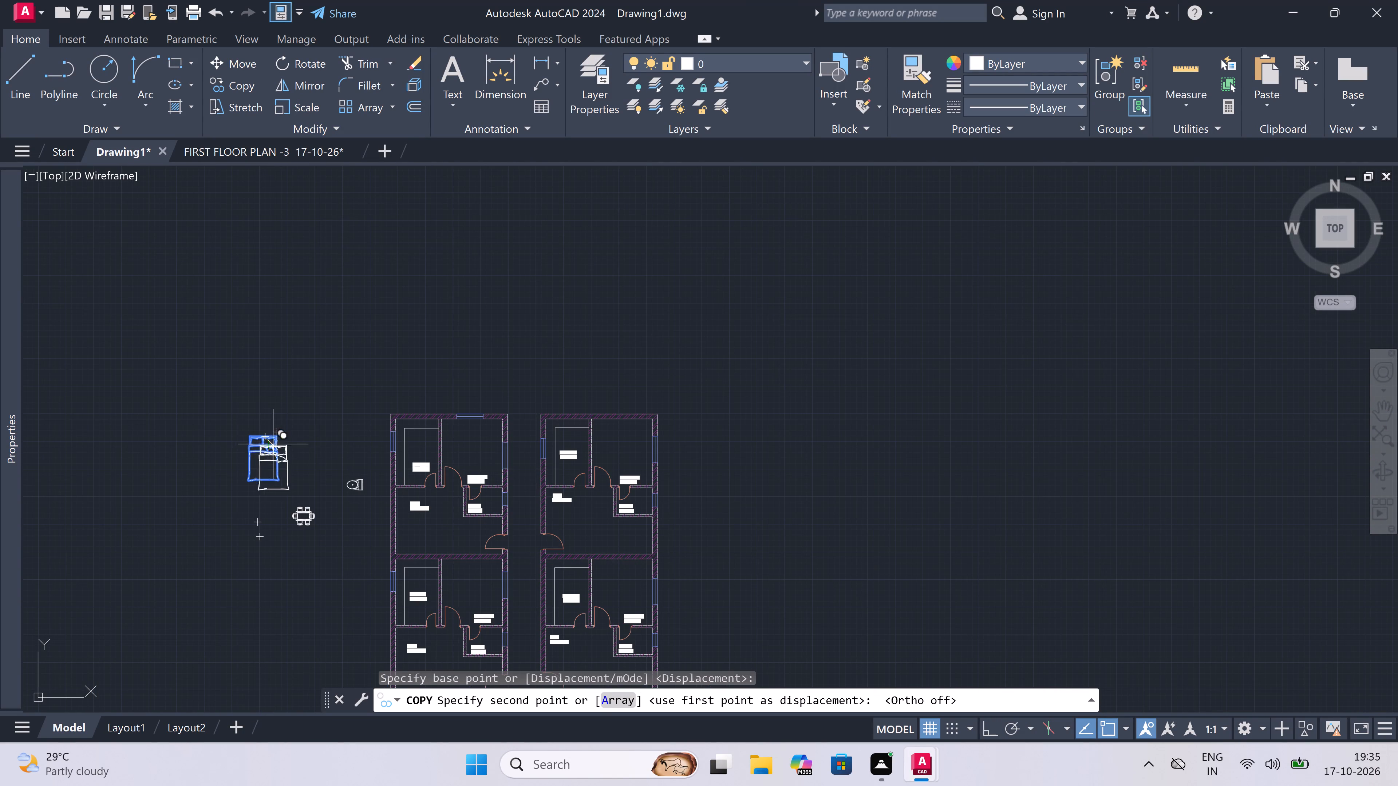
{"action": "scroll", "coordinate": [503, 431], "scroll_direction": "up", "scroll_amount": 3}
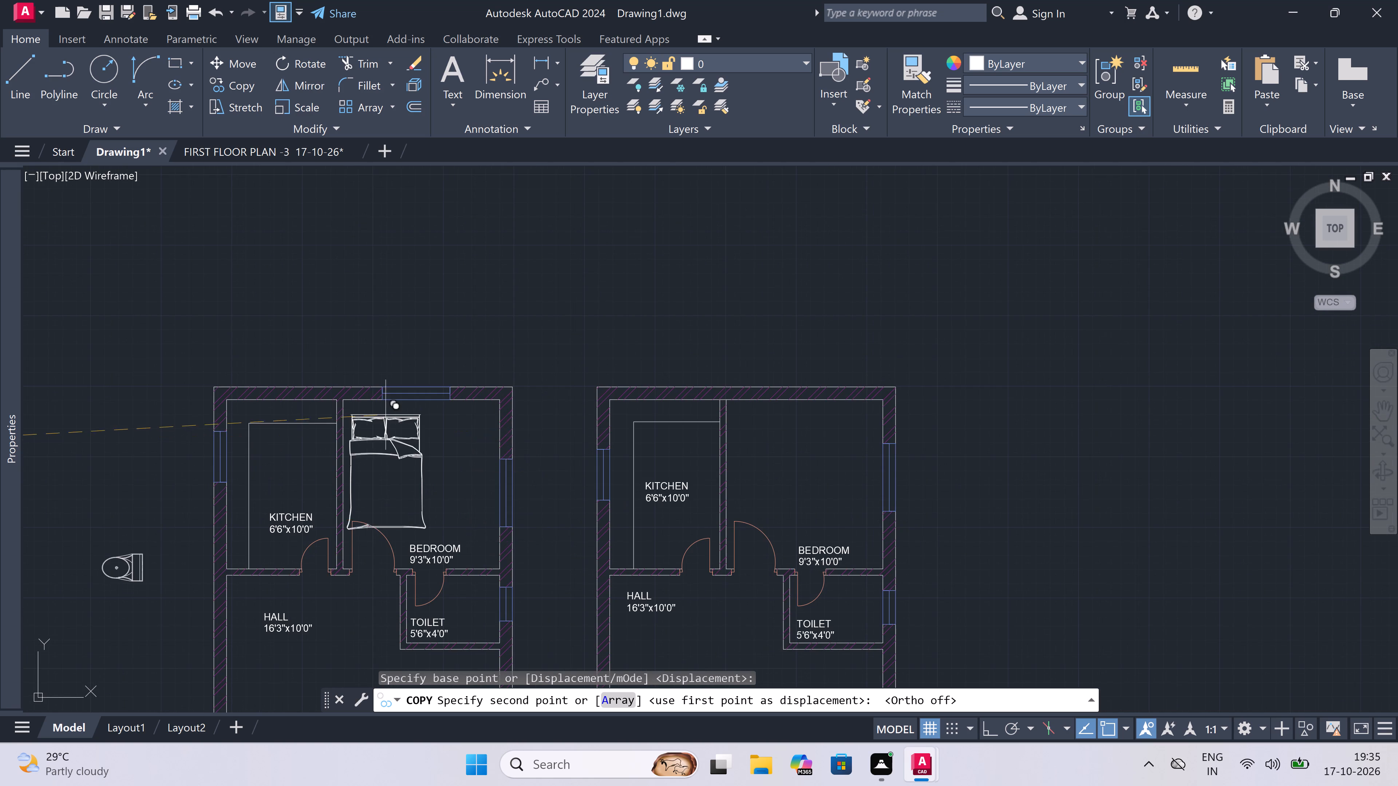
{"action": "scroll", "coordinate": [384, 412], "scroll_direction": "up", "scroll_amount": 3}
{"action": "scroll", "coordinate": [511, 403], "scroll_direction": "up", "scroll_amount": 2}
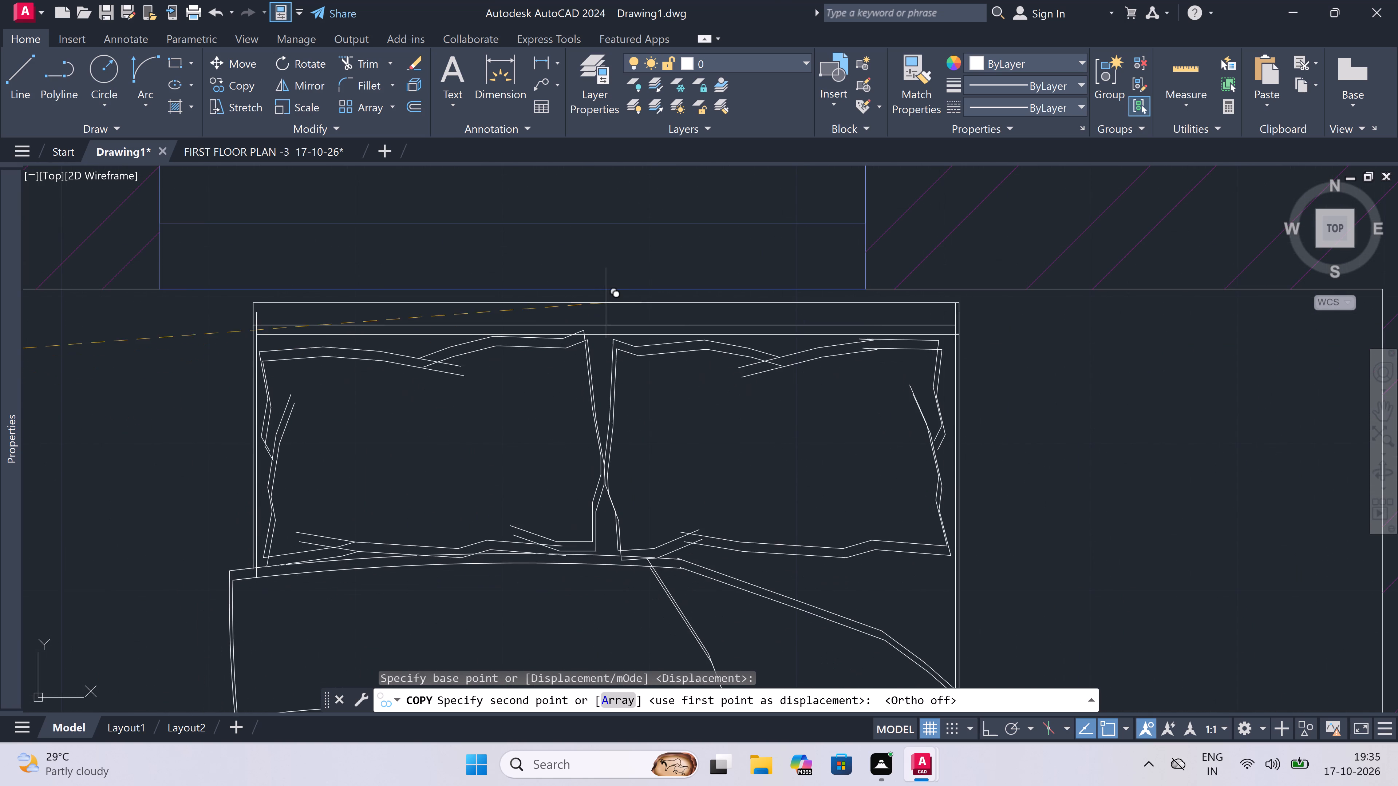
{"action": "left_click", "coordinate": [609, 299]}
Place another copy of the bed in the top east plan's bedroom, with its headboard at the north wall.
{"action": "scroll", "coordinate": [522, 318], "scroll_direction": "down", "scroll_amount": 8}
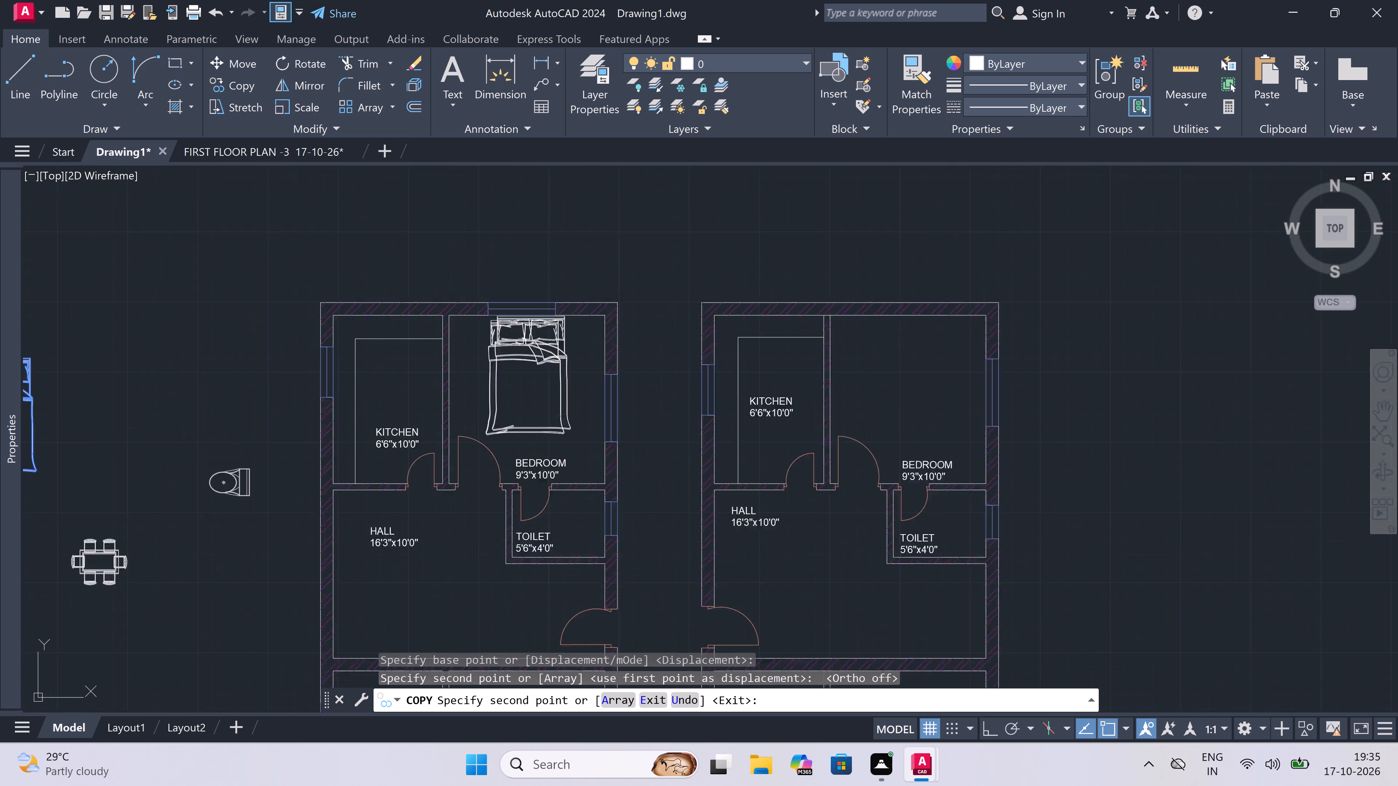
{"action": "scroll", "coordinate": [836, 338], "scroll_direction": "up", "scroll_amount": 2}
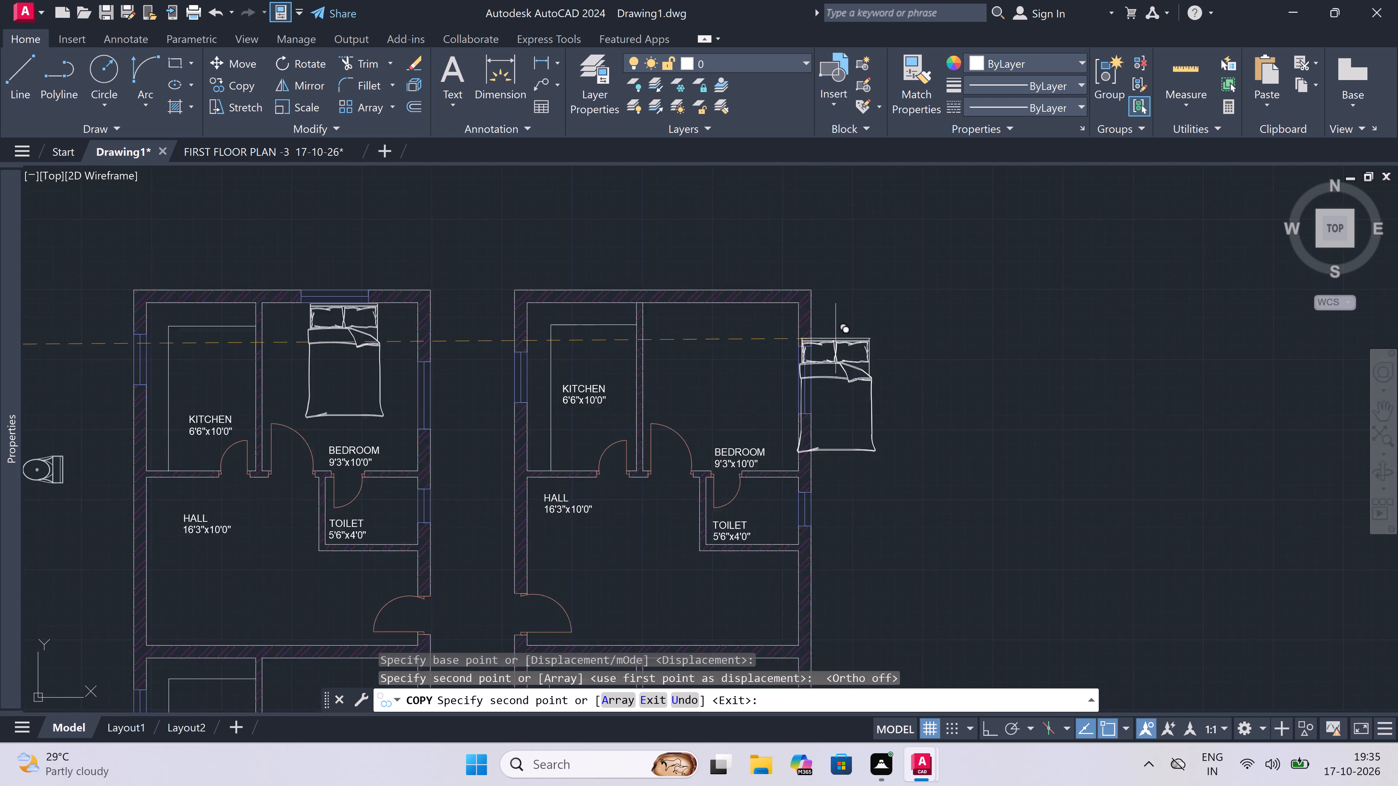
{"action": "scroll", "coordinate": [836, 338], "scroll_direction": "up", "scroll_amount": 2}
{"action": "scroll", "coordinate": [538, 270], "scroll_direction": "down", "scroll_amount": 3}
{"action": "scroll", "coordinate": [488, 259], "scroll_direction": "up", "scroll_amount": 1}
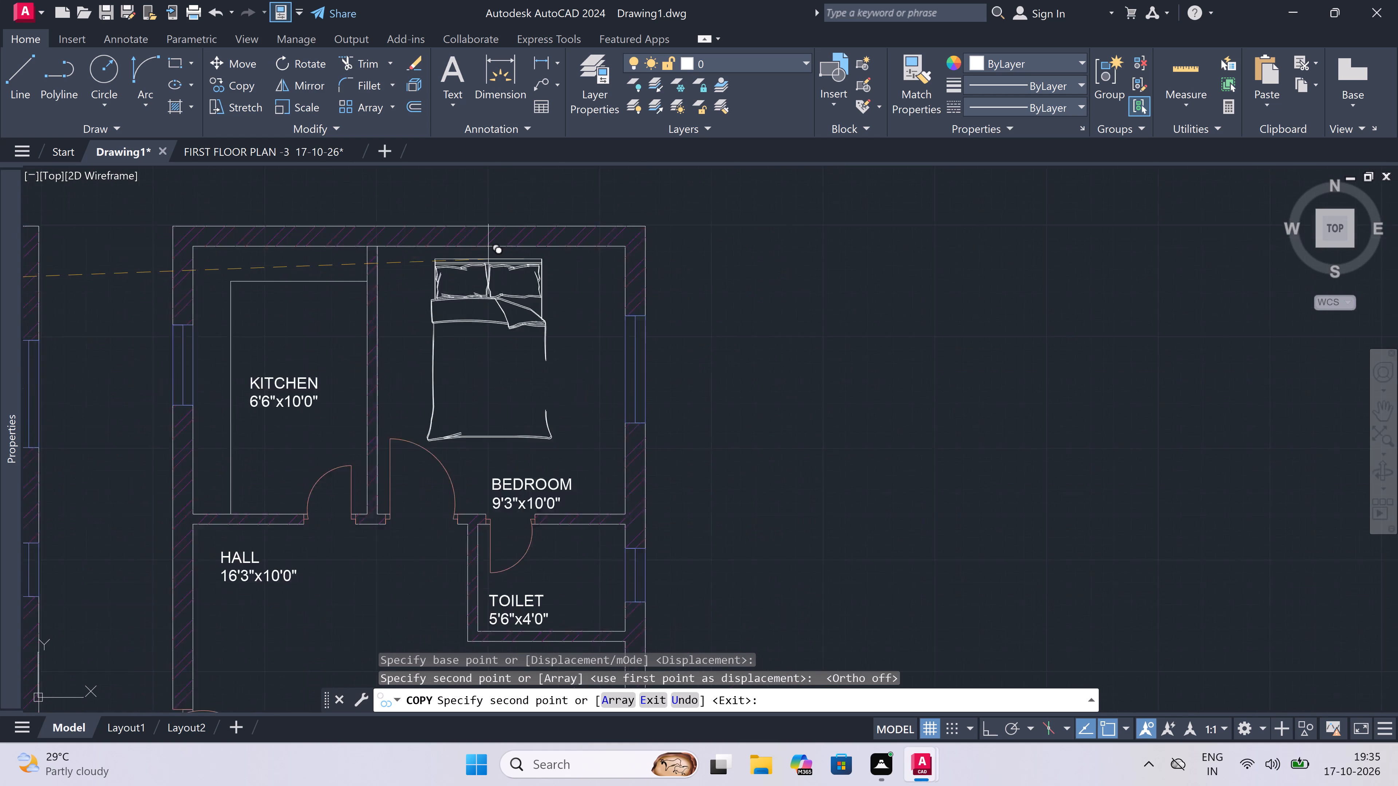
{"action": "scroll", "coordinate": [488, 259], "scroll_direction": "up", "scroll_amount": 1}
{"action": "scroll", "coordinate": [524, 257], "scroll_direction": "up", "scroll_amount": 1}
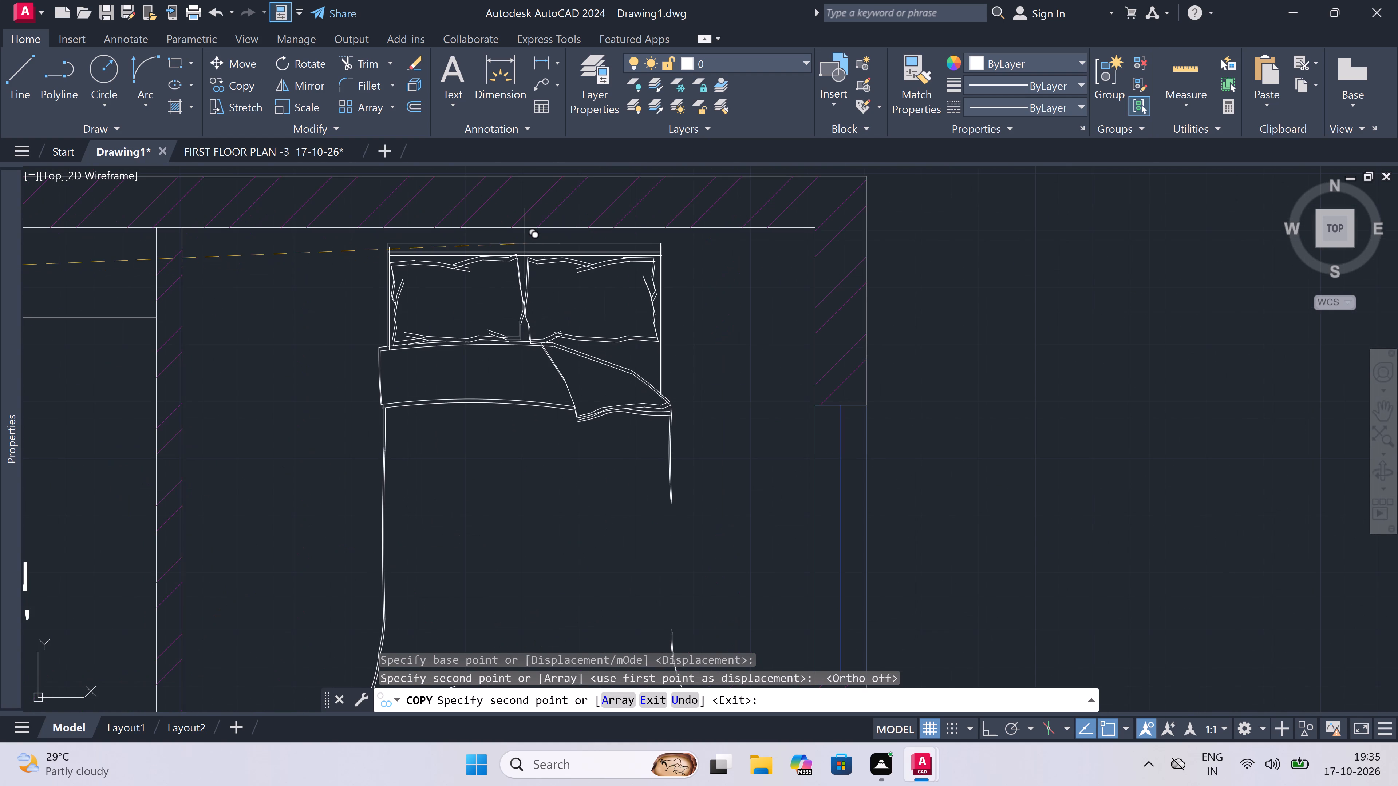
{"action": "scroll", "coordinate": [521, 236], "scroll_direction": "up", "scroll_amount": 2}
{"action": "left_click", "coordinate": [521, 236]}
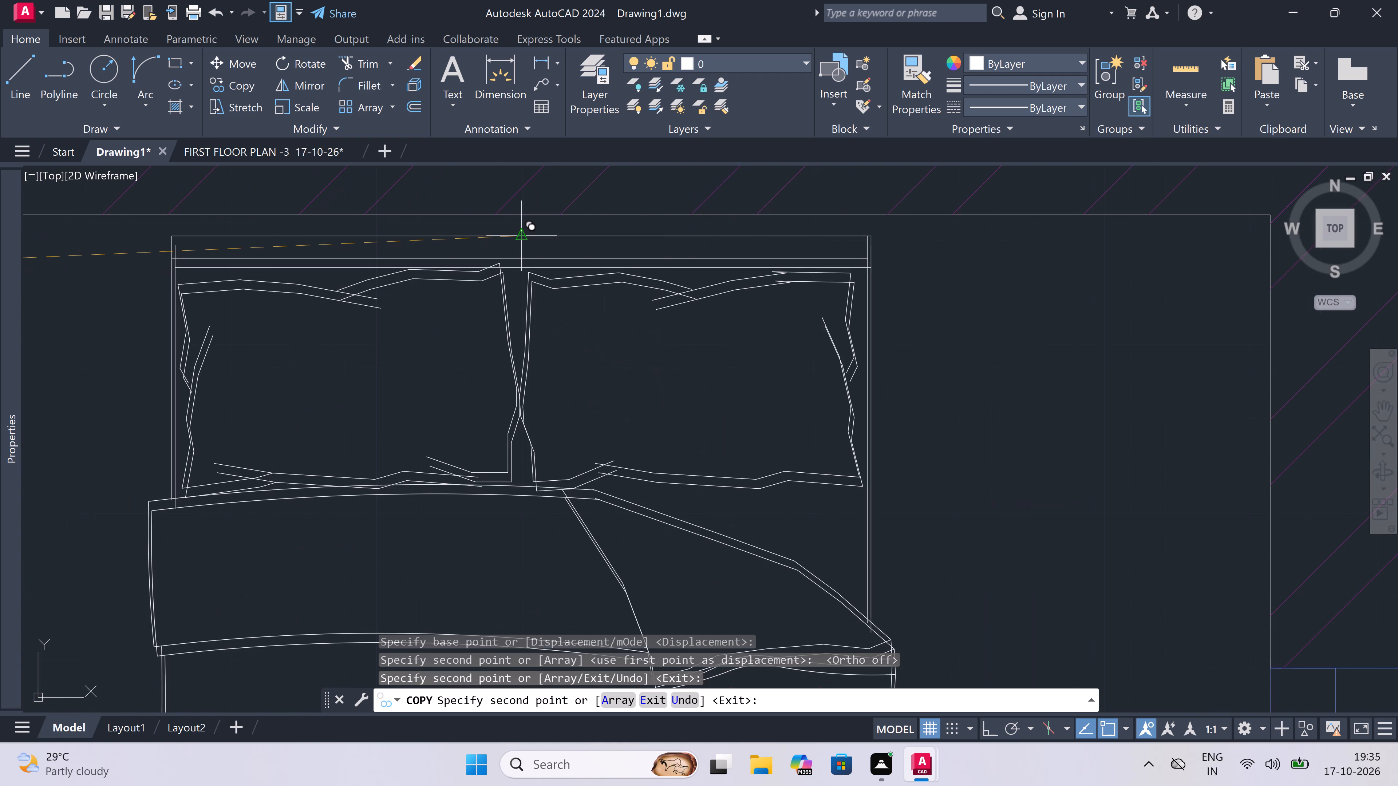
Place a copy of the bed in the bedroom of the east column's second plan from the top, headboard at the north wall.
{"action": "scroll", "coordinate": [521, 236], "scroll_direction": "down", "scroll_amount": 7}
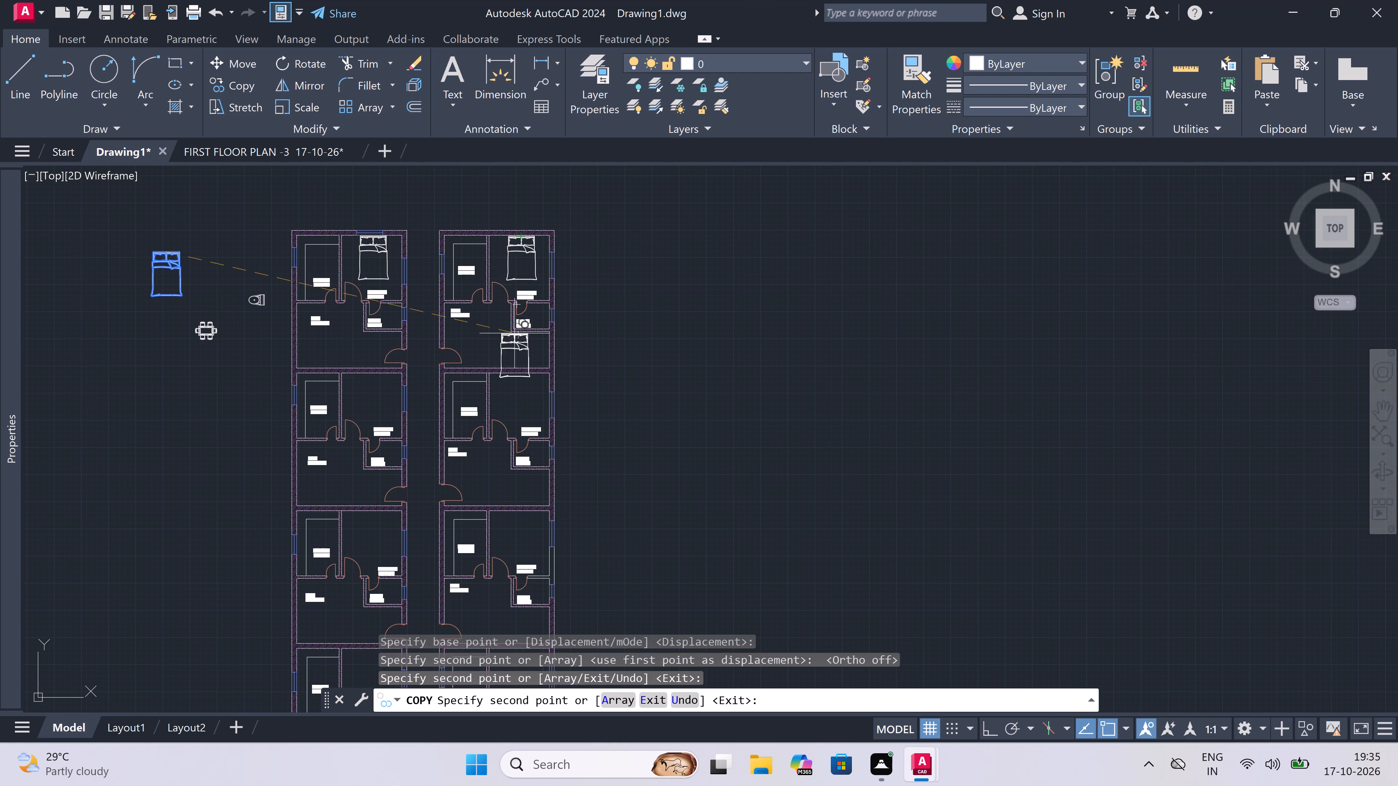
{"action": "scroll", "coordinate": [520, 394], "scroll_direction": "up", "scroll_amount": 4}
{"action": "scroll", "coordinate": [569, 283], "scroll_direction": "up", "scroll_amount": 1}
{"action": "scroll", "coordinate": [536, 246], "scroll_direction": "up", "scroll_amount": 1}
{"action": "left_click", "coordinate": [534, 240]}
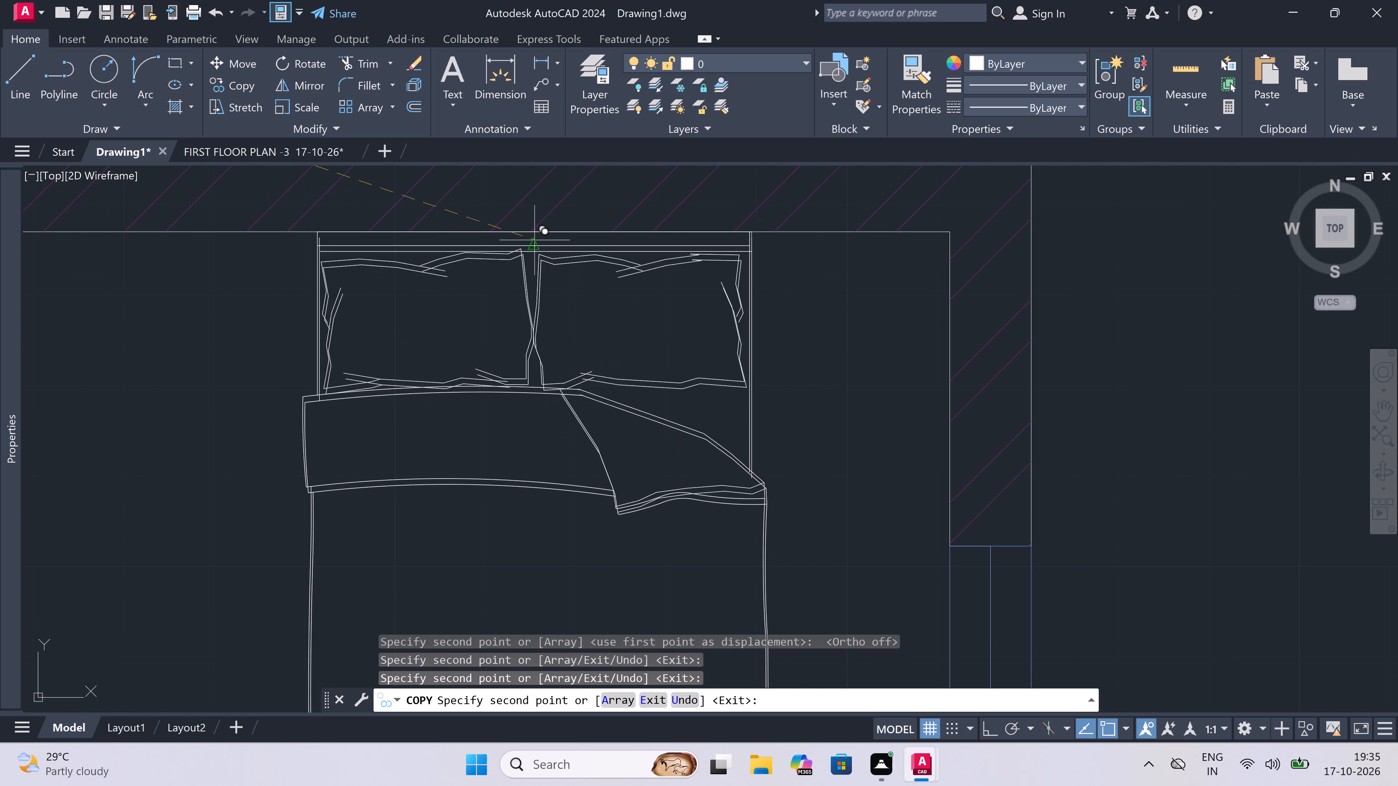
Place a copy of the bed in the bedroom of the east column's third plan from the top, headboard at the north wall.
{"action": "scroll", "coordinate": [534, 241], "scroll_direction": "down", "scroll_amount": 6}
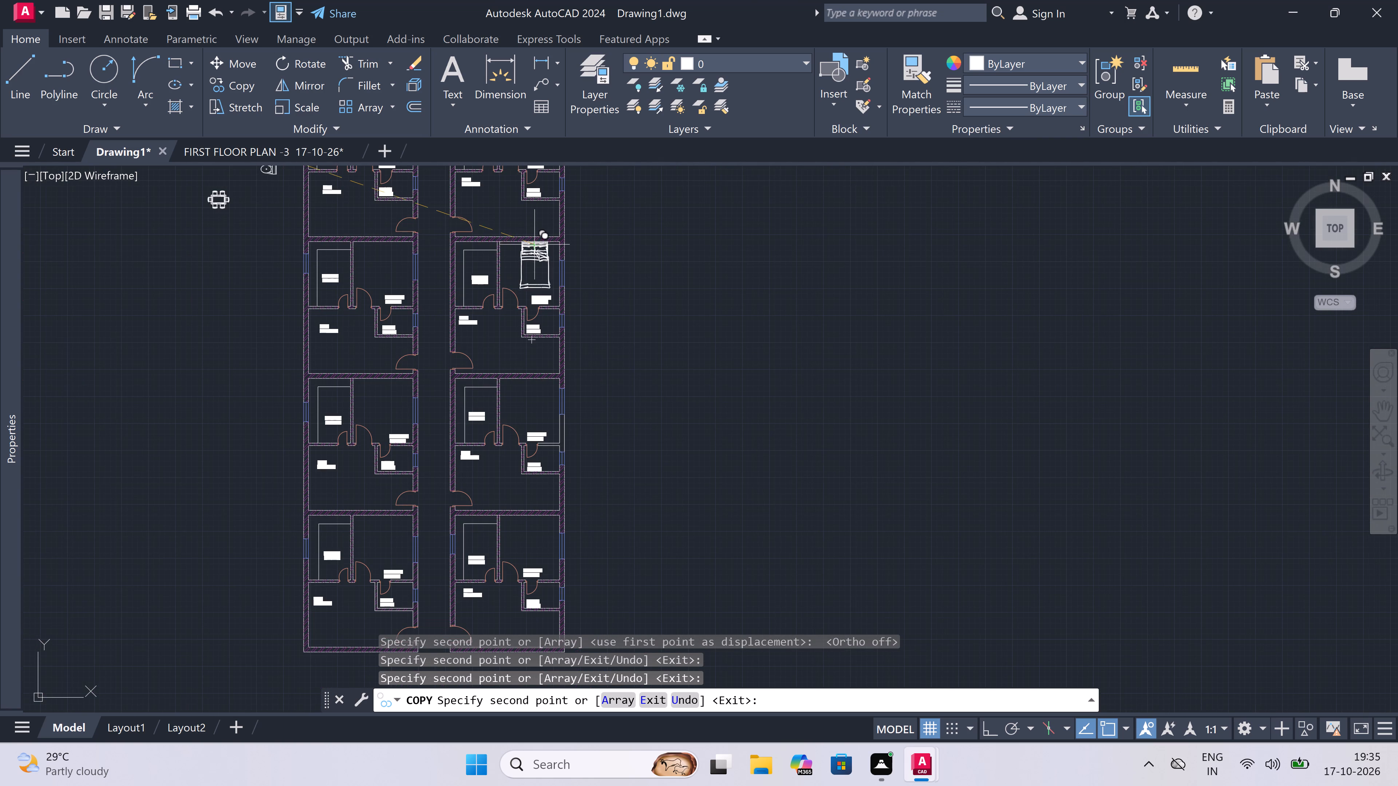
{"action": "scroll", "coordinate": [397, 269], "scroll_direction": "down", "scroll_amount": 1}
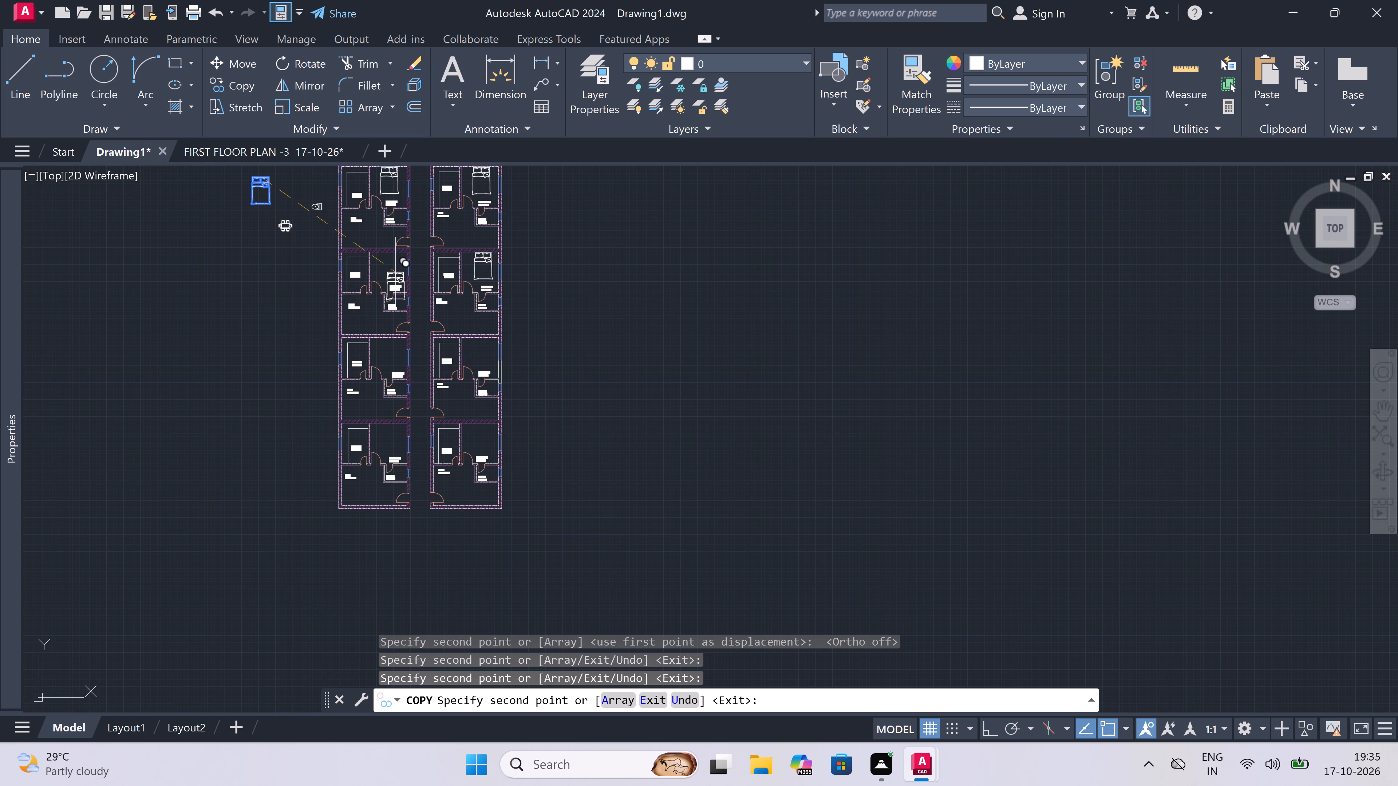
{"action": "scroll", "coordinate": [395, 277], "scroll_direction": "down", "scroll_amount": 1}
{"action": "scroll", "coordinate": [427, 318], "scroll_direction": "up", "scroll_amount": 2}
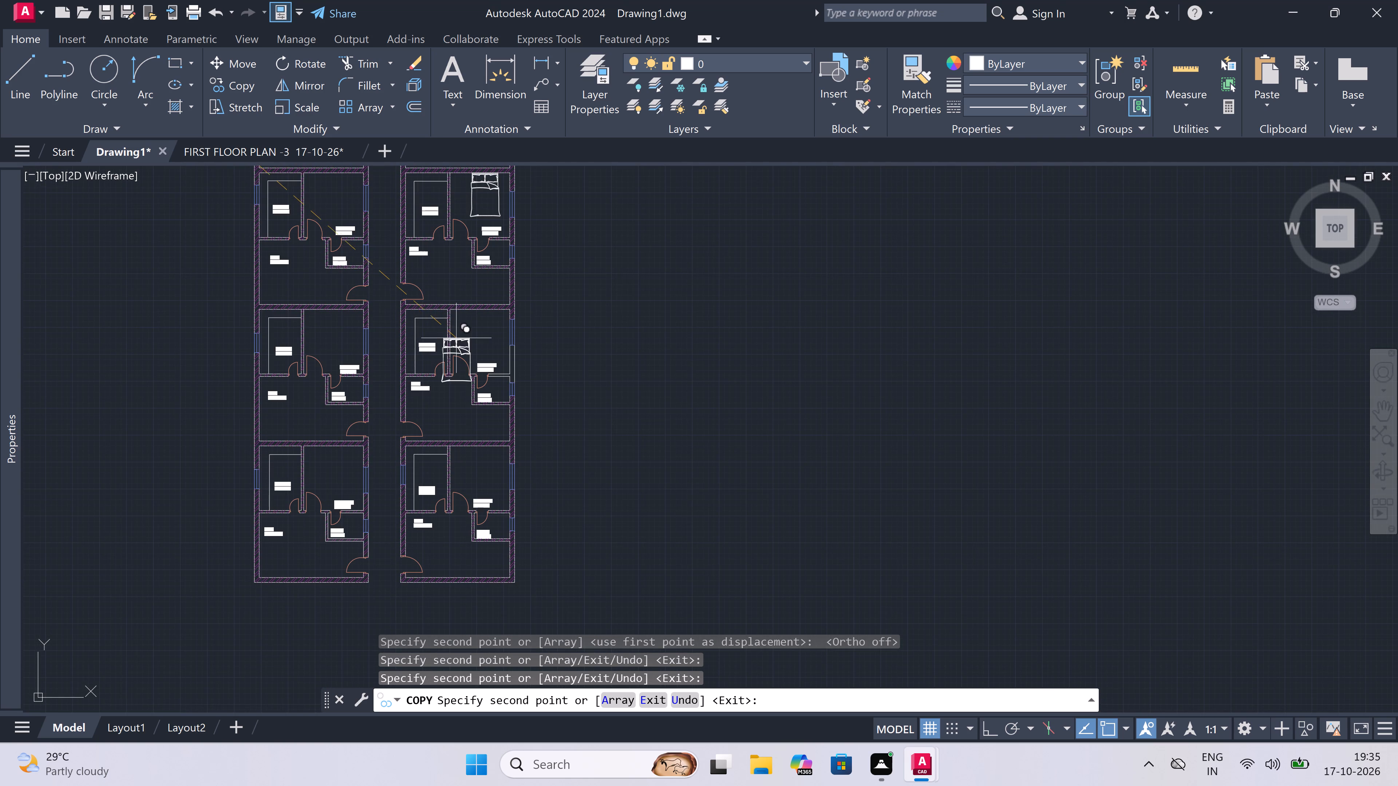
{"action": "scroll", "coordinate": [473, 321], "scroll_direction": "up", "scroll_amount": 3}
{"action": "scroll", "coordinate": [536, 280], "scroll_direction": "up", "scroll_amount": 1}
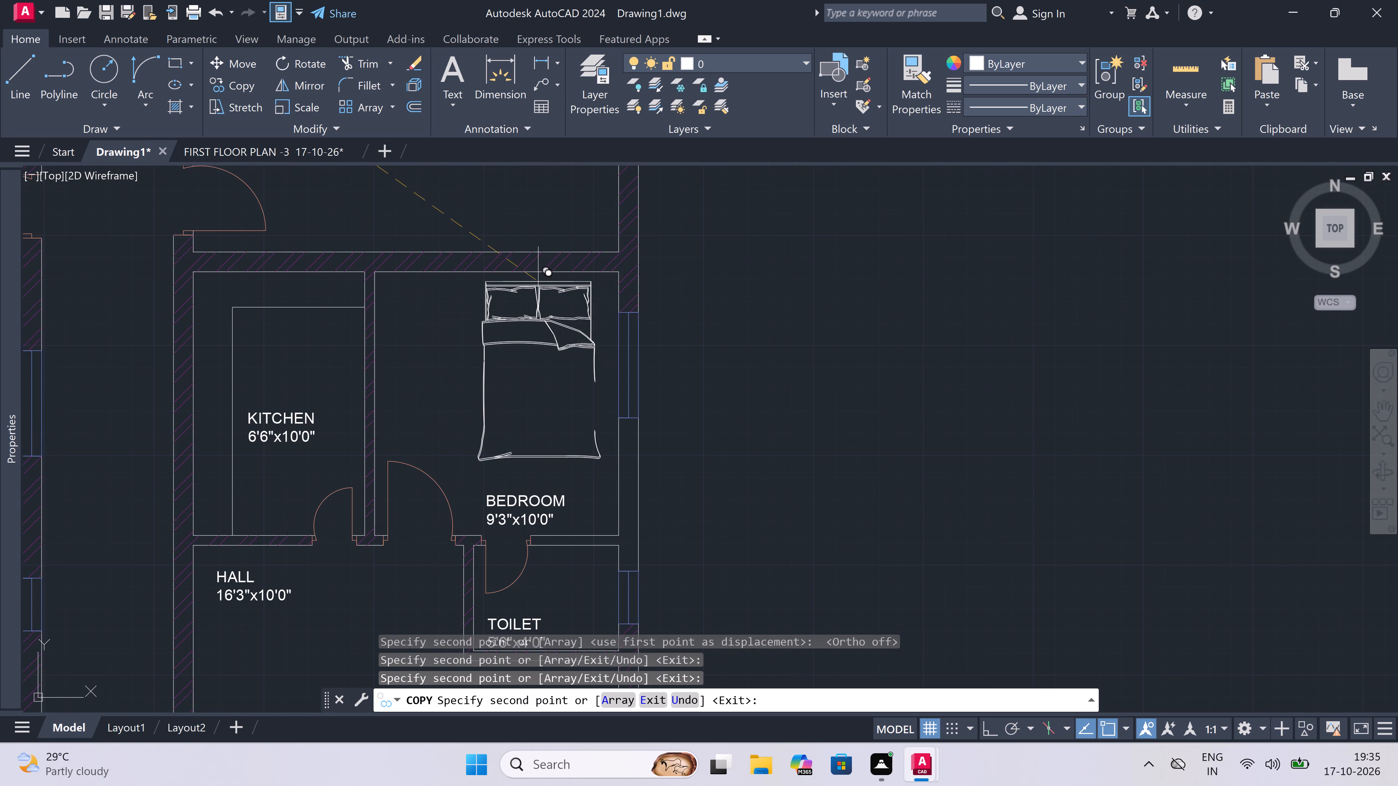
{"action": "scroll", "coordinate": [490, 272], "scroll_direction": "up", "scroll_amount": 3}
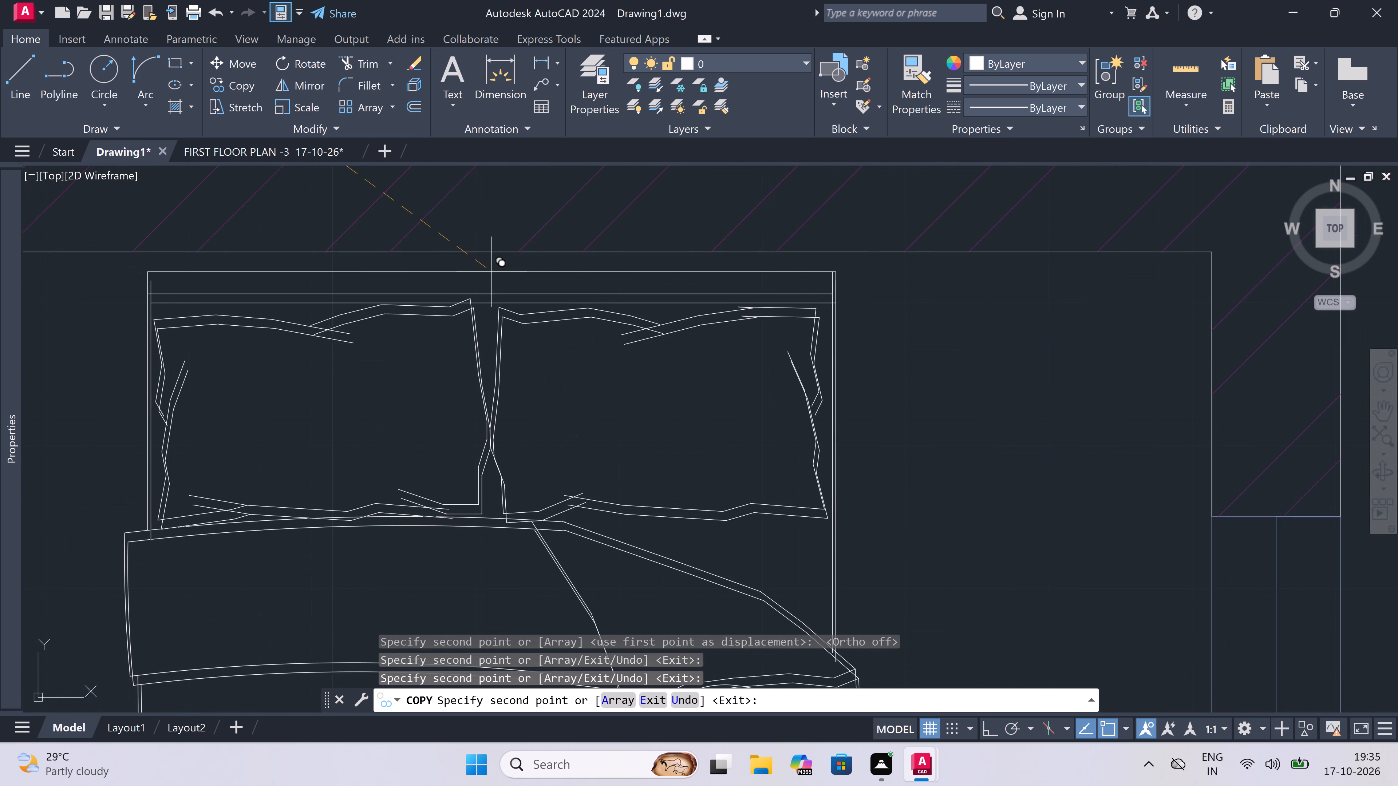
{"action": "double_click", "coordinate": [497, 269]}
Place a copy of the bed in the bottom east plan's bedroom, with its headboard at the north wall.
{"action": "scroll", "coordinate": [510, 288], "scroll_direction": "down", "scroll_amount": 7}
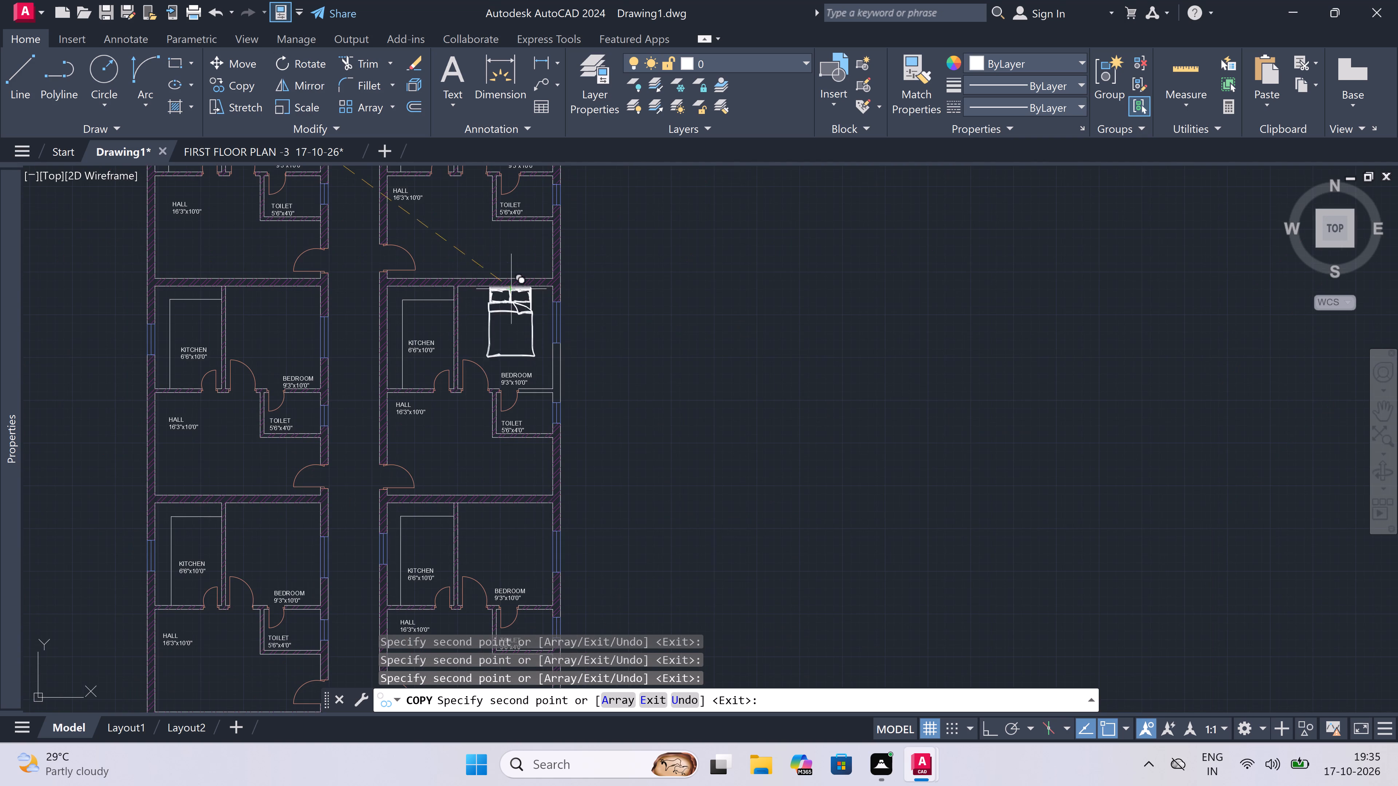
{"action": "scroll", "coordinate": [516, 349], "scroll_direction": "down", "scroll_amount": 1}
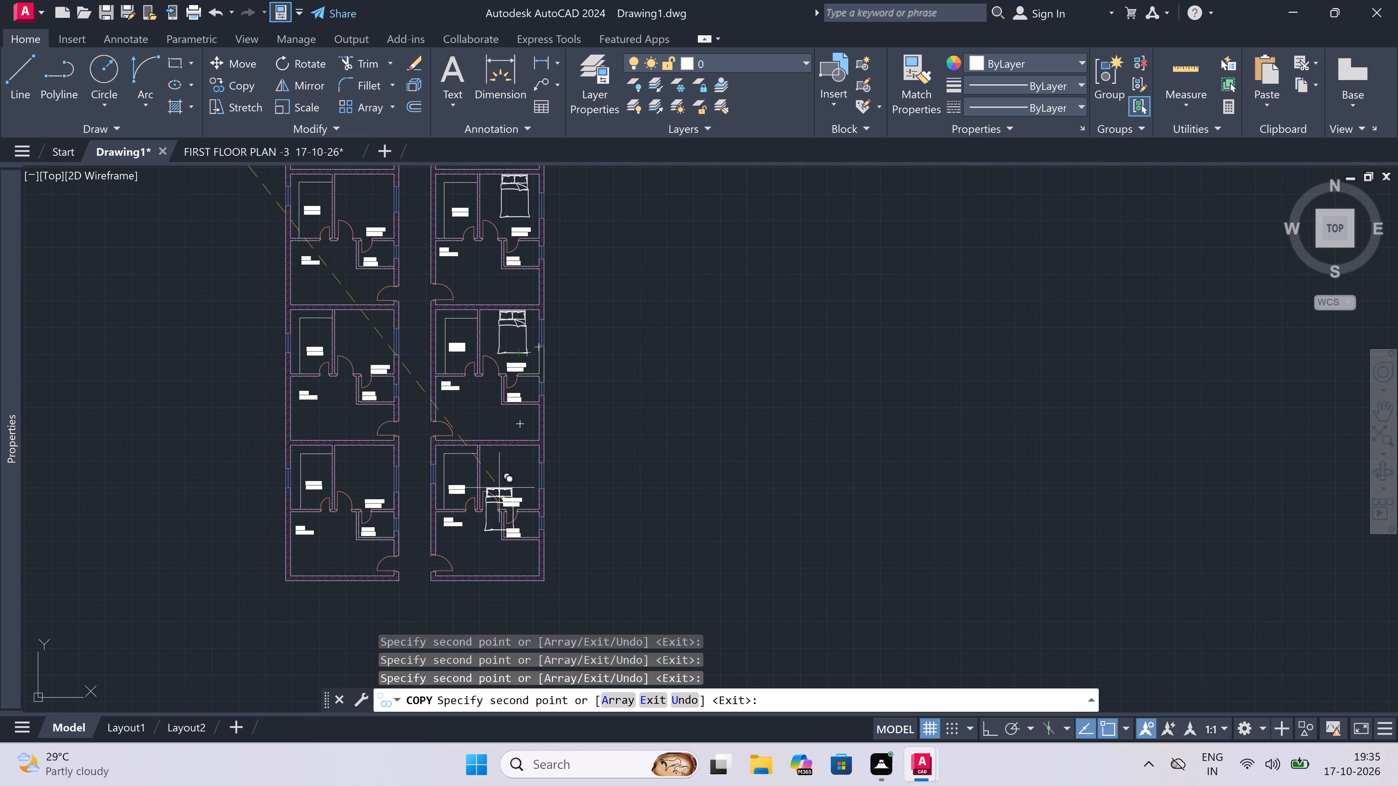
{"action": "scroll", "coordinate": [499, 491], "scroll_direction": "up", "scroll_amount": 2}
{"action": "scroll", "coordinate": [522, 377], "scroll_direction": "up", "scroll_amount": 3}
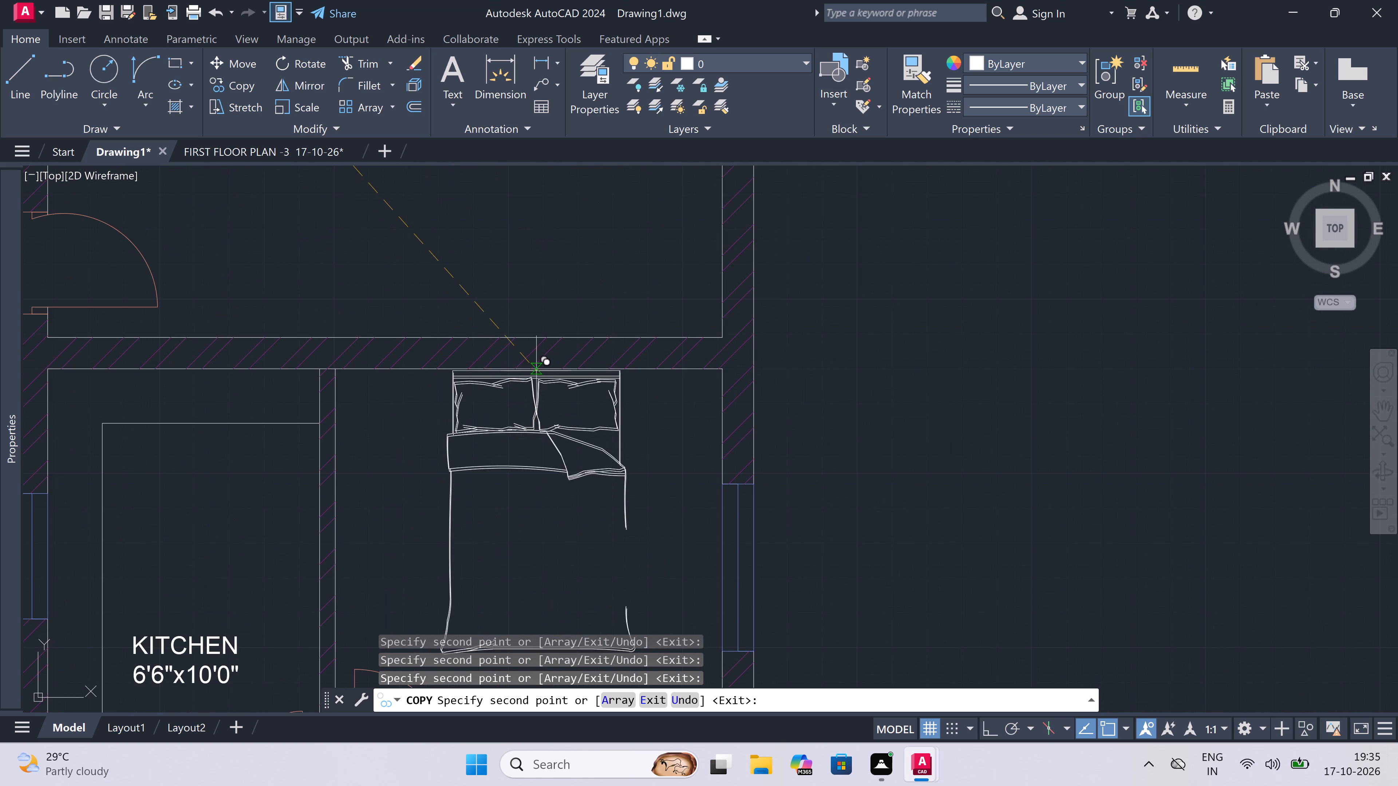
{"action": "scroll", "coordinate": [559, 384], "scroll_direction": "up", "scroll_amount": 2}
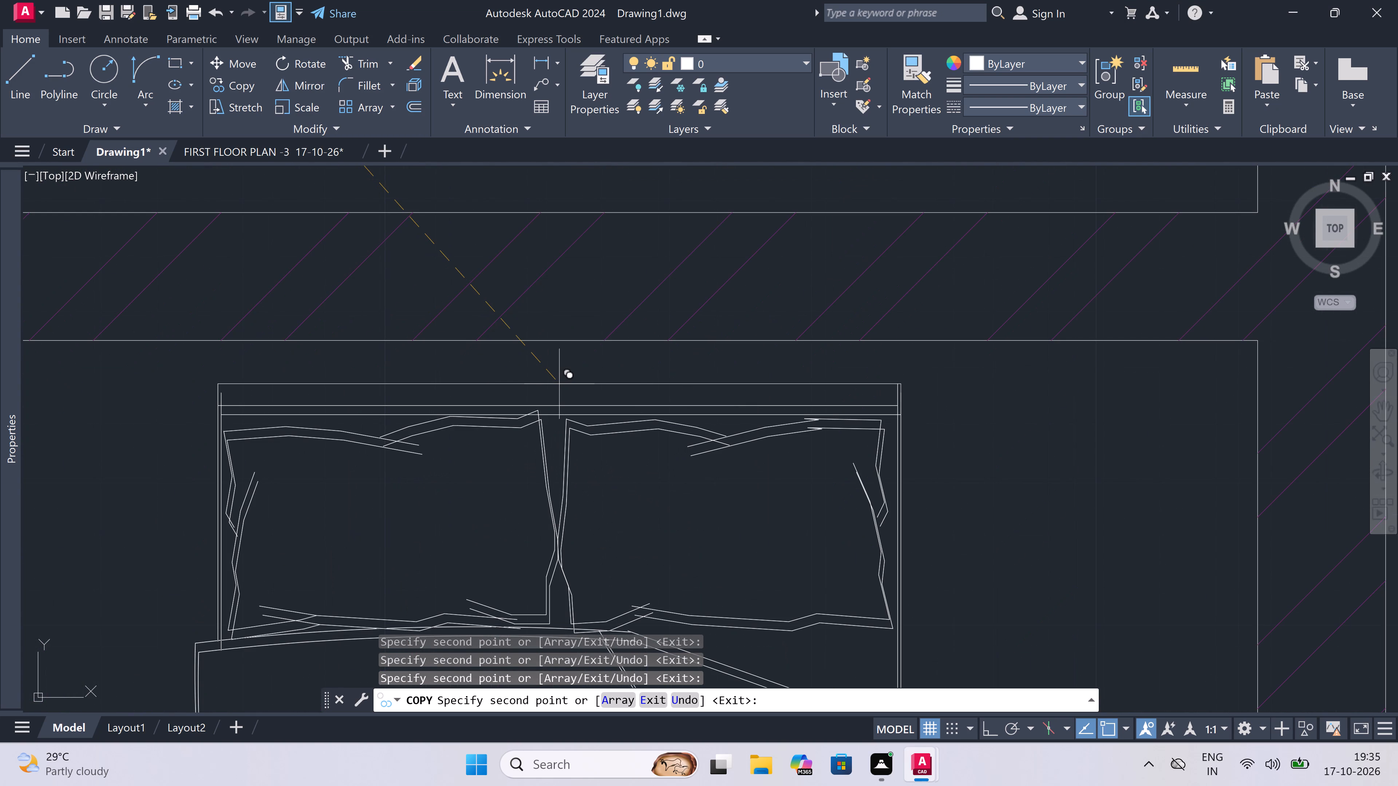
{"action": "scroll", "coordinate": [559, 384], "scroll_direction": "up", "scroll_amount": 1}
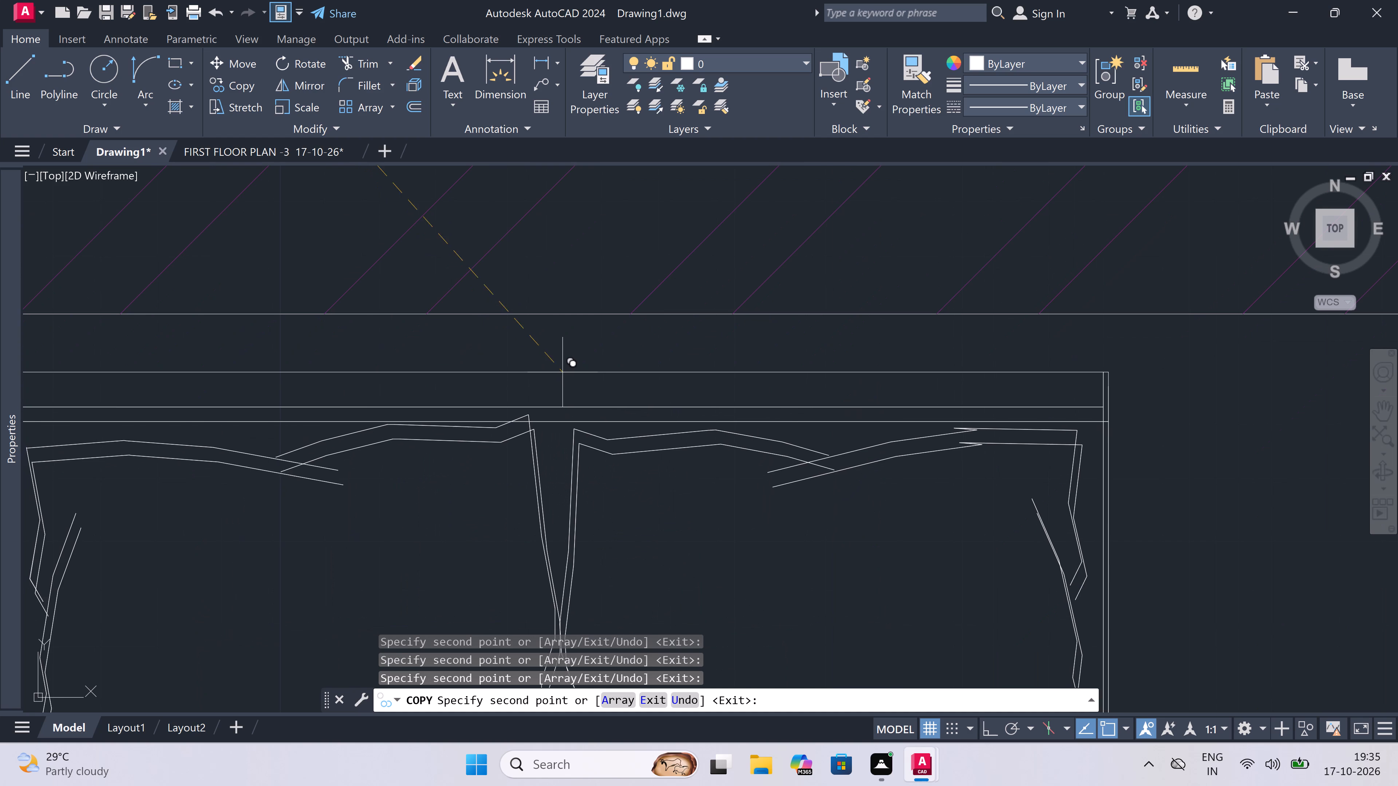
{"action": "double_click", "coordinate": [573, 345]}
Place a copy of the bed in the bottom west plan's bedroom, with its headboard at the north wall.
{"action": "scroll", "coordinate": [591, 361], "scroll_direction": "down", "scroll_amount": 6}
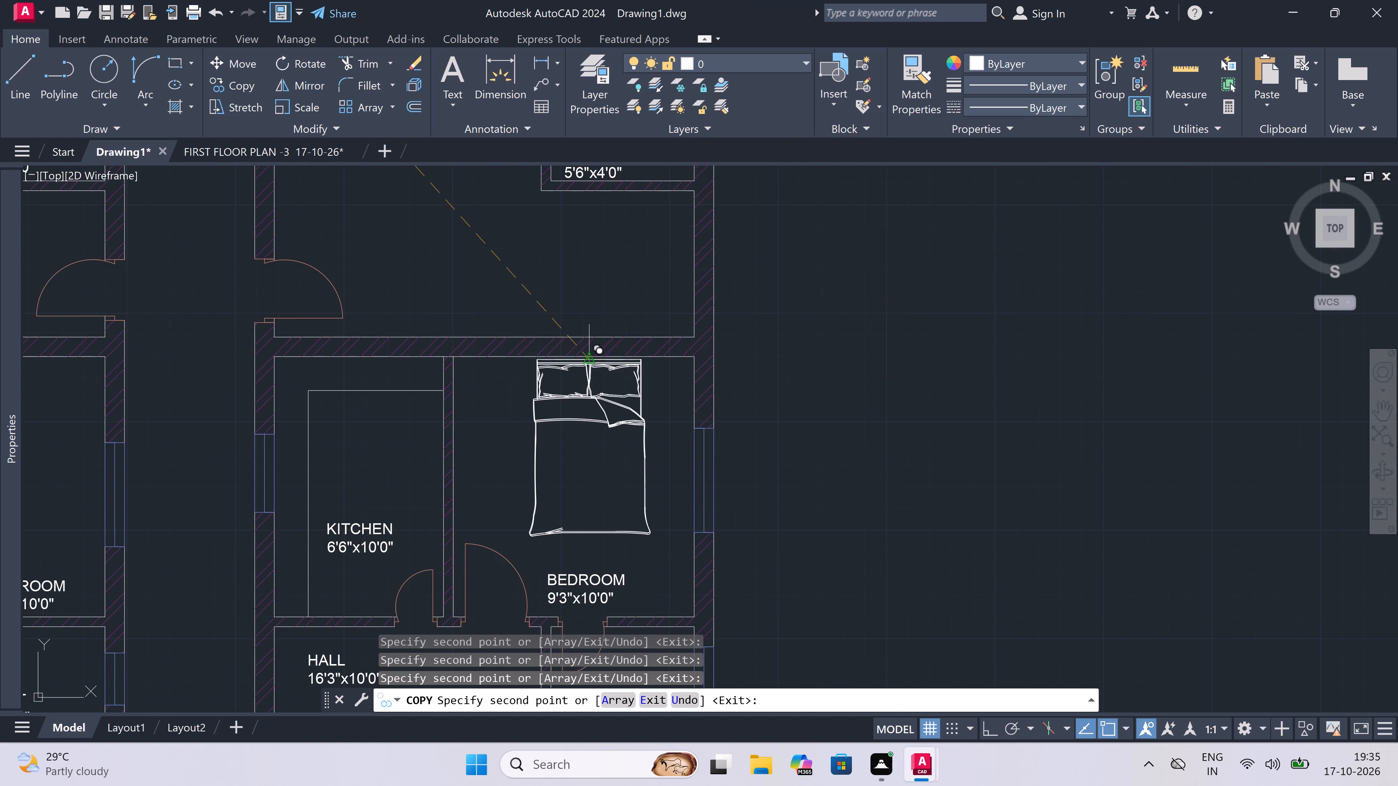
{"action": "scroll", "coordinate": [491, 400], "scroll_direction": "down", "scroll_amount": 4}
{"action": "scroll", "coordinate": [387, 397], "scroll_direction": "up", "scroll_amount": 5}
{"action": "scroll", "coordinate": [645, 381], "scroll_direction": "up", "scroll_amount": 2}
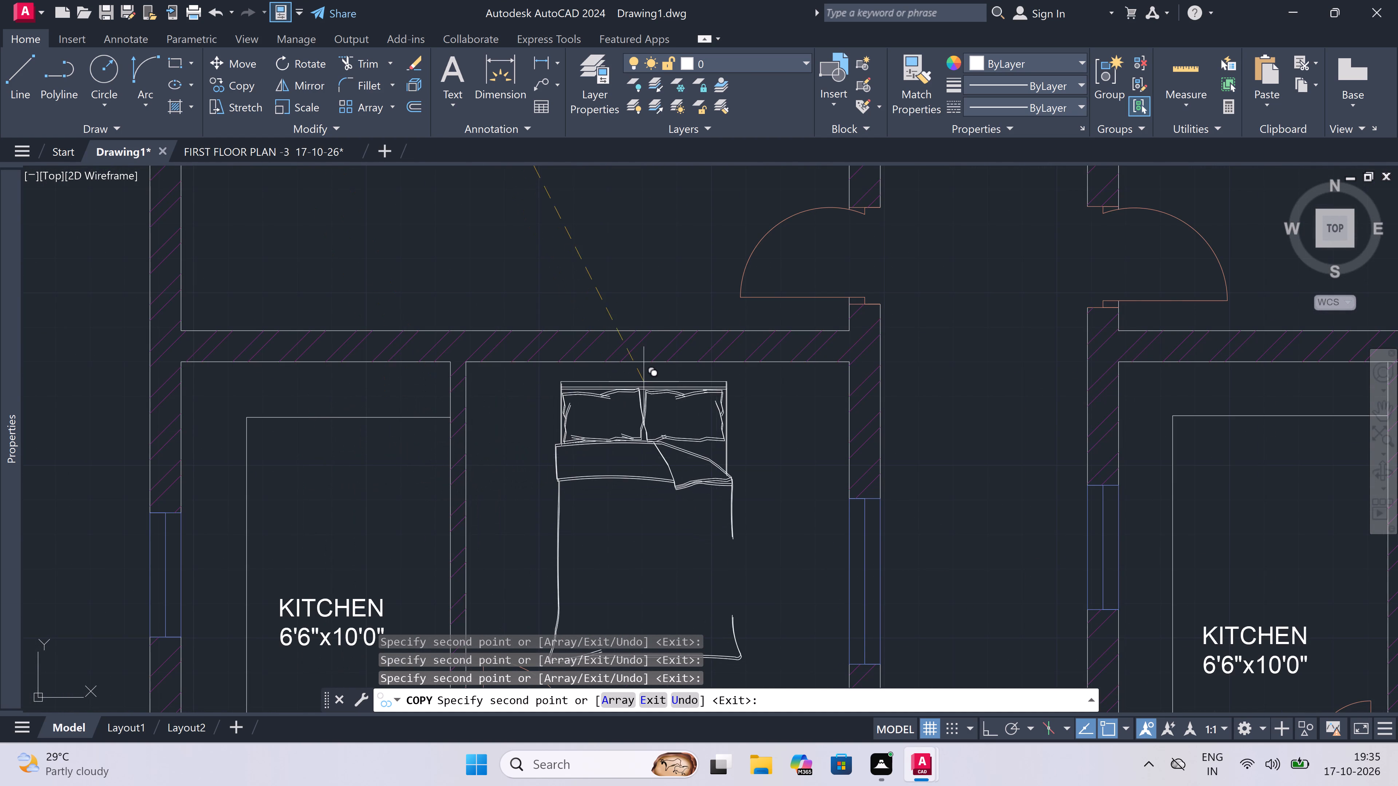
{"action": "left_click", "coordinate": [651, 353]}
Place a copy of the bed in the bedroom of the west column's third plan from the top, headboard at the north wall.
{"action": "scroll", "coordinate": [613, 408], "scroll_direction": "down", "scroll_amount": 5}
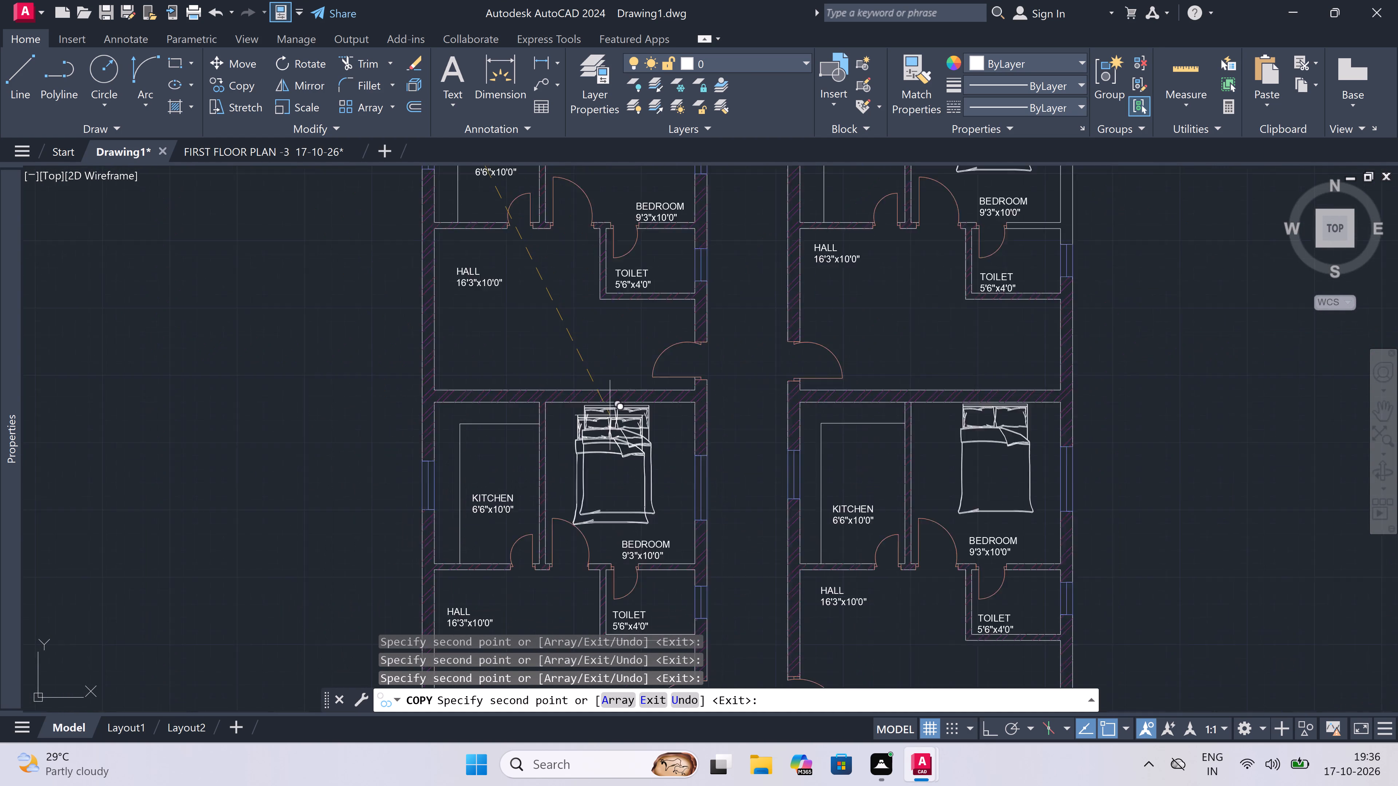
{"action": "scroll", "coordinate": [610, 415], "scroll_direction": "down", "scroll_amount": 2}
{"action": "scroll", "coordinate": [599, 327], "scroll_direction": "up", "scroll_amount": 3}
{"action": "scroll", "coordinate": [666, 358], "scroll_direction": "up", "scroll_amount": 2}
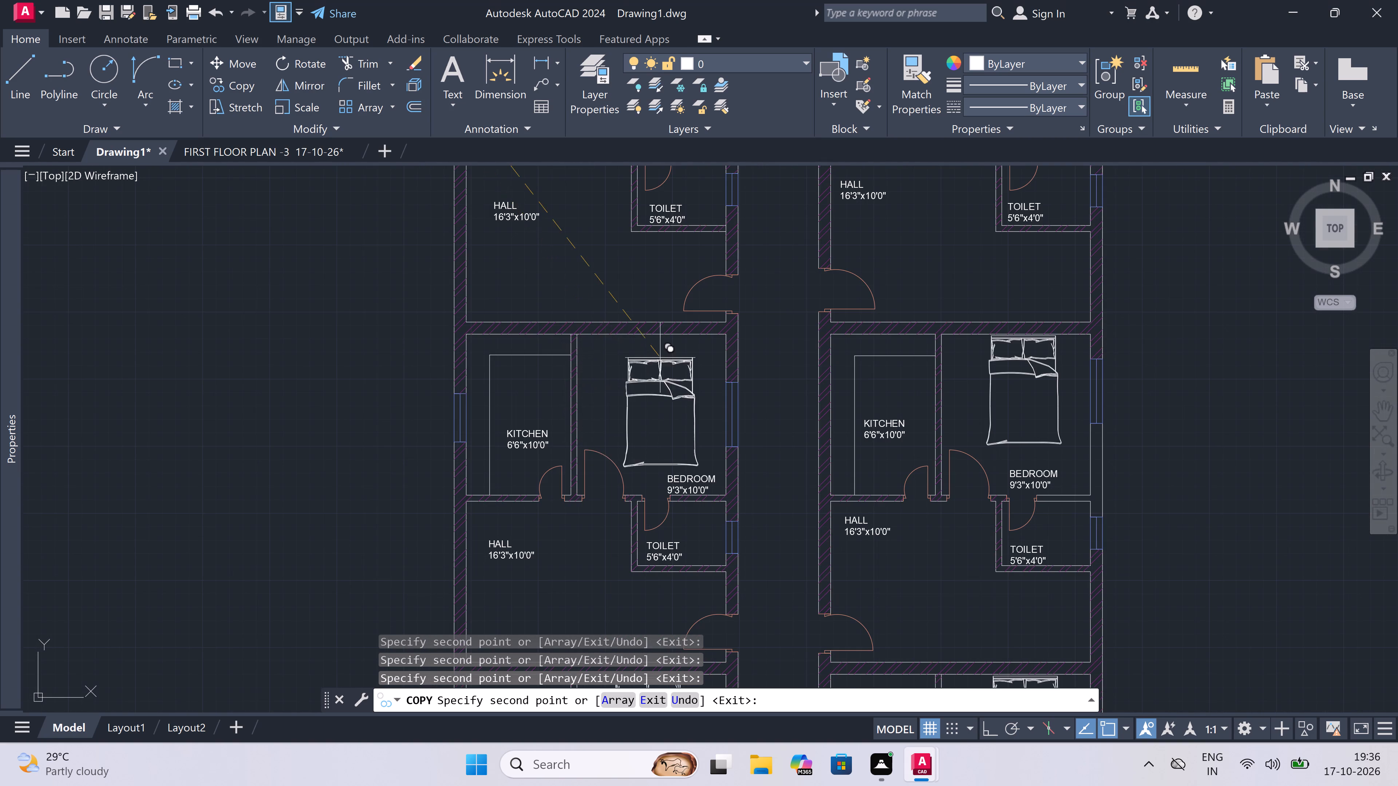
{"action": "scroll", "coordinate": [649, 321], "scroll_direction": "up", "scroll_amount": 2}
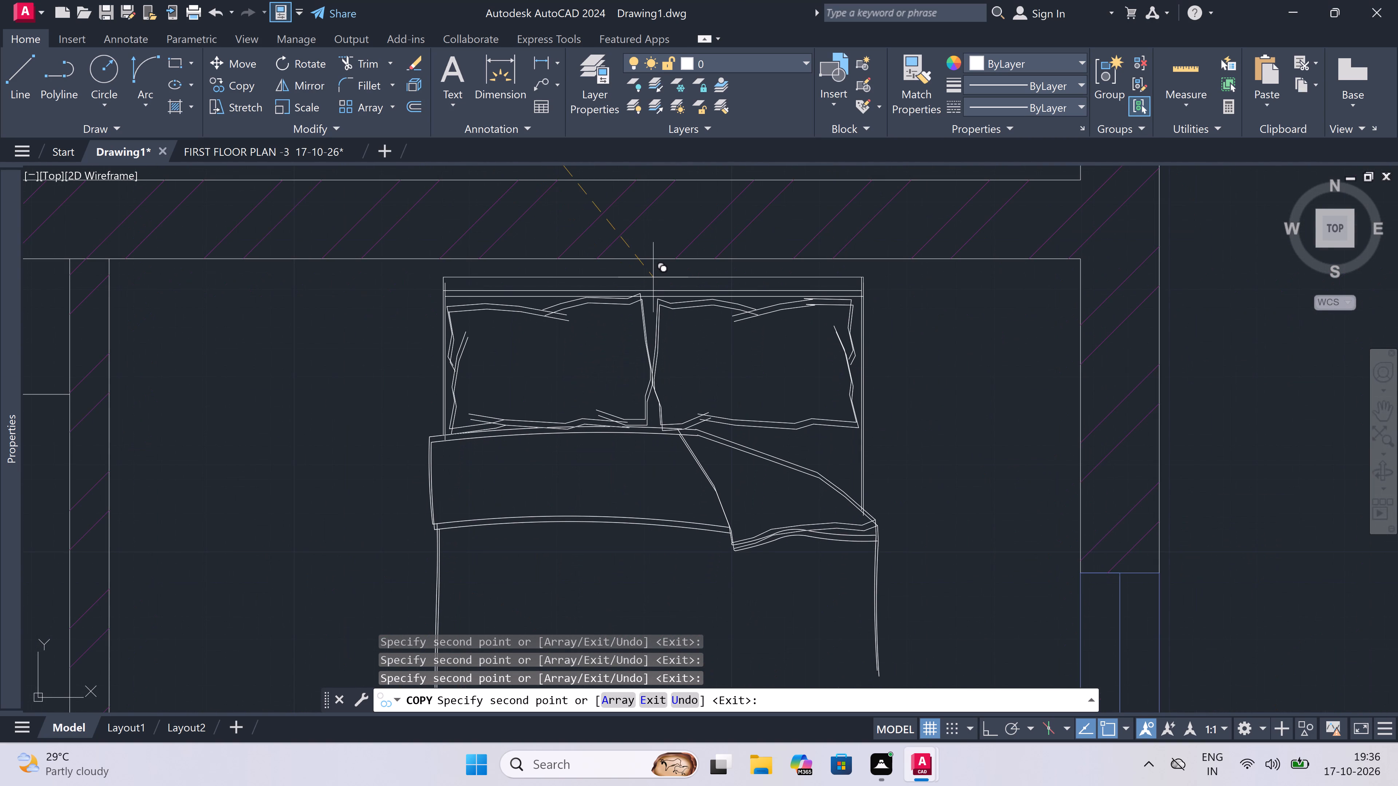
{"action": "left_click", "coordinate": [650, 274]}
Place a copy of the bed in the bedroom of the west column's second plan from the top, headboard at the north wall.
{"action": "scroll", "coordinate": [577, 384], "scroll_direction": "down", "scroll_amount": 5}
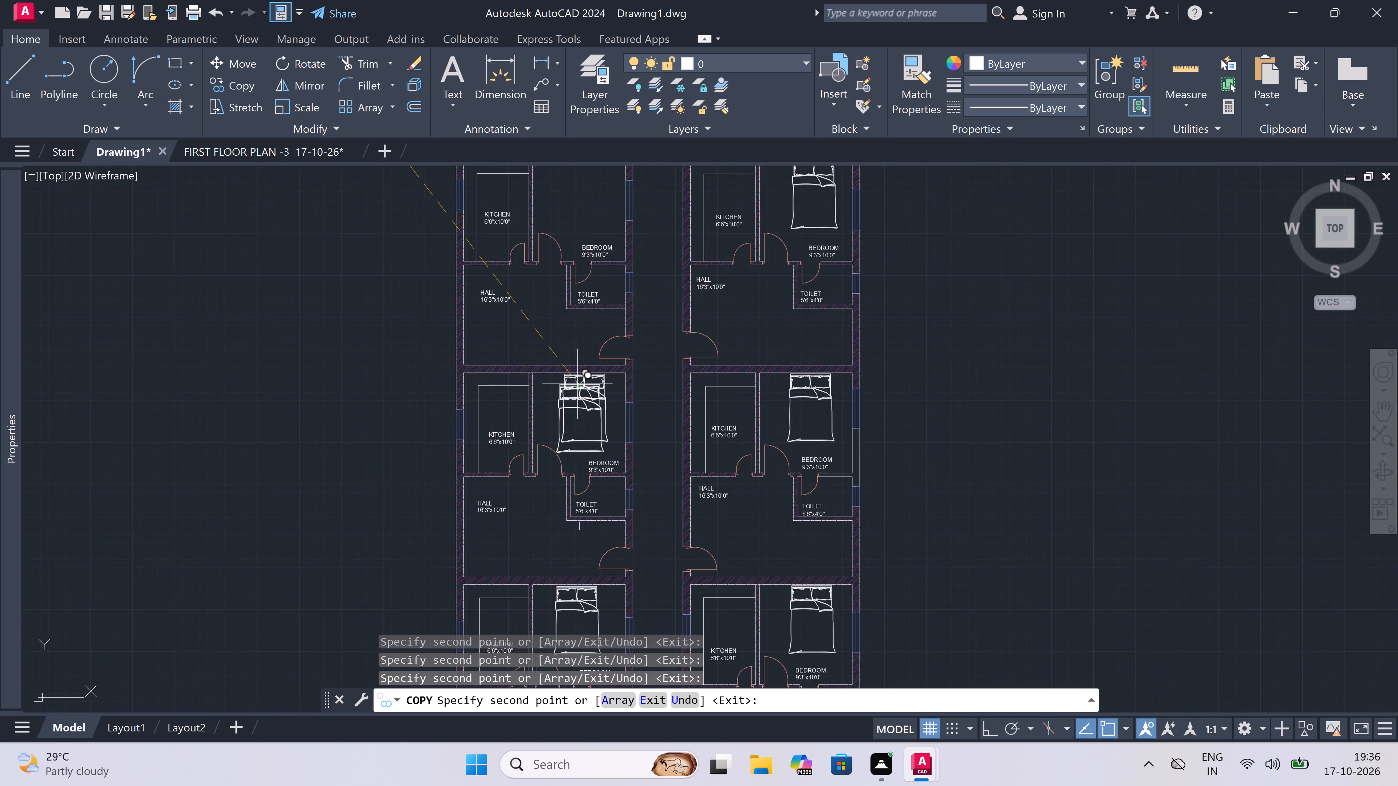
{"action": "scroll", "coordinate": [577, 384], "scroll_direction": "down", "scroll_amount": 2}
{"action": "scroll", "coordinate": [583, 282], "scroll_direction": "up", "scroll_amount": 3}
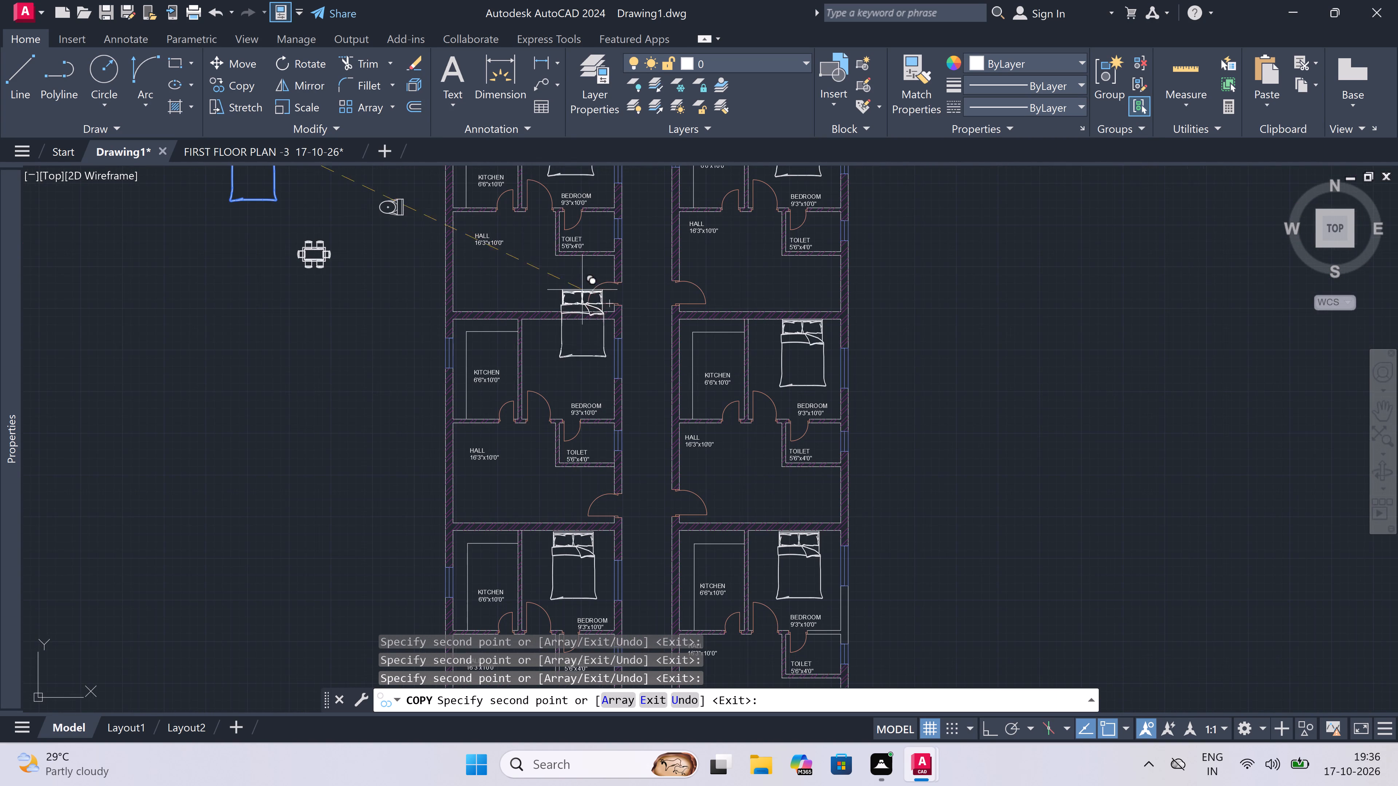
{"action": "scroll", "coordinate": [571, 325], "scroll_direction": "up", "scroll_amount": 6}
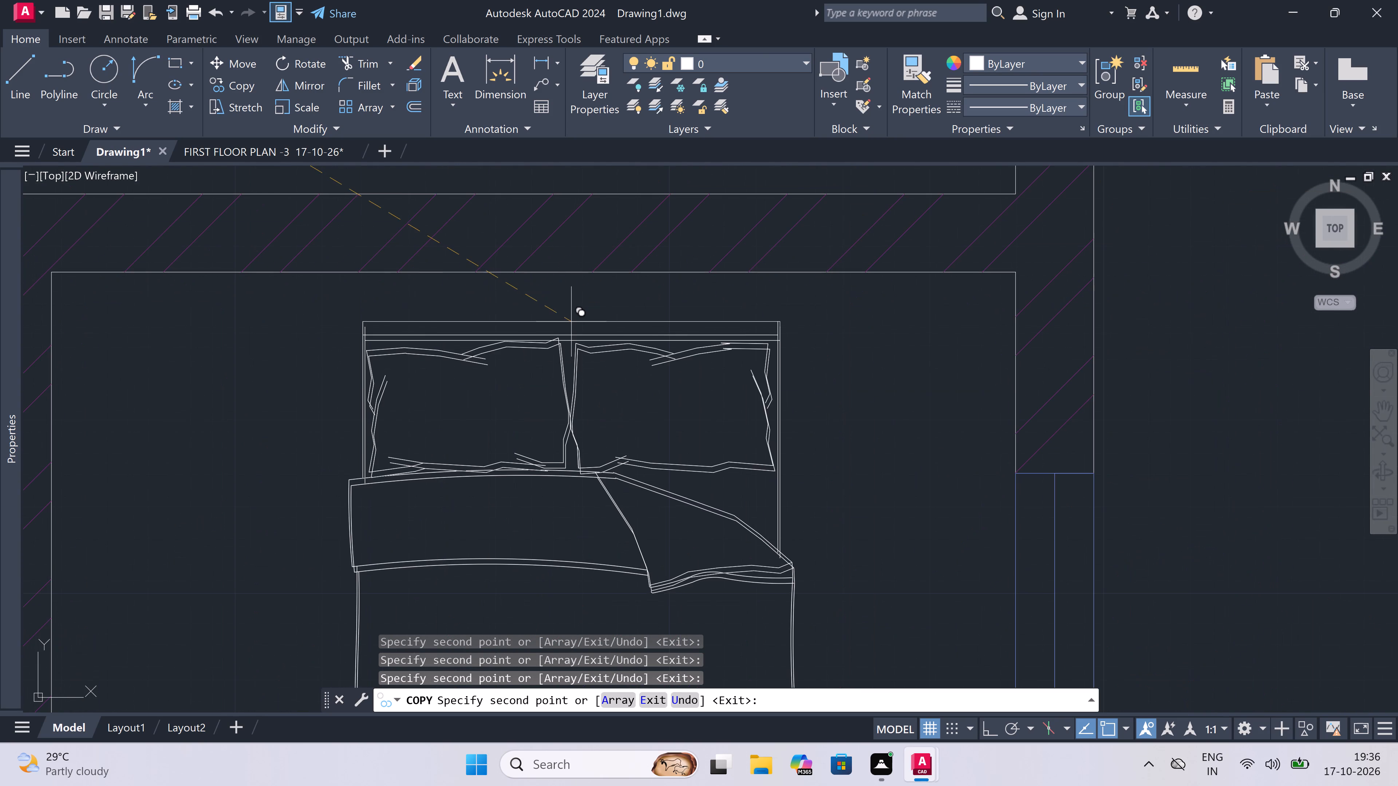
{"action": "double_click", "coordinate": [576, 285]}
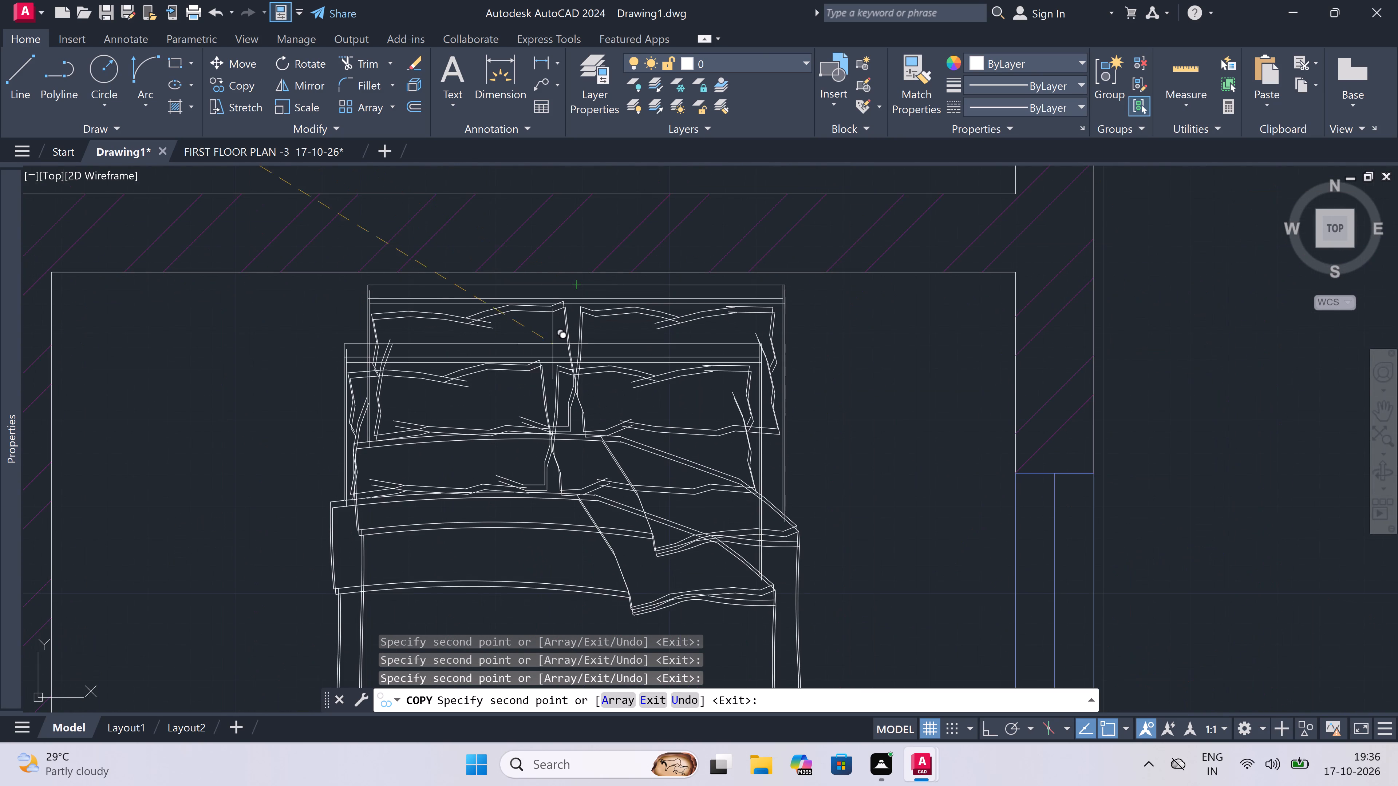
{"action": "scroll", "coordinate": [524, 382], "scroll_direction": "down", "scroll_amount": 7}
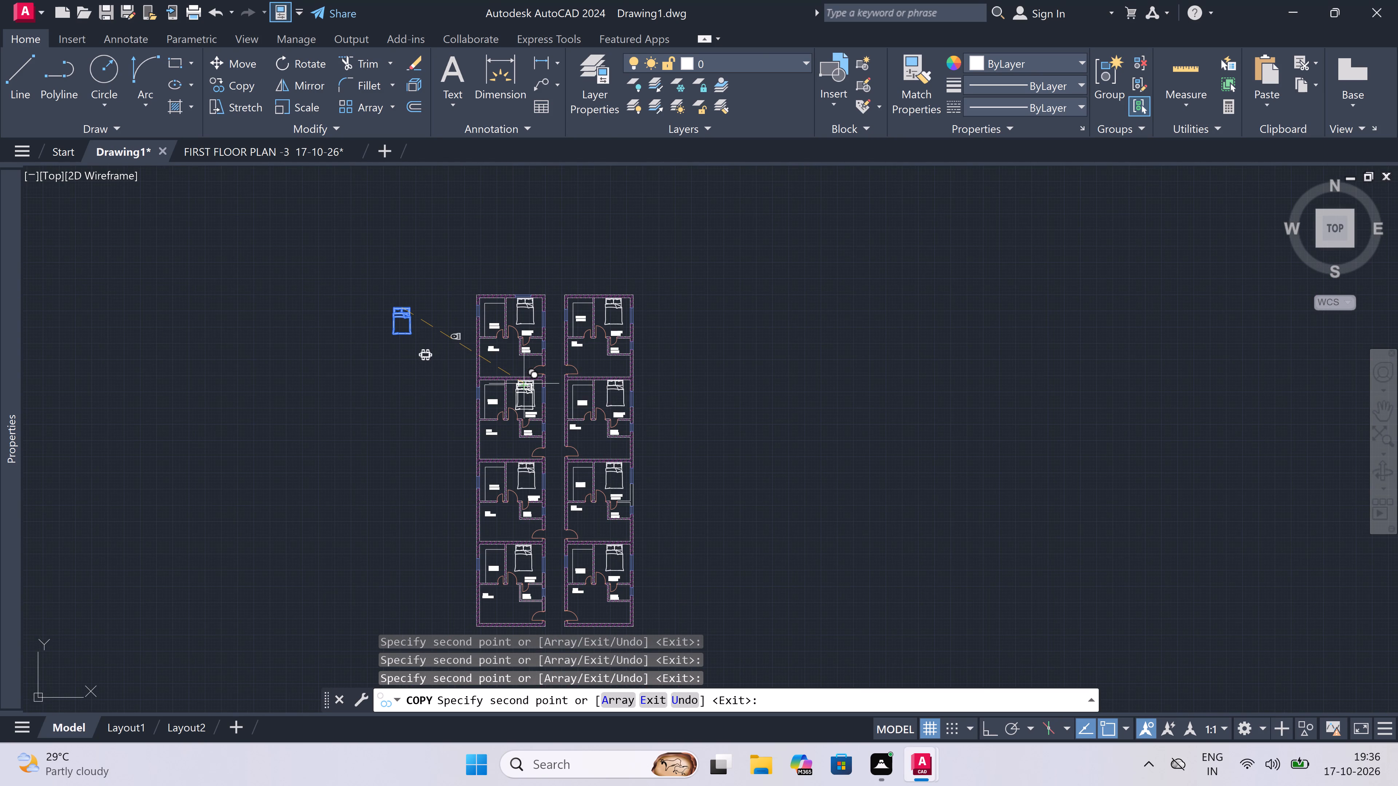
{"action": "key", "text": "Escape"}
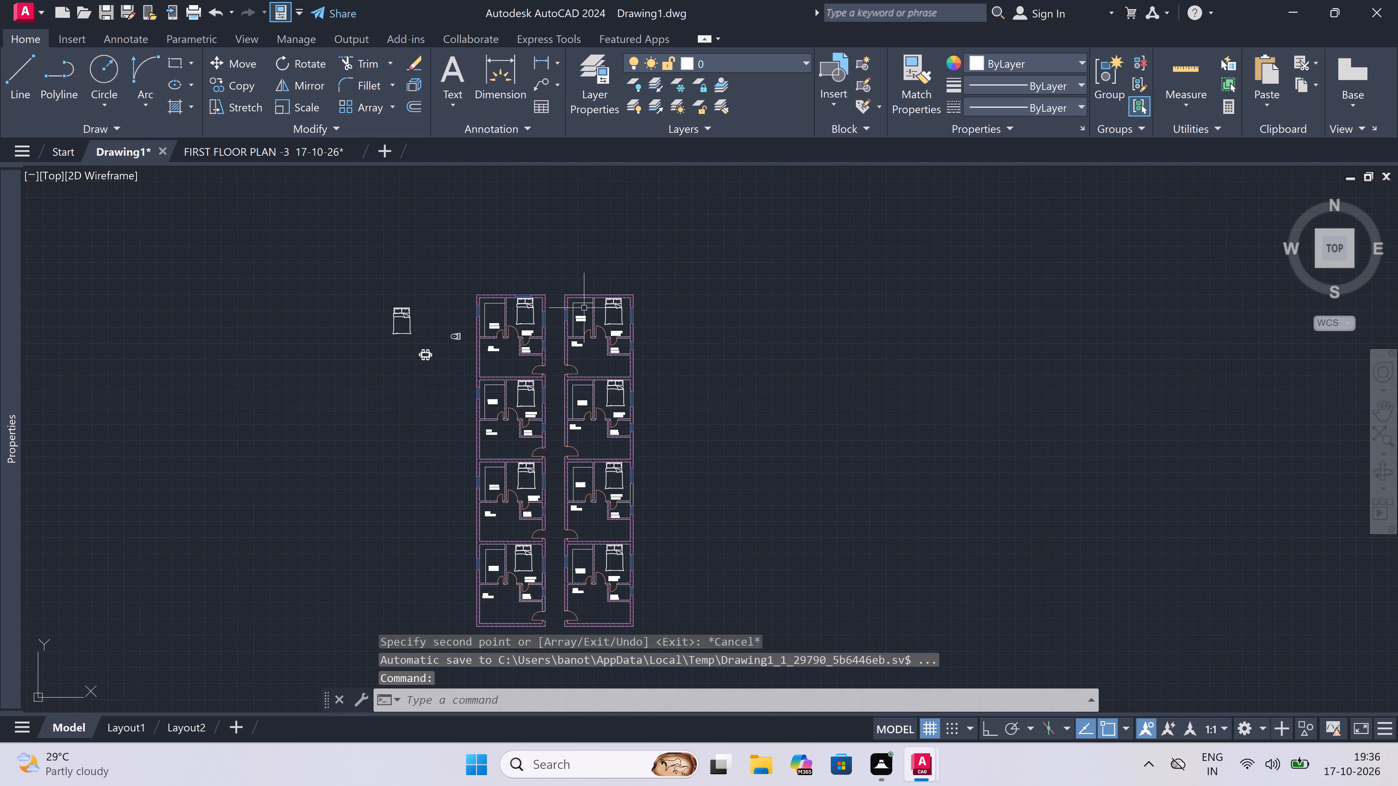
Trim away the hatch in the north wall of the top east plan.
{"action": "scroll", "coordinate": [619, 291], "scroll_direction": "up", "scroll_amount": 2}
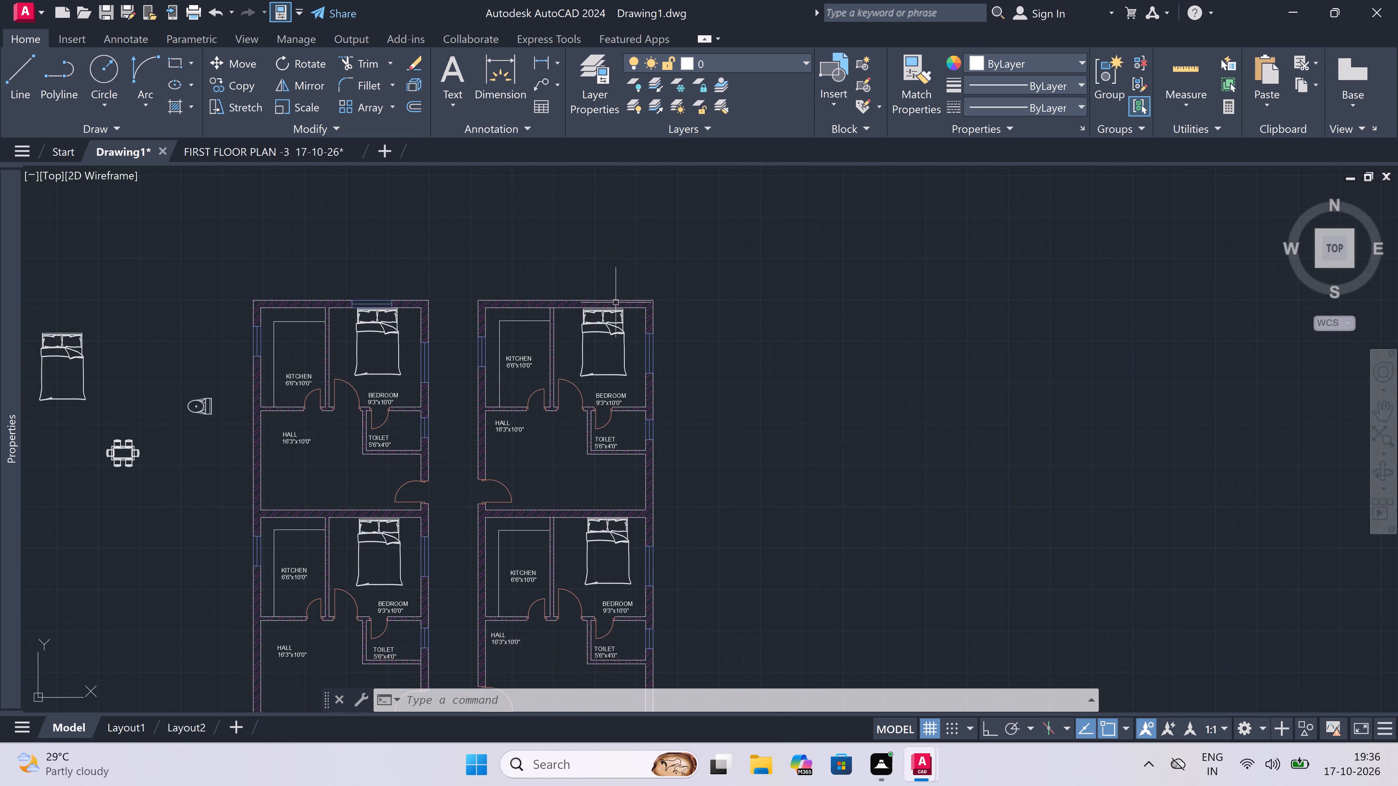
{"action": "left_click", "coordinate": [609, 304]}
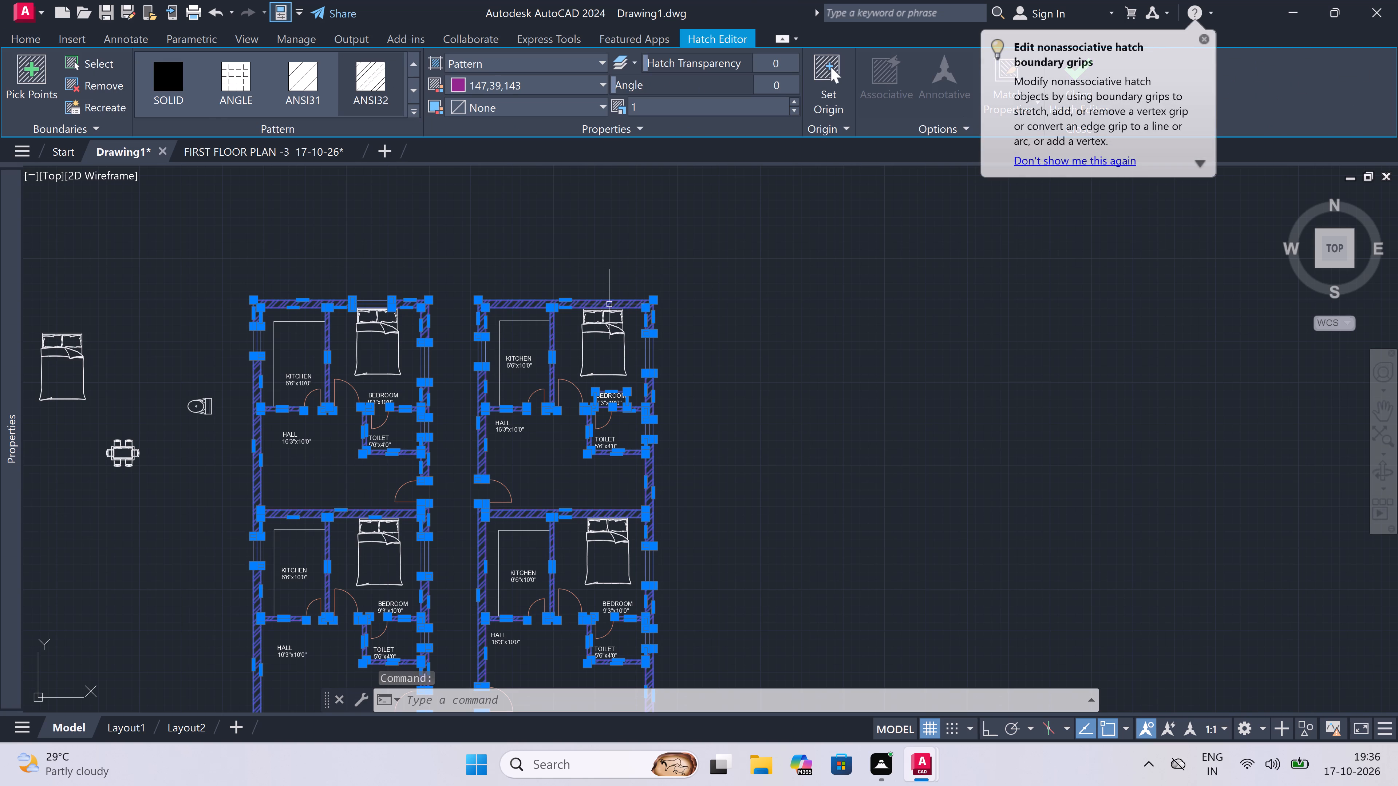
{"action": "key", "text": "Escape"}
{"action": "type", "text": "tr"}
{"action": "key", "text": "space"}
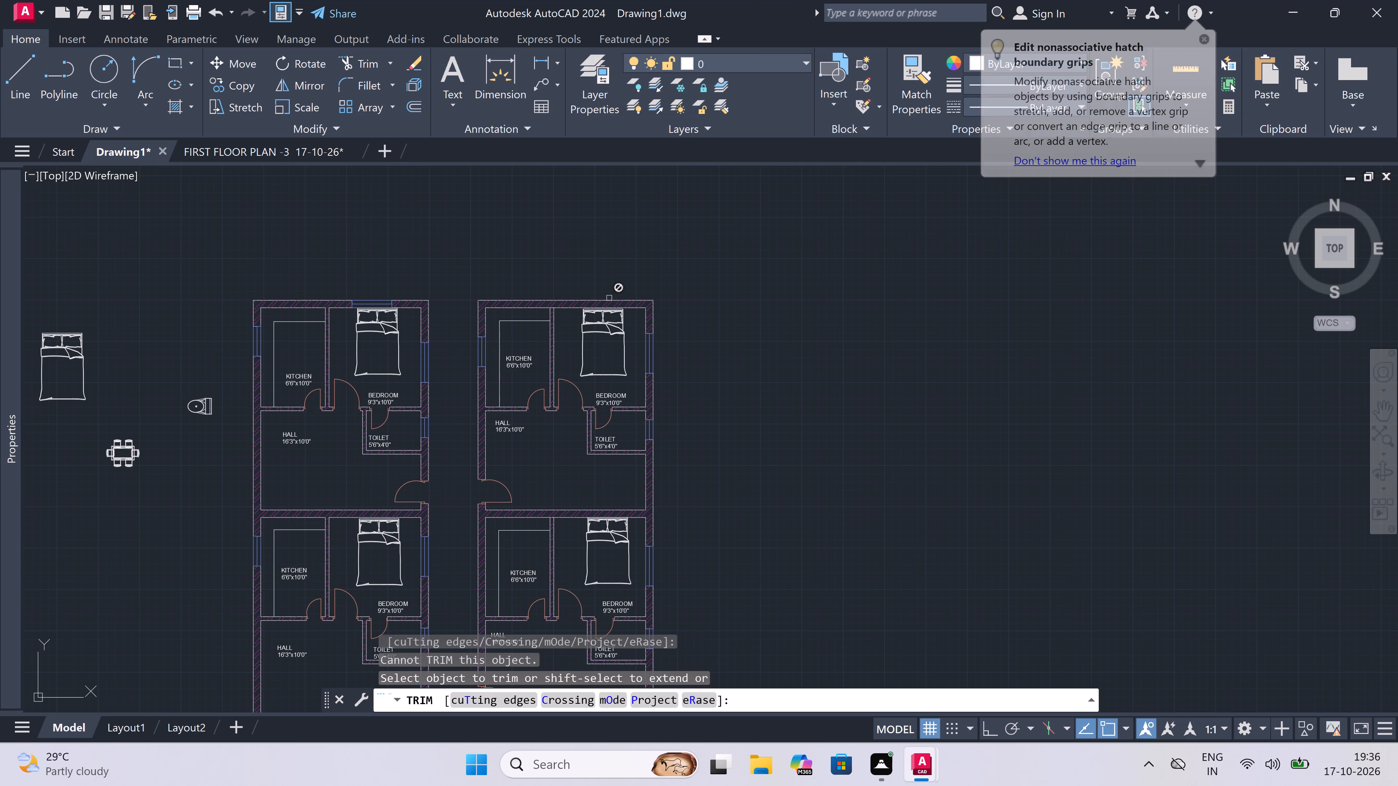
{"action": "scroll", "coordinate": [606, 313], "scroll_direction": "up", "scroll_amount": 3}
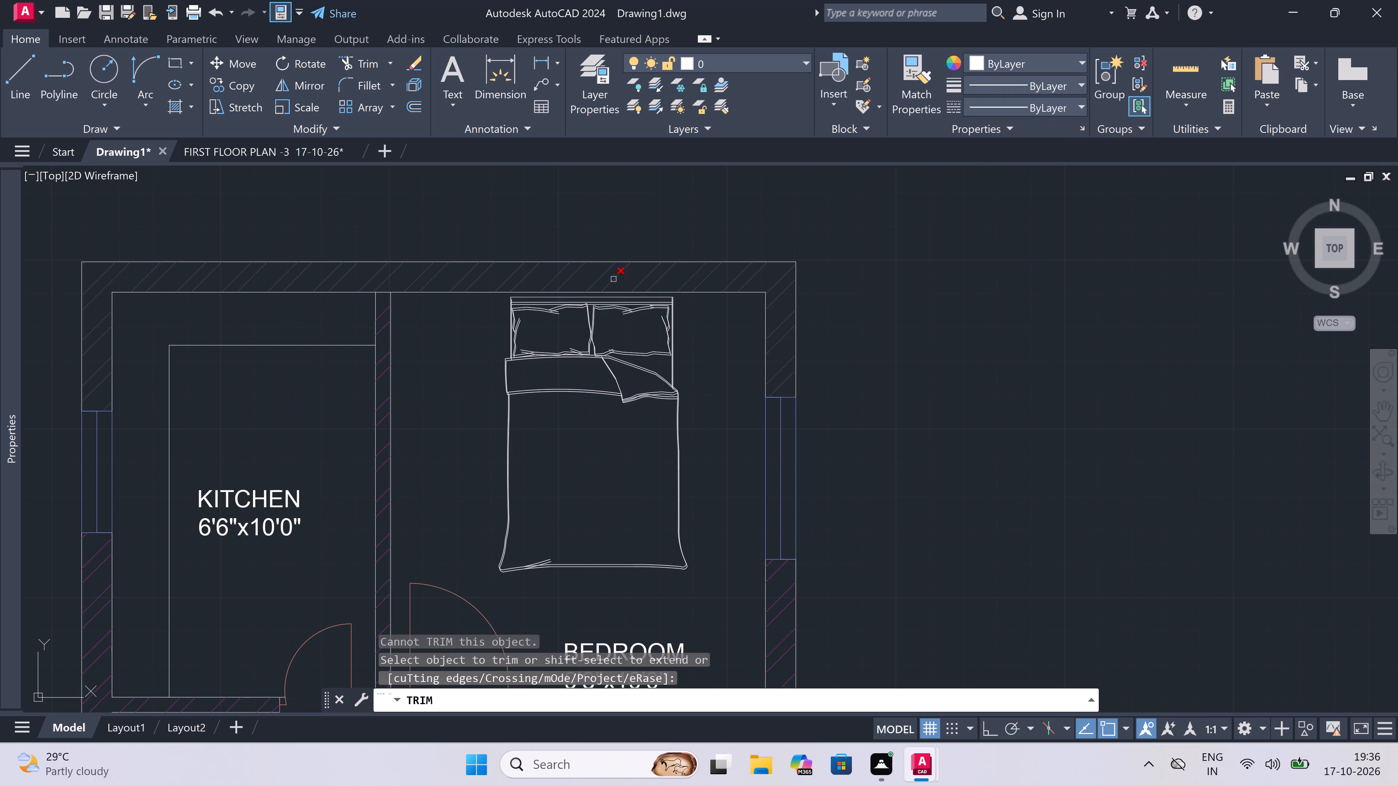
{"action": "triple_click", "coordinate": [613, 278]}
{"action": "key", "text": "Escape"}
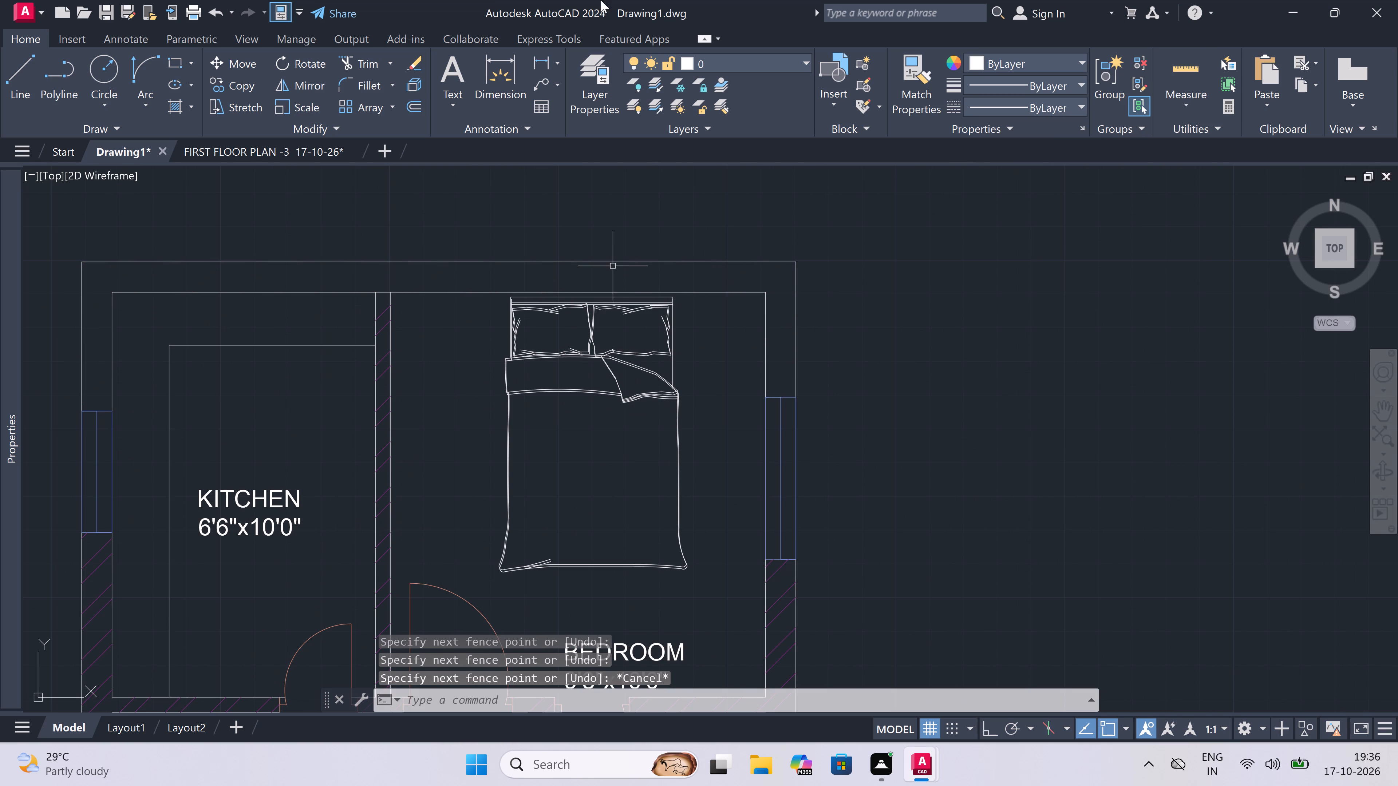
On Layer1, draw a 4' wide window in the top east plan's bedroom north wall: two jambs joined by a line along the wall's middle.
{"action": "left_click", "coordinate": [707, 61]}
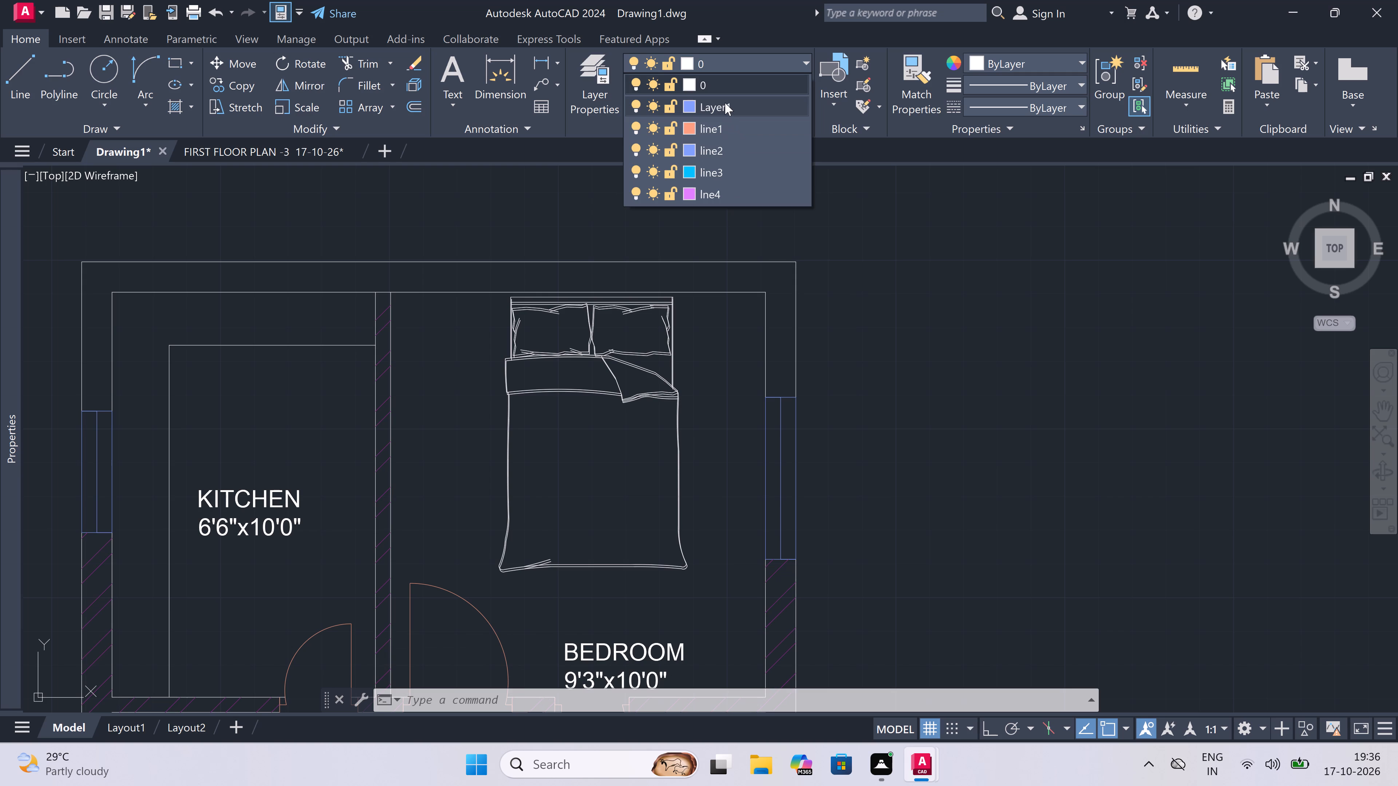
{"action": "double_click", "coordinate": [725, 103]}
{"action": "type", "text": "l"}
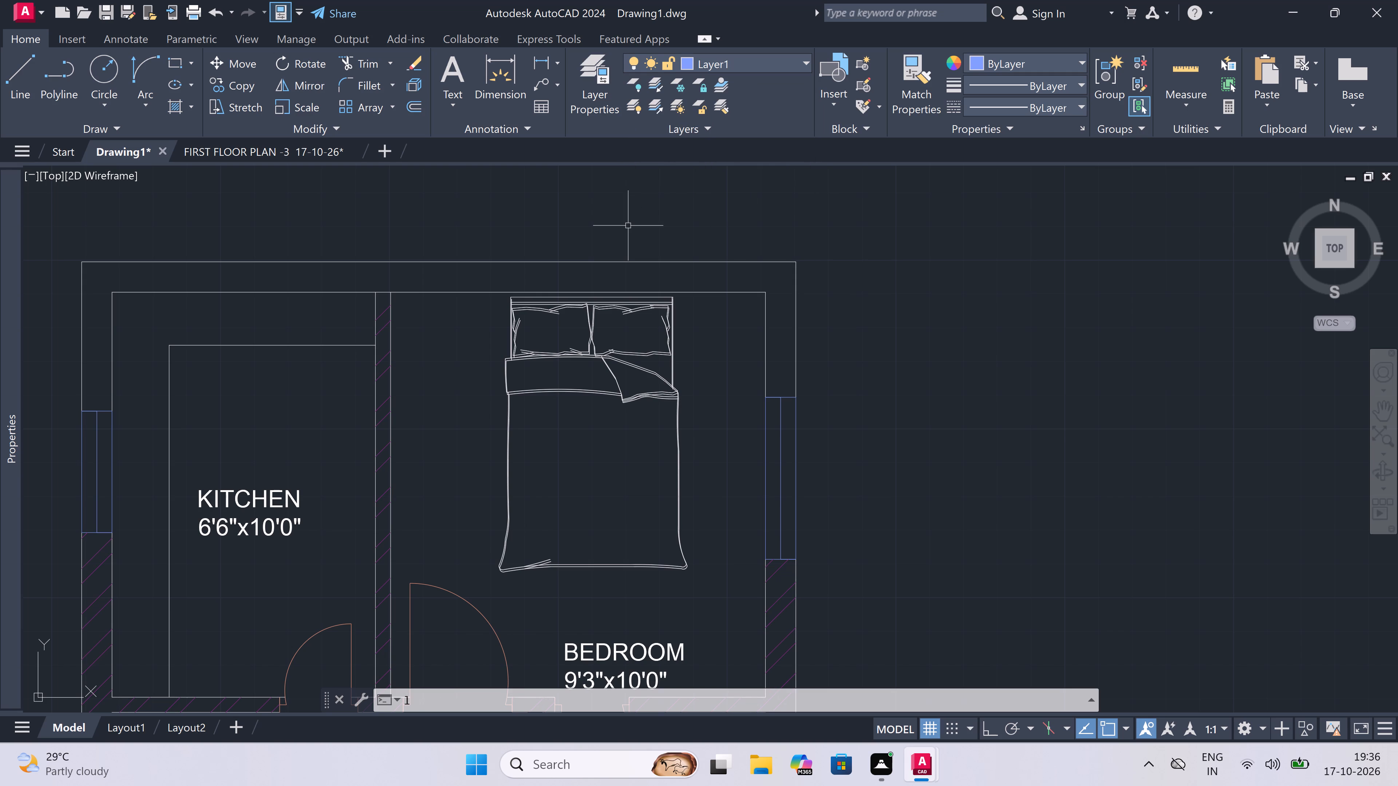
{"action": "key", "text": "space"}
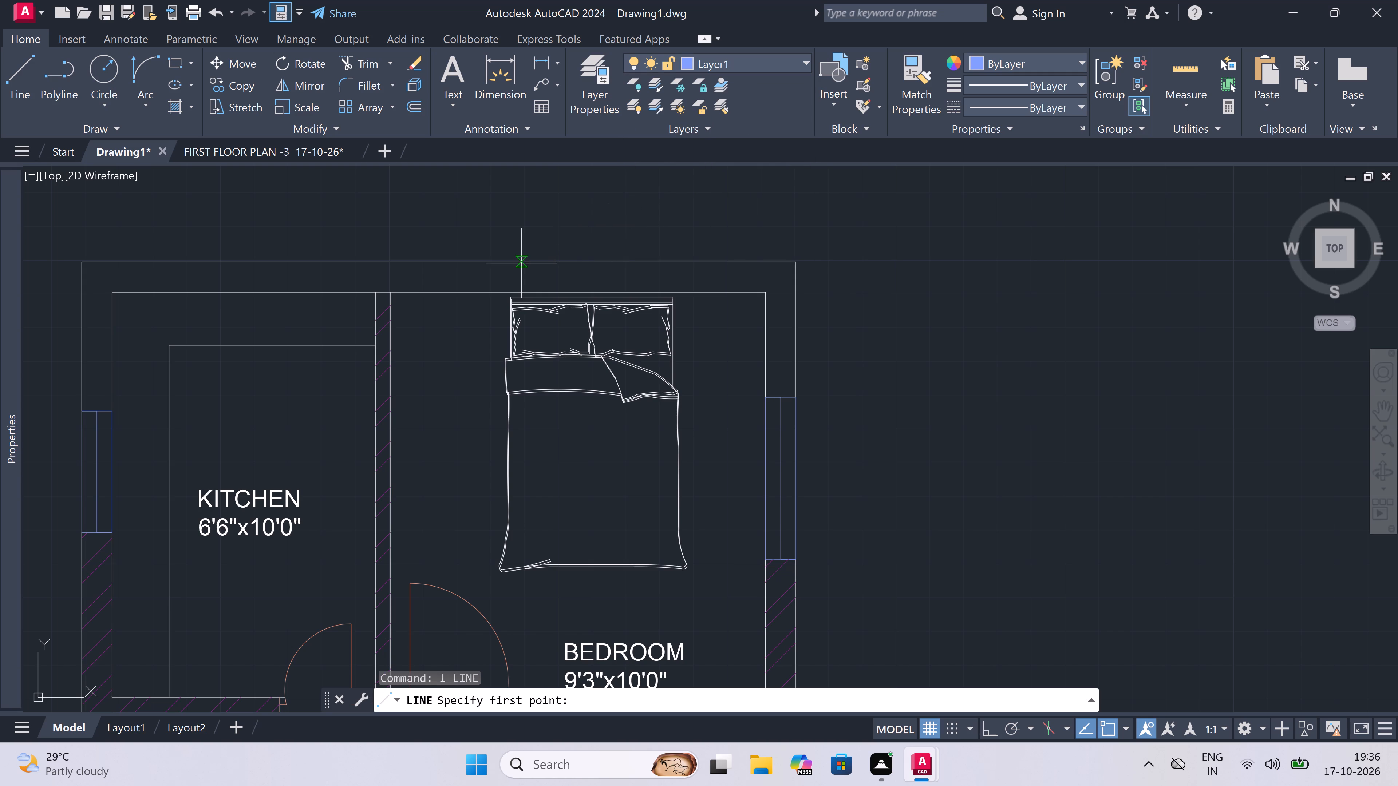
{"action": "left_click", "coordinate": [495, 261]}
{"action": "left_click", "coordinate": [489, 289]}
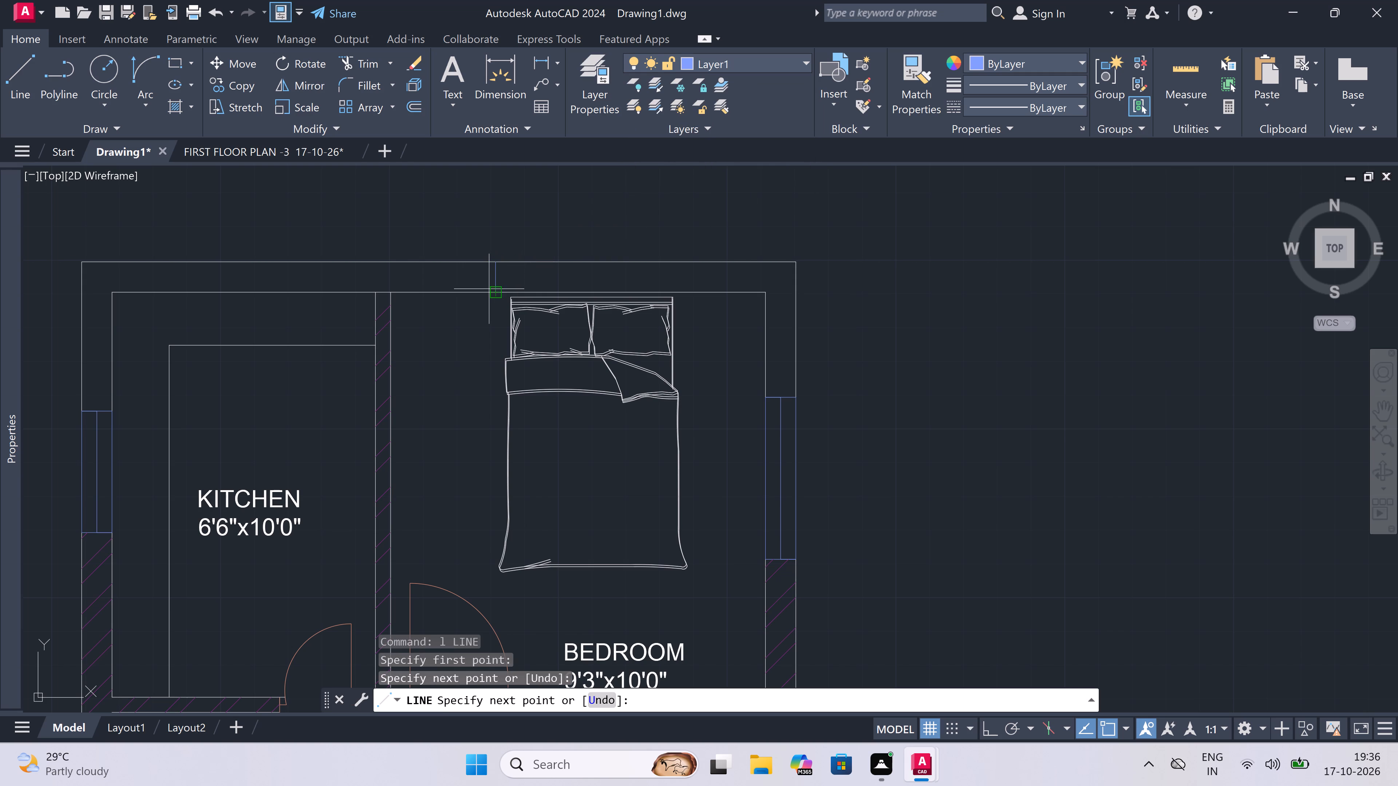
{"action": "left_click", "coordinate": [492, 271]}
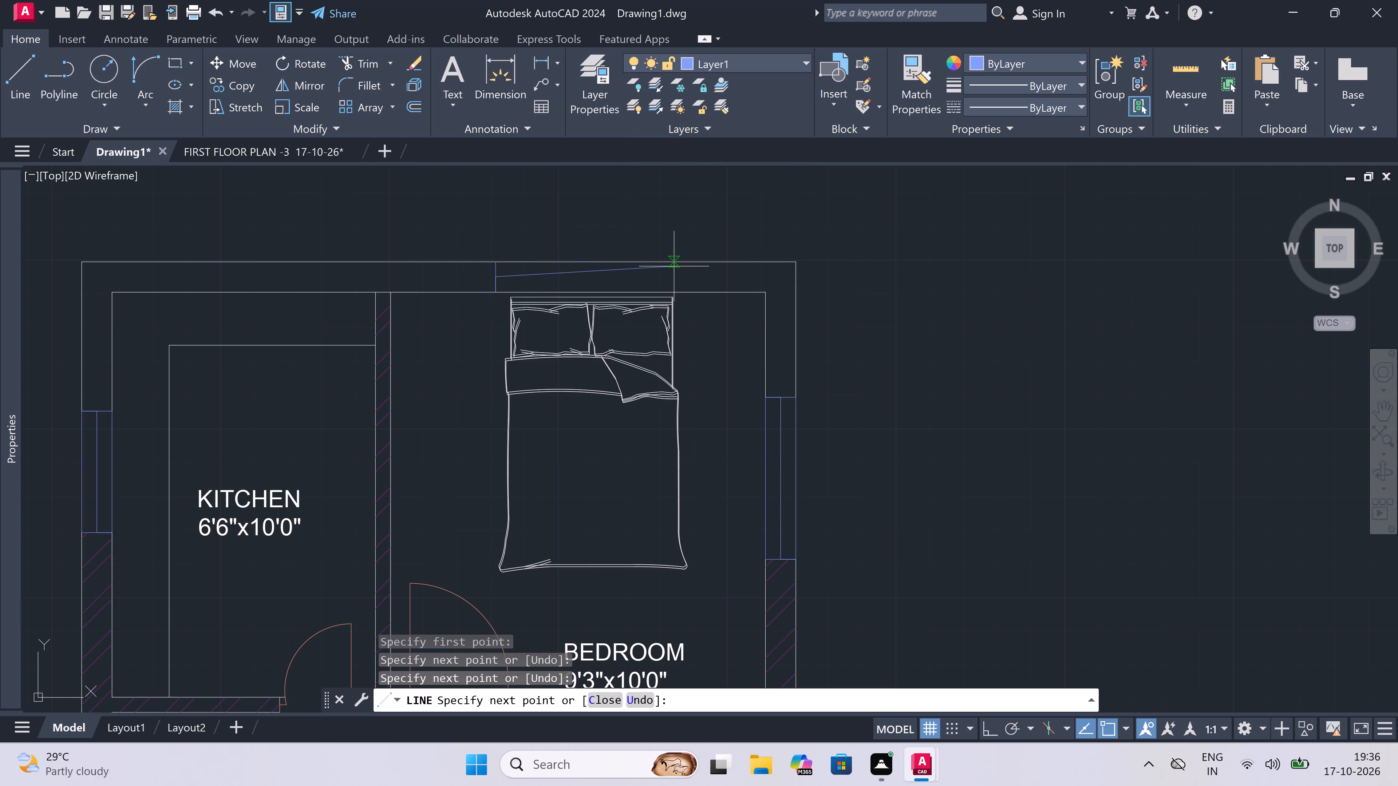
{"action": "key", "text": "F8"}
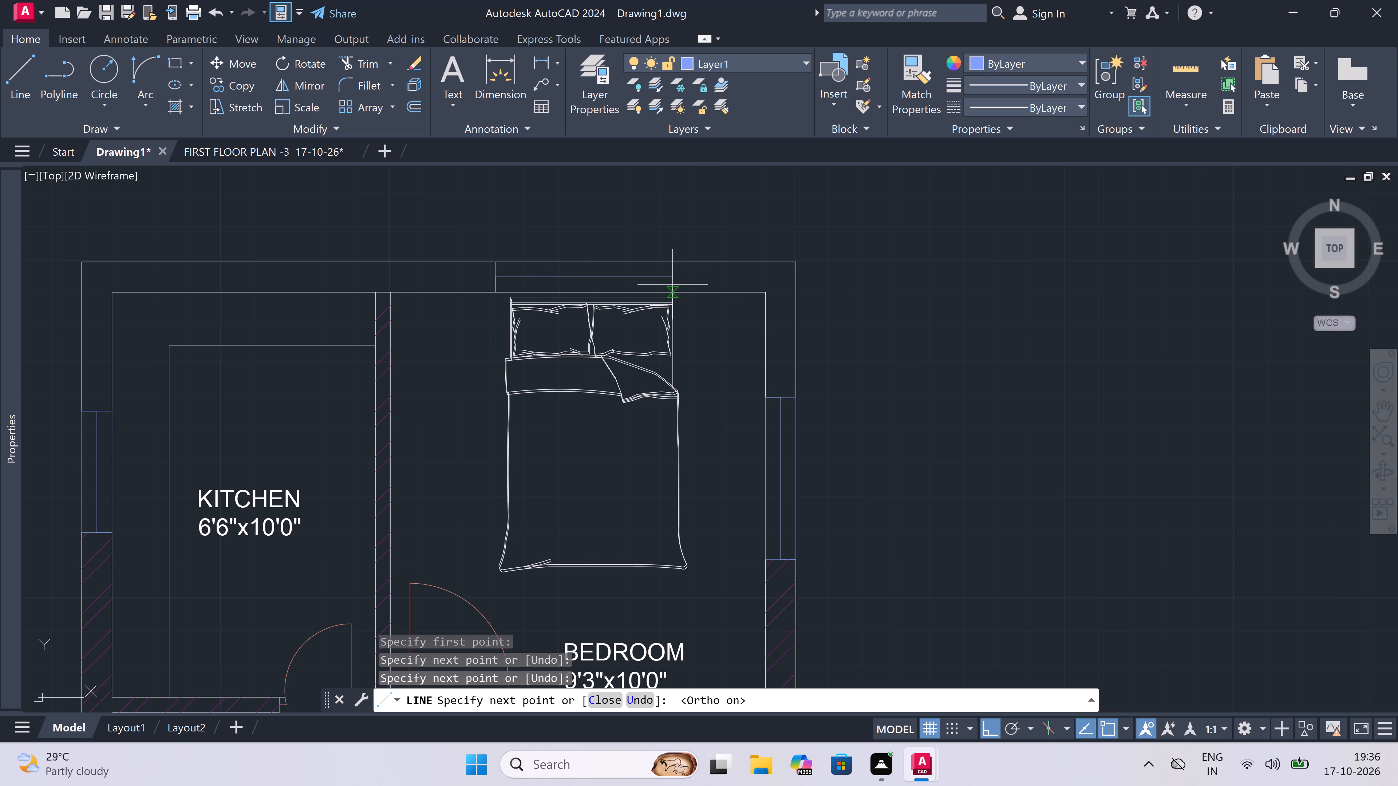
{"action": "key", "text": "4"}
{"action": "type", "text": "'"}
{"action": "key", "text": "space"}
{"action": "scroll", "coordinate": [661, 257], "scroll_direction": "up", "scroll_amount": 4}
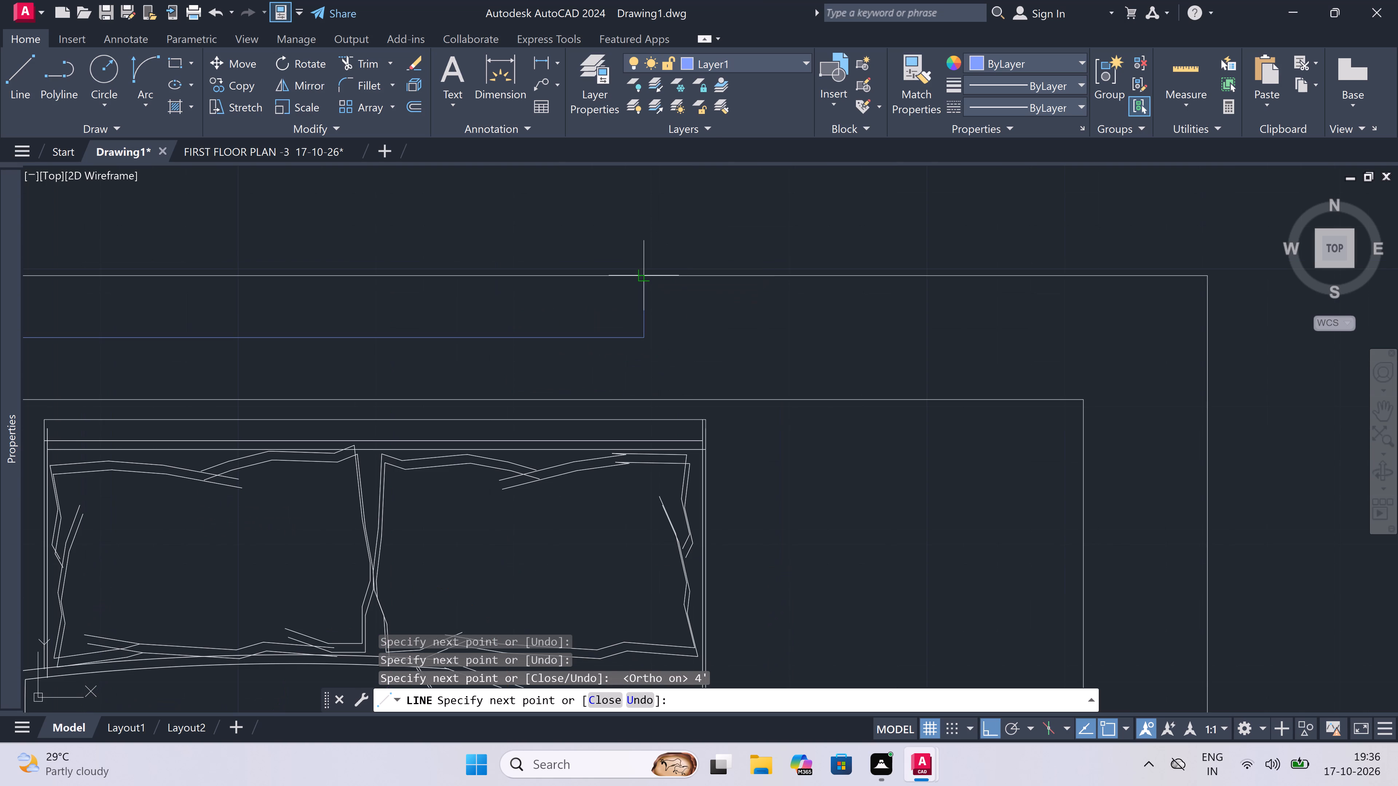
{"action": "left_click", "coordinate": [644, 275]}
{"action": "double_click", "coordinate": [648, 400]}
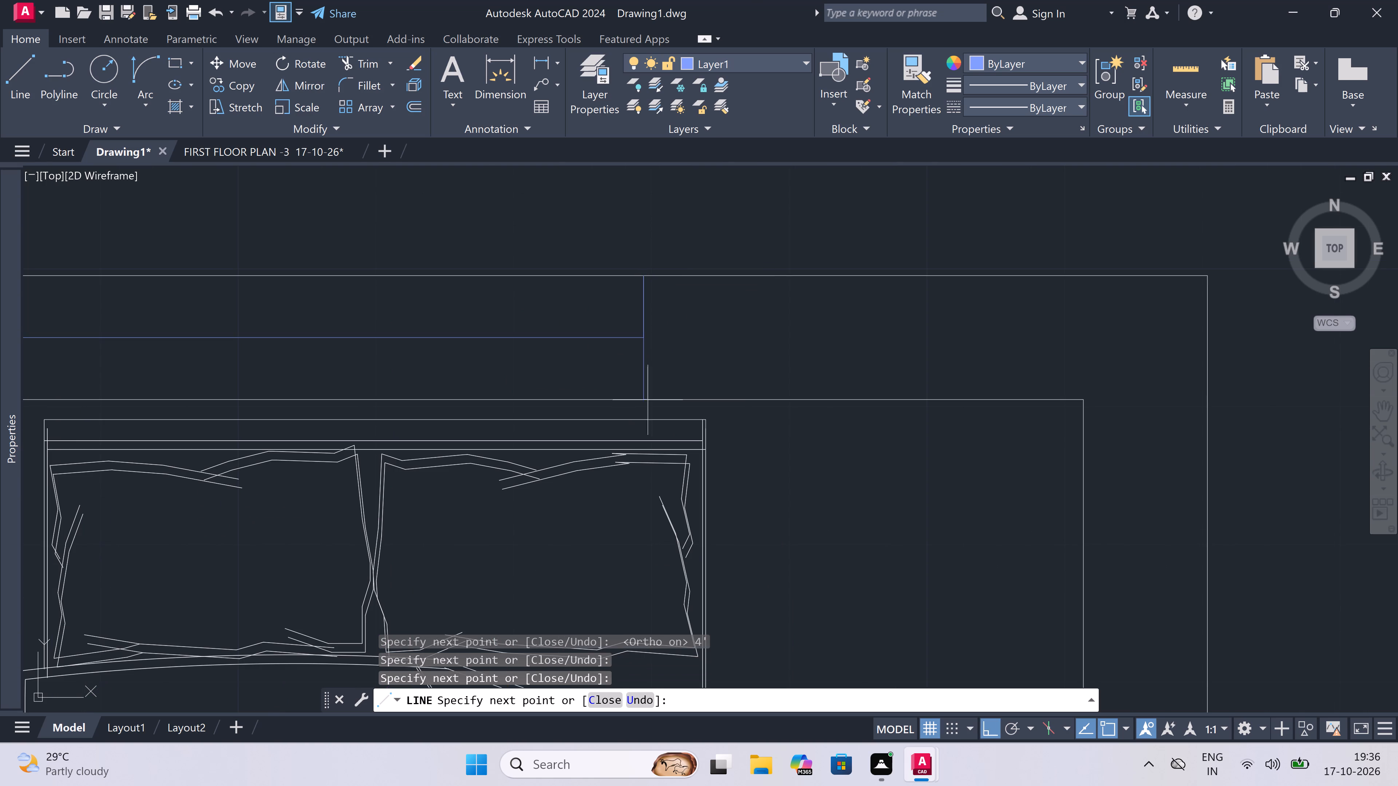
{"action": "key", "text": "Escape"}
Trim the inner and outer wall lines between the two jambs of the new north window.
{"action": "scroll", "coordinate": [743, 392], "scroll_direction": "down", "scroll_amount": 3}
{"action": "scroll", "coordinate": [663, 392], "scroll_direction": "up", "scroll_amount": 2}
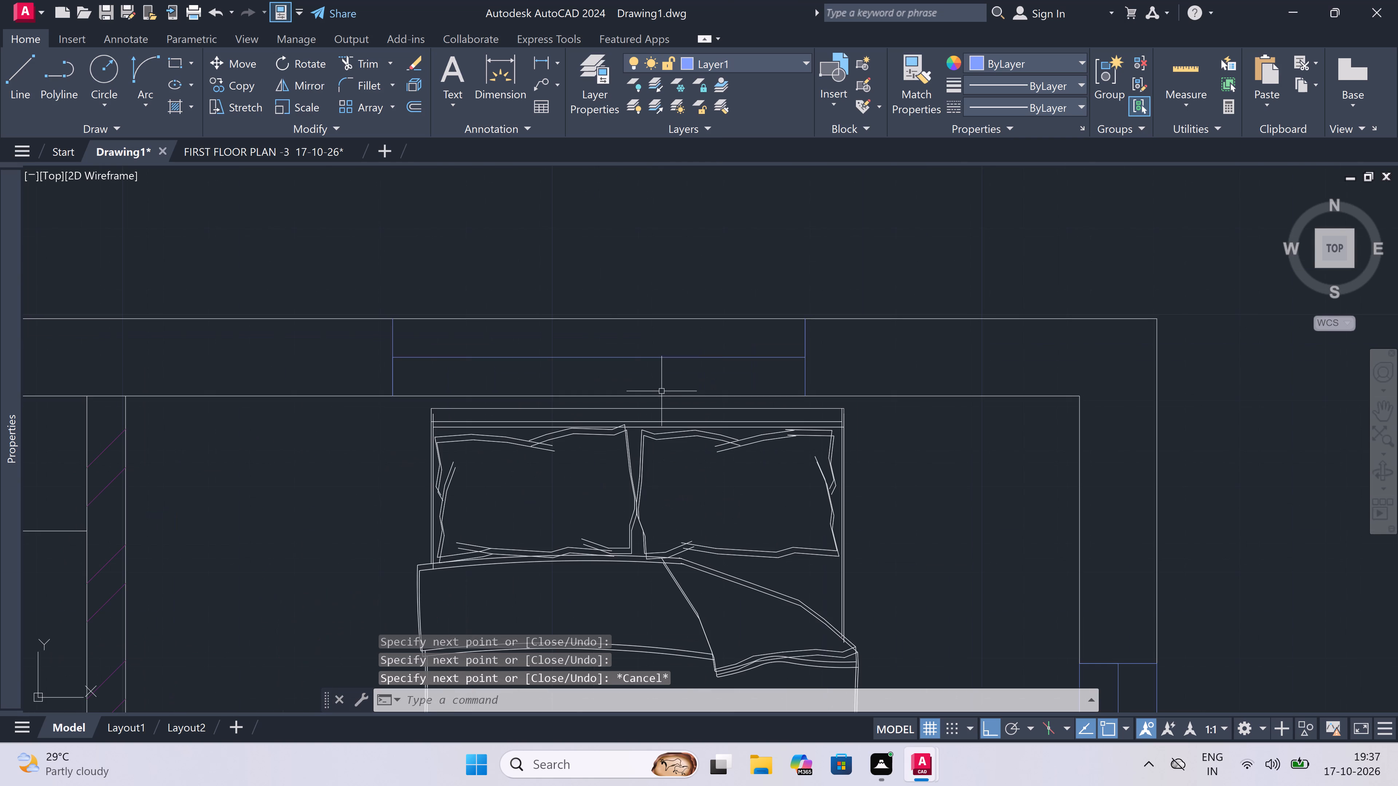
{"action": "key", "text": "t"}
{"action": "key", "text": "r"}
{"action": "key", "text": "space"}
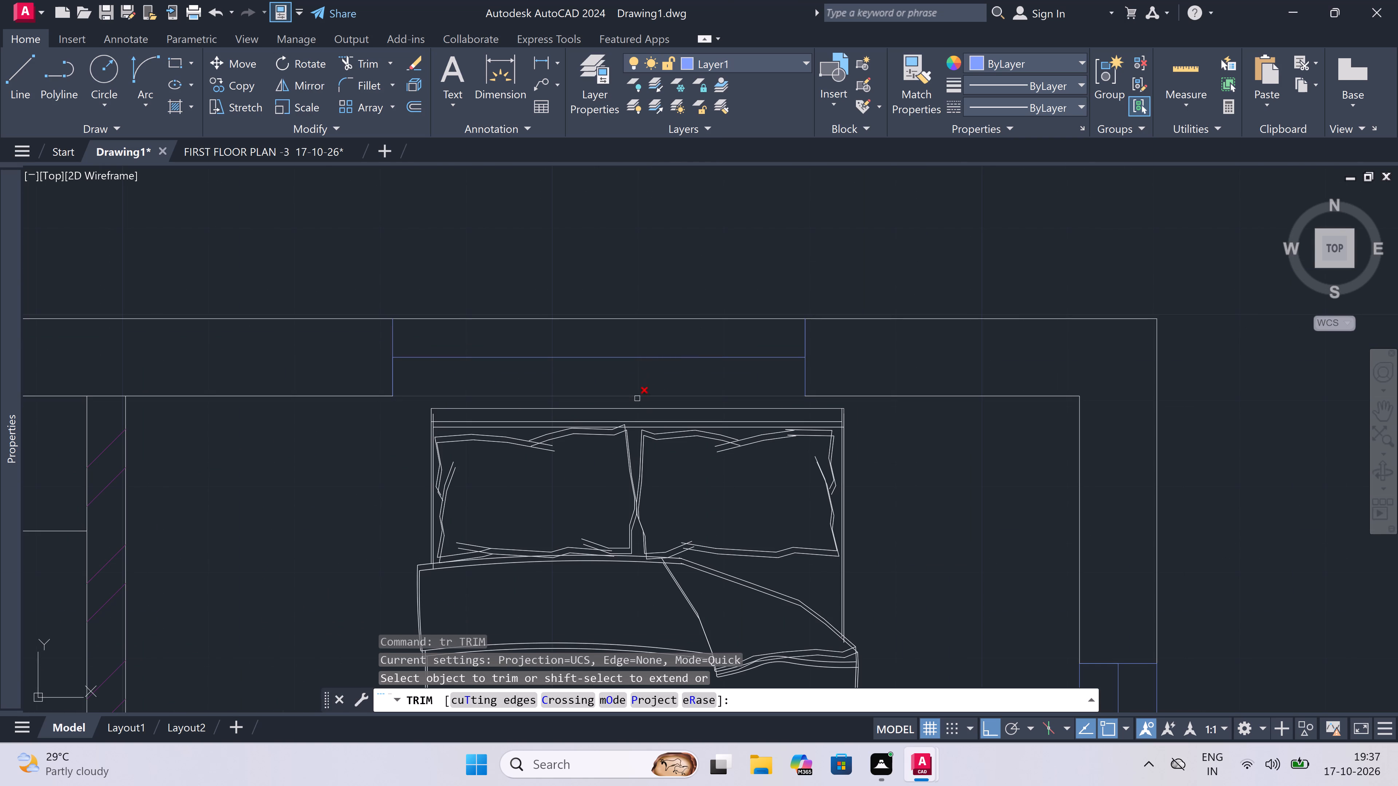
{"action": "double_click", "coordinate": [637, 398]}
{"action": "double_click", "coordinate": [612, 322]}
{"action": "double_click", "coordinate": [612, 307]}
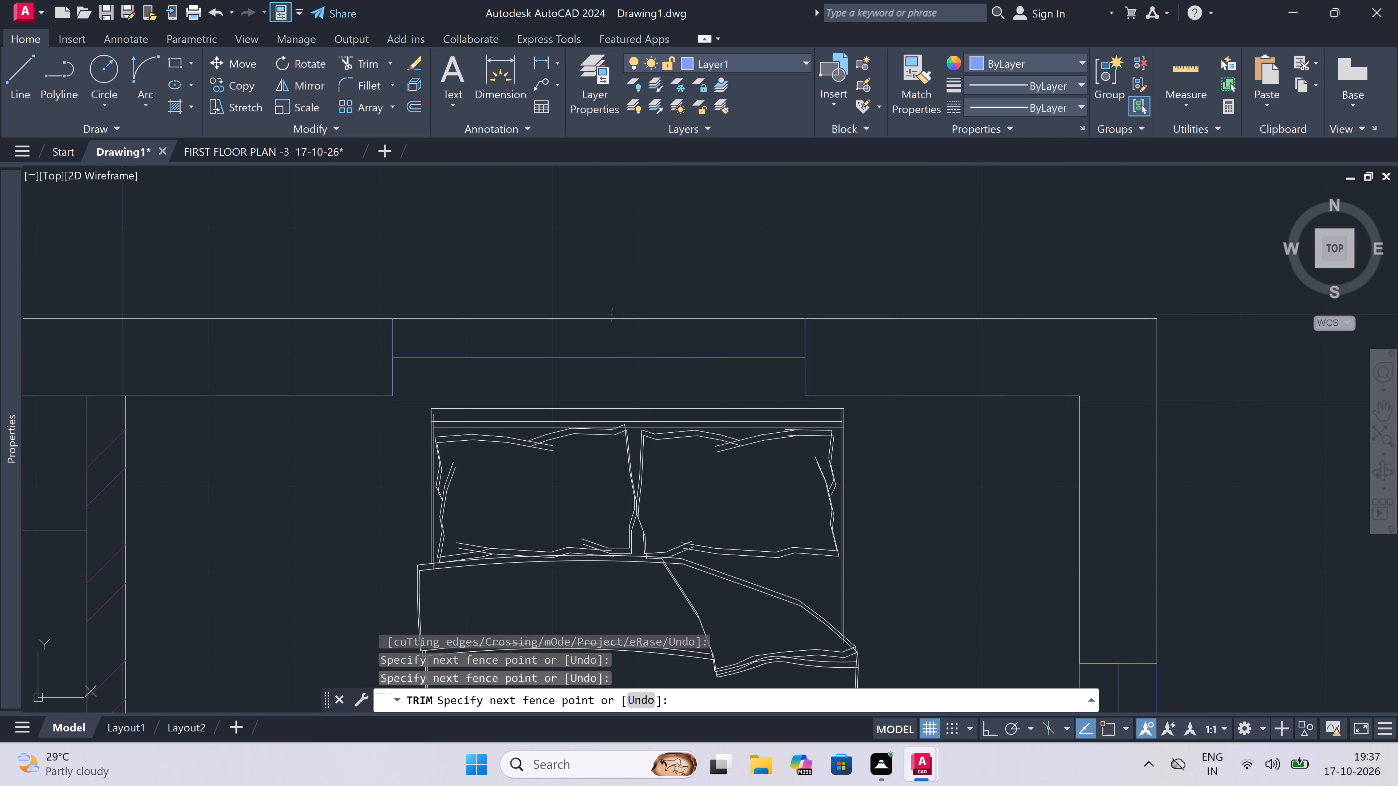
{"action": "key", "text": "Escape"}
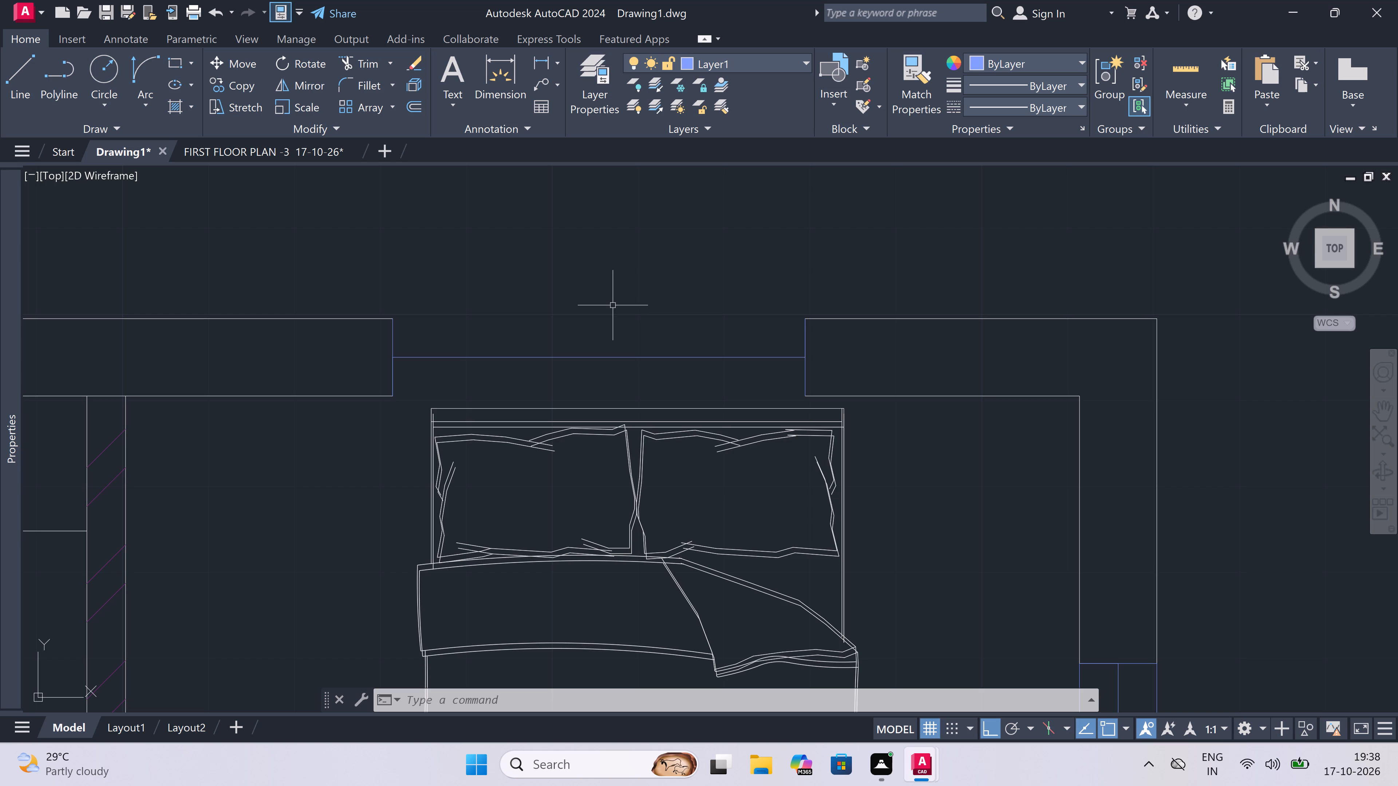
Draw the window's outer and inner edge lines on Layer1, from jamb to jamb along both wall faces.
{"action": "type", "text": "l"}
{"action": "key", "text": "space"}
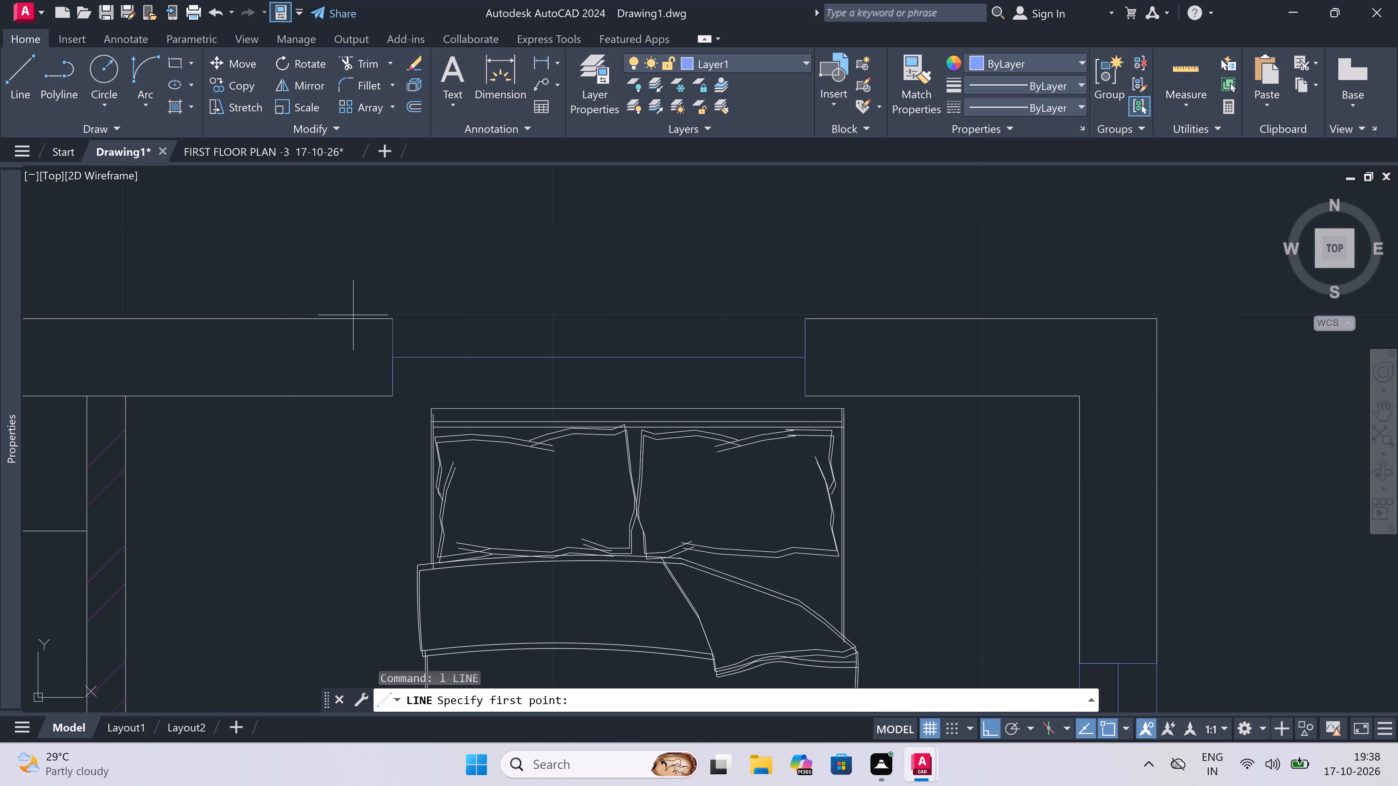
{"action": "left_click", "coordinate": [390, 314]}
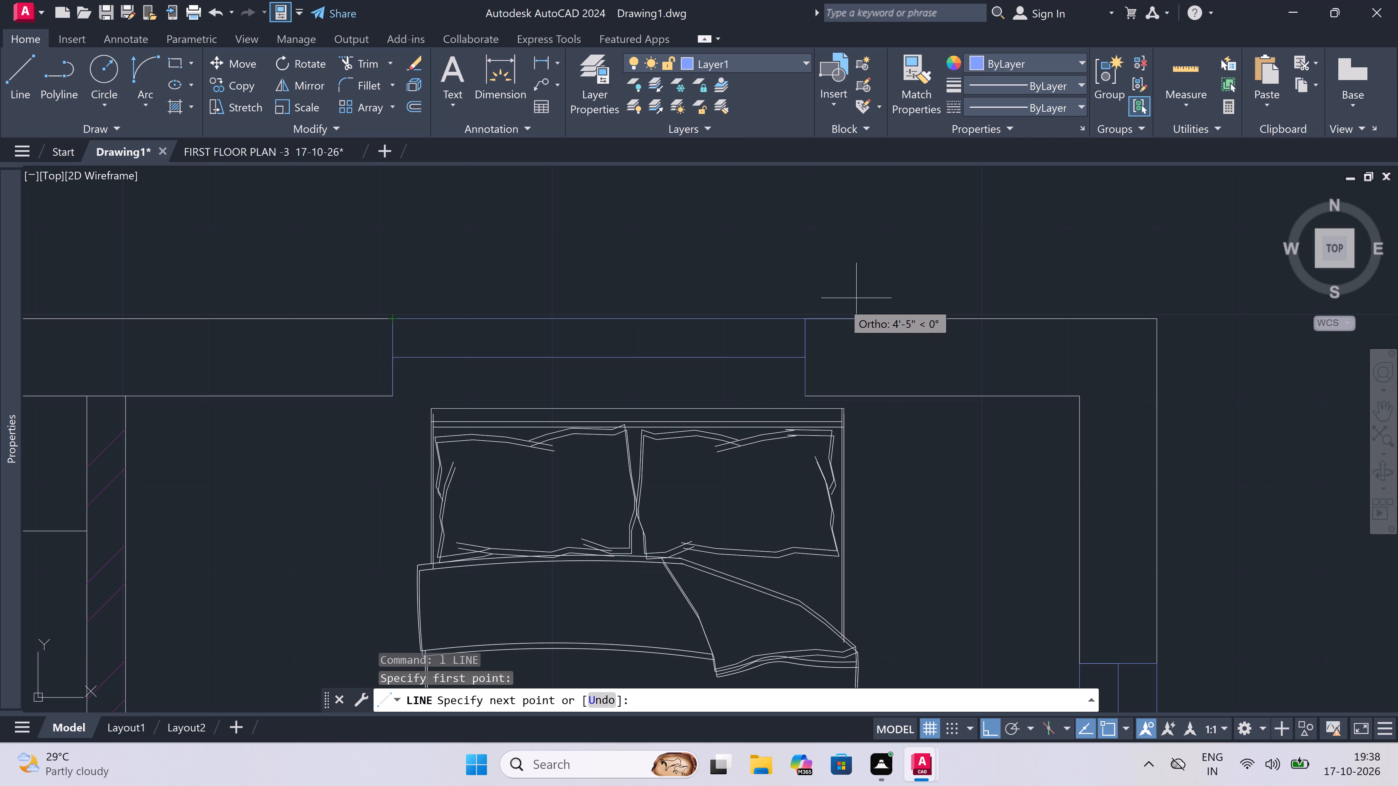
{"action": "left_click", "coordinate": [800, 317]}
{"action": "key", "text": "Escape"}
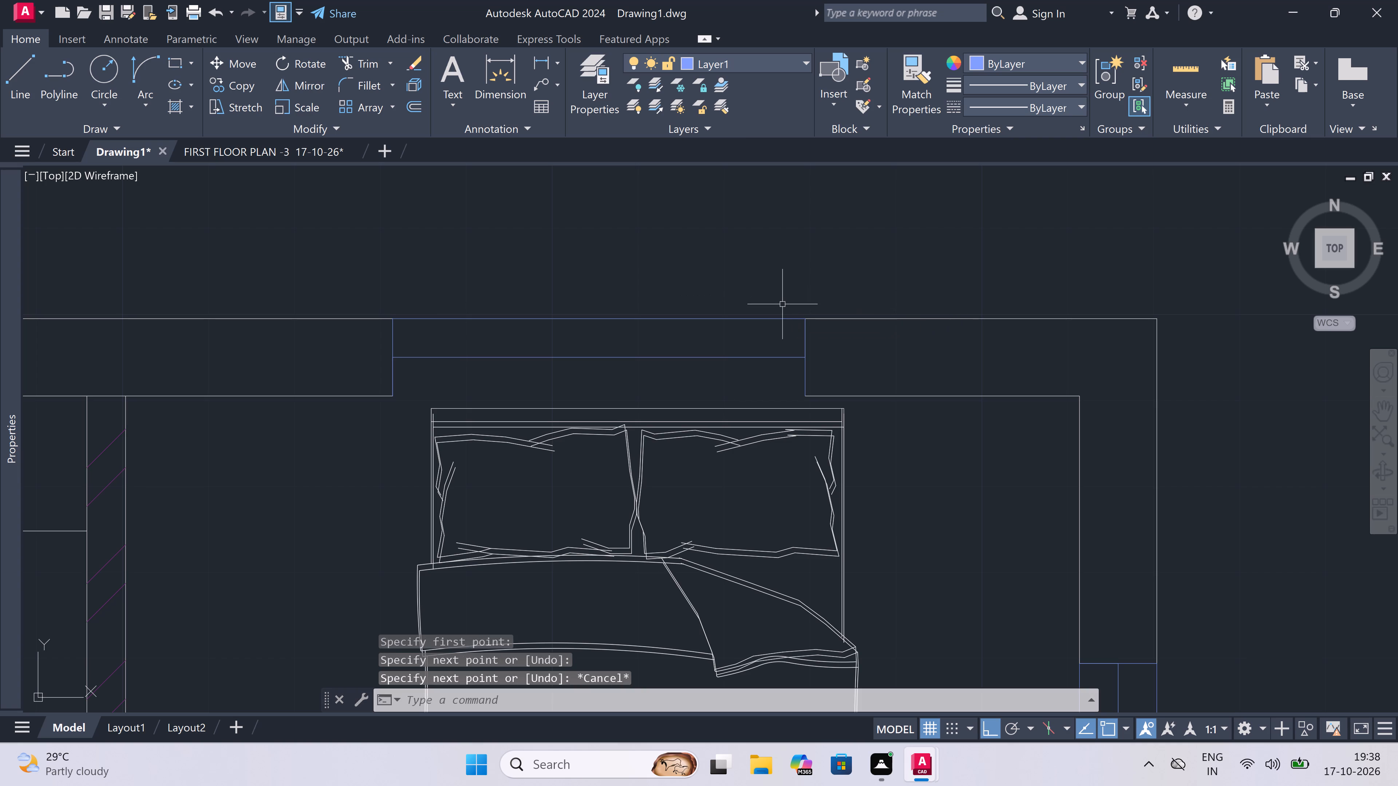
{"action": "key", "text": "space"}
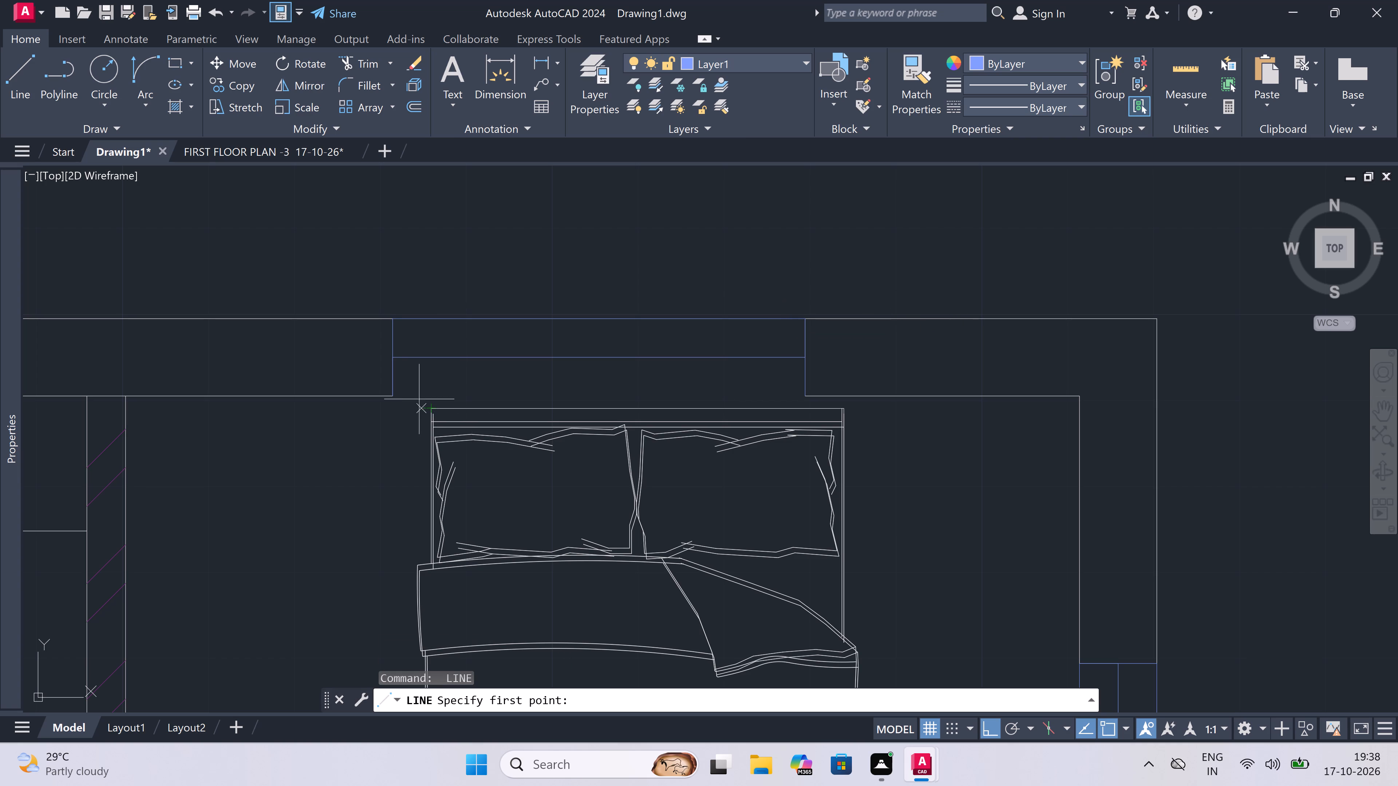
{"action": "left_click", "coordinate": [390, 395]}
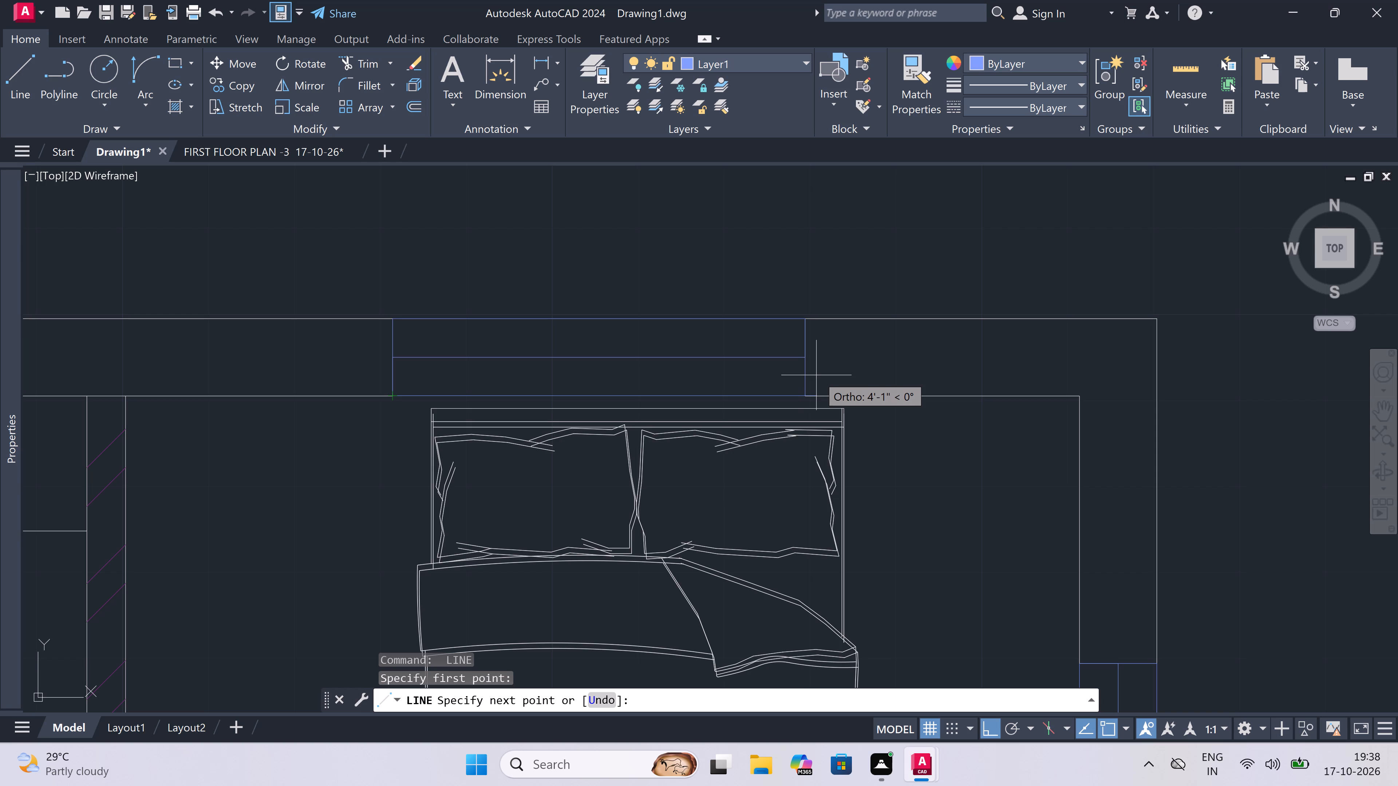
{"action": "left_click", "coordinate": [799, 398]}
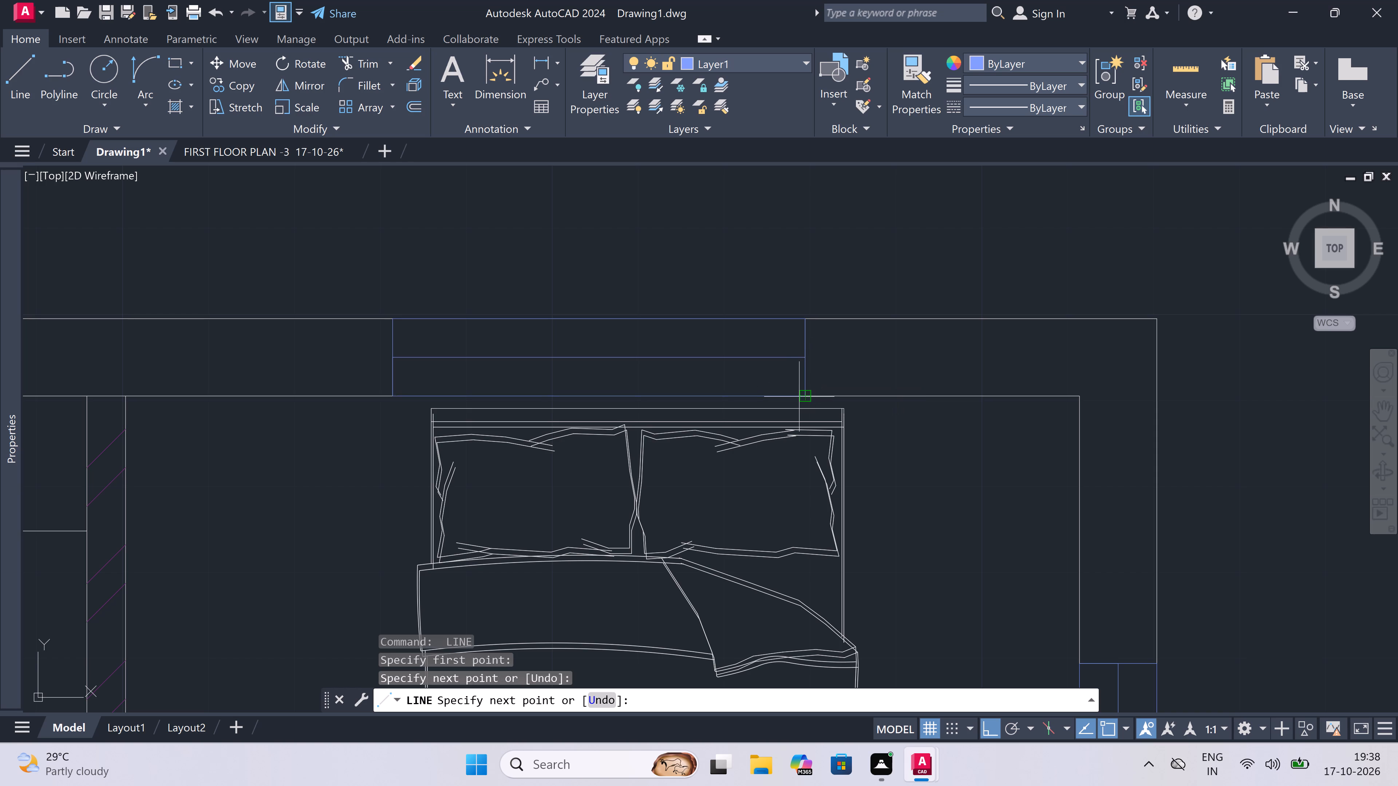
{"action": "key", "text": "Escape"}
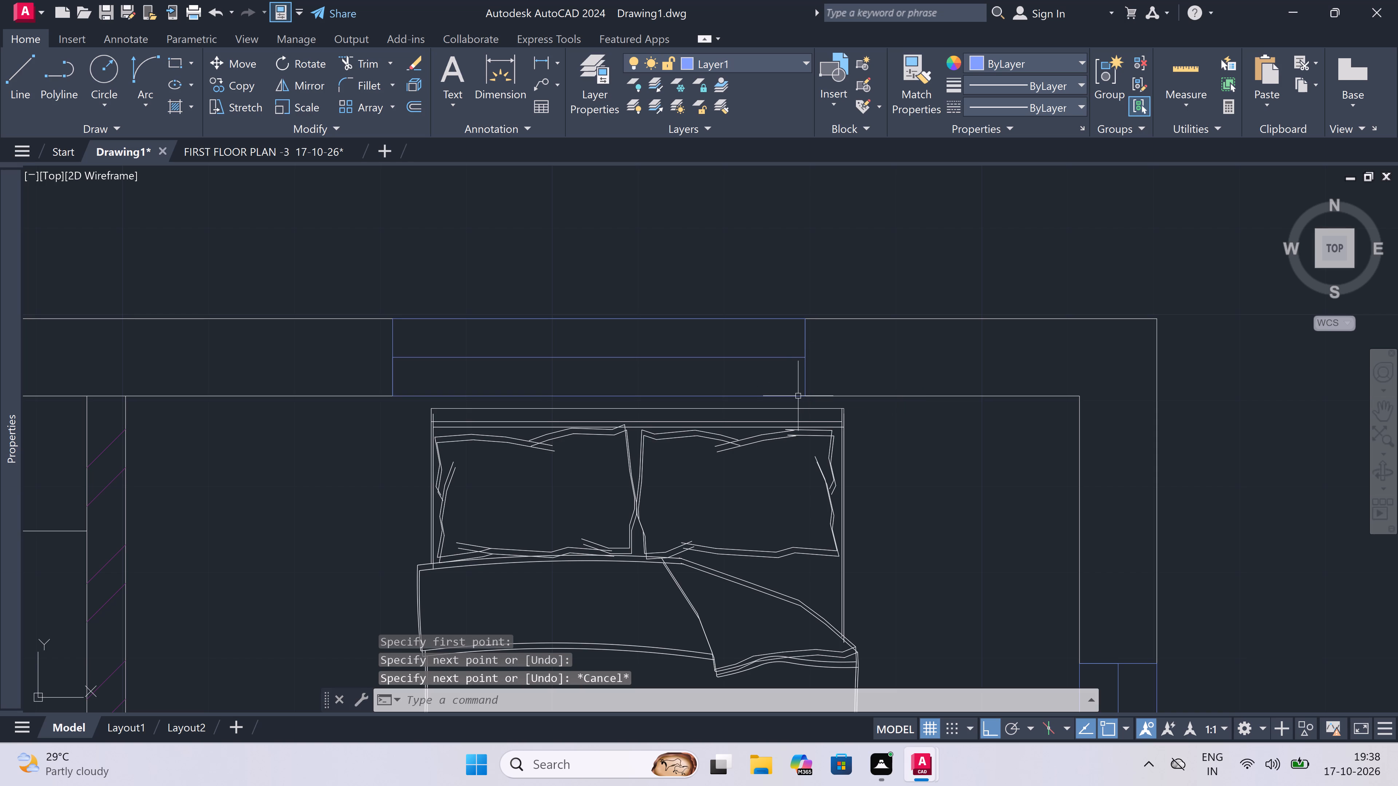
Hatch the top east plan's north wall sections on both sides of the new bedroom window with the current pattern.
{"action": "scroll", "coordinate": [880, 404], "scroll_direction": "up", "scroll_amount": 4}
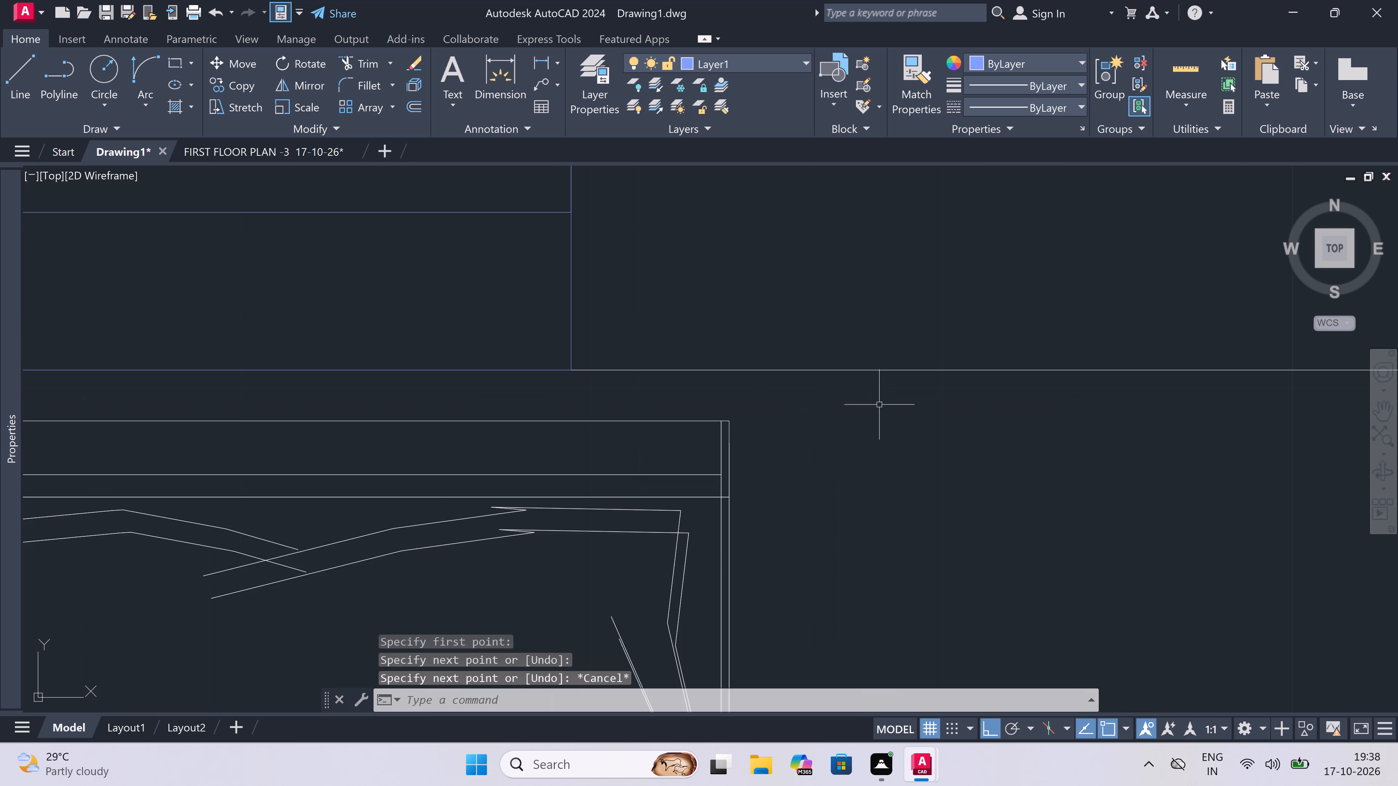
{"action": "scroll", "coordinate": [718, 362], "scroll_direction": "down", "scroll_amount": 5}
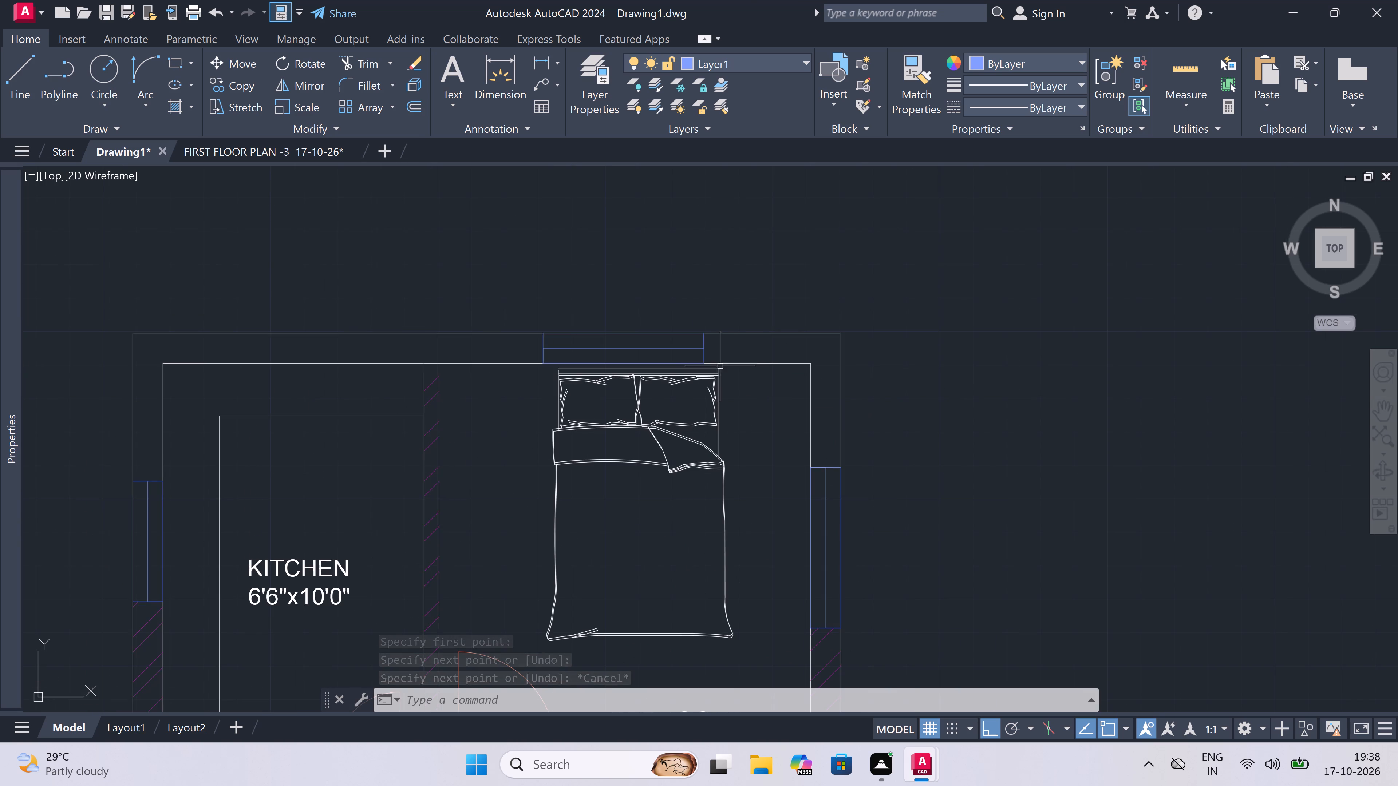
{"action": "type", "text": "h"}
{"action": "key", "text": "space"}
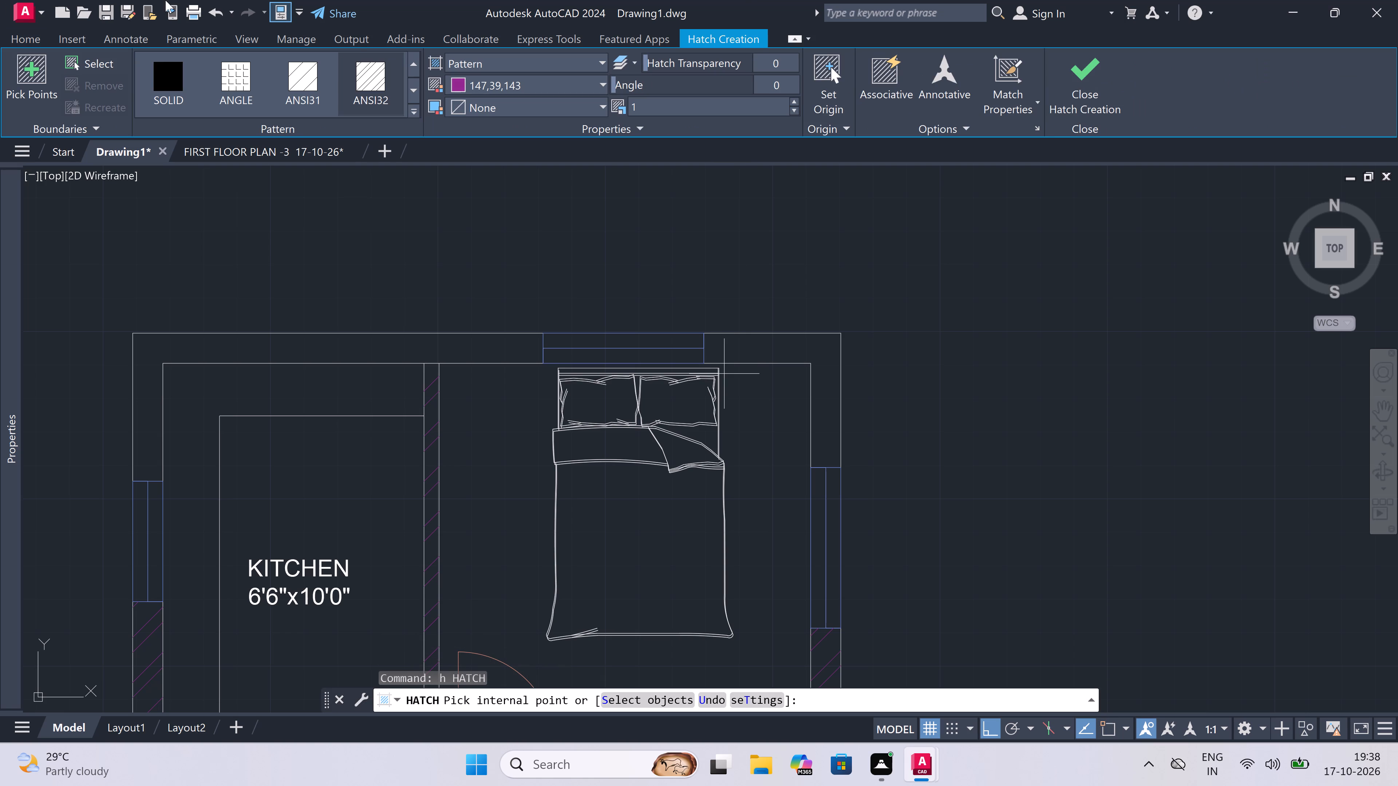
{"action": "left_click", "coordinate": [367, 71]}
{"action": "left_click", "coordinate": [392, 353]}
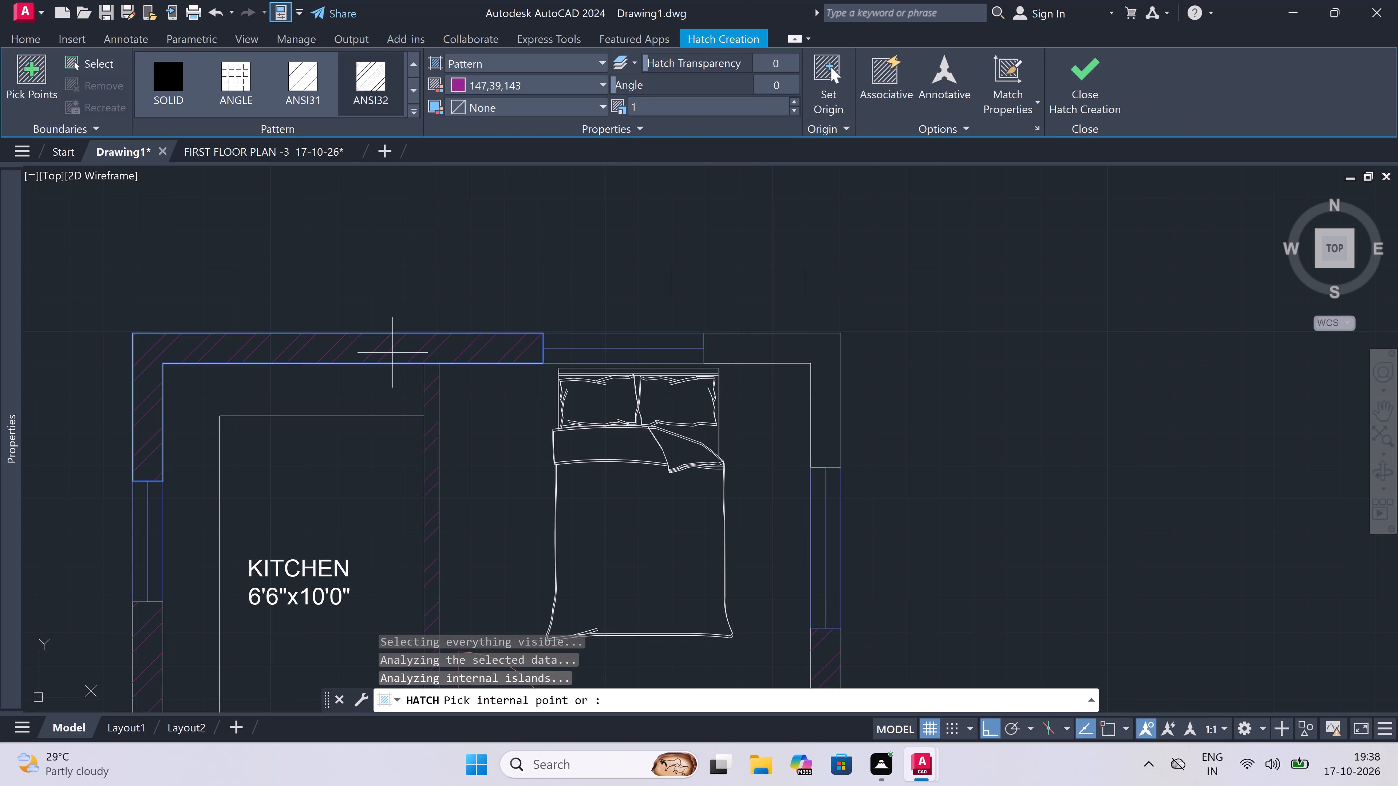
{"action": "left_click", "coordinate": [799, 343]}
{"action": "scroll", "coordinate": [588, 314], "scroll_direction": "down", "scroll_amount": 4}
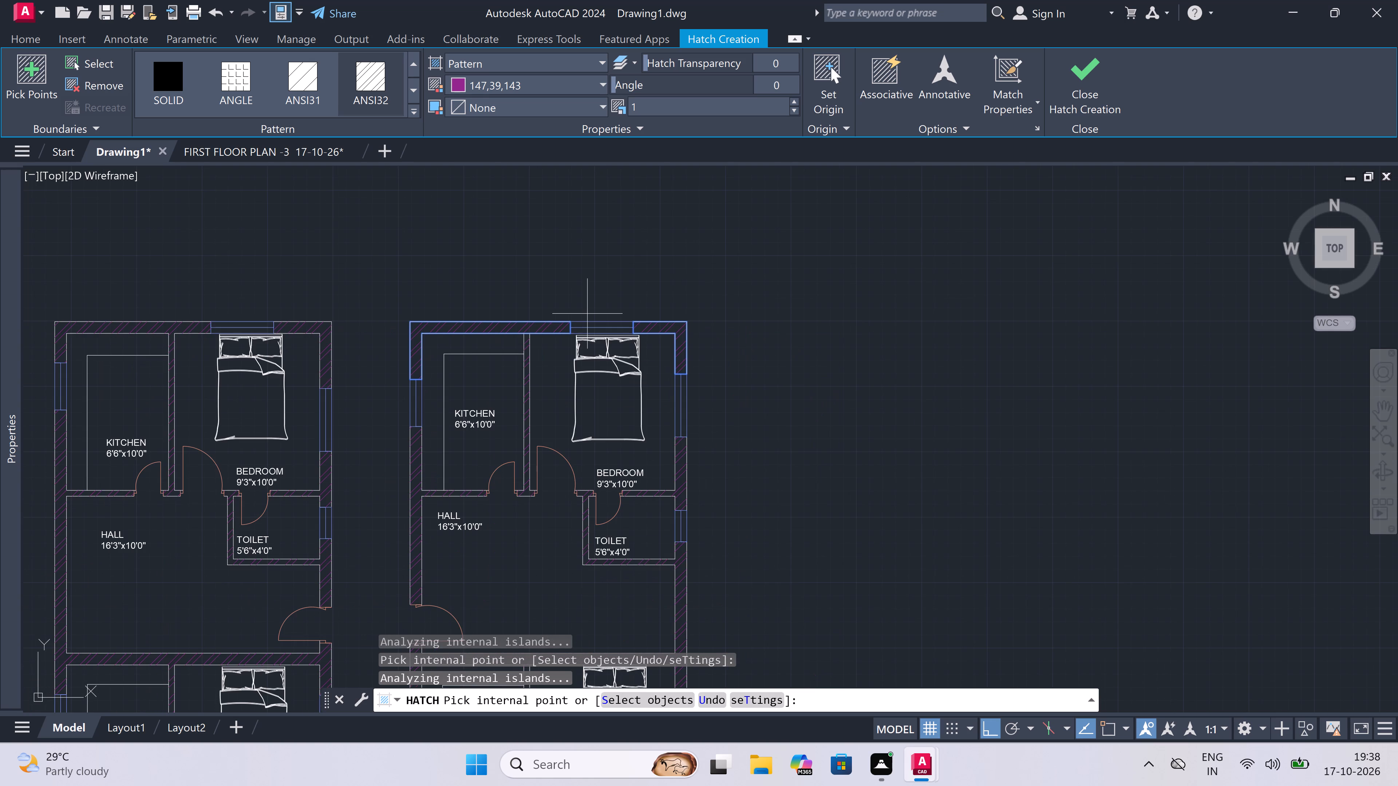
{"action": "key", "text": "Escape"}
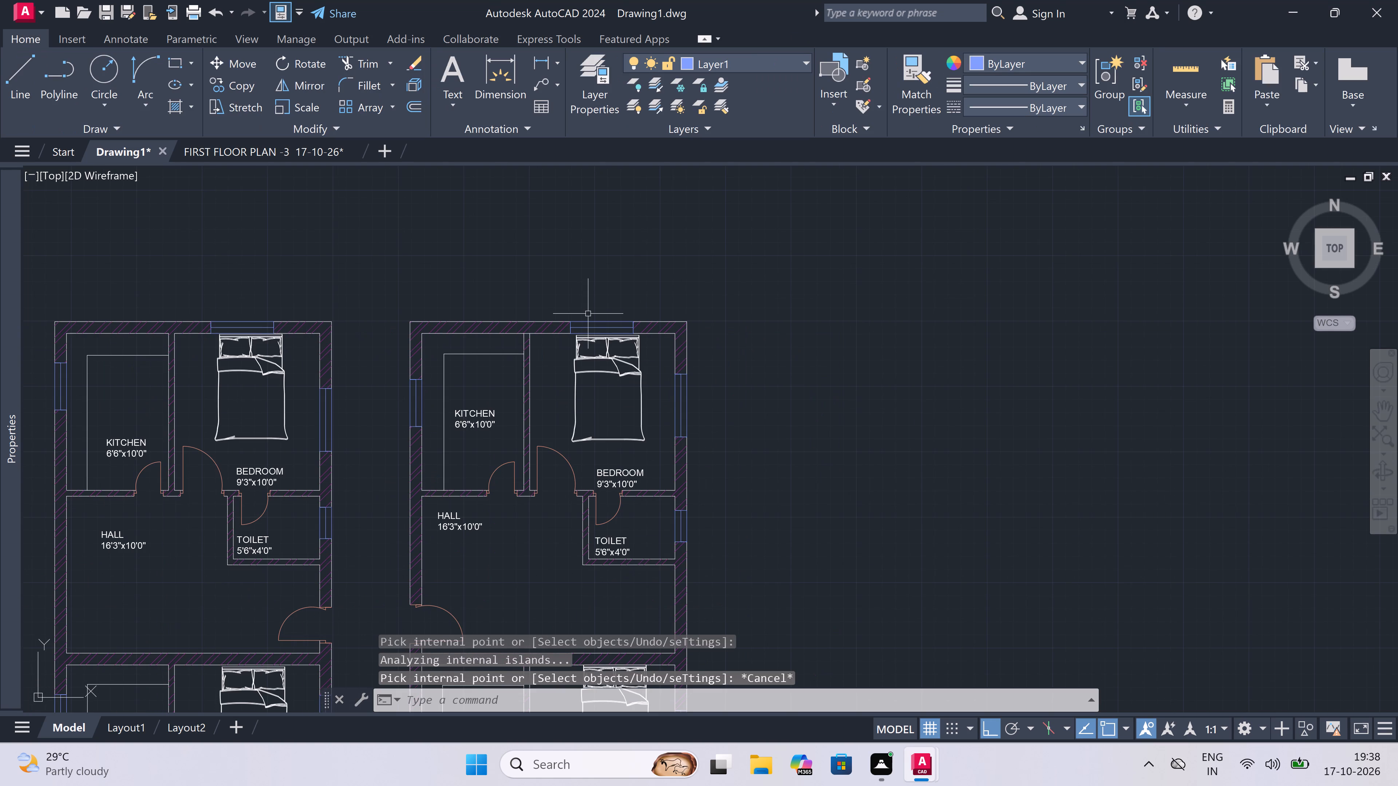
Move the top west plan's HALL label east, close to the toilet wall, with Ortho off.
{"action": "scroll", "coordinate": [588, 315], "scroll_direction": "down", "scroll_amount": 2}
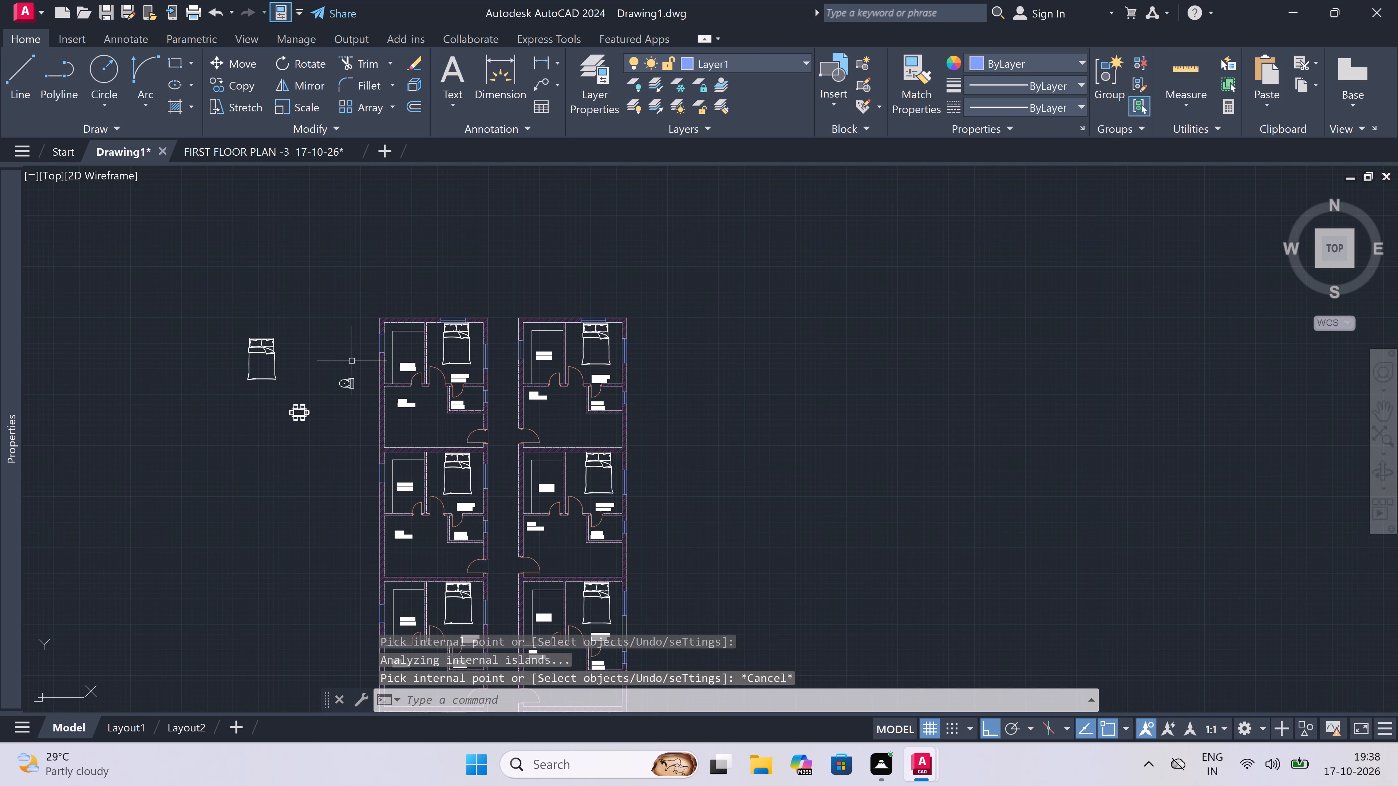
{"action": "scroll", "coordinate": [343, 384], "scroll_direction": "up", "scroll_amount": 2}
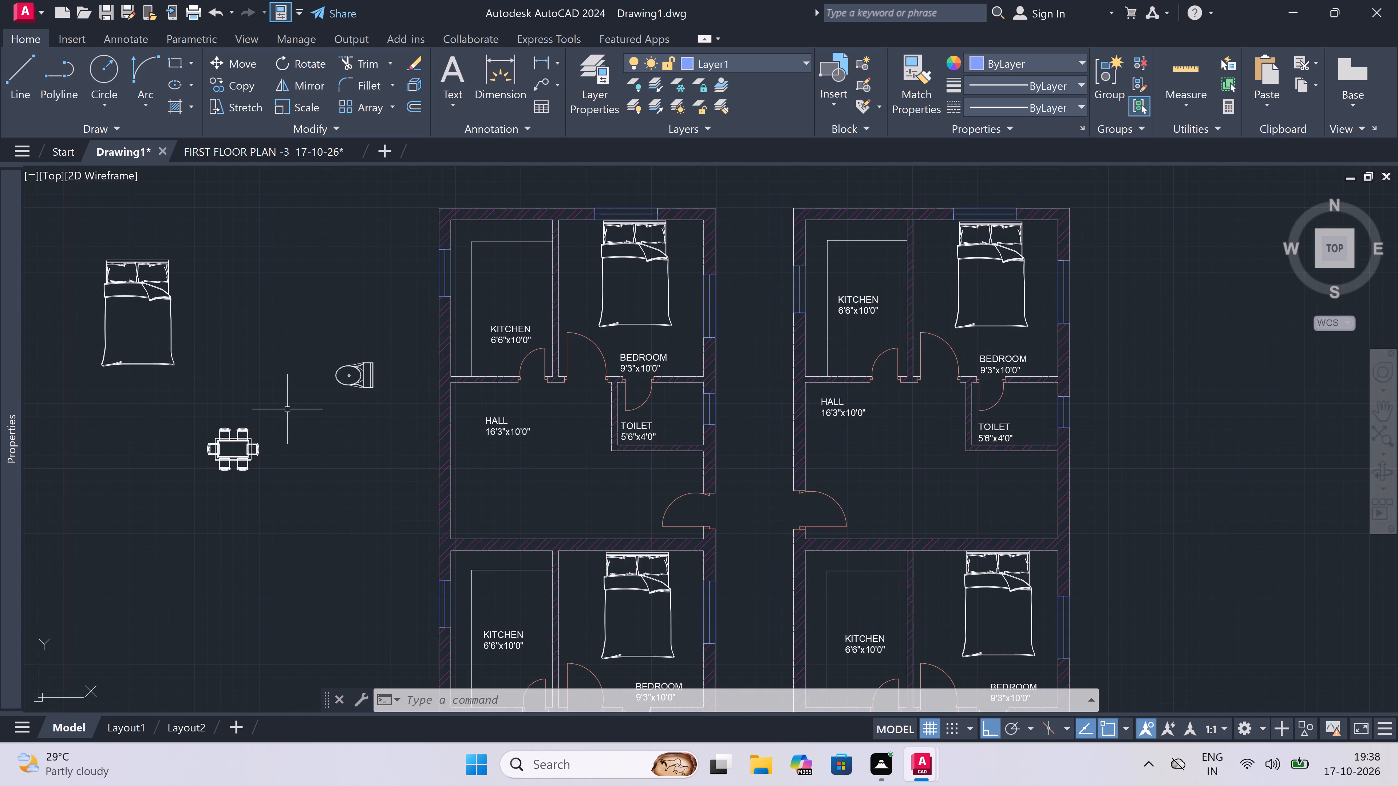
{"action": "scroll", "coordinate": [287, 409], "scroll_direction": "down", "scroll_amount": 1}
{"action": "scroll", "coordinate": [287, 409], "scroll_direction": "up", "scroll_amount": 1}
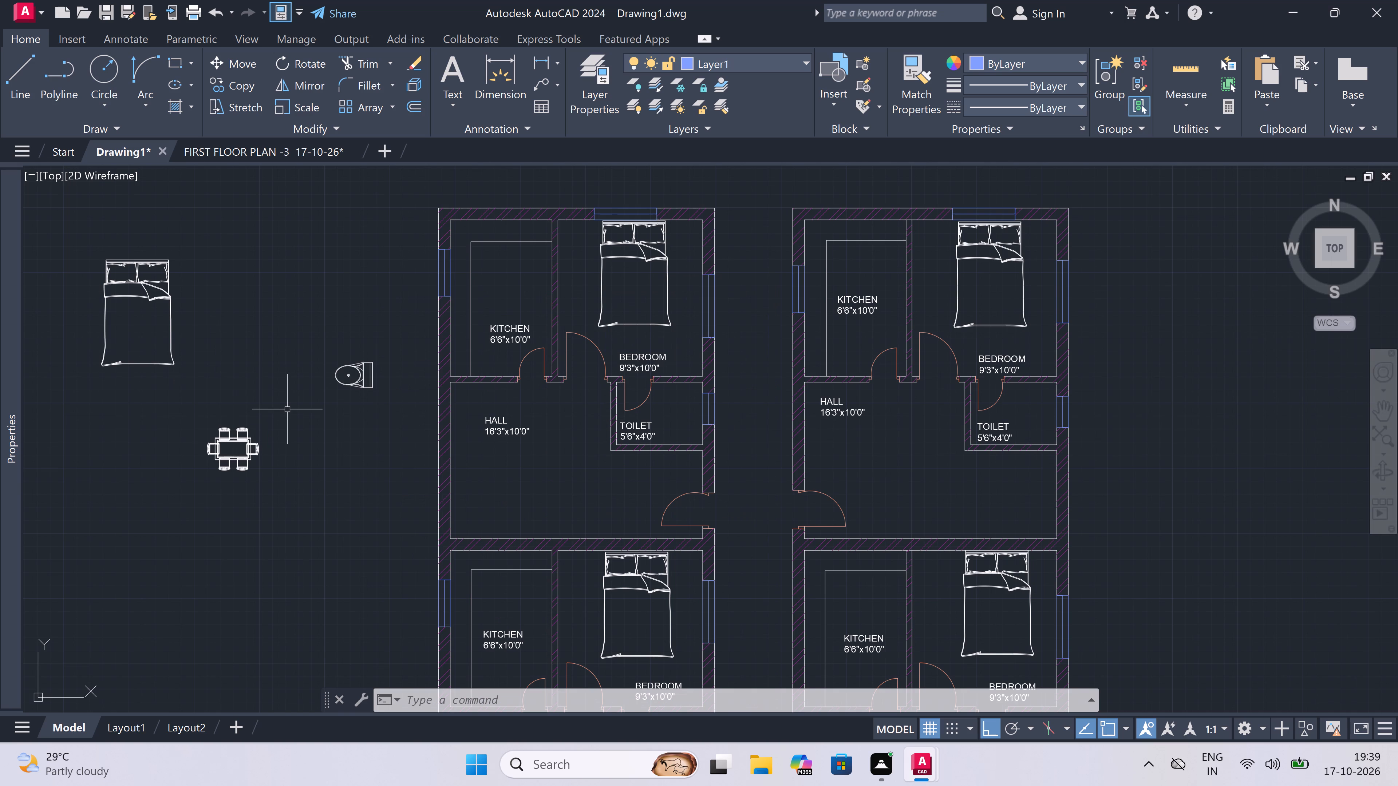
{"action": "scroll", "coordinate": [287, 409], "scroll_direction": "down", "scroll_amount": 1}
{"action": "scroll", "coordinate": [287, 409], "scroll_direction": "up", "scroll_amount": 1}
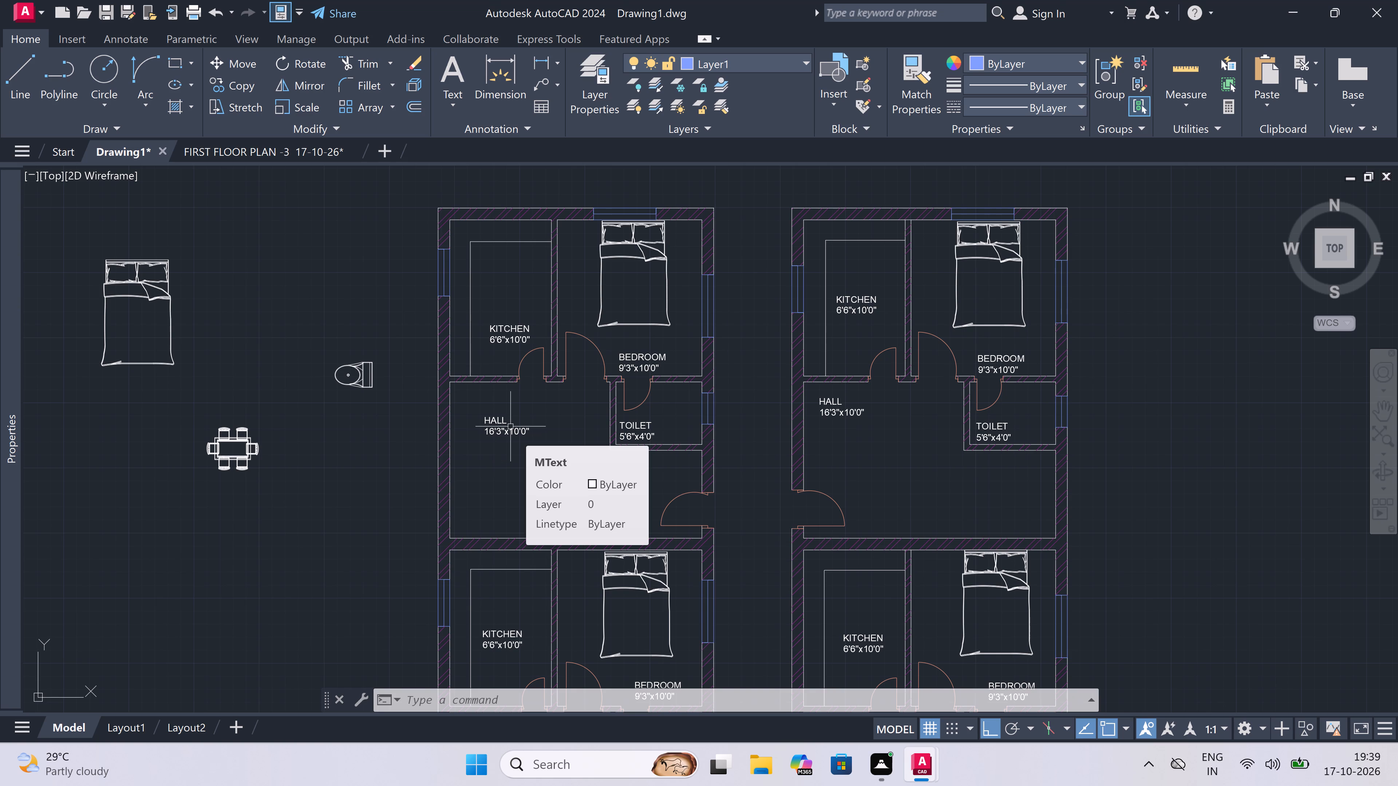
{"action": "scroll", "coordinate": [510, 426], "scroll_direction": "up", "scroll_amount": 1}
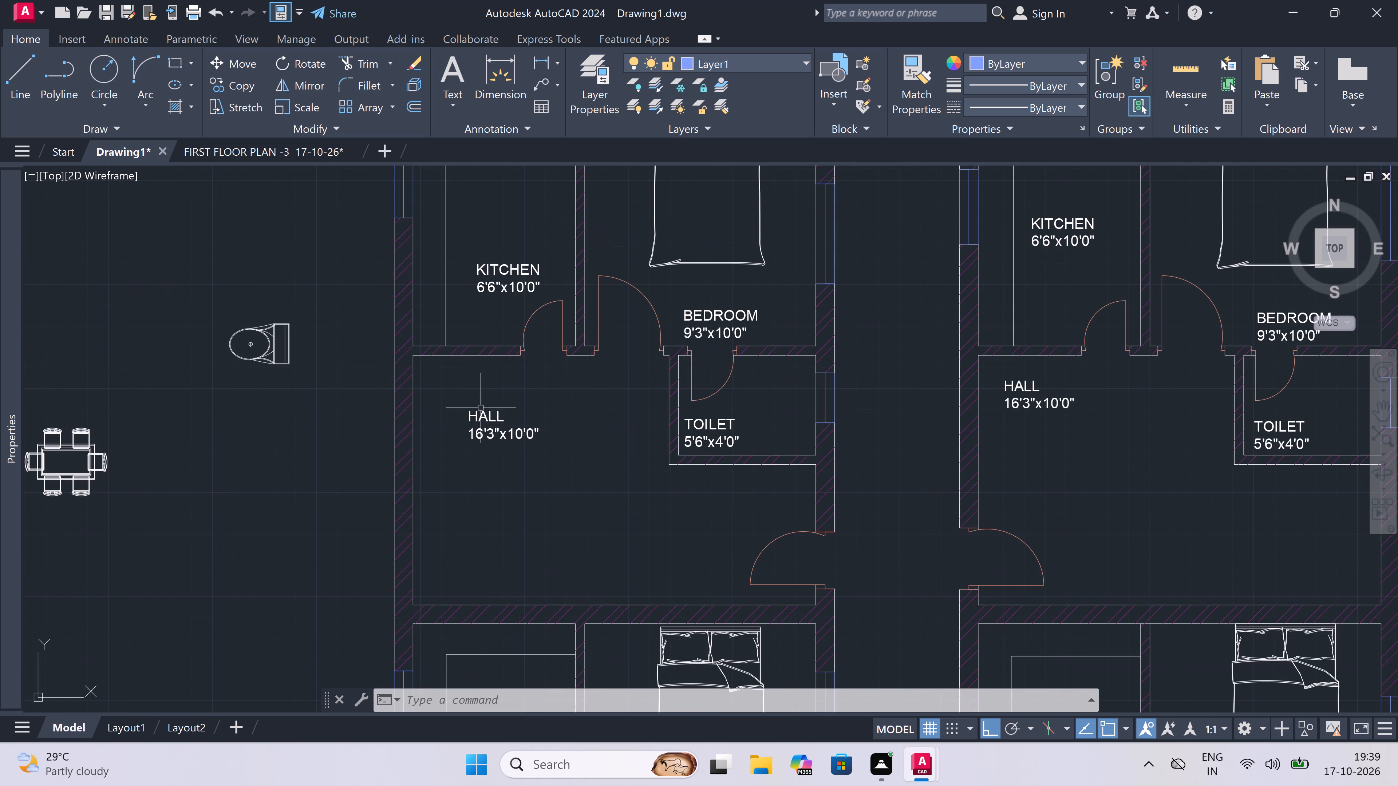
{"action": "left_click", "coordinate": [479, 413]}
{"action": "left_click", "coordinate": [471, 408]}
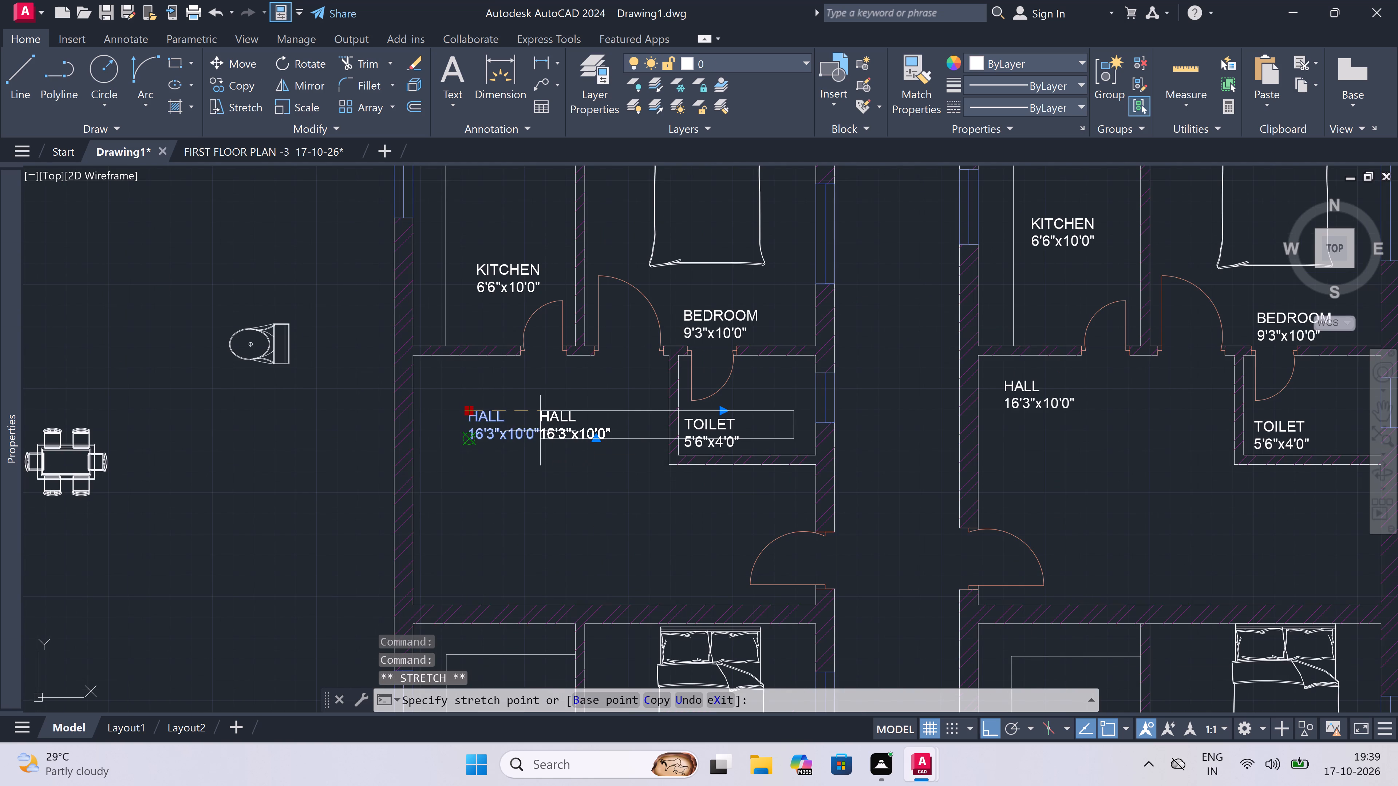
{"action": "left_click", "coordinate": [540, 430]}
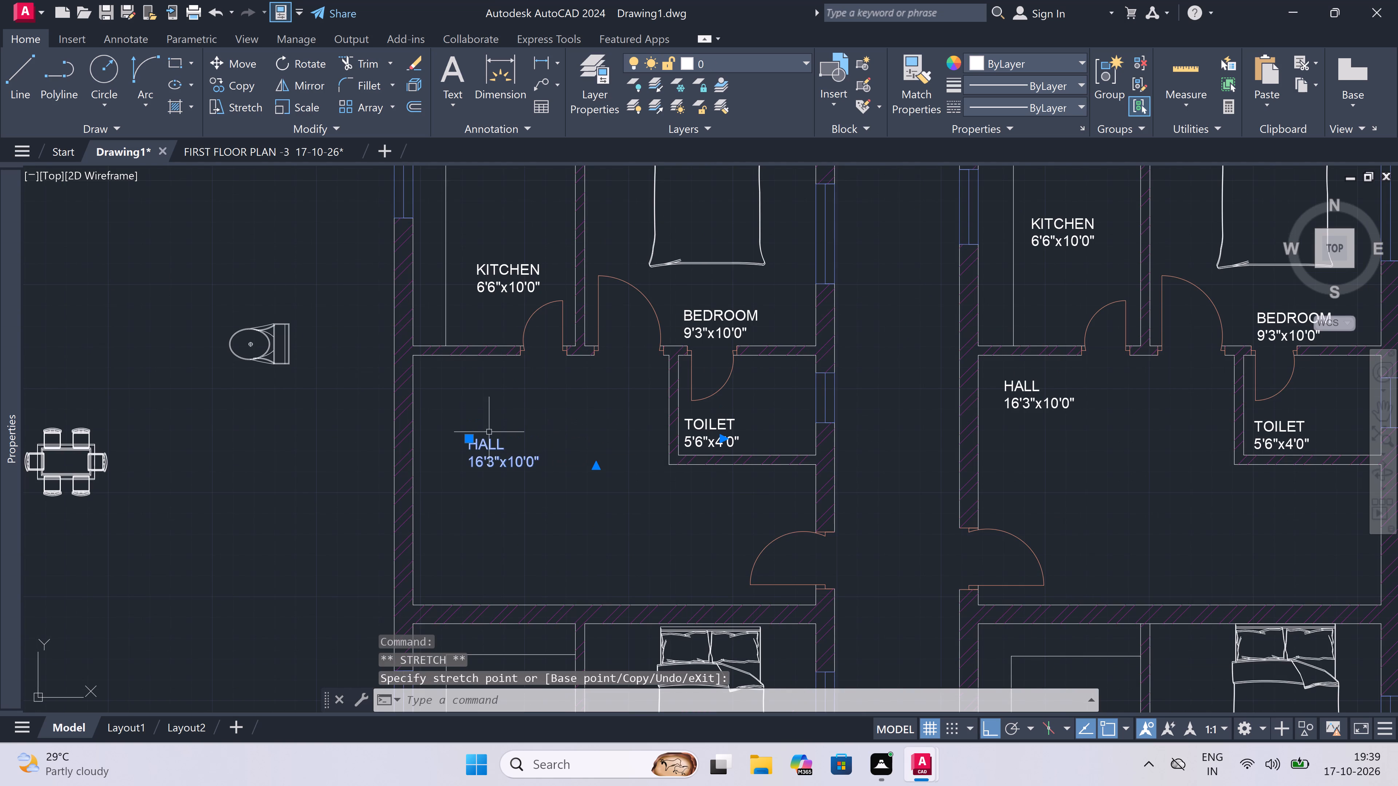
{"action": "left_click", "coordinate": [469, 436]}
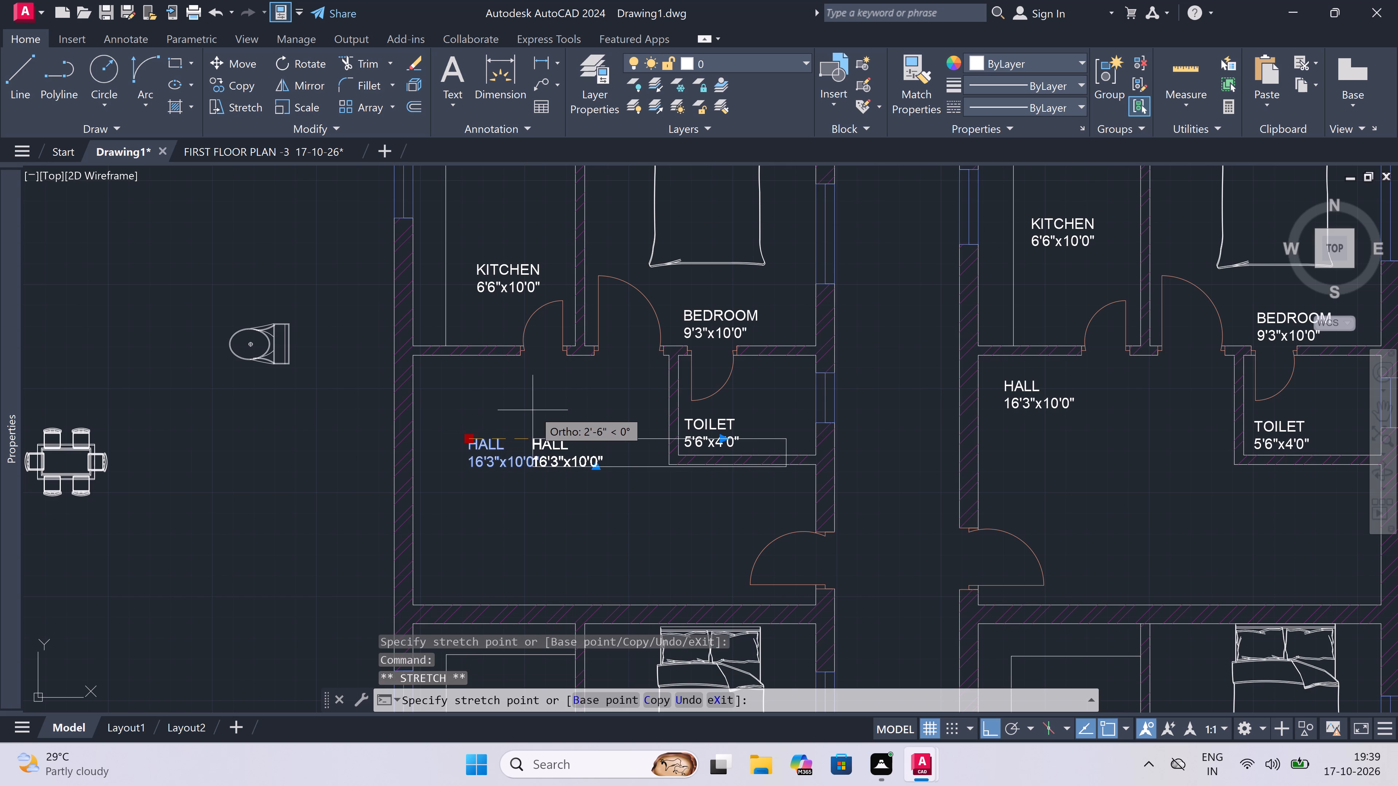
{"action": "key", "text": "F8"}
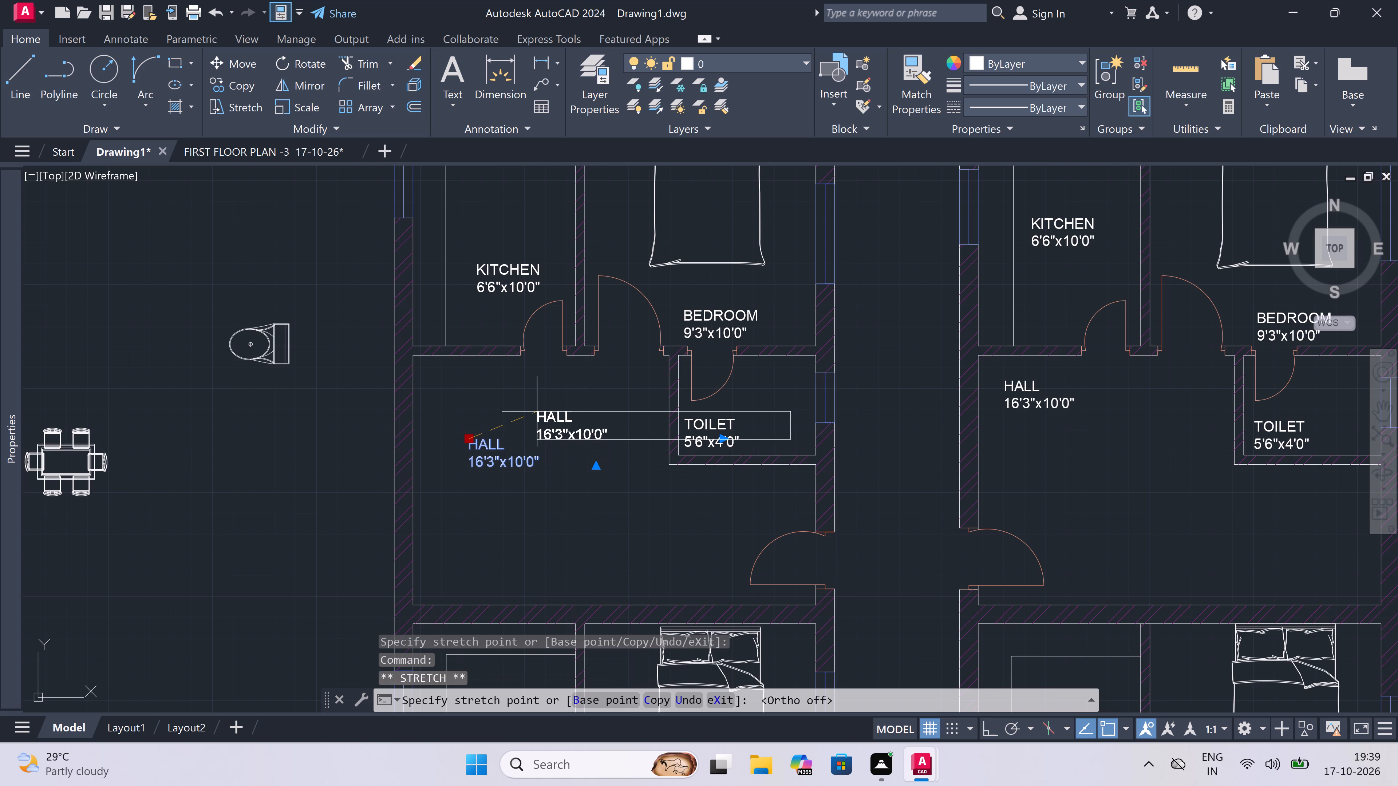
{"action": "left_click", "coordinate": [554, 422]}
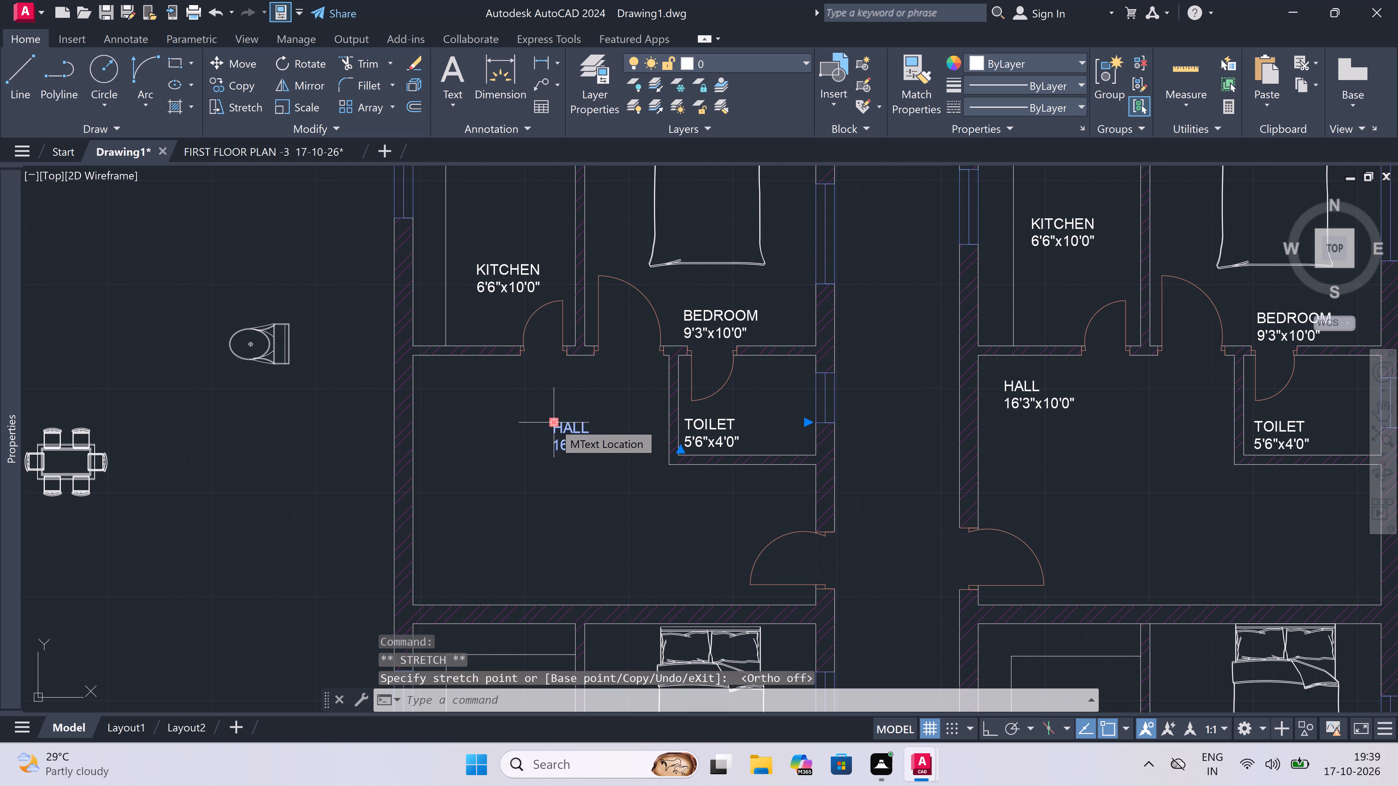
{"action": "key", "text": "Escape"}
Scale the loose dining table west of the plans down freehand to about two-thirds of its size, from its centre.
{"action": "scroll", "coordinate": [553, 422], "scroll_direction": "down", "scroll_amount": 2}
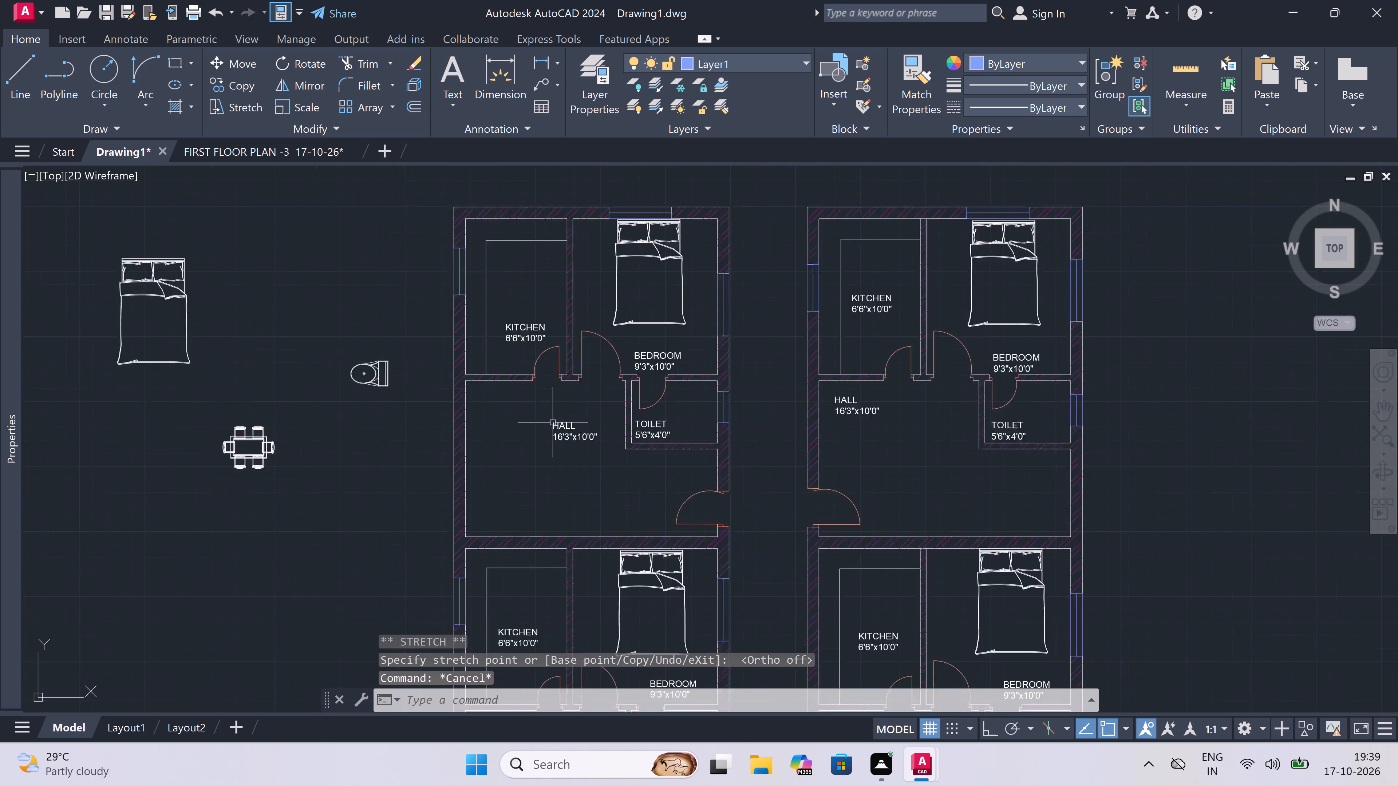
{"action": "scroll", "coordinate": [399, 426], "scroll_direction": "up", "scroll_amount": 1}
{"action": "left_click", "coordinate": [396, 411]}
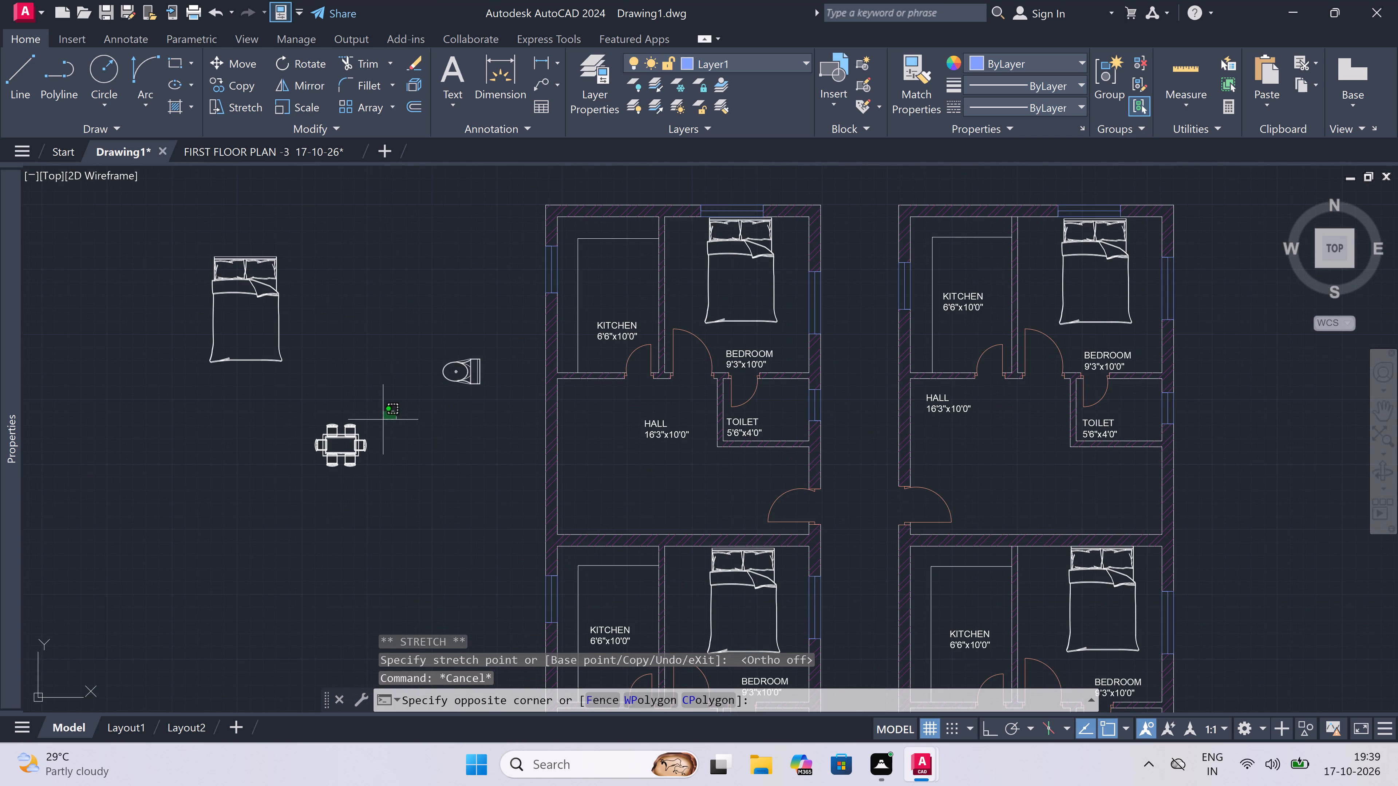
{"action": "left_click", "coordinate": [284, 486]}
{"action": "left_click", "coordinate": [288, 104]}
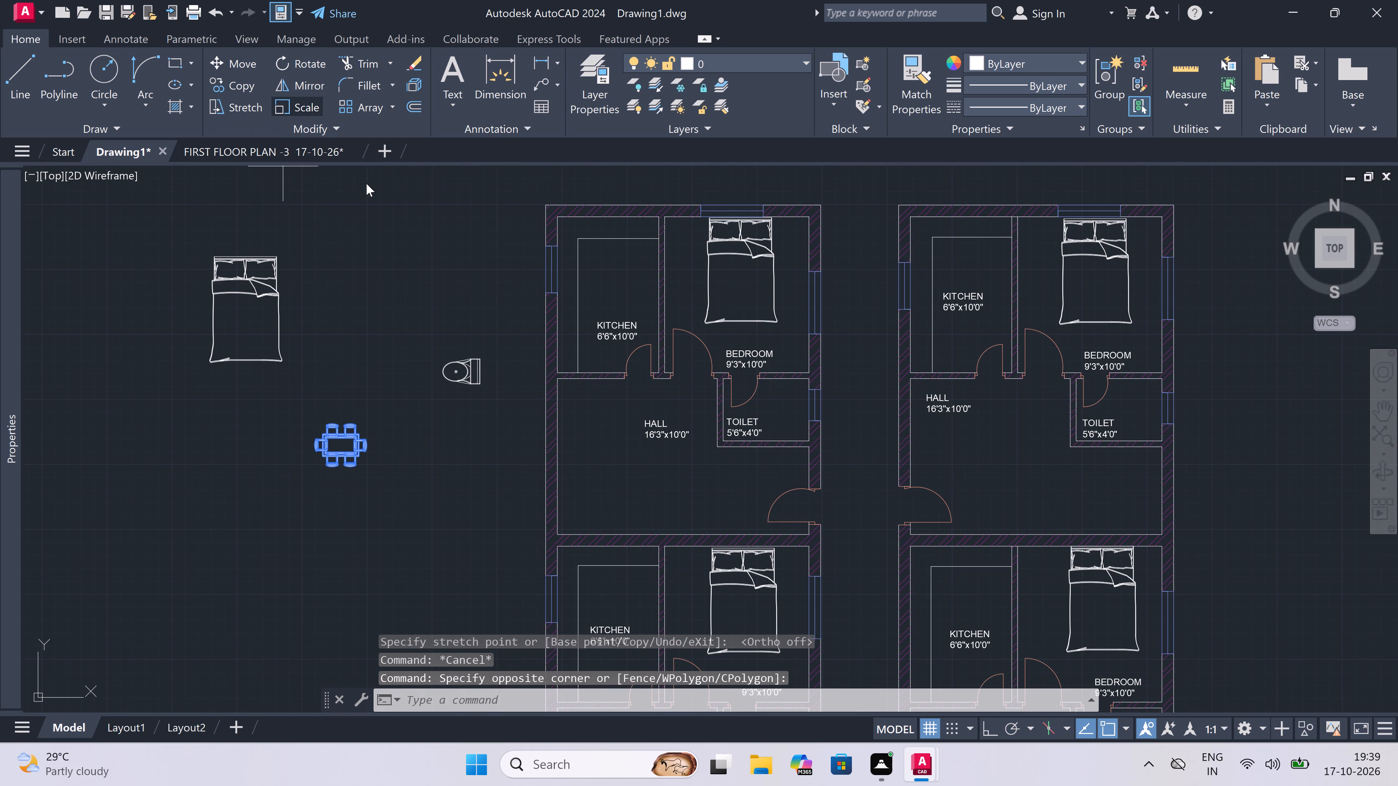
{"action": "scroll", "coordinate": [328, 443], "scroll_direction": "up", "scroll_amount": 2}
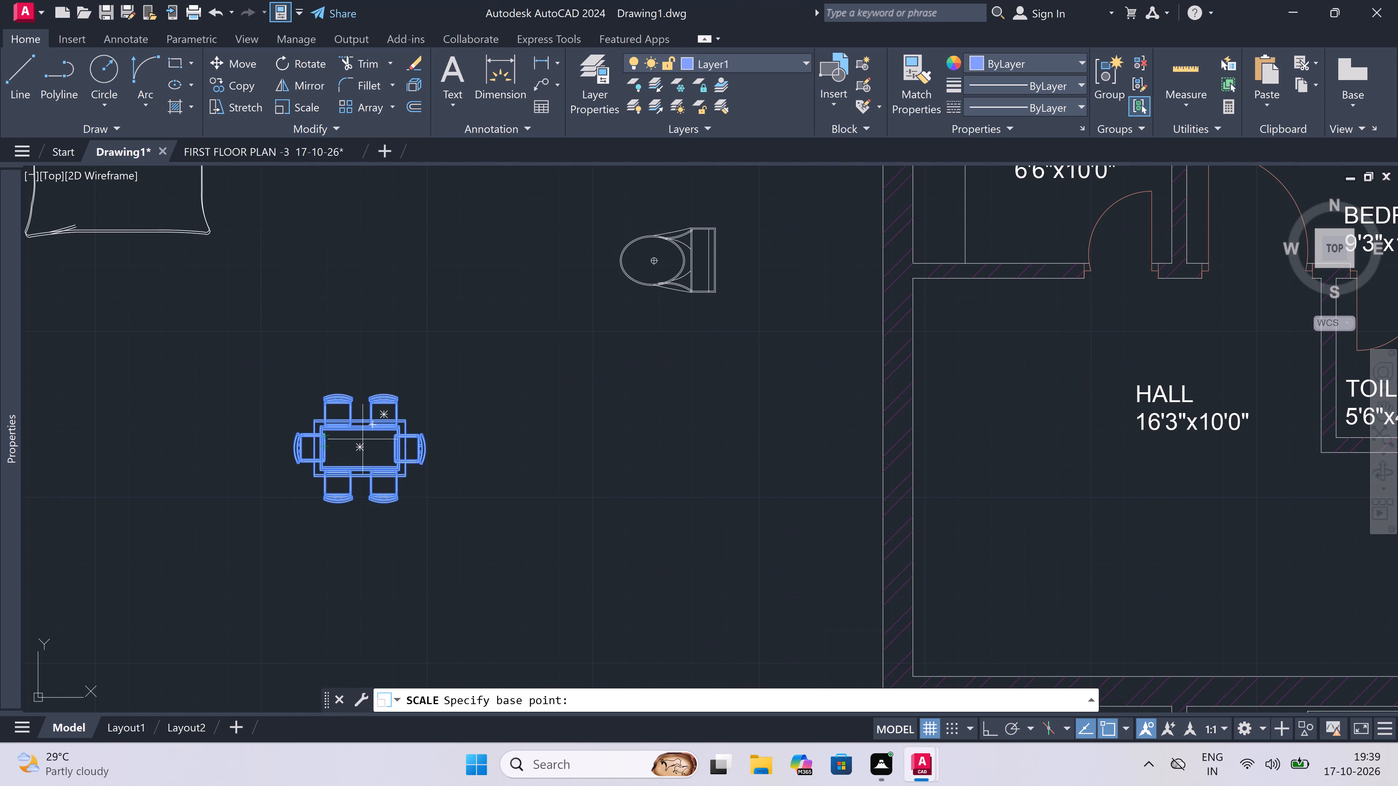
{"action": "left_click", "coordinate": [363, 439]}
{"action": "scroll", "coordinate": [352, 485], "scroll_direction": "up", "scroll_amount": 4}
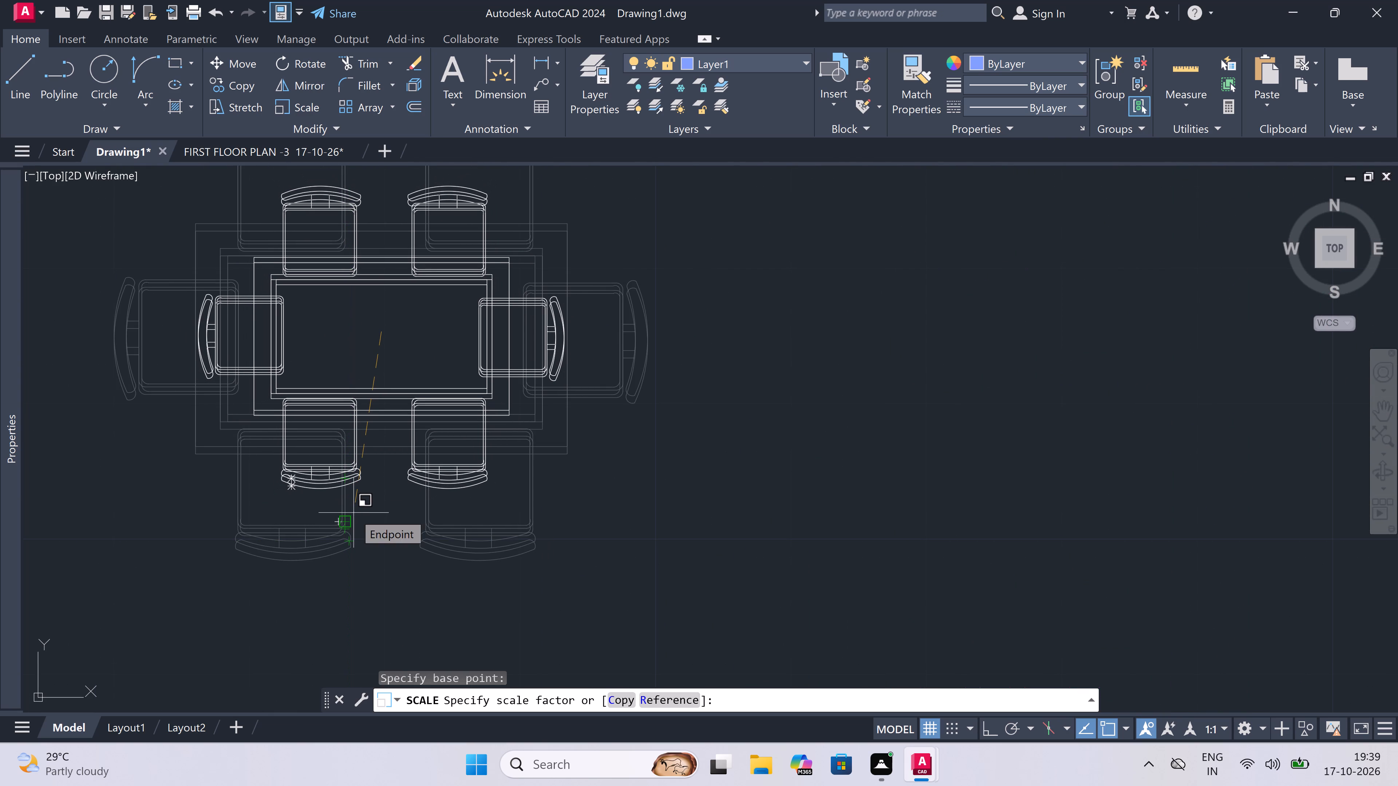
{"action": "left_click", "coordinate": [356, 508]}
{"action": "scroll", "coordinate": [356, 508], "scroll_direction": "down", "scroll_amount": 5}
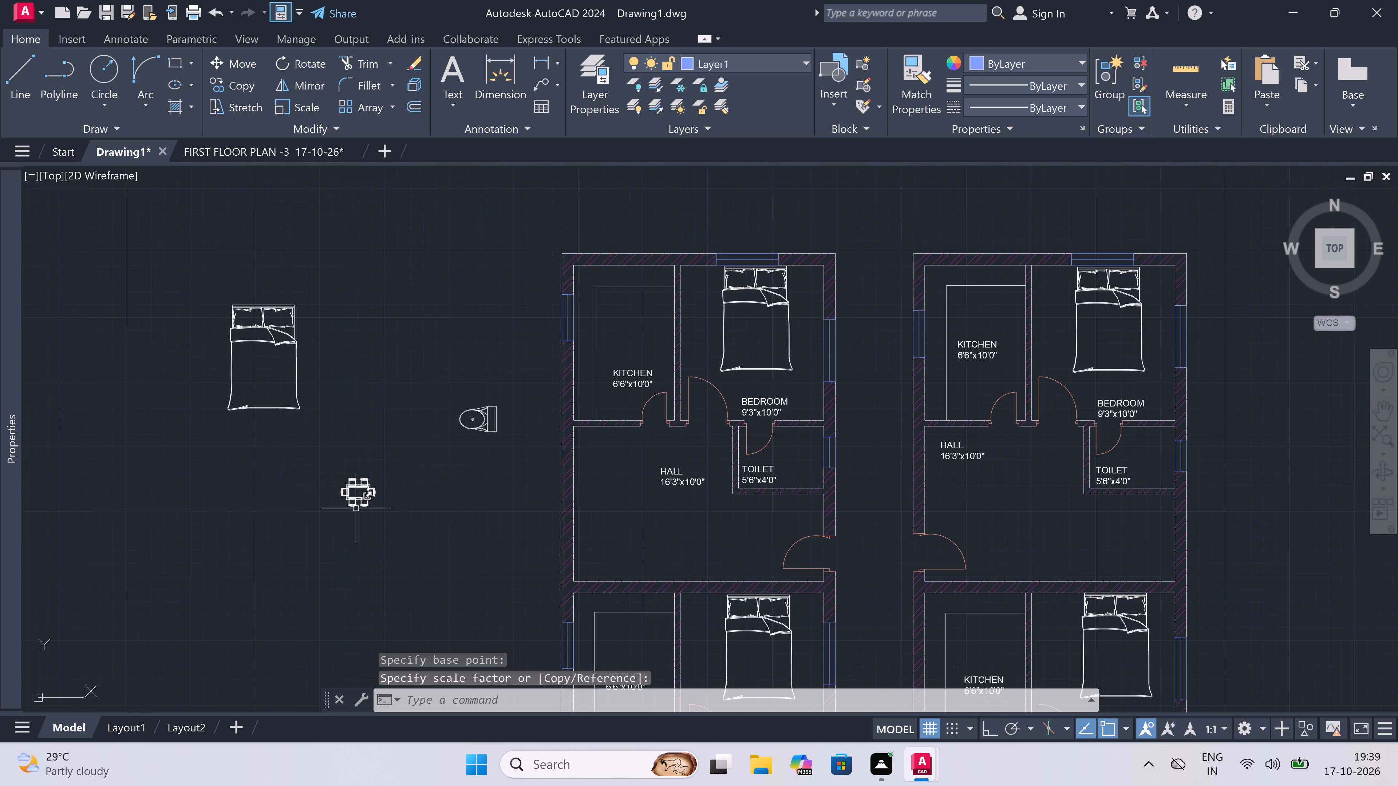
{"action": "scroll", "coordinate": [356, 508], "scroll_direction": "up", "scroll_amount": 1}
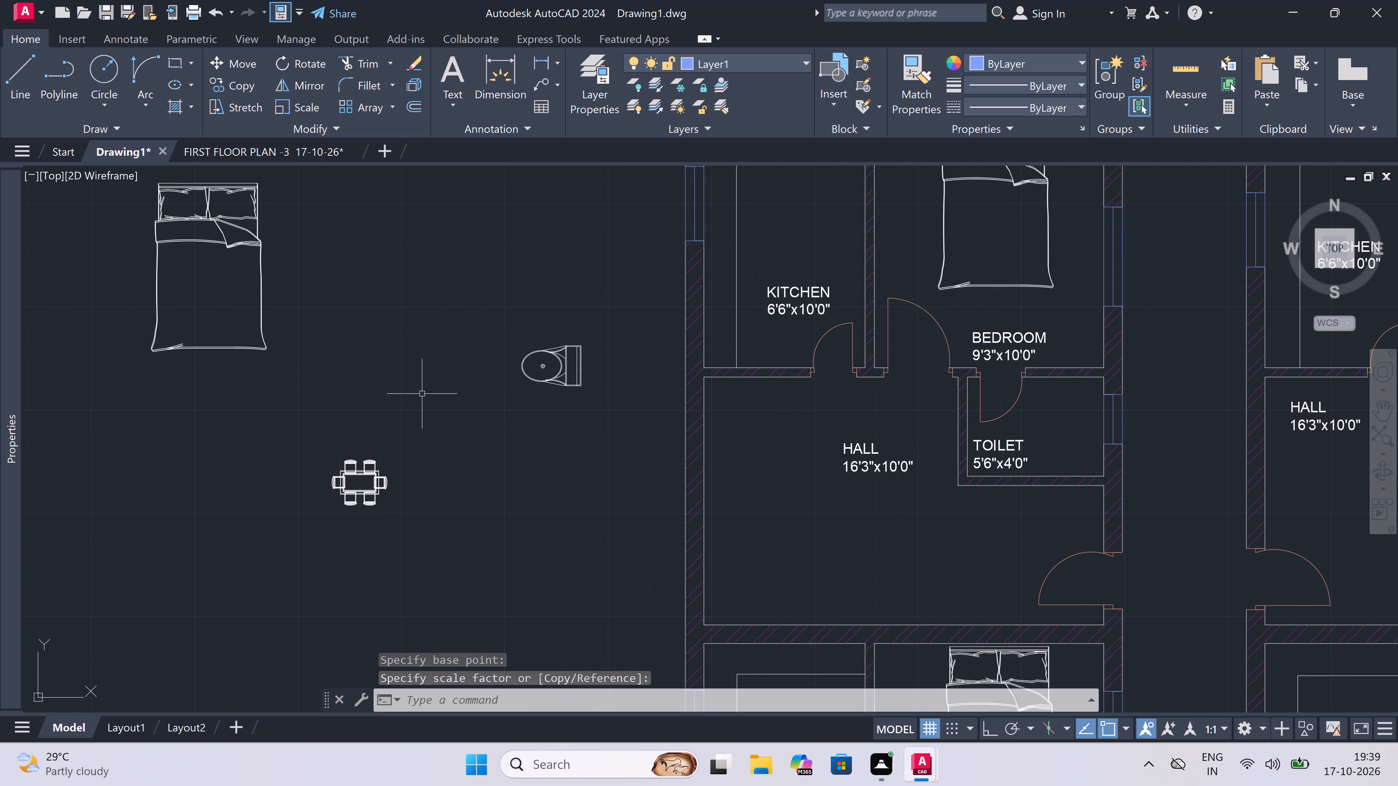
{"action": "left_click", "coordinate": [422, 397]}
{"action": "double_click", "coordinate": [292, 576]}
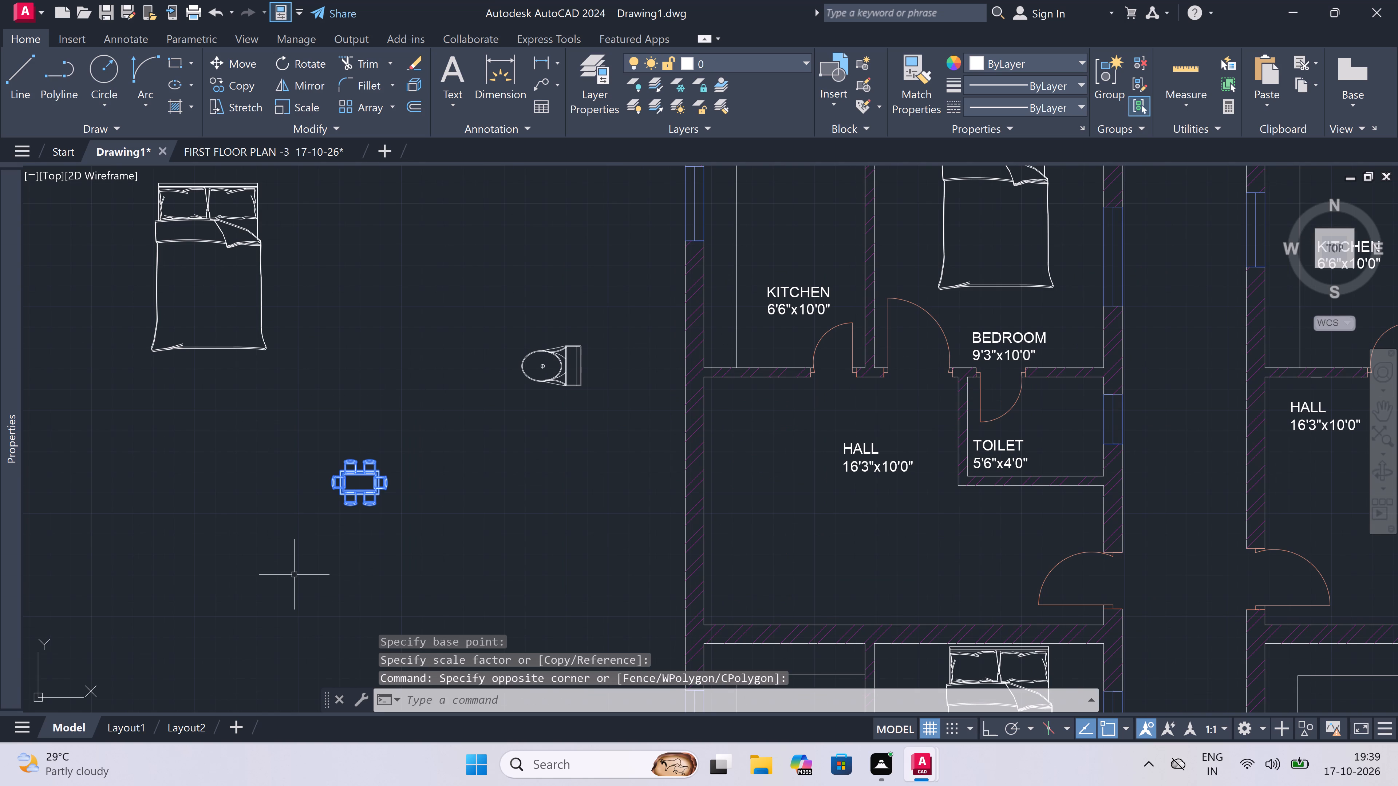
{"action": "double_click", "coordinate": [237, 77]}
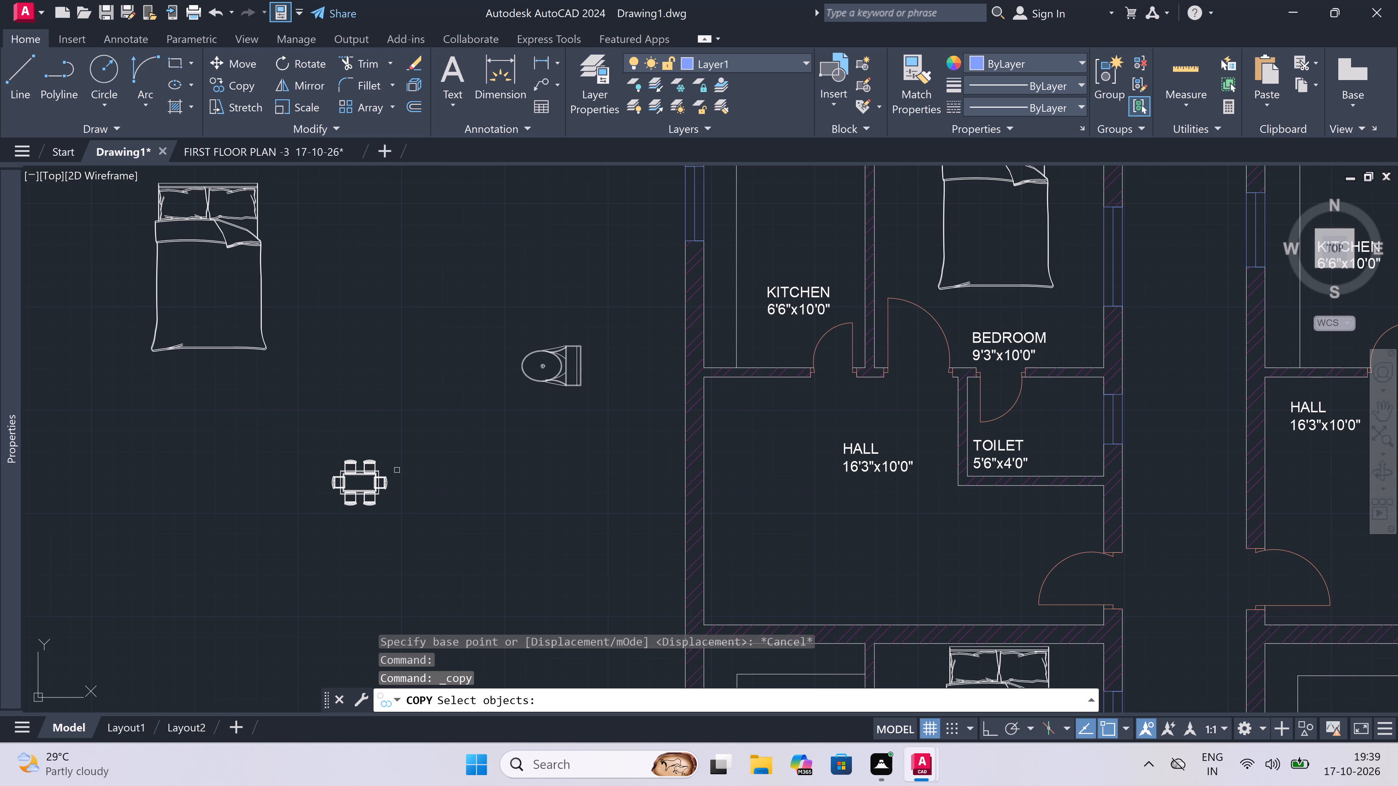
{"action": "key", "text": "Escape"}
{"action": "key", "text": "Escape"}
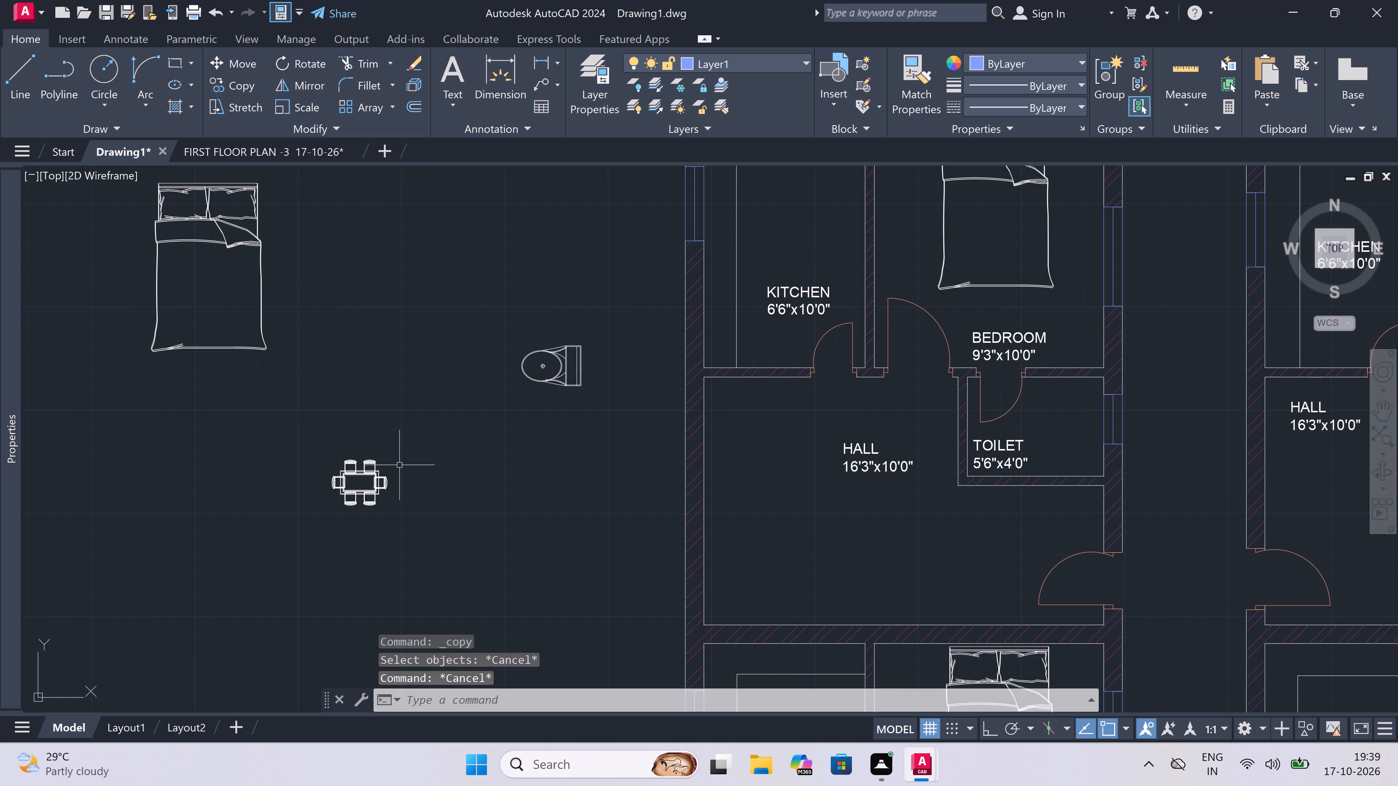
Copy the loose dining table from its centre into the top west plan's hall, west of the HALL label.
{"action": "left_click", "coordinate": [410, 447]}
{"action": "left_click", "coordinate": [279, 549]}
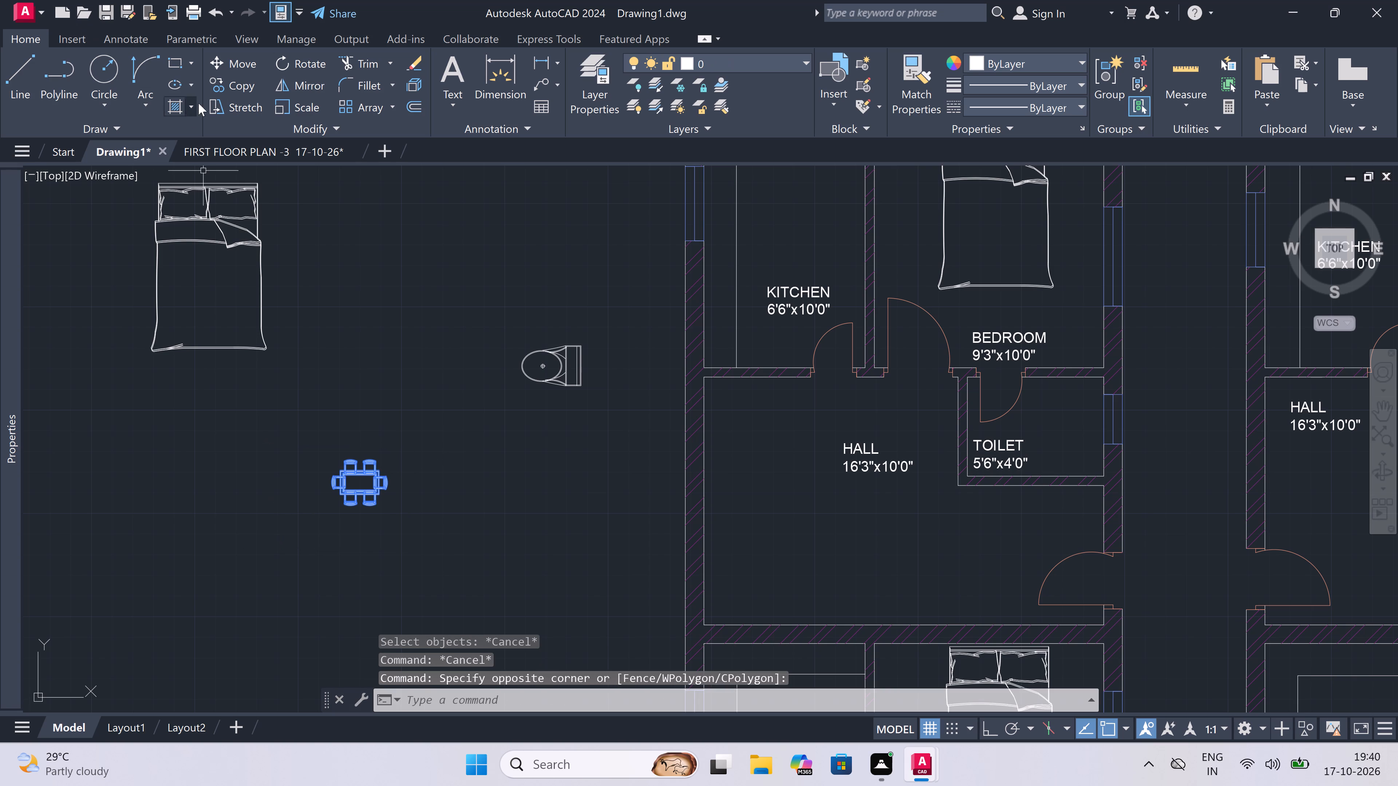
{"action": "left_click", "coordinate": [242, 80]}
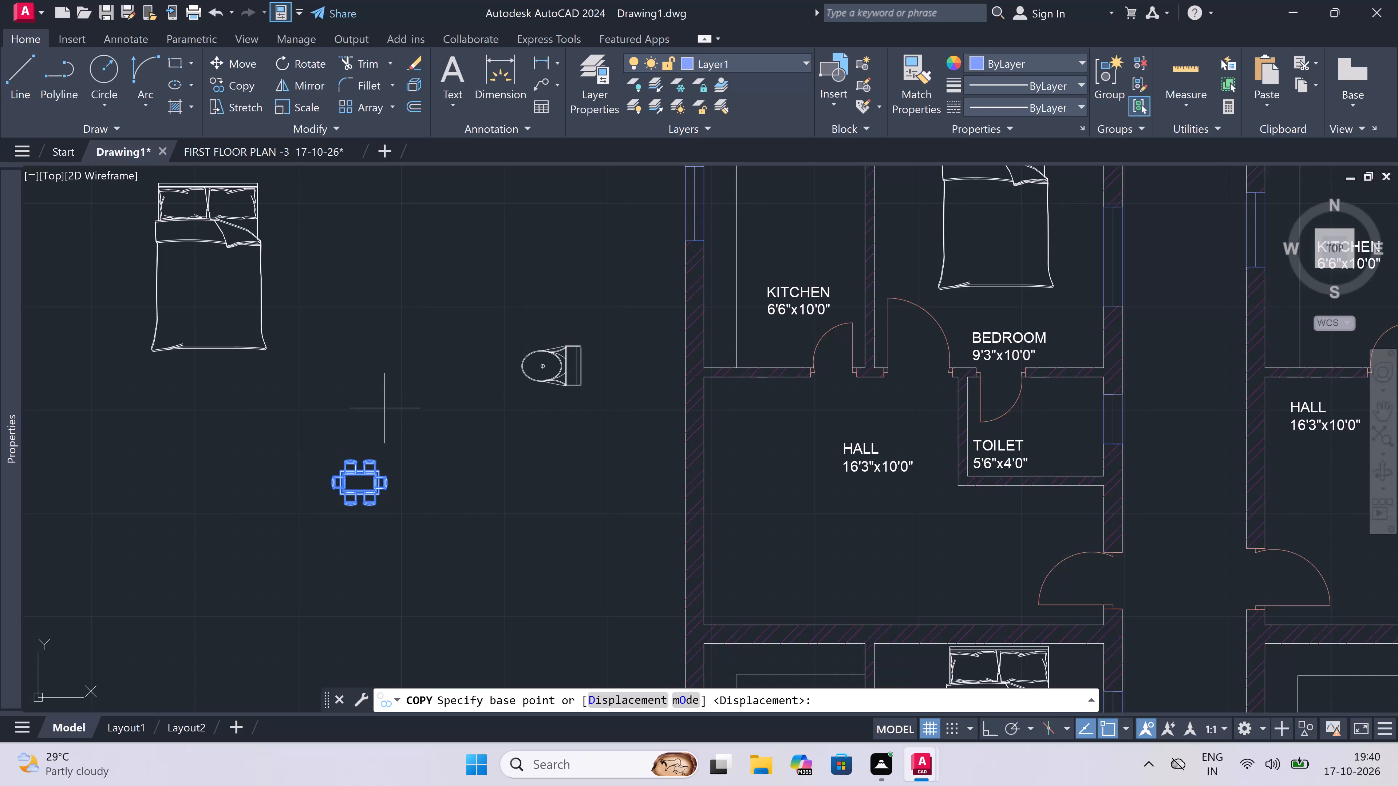
{"action": "left_click", "coordinate": [359, 482]}
{"action": "scroll", "coordinate": [294, 516], "scroll_direction": "down", "scroll_amount": 3}
{"action": "scroll", "coordinate": [428, 500], "scroll_direction": "up", "scroll_amount": 3}
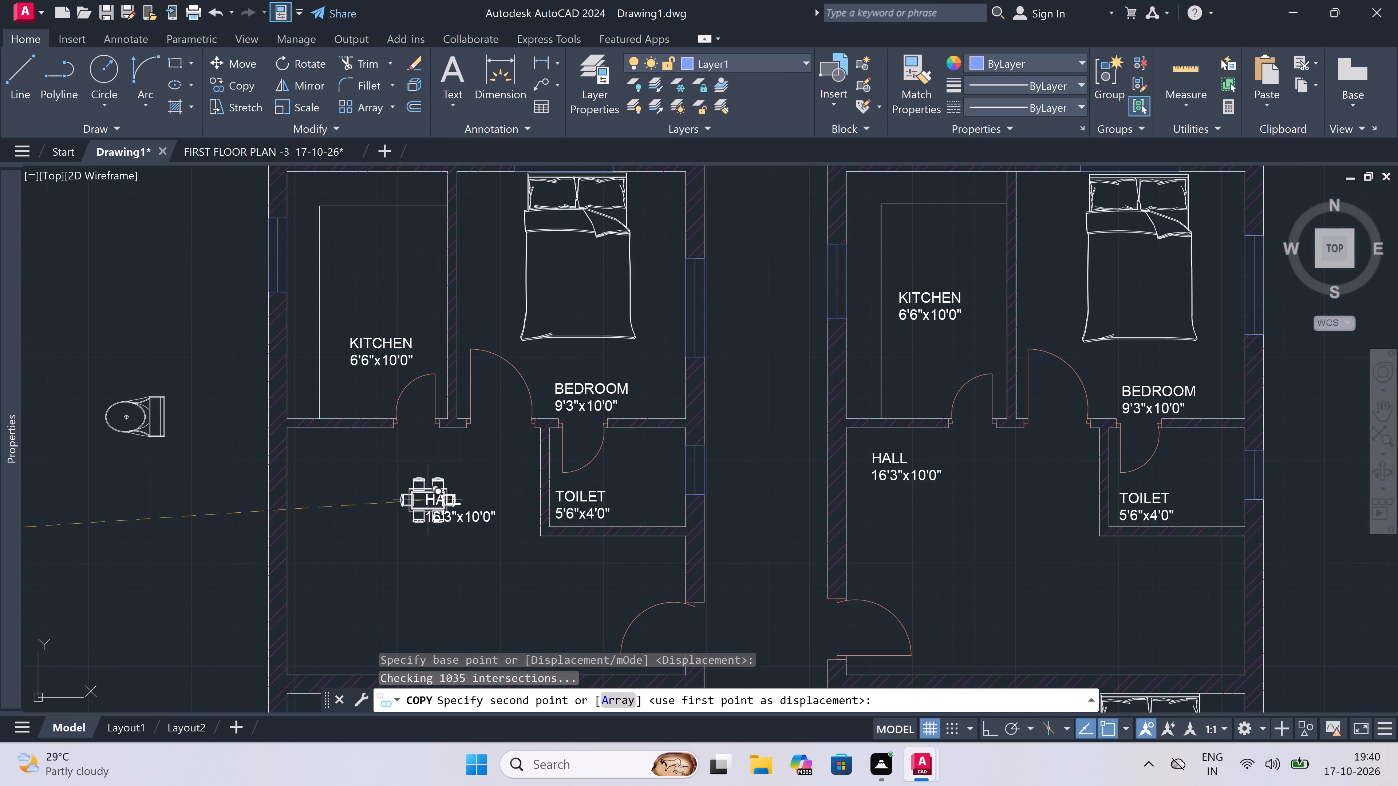
{"action": "scroll", "coordinate": [359, 493], "scroll_direction": "up", "scroll_amount": 1}
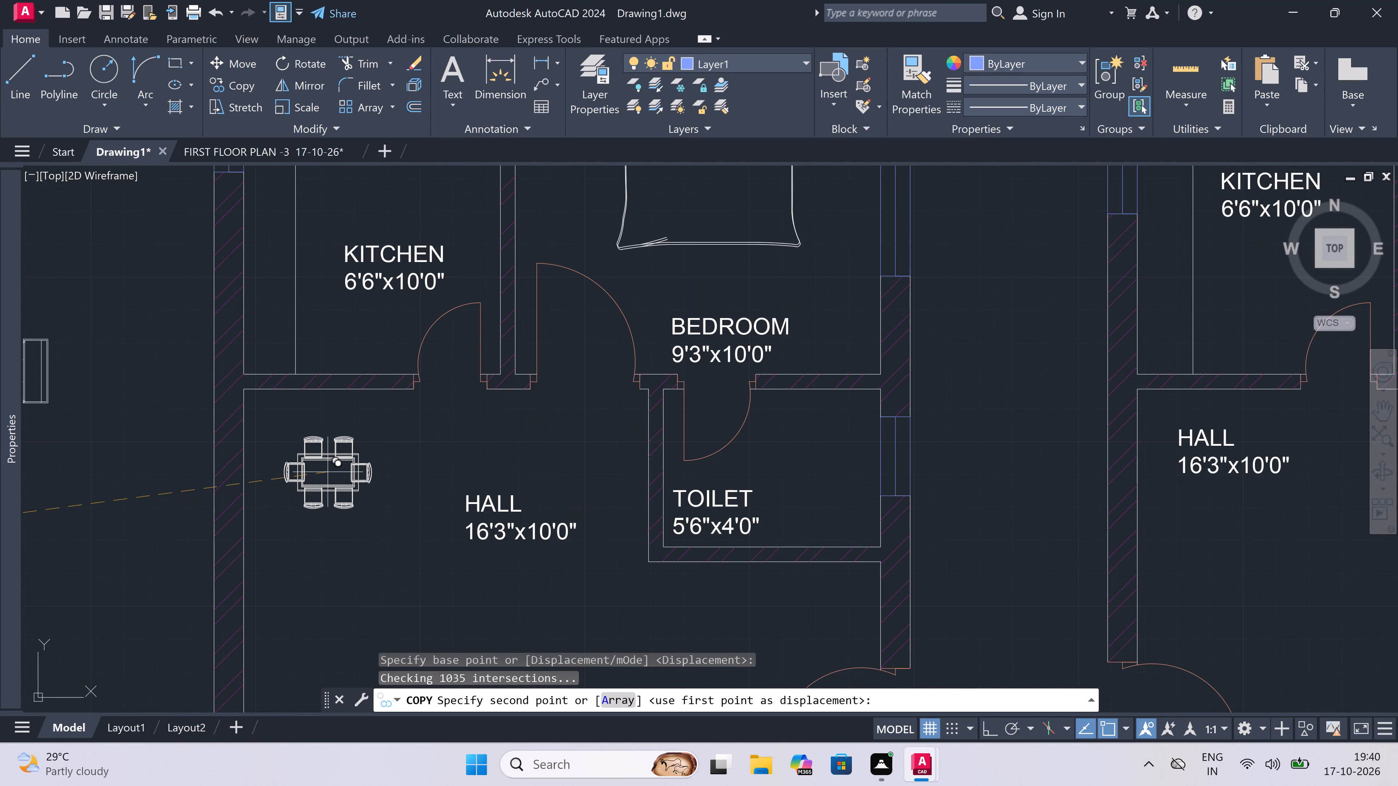
{"action": "left_click", "coordinate": [331, 472]}
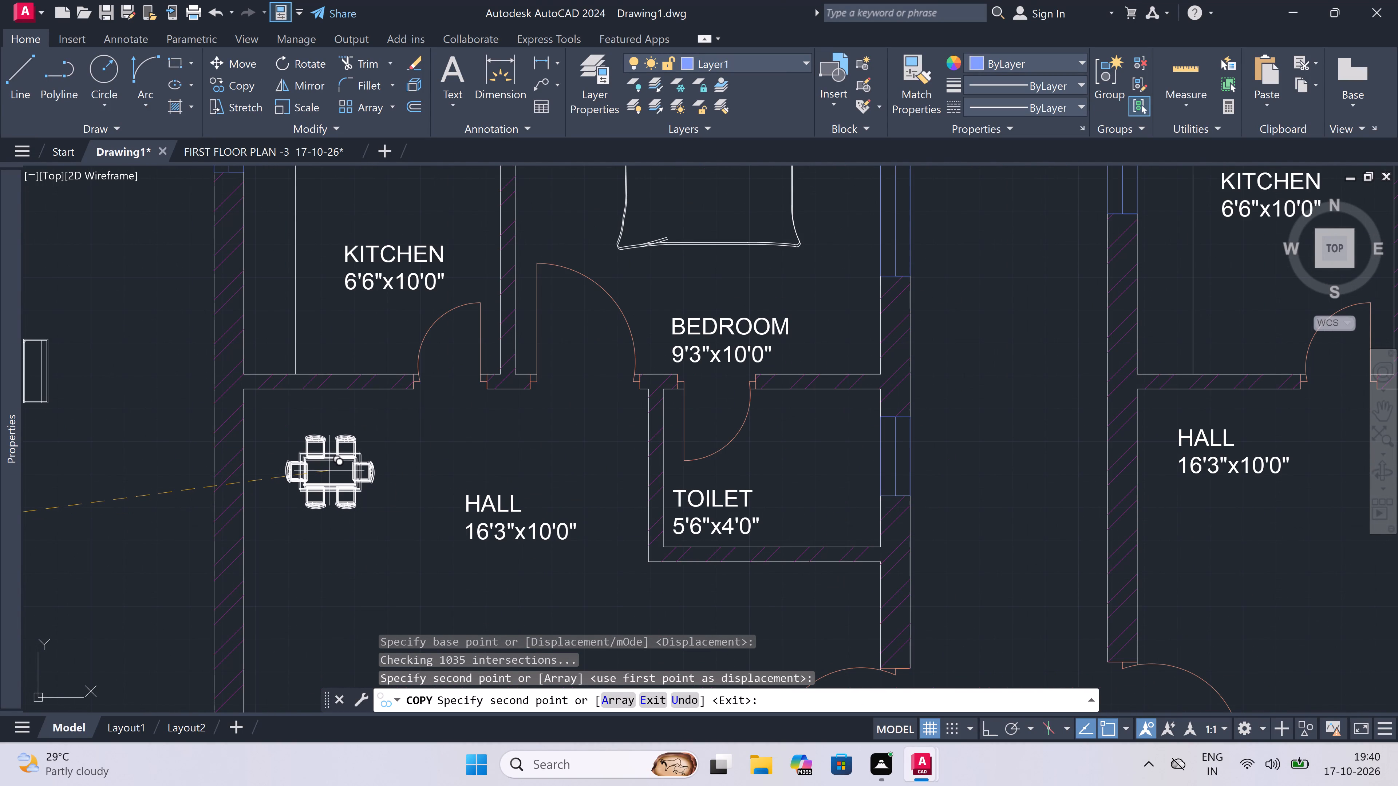
{"action": "key", "text": "Escape"}
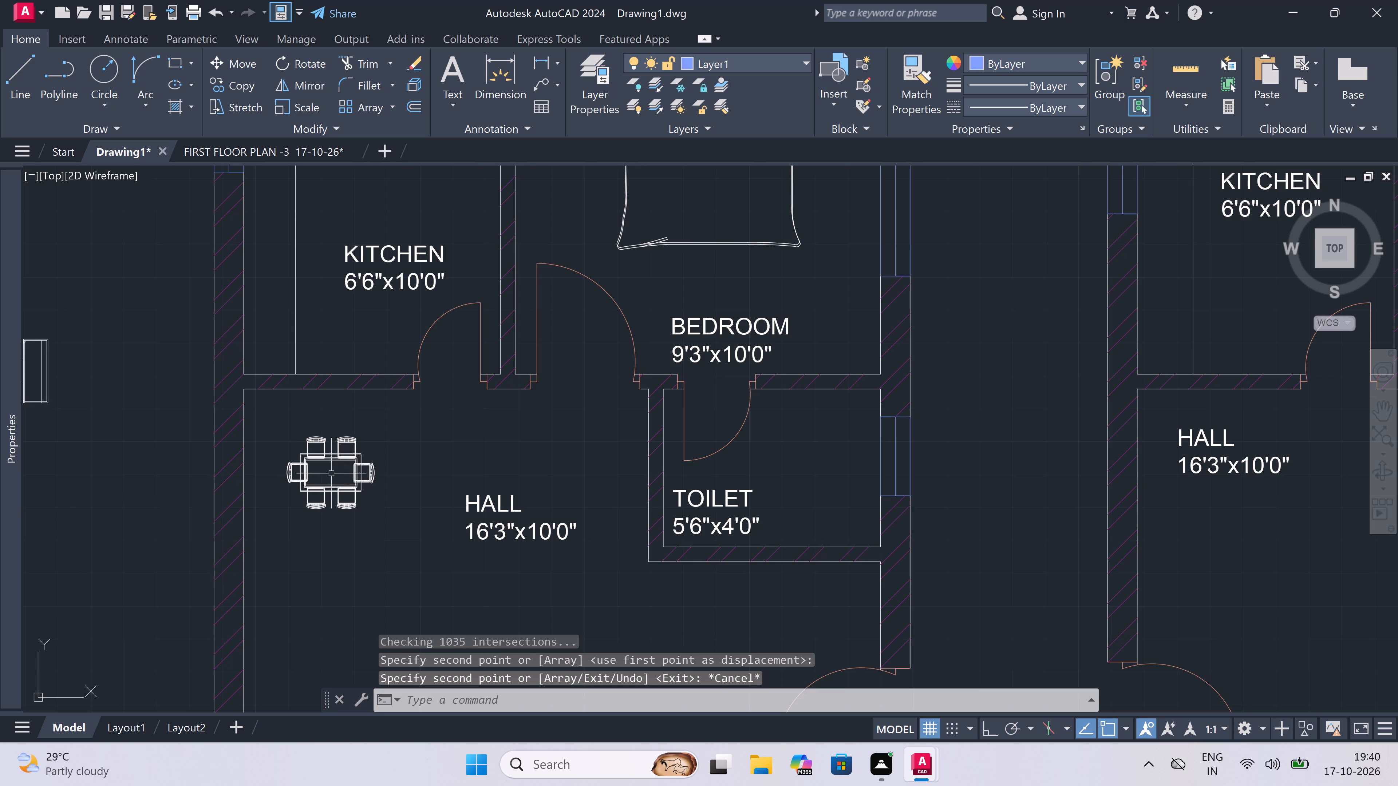
Scale the dining table in the top west plan's hall up freehand to about 1.3 times, from its south edge.
{"action": "scroll", "coordinate": [324, 468], "scroll_direction": "up", "scroll_amount": 1}
{"action": "left_click", "coordinate": [474, 389]}
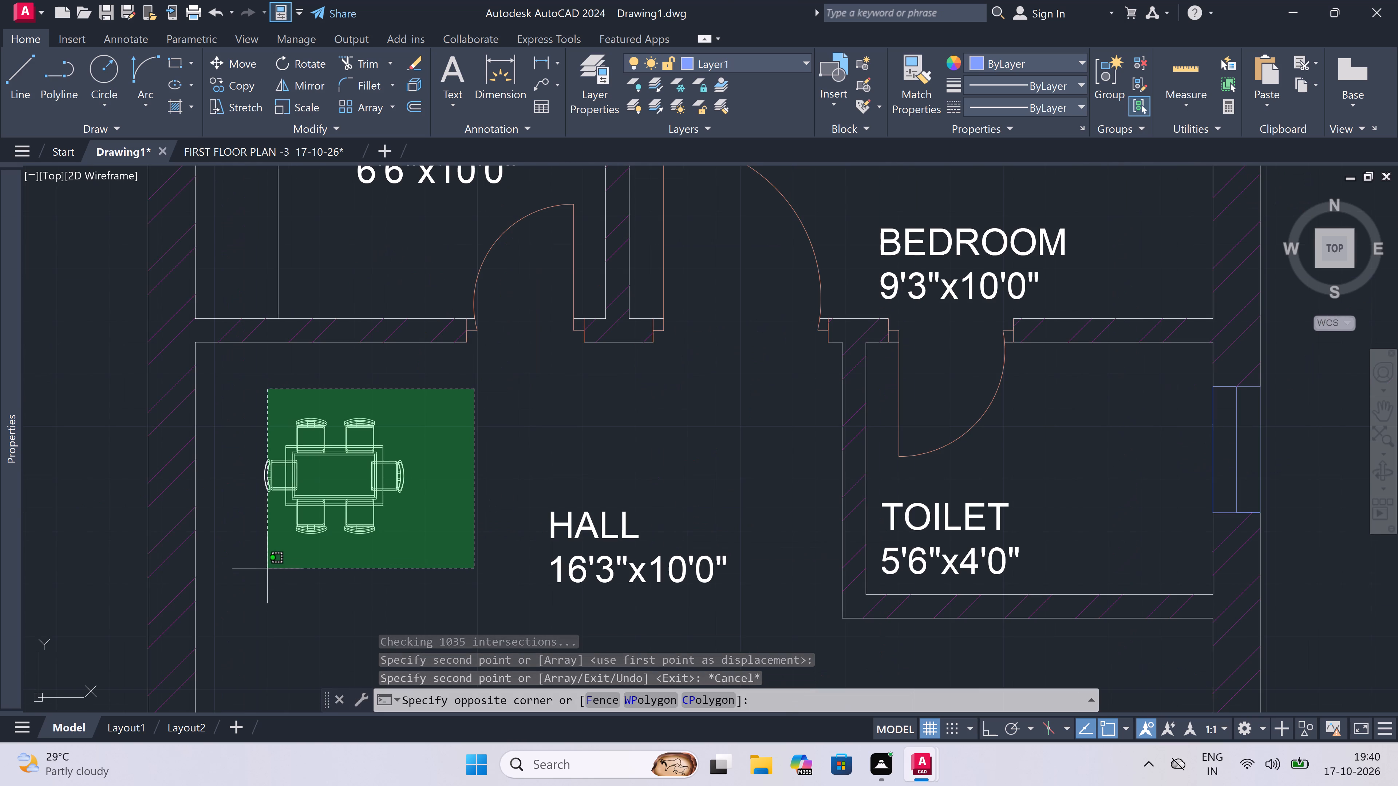
{"action": "left_click", "coordinate": [242, 577]}
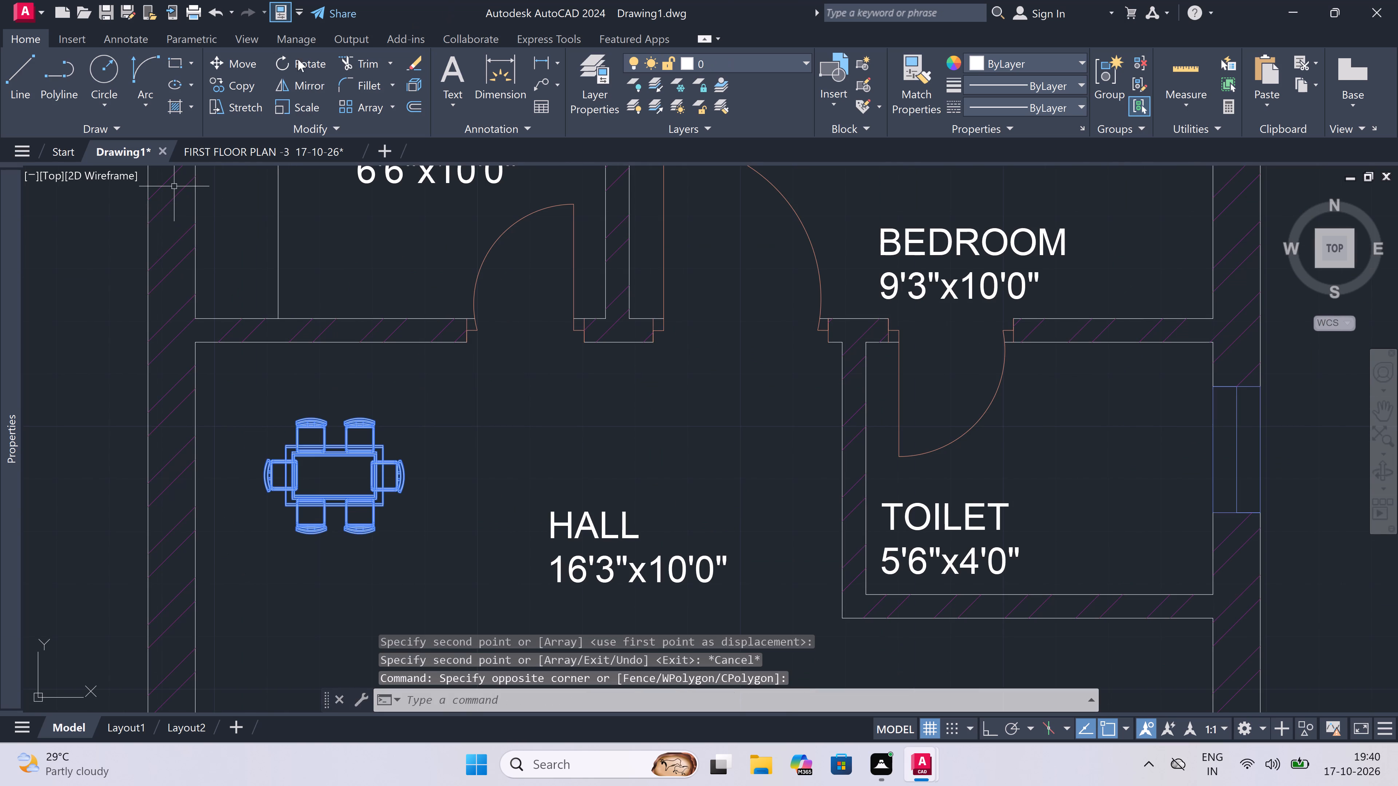
{"action": "double_click", "coordinate": [300, 99]}
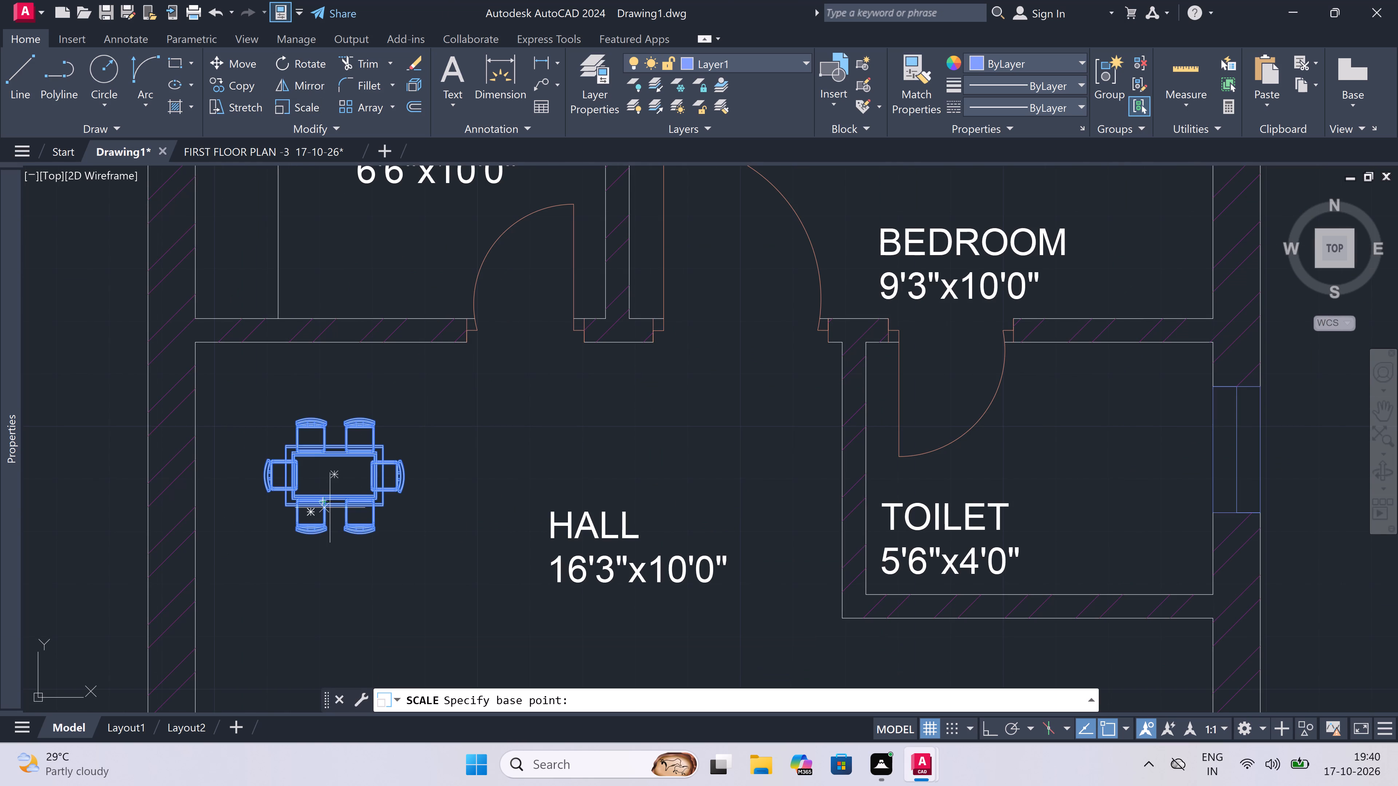
{"action": "double_click", "coordinate": [333, 501]}
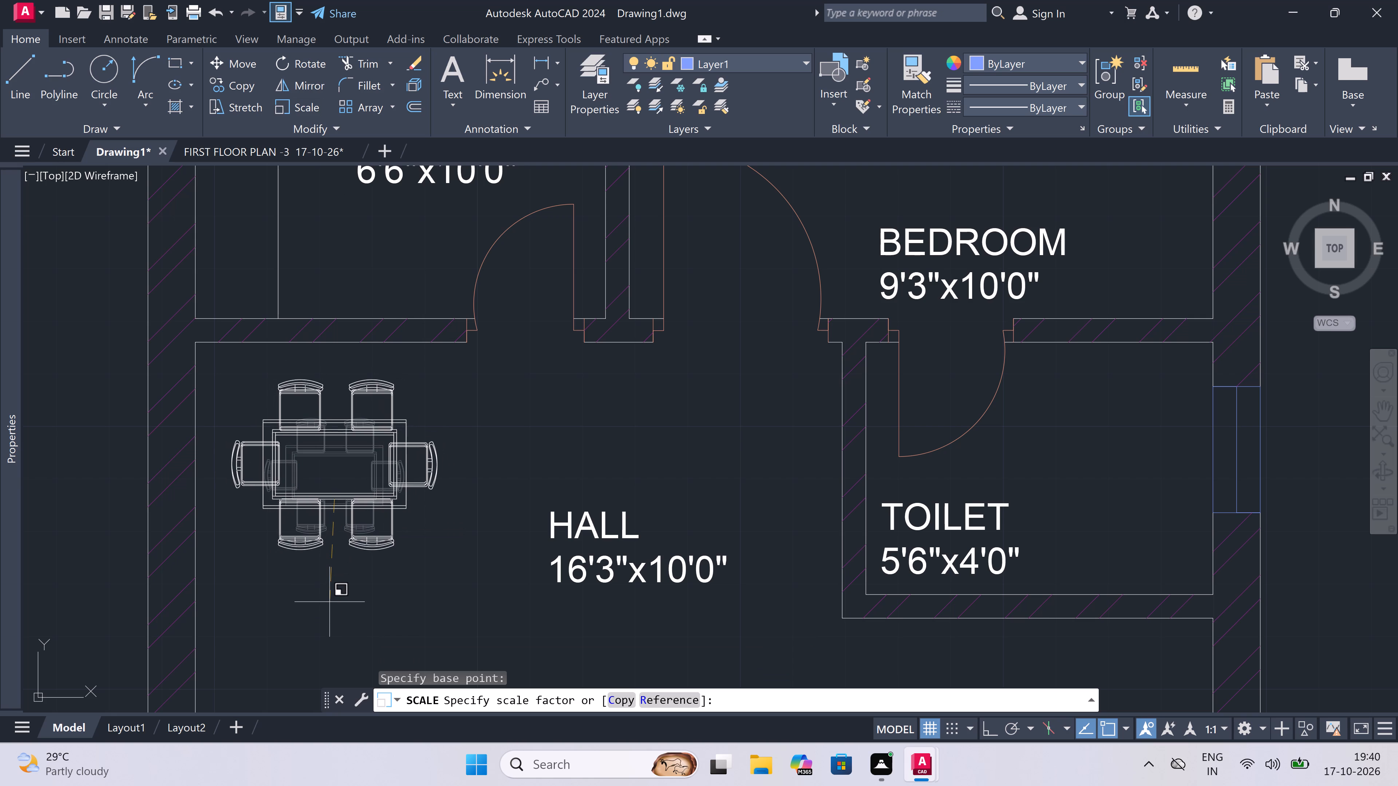
{"action": "left_click", "coordinate": [328, 589]}
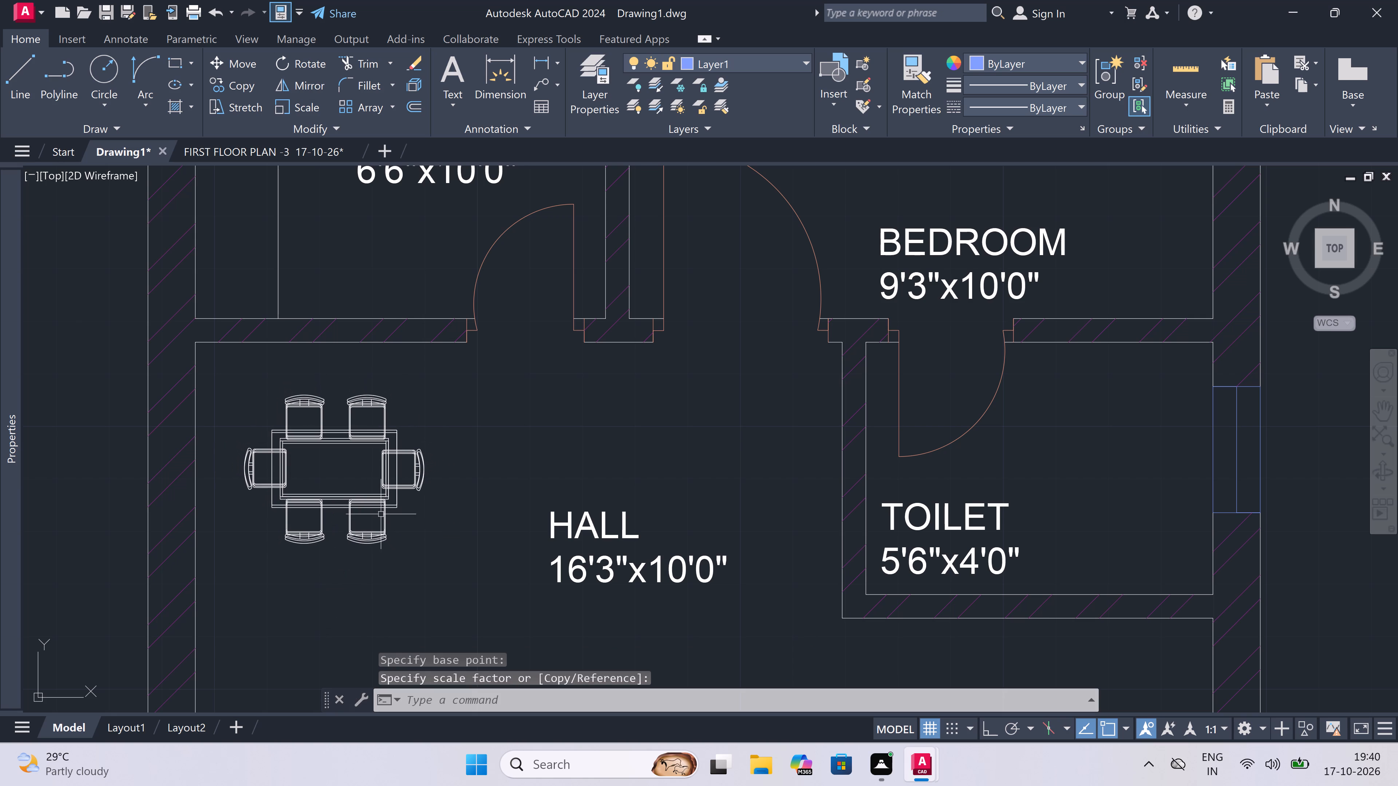
Copy the enlarged dining table from its centre onto the HALL label in the top east plan, undoing and redoing the first placement.
{"action": "left_click", "coordinate": [451, 367]}
{"action": "left_click", "coordinate": [232, 615]}
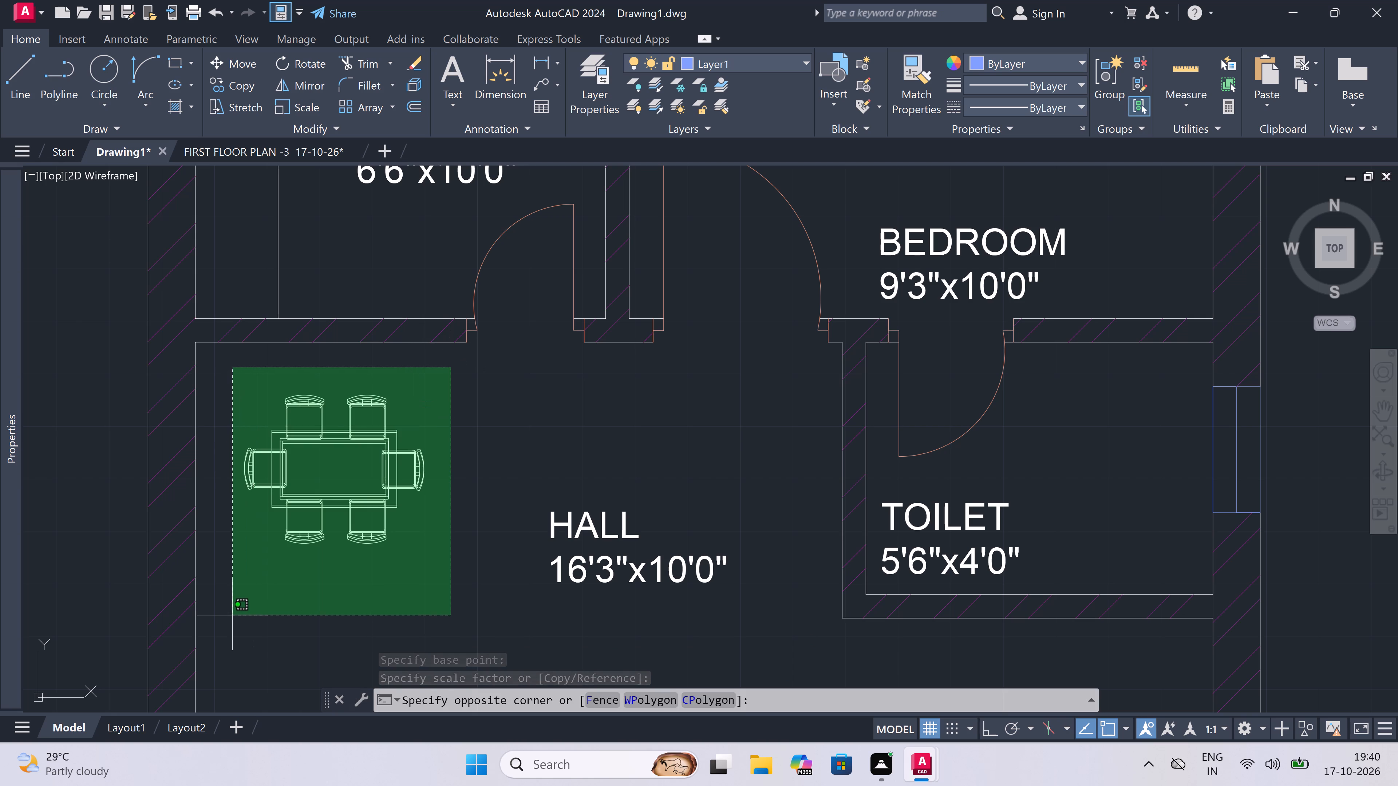
{"action": "left_click", "coordinate": [235, 82]}
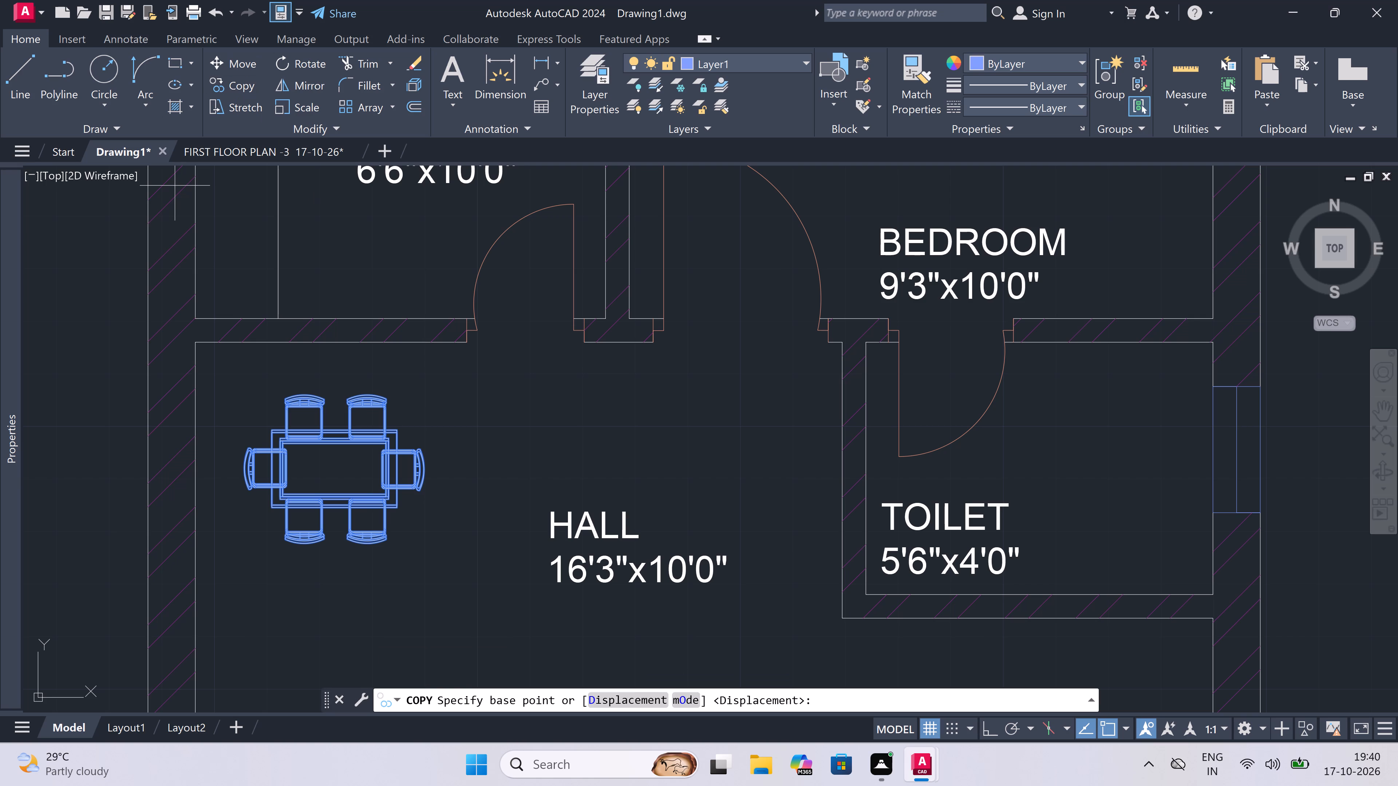
{"action": "left_click", "coordinate": [346, 461]}
{"action": "scroll", "coordinate": [284, 369], "scroll_direction": "down", "scroll_amount": 3}
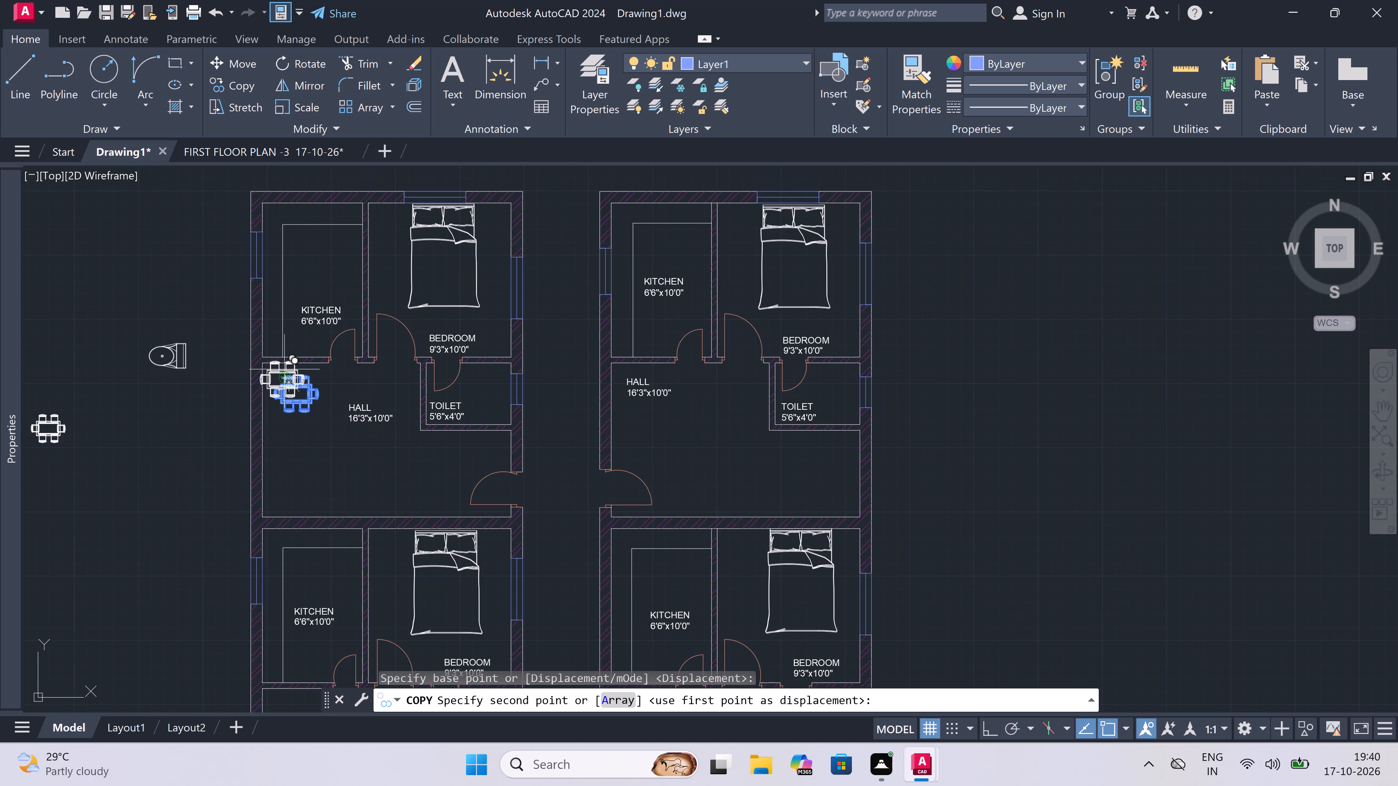
{"action": "scroll", "coordinate": [284, 369], "scroll_direction": "down", "scroll_amount": 2}
{"action": "scroll", "coordinate": [408, 374], "scroll_direction": "up", "scroll_amount": 3}
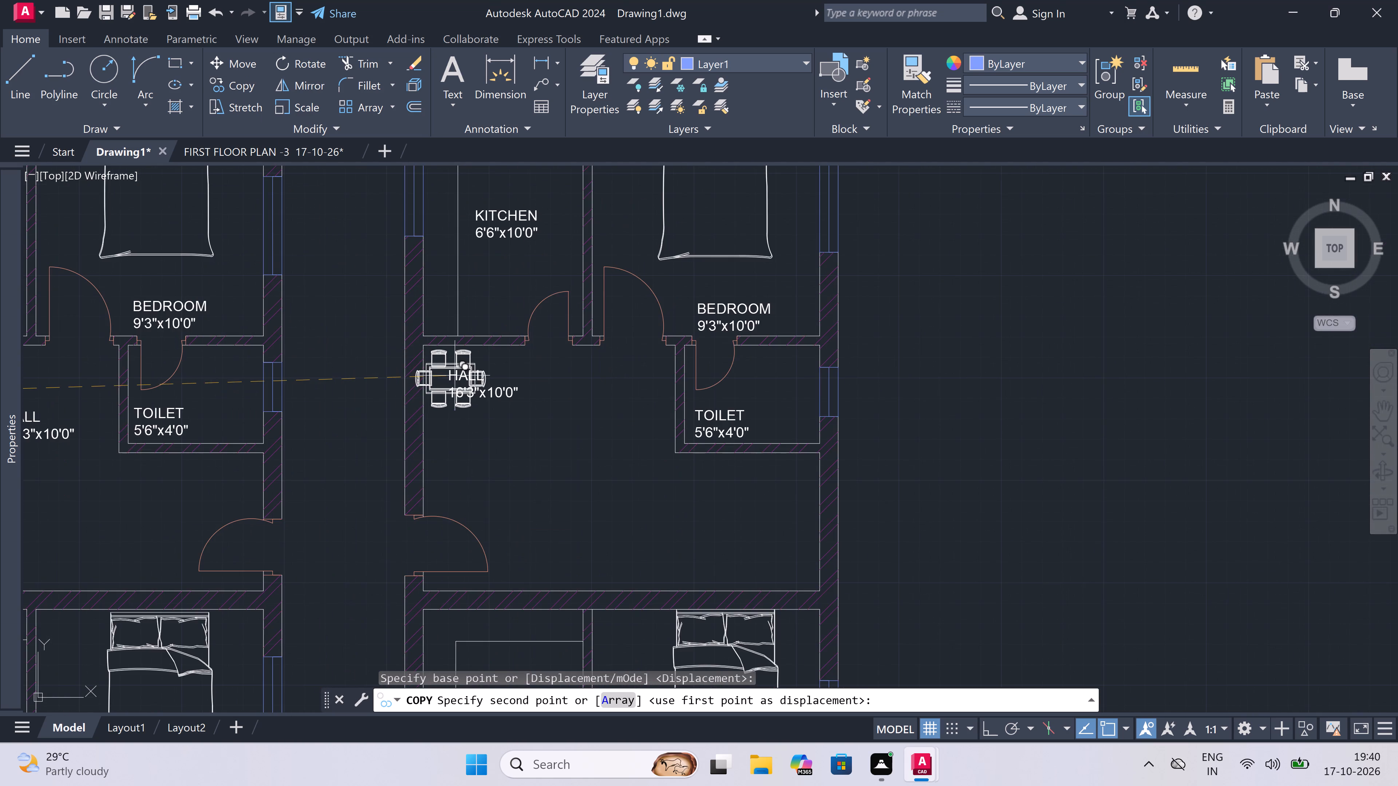
{"action": "scroll", "coordinate": [486, 376], "scroll_direction": "up", "scroll_amount": 2}
{"action": "scroll", "coordinate": [477, 397], "scroll_direction": "down", "scroll_amount": 1}
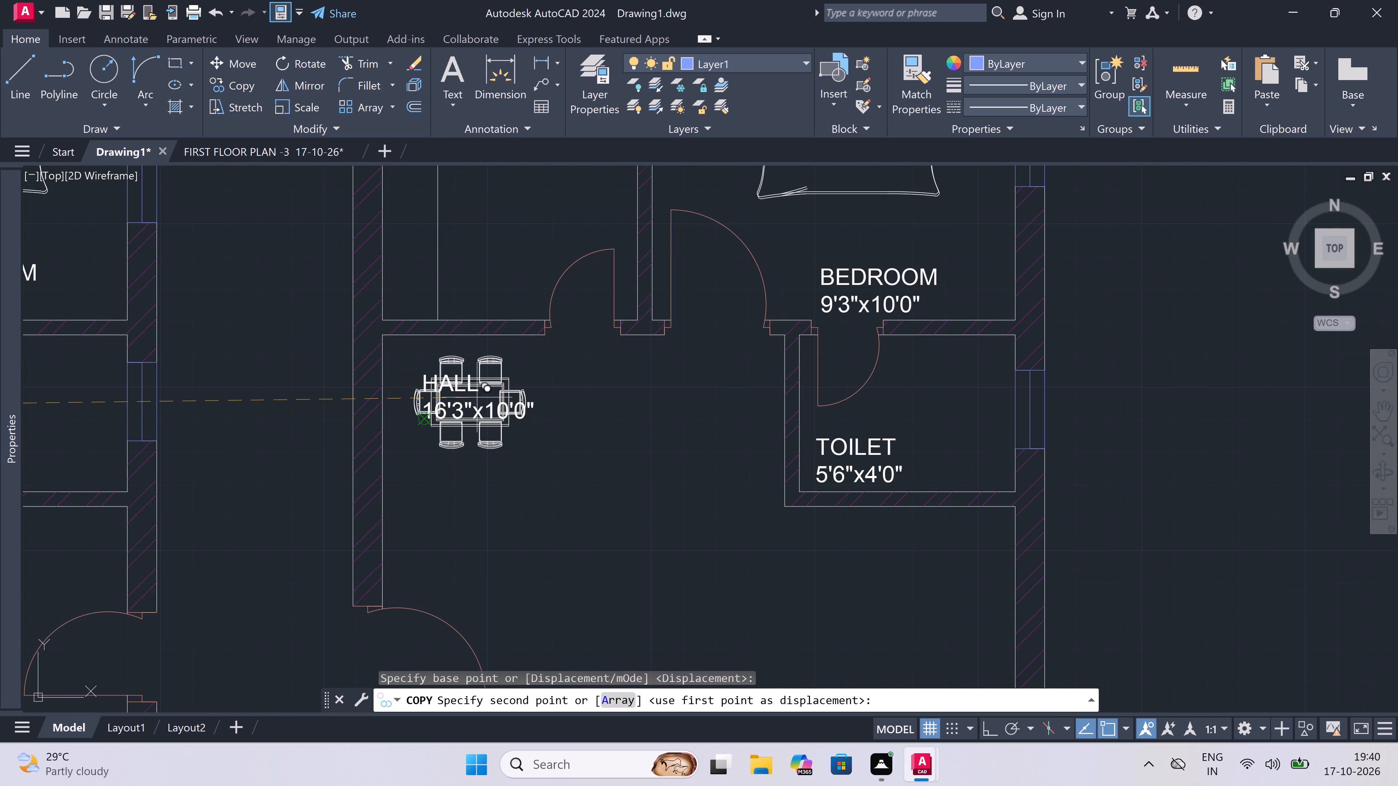
{"action": "left_click", "coordinate": [477, 398]}
{"action": "scroll", "coordinate": [427, 375], "scroll_direction": "down", "scroll_amount": 2}
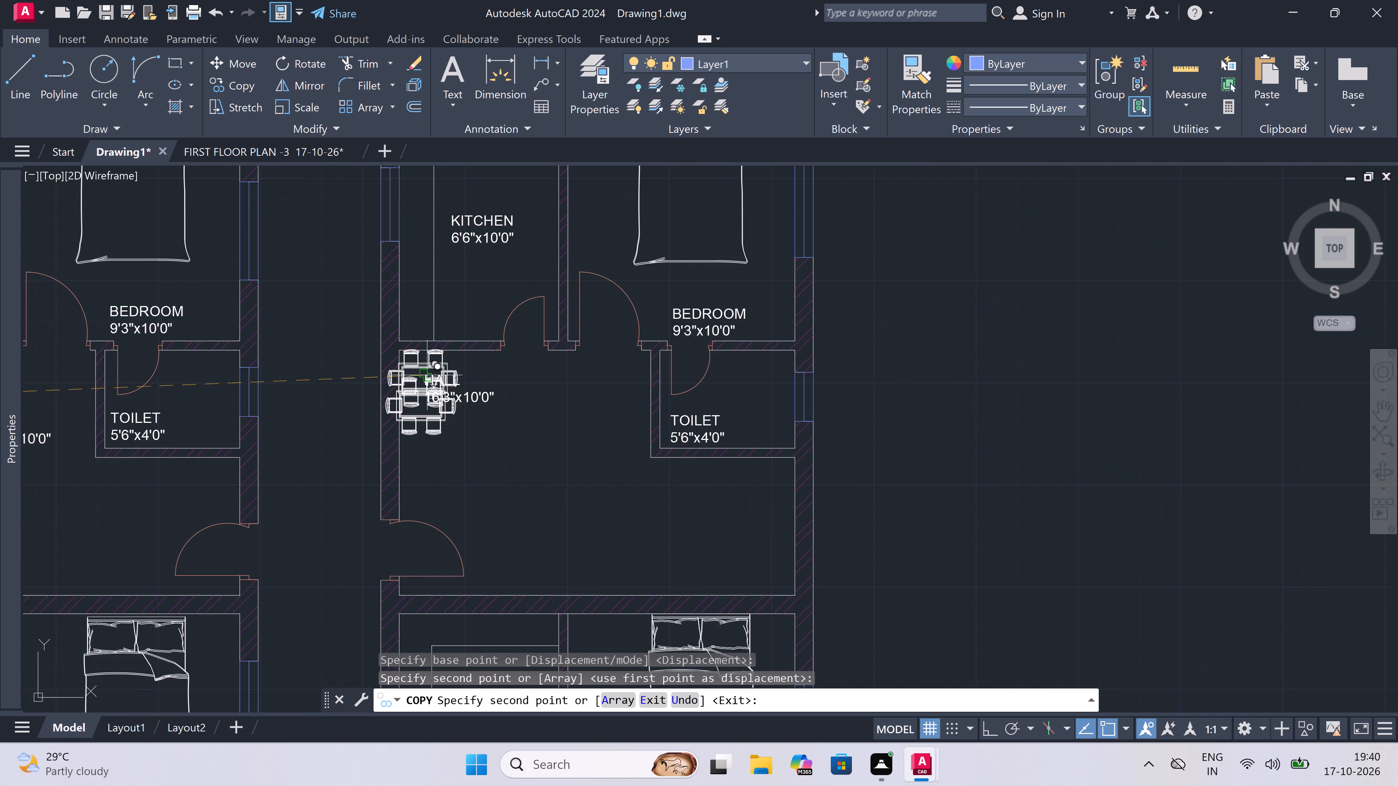
{"action": "key", "text": "ctrl+z"}
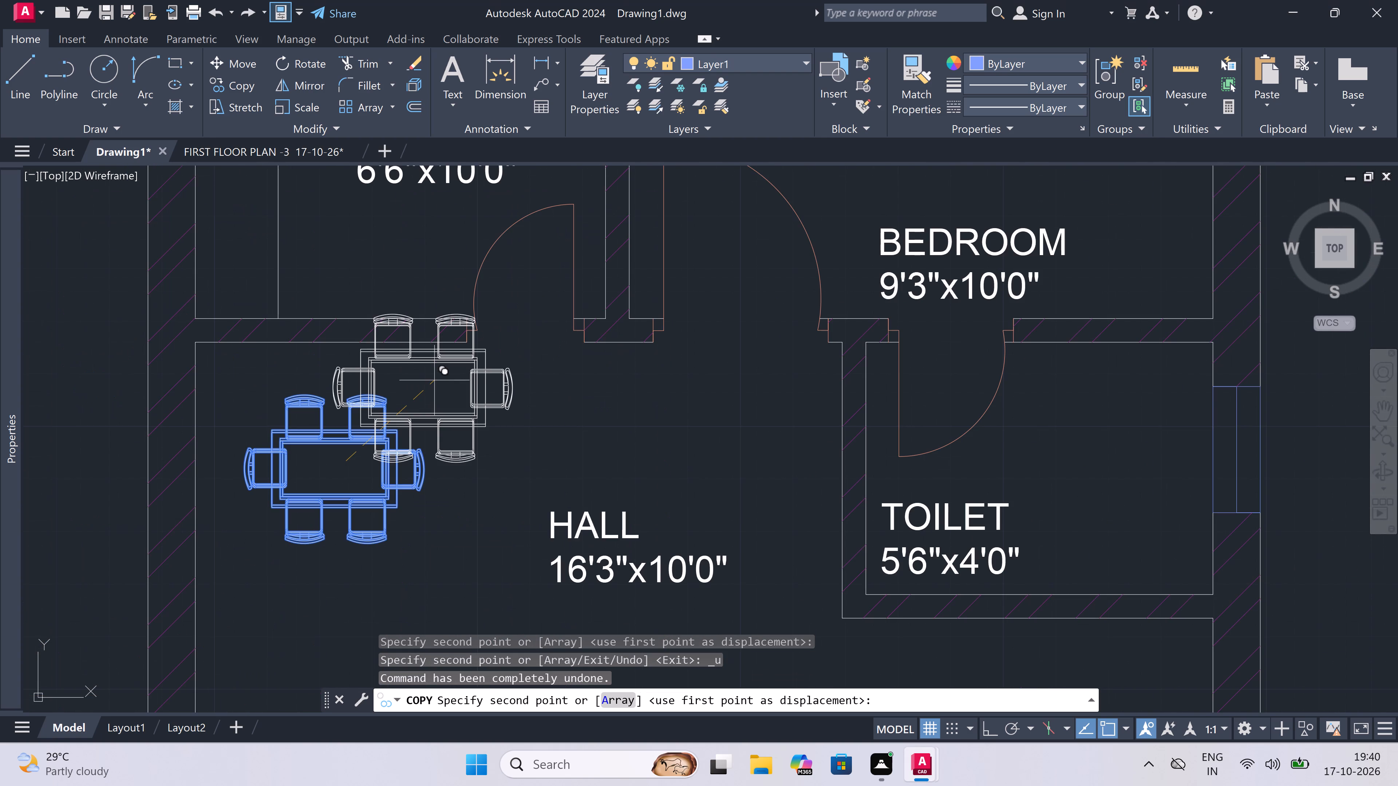
{"action": "scroll", "coordinate": [411, 399], "scroll_direction": "down", "scroll_amount": 4}
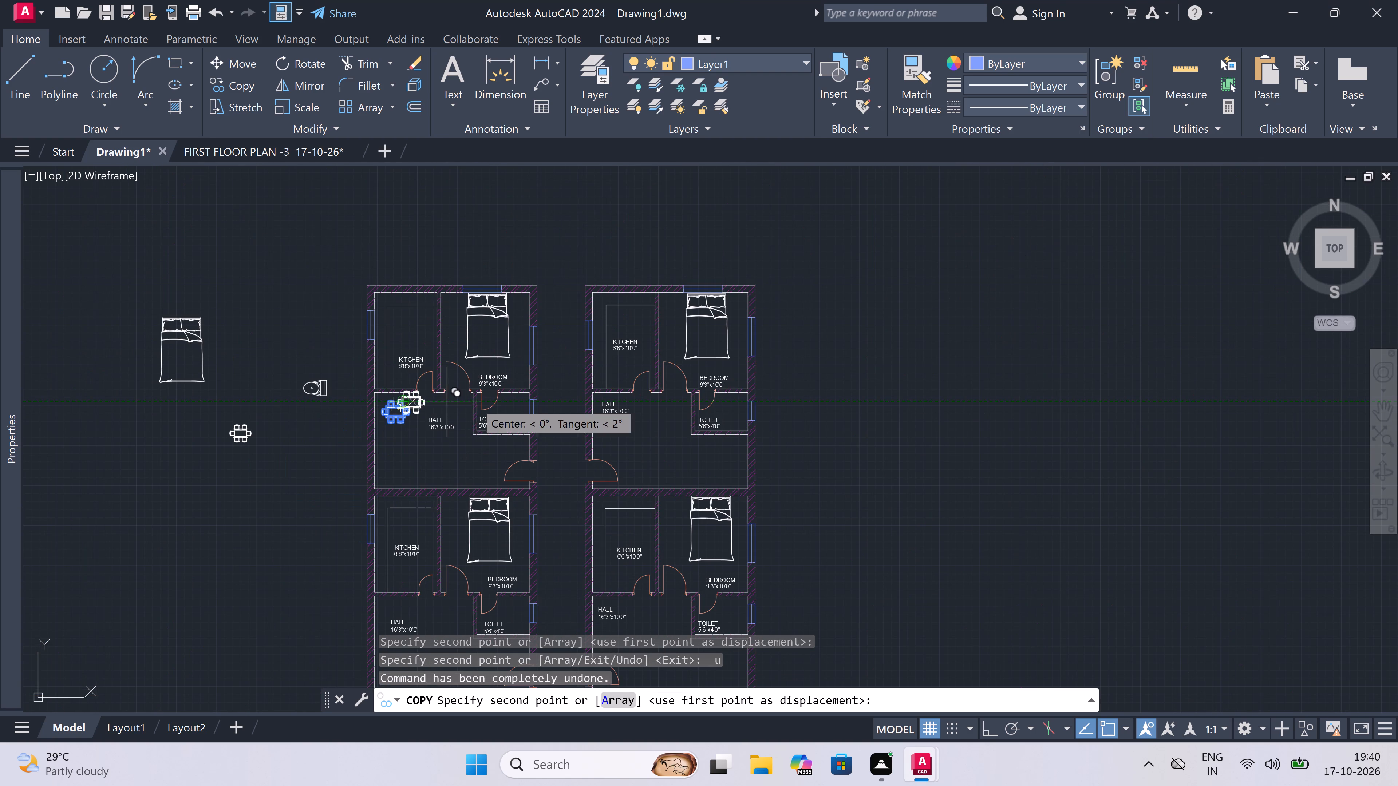
{"action": "scroll", "coordinate": [613, 408], "scroll_direction": "up", "scroll_amount": 3}
{"action": "scroll", "coordinate": [650, 405], "scroll_direction": "up", "scroll_amount": 1}
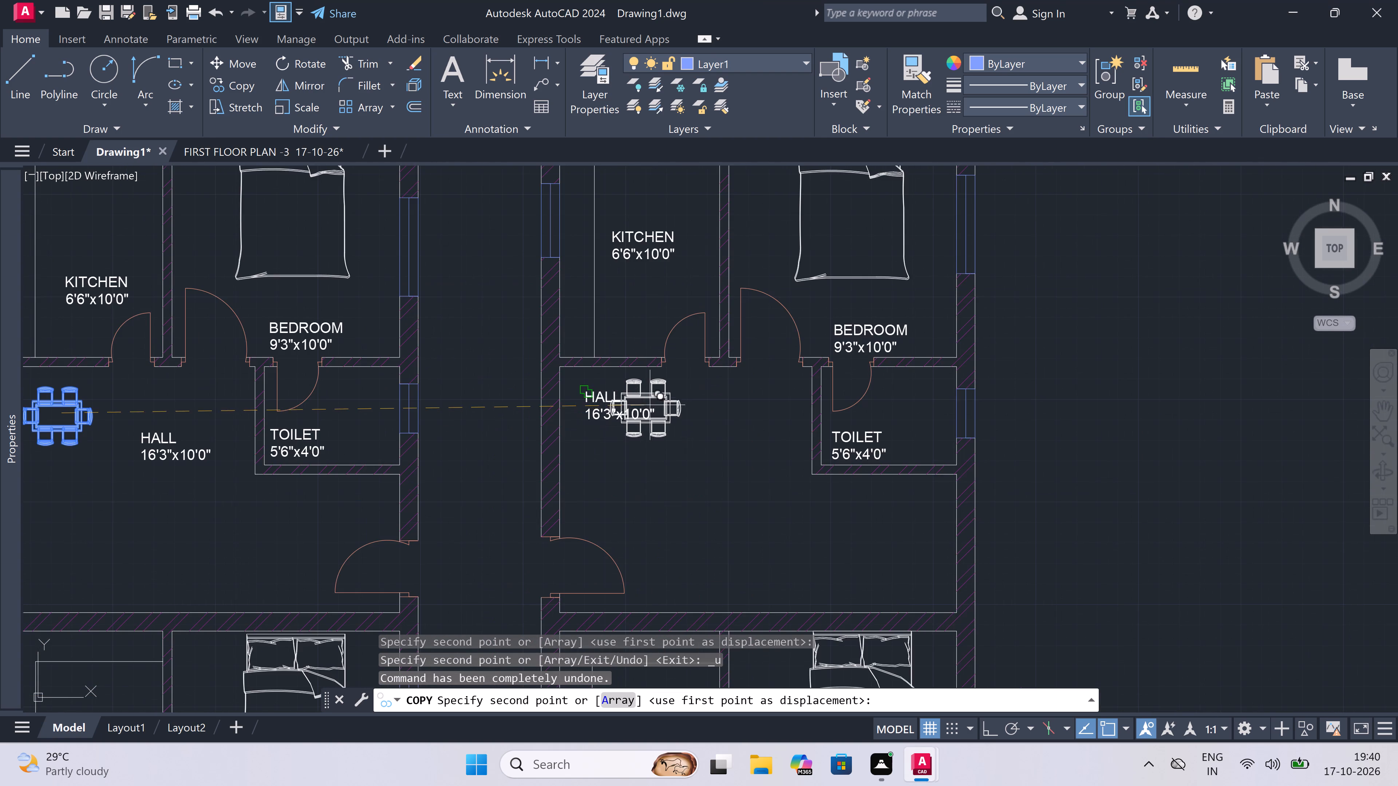
{"action": "scroll", "coordinate": [650, 405], "scroll_direction": "up", "scroll_amount": 2}
{"action": "scroll", "coordinate": [549, 400], "scroll_direction": "up", "scroll_amount": 2}
{"action": "double_click", "coordinate": [518, 388]}
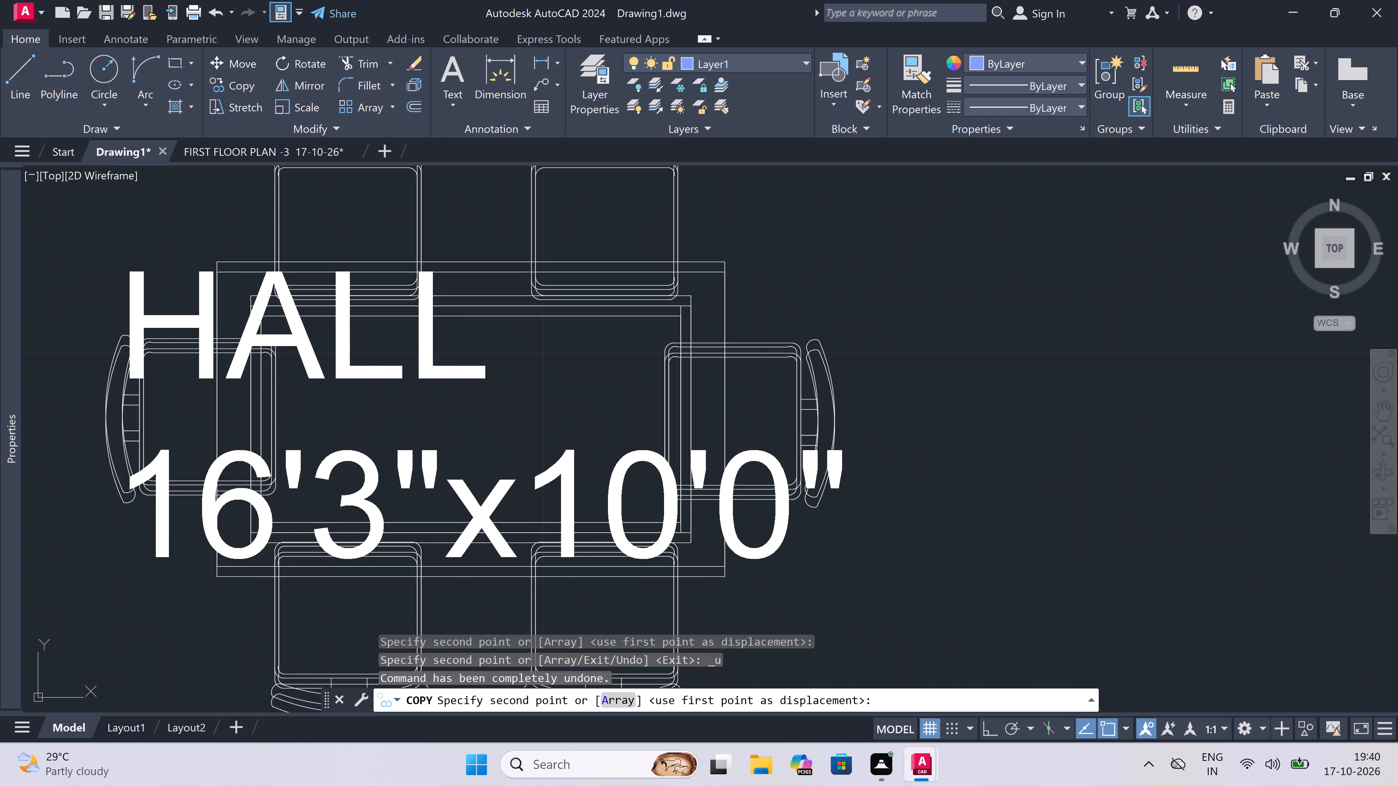
Place another copy of the dining table over the HALL label in the second-row east plan.
{"action": "scroll", "coordinate": [540, 352], "scroll_direction": "down", "scroll_amount": 7}
{"action": "scroll", "coordinate": [540, 434], "scroll_direction": "down", "scroll_amount": 3}
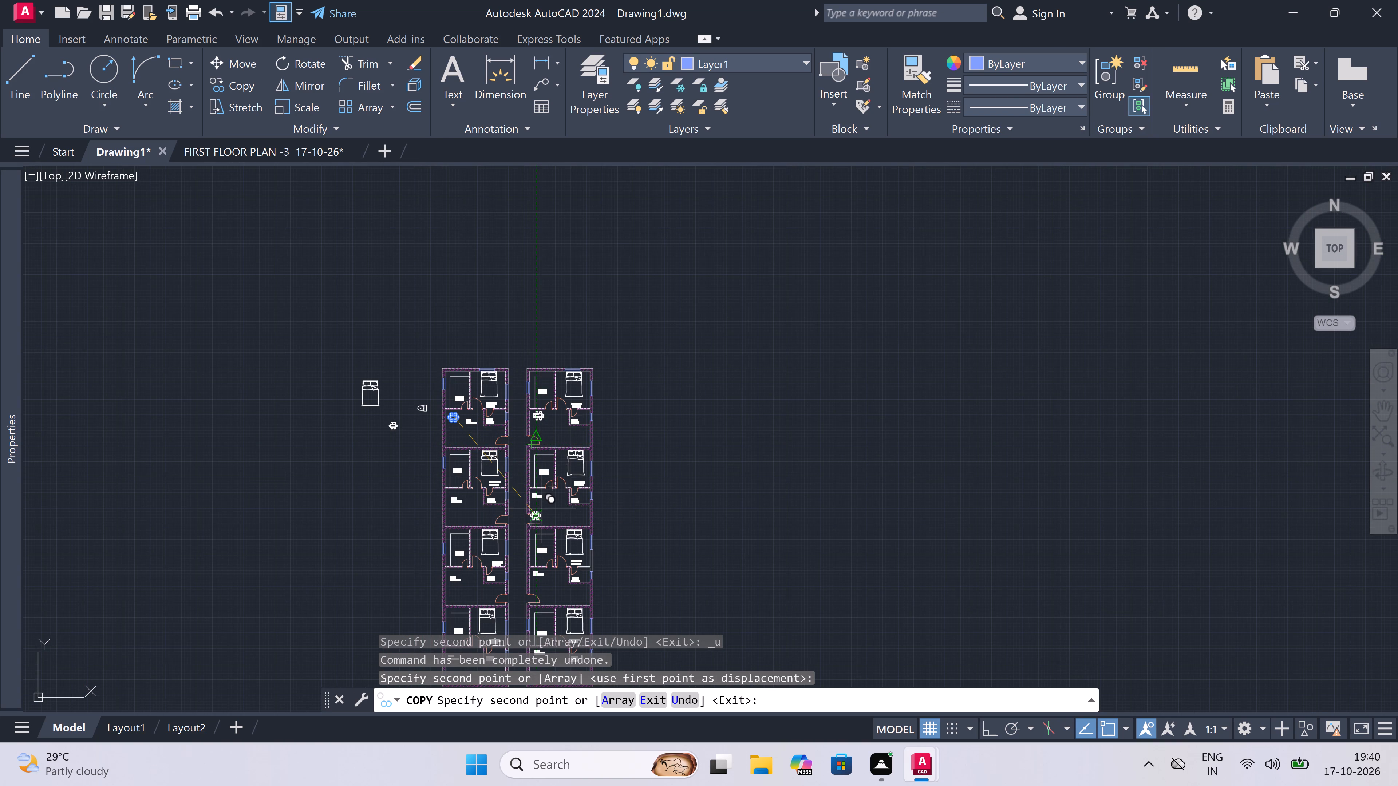
{"action": "scroll", "coordinate": [541, 508], "scroll_direction": "up", "scroll_amount": 3}
{"action": "scroll", "coordinate": [535, 444], "scroll_direction": "up", "scroll_amount": 3}
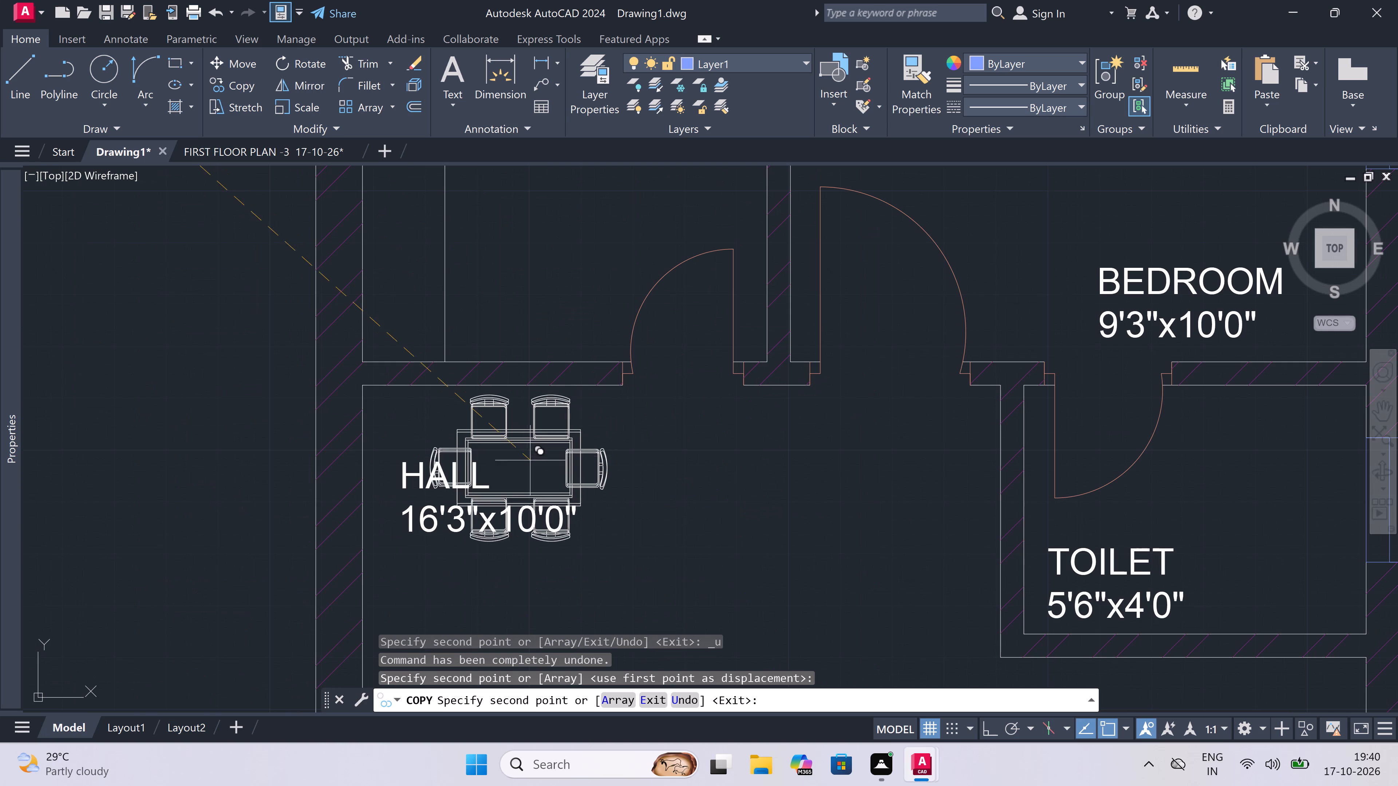
{"action": "scroll", "coordinate": [531, 489], "scroll_direction": "up", "scroll_amount": 2}
{"action": "double_click", "coordinate": [519, 500]}
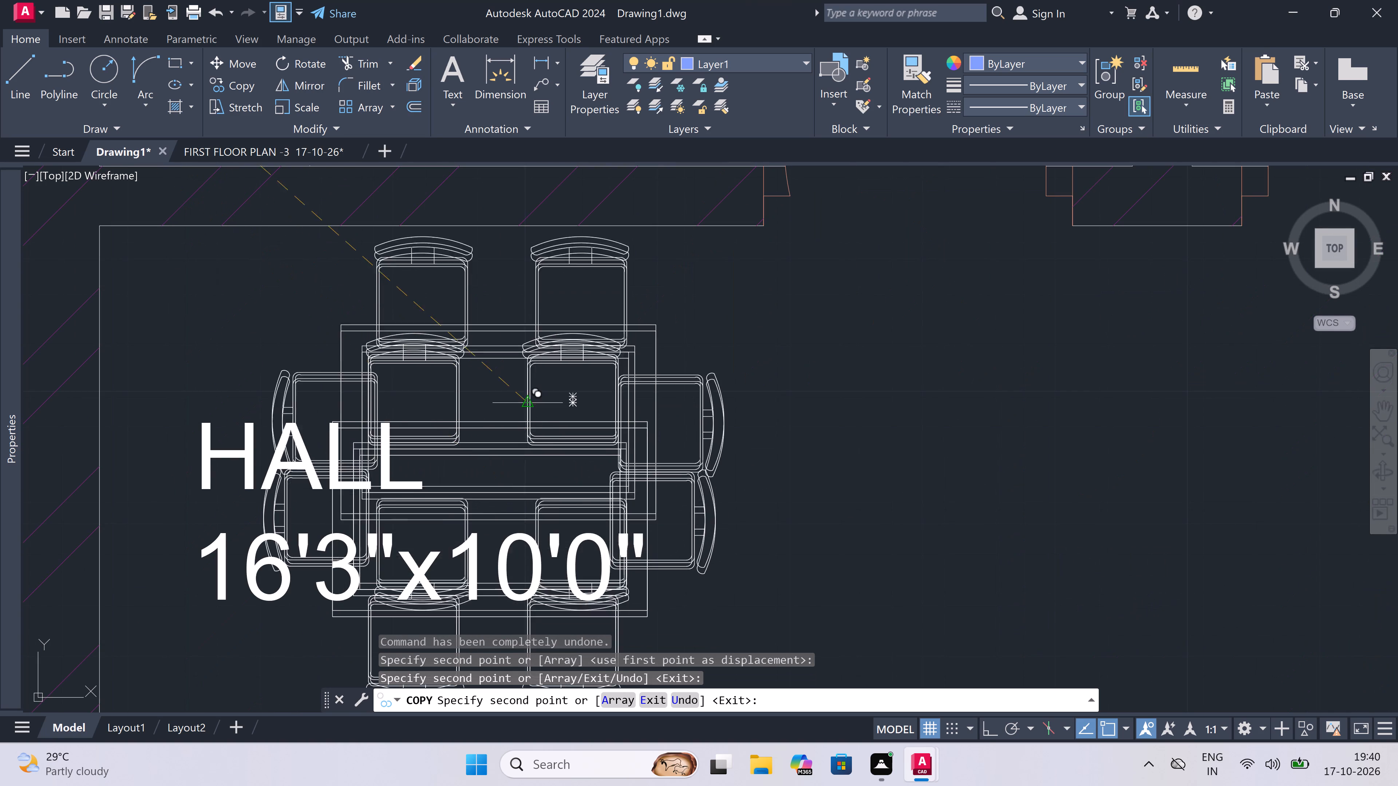
Place another copy of the dining table over the HALL label in the third-row east plan.
{"action": "scroll", "coordinate": [529, 408], "scroll_direction": "down", "scroll_amount": 8}
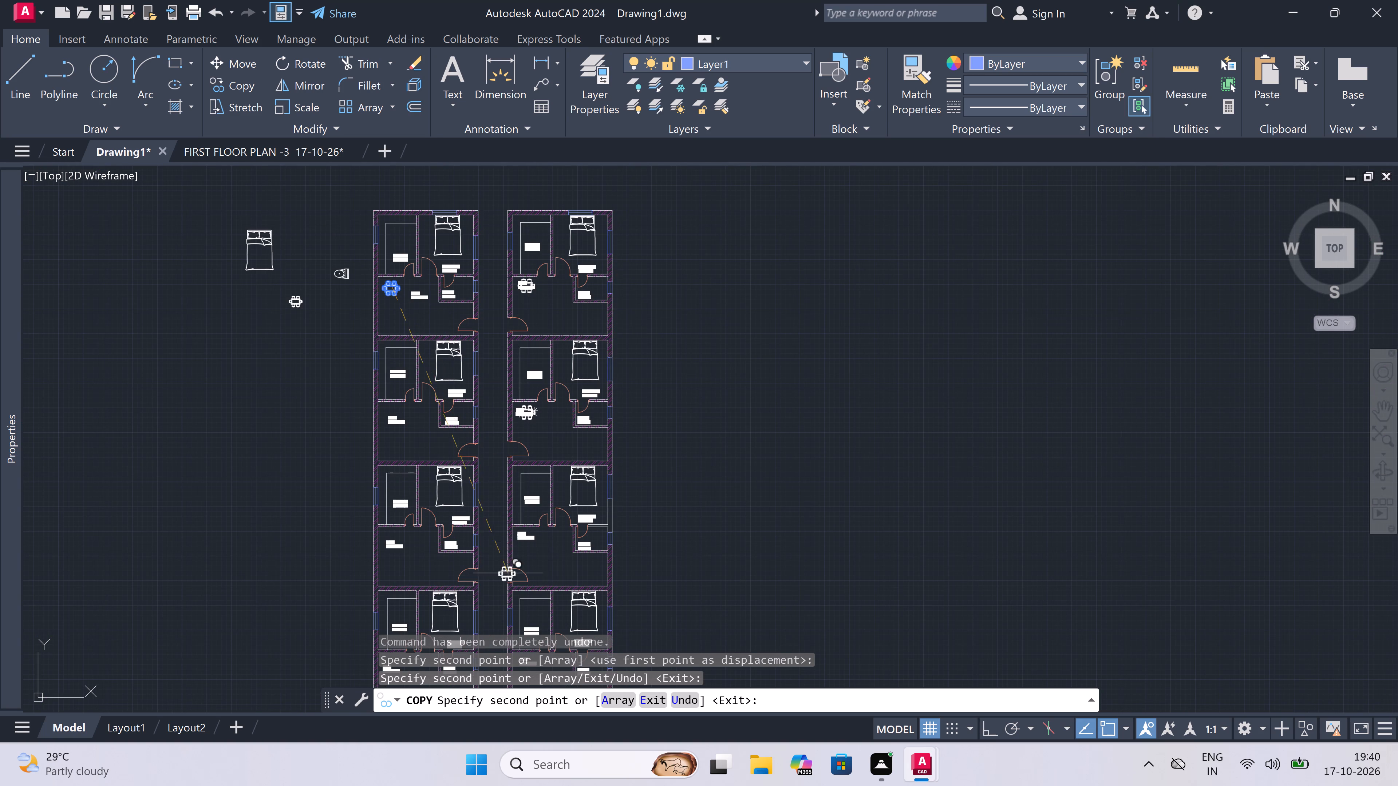
{"action": "scroll", "coordinate": [516, 588], "scroll_direction": "up", "scroll_amount": 3}
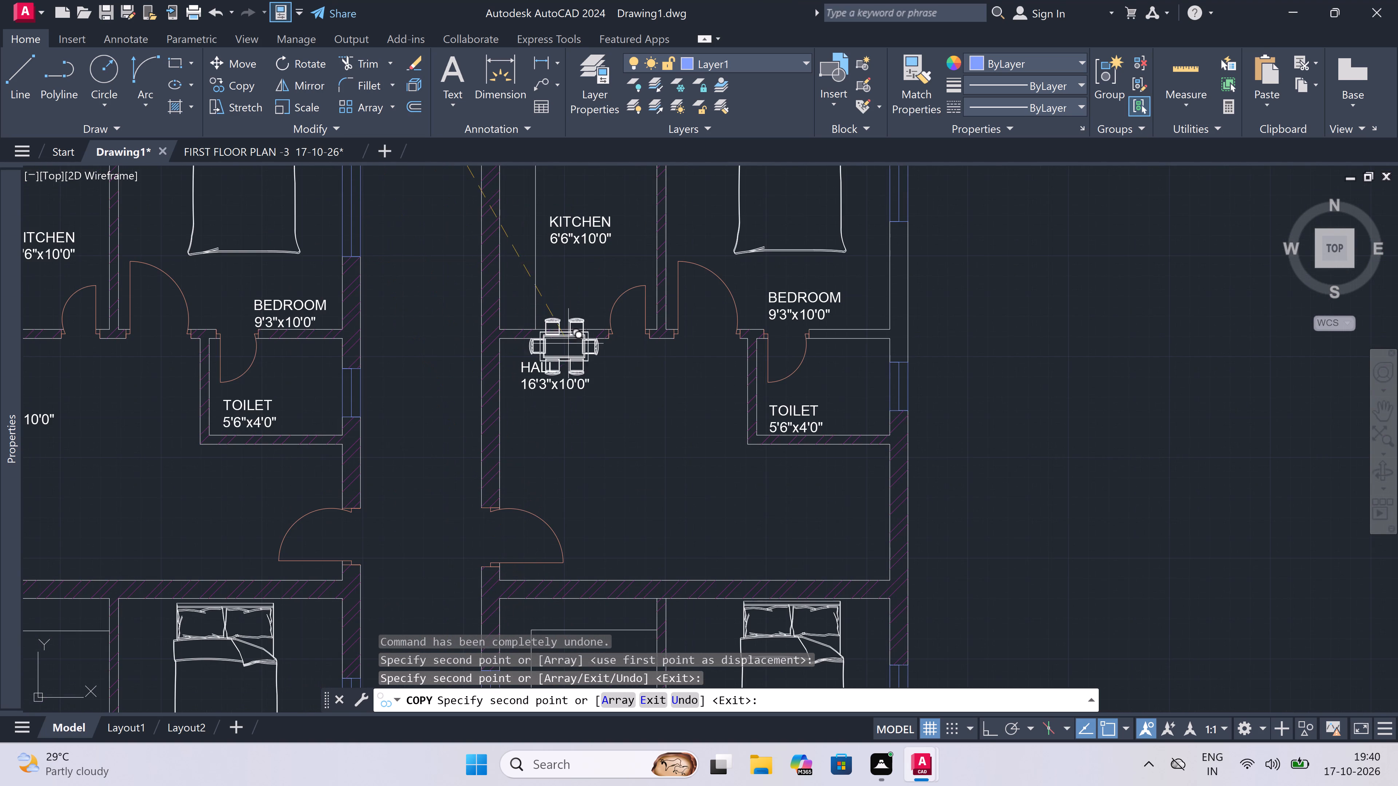
{"action": "scroll", "coordinate": [567, 365], "scroll_direction": "up", "scroll_amount": 3}
{"action": "scroll", "coordinate": [534, 423], "scroll_direction": "up", "scroll_amount": 2}
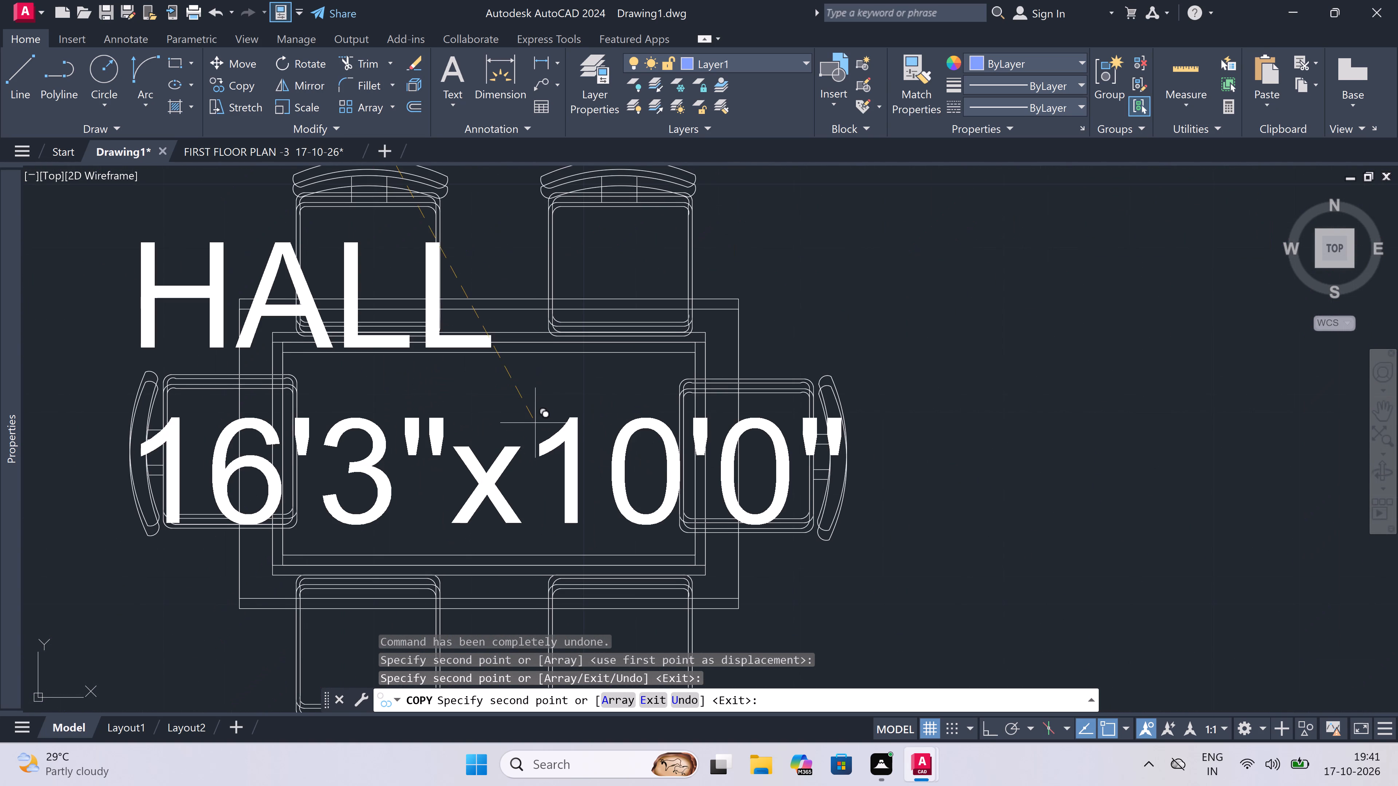
{"action": "double_click", "coordinate": [537, 420]}
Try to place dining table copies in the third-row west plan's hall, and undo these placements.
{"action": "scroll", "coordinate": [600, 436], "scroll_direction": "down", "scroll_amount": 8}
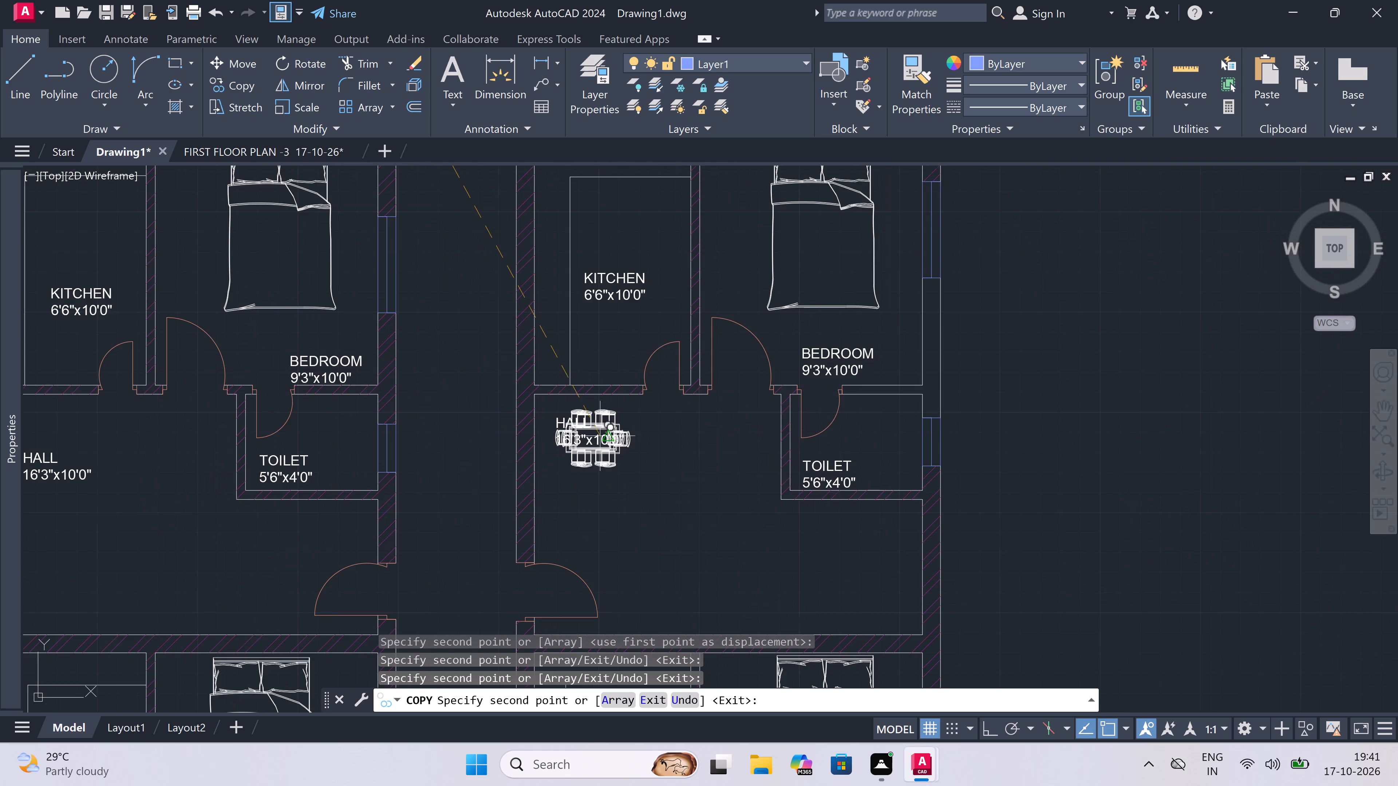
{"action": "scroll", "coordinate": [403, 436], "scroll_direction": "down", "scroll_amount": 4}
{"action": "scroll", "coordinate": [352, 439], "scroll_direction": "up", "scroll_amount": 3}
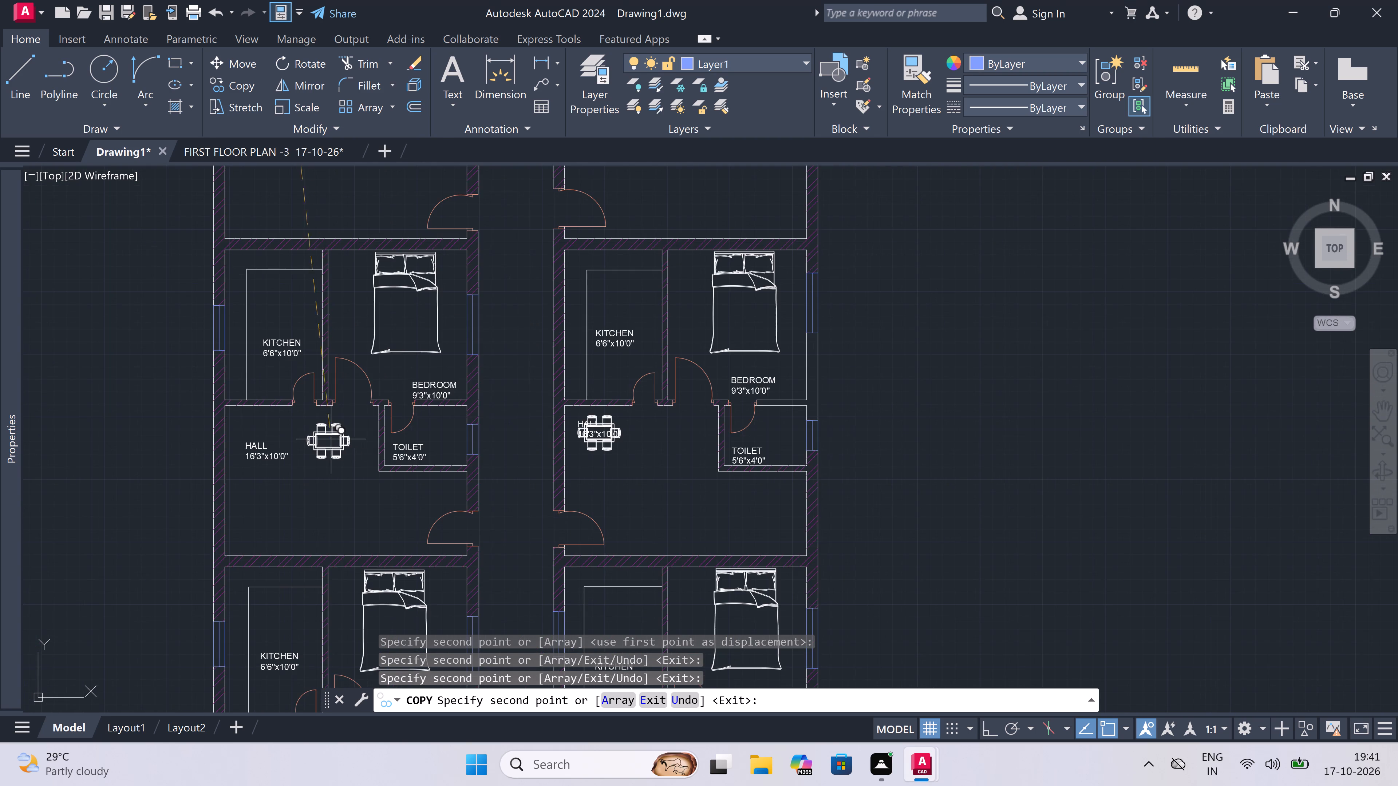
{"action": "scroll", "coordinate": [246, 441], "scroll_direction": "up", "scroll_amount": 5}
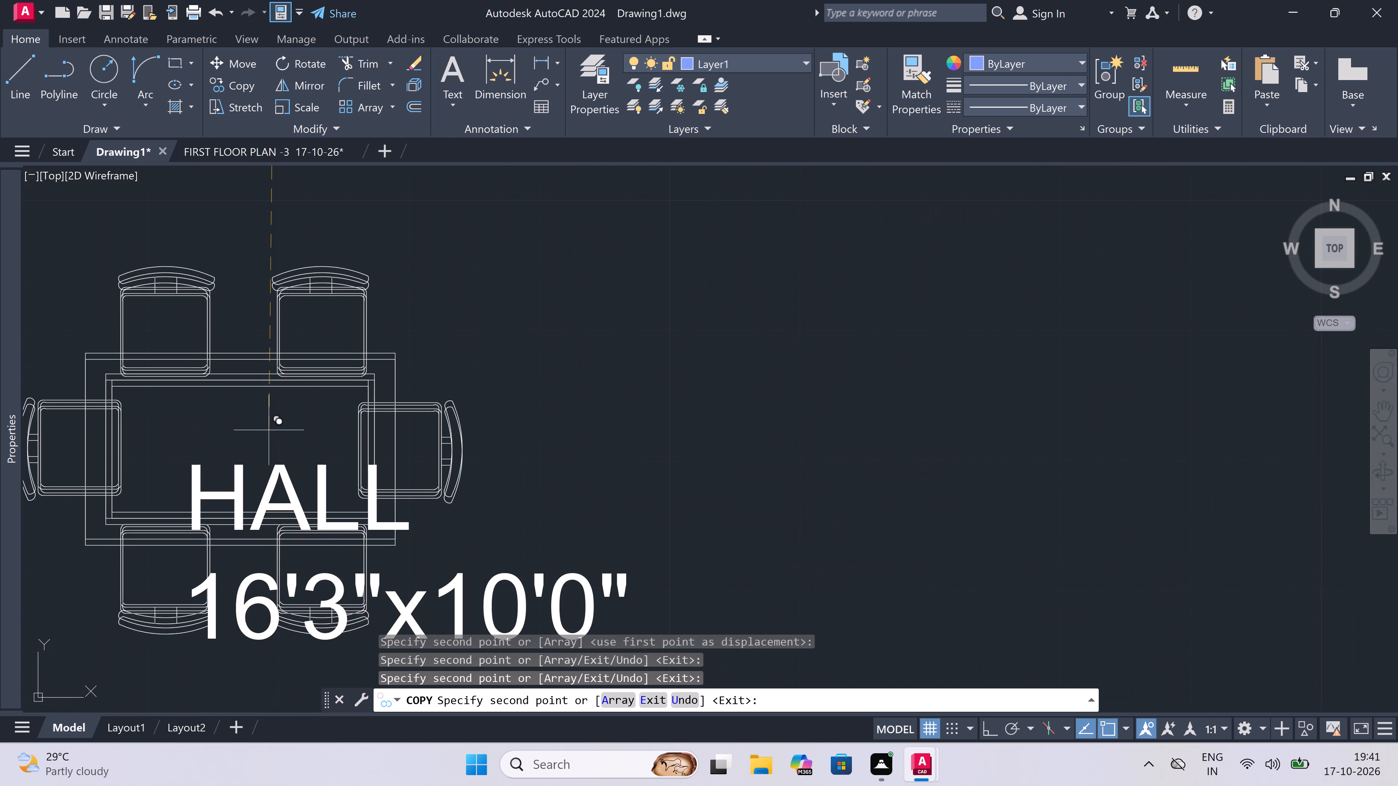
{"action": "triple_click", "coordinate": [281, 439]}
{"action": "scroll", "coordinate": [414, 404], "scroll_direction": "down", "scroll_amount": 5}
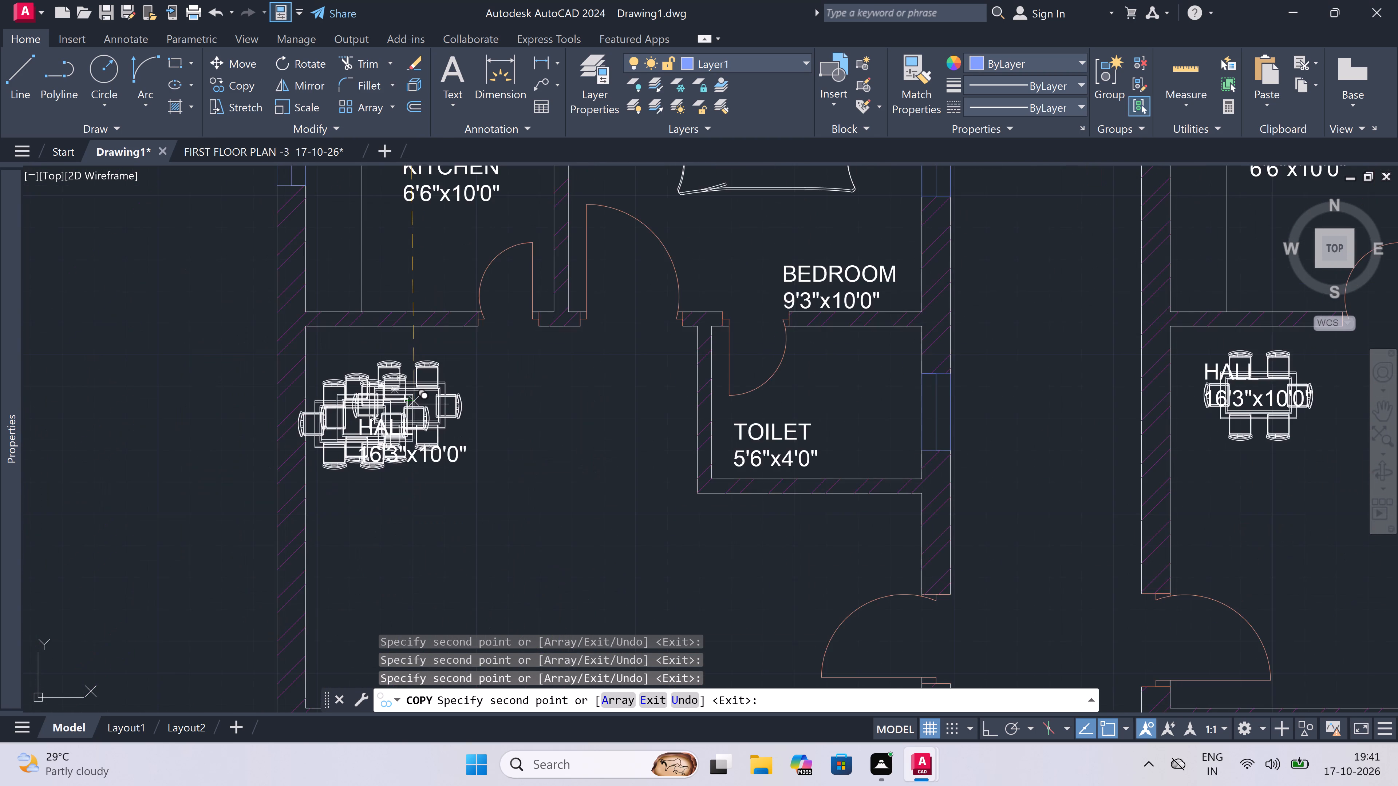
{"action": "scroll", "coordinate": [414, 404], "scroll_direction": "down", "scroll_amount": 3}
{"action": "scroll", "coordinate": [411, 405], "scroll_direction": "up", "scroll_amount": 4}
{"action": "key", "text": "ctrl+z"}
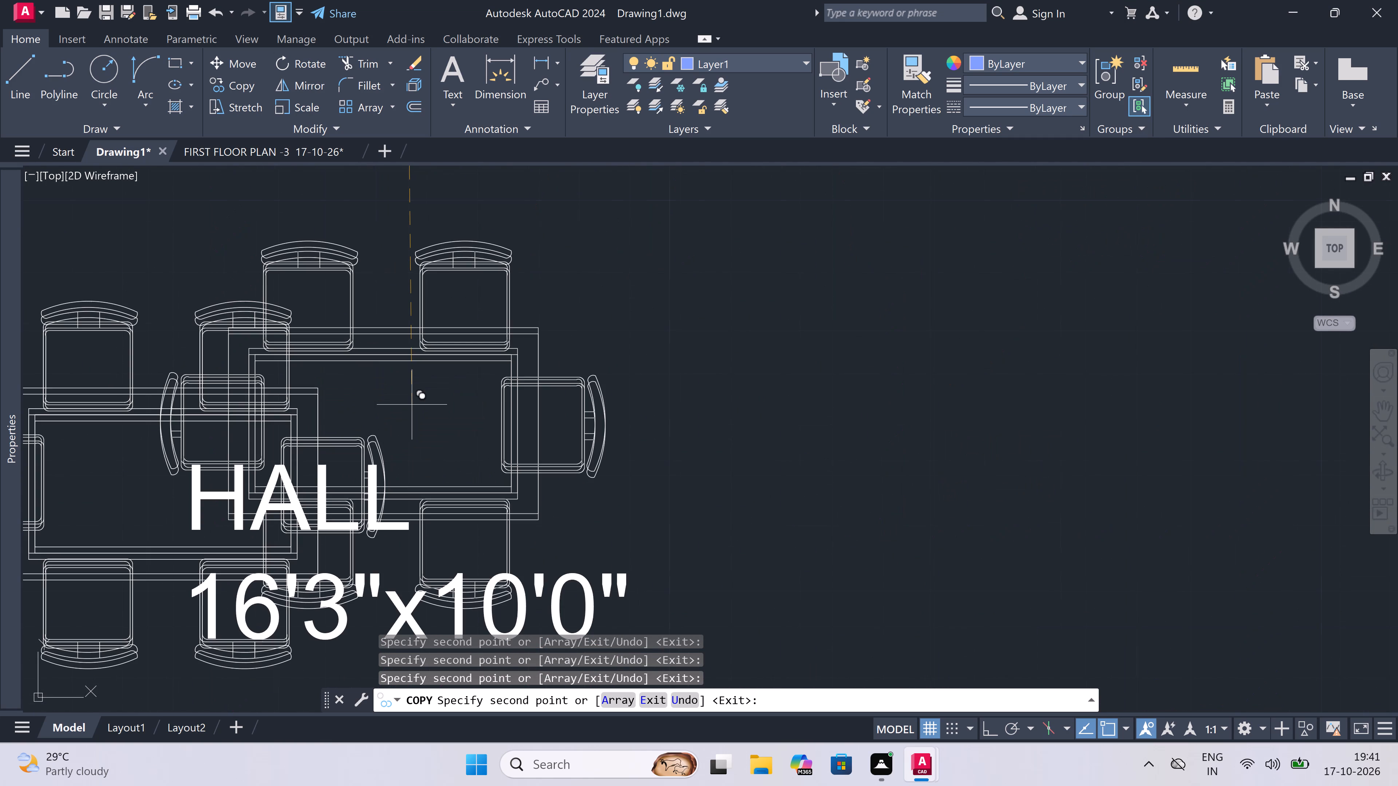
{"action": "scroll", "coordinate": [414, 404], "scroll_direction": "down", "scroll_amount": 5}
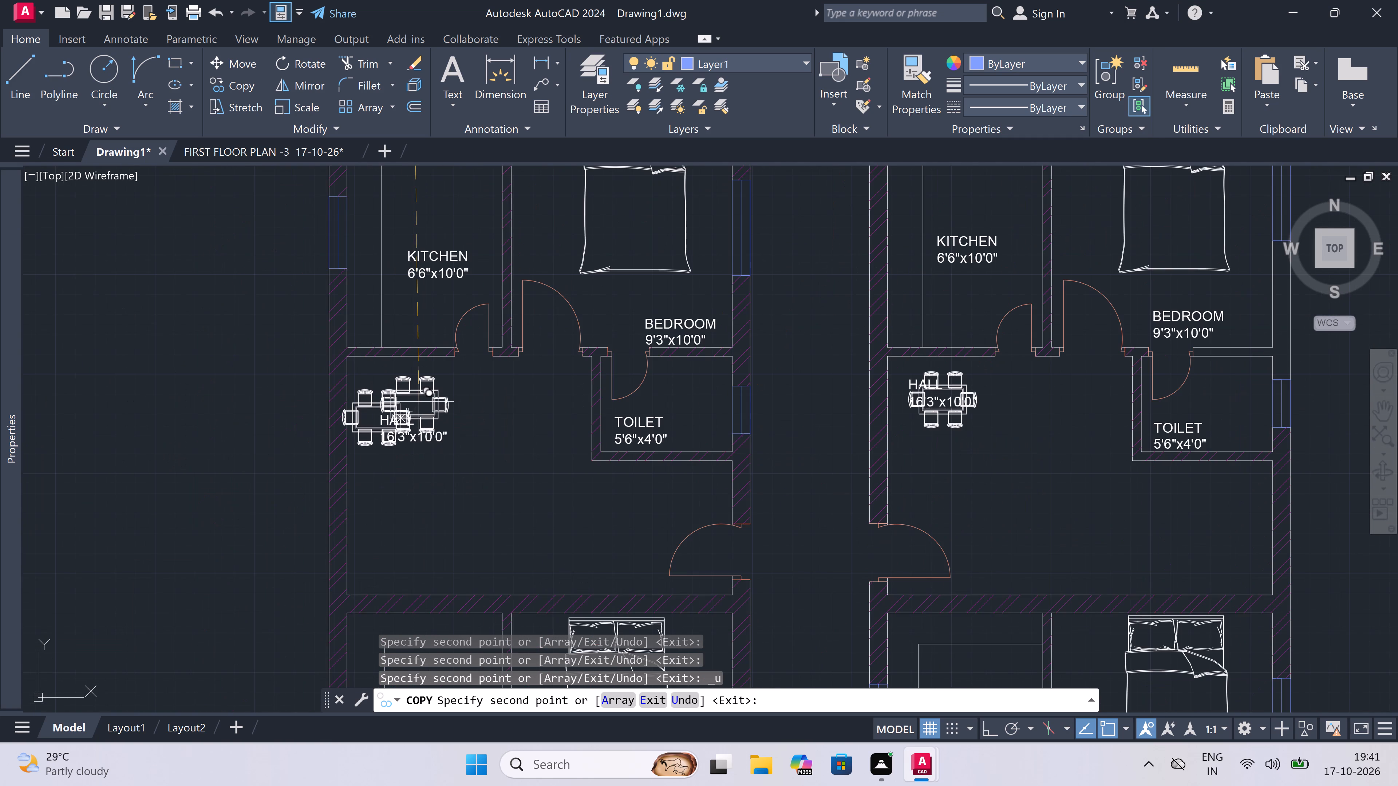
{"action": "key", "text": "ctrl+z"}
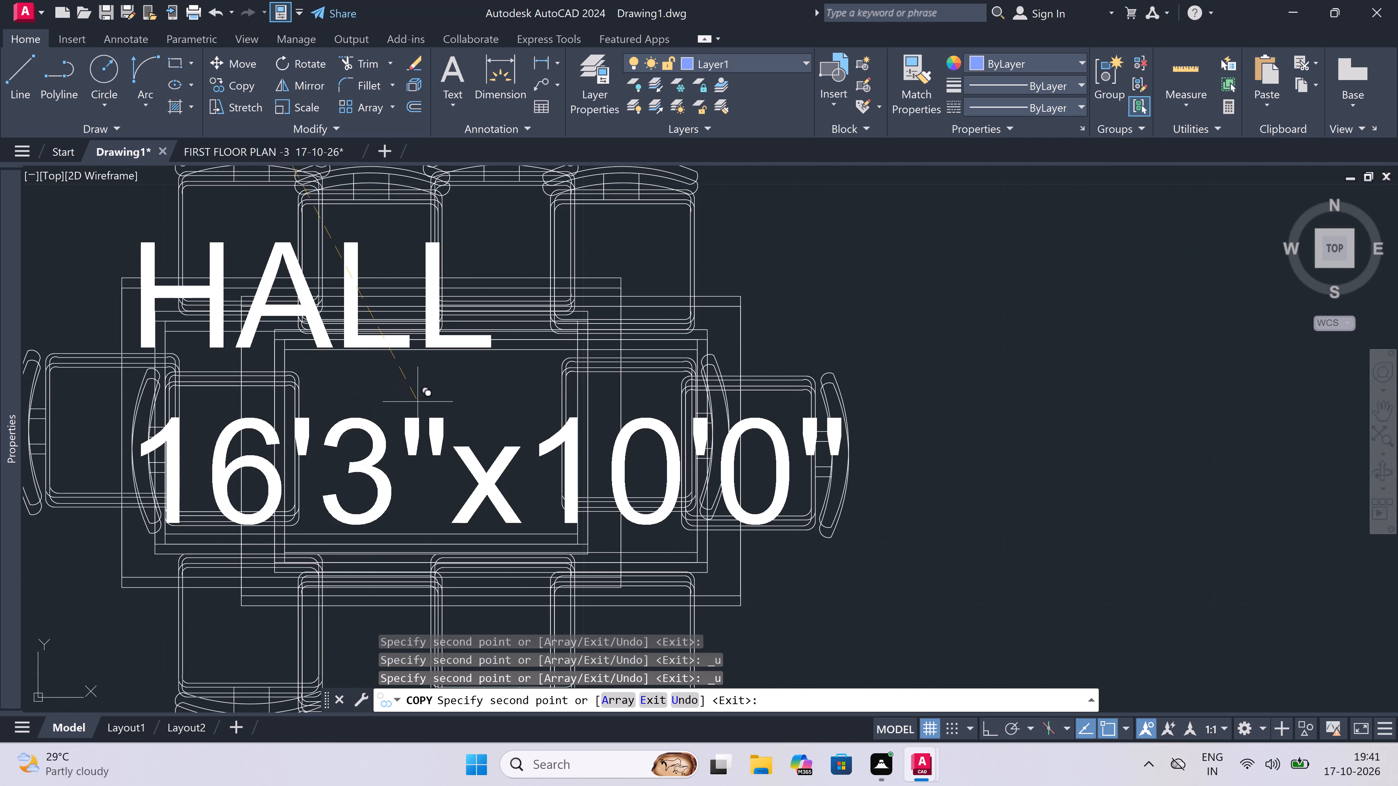
Place a copy of the dining table beside the west wall of the third-row west plan's hall, over the HALL label.
{"action": "scroll", "coordinate": [487, 389], "scroll_direction": "down", "scroll_amount": 9}
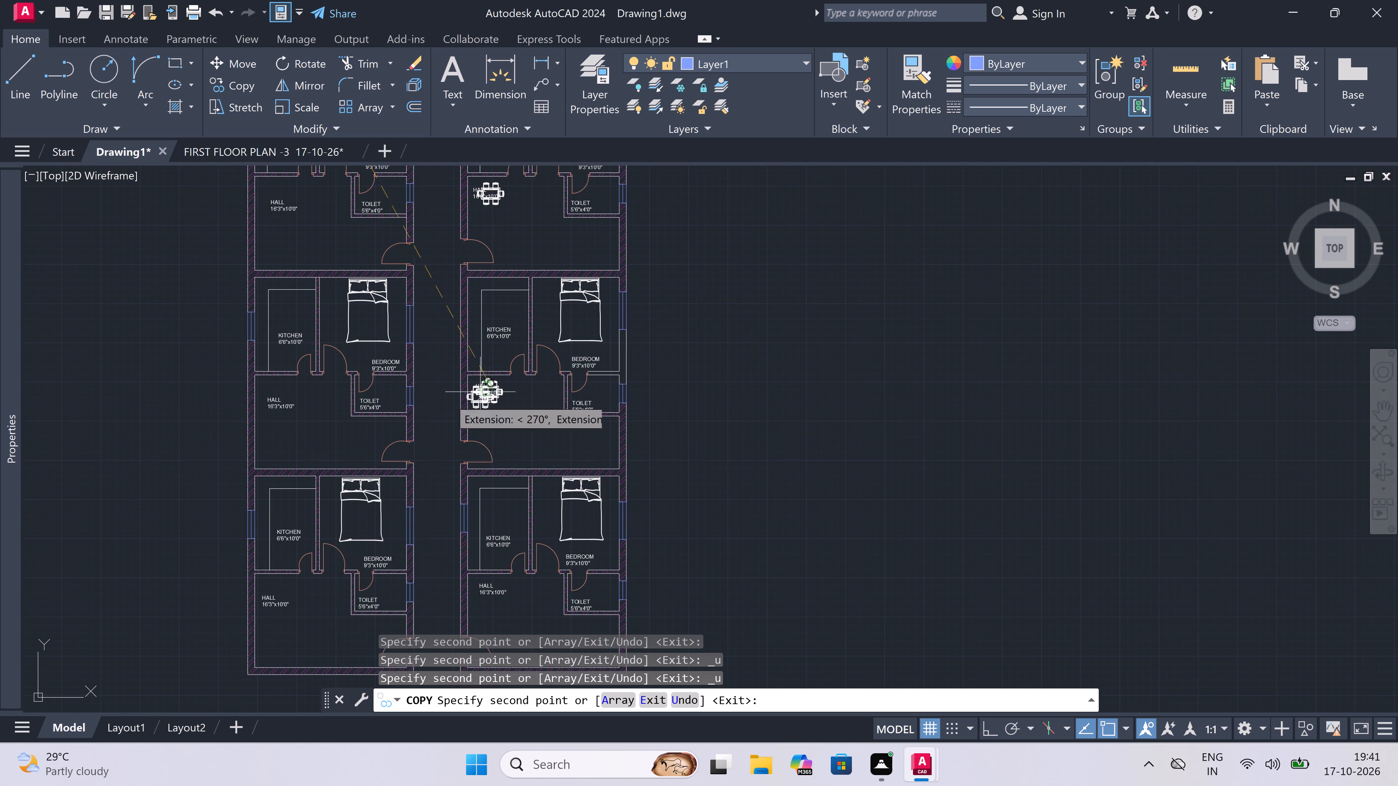
{"action": "scroll", "coordinate": [270, 409], "scroll_direction": "up", "scroll_amount": 4}
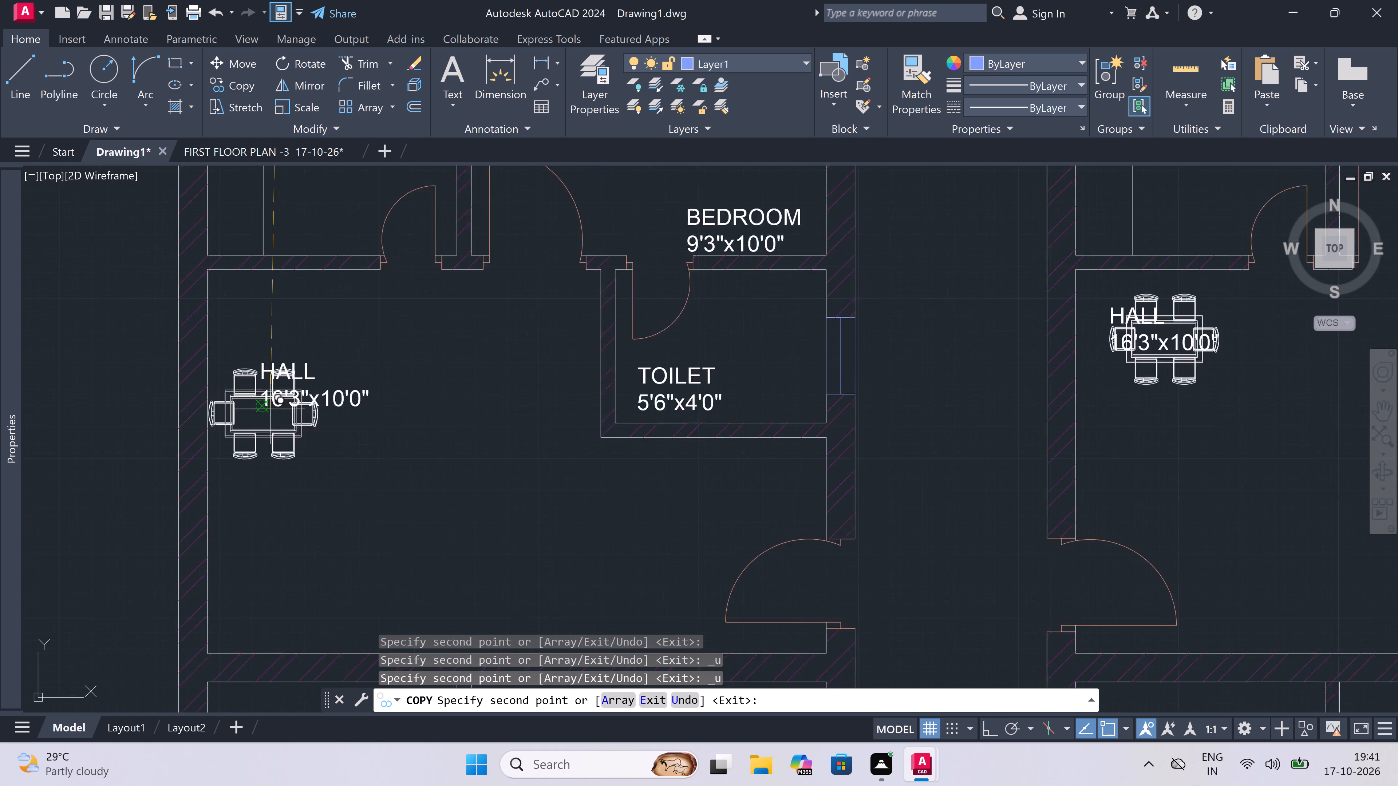
{"action": "scroll", "coordinate": [310, 336], "scroll_direction": "up", "scroll_amount": 3}
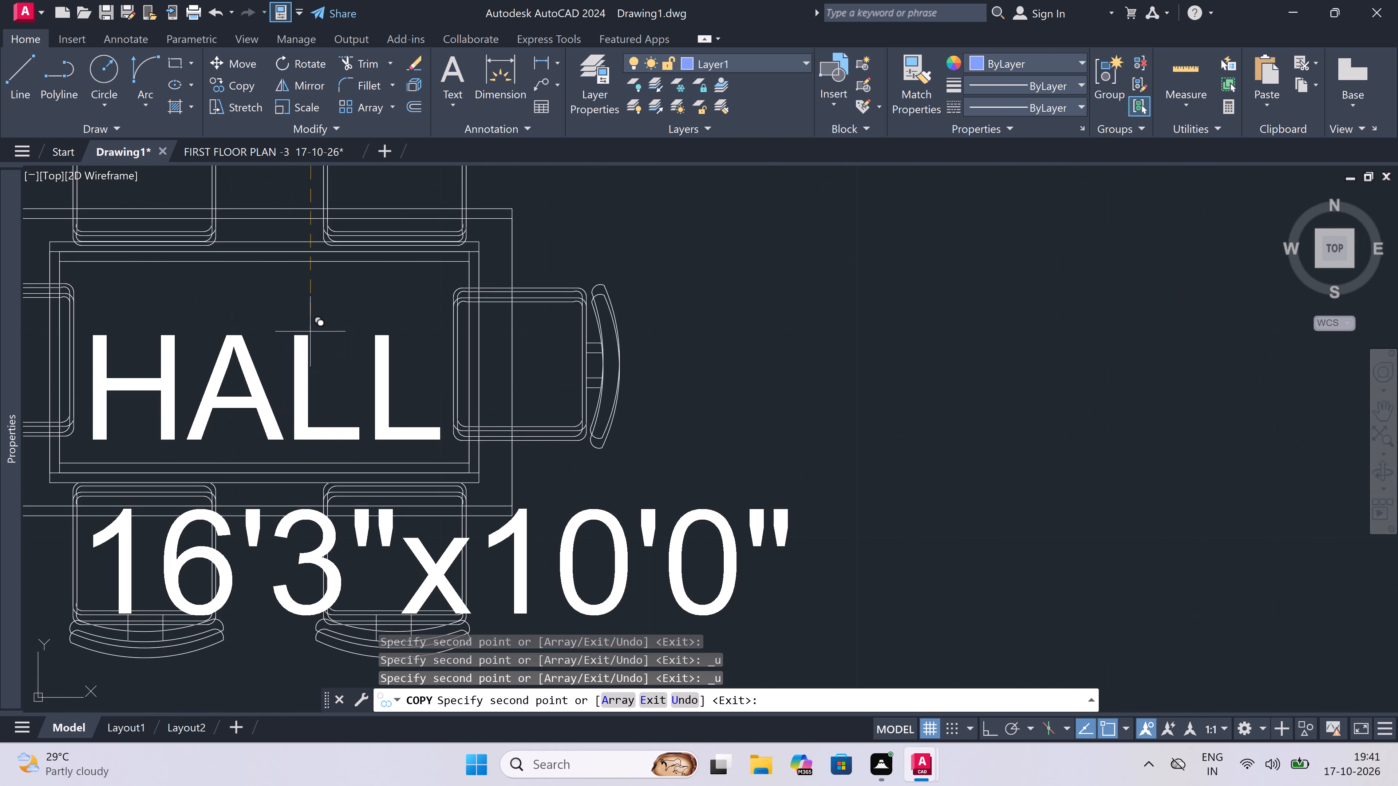
{"action": "double_click", "coordinate": [316, 321]}
Place another copy of the dining table in the bottom west plan's hall, just above the HALL label.
{"action": "scroll", "coordinate": [363, 392], "scroll_direction": "down", "scroll_amount": 9}
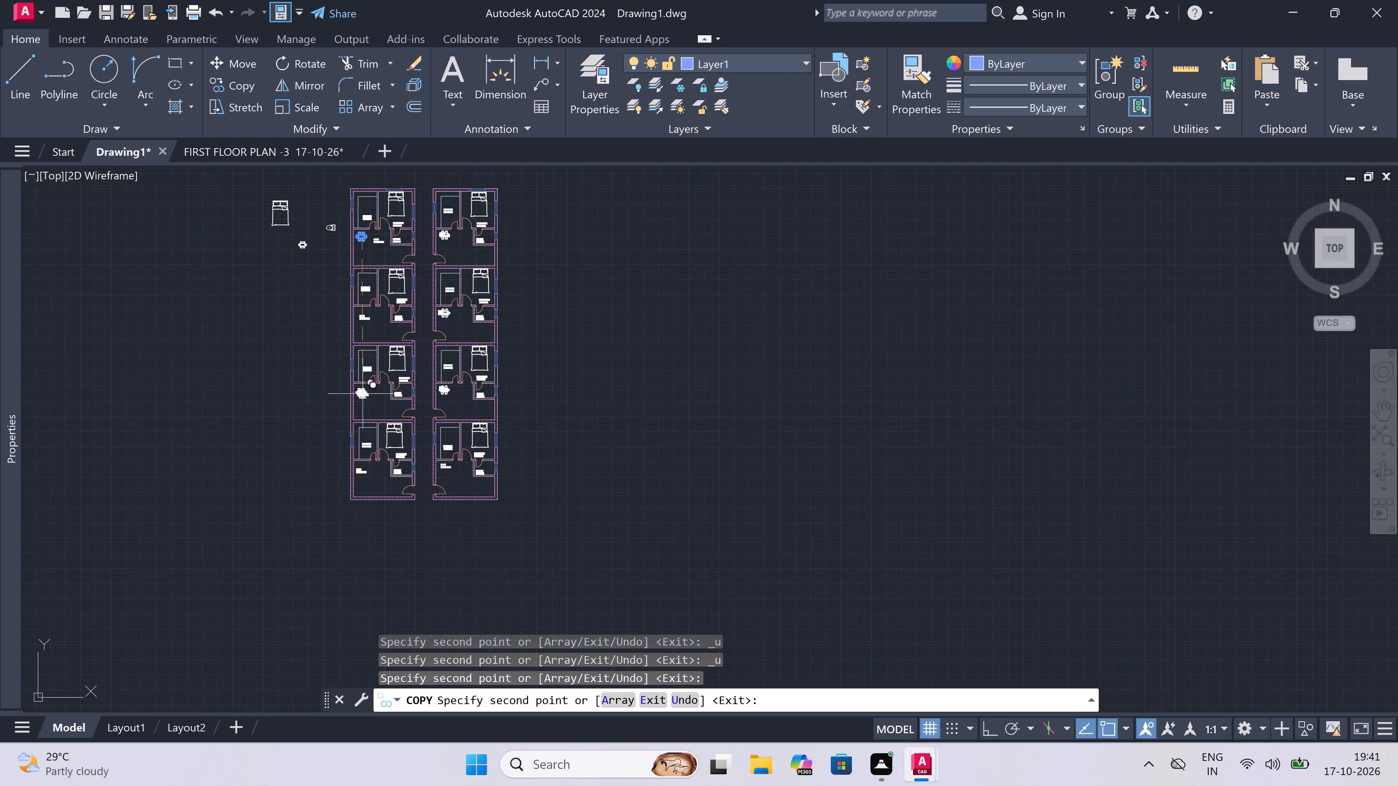
{"action": "scroll", "coordinate": [355, 475], "scroll_direction": "up", "scroll_amount": 3}
{"action": "scroll", "coordinate": [380, 457], "scroll_direction": "up", "scroll_amount": 4}
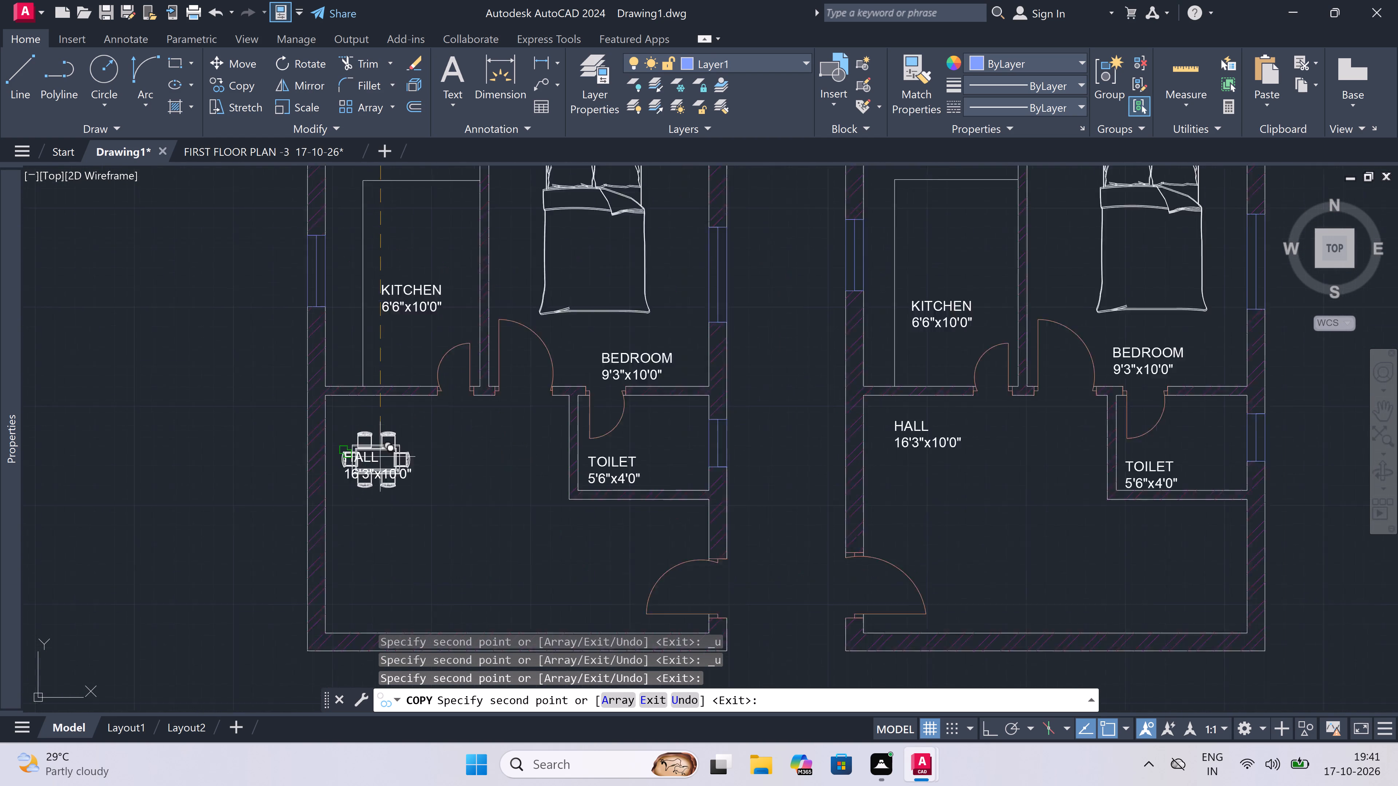
{"action": "scroll", "coordinate": [388, 430], "scroll_direction": "up", "scroll_amount": 3}
{"action": "left_click", "coordinate": [388, 430]}
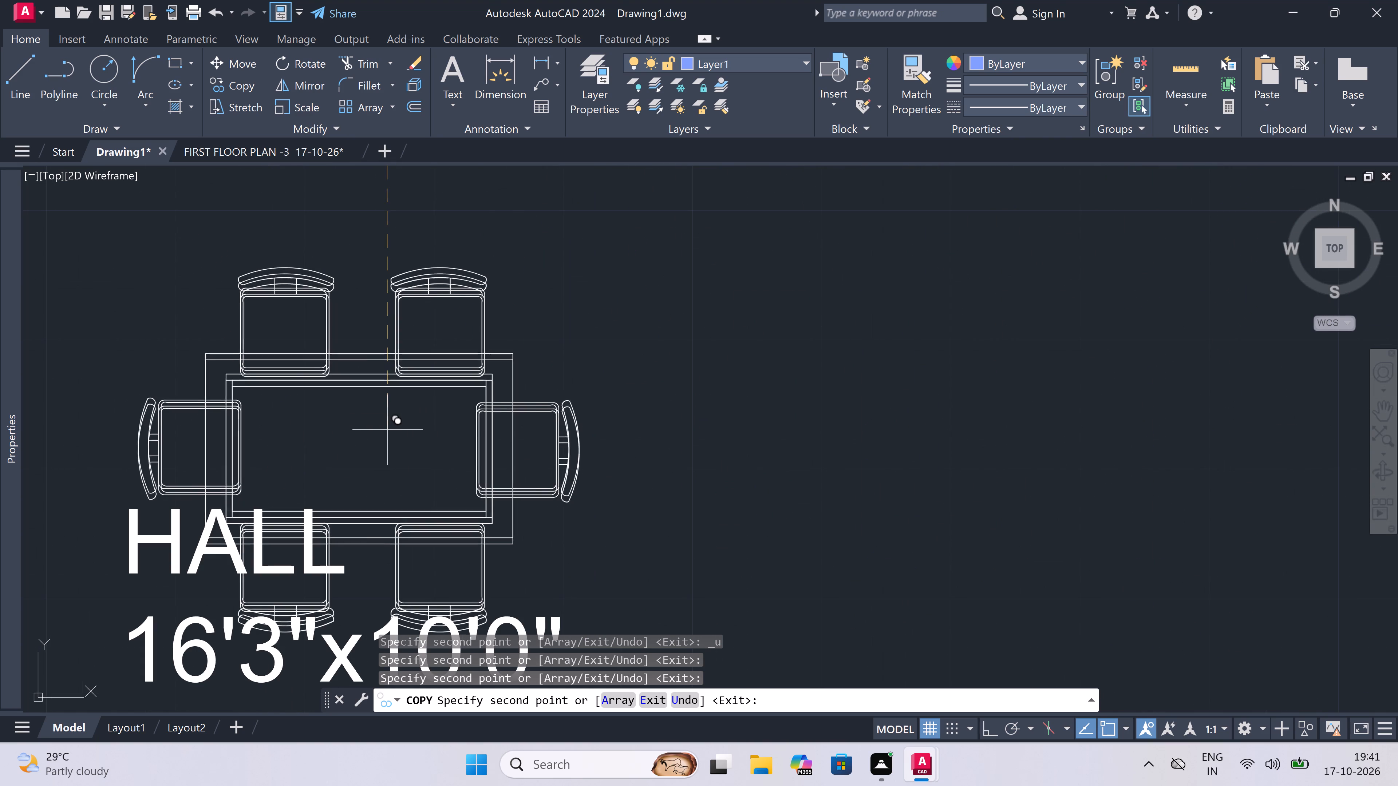
Place a copy of the dining table over the HALL label in the bottom east plan and finish copying.
{"action": "scroll", "coordinate": [364, 431], "scroll_direction": "down", "scroll_amount": 7}
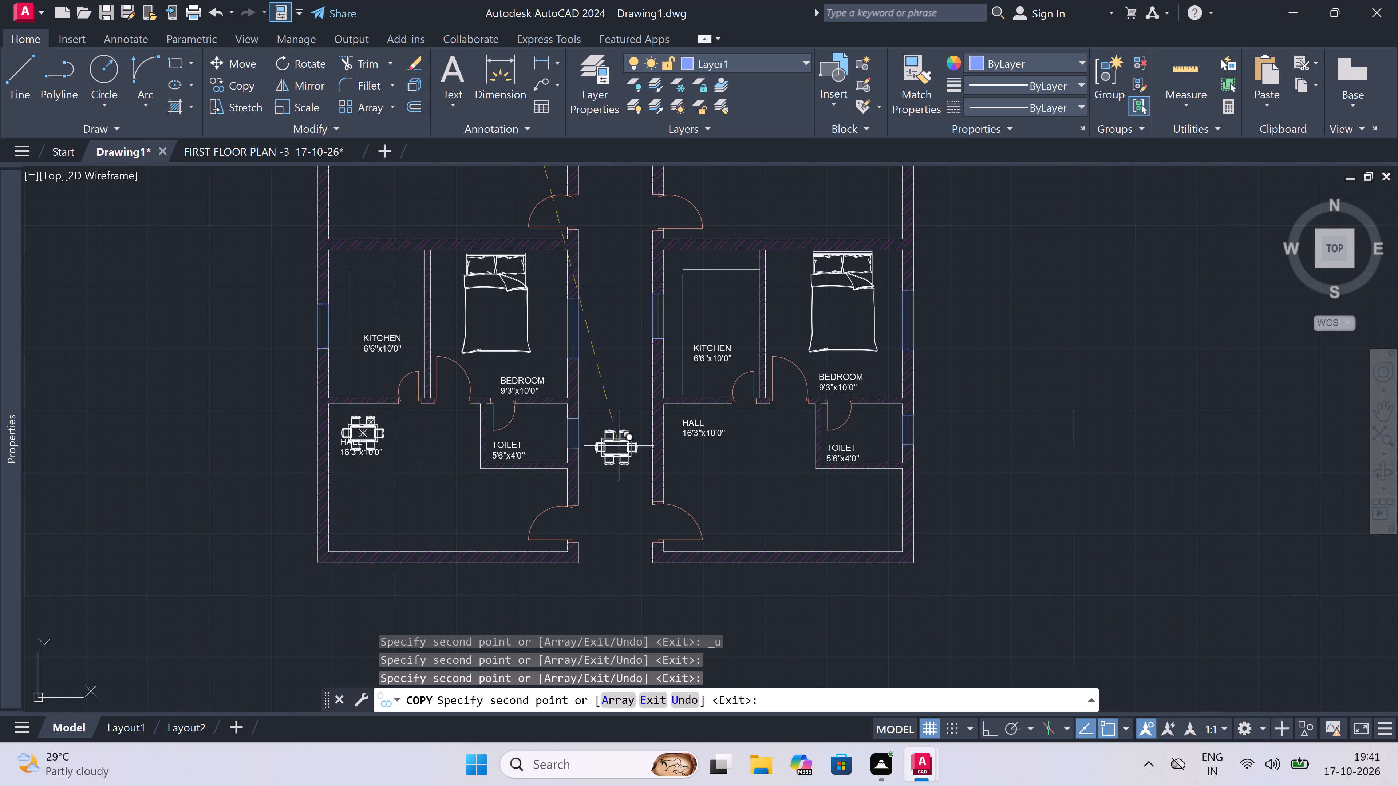
{"action": "scroll", "coordinate": [741, 453], "scroll_direction": "up", "scroll_amount": 3}
{"action": "scroll", "coordinate": [621, 388], "scroll_direction": "up", "scroll_amount": 2}
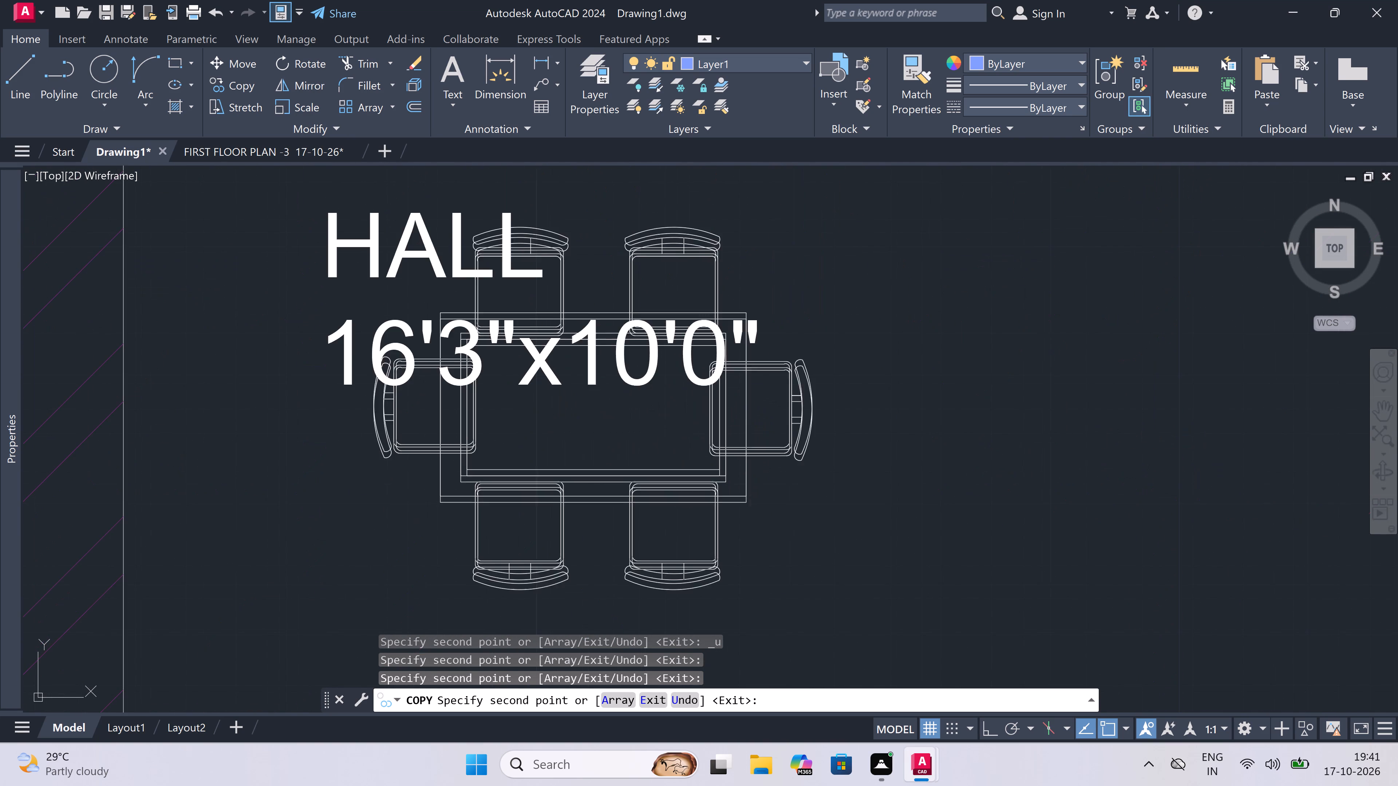
{"action": "left_click", "coordinate": [500, 361]}
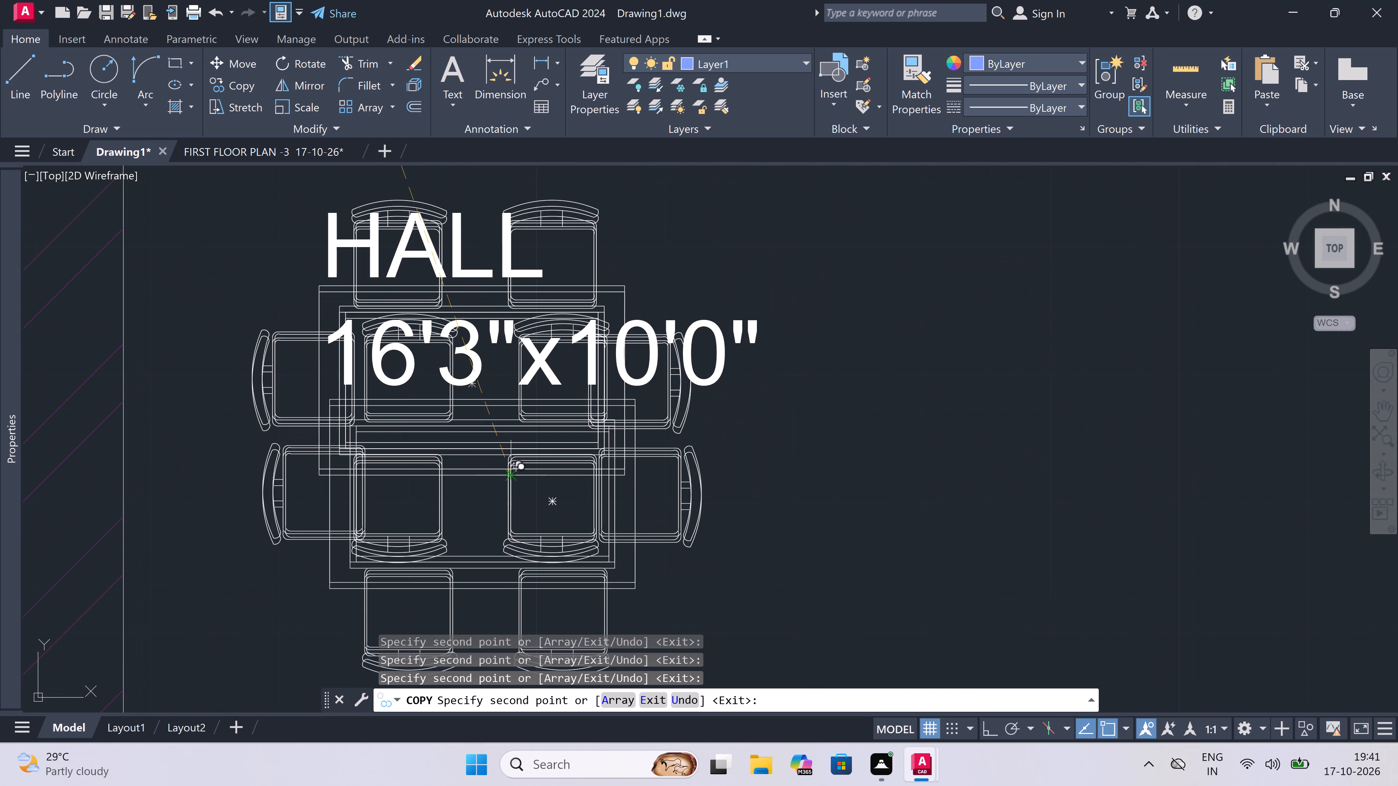
{"action": "key", "text": "Escape"}
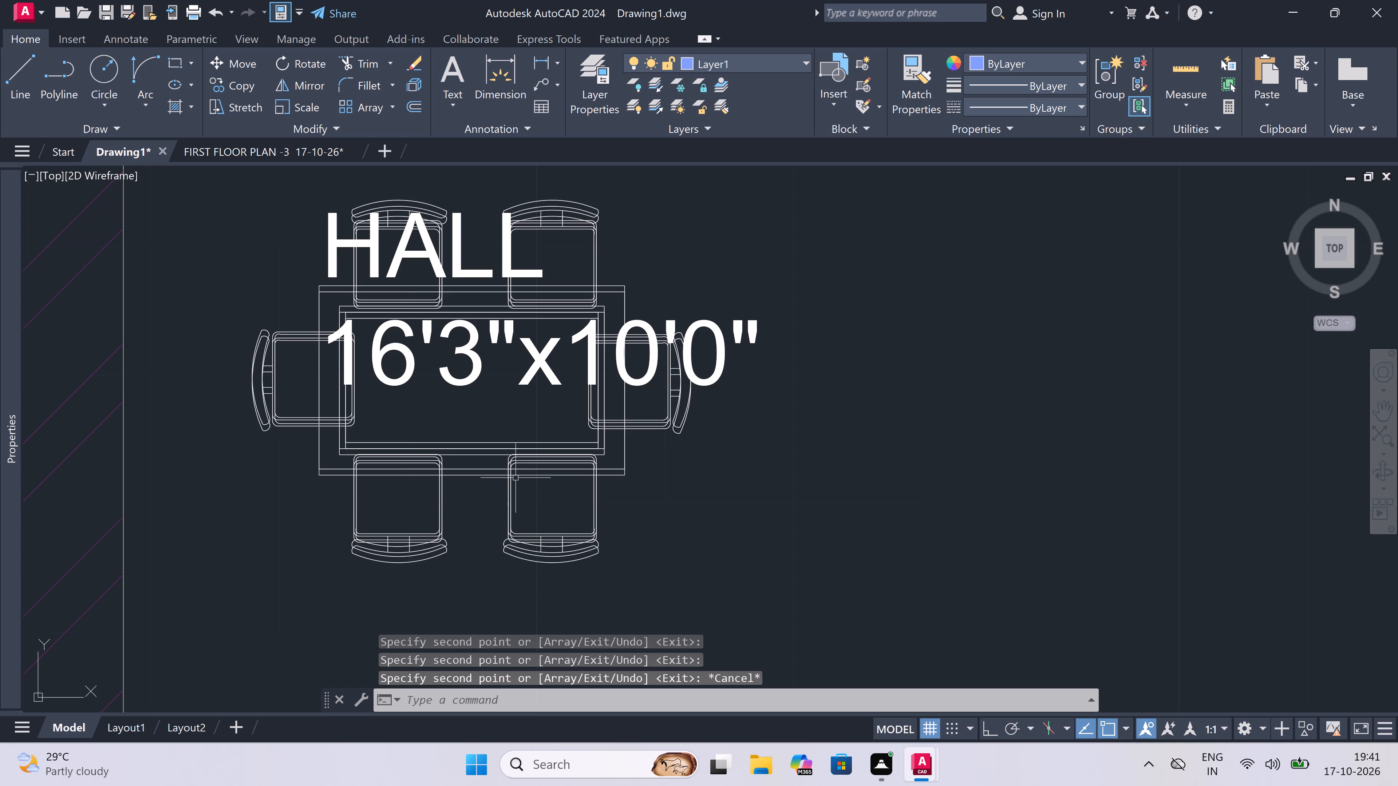
Move the HALL 16'3"x10'0" label in the bottom east plan off the dining table, into the free space east of it.
{"action": "scroll", "coordinate": [513, 475], "scroll_direction": "down", "scroll_amount": 2}
{"action": "scroll", "coordinate": [490, 441], "scroll_direction": "up", "scroll_amount": 1}
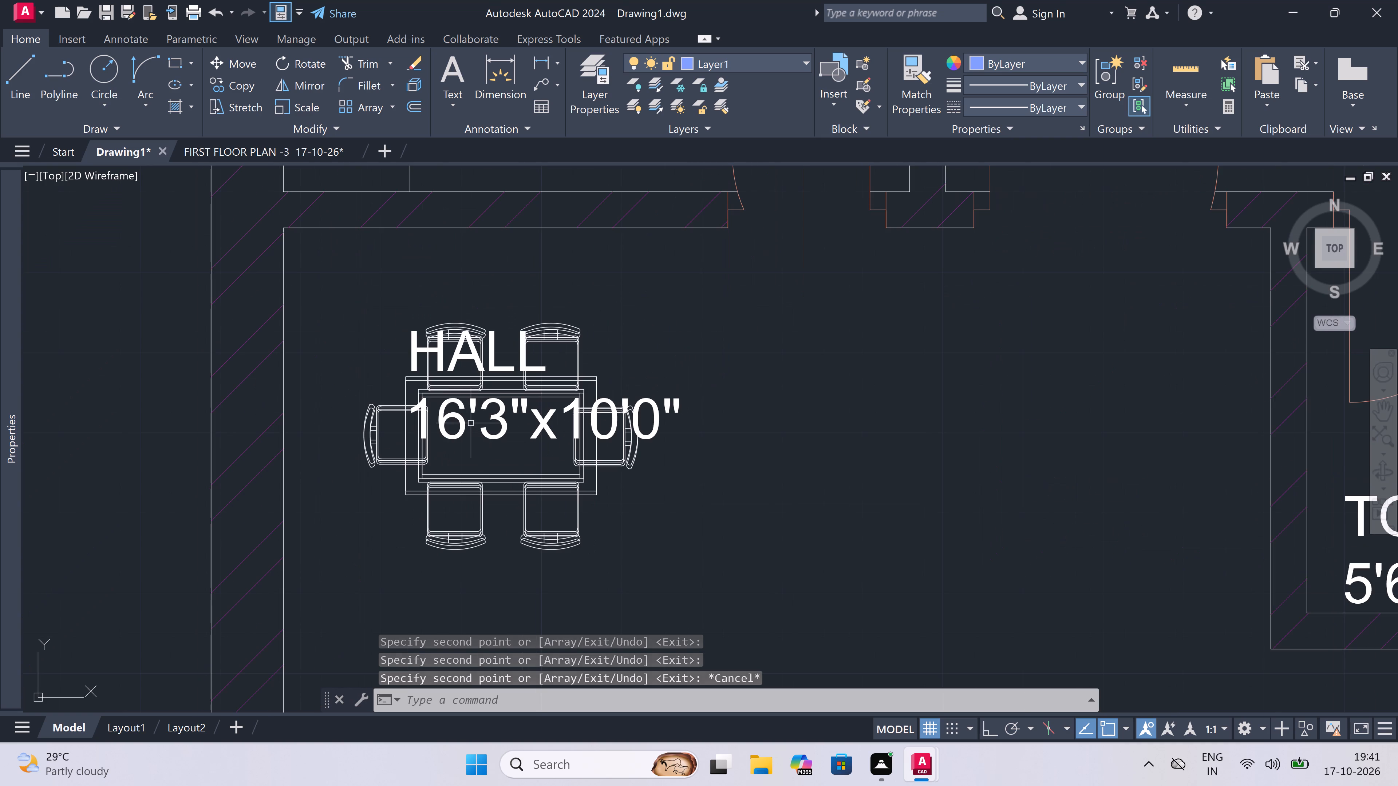
{"action": "left_click", "coordinate": [470, 423]}
{"action": "left_click", "coordinate": [433, 390]}
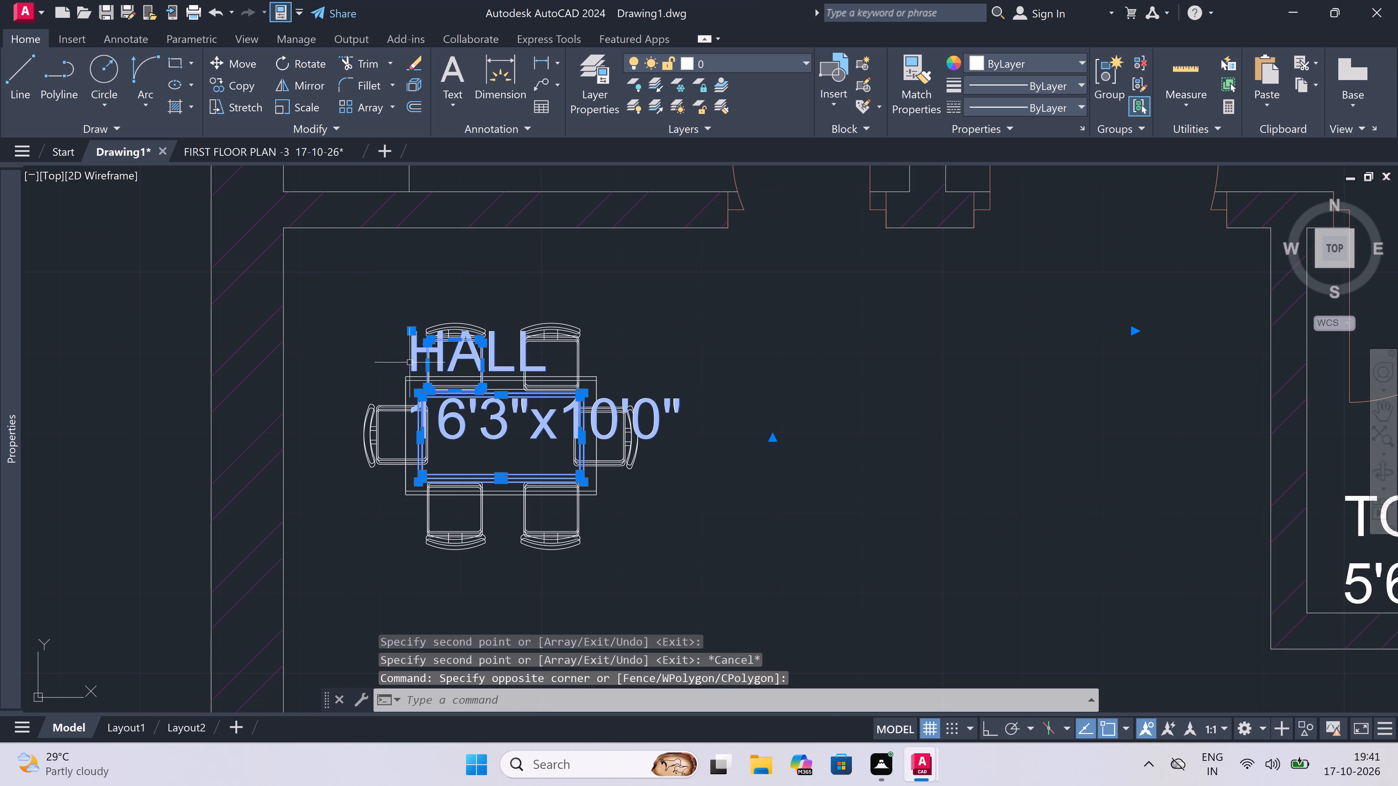
{"action": "key", "text": "Escape"}
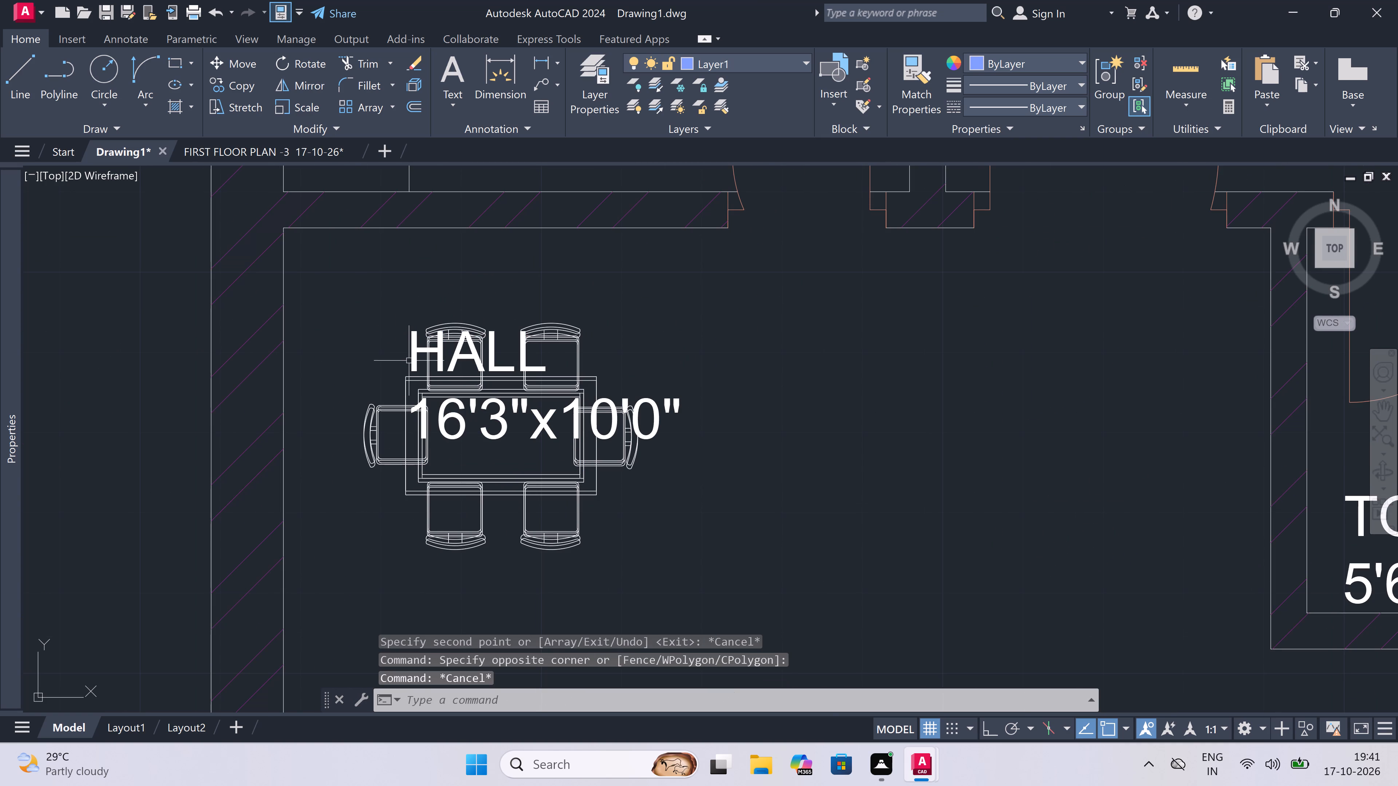
{"action": "scroll", "coordinate": [416, 334], "scroll_direction": "up", "scroll_amount": 3}
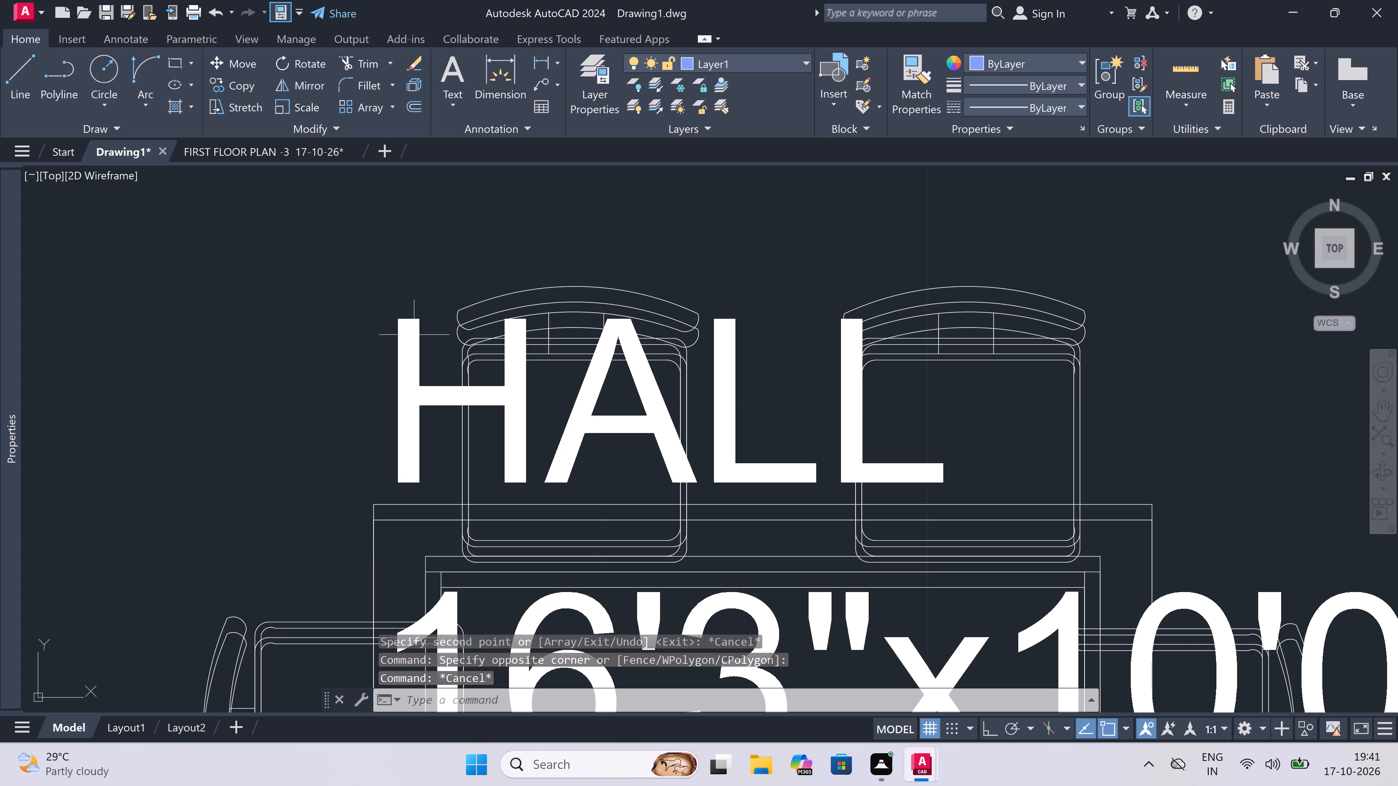
{"action": "left_click", "coordinate": [410, 330]}
{"action": "left_click", "coordinate": [401, 316]}
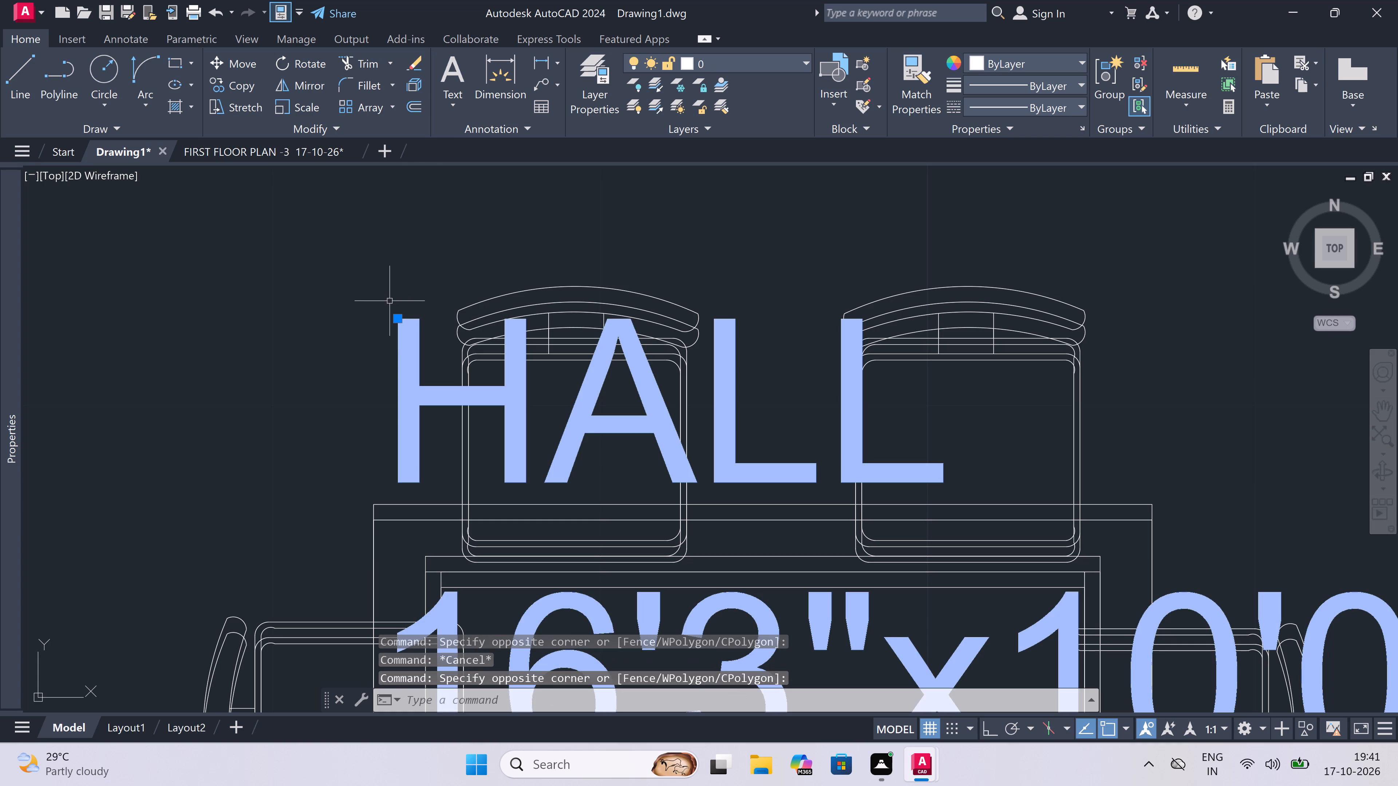
{"action": "left_click", "coordinate": [395, 317]}
{"action": "scroll", "coordinate": [328, 343], "scroll_direction": "down", "scroll_amount": 5}
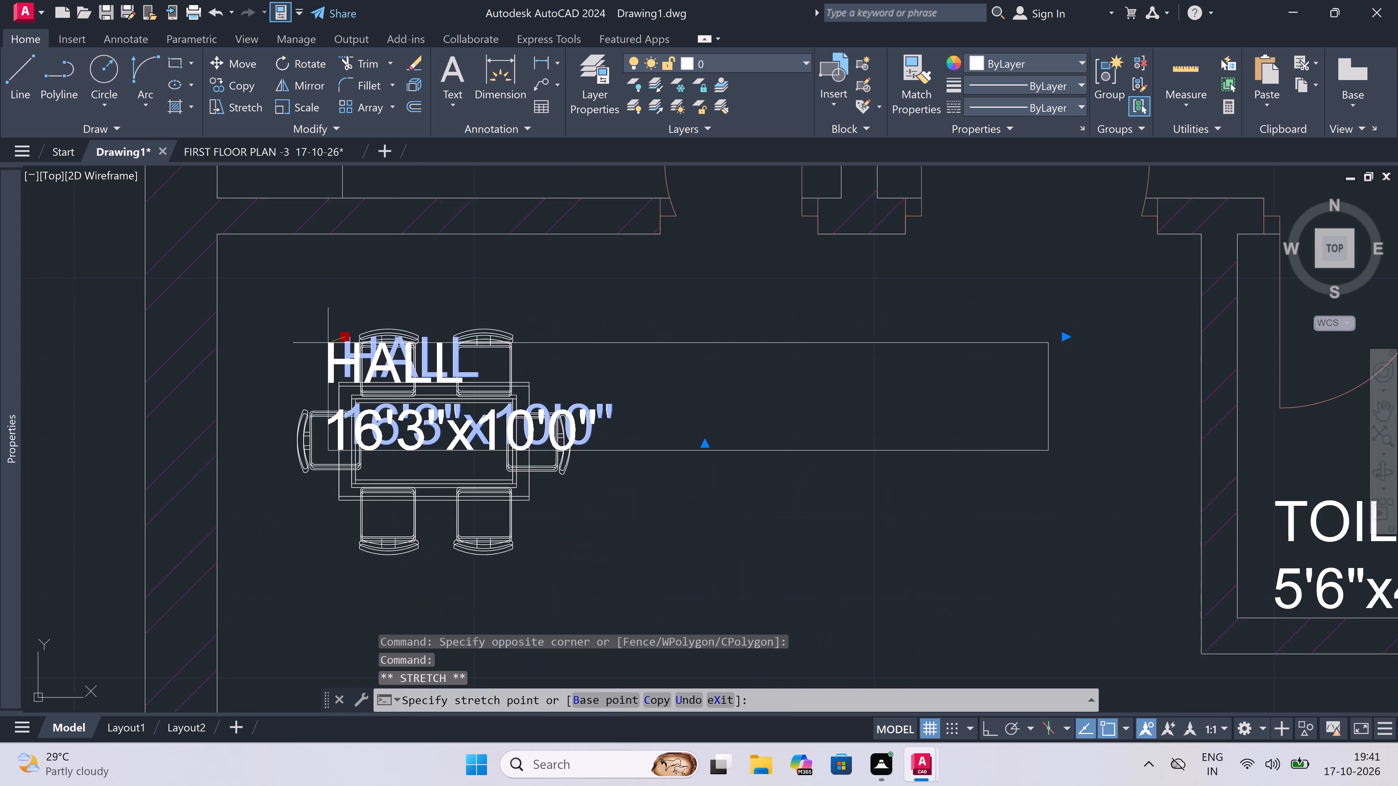
{"action": "scroll", "coordinate": [328, 343], "scroll_direction": "down", "scroll_amount": 3}
{"action": "scroll", "coordinate": [424, 346], "scroll_direction": "up", "scroll_amount": 3}
{"action": "left_click", "coordinate": [425, 341]}
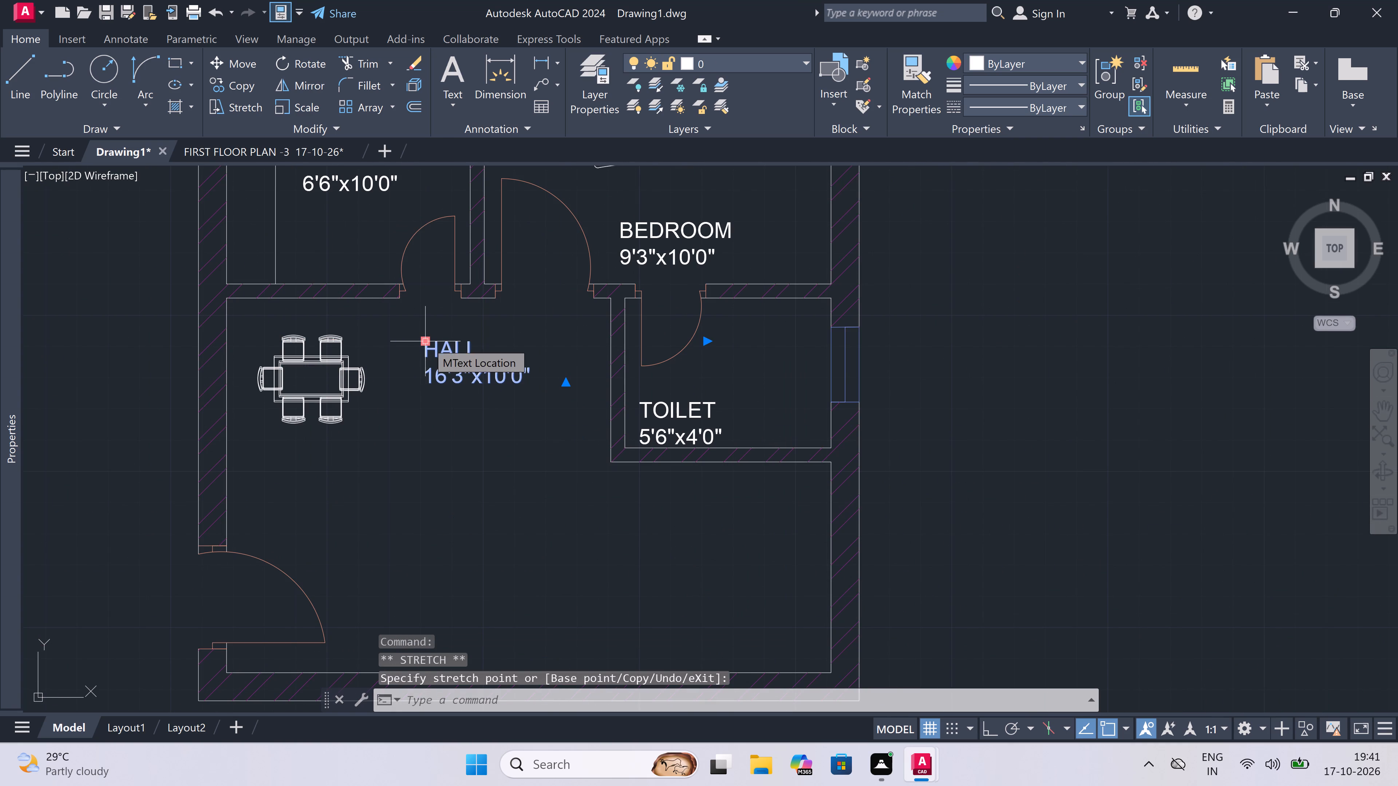
{"action": "key", "text": "Escape"}
Move the HALL label in the bottom west plan to the free space east of the dining table.
{"action": "scroll", "coordinate": [447, 447], "scroll_direction": "down", "scroll_amount": 2}
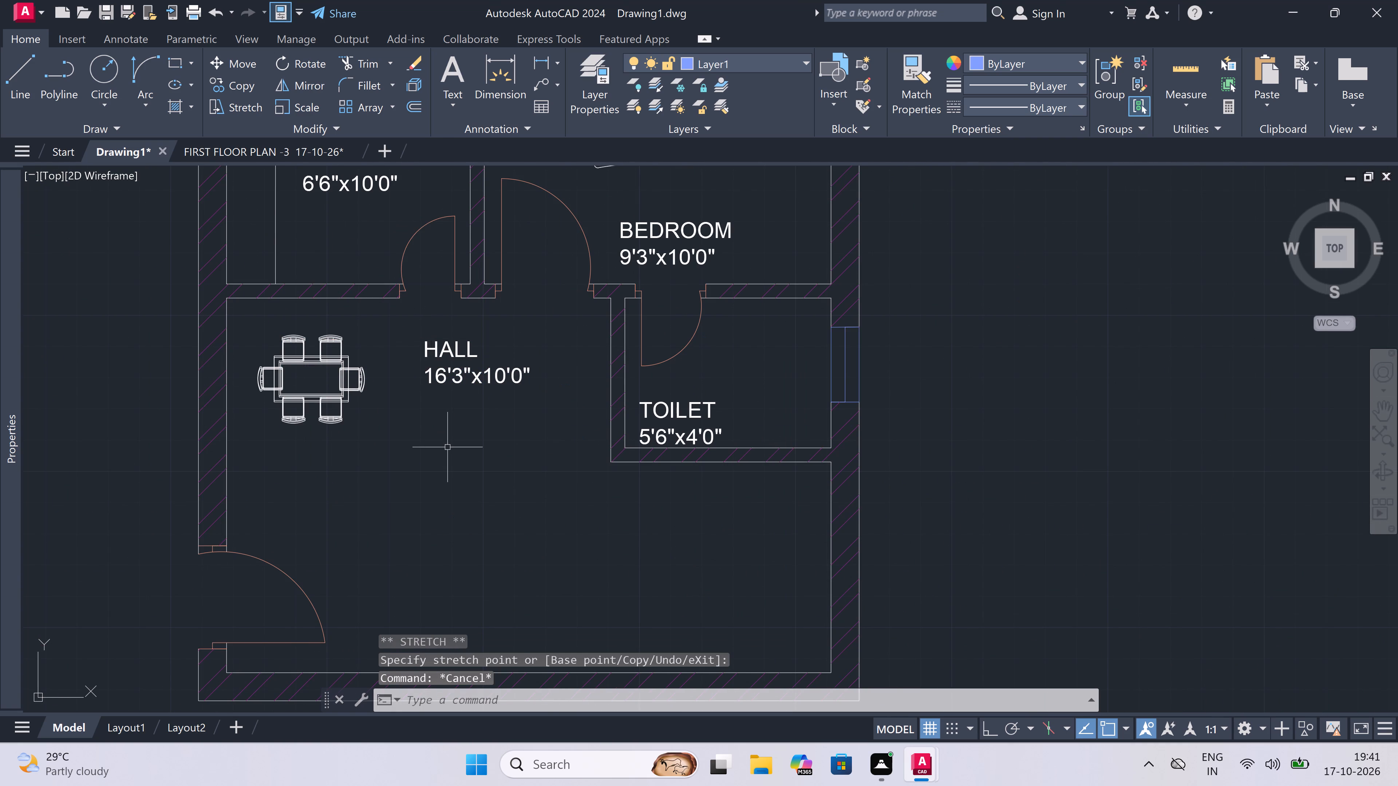
{"action": "scroll", "coordinate": [447, 447], "scroll_direction": "down", "scroll_amount": 2}
{"action": "scroll", "coordinate": [303, 425], "scroll_direction": "up", "scroll_amount": 1}
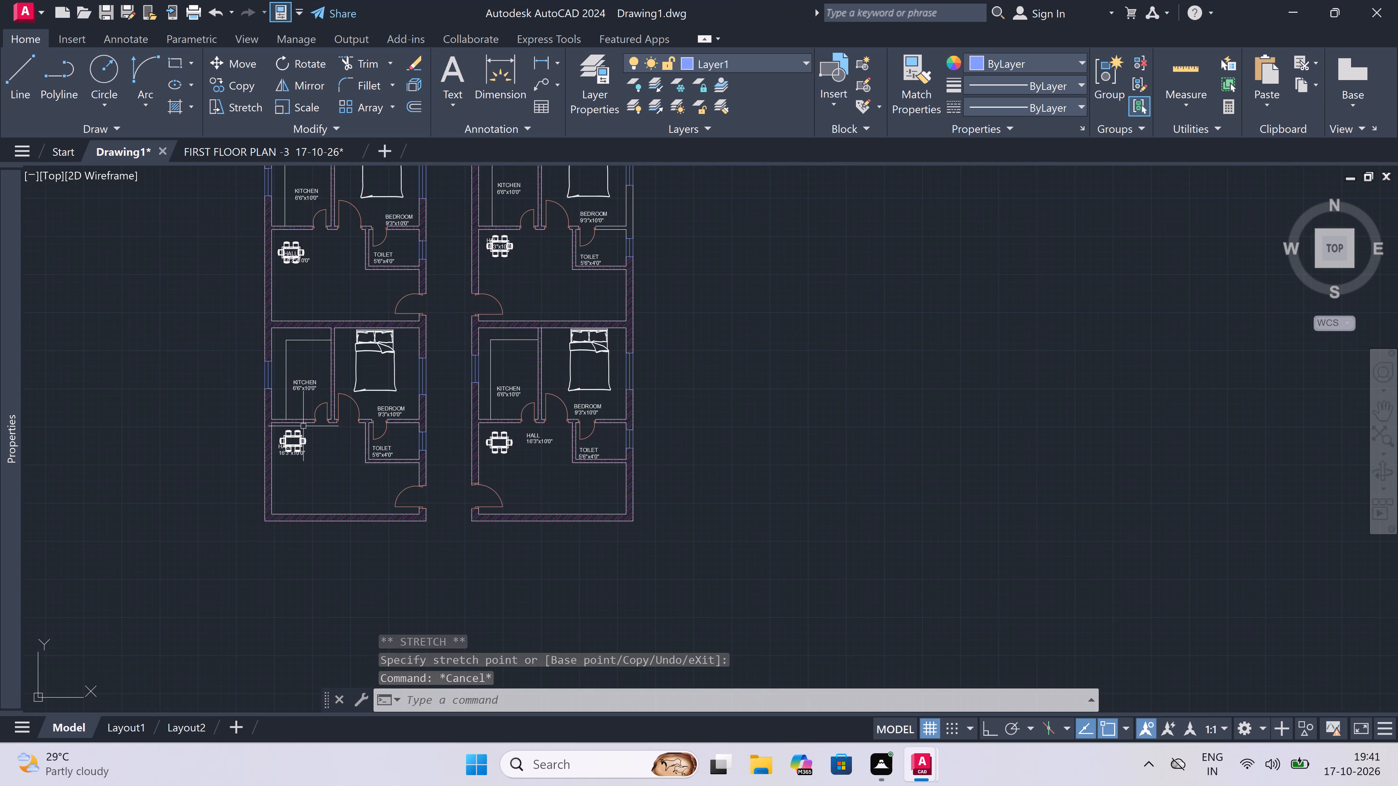
{"action": "scroll", "coordinate": [285, 457], "scroll_direction": "up", "scroll_amount": 4}
{"action": "left_click", "coordinate": [271, 428]}
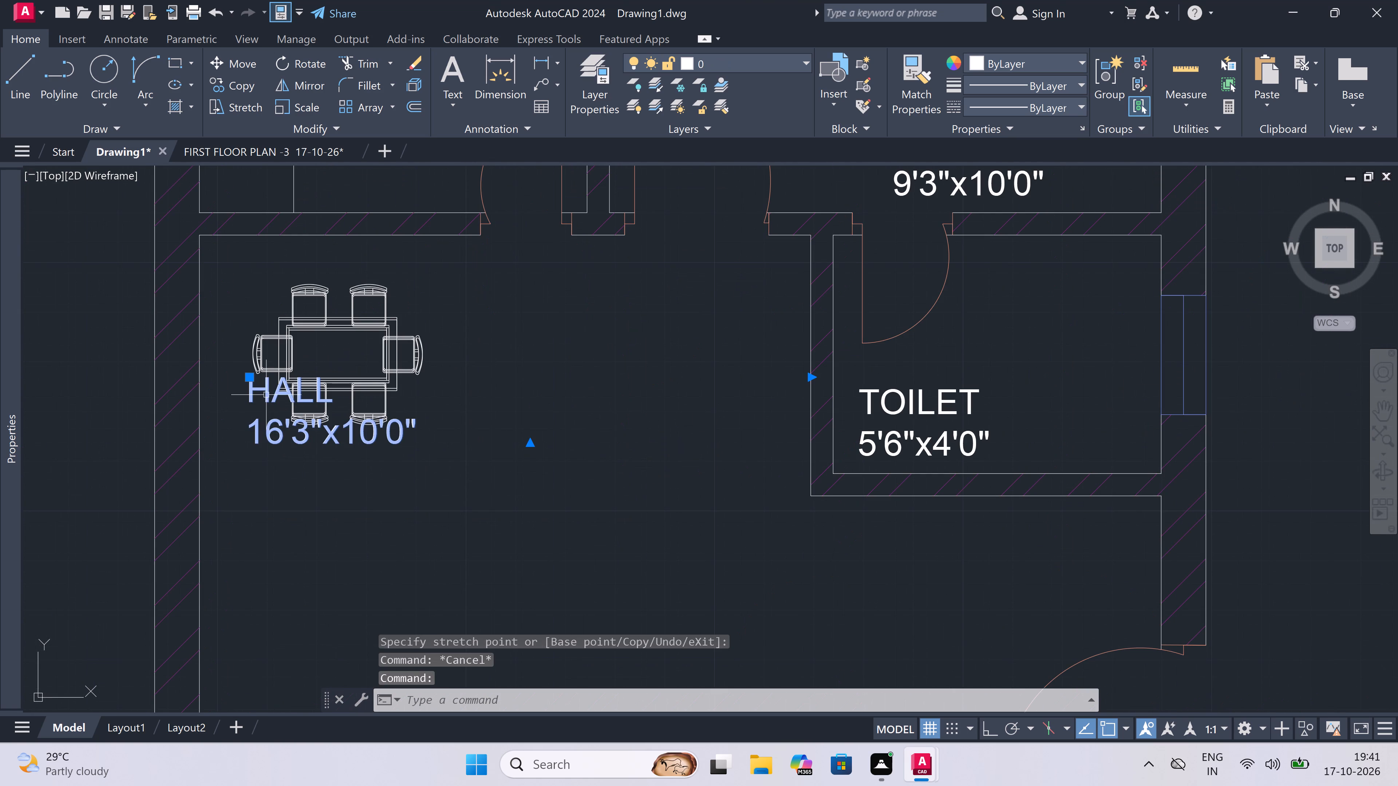
{"action": "left_click", "coordinate": [252, 375]}
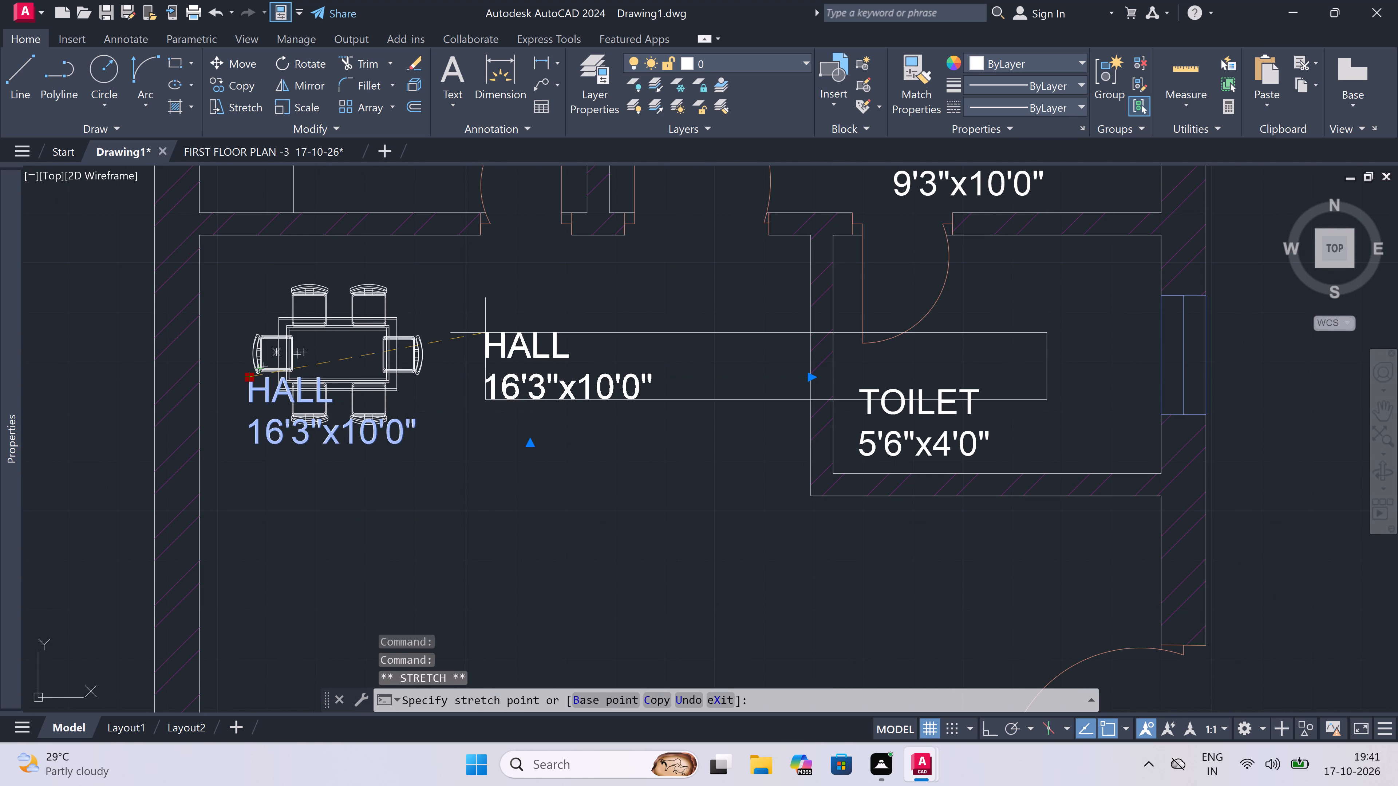
{"action": "double_click", "coordinate": [518, 330]}
{"action": "key", "text": "Escape"}
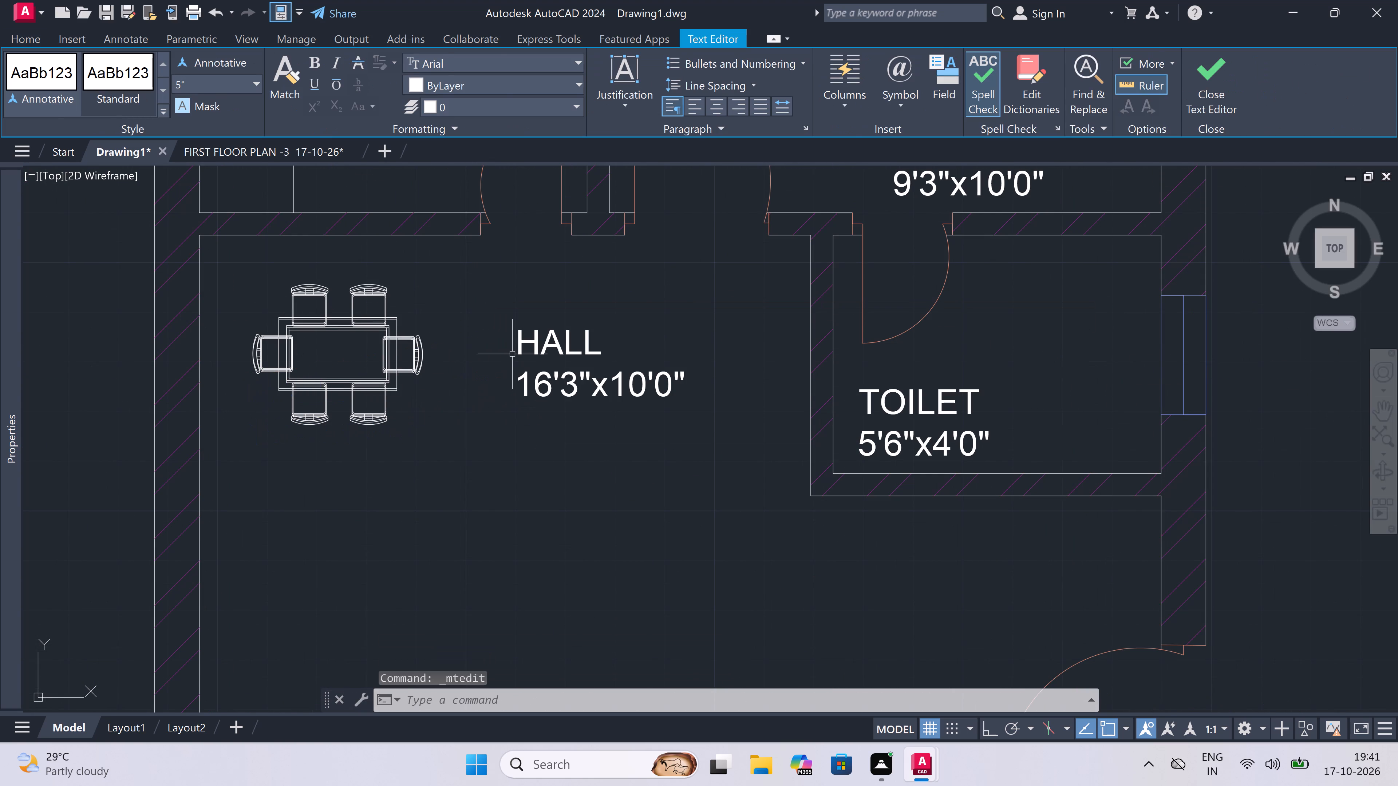
Move the HALL label in the third-row west plan off the dining table, to the space between the table and the toilet.
{"action": "scroll", "coordinate": [394, 435], "scroll_direction": "down", "scroll_amount": 5}
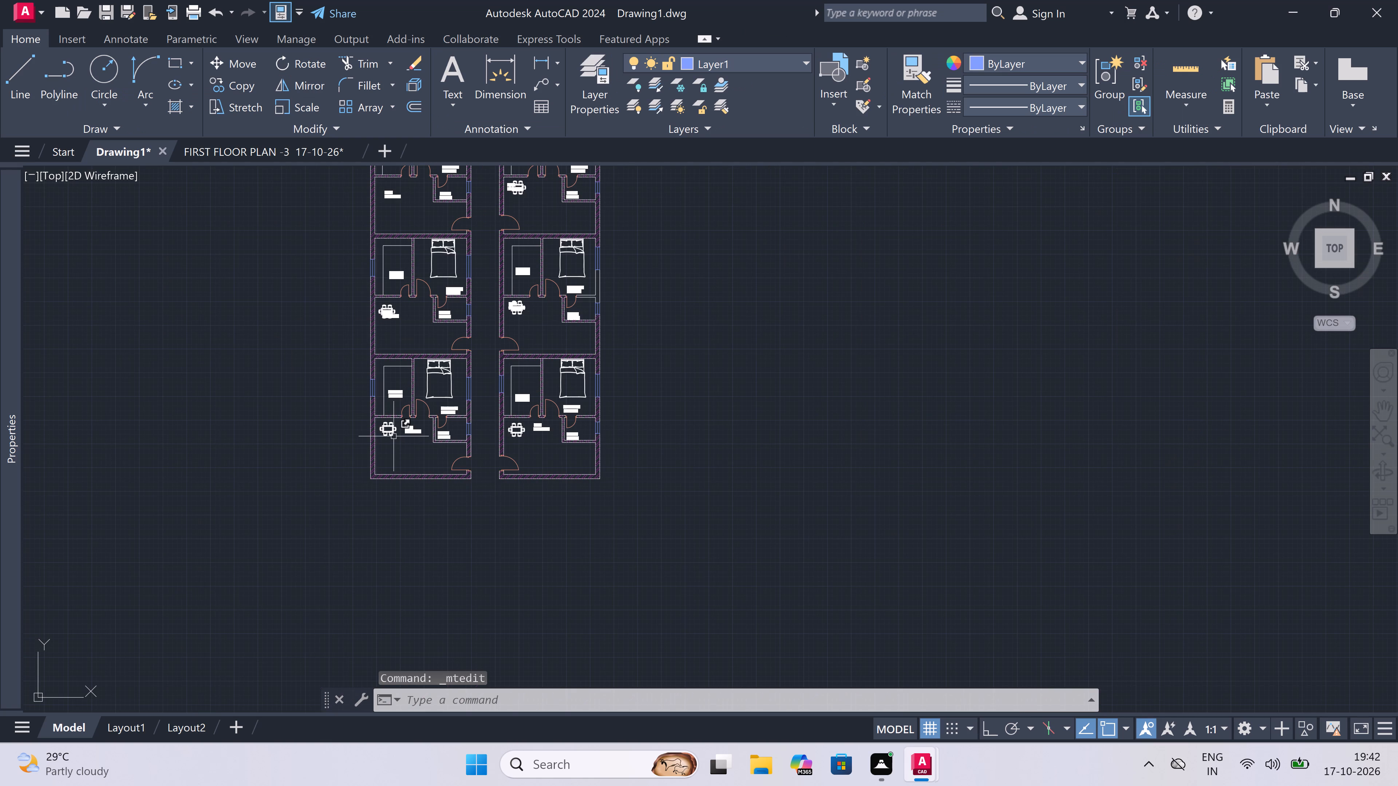
{"action": "scroll", "coordinate": [382, 292], "scroll_direction": "up", "scroll_amount": 4}
{"action": "scroll", "coordinate": [403, 394], "scroll_direction": "up", "scroll_amount": 1}
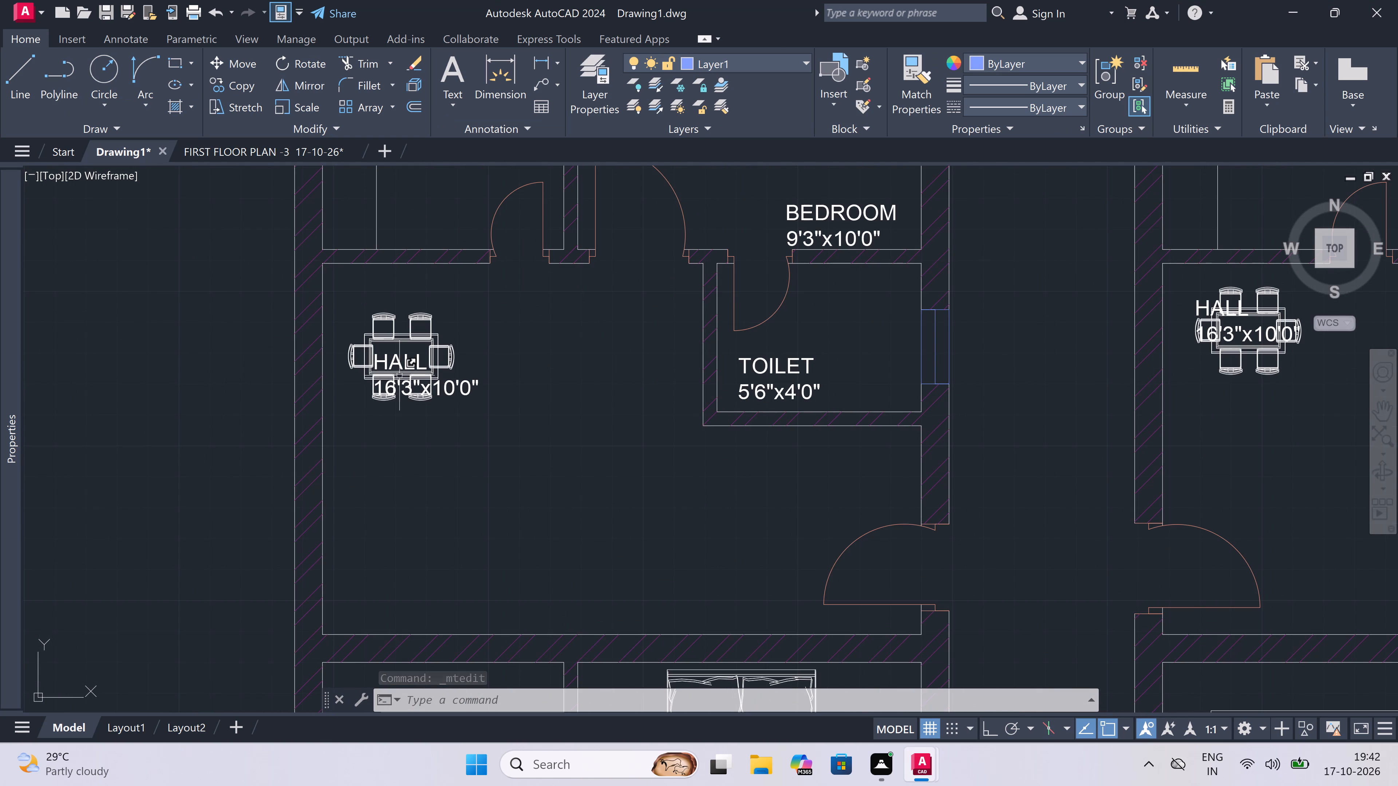
{"action": "left_click", "coordinate": [399, 376]}
{"action": "scroll", "coordinate": [391, 351], "scroll_direction": "up", "scroll_amount": 1}
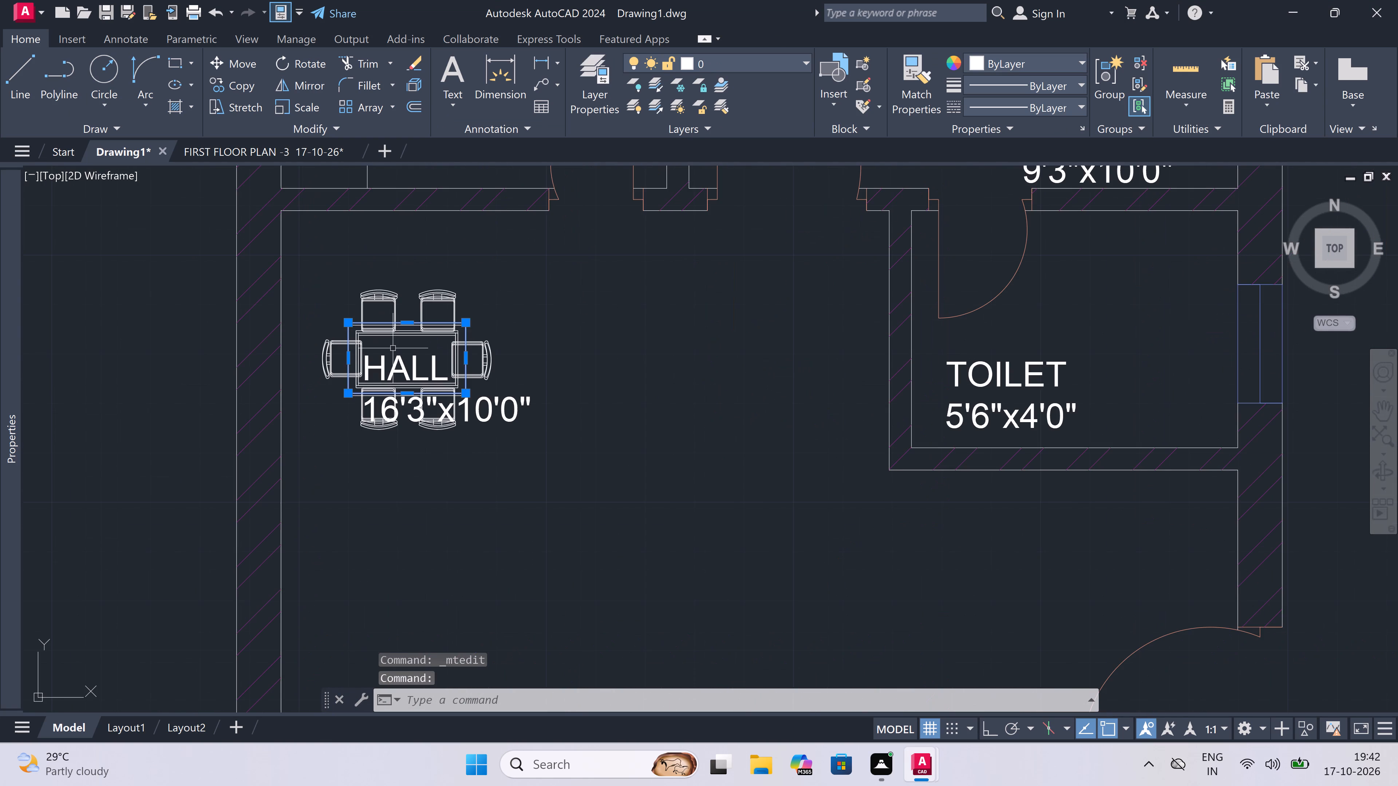
{"action": "key", "text": "Escape"}
{"action": "scroll", "coordinate": [387, 369], "scroll_direction": "up", "scroll_amount": 2}
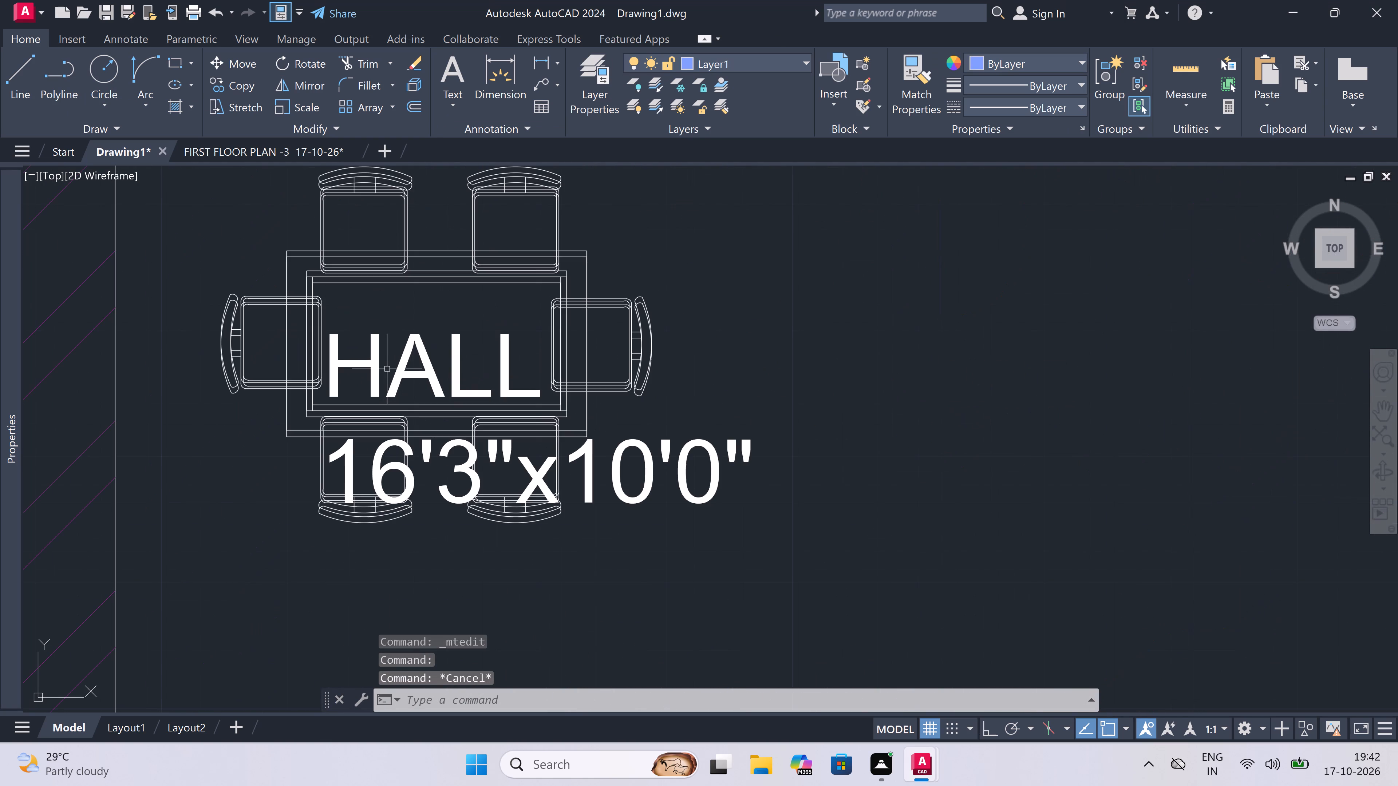
{"action": "left_click", "coordinate": [388, 369]}
{"action": "left_click", "coordinate": [344, 349]}
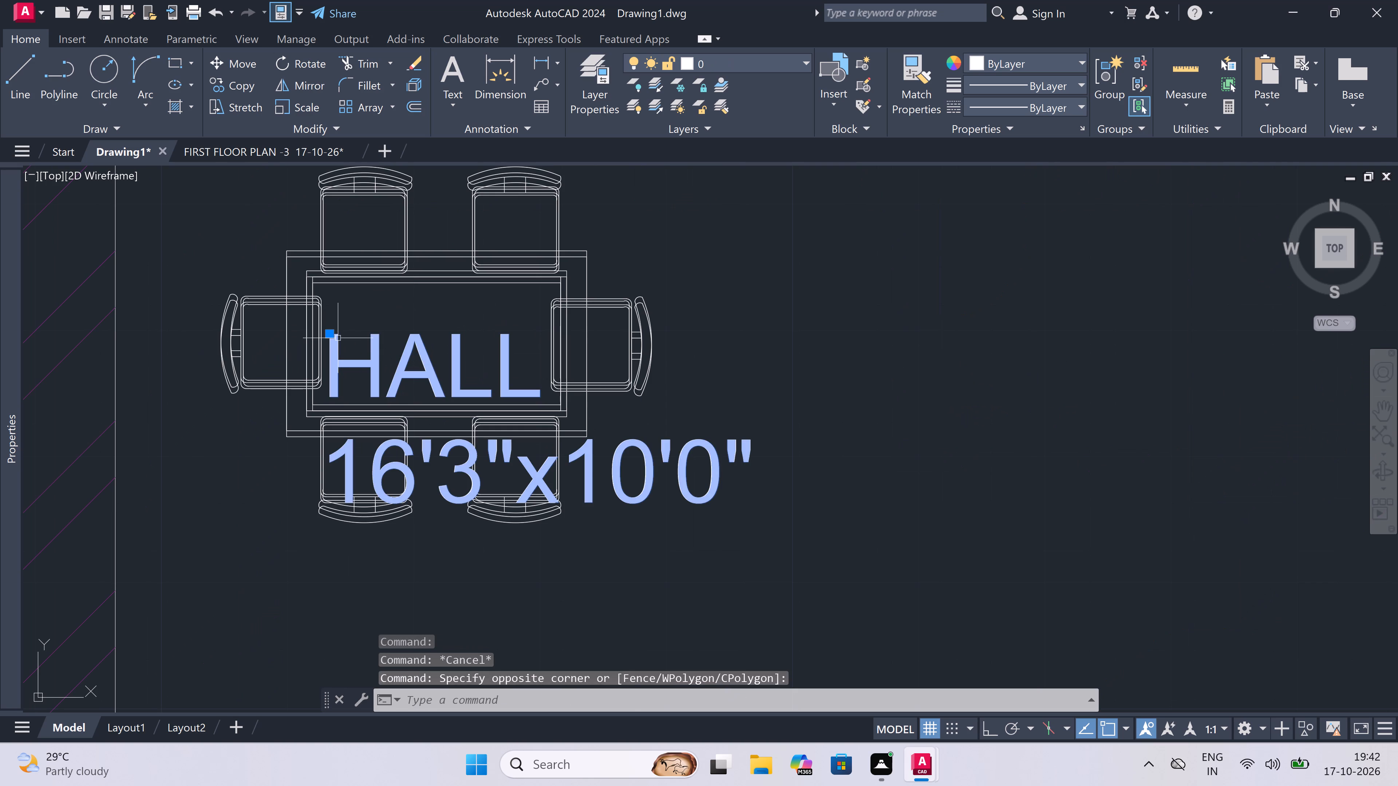
{"action": "left_click", "coordinate": [334, 331]}
{"action": "scroll", "coordinate": [334, 331], "scroll_direction": "down", "scroll_amount": 2}
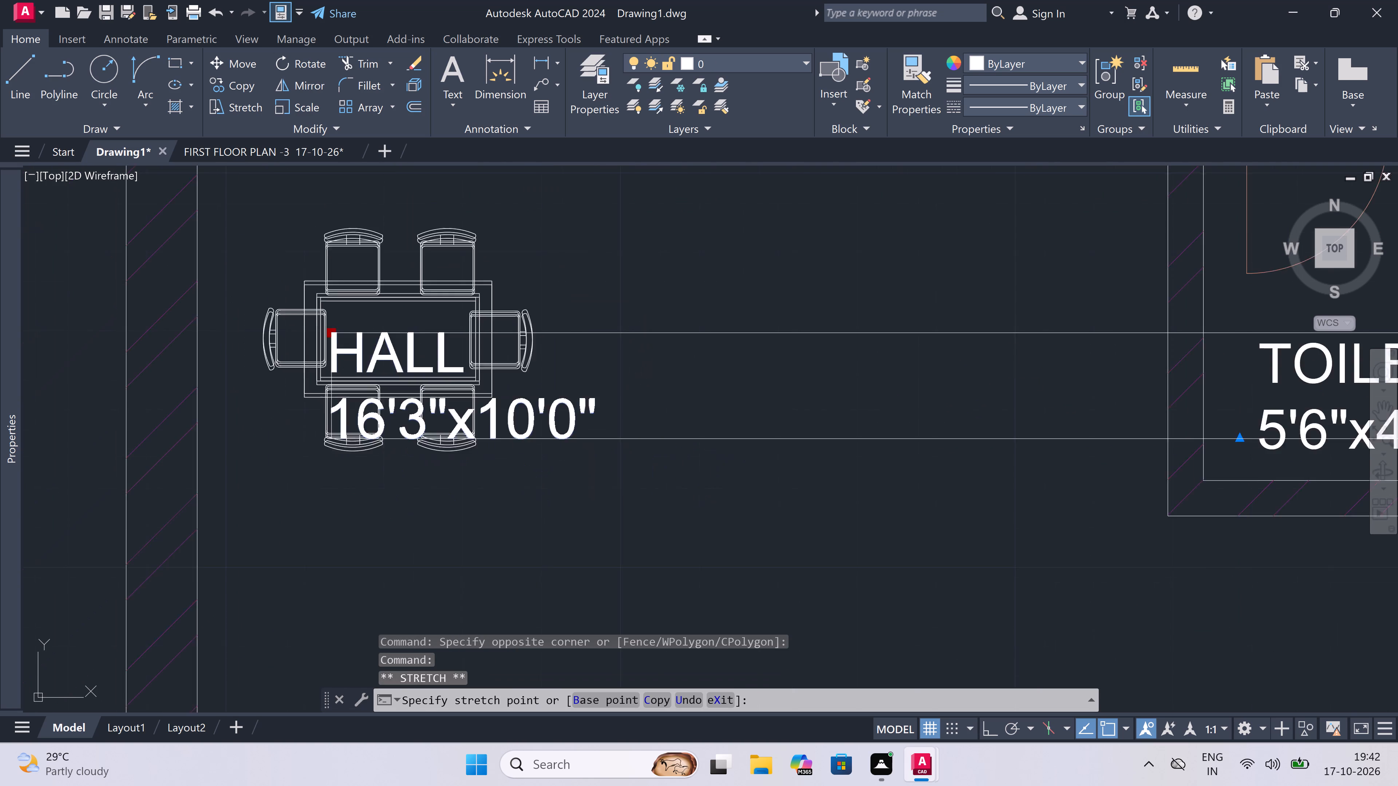
{"action": "triple_click", "coordinate": [632, 278]}
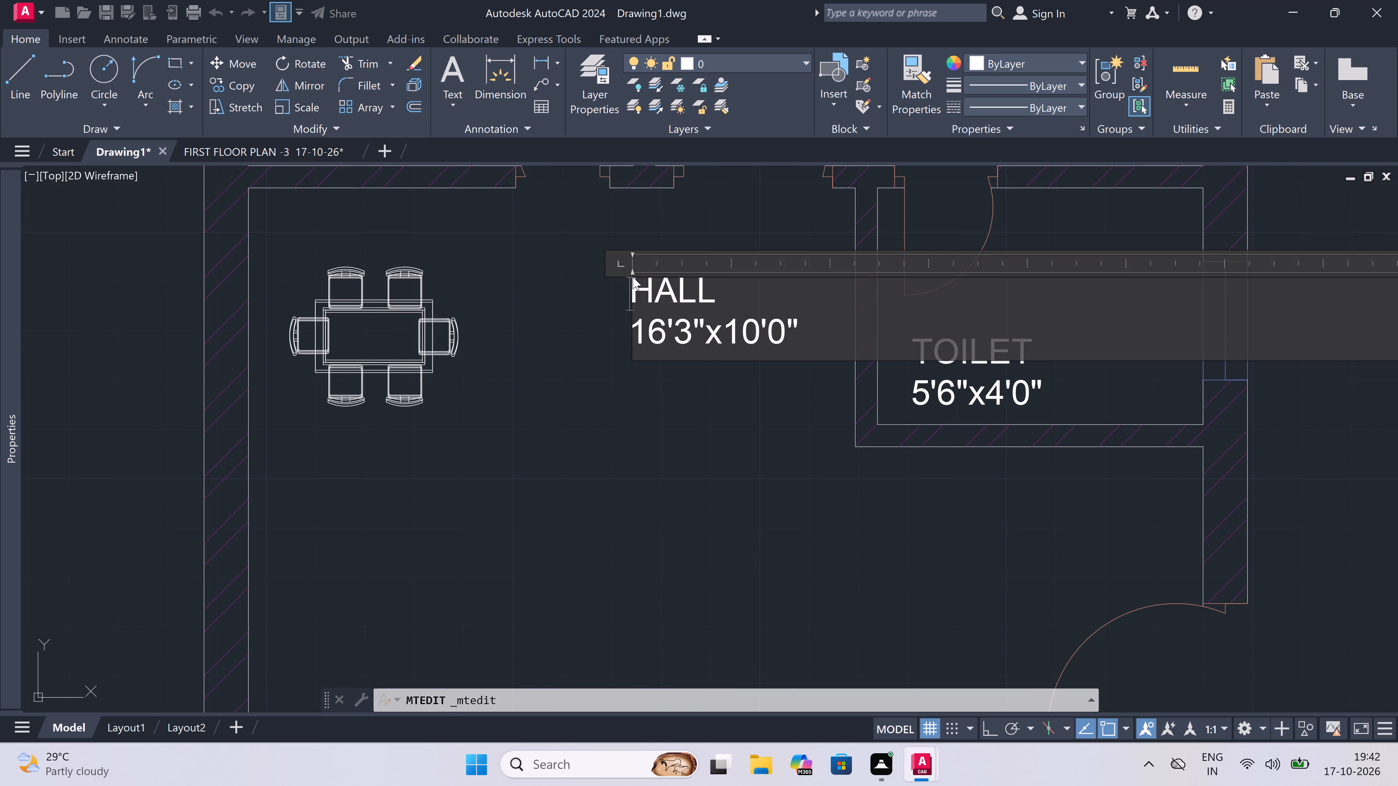
{"action": "key", "text": "Escape"}
Move the HALL label in the third-row east plan off the dining table, to the space between the table and the toilet.
{"action": "scroll", "coordinate": [398, 355], "scroll_direction": "down", "scroll_amount": 5}
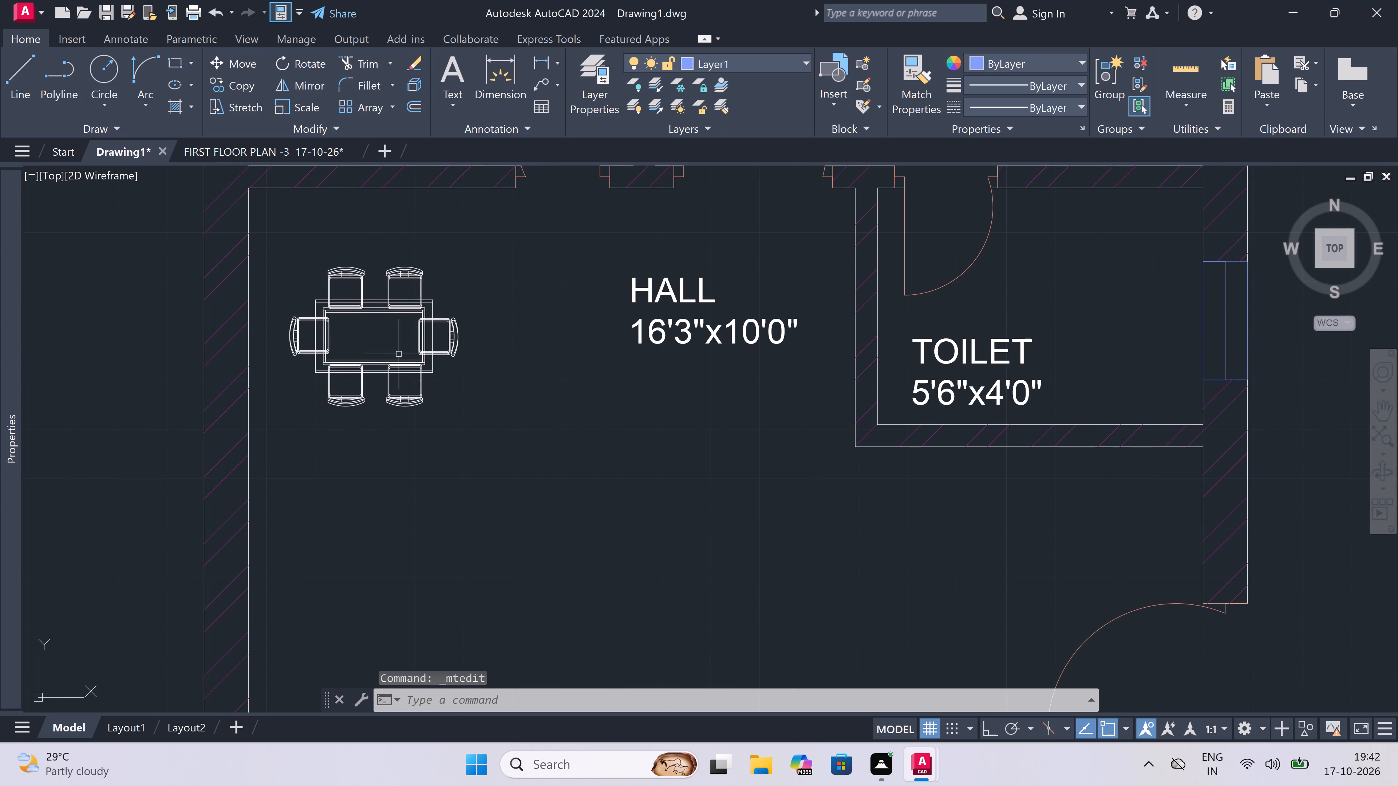
{"action": "scroll", "coordinate": [413, 344], "scroll_direction": "down", "scroll_amount": 2}
{"action": "scroll", "coordinate": [475, 332], "scroll_direction": "up", "scroll_amount": 2}
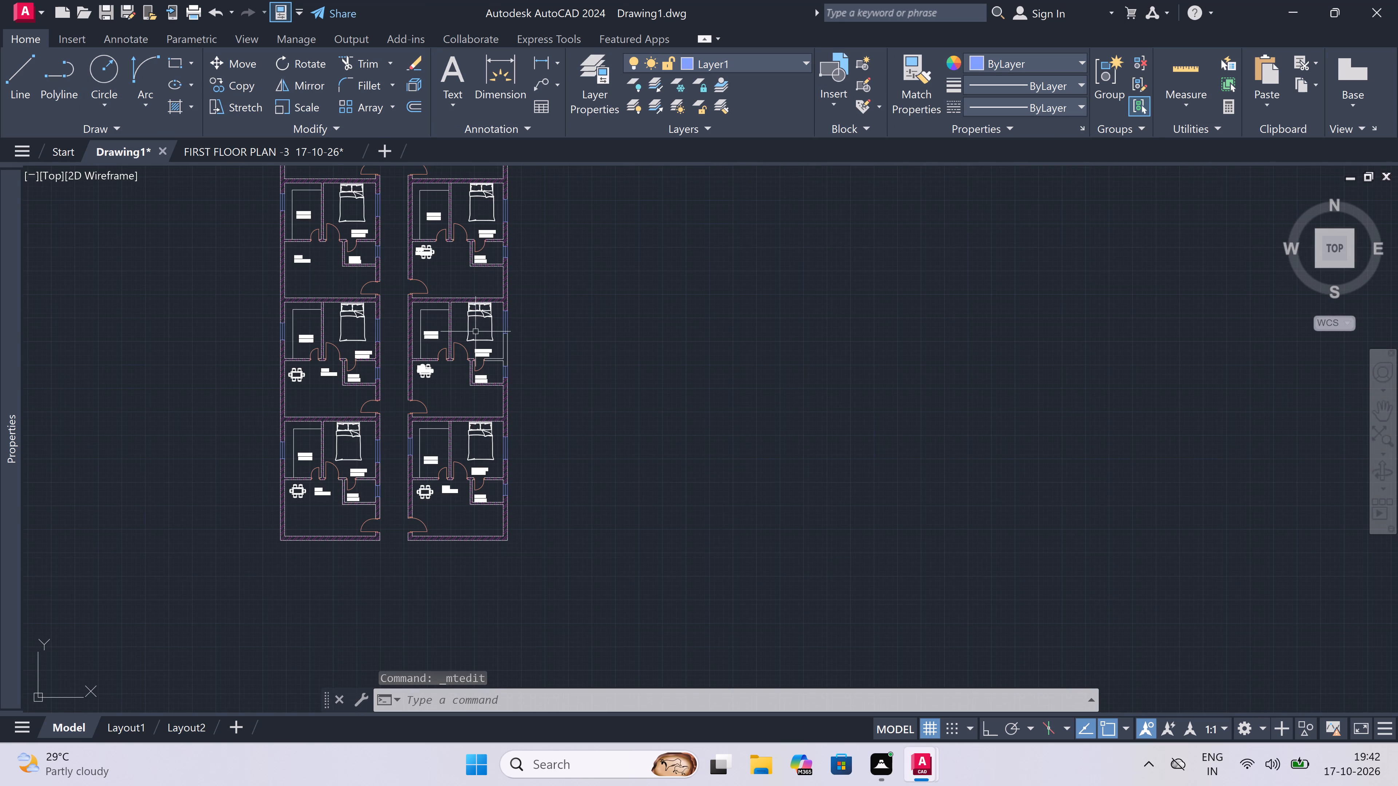
{"action": "scroll", "coordinate": [423, 372], "scroll_direction": "up", "scroll_amount": 5}
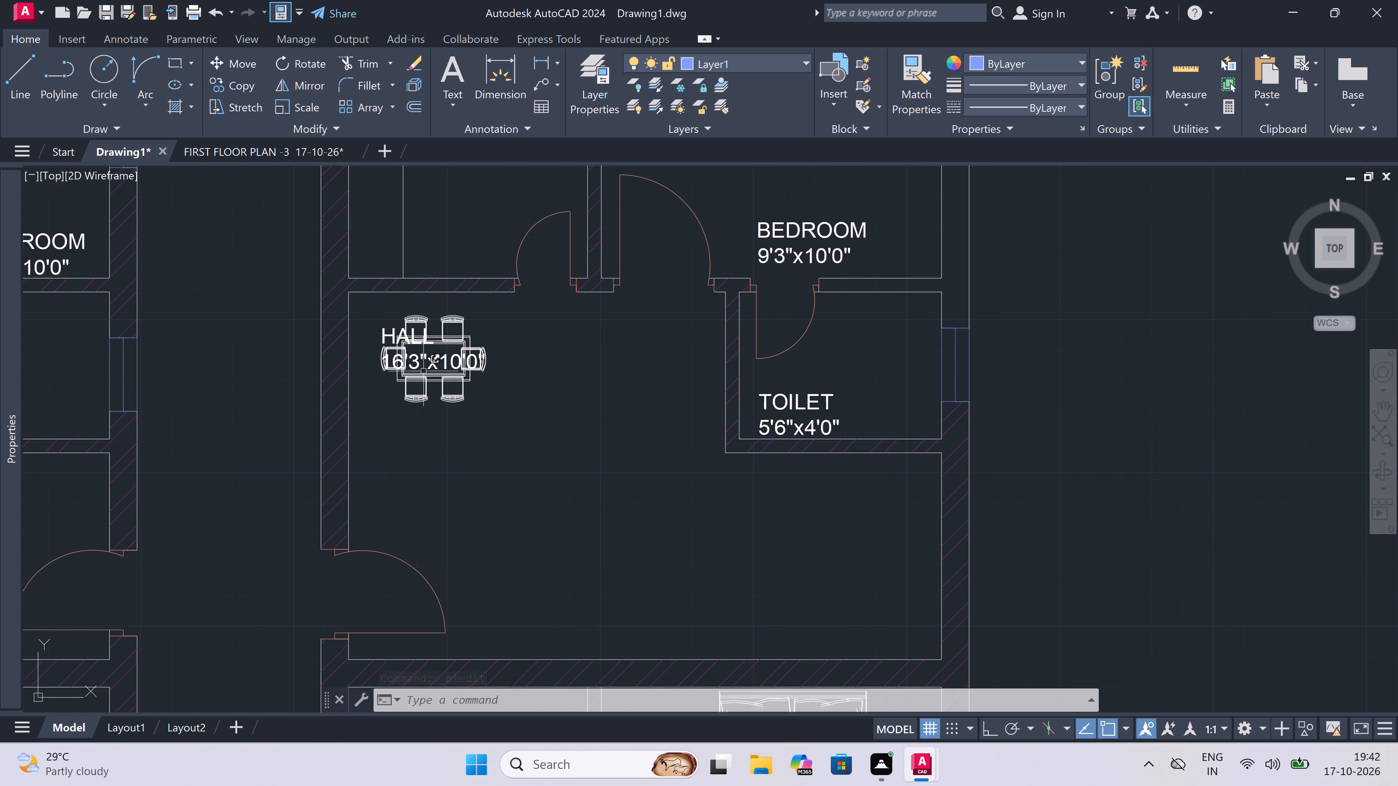
{"action": "scroll", "coordinate": [423, 371], "scroll_direction": "up", "scroll_amount": 1}
{"action": "left_click", "coordinate": [335, 273]}
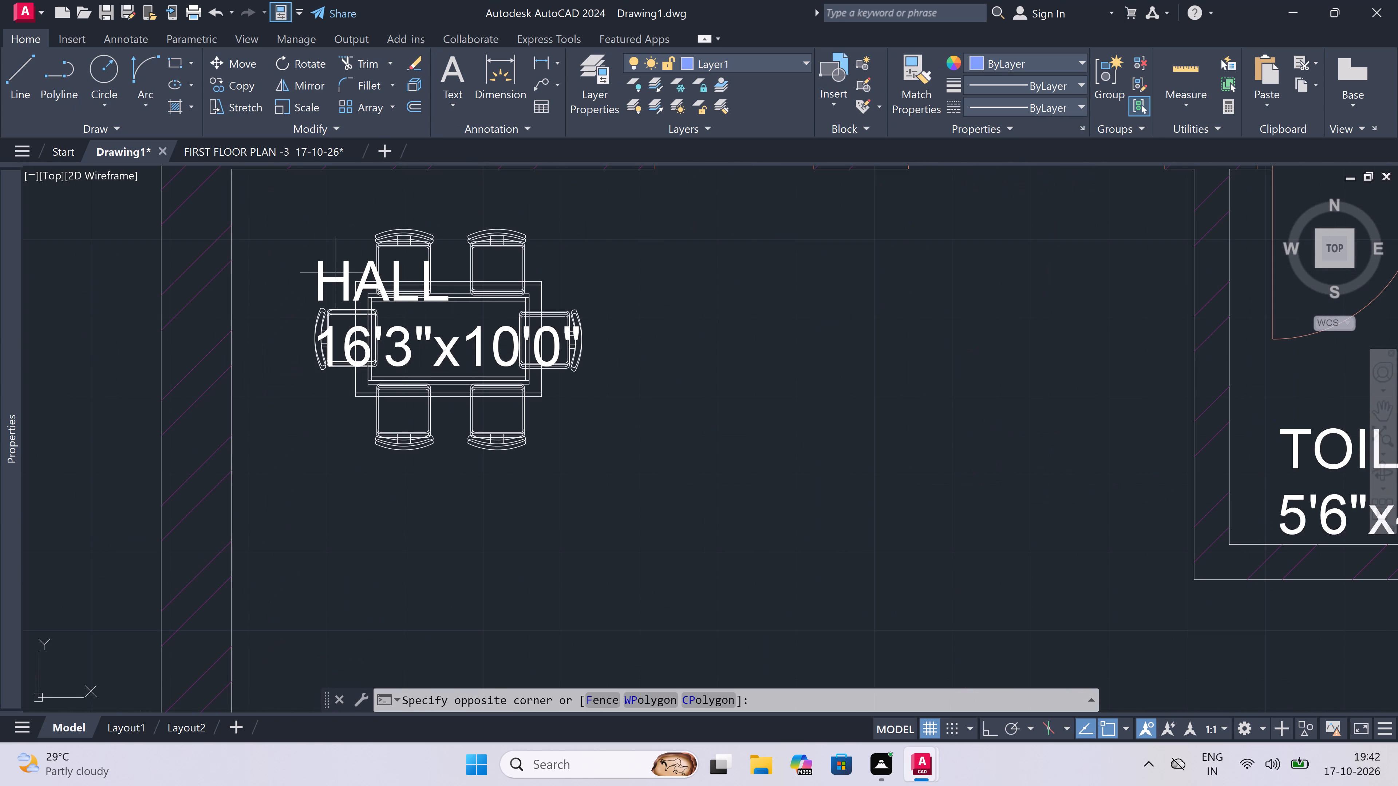
{"action": "left_click", "coordinate": [309, 277]}
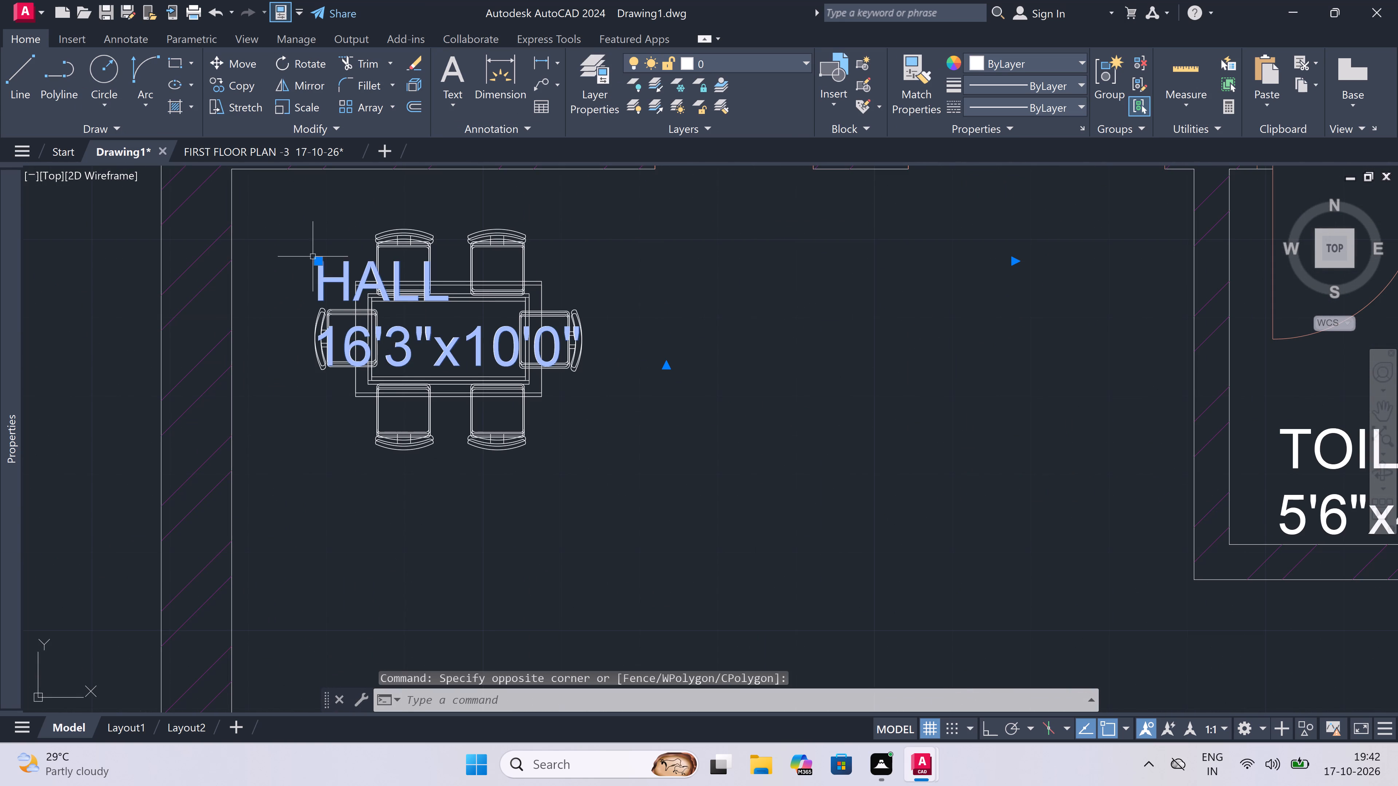
{"action": "double_click", "coordinate": [315, 259]}
{"action": "scroll", "coordinate": [283, 312], "scroll_direction": "down", "scroll_amount": 4}
{"action": "scroll", "coordinate": [394, 293], "scroll_direction": "up", "scroll_amount": 3}
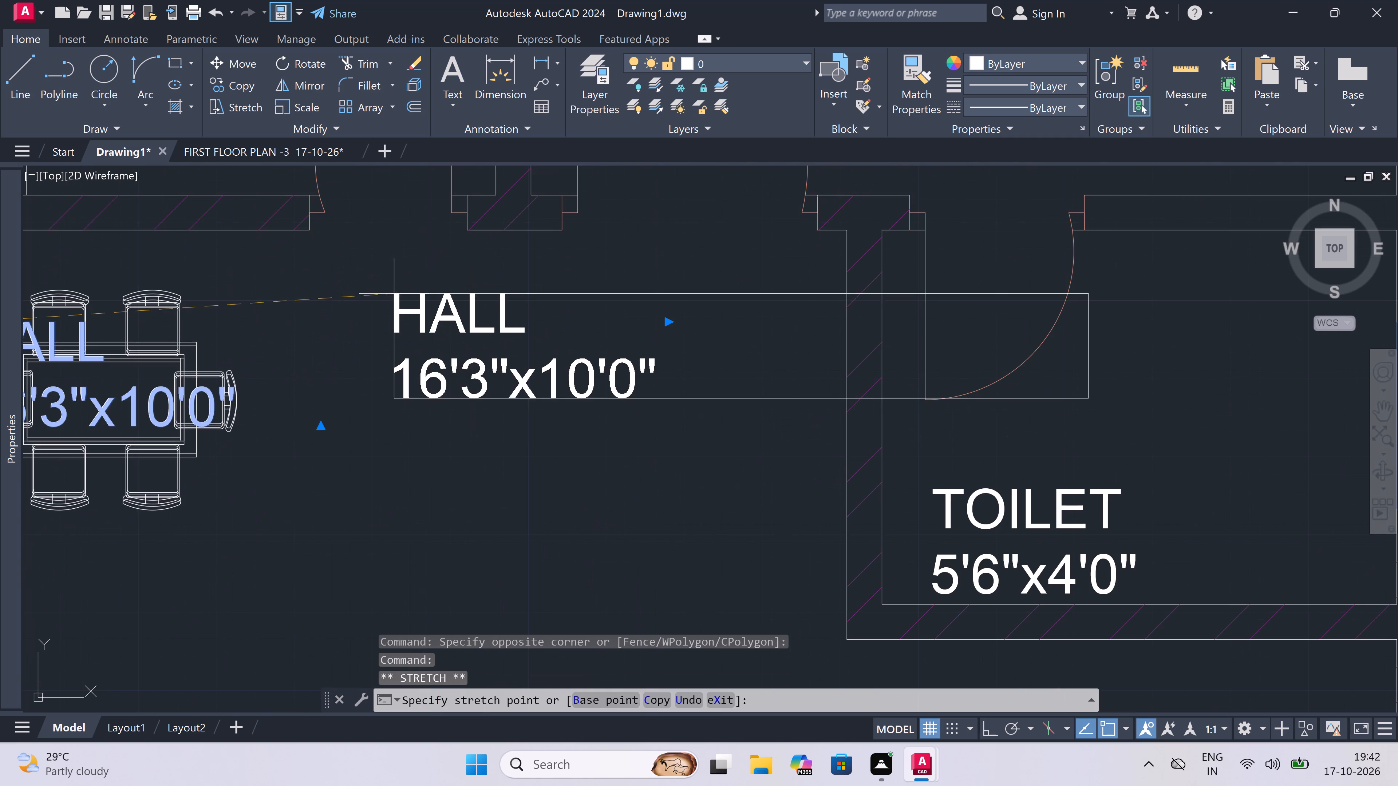
{"action": "left_click", "coordinate": [398, 307]}
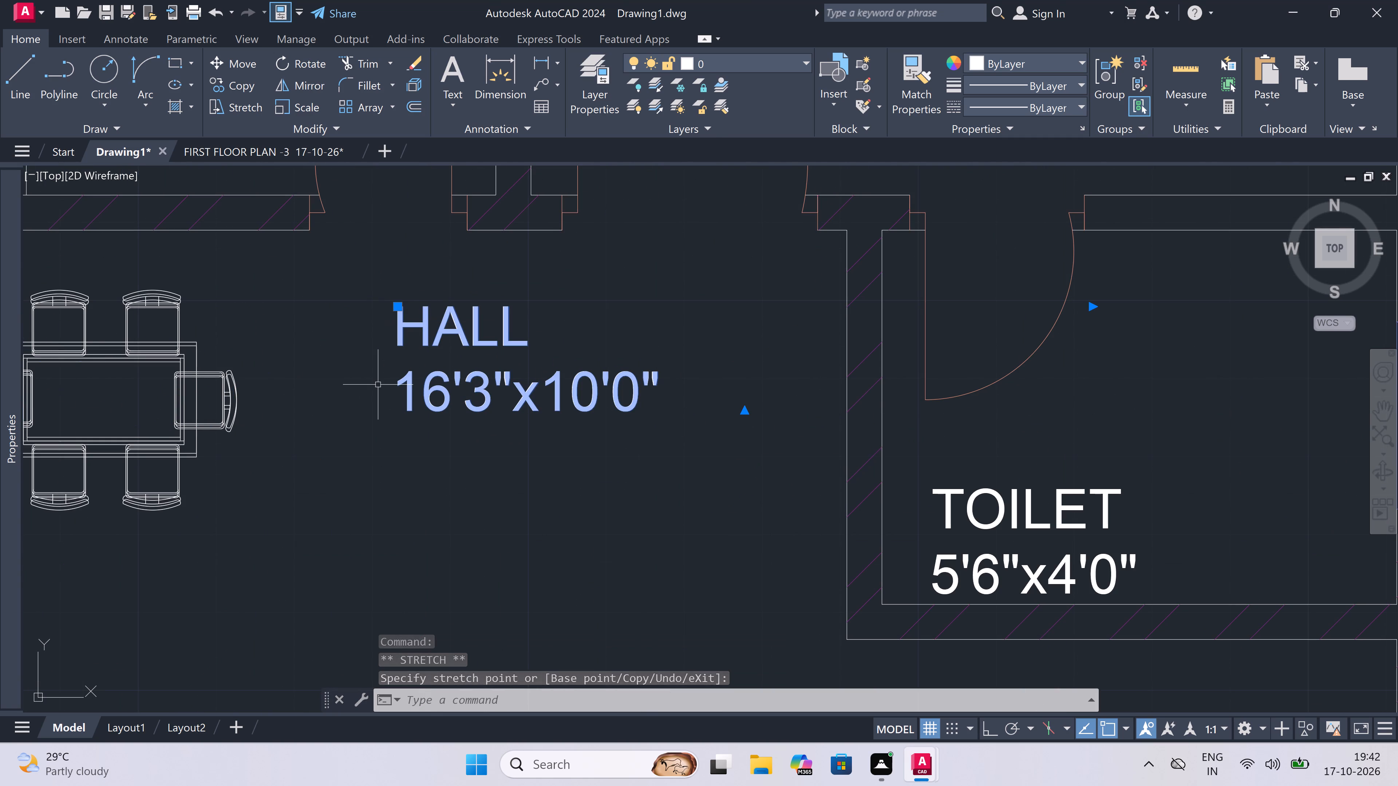
{"action": "key", "text": "Escape"}
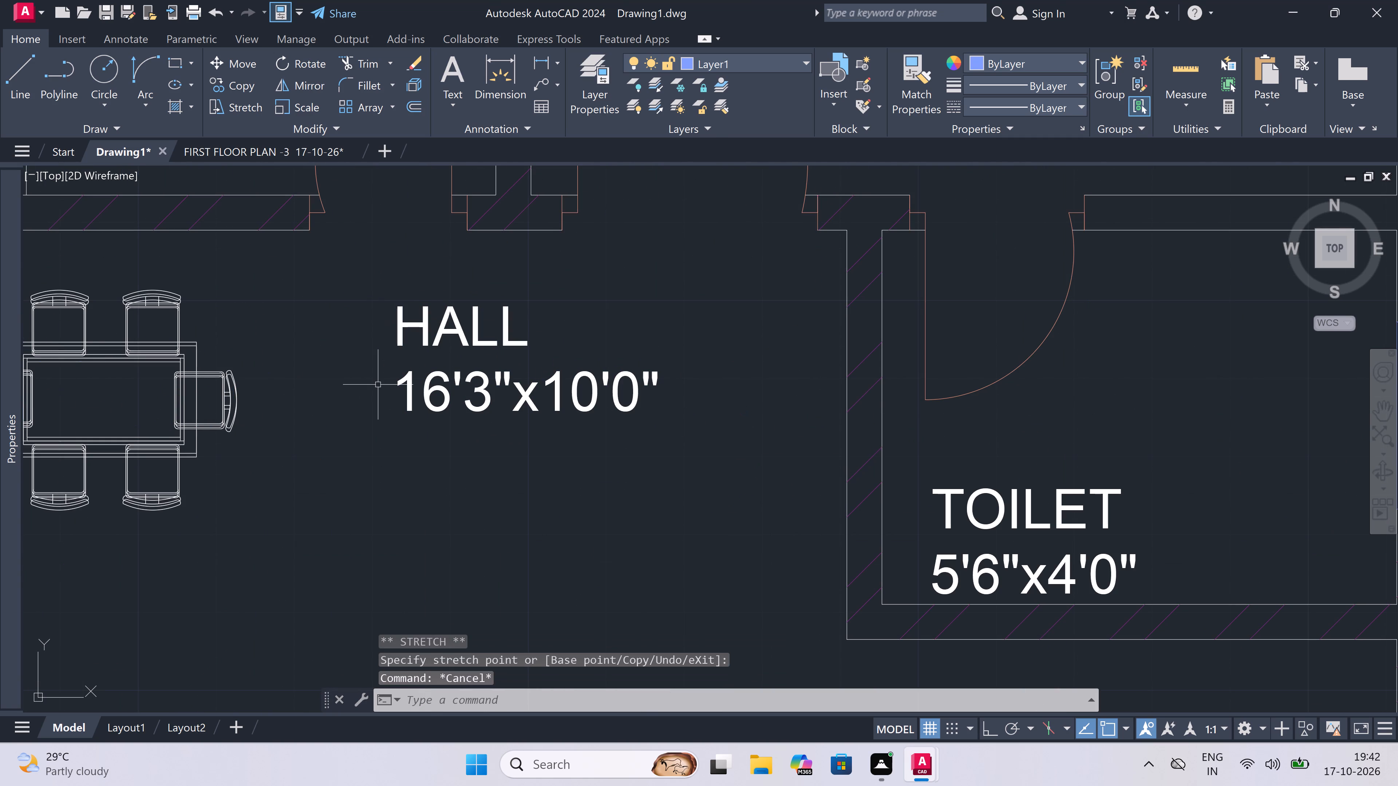
Move the HALL label in the second-row east plan off the dining table, to the space between the table and the toilet.
{"action": "scroll", "coordinate": [317, 519], "scroll_direction": "down", "scroll_amount": 1}
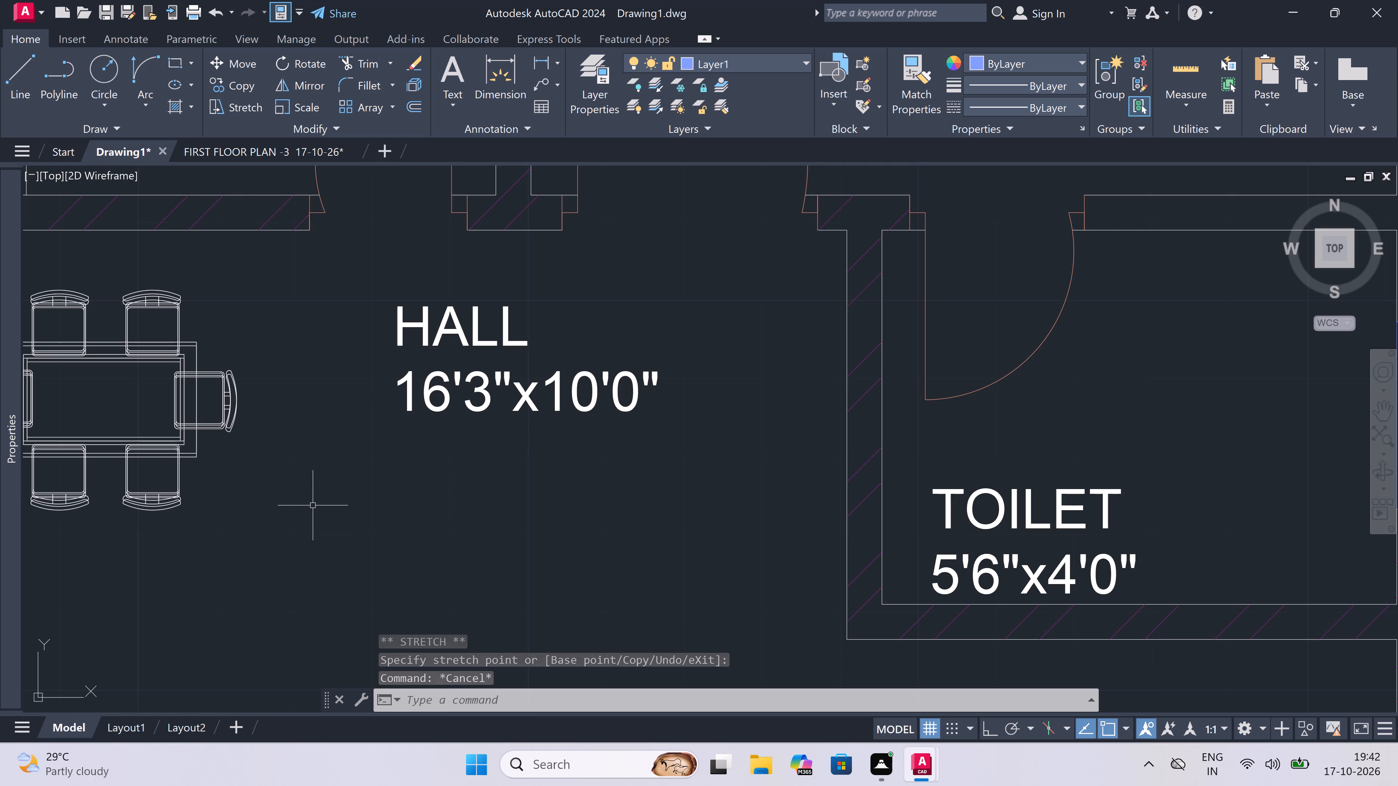
{"action": "scroll", "coordinate": [318, 523], "scroll_direction": "down", "scroll_amount": 6}
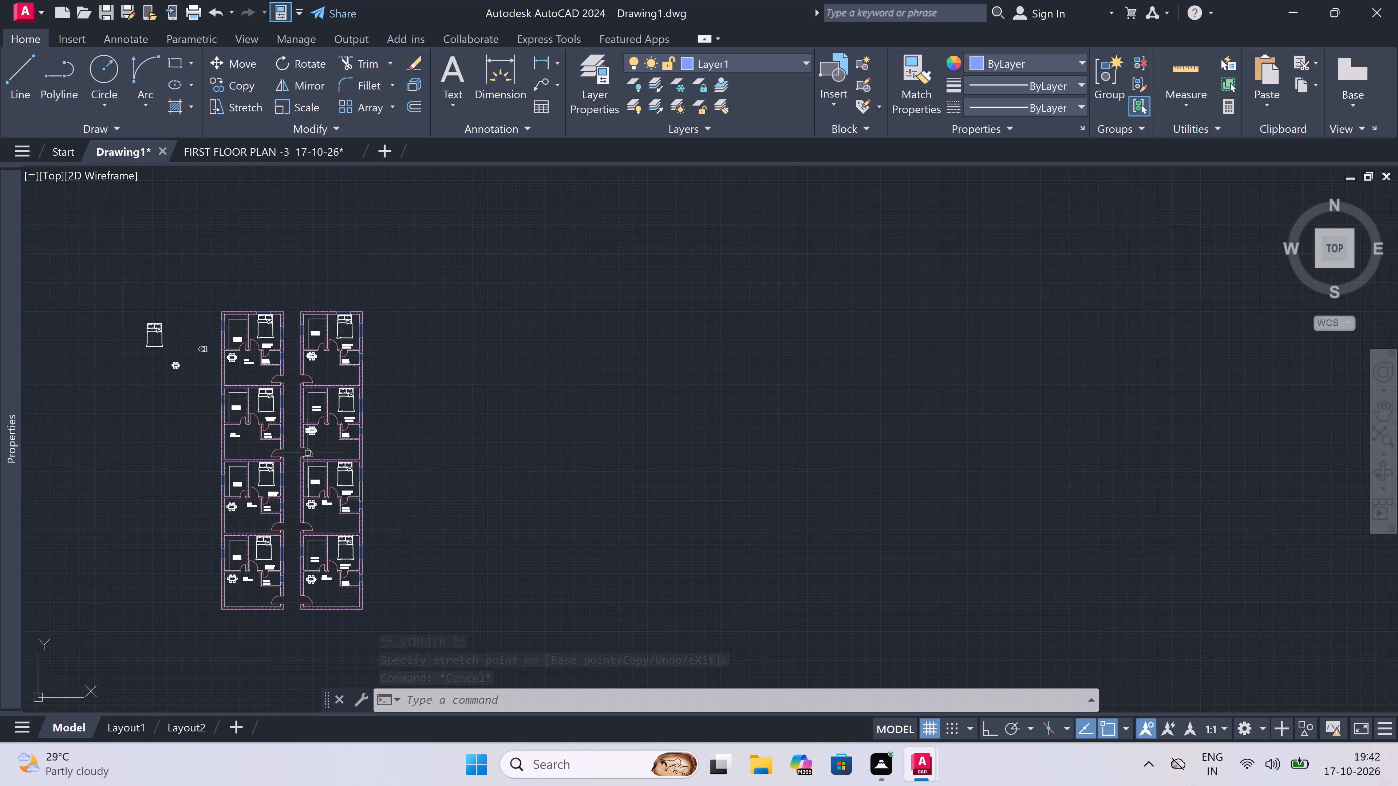
{"action": "scroll", "coordinate": [308, 417], "scroll_direction": "up", "scroll_amount": 4}
{"action": "scroll", "coordinate": [298, 488], "scroll_direction": "up", "scroll_amount": 2}
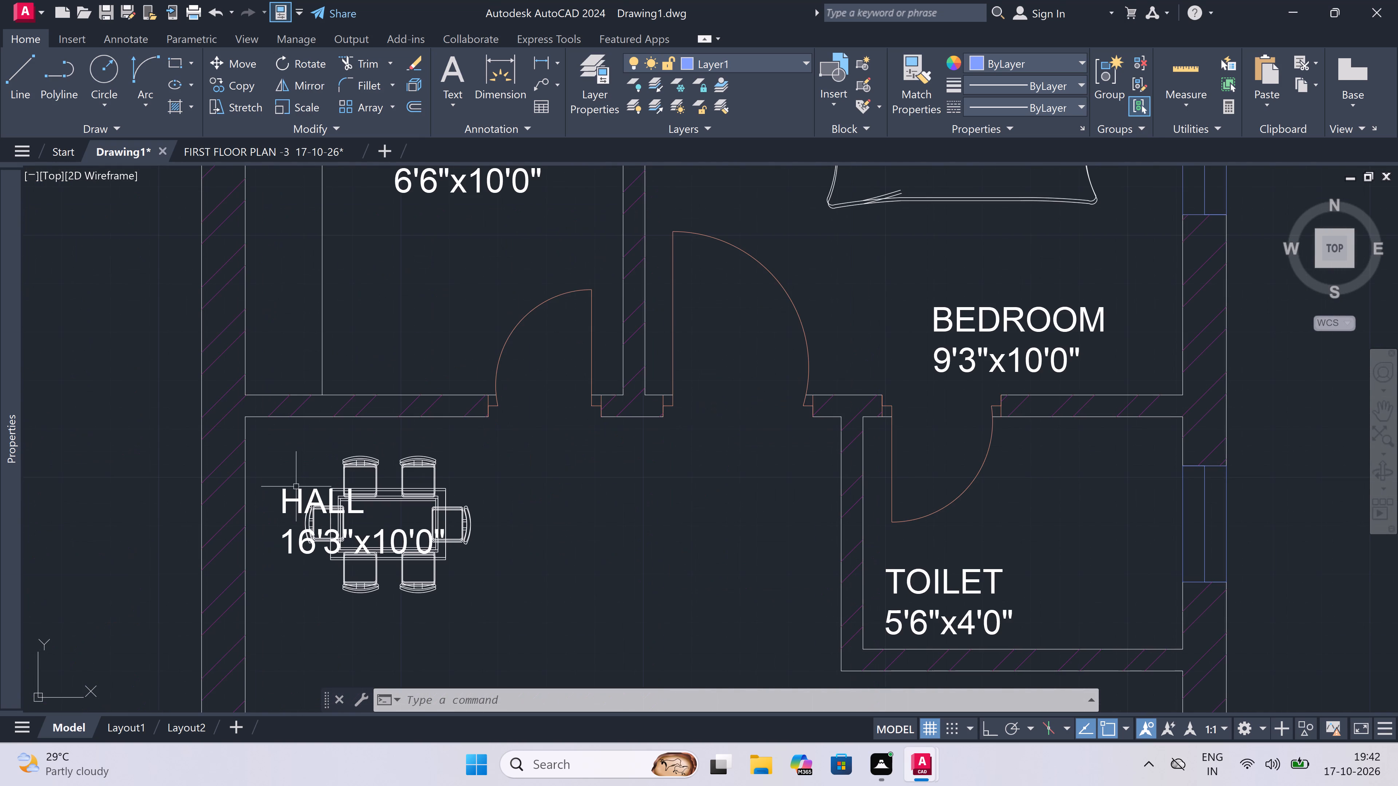
{"action": "left_click", "coordinate": [292, 498]}
{"action": "left_click", "coordinate": [282, 481]}
{"action": "triple_click", "coordinate": [288, 487]}
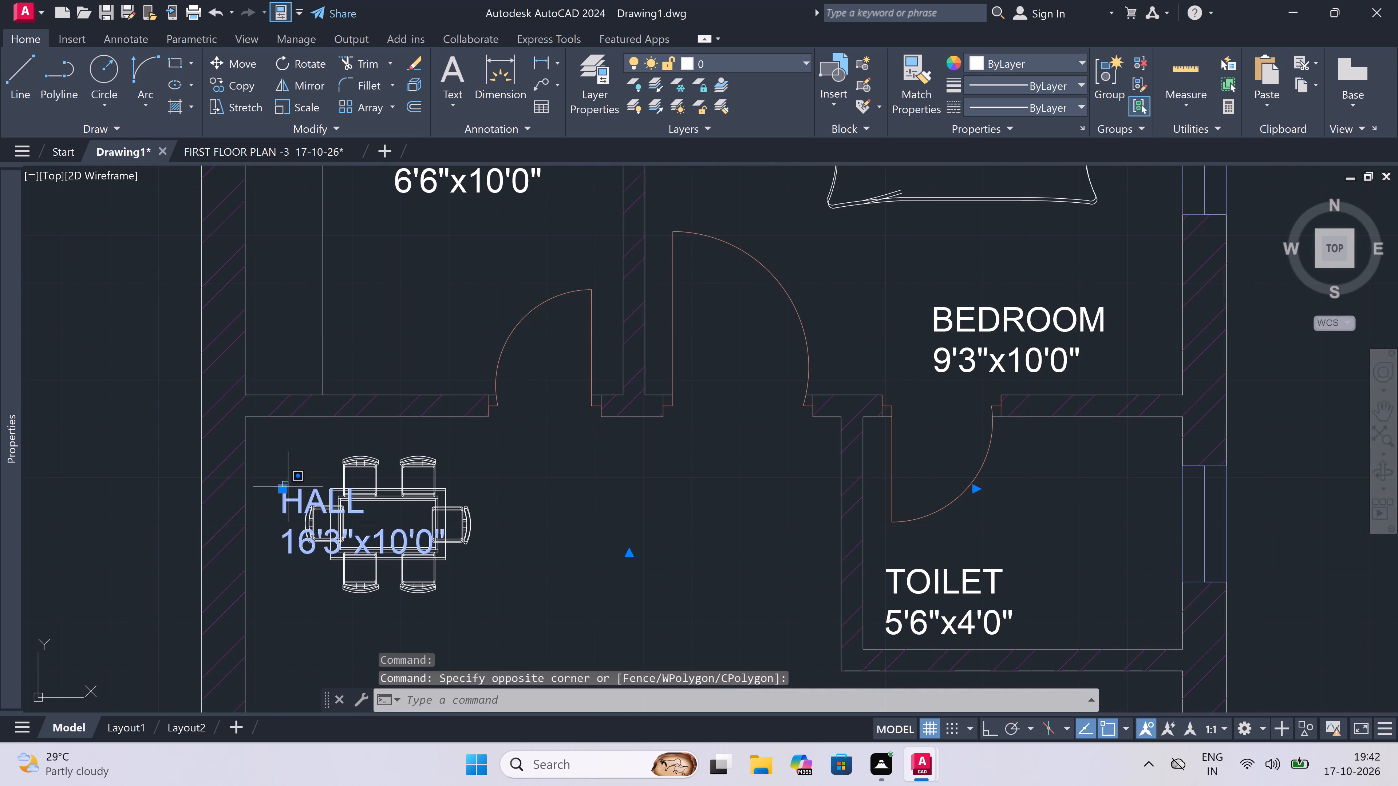
{"action": "double_click", "coordinate": [286, 488]}
{"action": "left_click", "coordinate": [269, 514]}
{"action": "scroll", "coordinate": [278, 502], "scroll_direction": "up", "scroll_amount": 2}
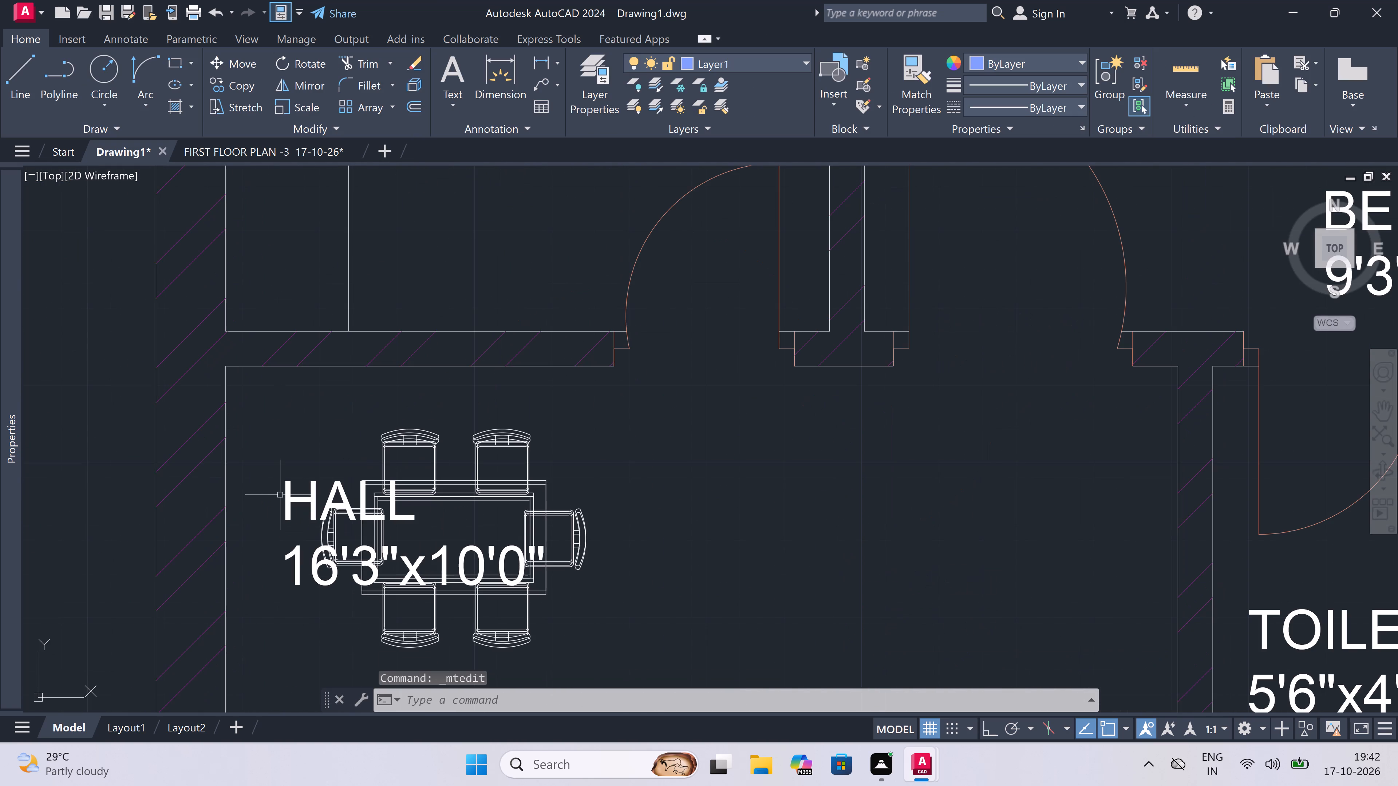
{"action": "left_click", "coordinate": [284, 493]}
{"action": "left_click", "coordinate": [288, 480]}
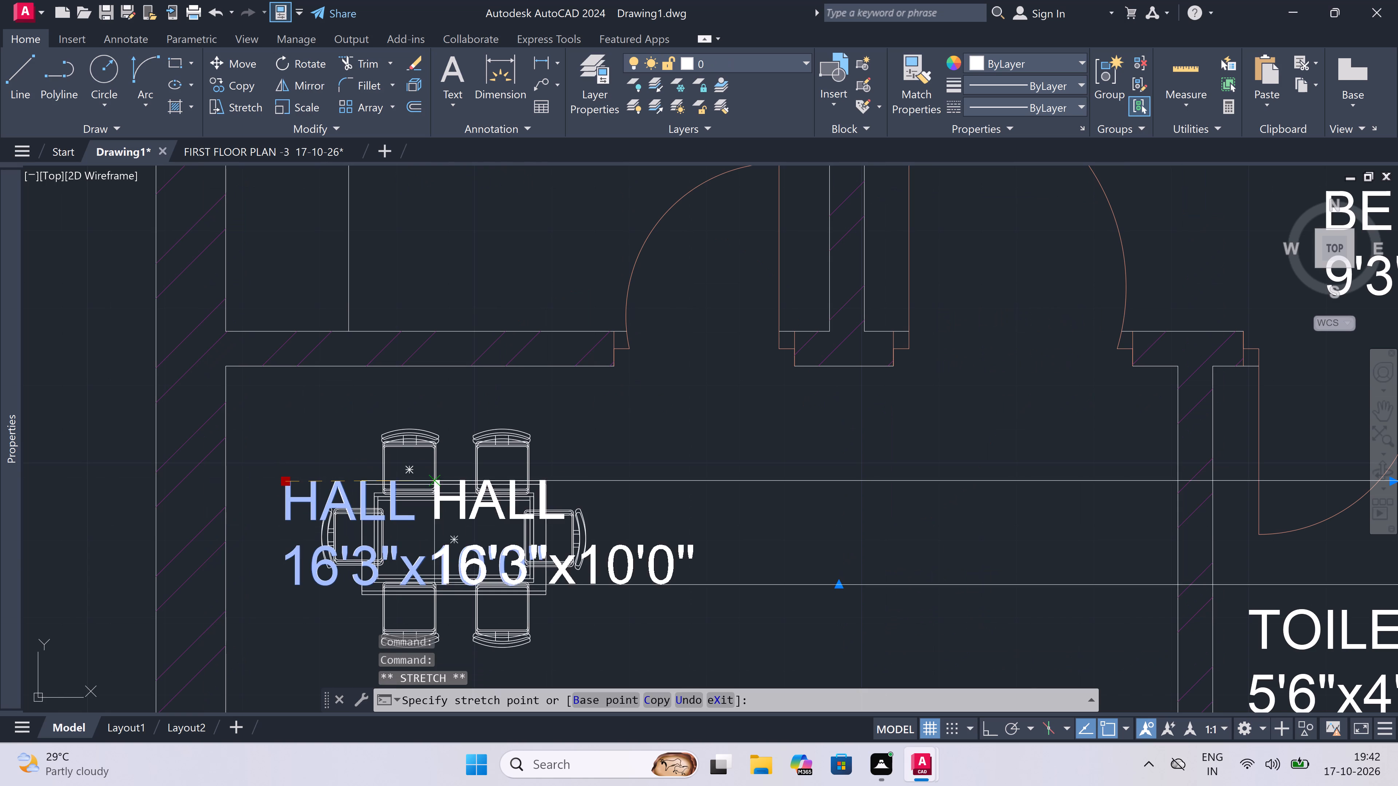
{"action": "left_click", "coordinate": [797, 466]}
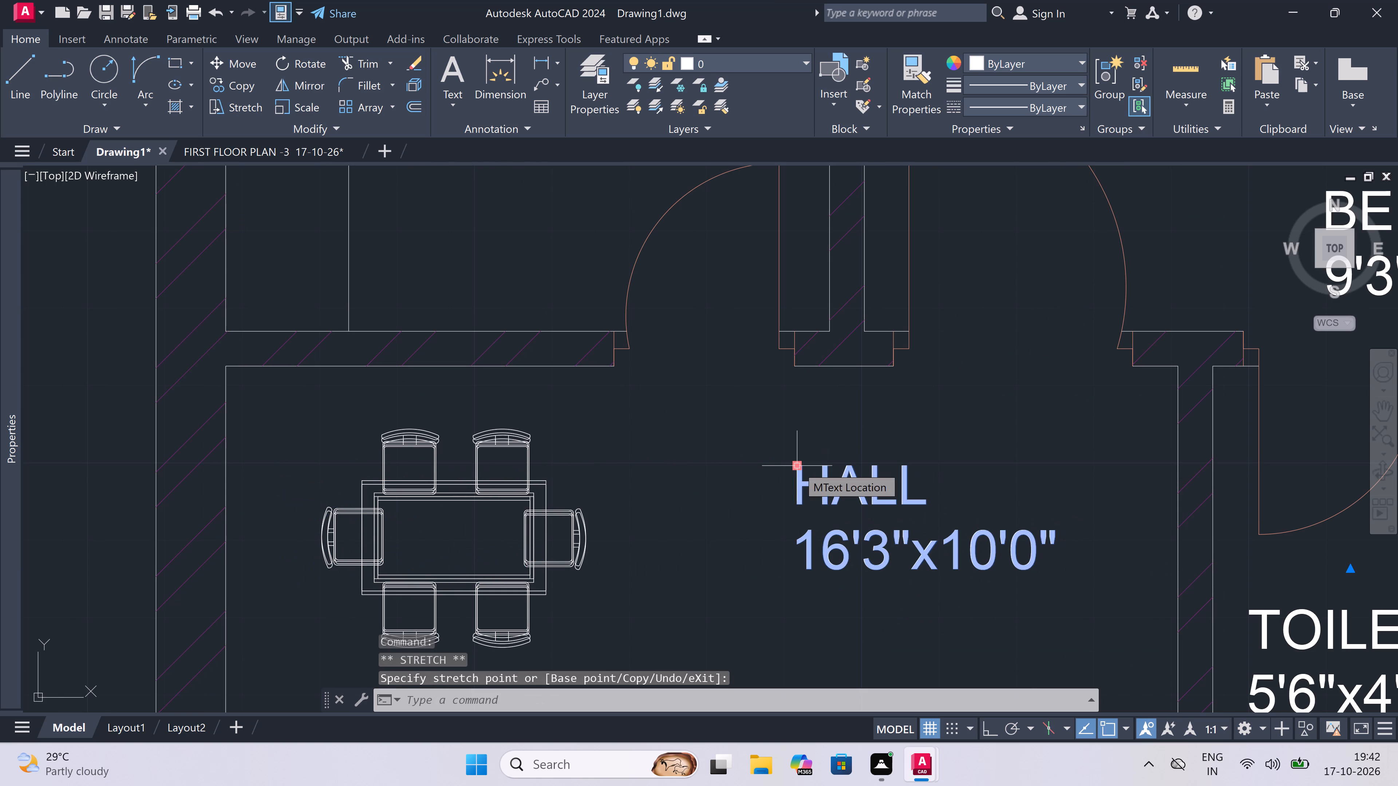
{"action": "key", "text": "Escape"}
Move the HALL label in the top east plan off the dining table, into the free space east of it.
{"action": "scroll", "coordinate": [626, 482], "scroll_direction": "down", "scroll_amount": 3}
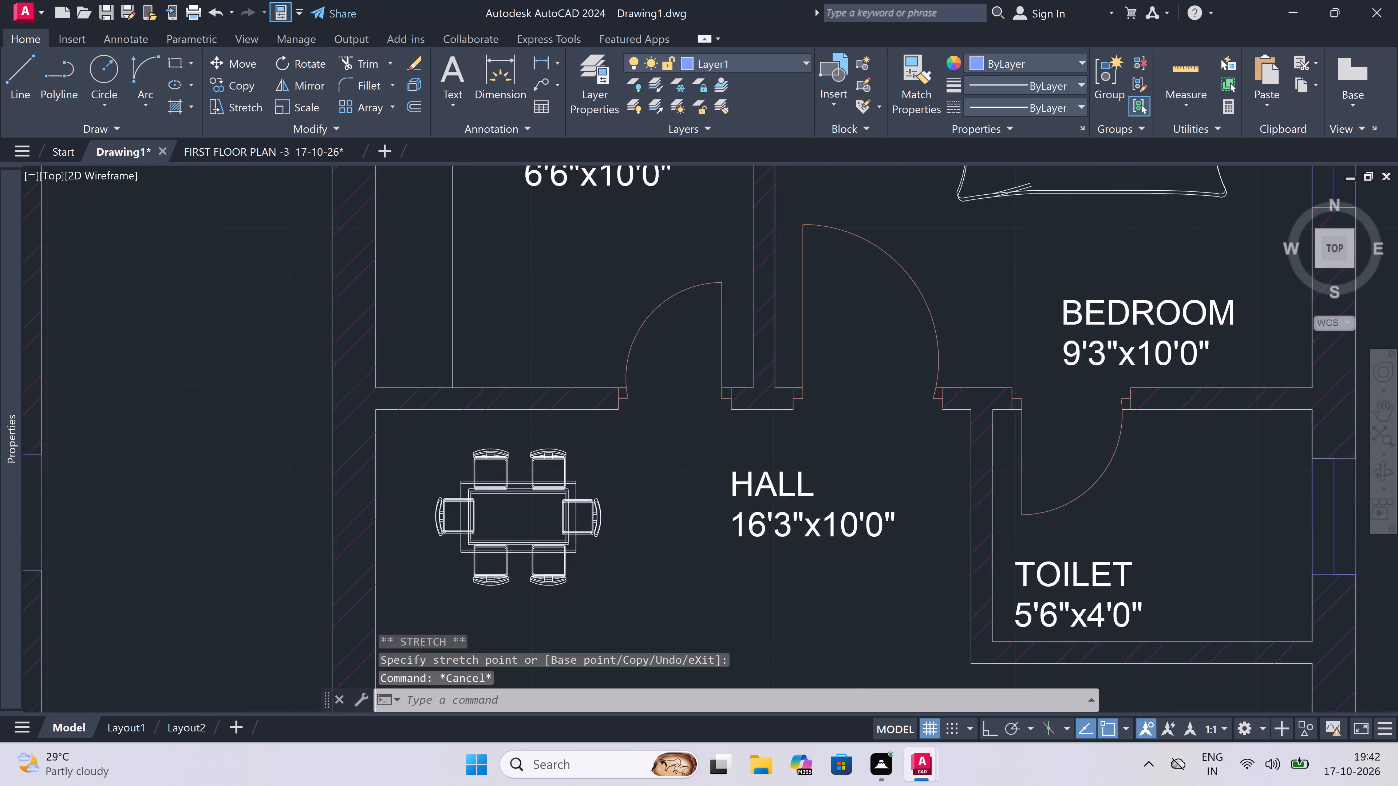
{"action": "scroll", "coordinate": [626, 482], "scroll_direction": "down", "scroll_amount": 1}
{"action": "scroll", "coordinate": [564, 480], "scroll_direction": "down", "scroll_amount": 3}
{"action": "scroll", "coordinate": [426, 472], "scroll_direction": "up", "scroll_amount": 2}
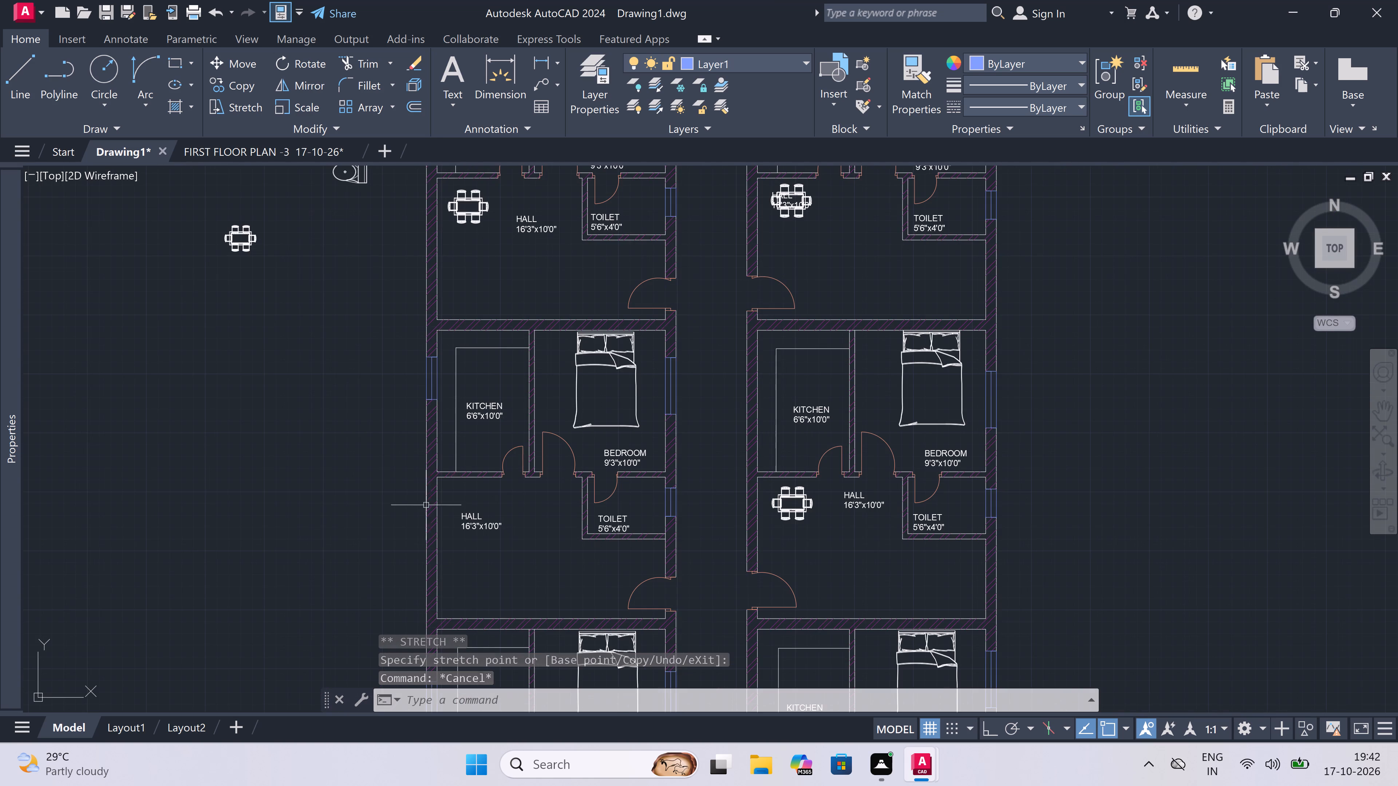
{"action": "scroll", "coordinate": [477, 505], "scroll_direction": "down", "scroll_amount": 3}
{"action": "scroll", "coordinate": [481, 460], "scroll_direction": "up", "scroll_amount": 2}
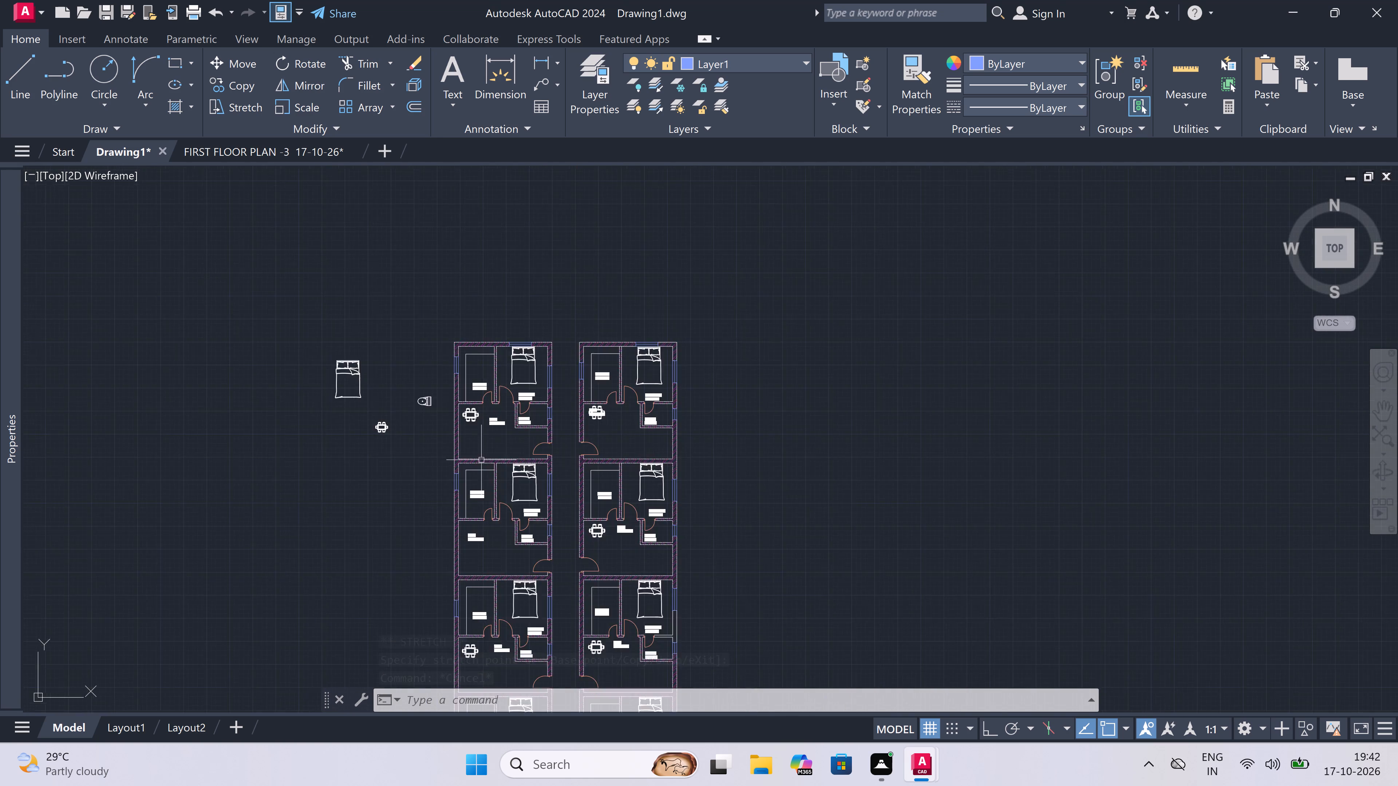
{"action": "scroll", "coordinate": [461, 393], "scroll_direction": "up", "scroll_amount": 1}
{"action": "scroll", "coordinate": [461, 393], "scroll_direction": "down", "scroll_amount": 1}
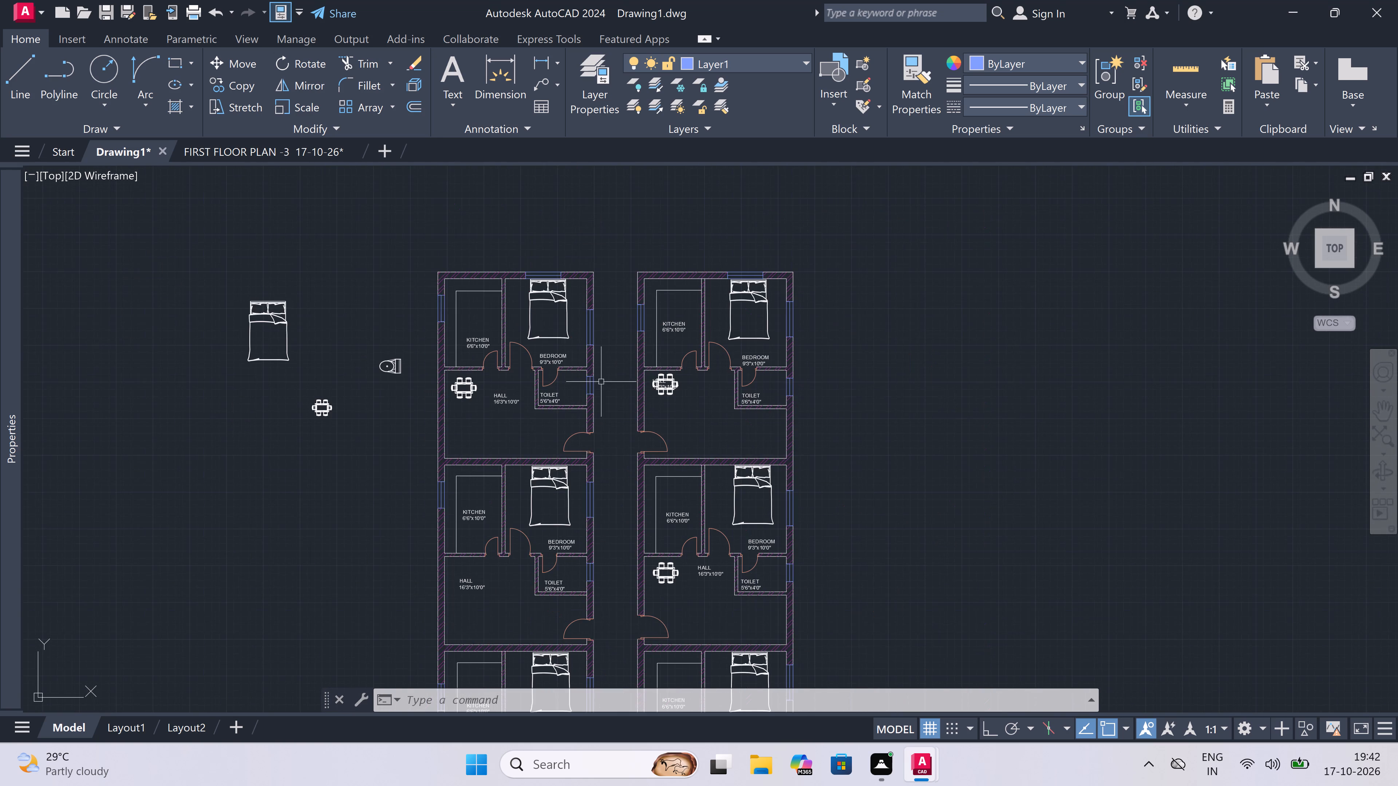
{"action": "scroll", "coordinate": [675, 374], "scroll_direction": "up", "scroll_amount": 3}
{"action": "scroll", "coordinate": [642, 398], "scroll_direction": "up", "scroll_amount": 2}
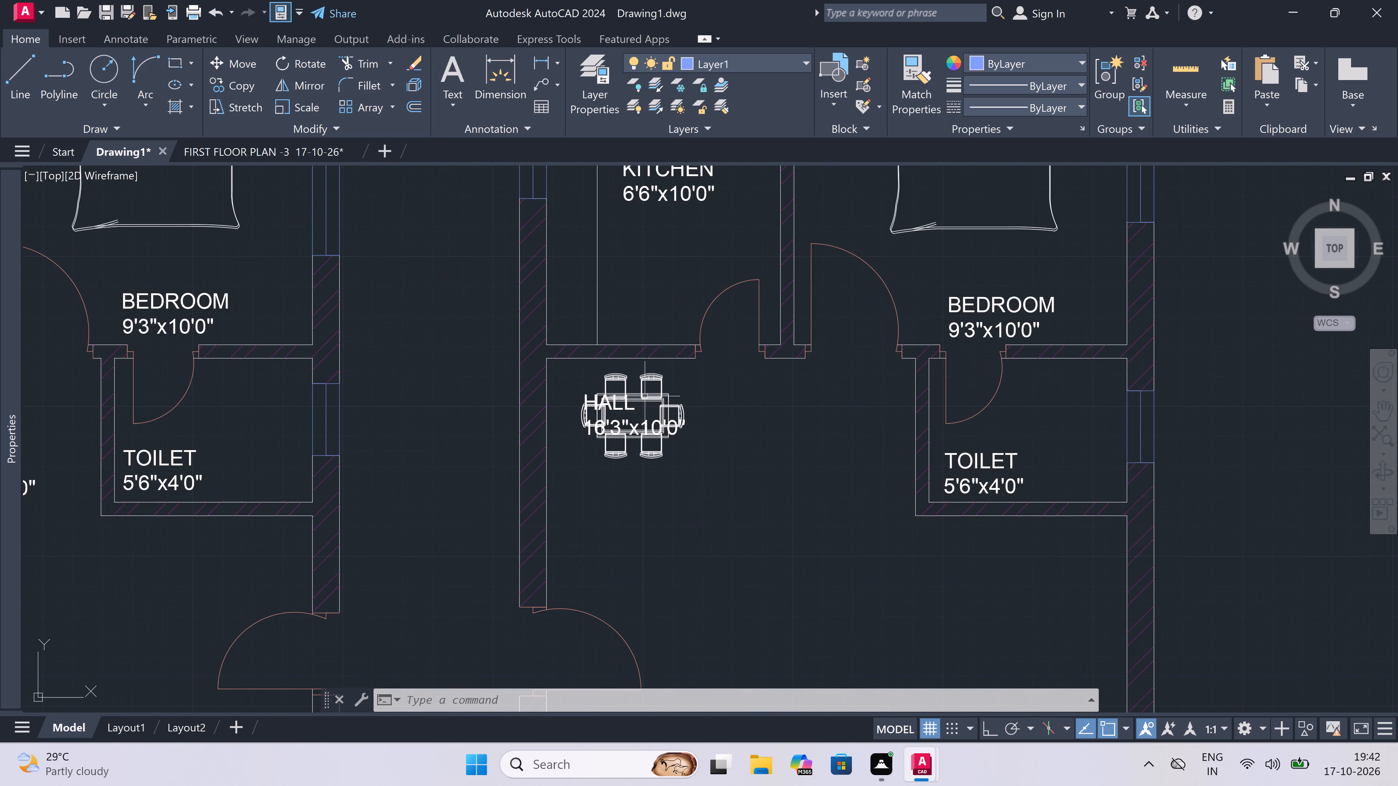
{"action": "scroll", "coordinate": [517, 403], "scroll_direction": "up", "scroll_amount": 2}
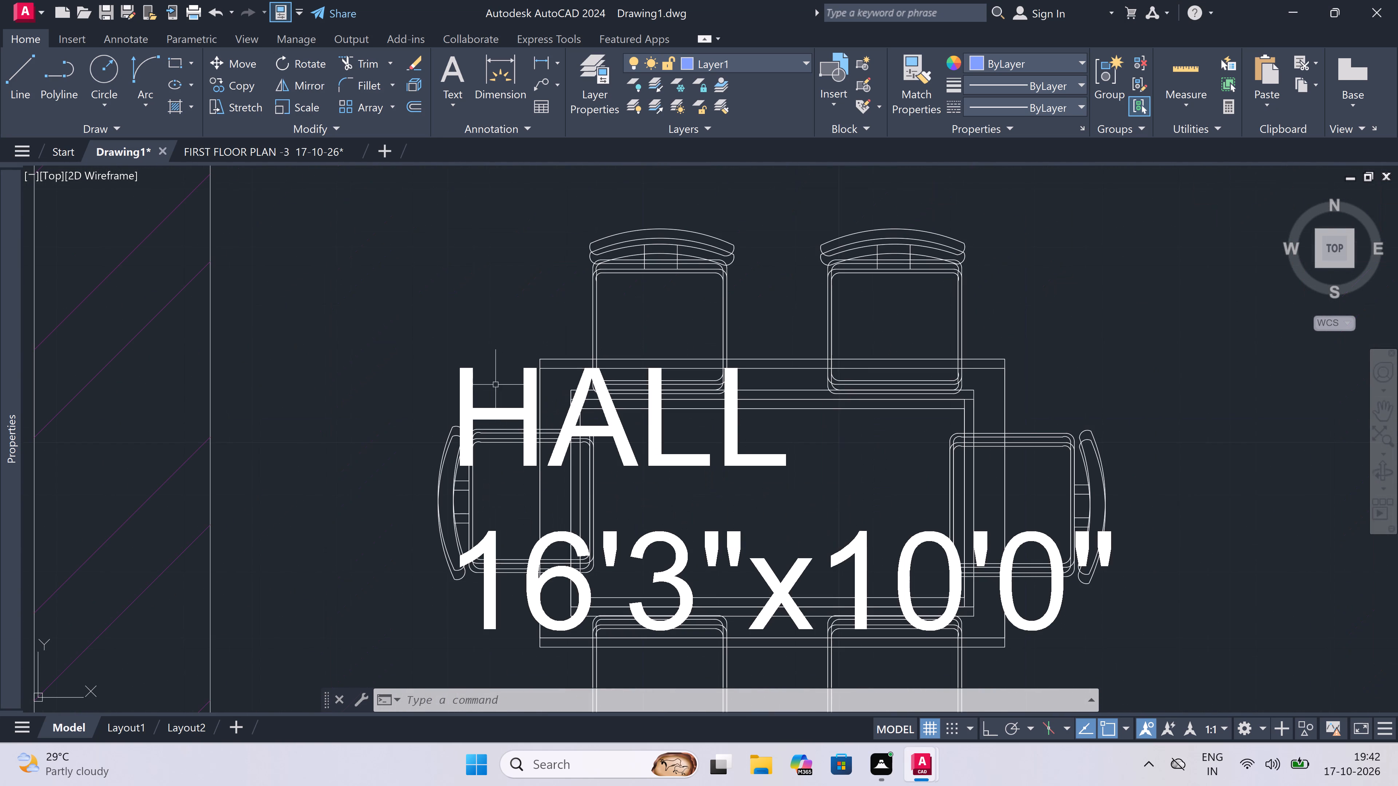
{"action": "left_click", "coordinate": [466, 378]}
{"action": "left_click", "coordinate": [459, 369]}
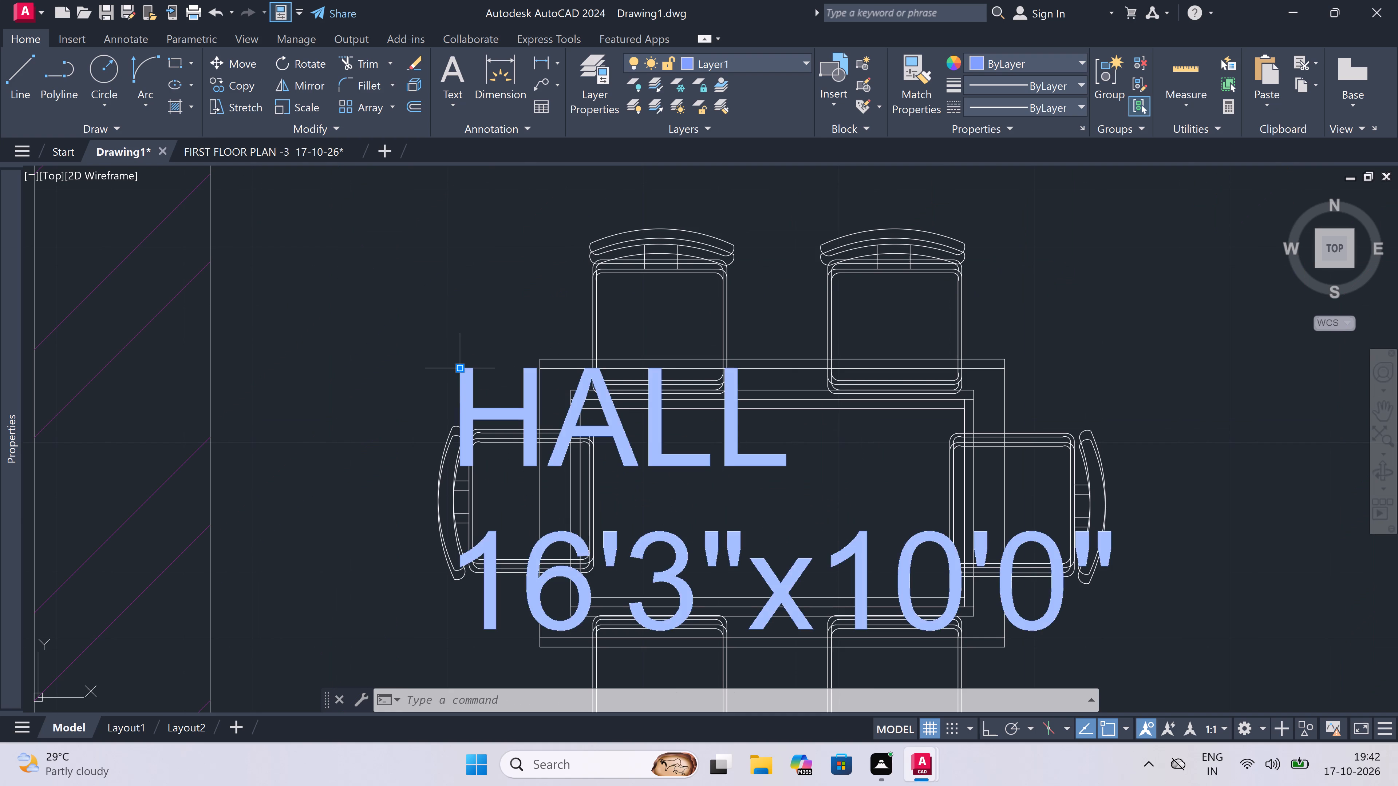
{"action": "left_click", "coordinate": [459, 364]}
{"action": "scroll", "coordinate": [387, 393], "scroll_direction": "down", "scroll_amount": 5}
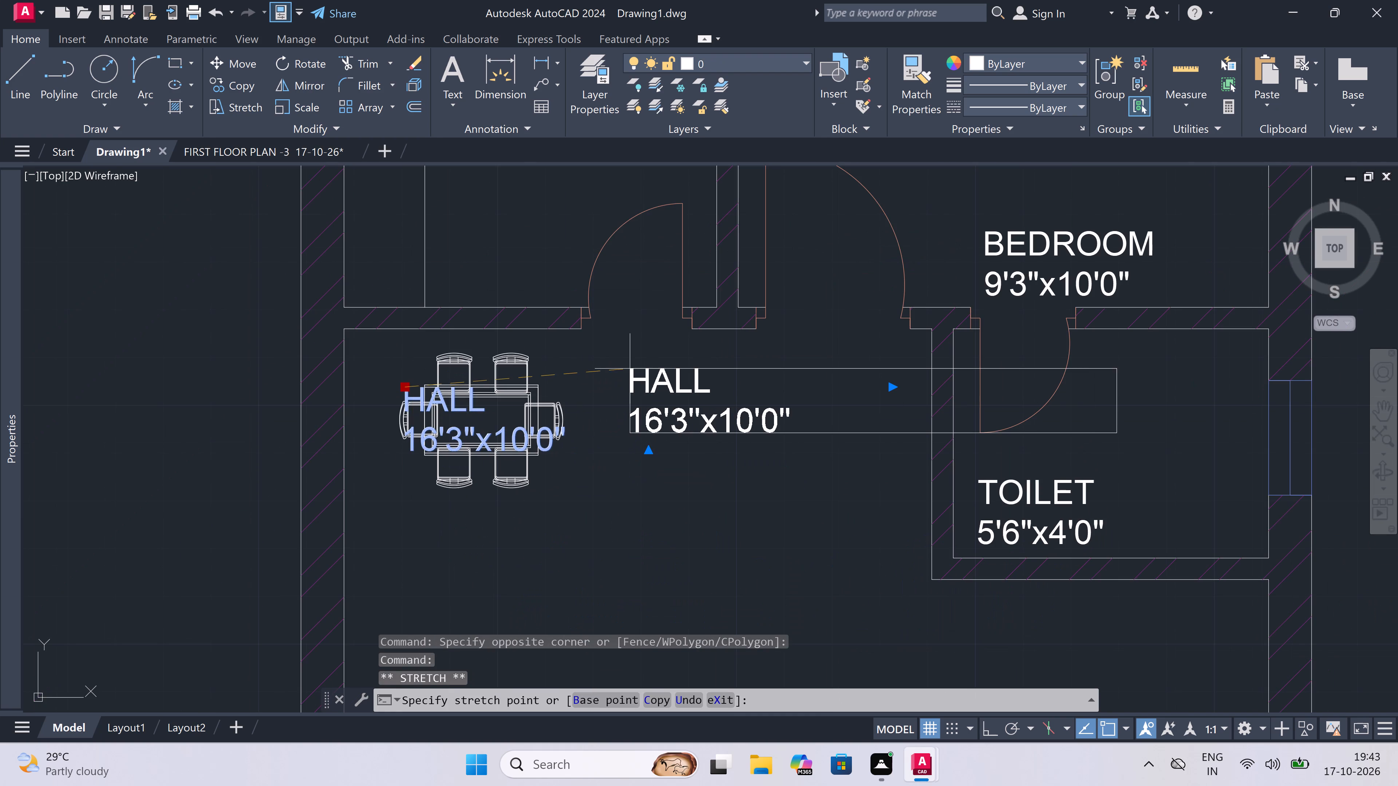
{"action": "double_click", "coordinate": [625, 379]}
{"action": "key", "text": "Escape"}
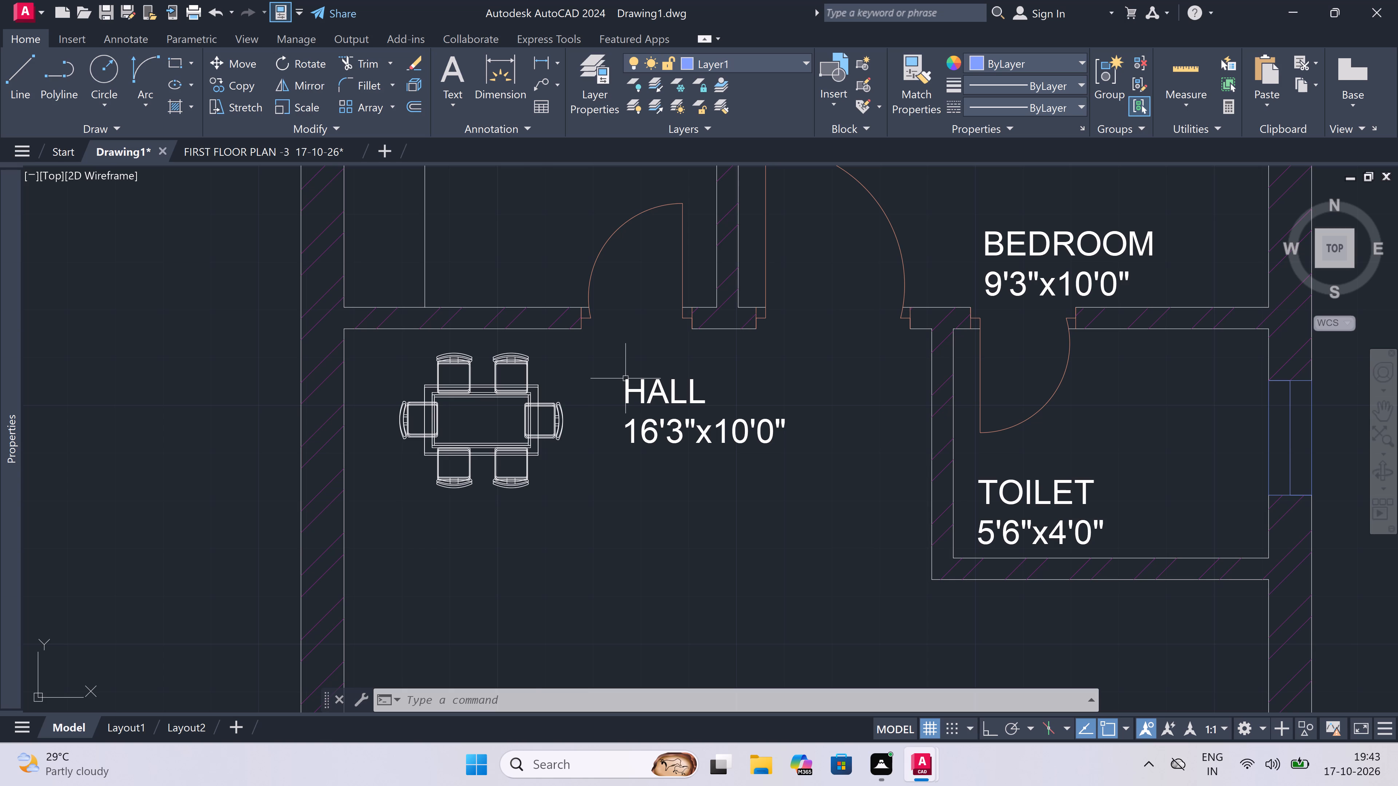
Move the HALL label in the second-row west plan north-east towards the toilet, clearing the hall's west side.
{"action": "scroll", "coordinate": [598, 422], "scroll_direction": "down", "scroll_amount": 6}
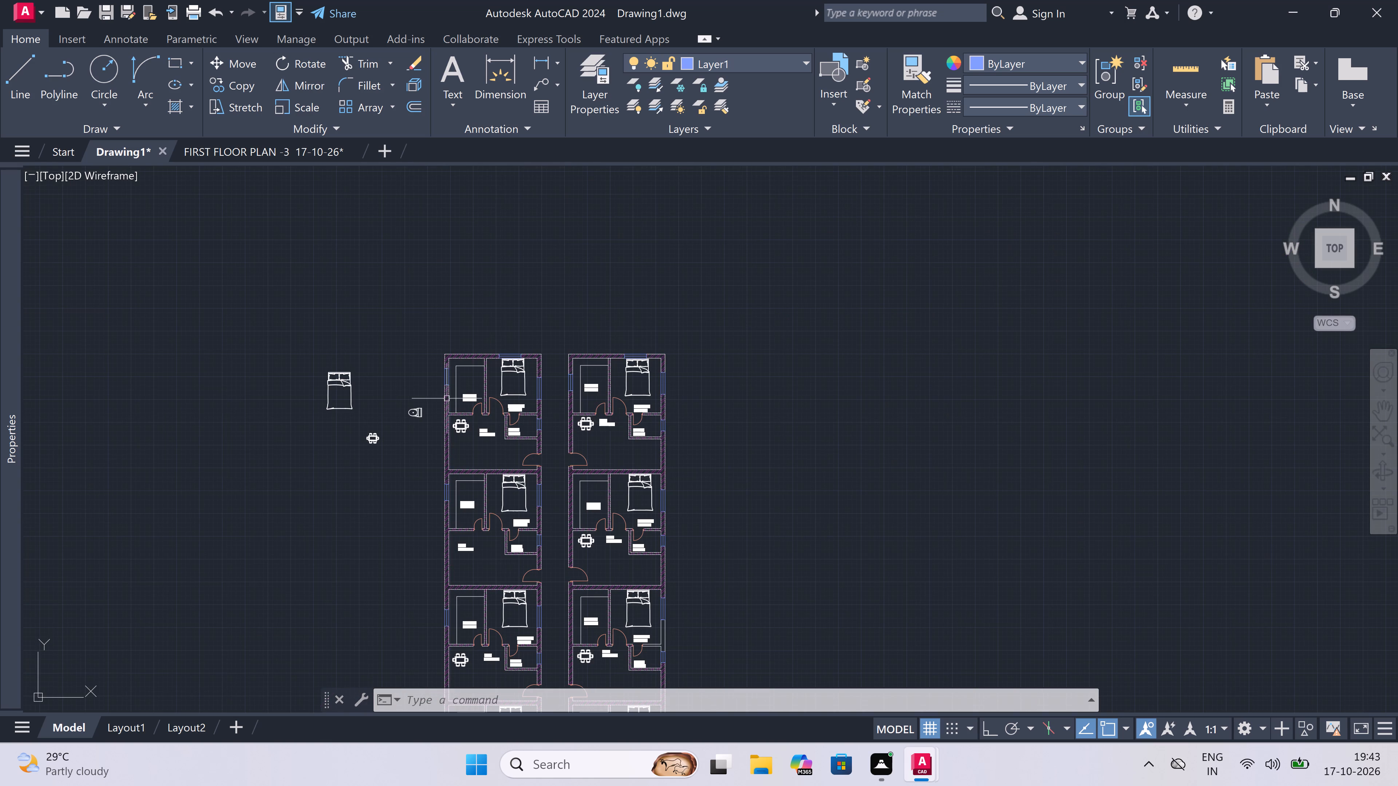
{"action": "scroll", "coordinate": [437, 403], "scroll_direction": "up", "scroll_amount": 3}
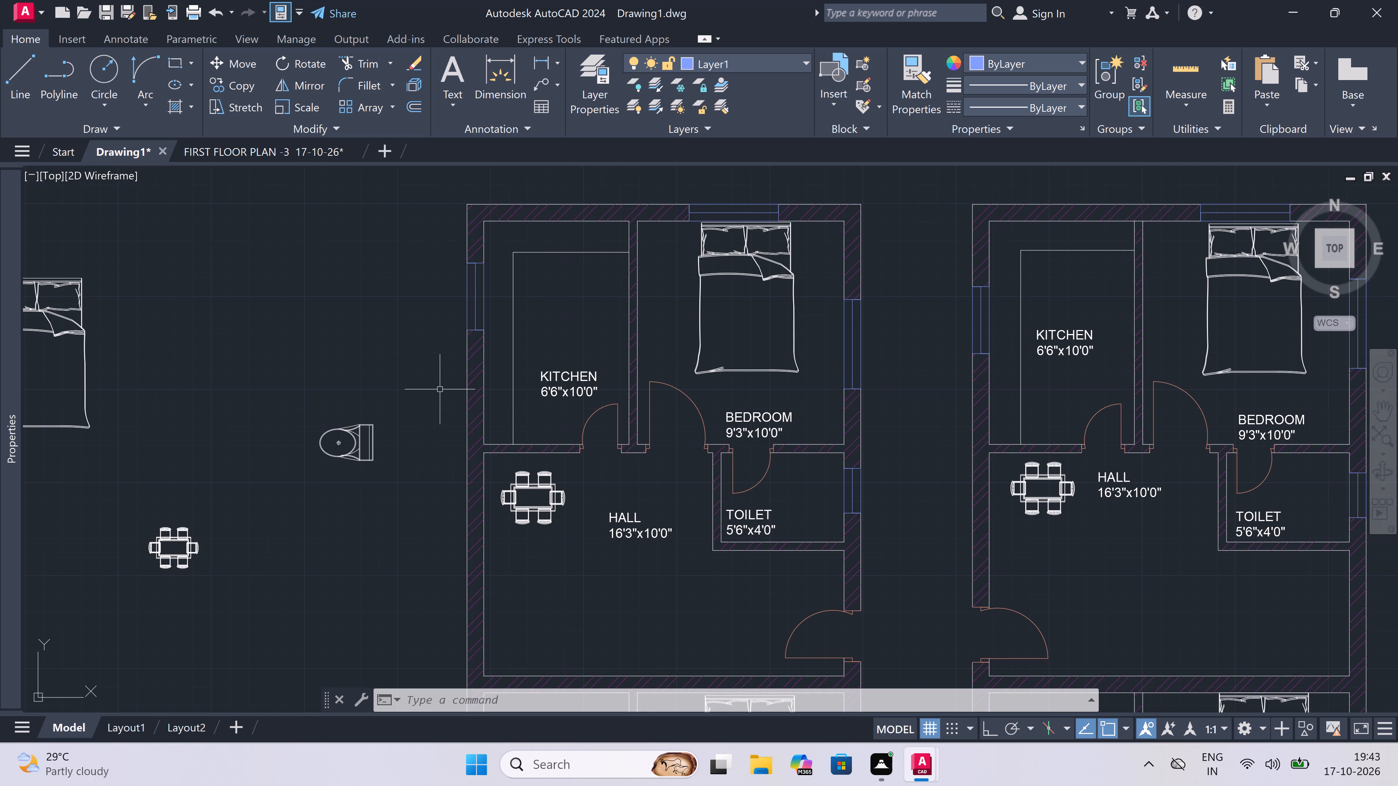
{"action": "scroll", "coordinate": [439, 392], "scroll_direction": "down", "scroll_amount": 2}
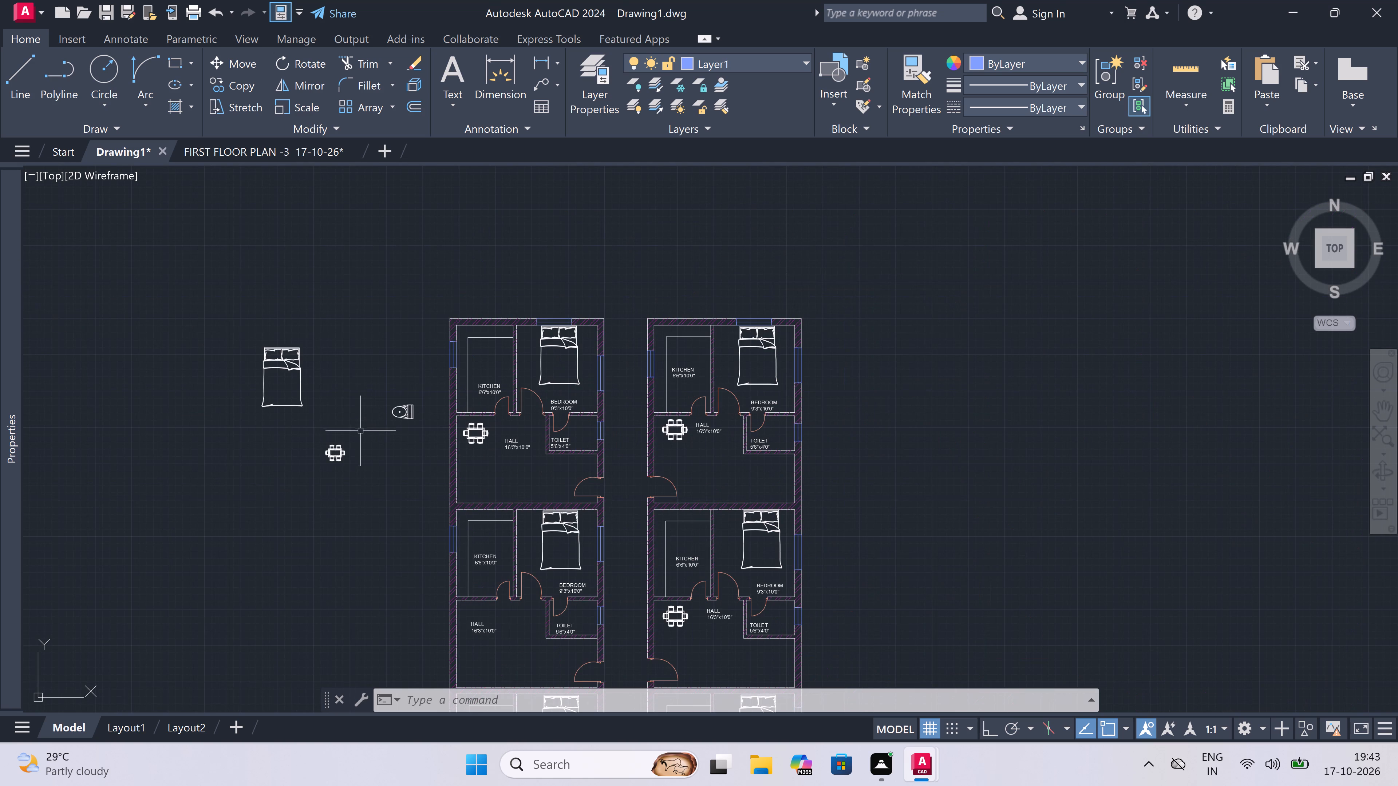
{"action": "scroll", "coordinate": [356, 449], "scroll_direction": "down", "scroll_amount": 2}
{"action": "scroll", "coordinate": [413, 529], "scroll_direction": "up", "scroll_amount": 4}
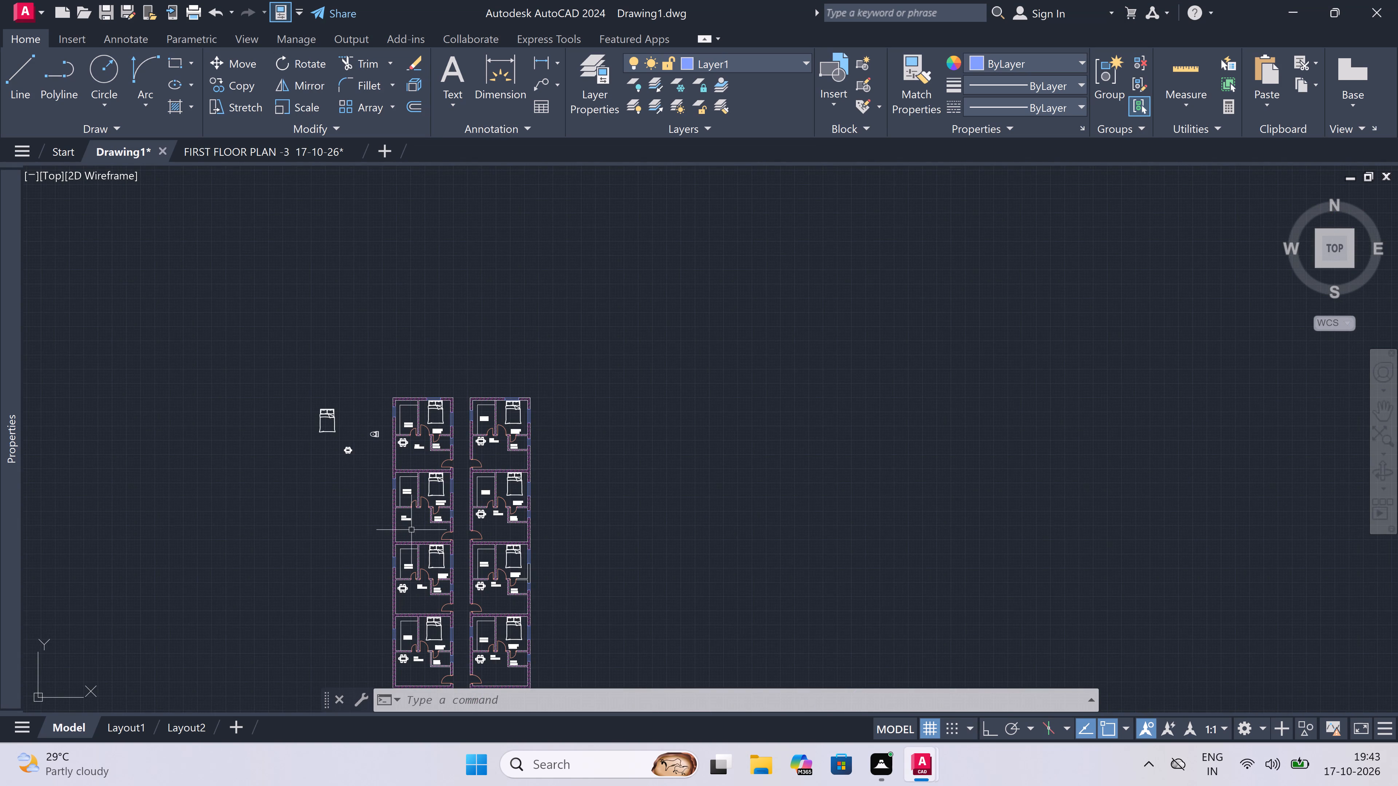
{"action": "left_click", "coordinate": [354, 468]}
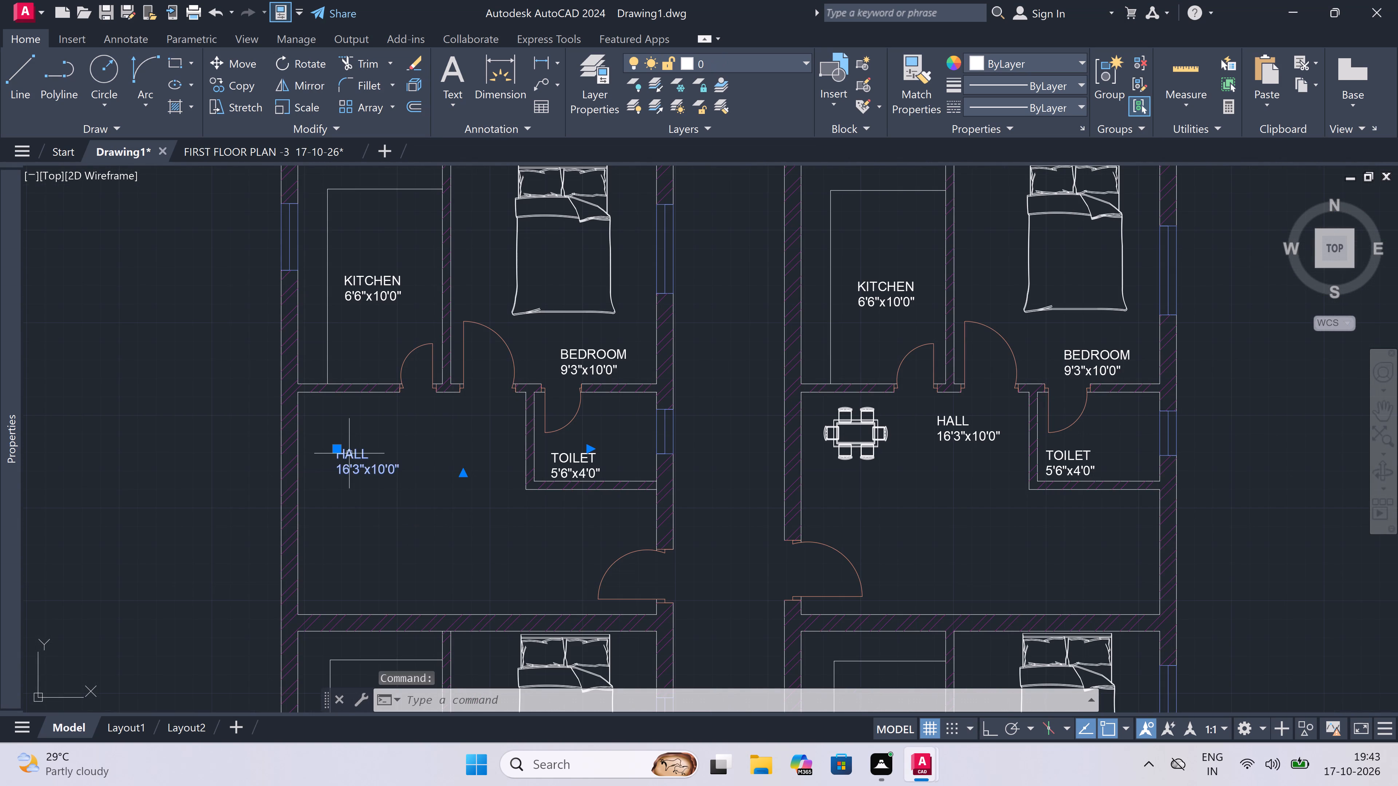
{"action": "left_click", "coordinate": [339, 447]}
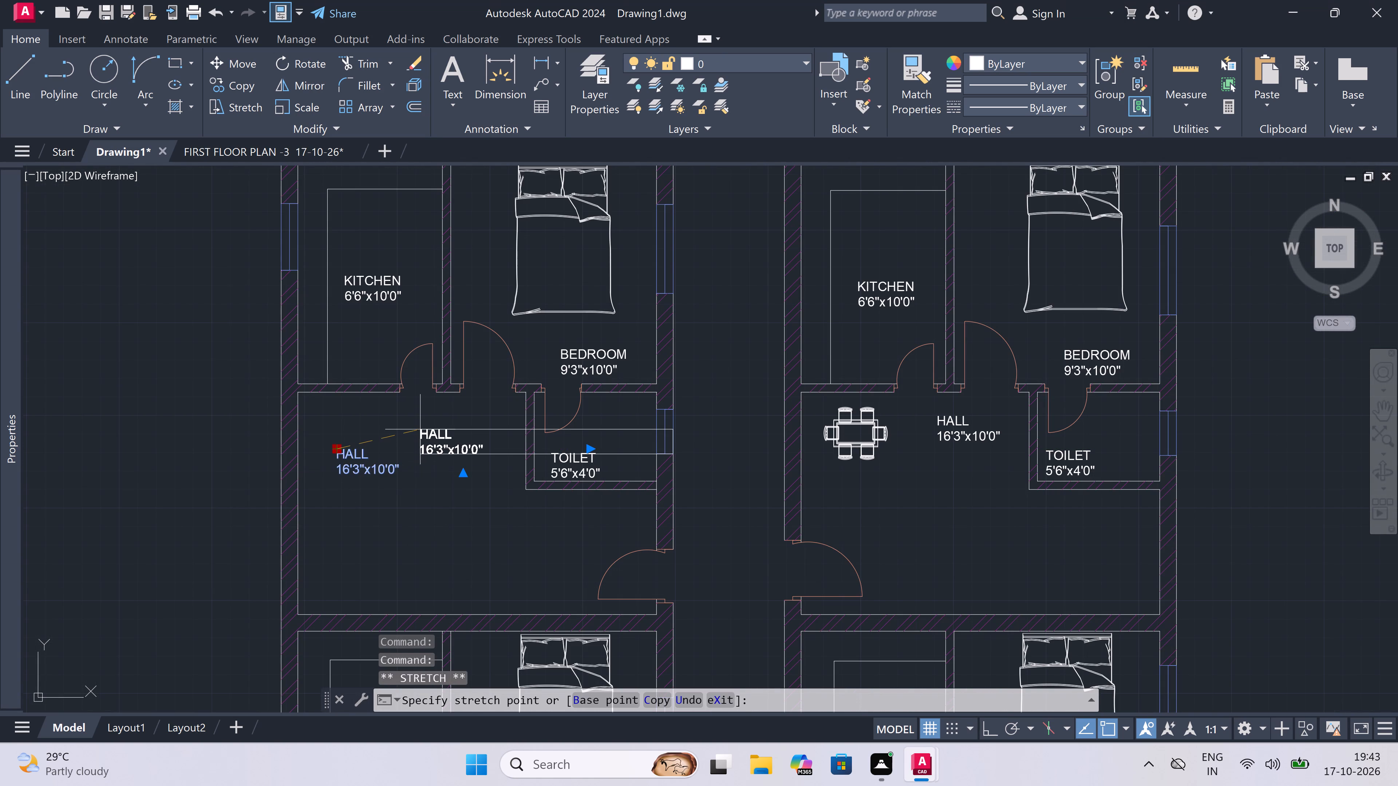
{"action": "left_click", "coordinate": [422, 429]}
{"action": "key", "text": "Escape"}
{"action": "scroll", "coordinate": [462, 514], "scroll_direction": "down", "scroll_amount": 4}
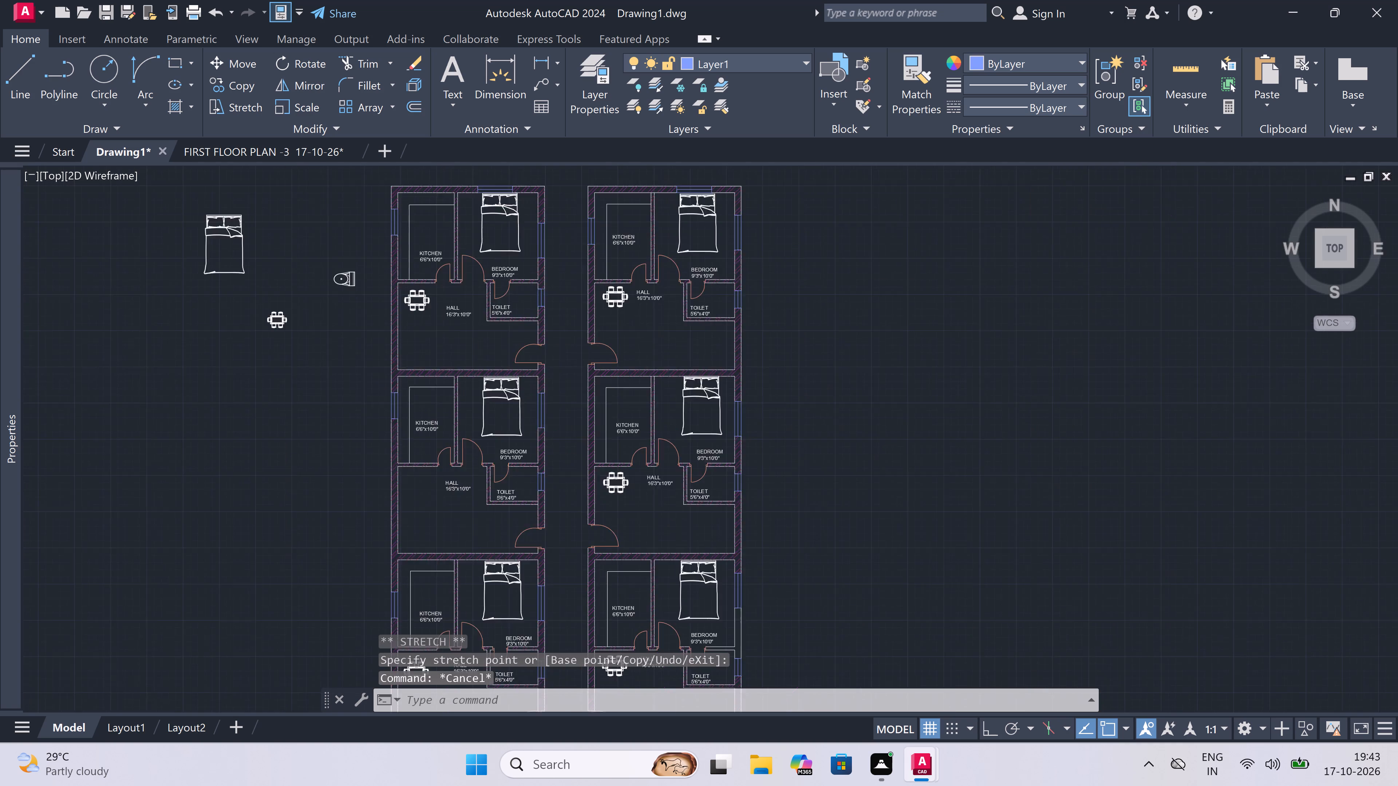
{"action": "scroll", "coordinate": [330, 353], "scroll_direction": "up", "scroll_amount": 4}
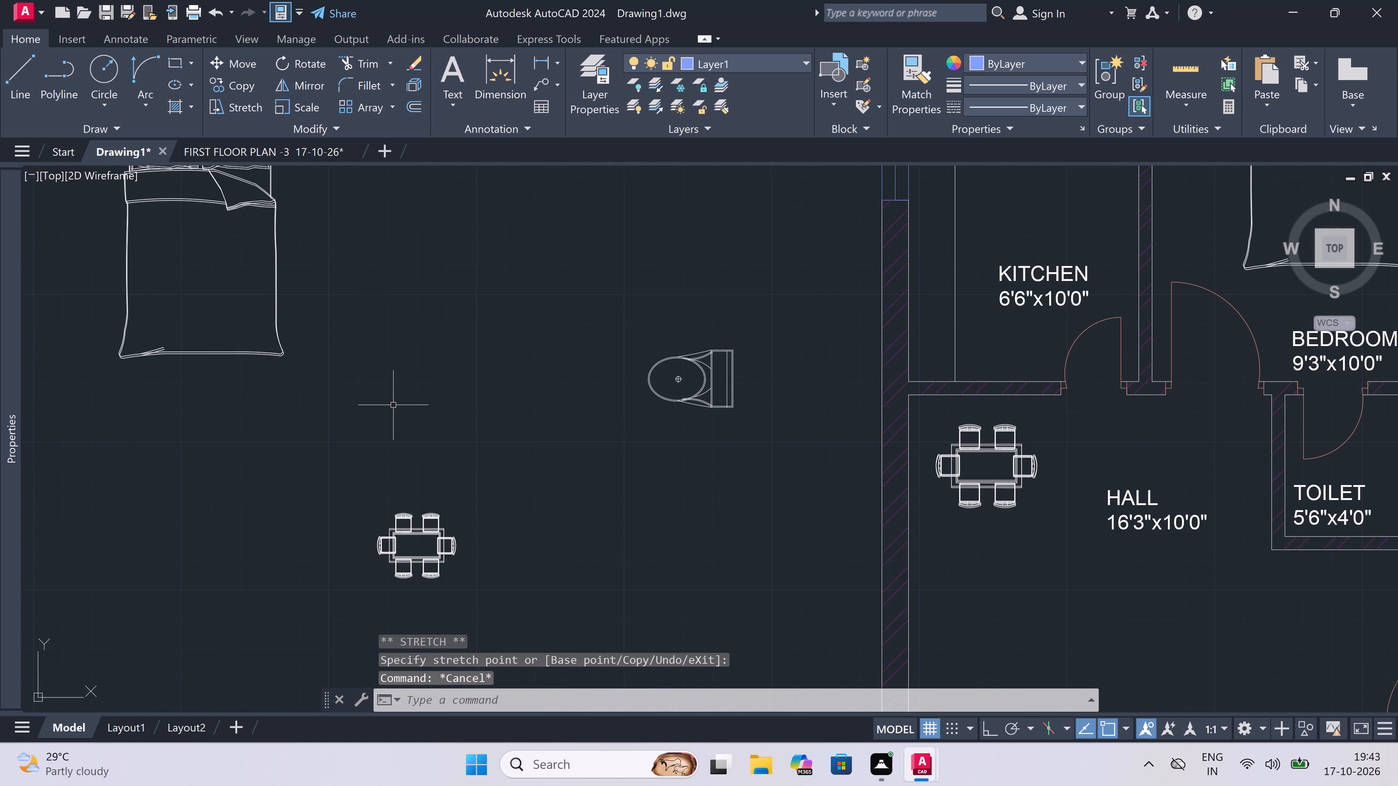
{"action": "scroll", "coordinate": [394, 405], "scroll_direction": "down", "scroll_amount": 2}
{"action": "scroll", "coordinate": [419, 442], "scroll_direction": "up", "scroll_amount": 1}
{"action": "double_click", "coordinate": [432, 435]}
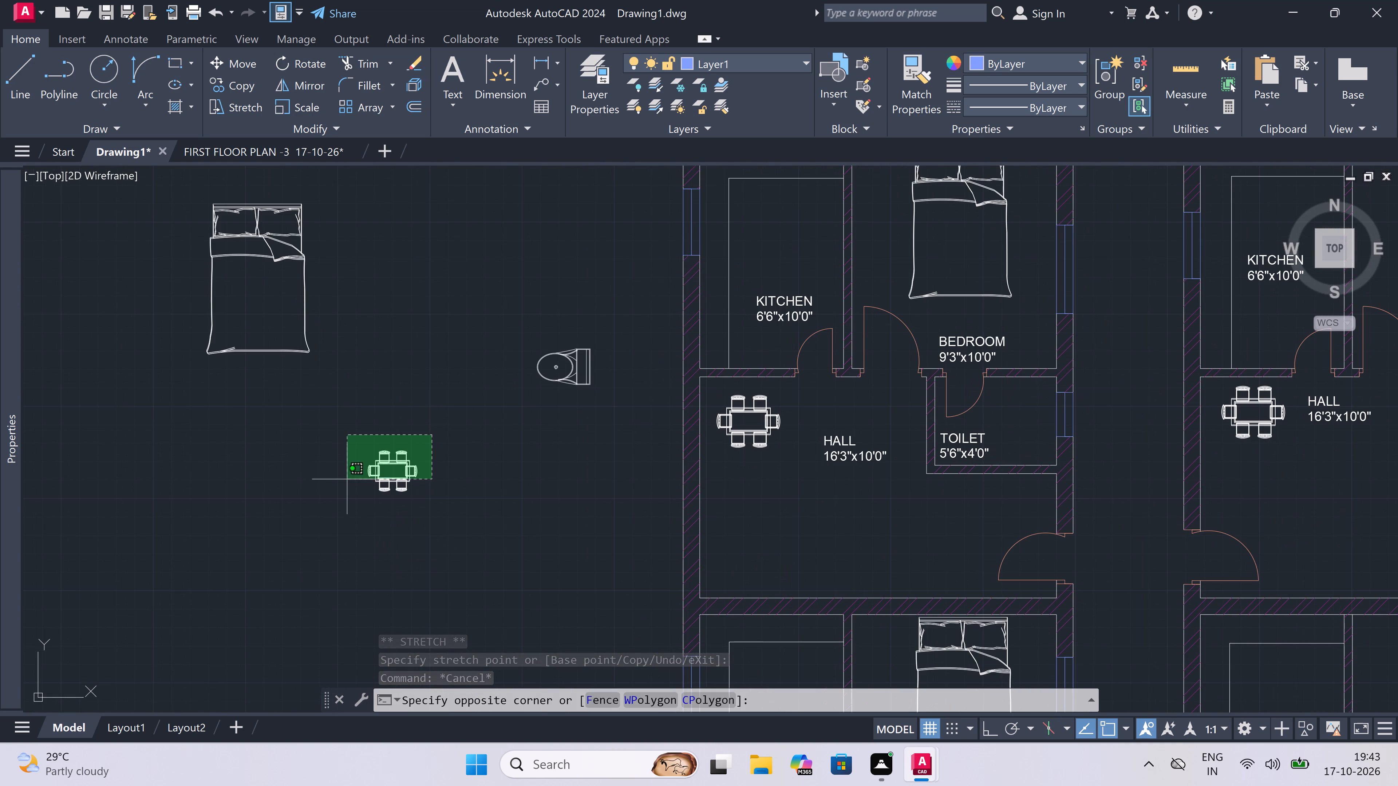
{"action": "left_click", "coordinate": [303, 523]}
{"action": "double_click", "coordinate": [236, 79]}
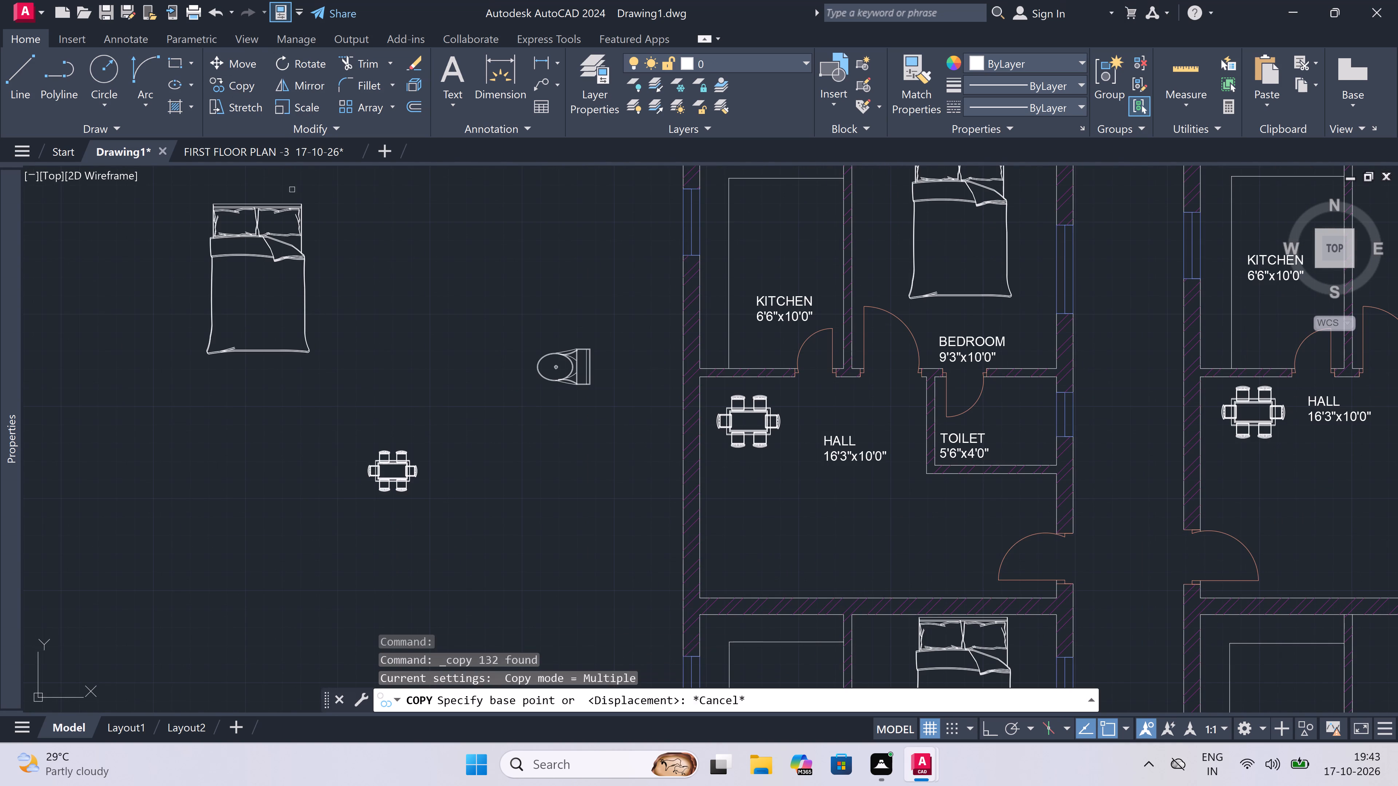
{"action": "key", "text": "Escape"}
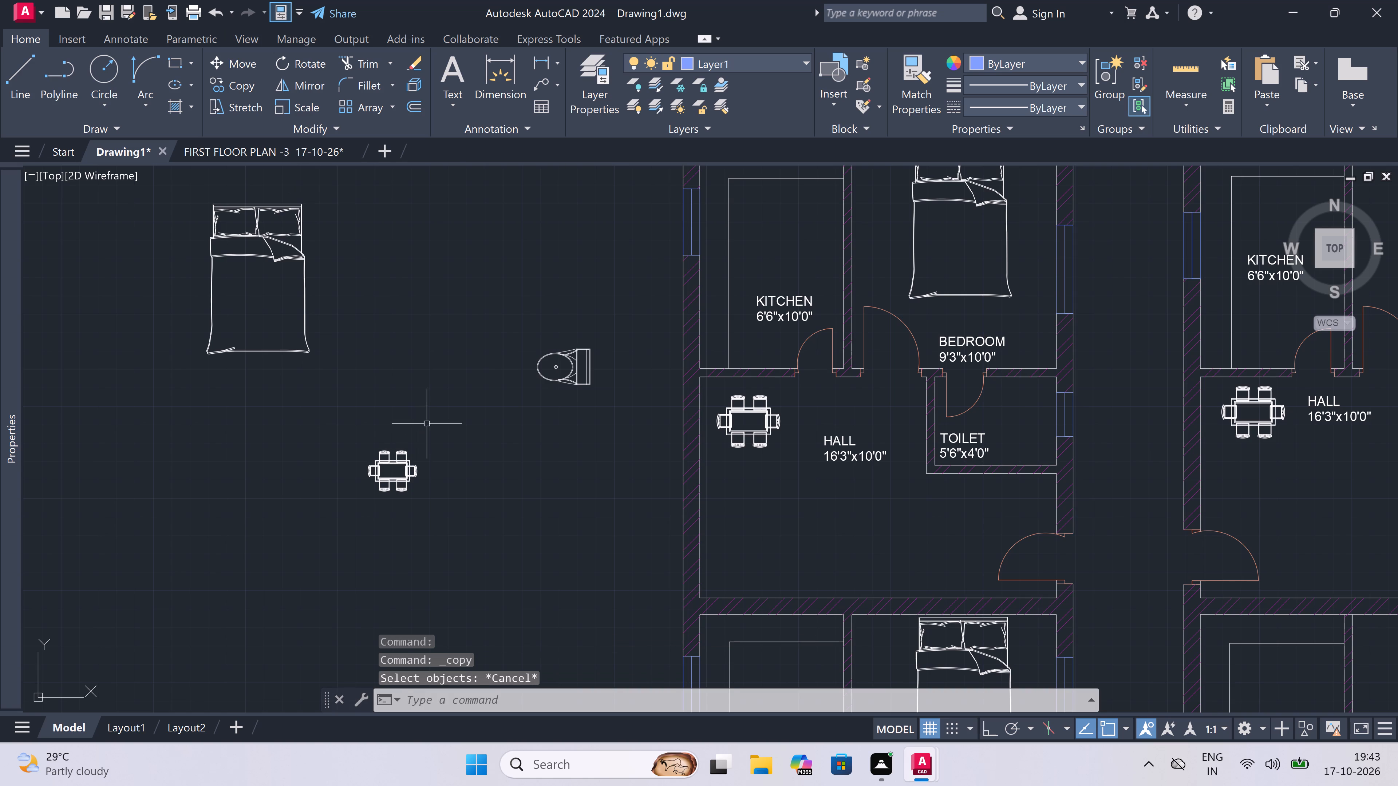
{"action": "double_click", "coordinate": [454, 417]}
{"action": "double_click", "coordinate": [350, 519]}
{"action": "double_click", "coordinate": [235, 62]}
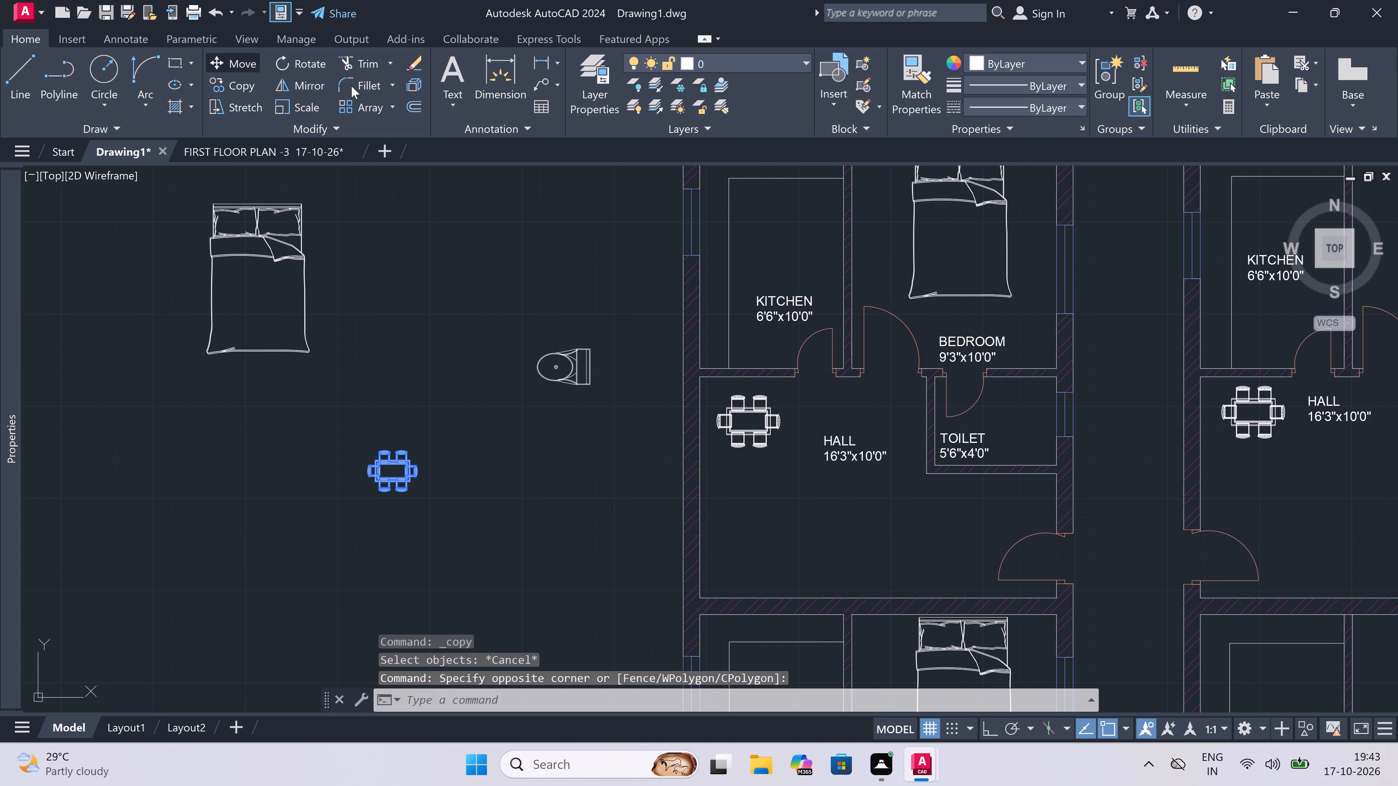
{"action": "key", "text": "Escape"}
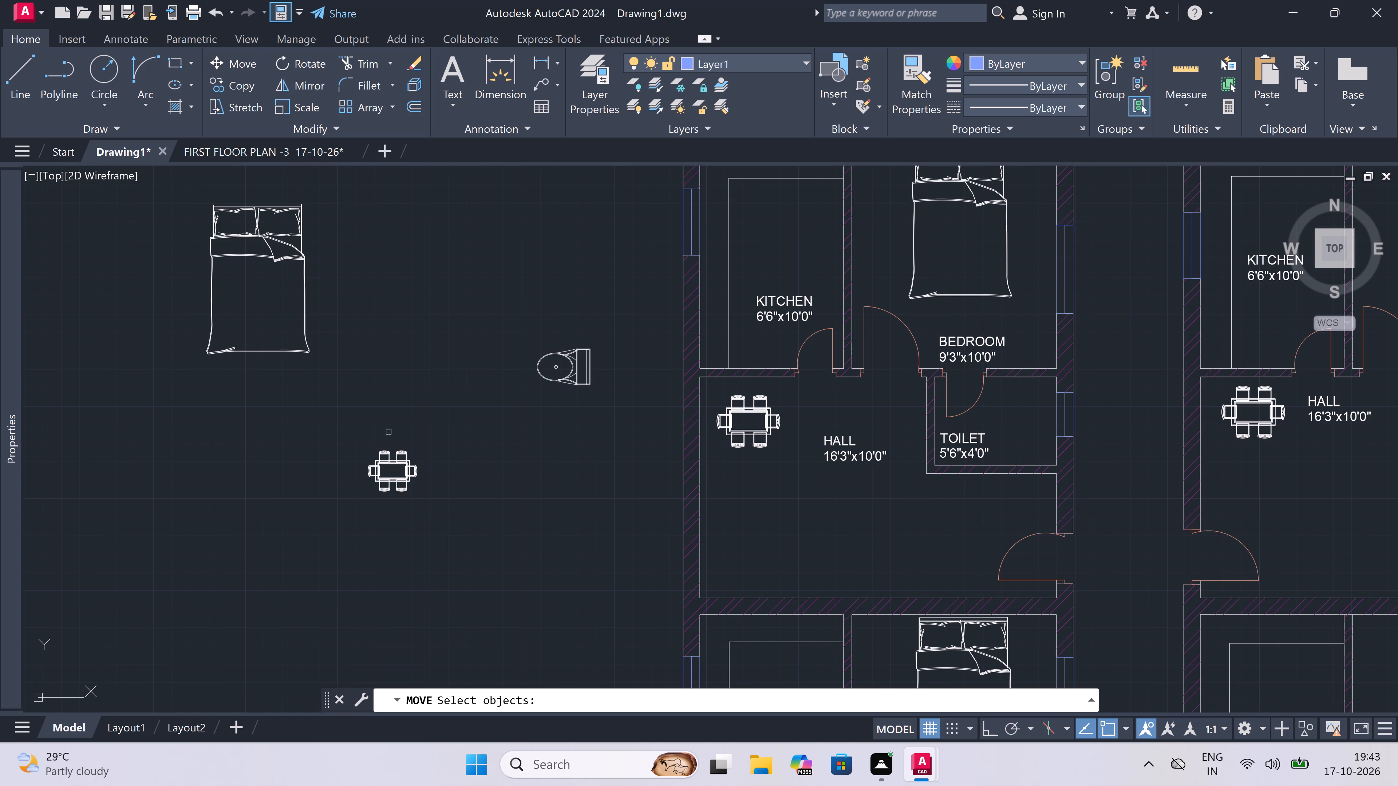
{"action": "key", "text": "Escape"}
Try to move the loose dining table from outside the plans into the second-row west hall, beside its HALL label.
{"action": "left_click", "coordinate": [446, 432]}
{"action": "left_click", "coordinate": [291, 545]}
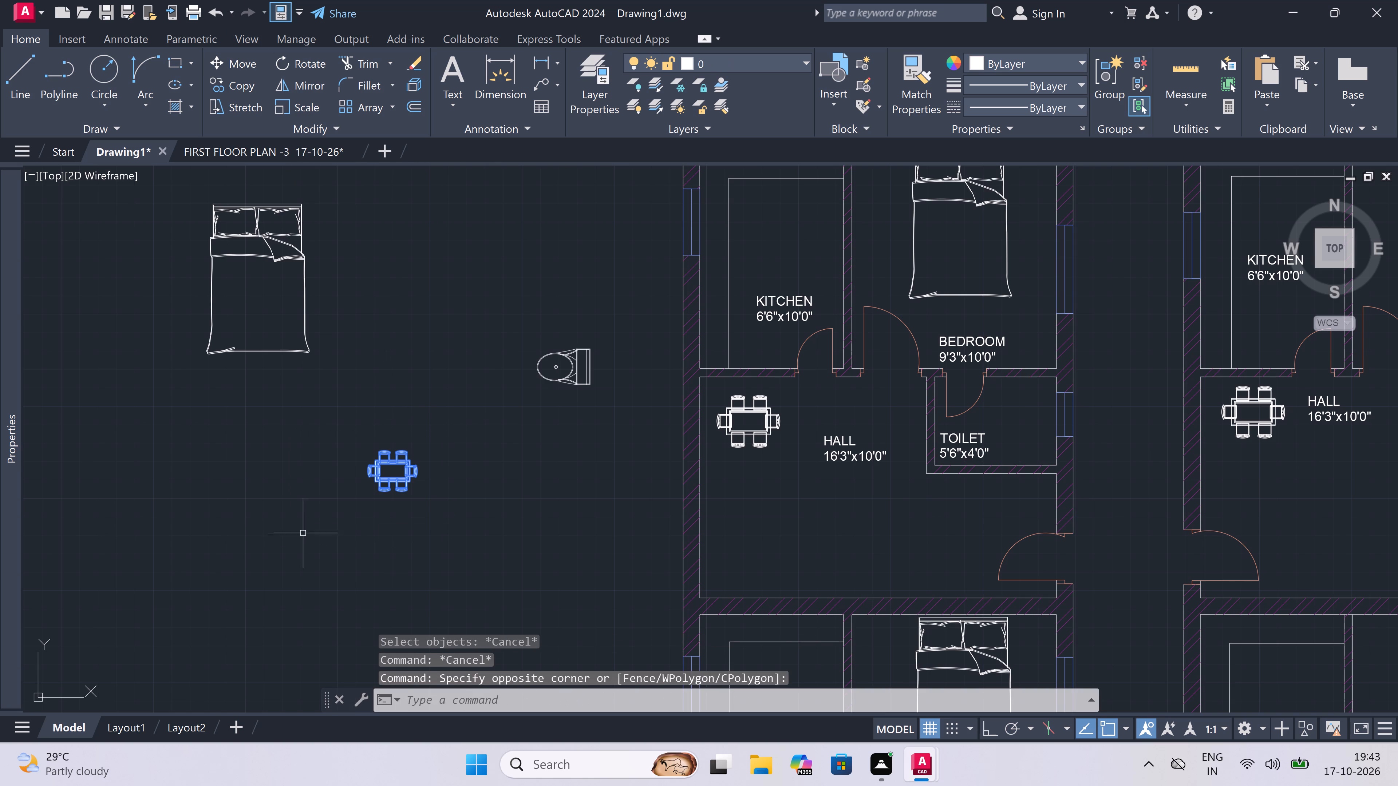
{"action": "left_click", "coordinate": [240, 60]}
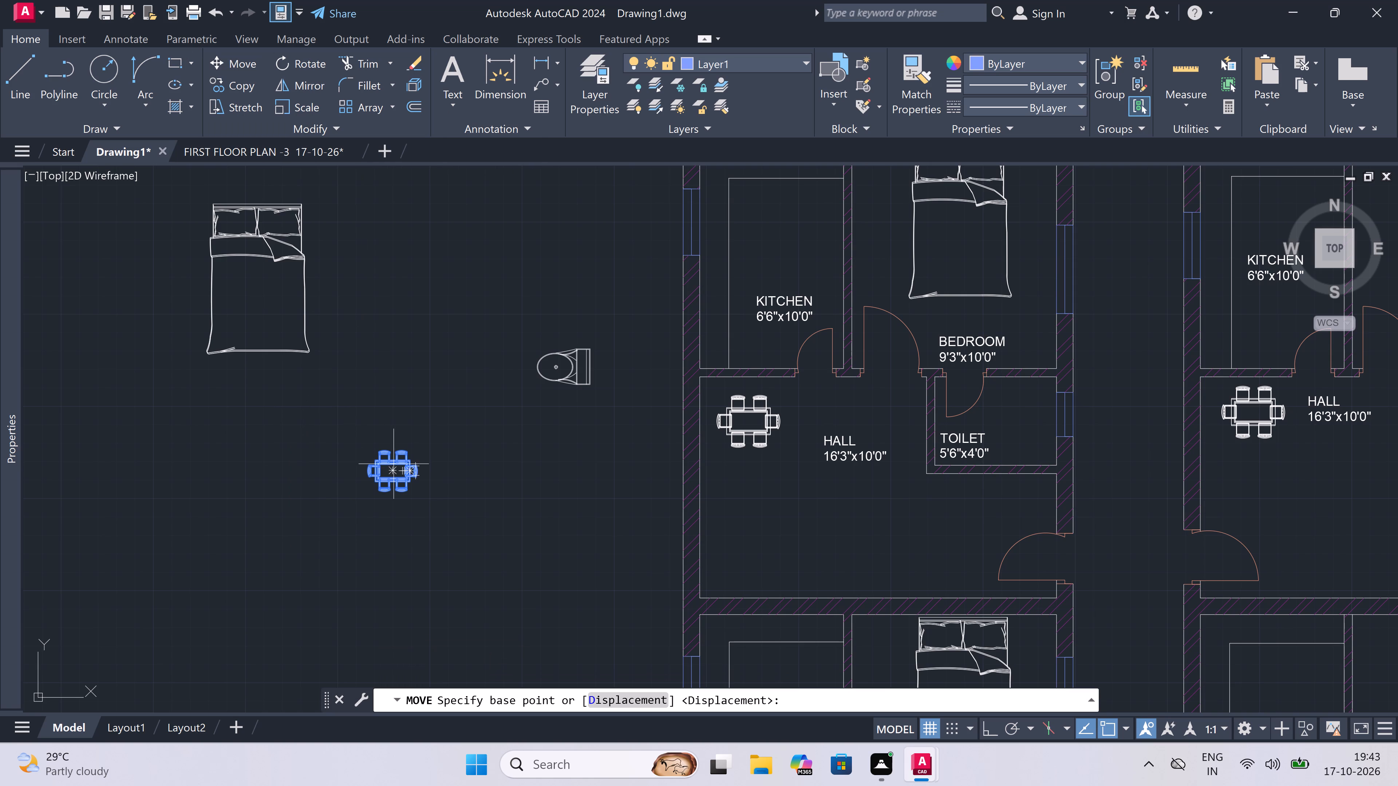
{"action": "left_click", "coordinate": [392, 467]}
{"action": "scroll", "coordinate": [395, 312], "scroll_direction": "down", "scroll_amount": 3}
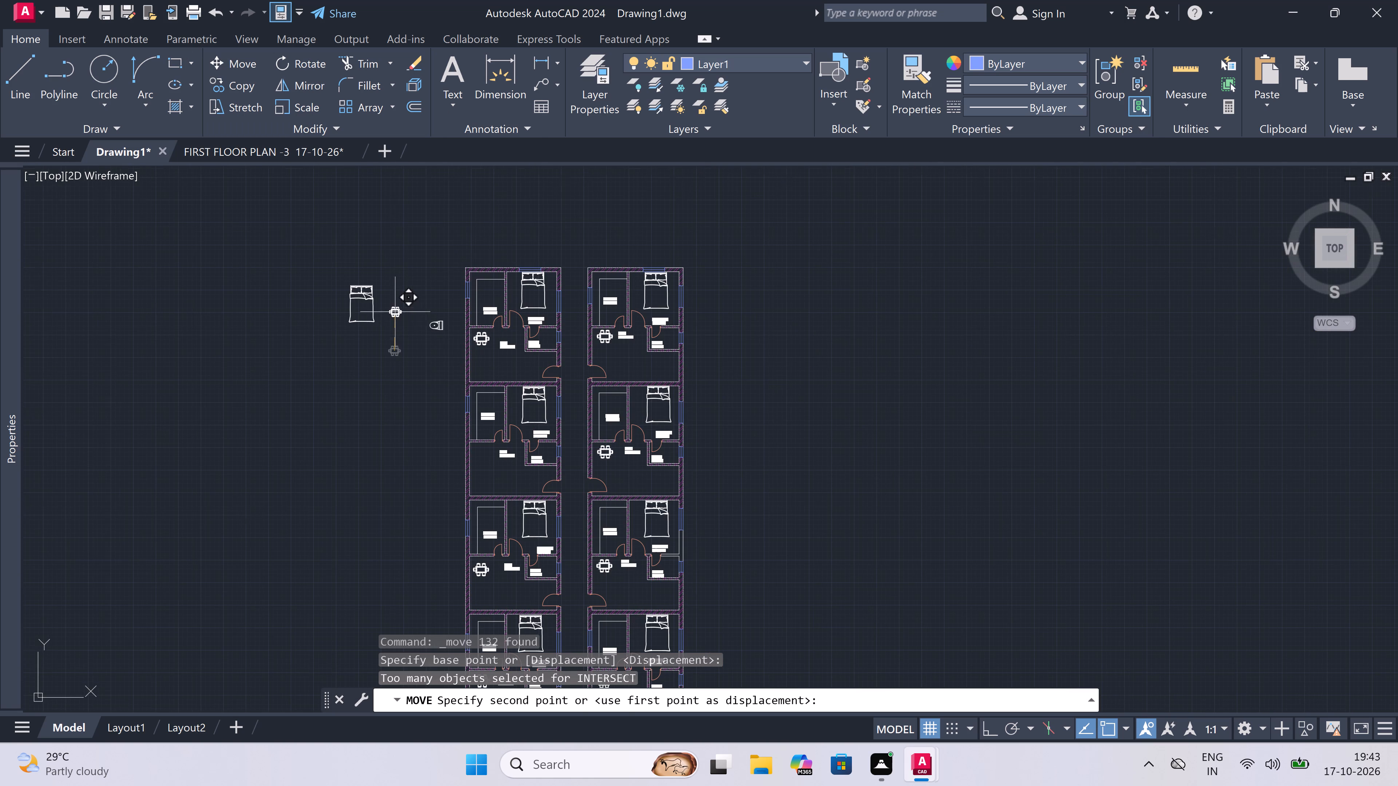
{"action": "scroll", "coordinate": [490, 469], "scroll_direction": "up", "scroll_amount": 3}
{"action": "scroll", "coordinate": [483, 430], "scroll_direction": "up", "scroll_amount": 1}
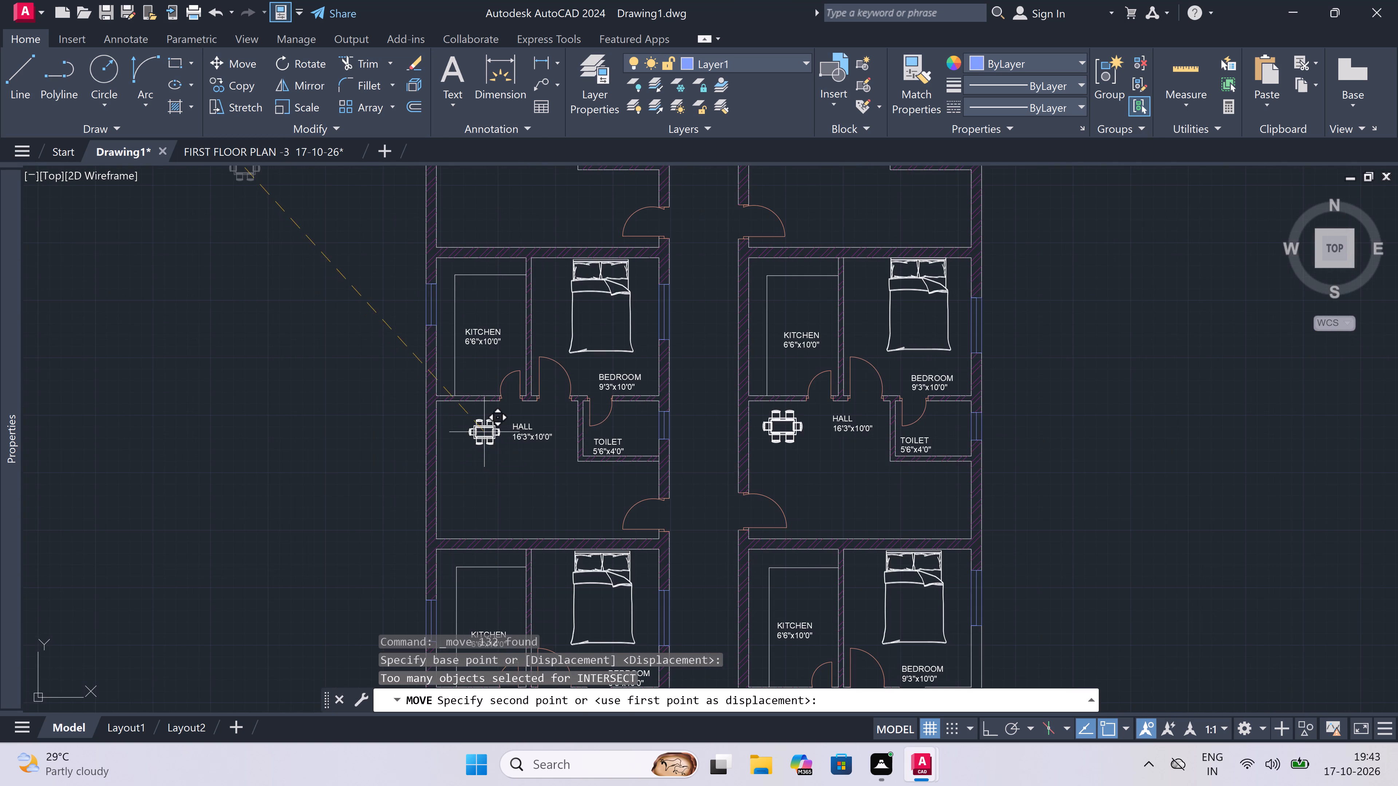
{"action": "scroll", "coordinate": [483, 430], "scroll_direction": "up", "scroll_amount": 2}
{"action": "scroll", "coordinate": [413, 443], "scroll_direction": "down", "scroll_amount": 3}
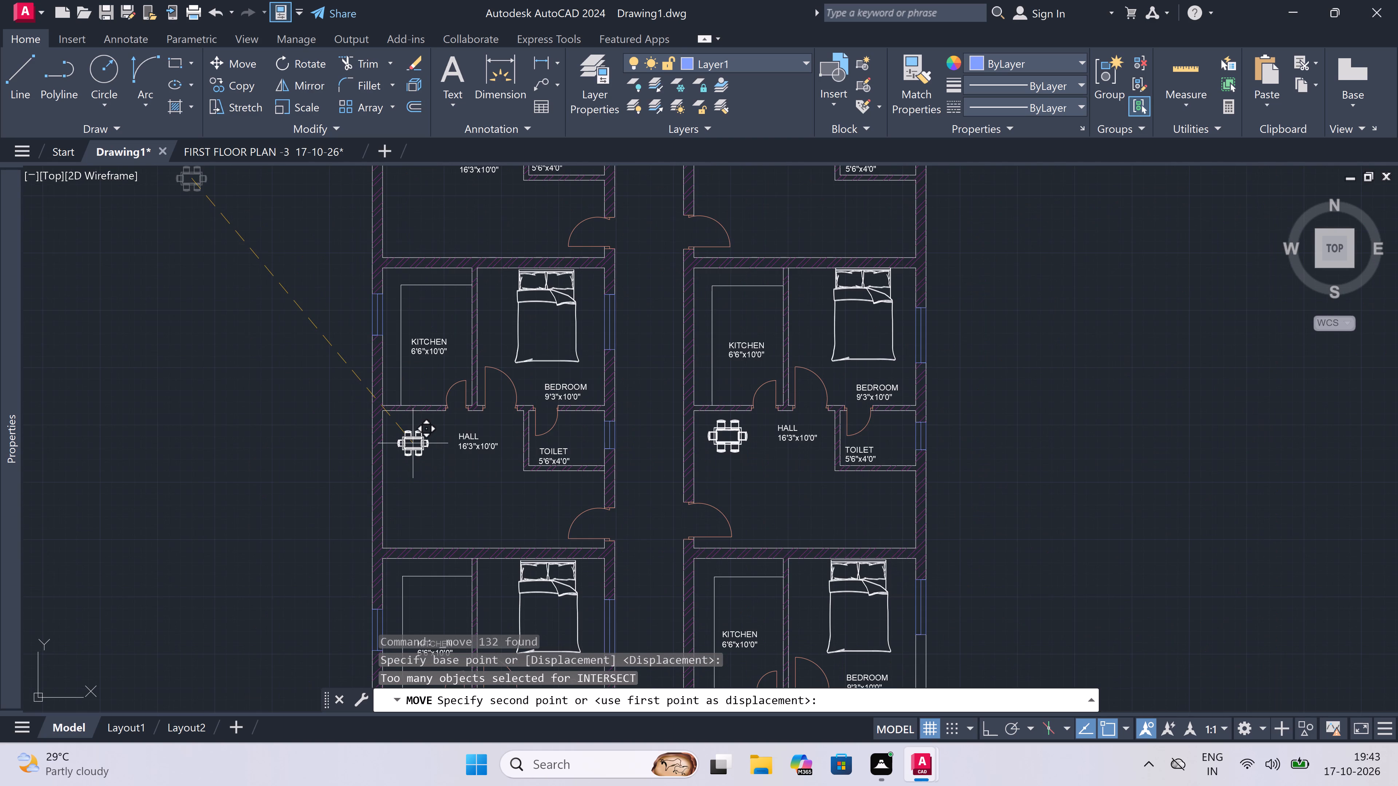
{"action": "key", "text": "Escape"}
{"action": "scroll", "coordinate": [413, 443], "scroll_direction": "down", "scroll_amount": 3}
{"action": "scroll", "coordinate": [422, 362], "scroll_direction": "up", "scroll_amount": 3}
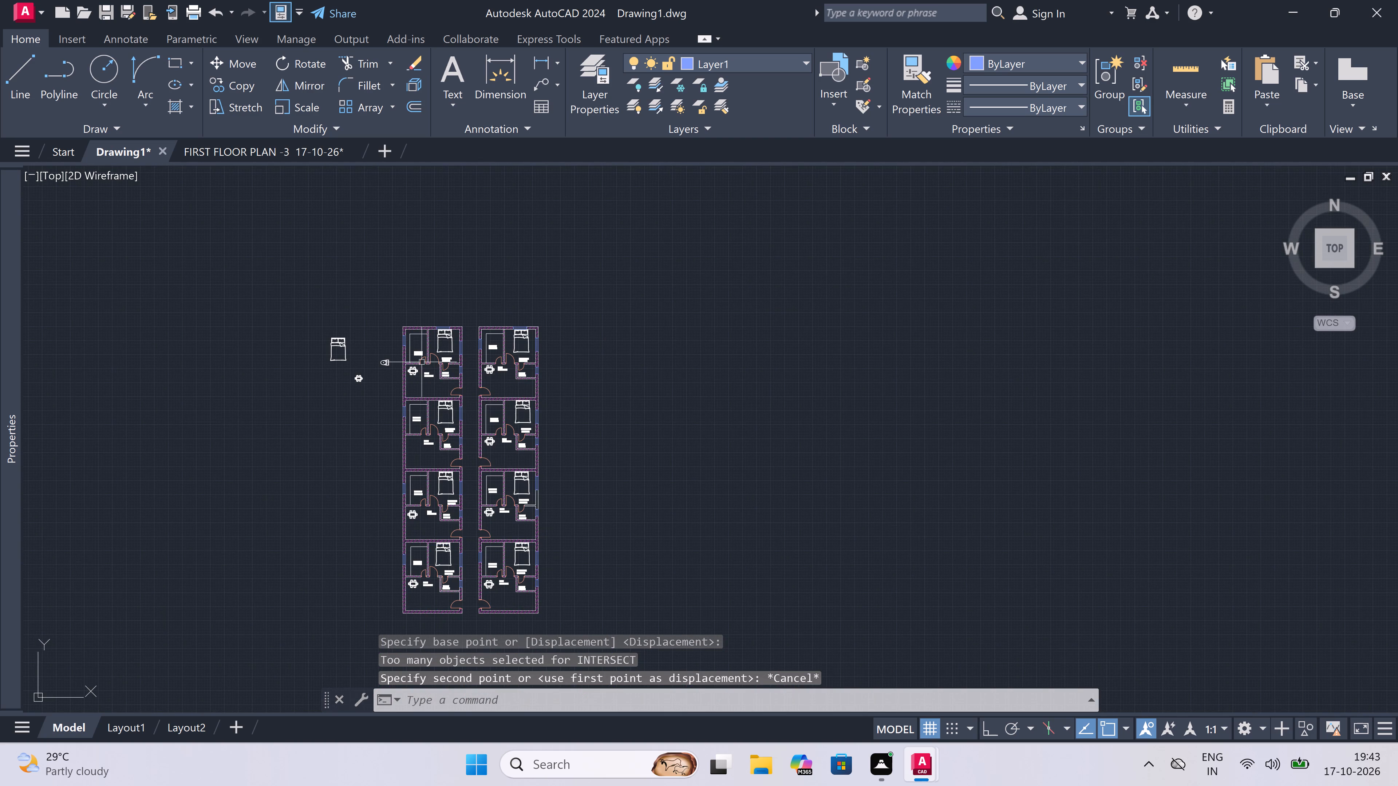
Copy the dining table from the top west hall into the second-row west hall, west of its HALL label.
{"action": "scroll", "coordinate": [422, 362], "scroll_direction": "up", "scroll_amount": 2}
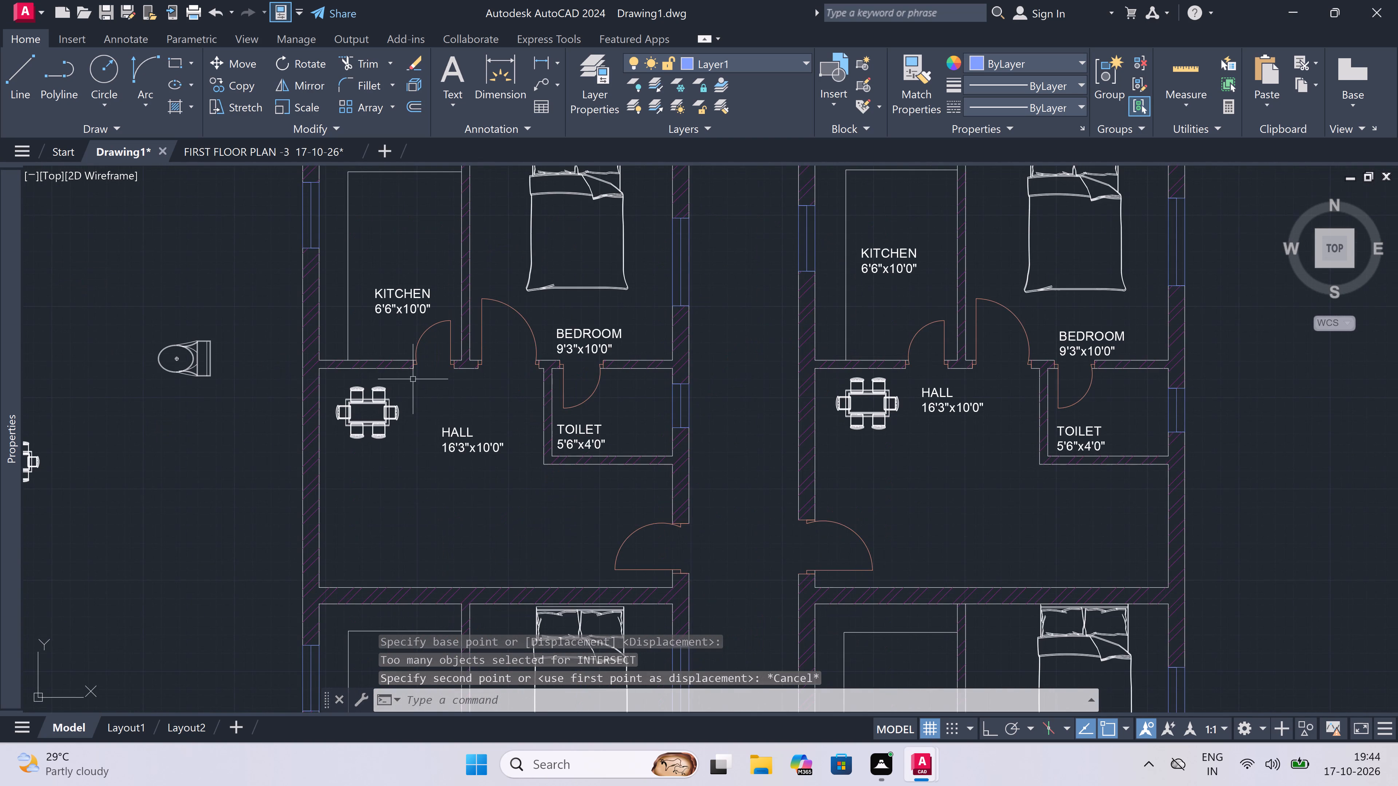
{"action": "scroll", "coordinate": [405, 388], "scroll_direction": "up", "scroll_amount": 2}
{"action": "double_click", "coordinate": [407, 378]}
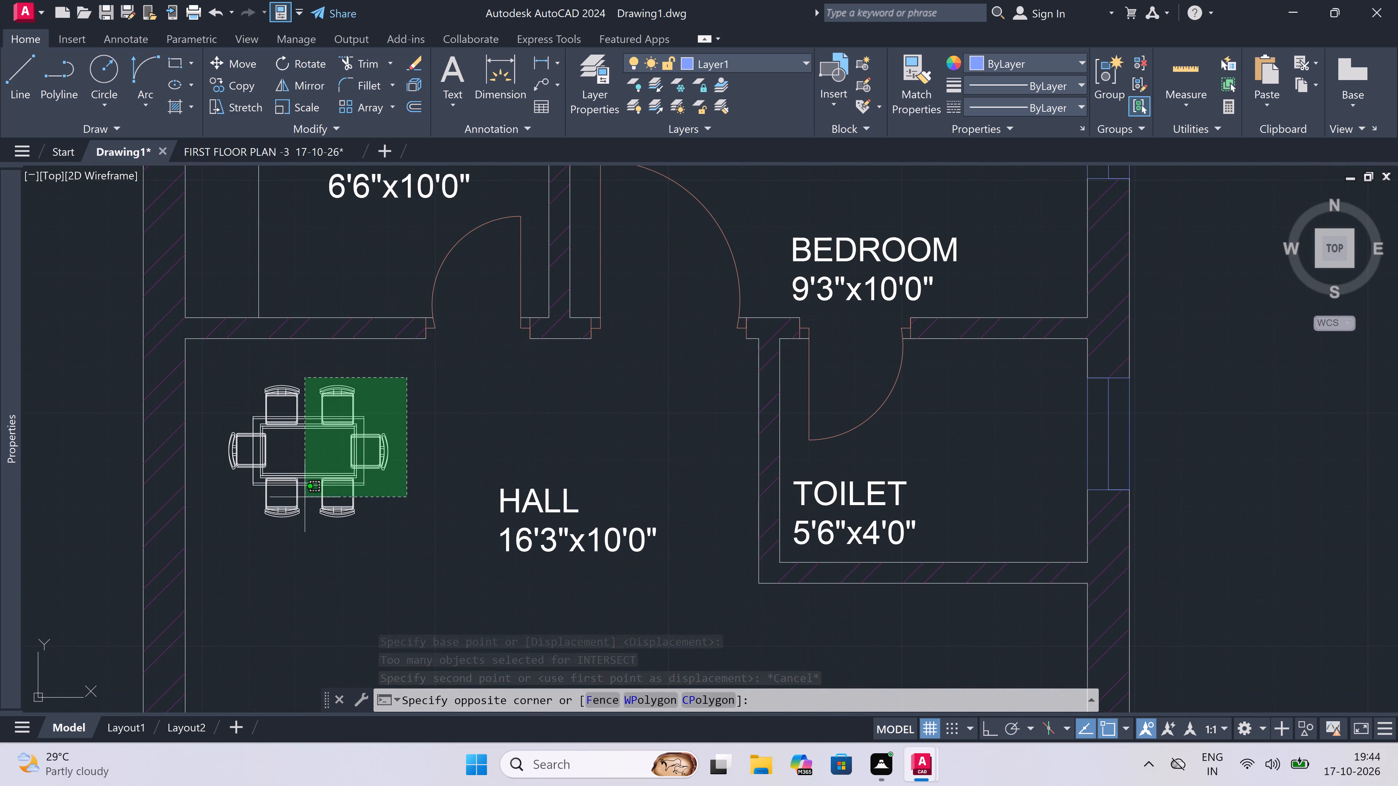
{"action": "left_click", "coordinate": [227, 523]}
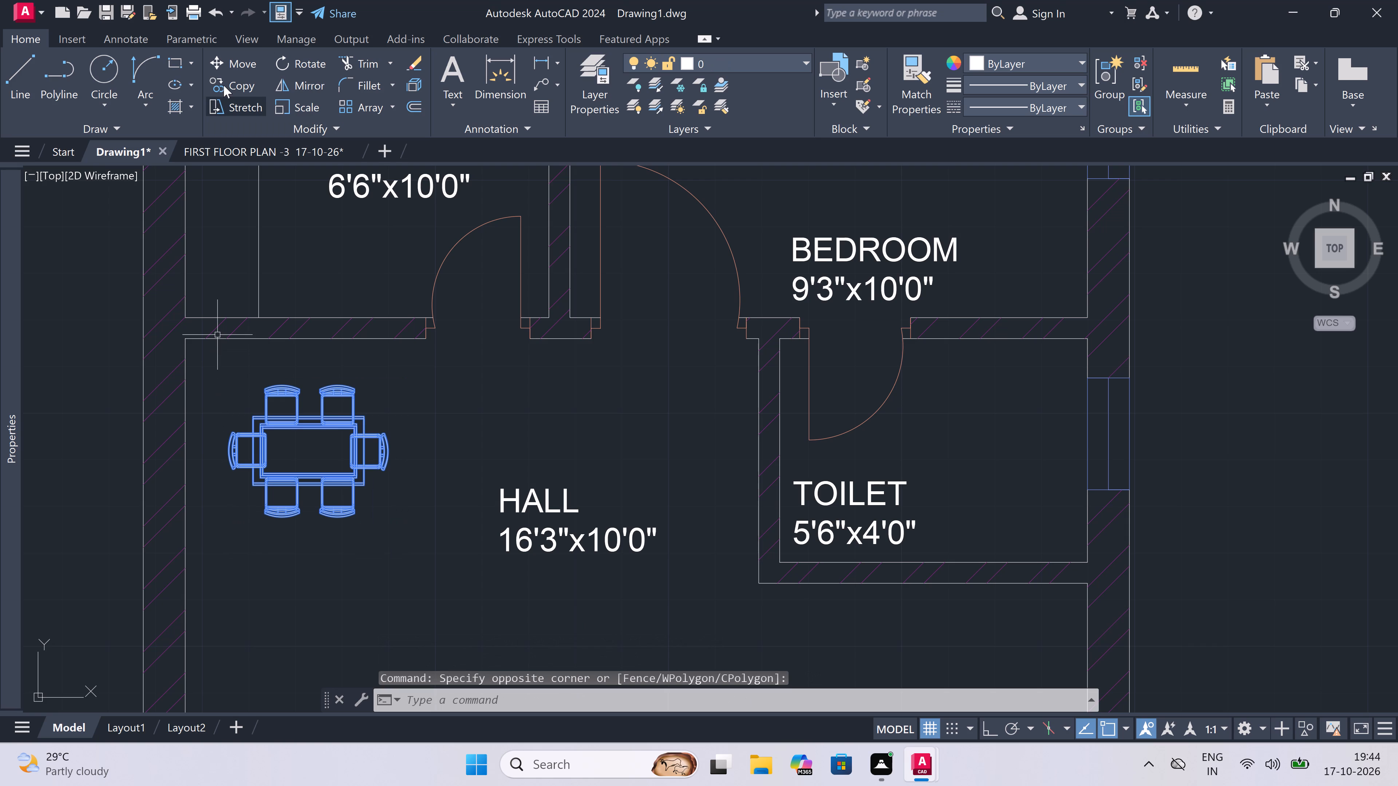
{"action": "left_click", "coordinate": [236, 81]}
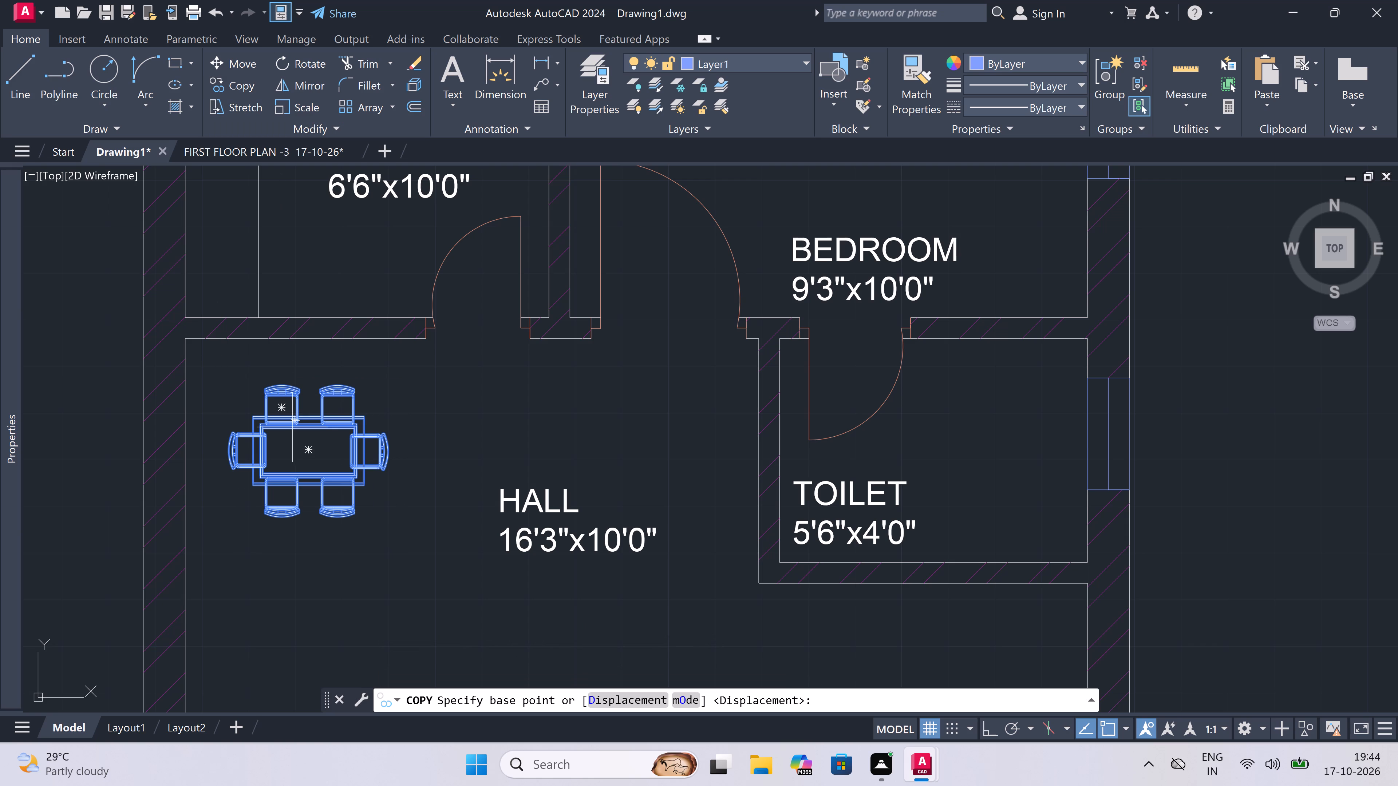
{"action": "double_click", "coordinate": [301, 445]}
{"action": "scroll", "coordinate": [404, 373], "scroll_direction": "down", "scroll_amount": 5}
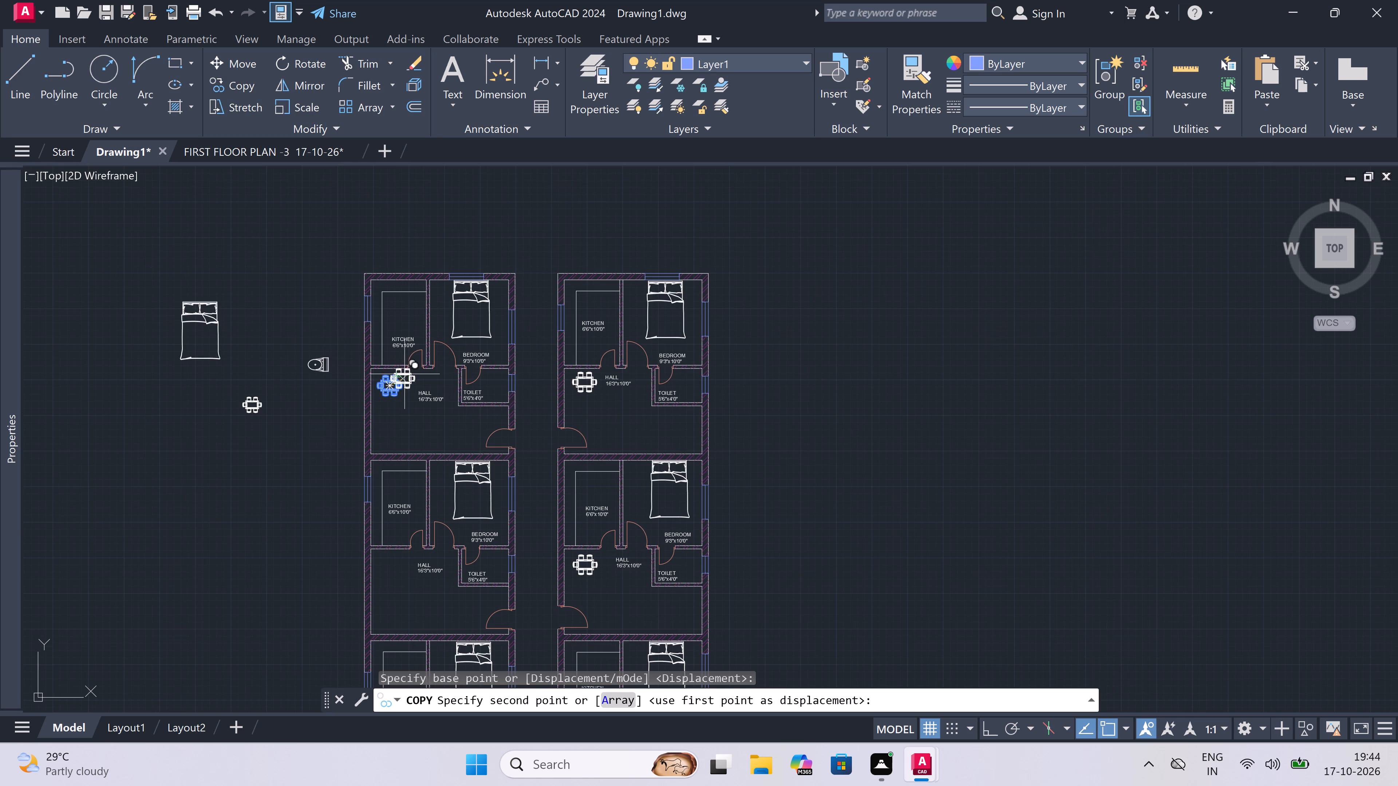
{"action": "scroll", "coordinate": [385, 566], "scroll_direction": "up", "scroll_amount": 4}
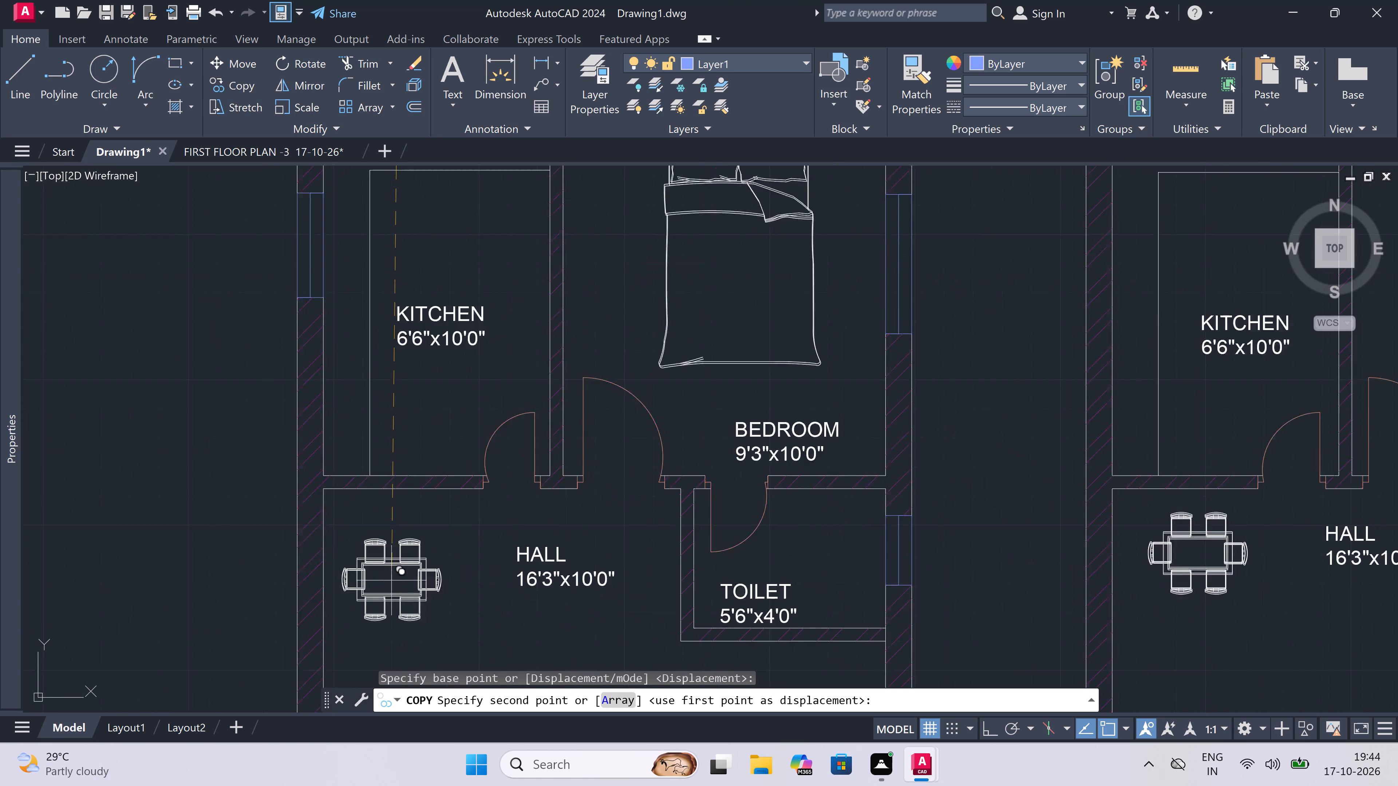
{"action": "left_click", "coordinate": [395, 556]}
{"action": "scroll", "coordinate": [485, 400], "scroll_direction": "down", "scroll_amount": 6}
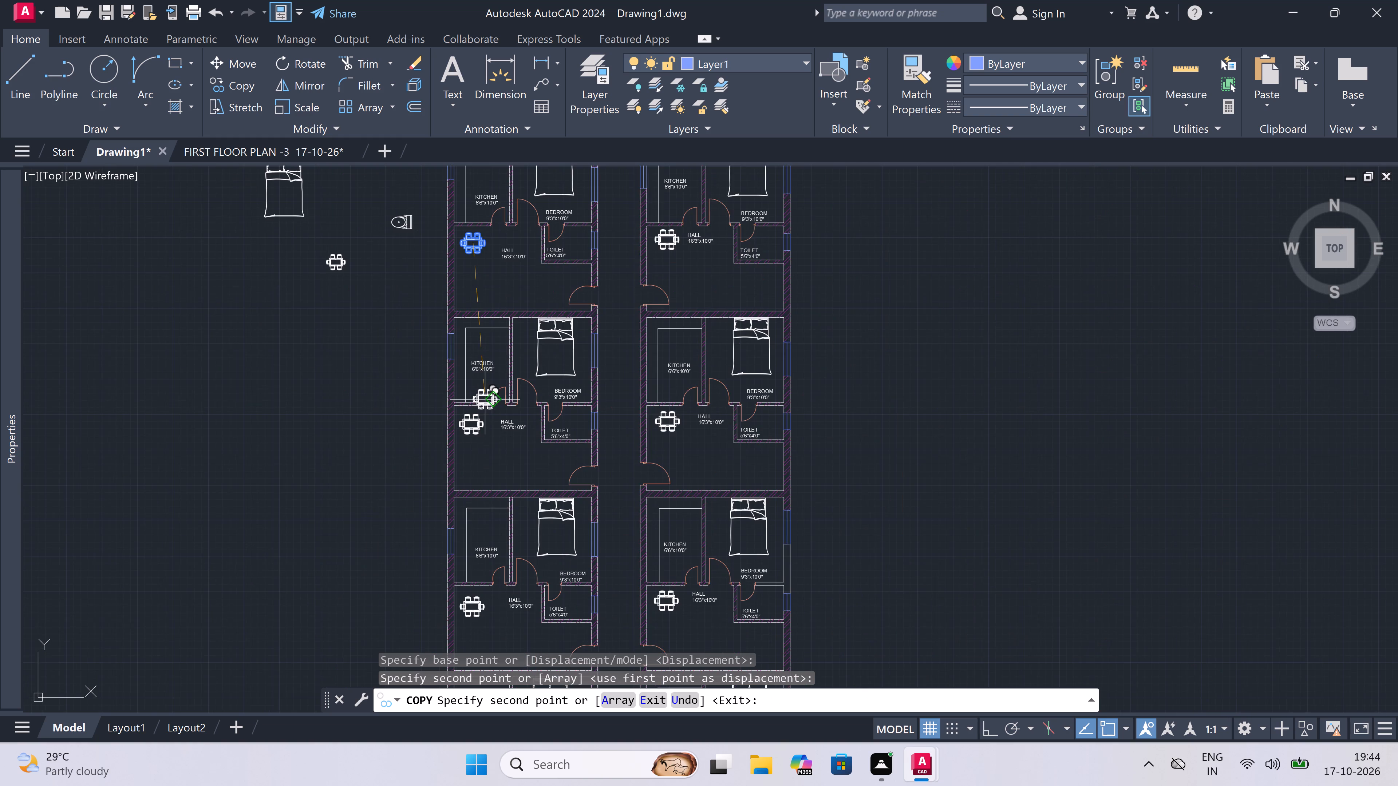
{"action": "scroll", "coordinate": [485, 400], "scroll_direction": "down", "scroll_amount": 1}
{"action": "key", "text": "Escape"}
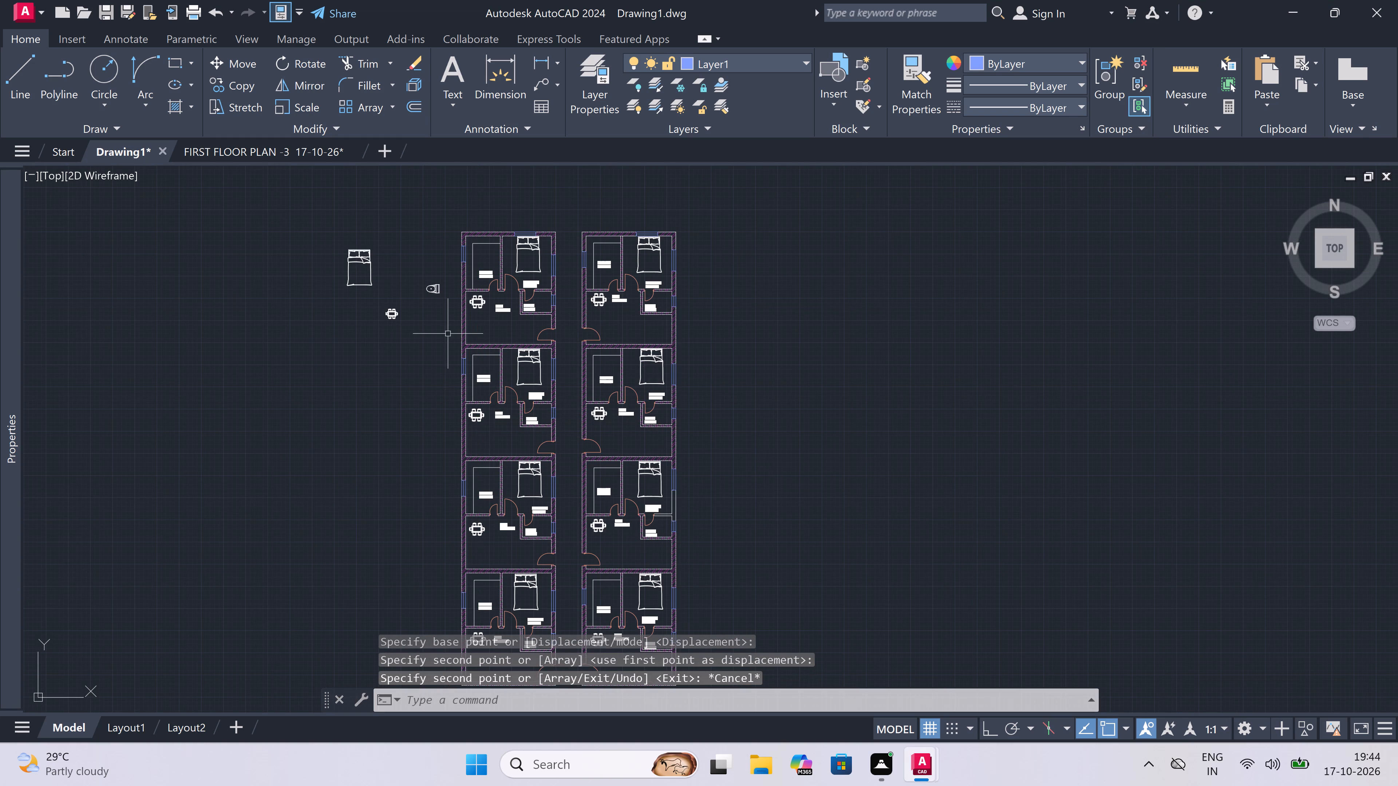
Copy the loose WC from outside the plans into the top west toilet, backing onto the window in its east wall.
{"action": "scroll", "coordinate": [419, 249], "scroll_direction": "up", "scroll_amount": 2}
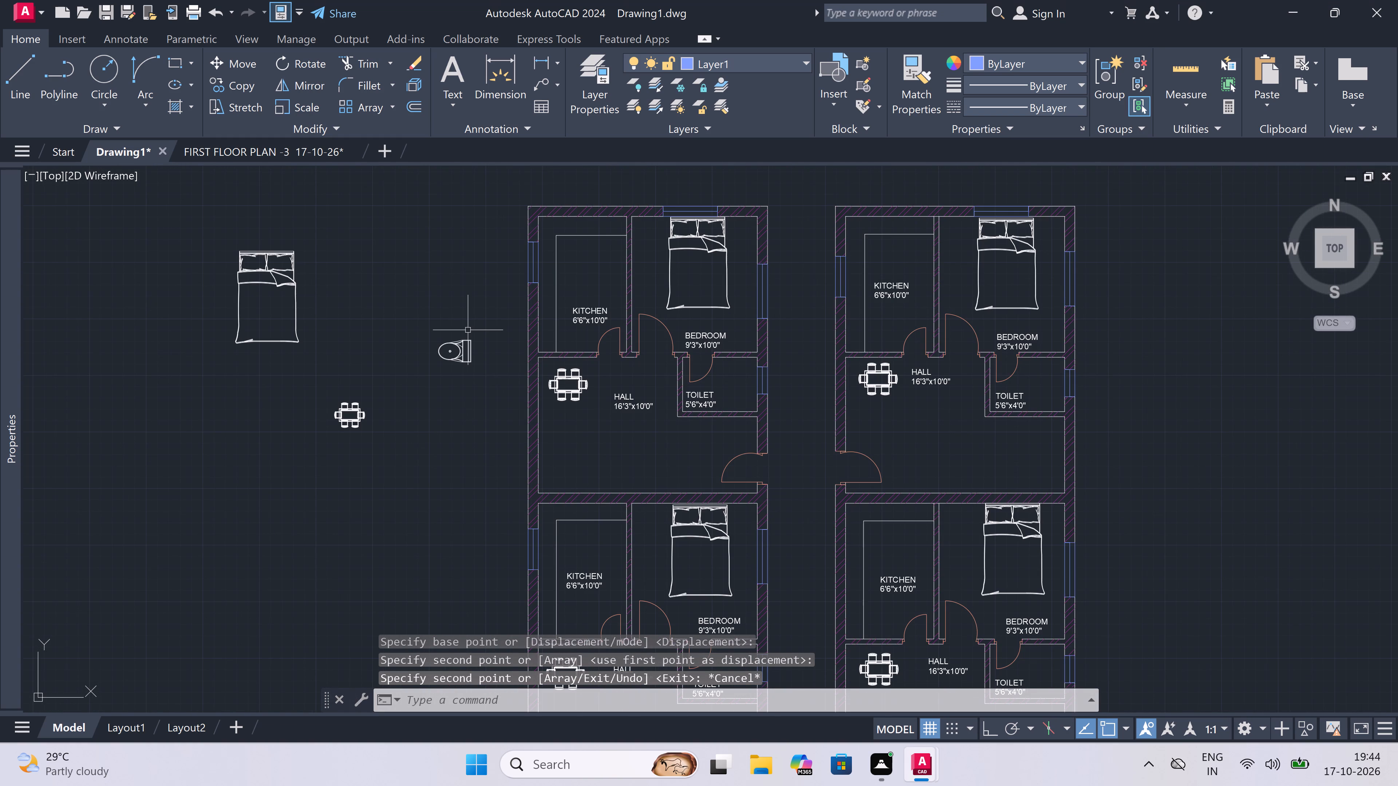
{"action": "scroll", "coordinate": [468, 330], "scroll_direction": "up", "scroll_amount": 1}
{"action": "scroll", "coordinate": [473, 329], "scroll_direction": "down", "scroll_amount": 2}
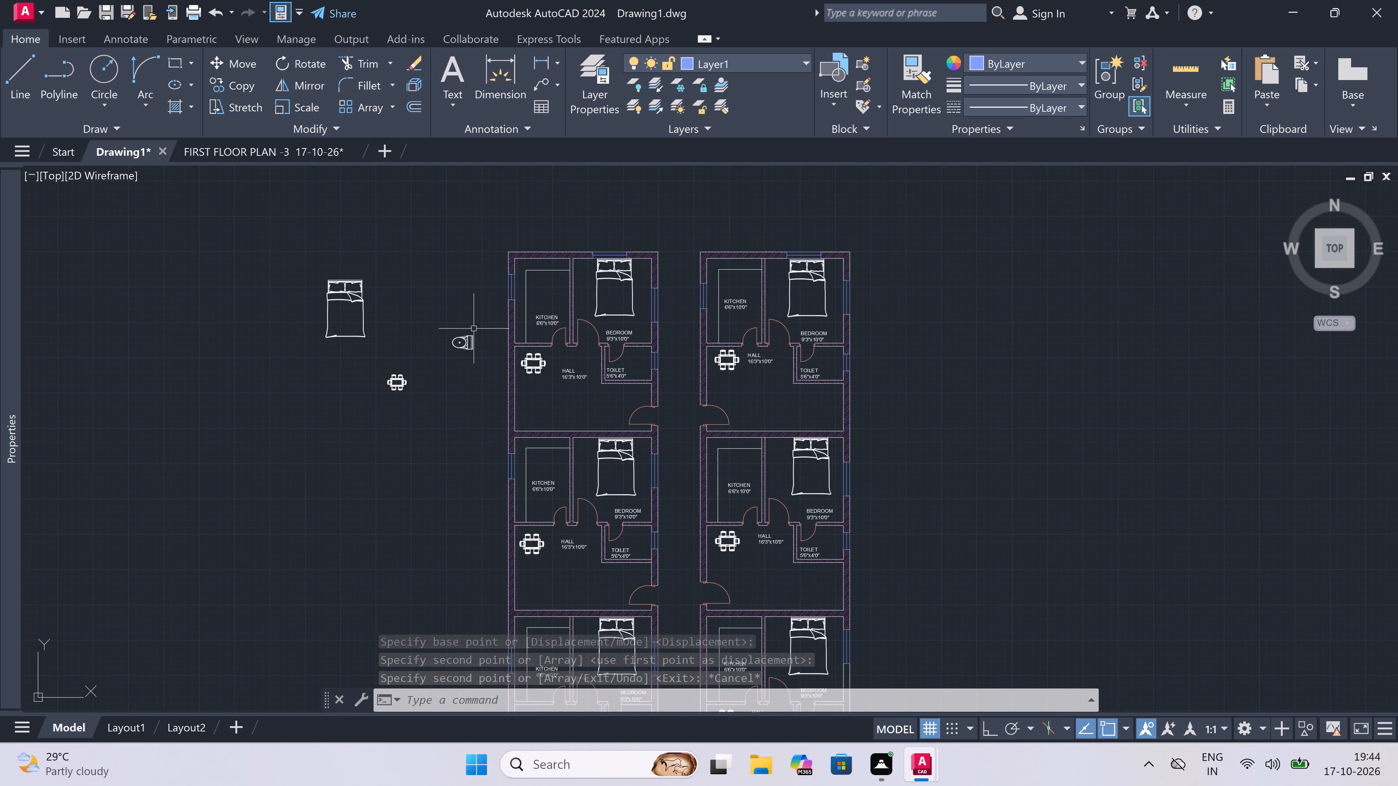
{"action": "scroll", "coordinate": [474, 329], "scroll_direction": "up", "scroll_amount": 3}
{"action": "left_click", "coordinate": [476, 329]}
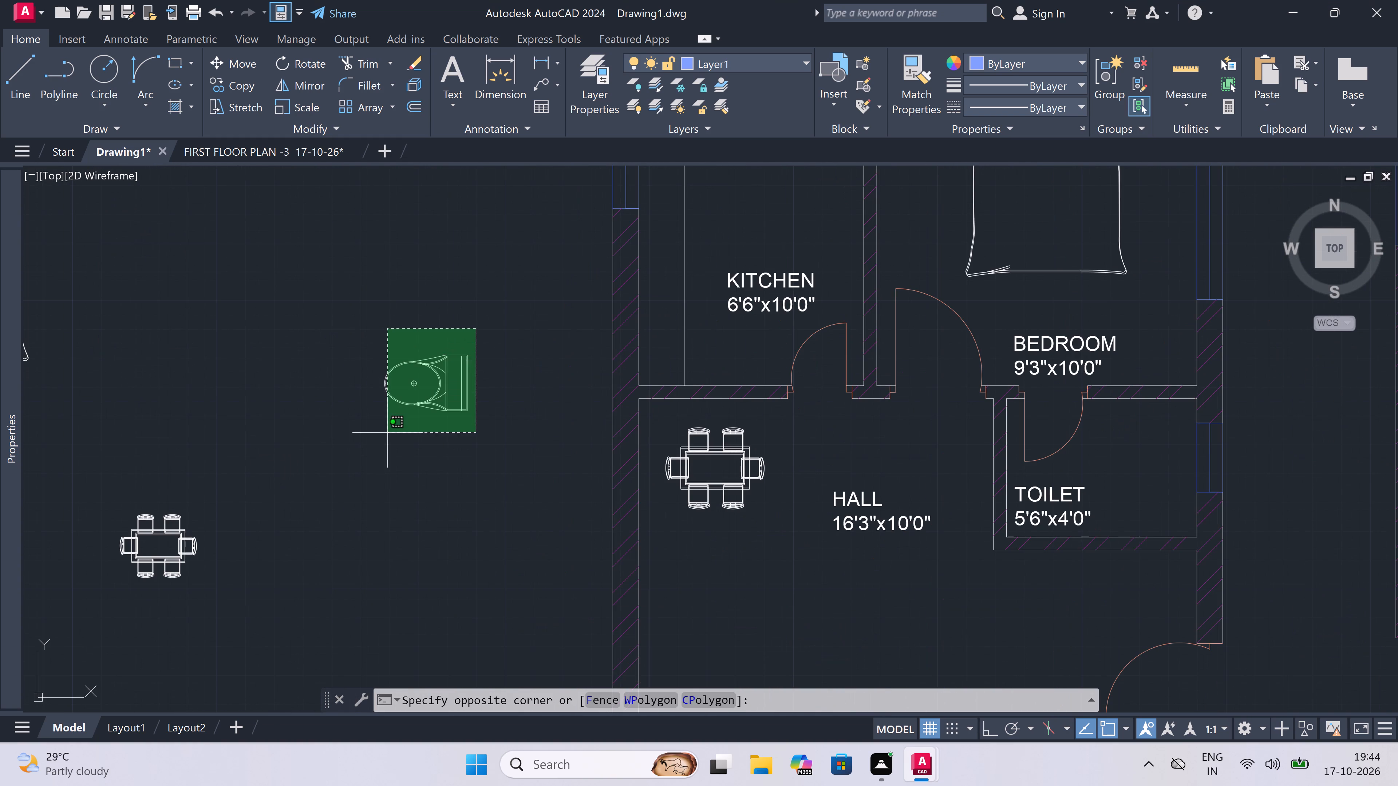
{"action": "left_click", "coordinate": [372, 449]}
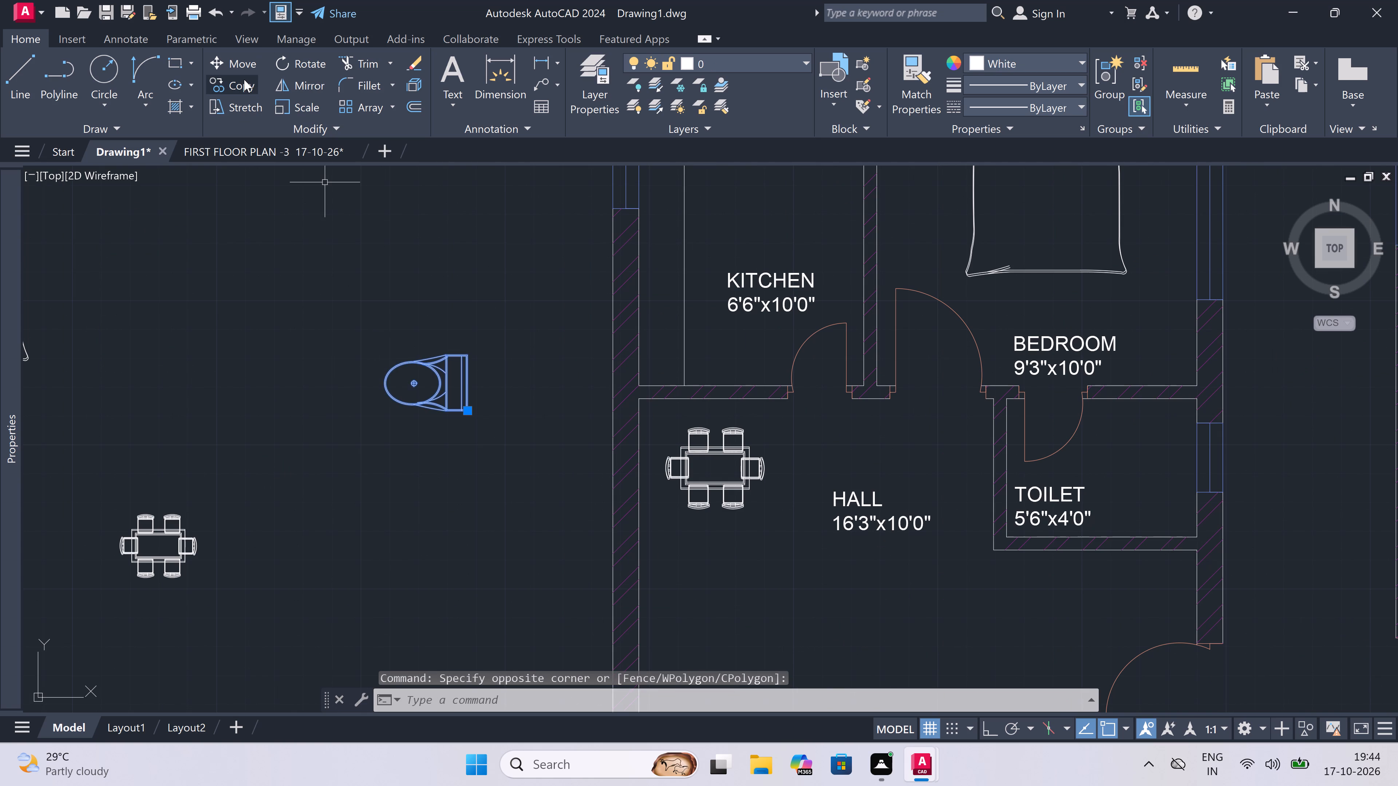
{"action": "left_click", "coordinate": [244, 79]}
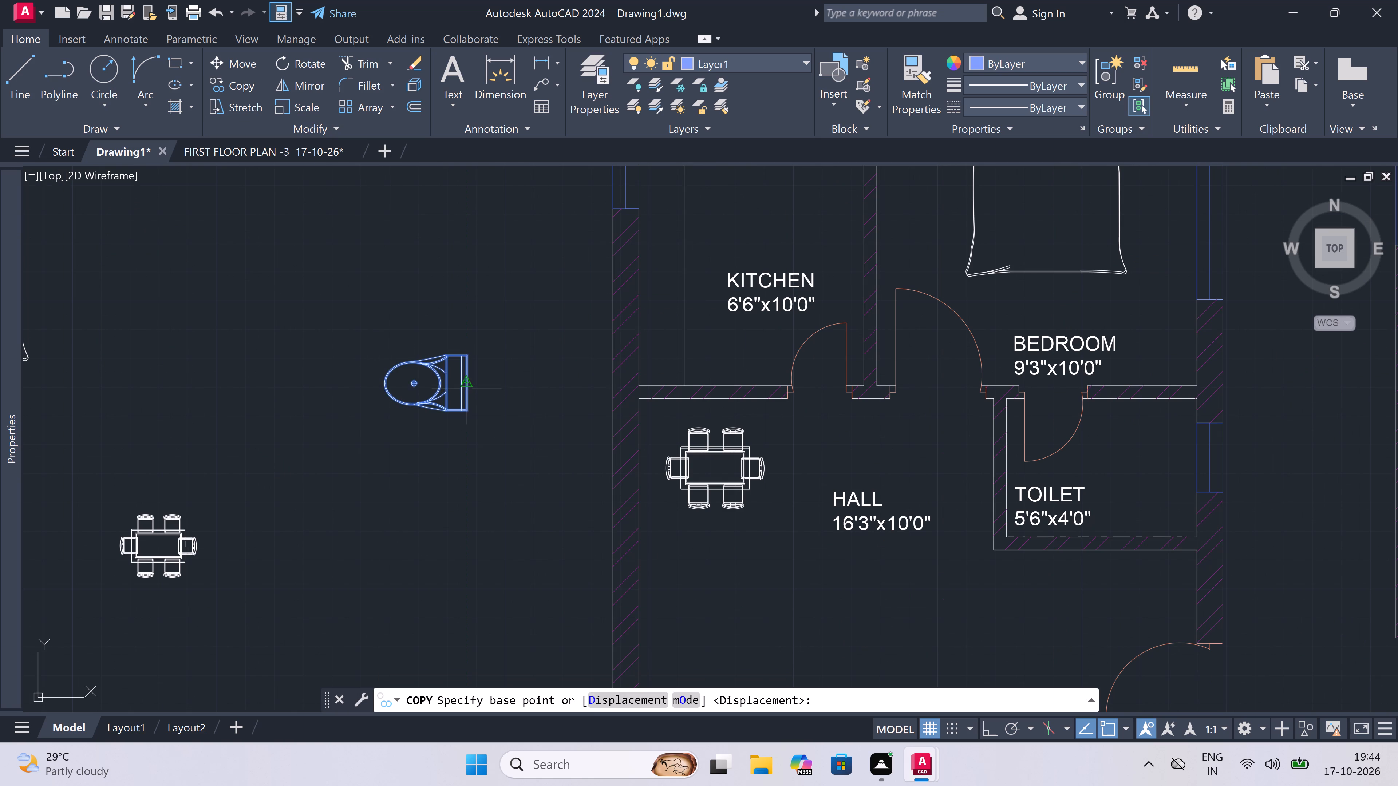
{"action": "left_click", "coordinate": [466, 387]}
{"action": "scroll", "coordinate": [346, 405], "scroll_direction": "down", "scroll_amount": 4}
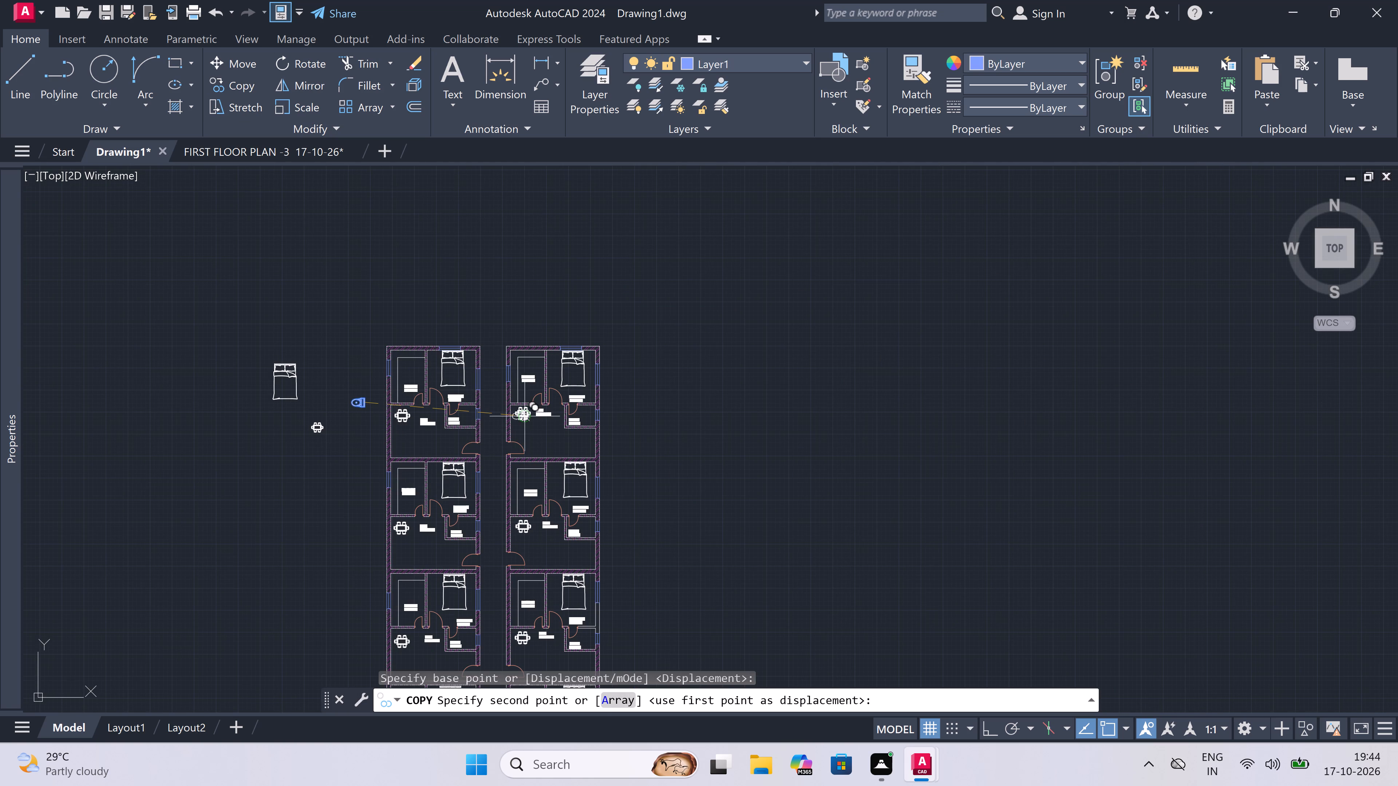
{"action": "scroll", "coordinate": [521, 414], "scroll_direction": "up", "scroll_amount": 2}
{"action": "scroll", "coordinate": [395, 403], "scroll_direction": "up", "scroll_amount": 3}
{"action": "scroll", "coordinate": [429, 427], "scroll_direction": "up", "scroll_amount": 2}
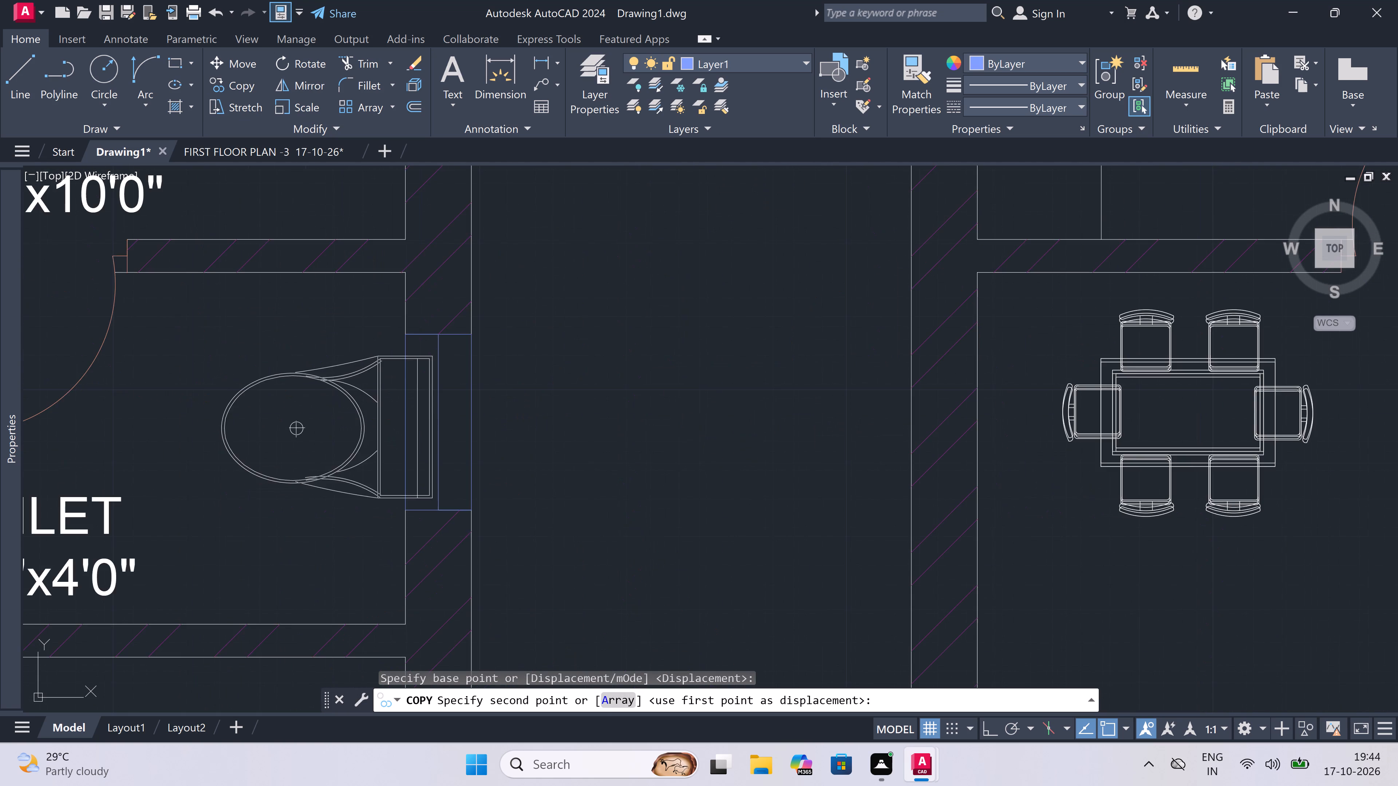
{"action": "scroll", "coordinate": [404, 432], "scroll_direction": "up", "scroll_amount": 4}
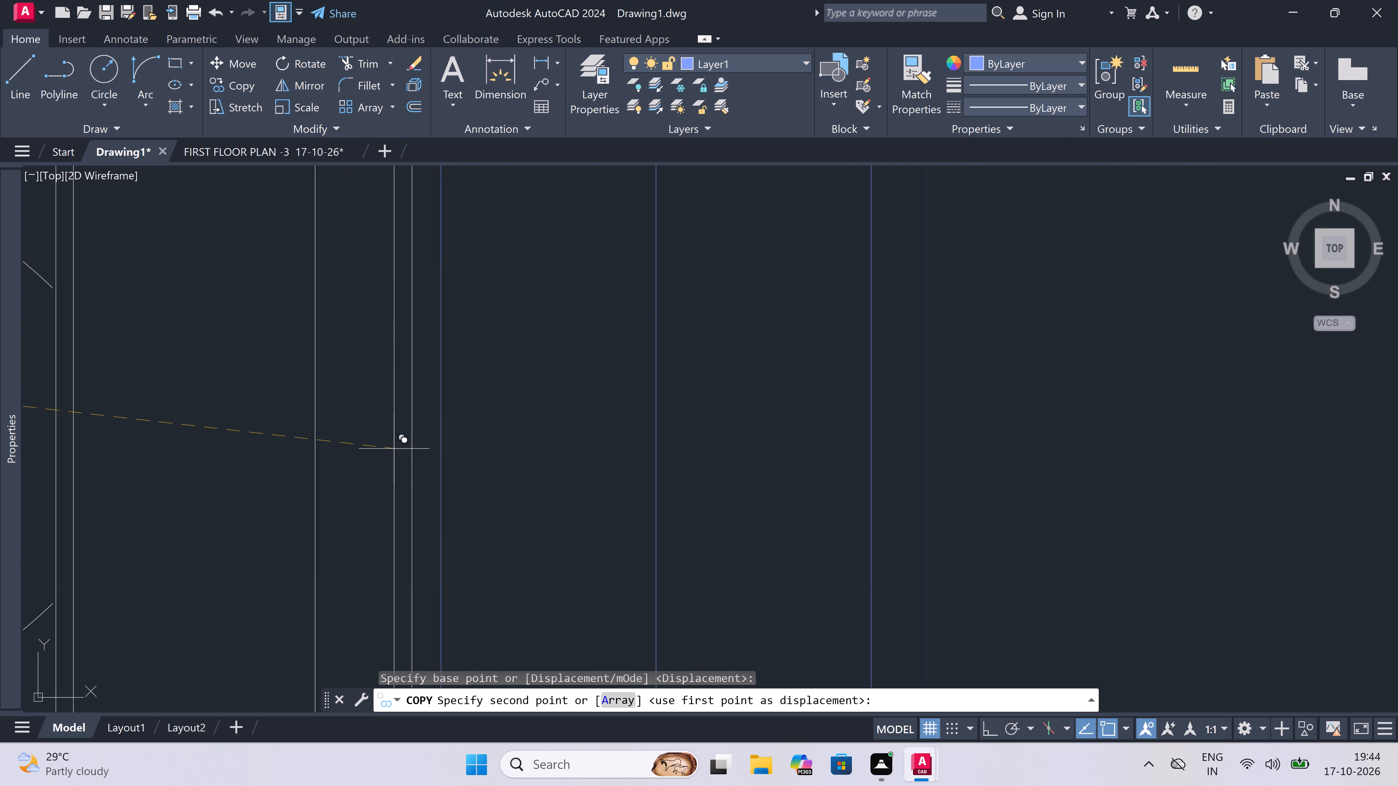
{"action": "double_click", "coordinate": [394, 449]}
Place another copy of the WC in the top east toilet, with its tank against the east wall's window.
{"action": "scroll", "coordinate": [384, 397], "scroll_direction": "down", "scroll_amount": 12}
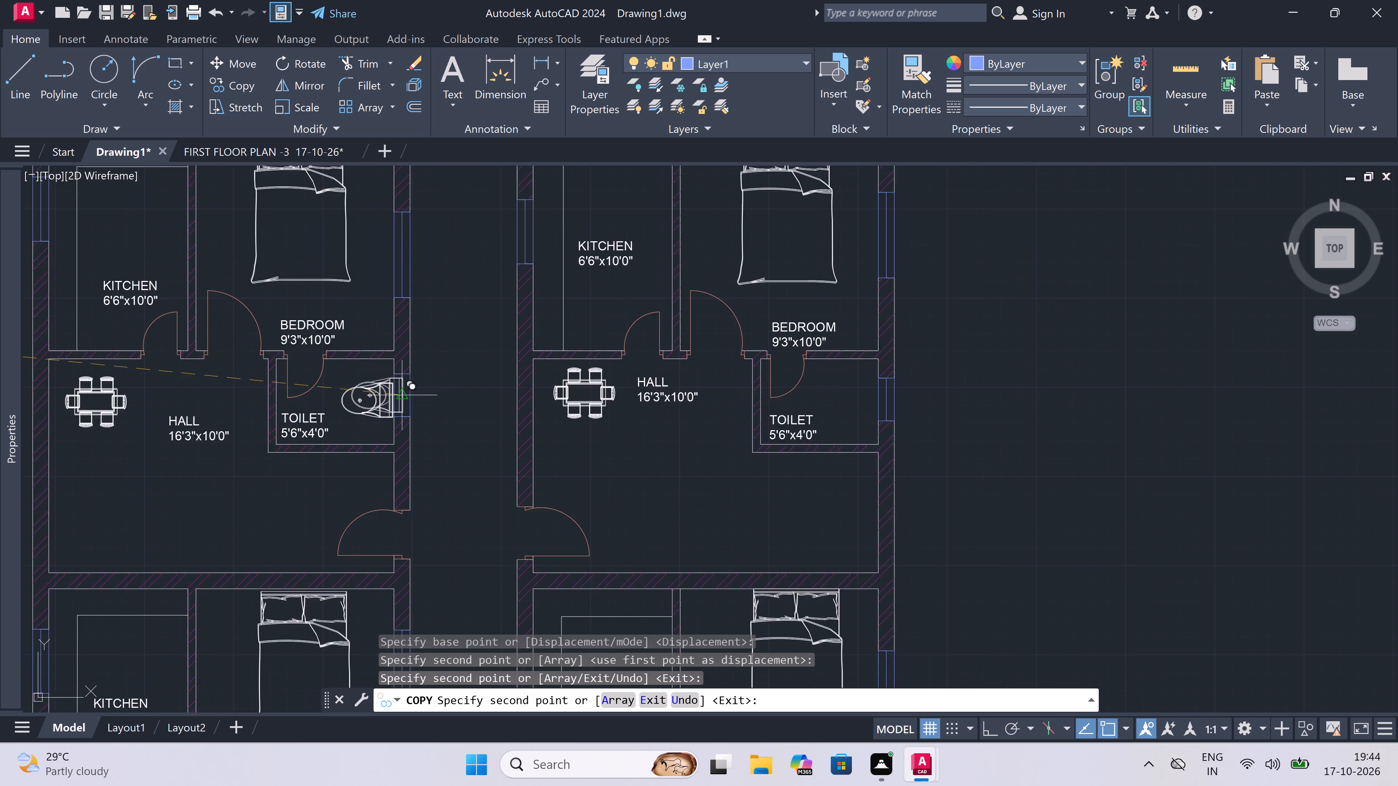
{"action": "scroll", "coordinate": [719, 406], "scroll_direction": "up", "scroll_amount": 3}
{"action": "scroll", "coordinate": [640, 360], "scroll_direction": "up", "scroll_amount": 3}
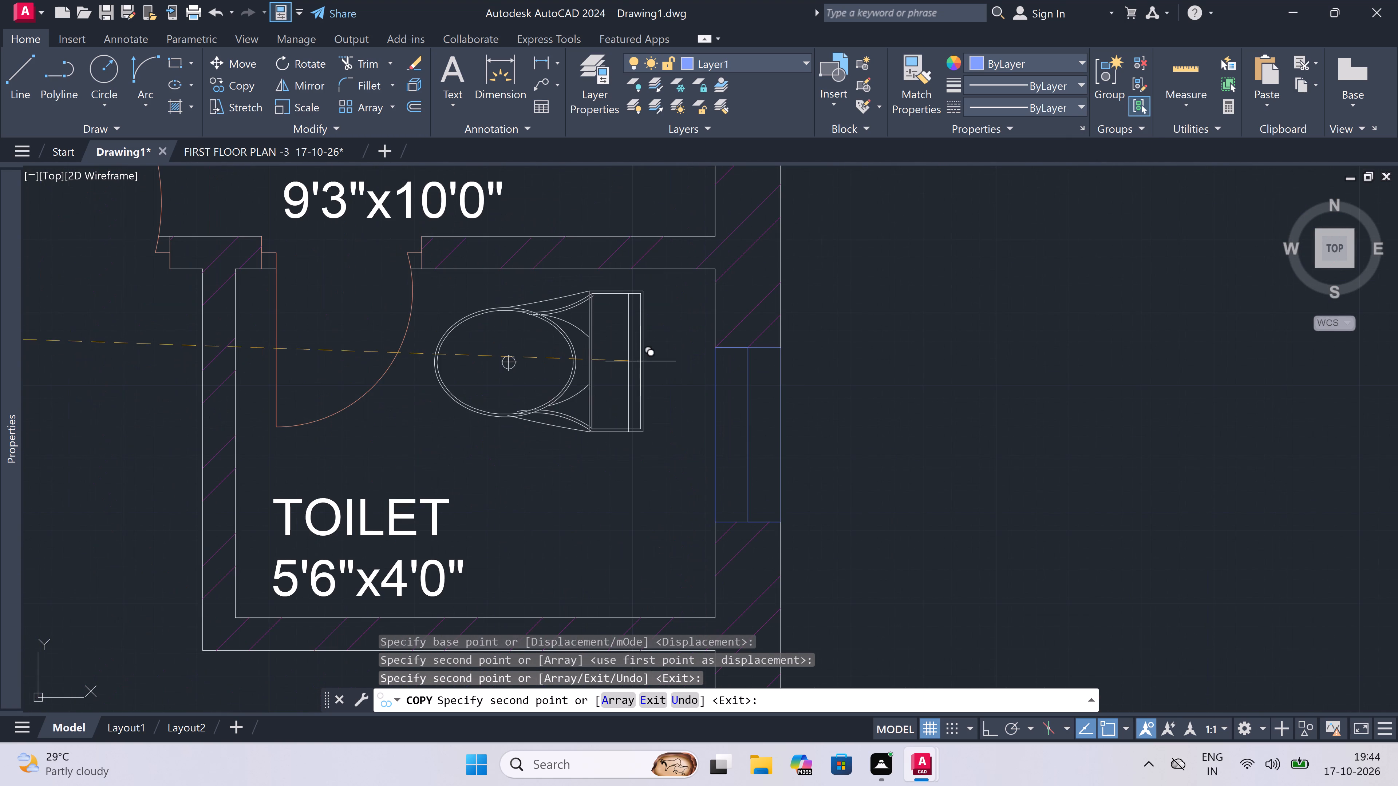
{"action": "scroll", "coordinate": [700, 434], "scroll_direction": "up", "scroll_amount": 3}
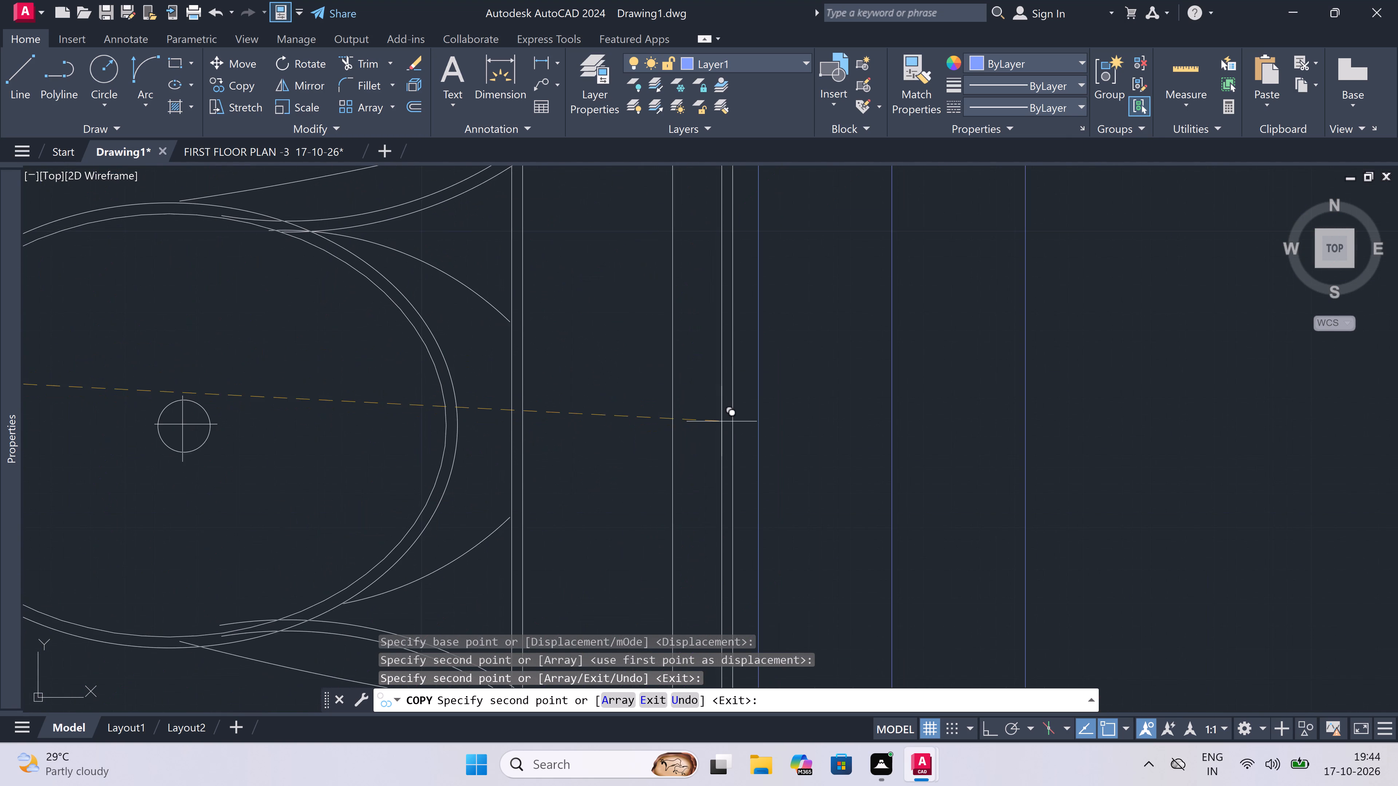
{"action": "left_click", "coordinate": [726, 420]}
Place another copy of the WC in the second-row east toilet, with its tank beside the east wall's window.
{"action": "scroll", "coordinate": [561, 373], "scroll_direction": "down", "scroll_amount": 10}
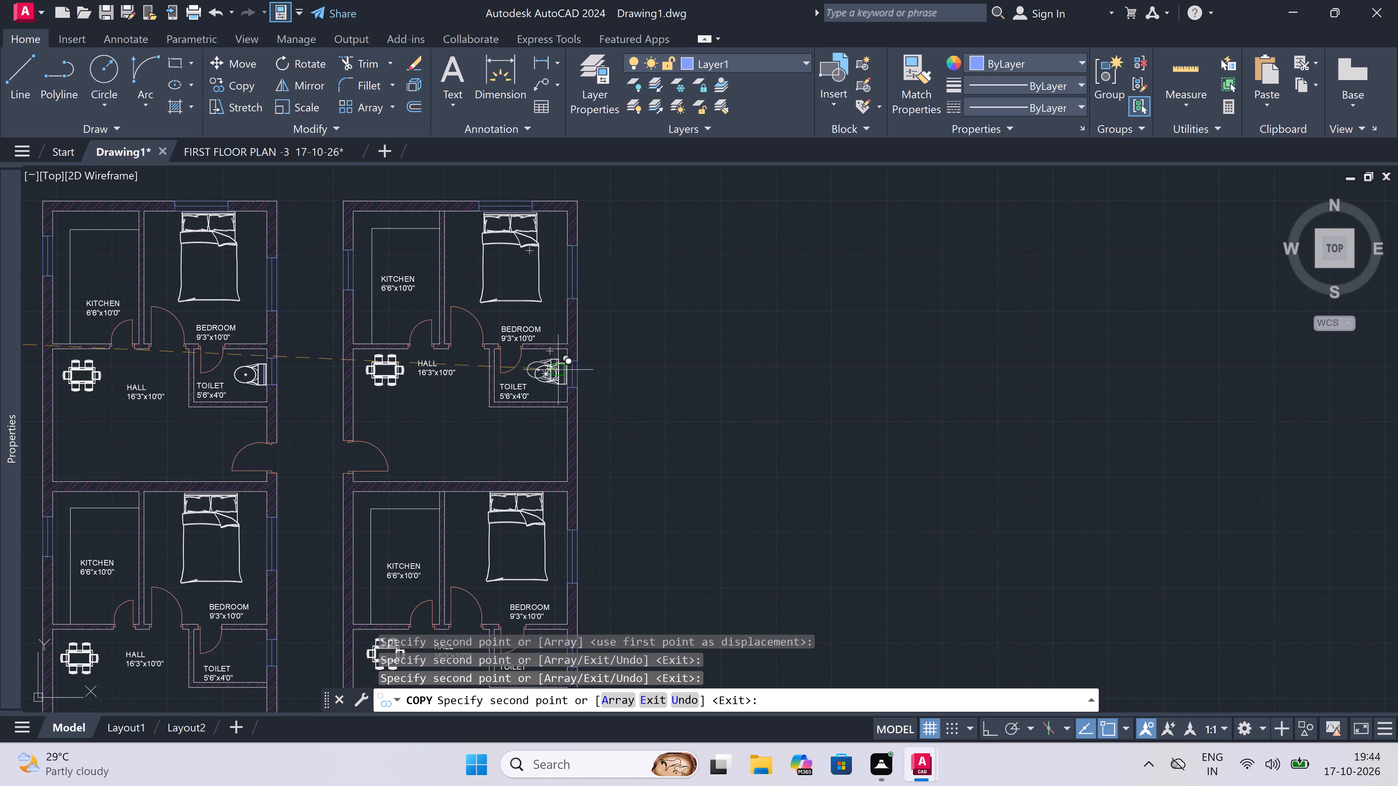
{"action": "scroll", "coordinate": [532, 467], "scroll_direction": "down", "scroll_amount": 5}
{"action": "scroll", "coordinate": [533, 508], "scroll_direction": "up", "scroll_amount": 4}
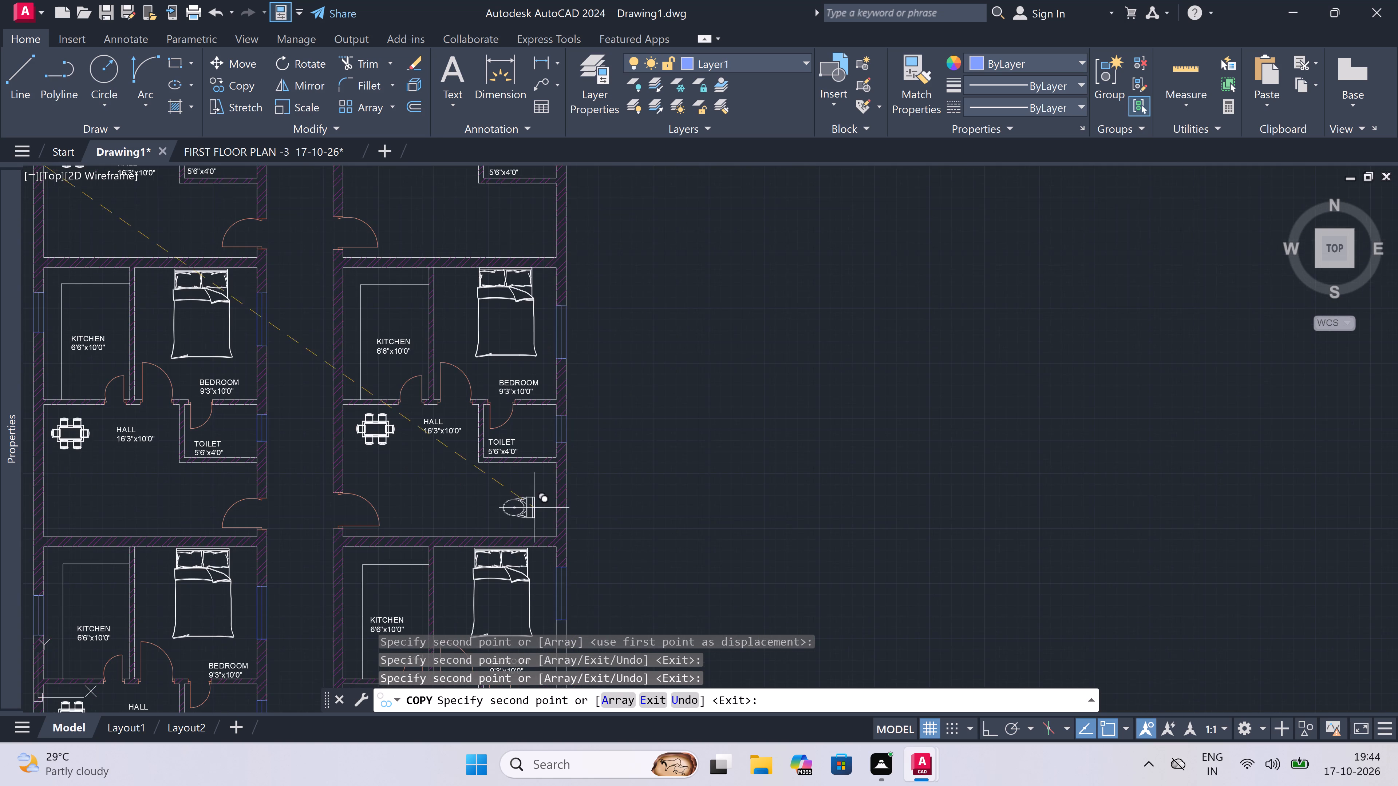
{"action": "scroll", "coordinate": [556, 435], "scroll_direction": "up", "scroll_amount": 4}
{"action": "scroll", "coordinate": [526, 384], "scroll_direction": "up", "scroll_amount": 2}
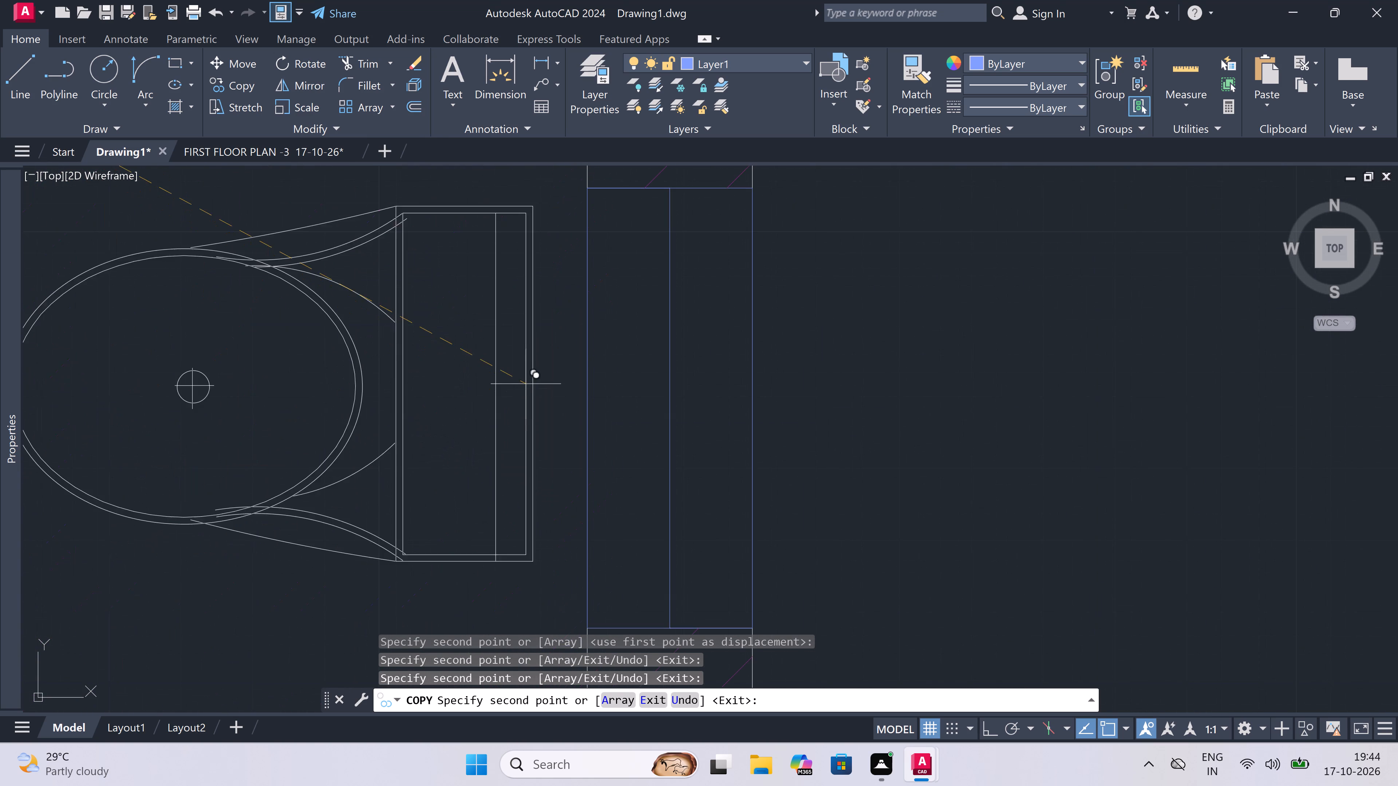
{"action": "left_click", "coordinate": [568, 417]}
Place another copy of the WC in the third-row east toilet, with its tank beside the east wall's window.
{"action": "scroll", "coordinate": [553, 345], "scroll_direction": "down", "scroll_amount": 3}
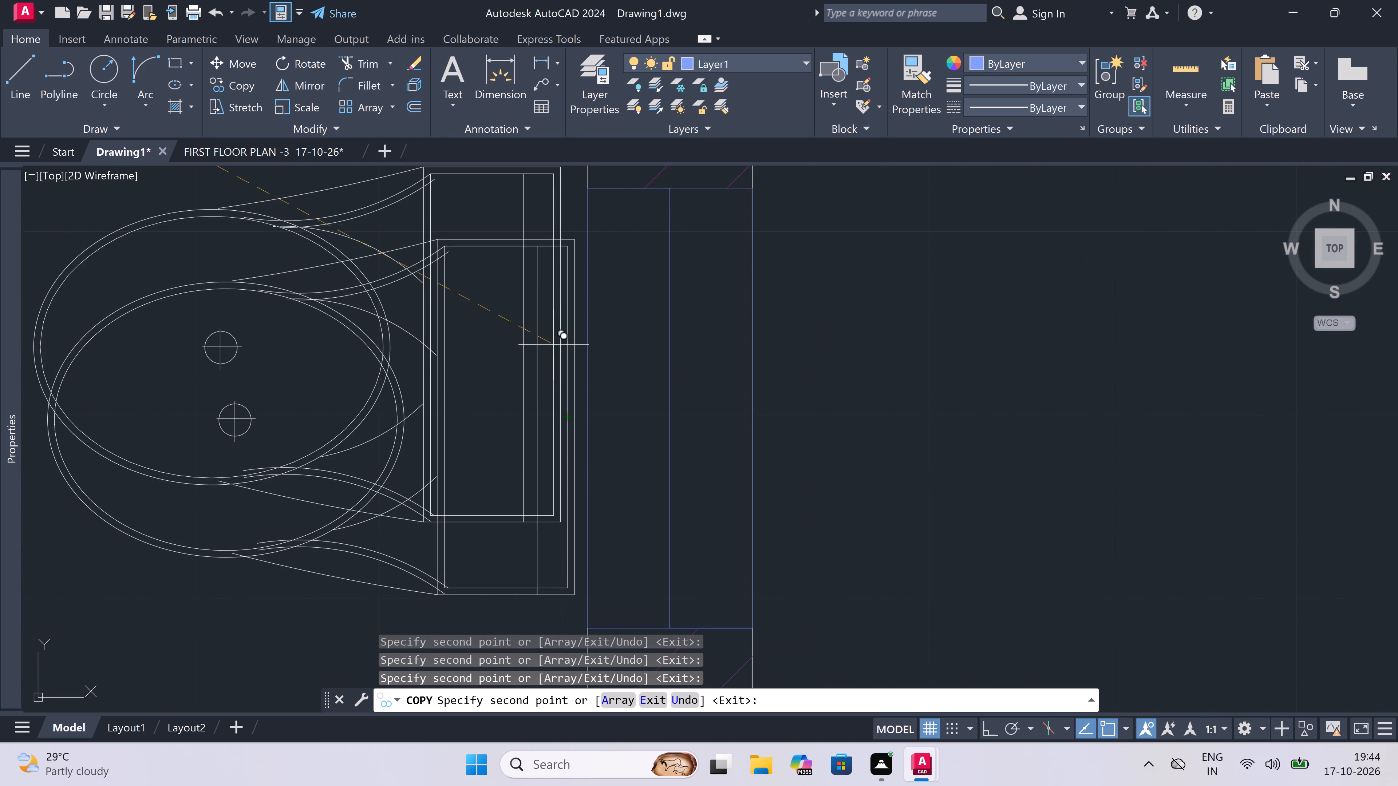
{"action": "scroll", "coordinate": [553, 345], "scroll_direction": "down", "scroll_amount": 10}
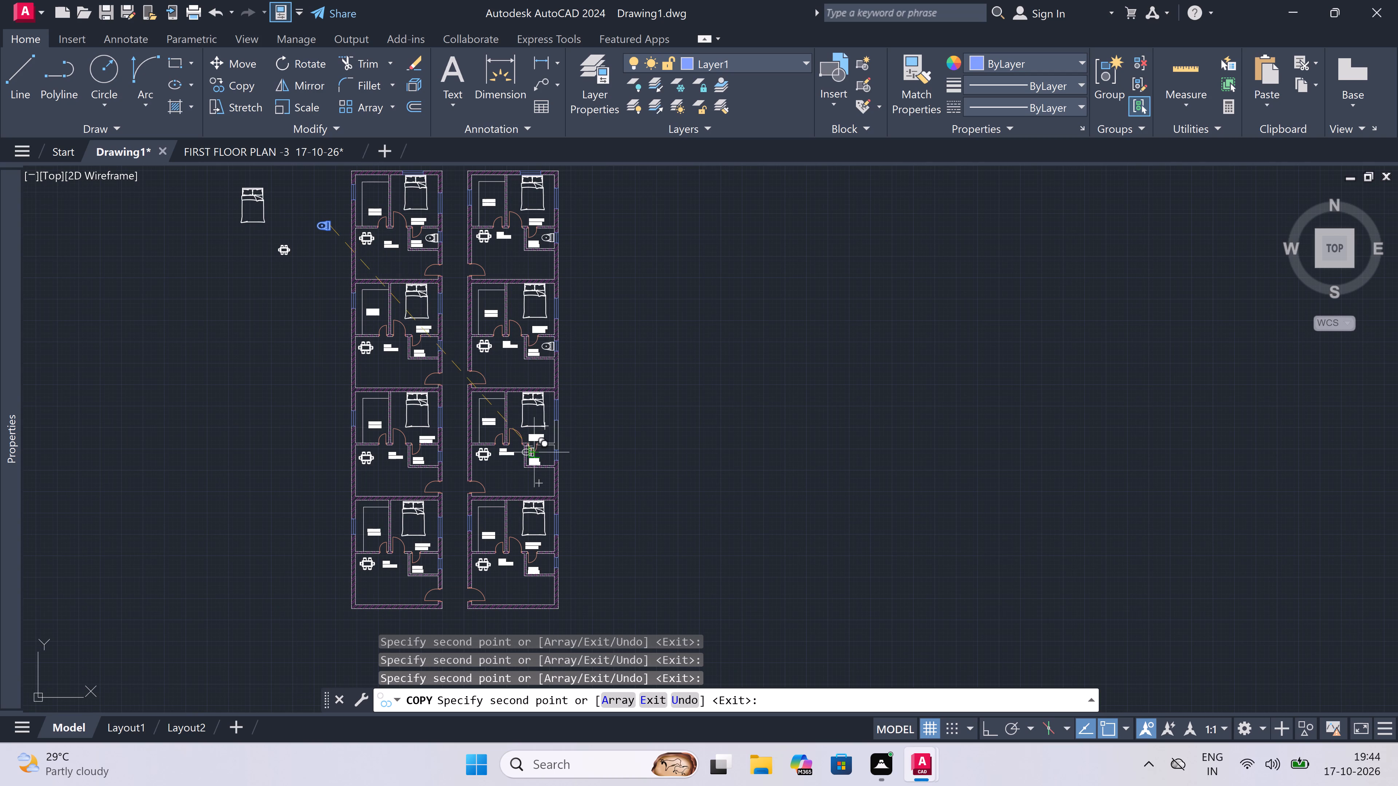
{"action": "scroll", "coordinate": [557, 467], "scroll_direction": "up", "scroll_amount": 5}
{"action": "scroll", "coordinate": [548, 424], "scroll_direction": "down", "scroll_amount": 2}
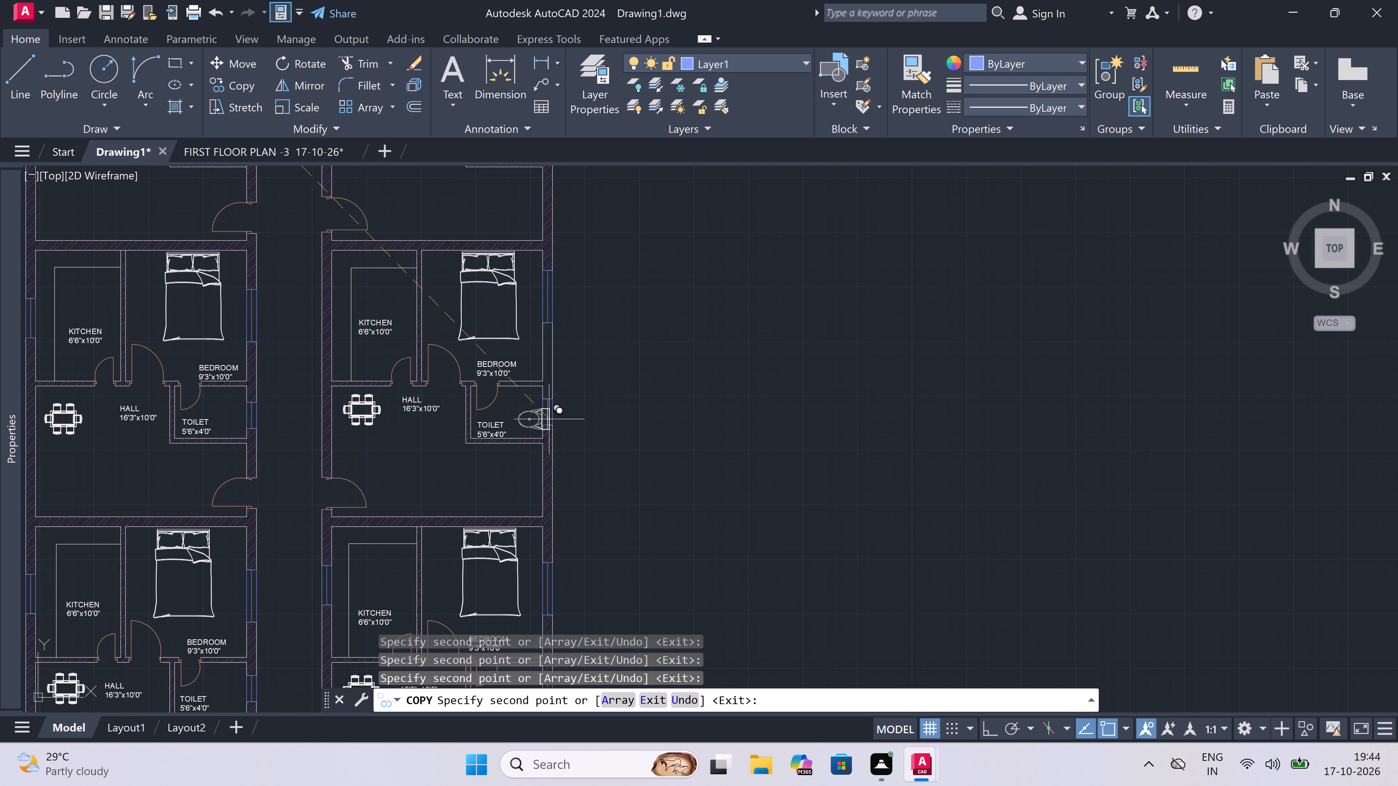
{"action": "scroll", "coordinate": [546, 404], "scroll_direction": "up", "scroll_amount": 5}
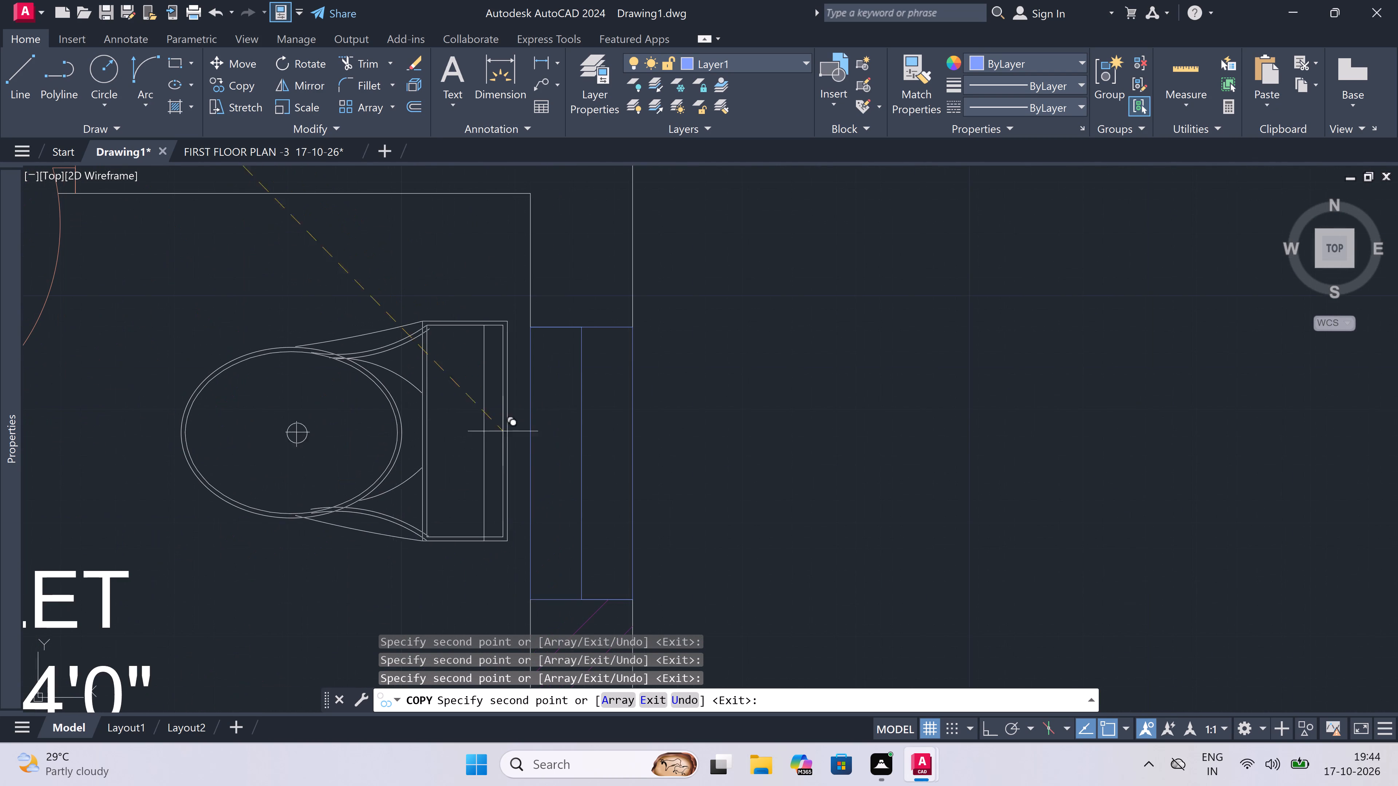
{"action": "scroll", "coordinate": [519, 465], "scroll_direction": "up", "scroll_amount": 1}
{"action": "left_click", "coordinate": [516, 461]}
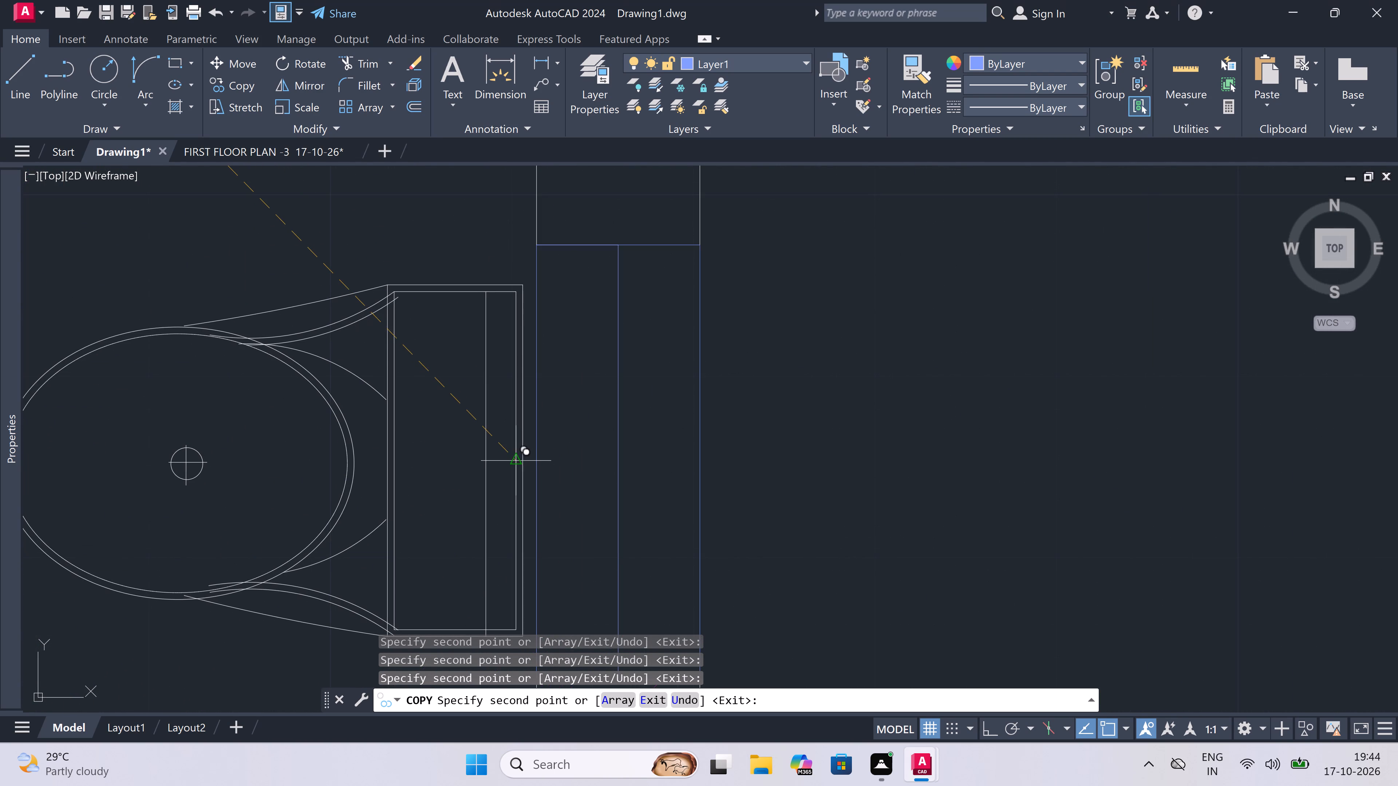
Place another copy of the WC in the bottom east toilet, with its tank beside the east wall's window.
{"action": "scroll", "coordinate": [505, 353], "scroll_direction": "down", "scroll_amount": 8}
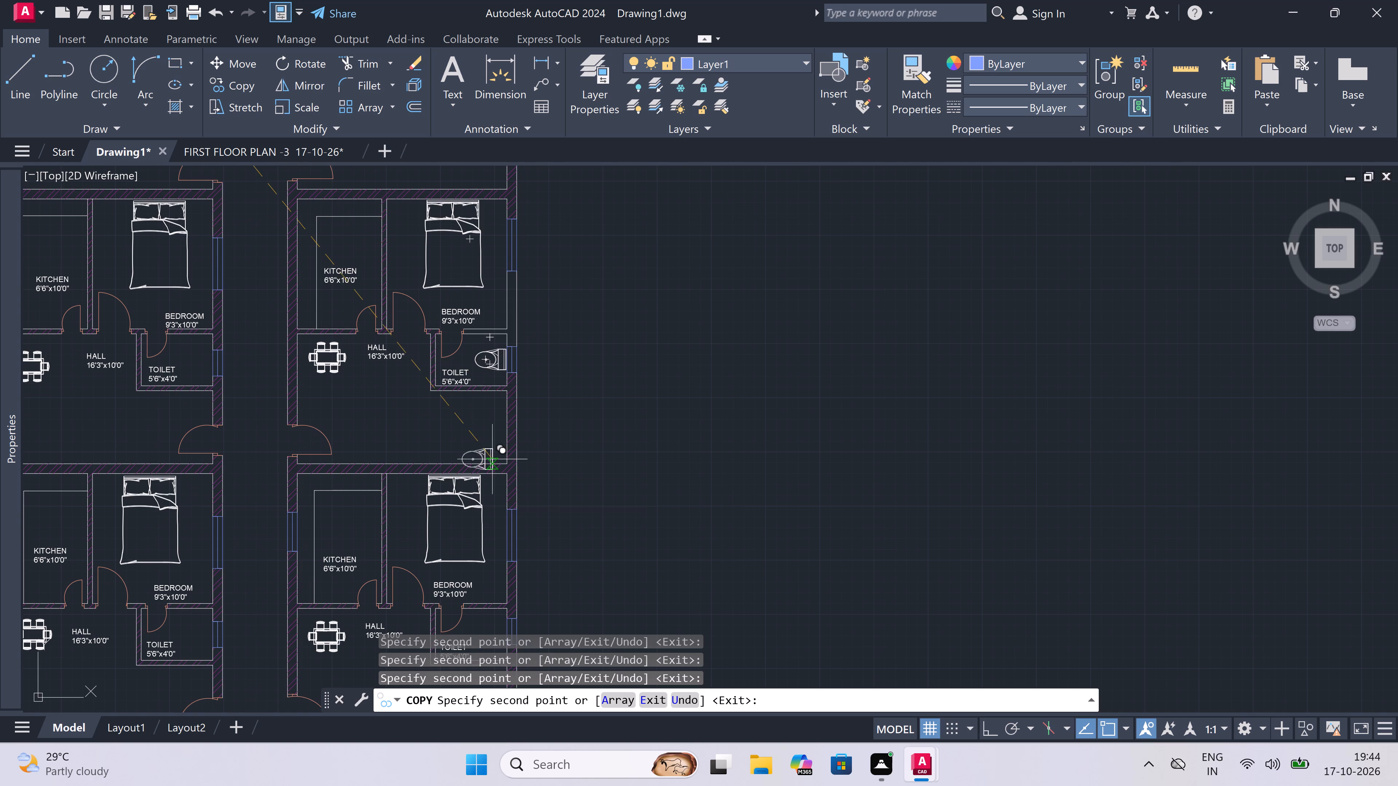
{"action": "scroll", "coordinate": [489, 450], "scroll_direction": "down", "scroll_amount": 4}
{"action": "scroll", "coordinate": [460, 492], "scroll_direction": "up", "scroll_amount": 4}
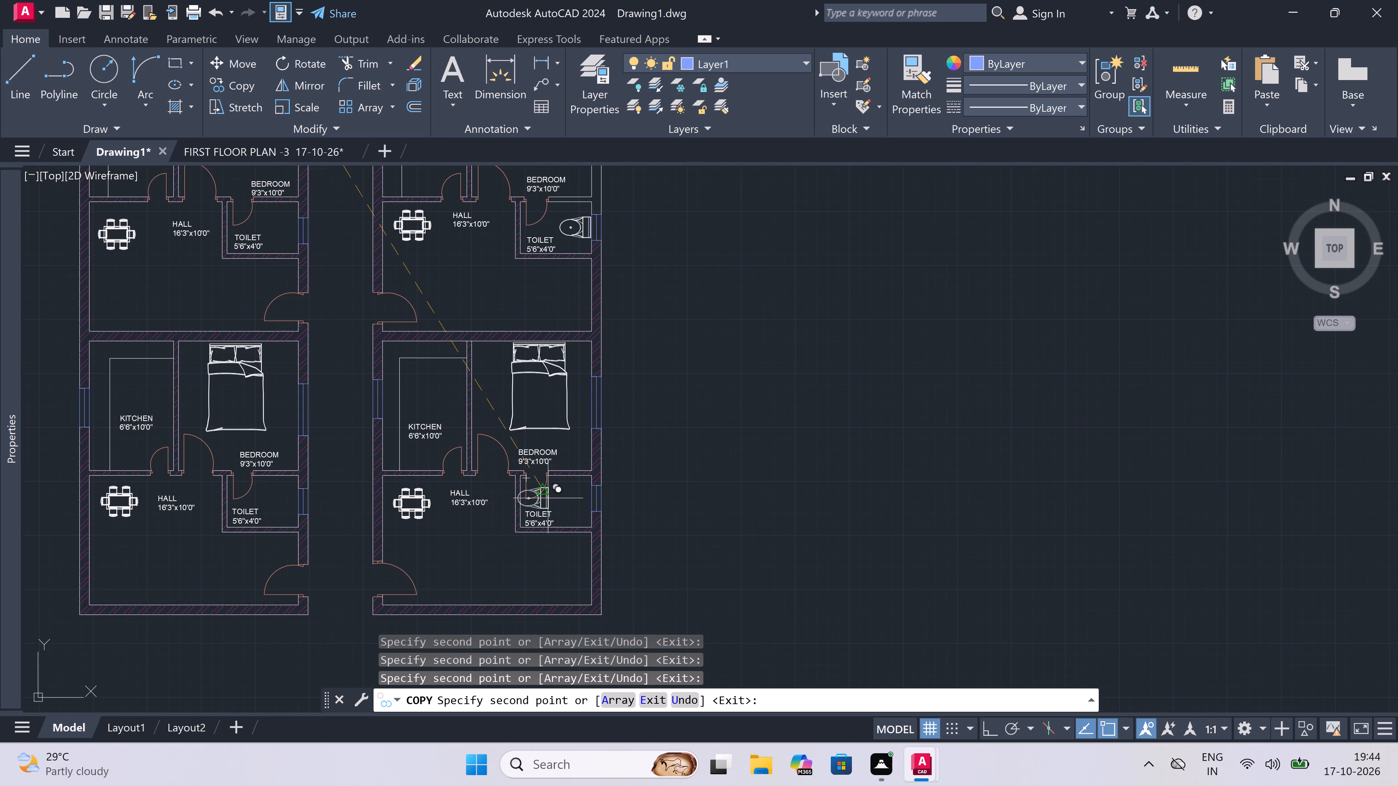
{"action": "scroll", "coordinate": [584, 501], "scroll_direction": "up", "scroll_amount": 4}
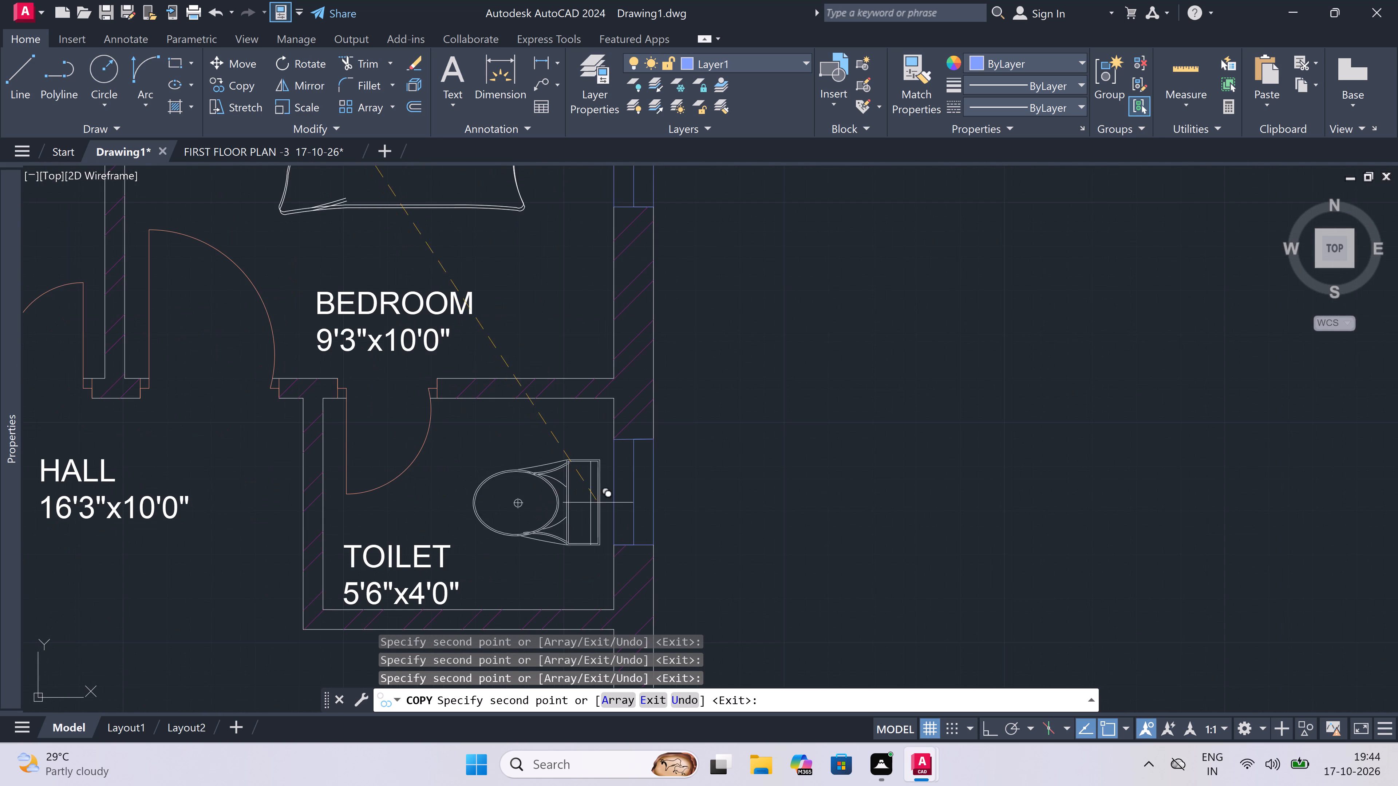
{"action": "scroll", "coordinate": [605, 506], "scroll_direction": "up", "scroll_amount": 5}
{"action": "double_click", "coordinate": [610, 492]}
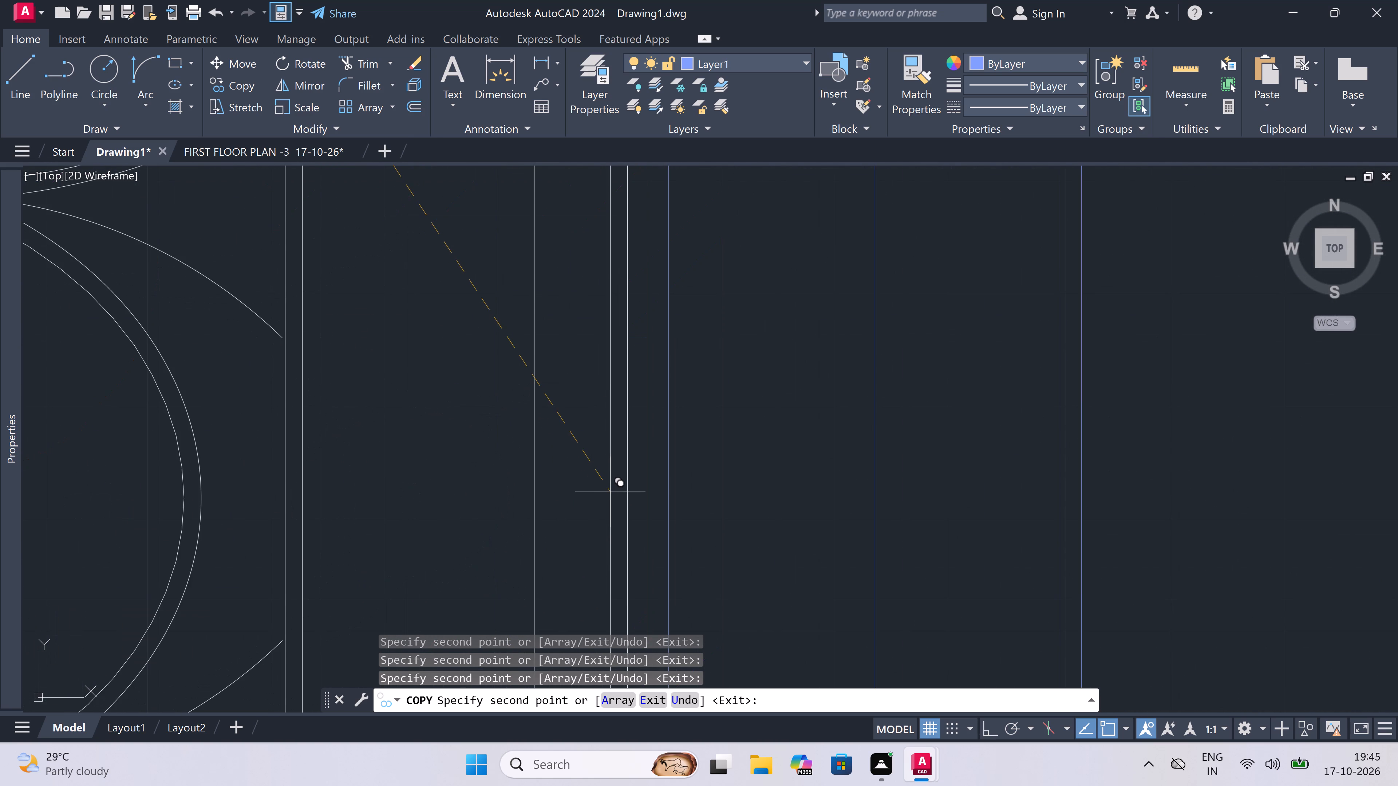
Place another copy of the WC in the bottom west toilet, with its tank beside the east wall's window.
{"action": "scroll", "coordinate": [585, 458], "scroll_direction": "down", "scroll_amount": 11}
{"action": "scroll", "coordinate": [414, 439], "scroll_direction": "down", "scroll_amount": 3}
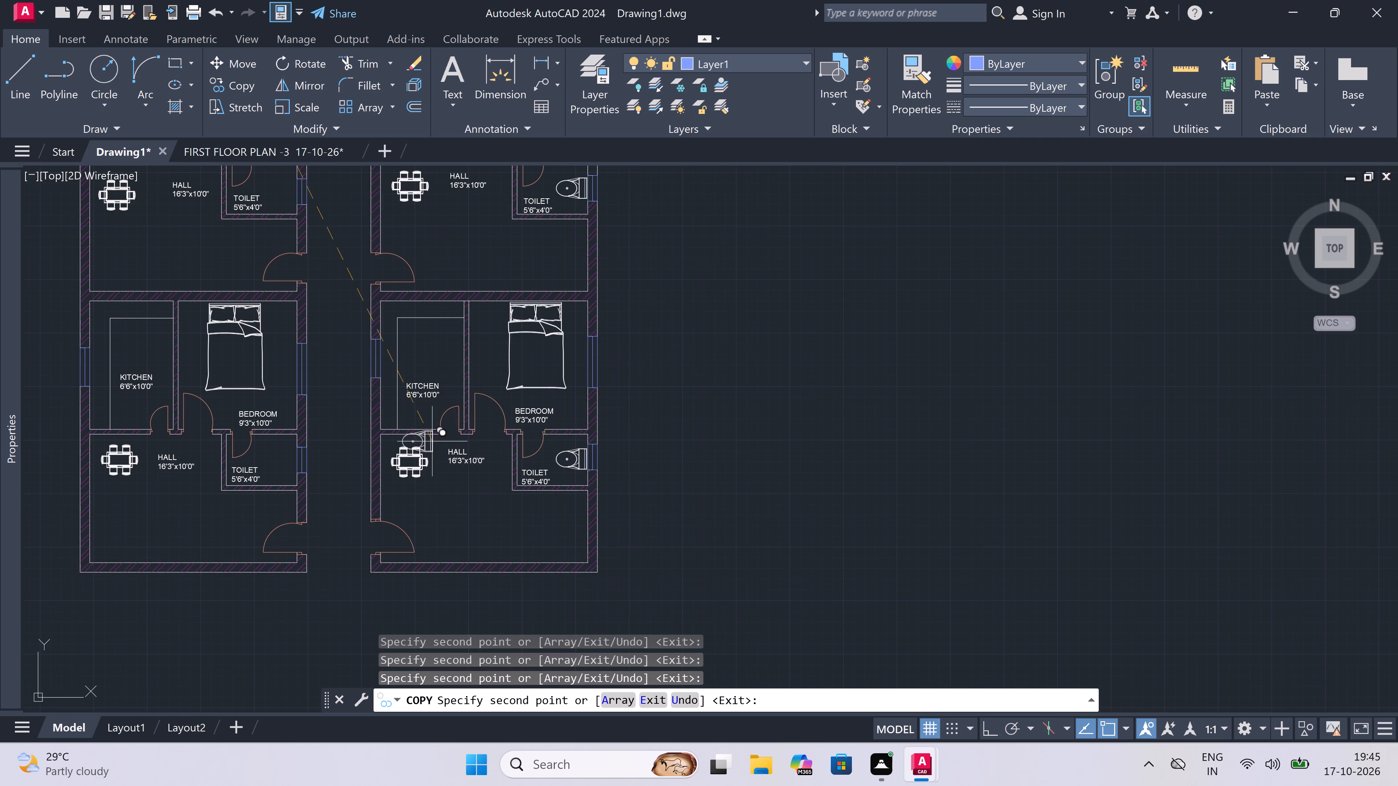
{"action": "scroll", "coordinate": [348, 446], "scroll_direction": "up", "scroll_amount": 3}
{"action": "scroll", "coordinate": [390, 453], "scroll_direction": "up", "scroll_amount": 4}
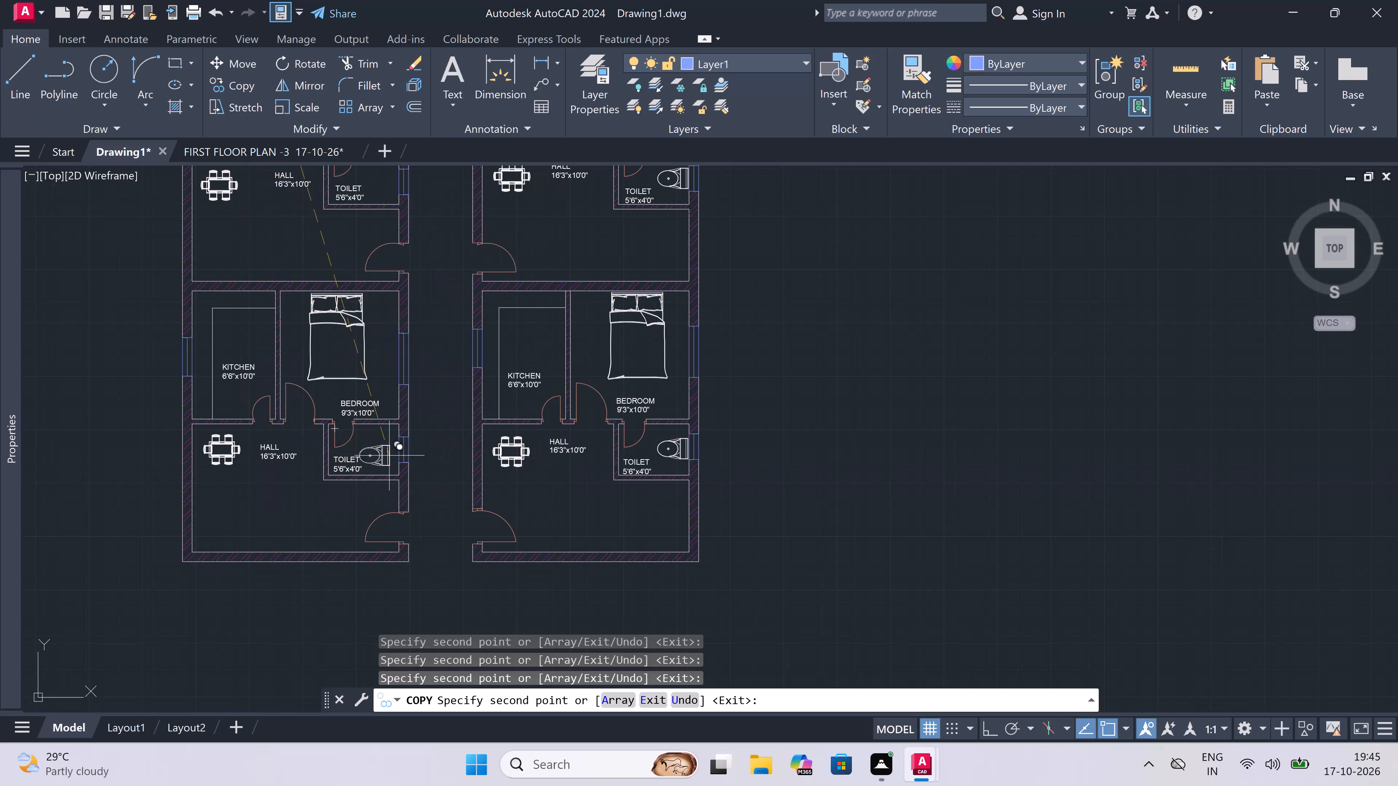
{"action": "scroll", "coordinate": [393, 443], "scroll_direction": "up", "scroll_amount": 3}
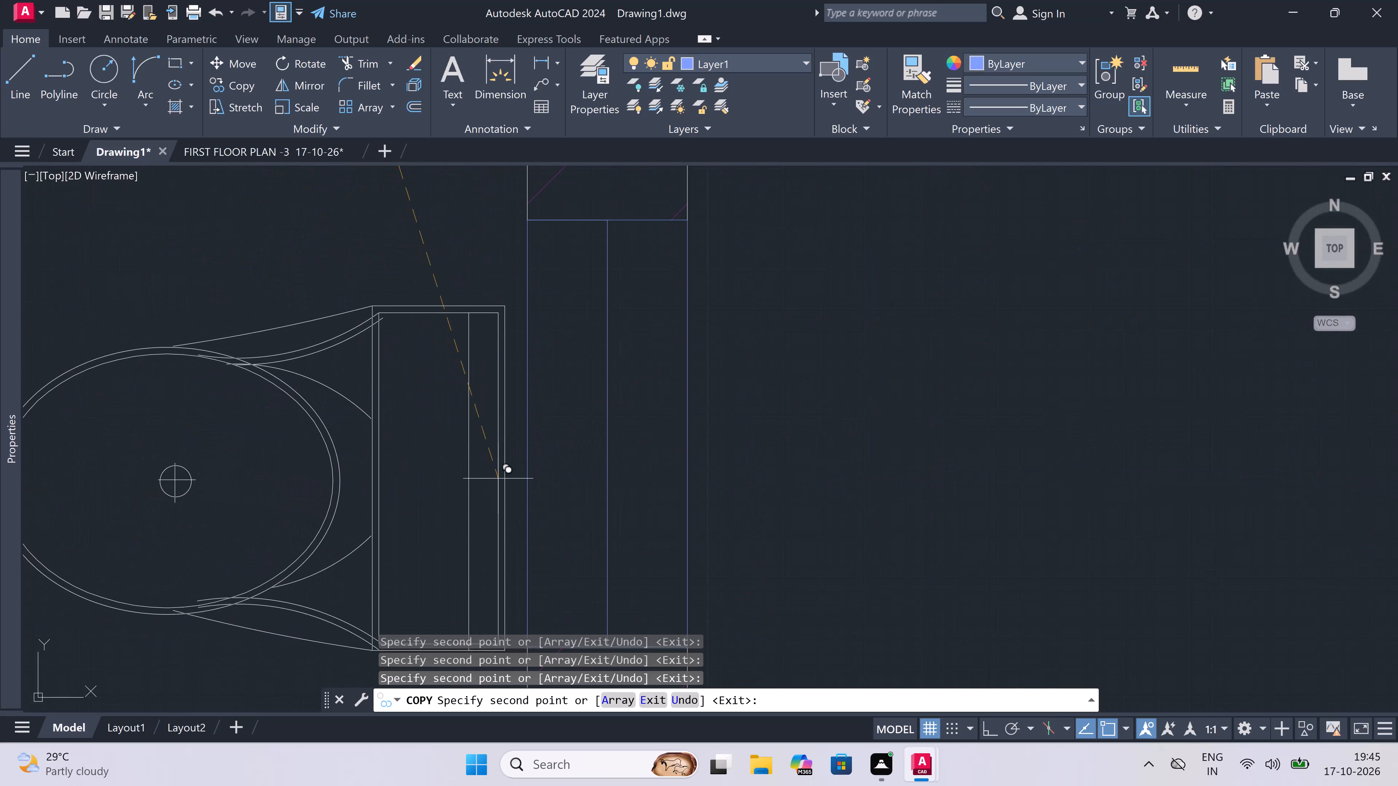
{"action": "left_click", "coordinate": [507, 484]}
{"action": "scroll", "coordinate": [507, 484], "scroll_direction": "down", "scroll_amount": 8}
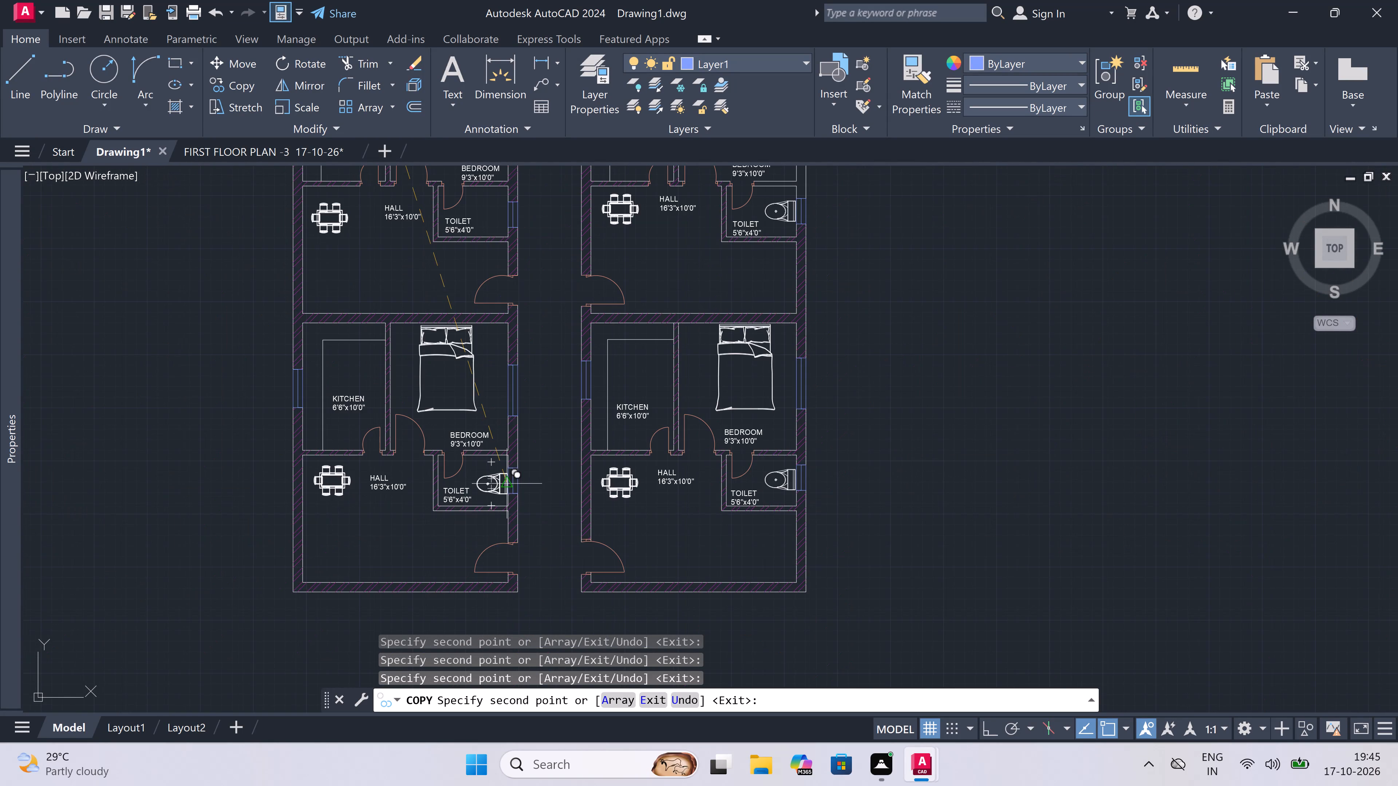
Place another copy of the WC in the third-row west toilet, with its tank beside the east wall's window.
{"action": "scroll", "coordinate": [494, 391], "scroll_direction": "down", "scroll_amount": 4}
{"action": "scroll", "coordinate": [493, 282], "scroll_direction": "up", "scroll_amount": 4}
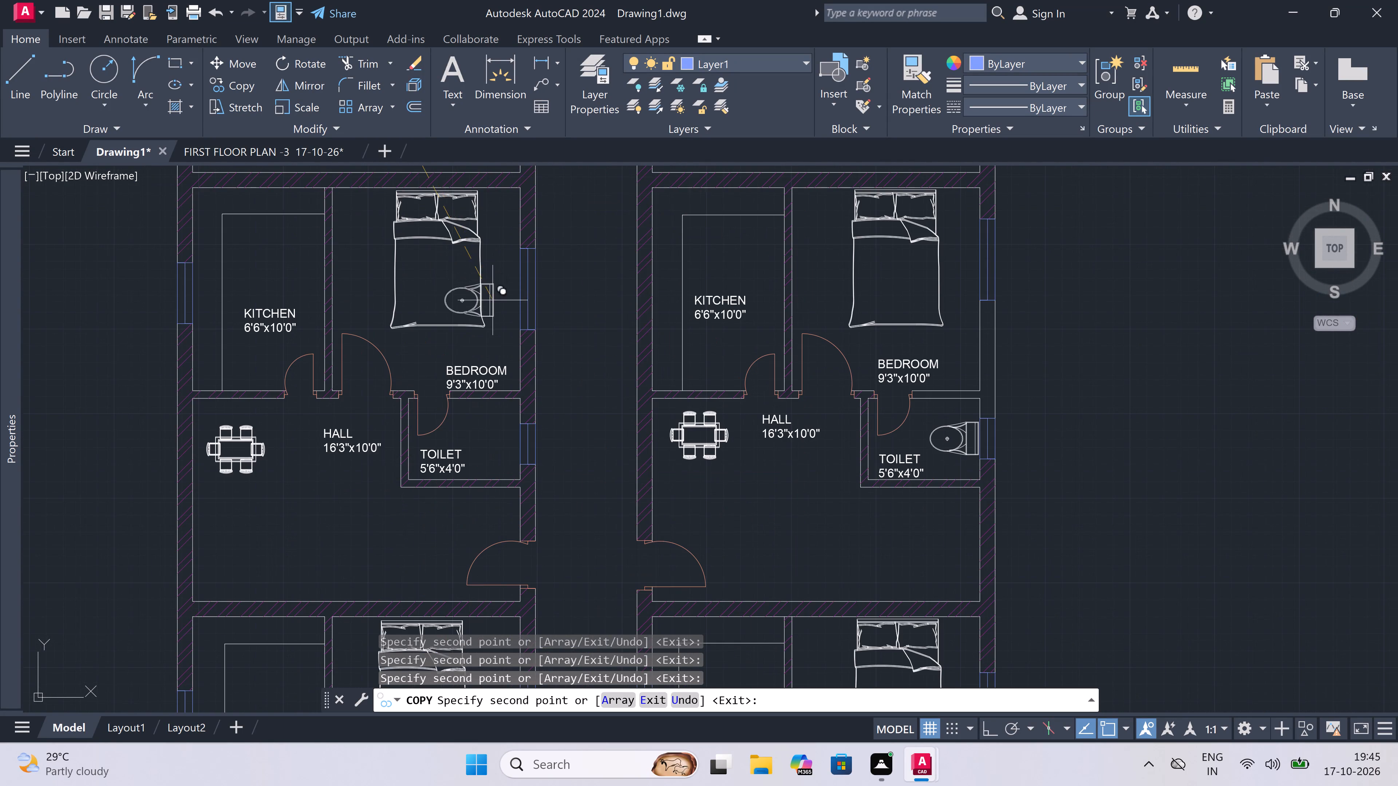
{"action": "scroll", "coordinate": [505, 458], "scroll_direction": "up", "scroll_amount": 3}
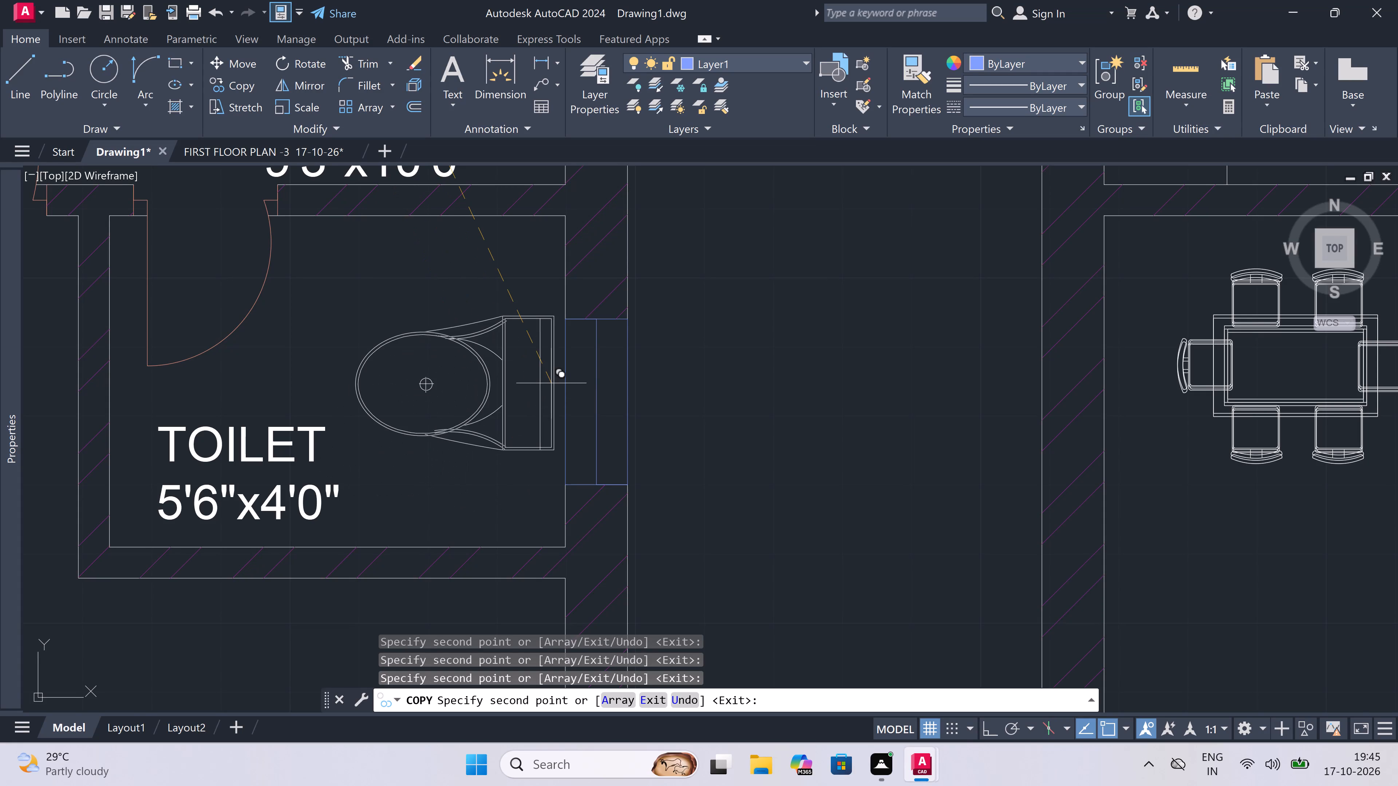
{"action": "scroll", "coordinate": [551, 383], "scroll_direction": "up", "scroll_amount": 2}
{"action": "left_click", "coordinate": [560, 406]}
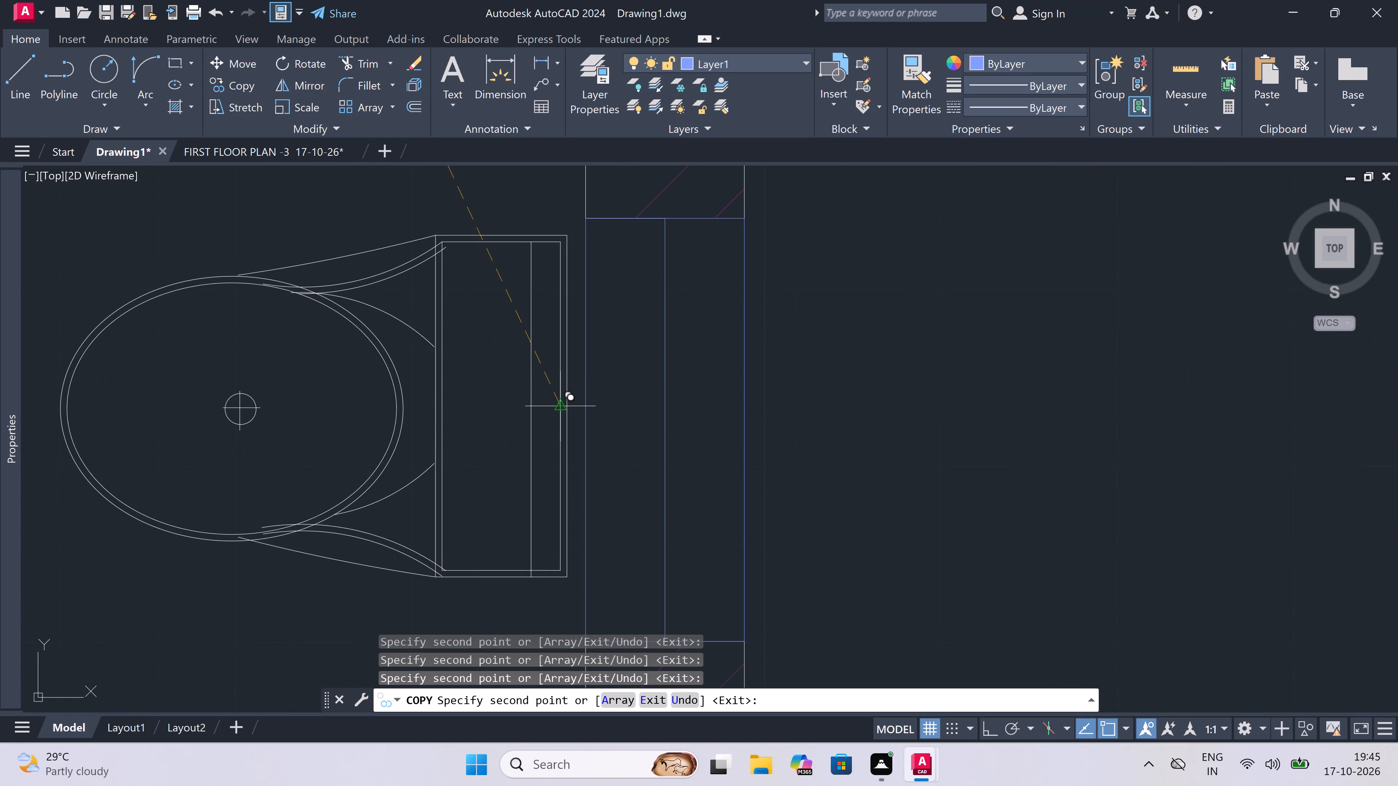
Place the last copy of the WC in the second-row west toilet, tank beside the east wall's window, and end the copying.
{"action": "scroll", "coordinate": [491, 429], "scroll_direction": "down", "scroll_amount": 12}
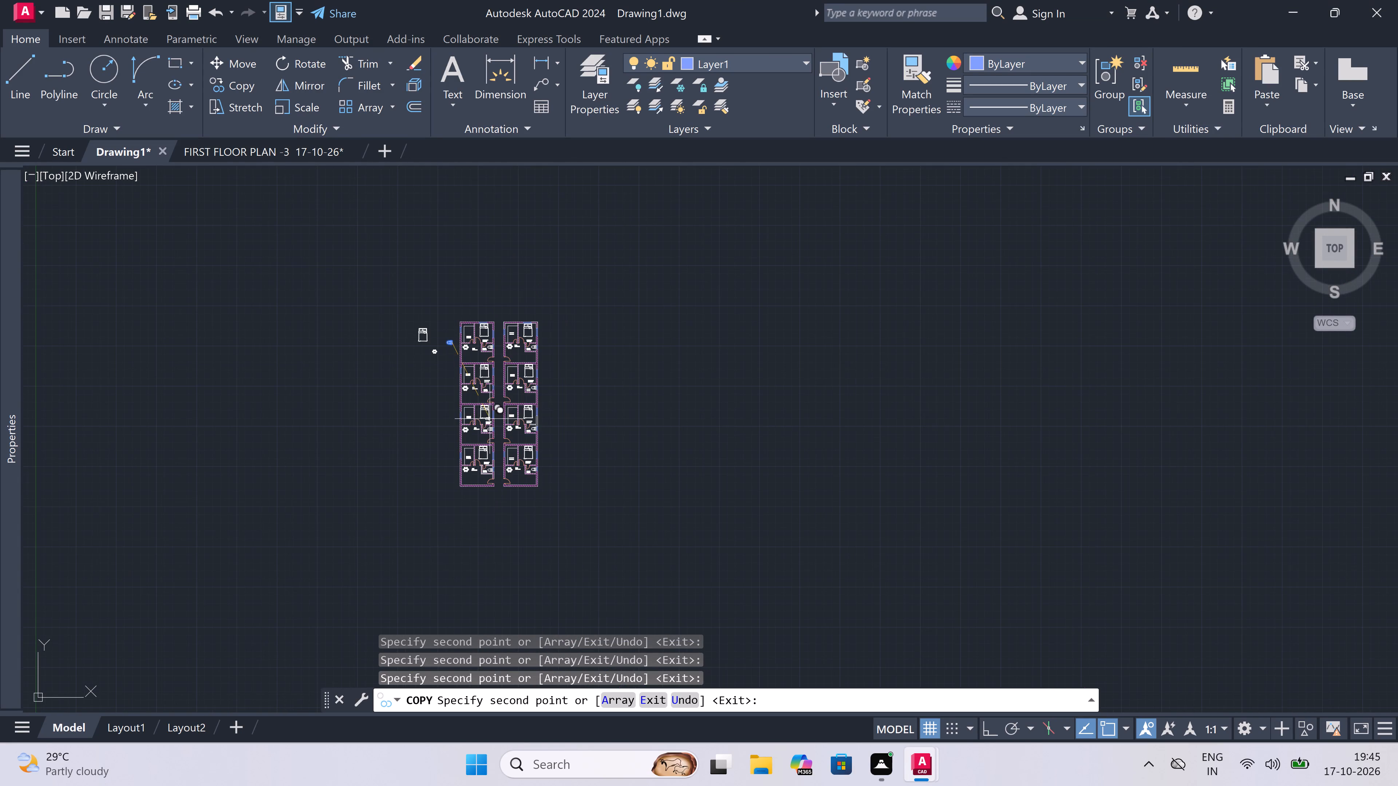
{"action": "scroll", "coordinate": [479, 375], "scroll_direction": "up", "scroll_amount": 4}
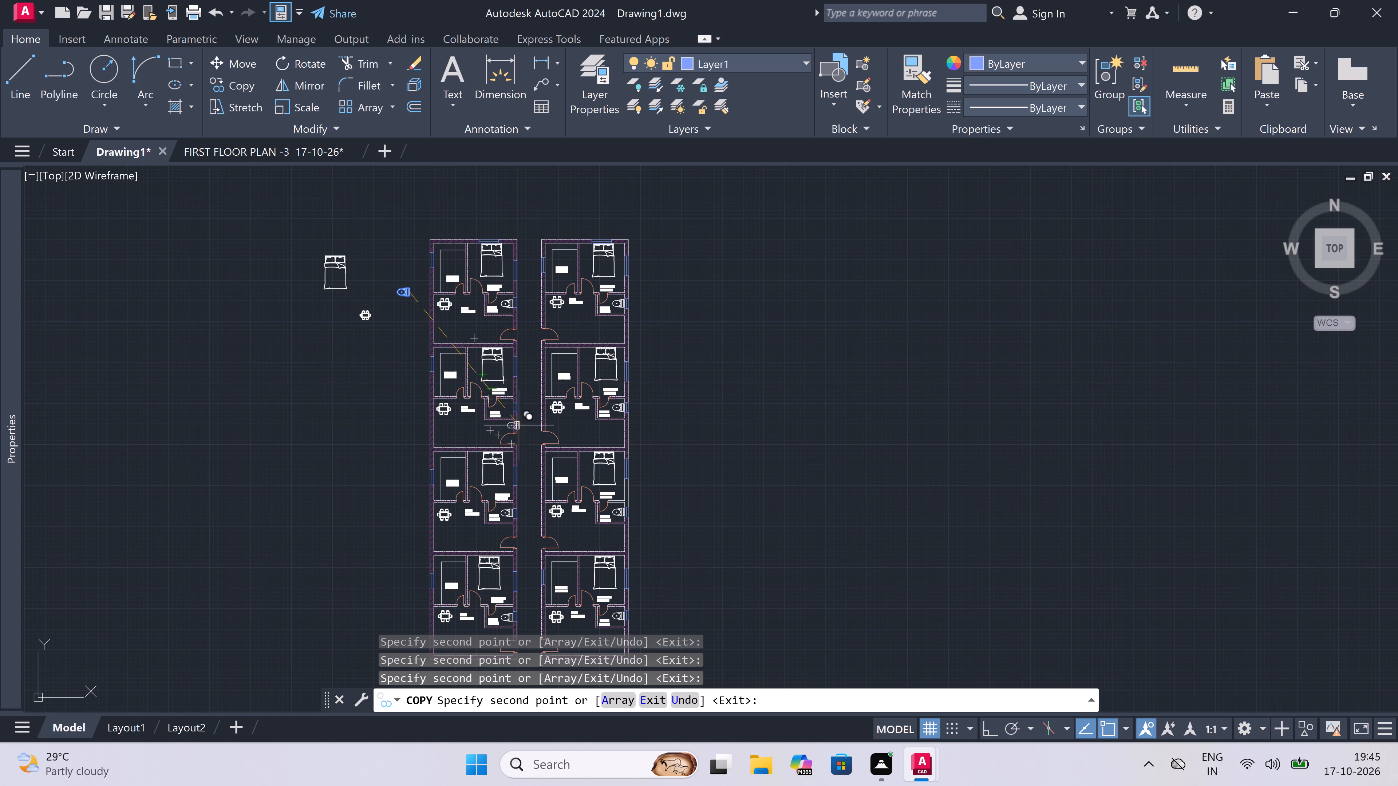
{"action": "scroll", "coordinate": [510, 413], "scroll_direction": "up", "scroll_amount": 4}
{"action": "scroll", "coordinate": [522, 380], "scroll_direction": "up", "scroll_amount": 3}
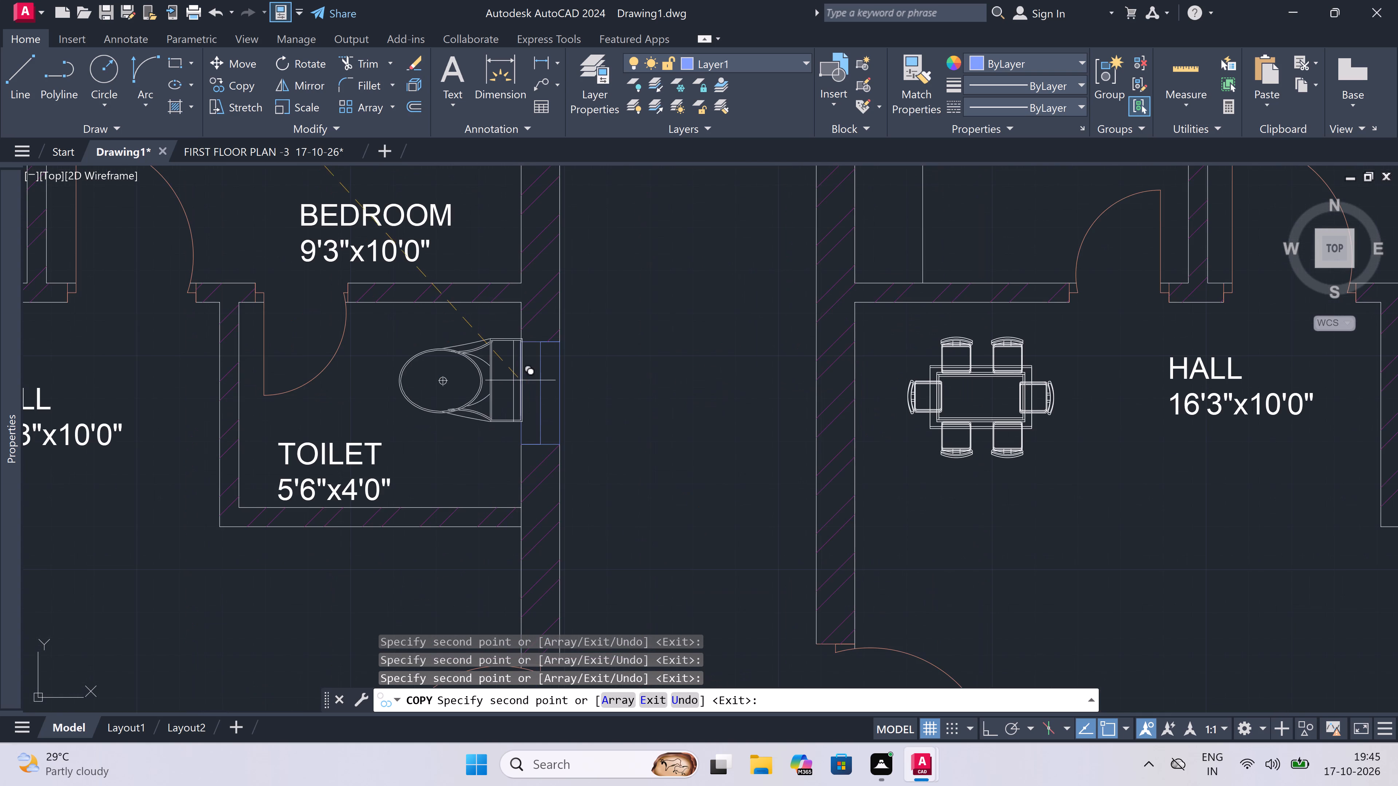
{"action": "scroll", "coordinate": [496, 384], "scroll_direction": "up", "scroll_amount": 2}
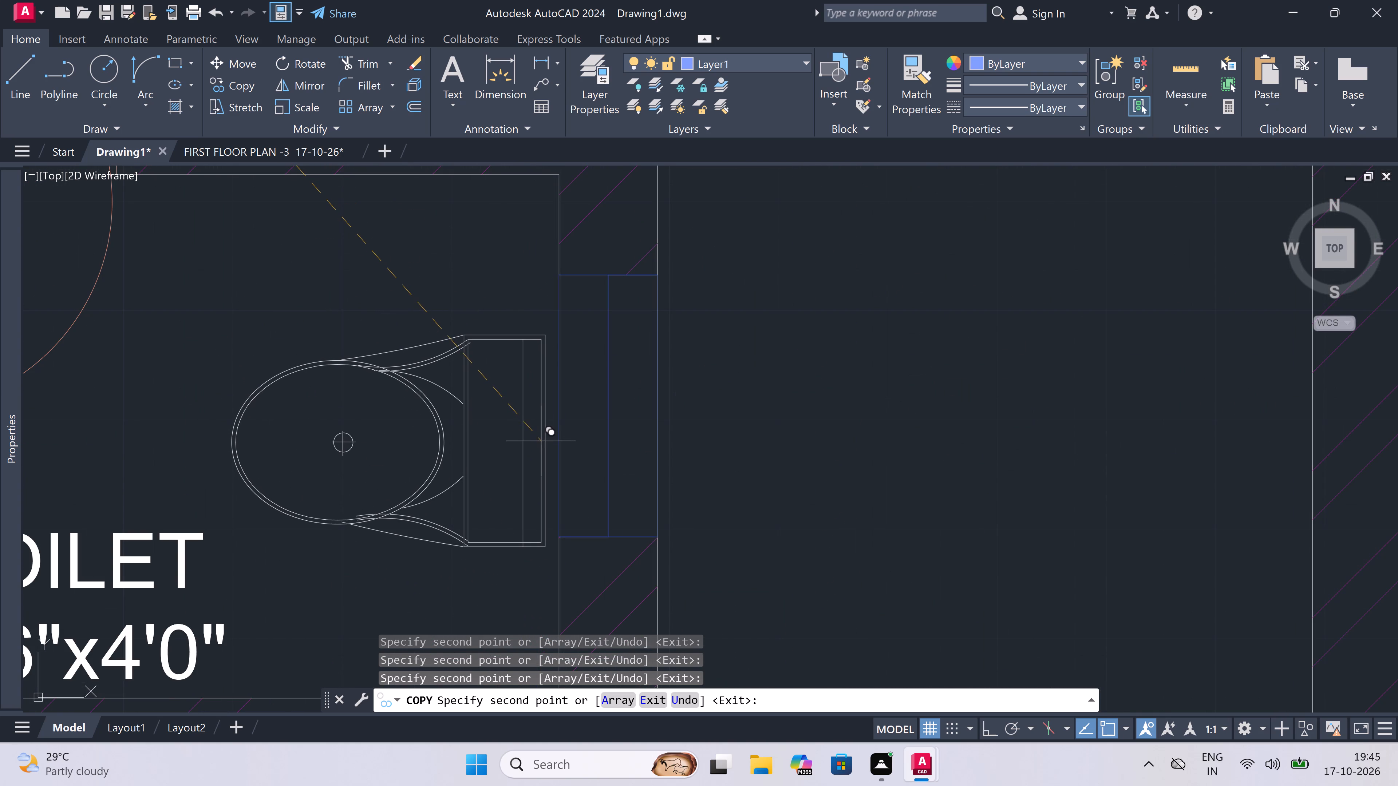
{"action": "scroll", "coordinate": [549, 453], "scroll_direction": "up", "scroll_amount": 2}
{"action": "left_click", "coordinate": [547, 449]}
{"action": "scroll", "coordinate": [538, 466], "scroll_direction": "down", "scroll_amount": 5}
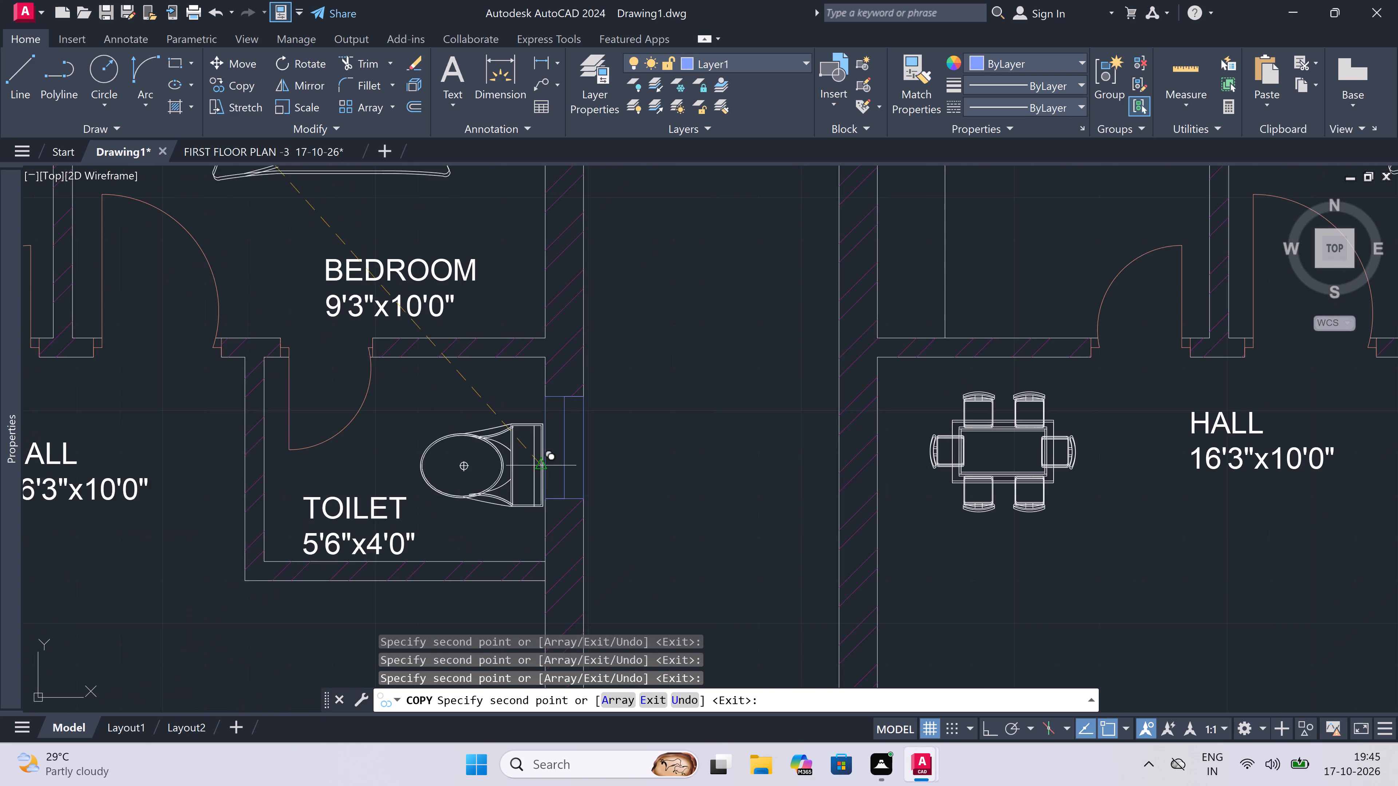
{"action": "scroll", "coordinate": [540, 468], "scroll_direction": "down", "scroll_amount": 4}
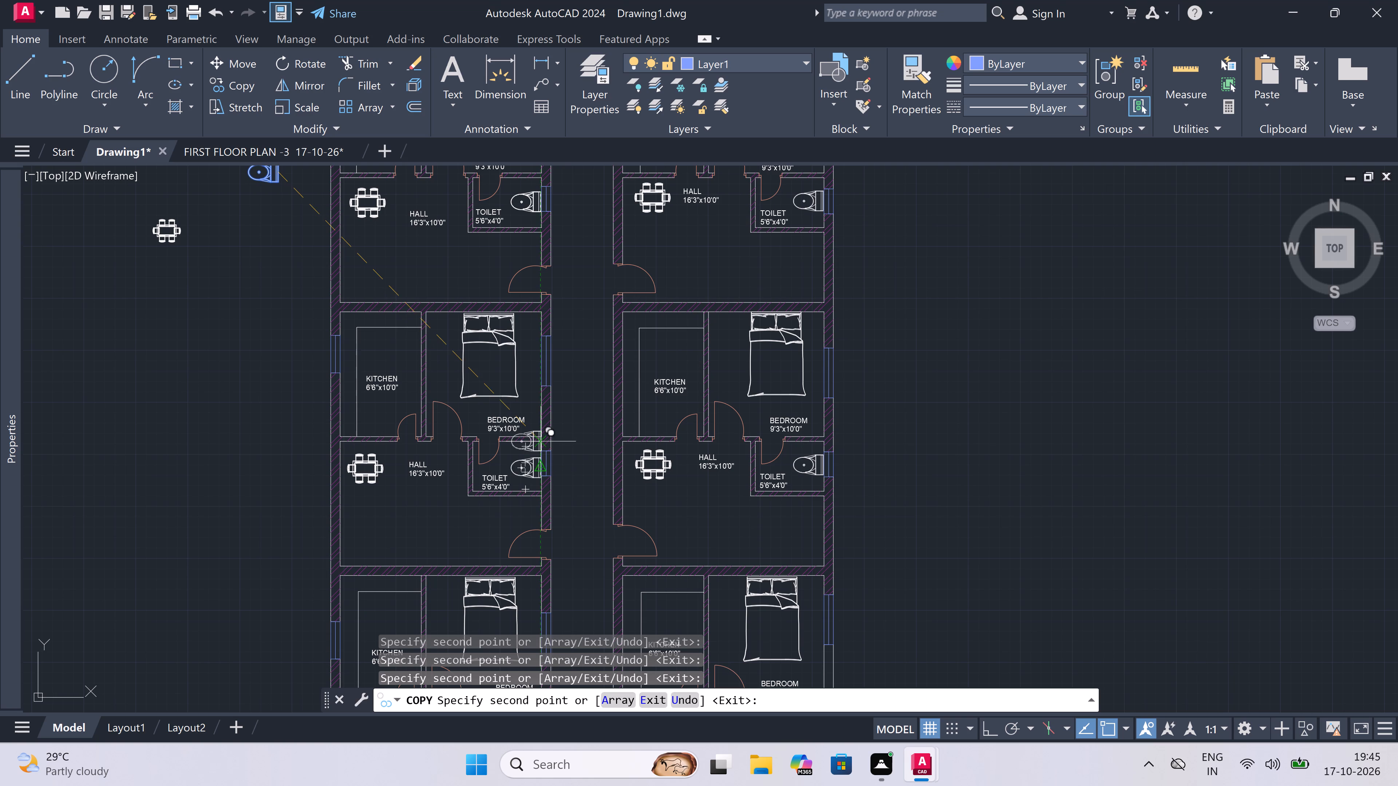
{"action": "key", "text": "Escape"}
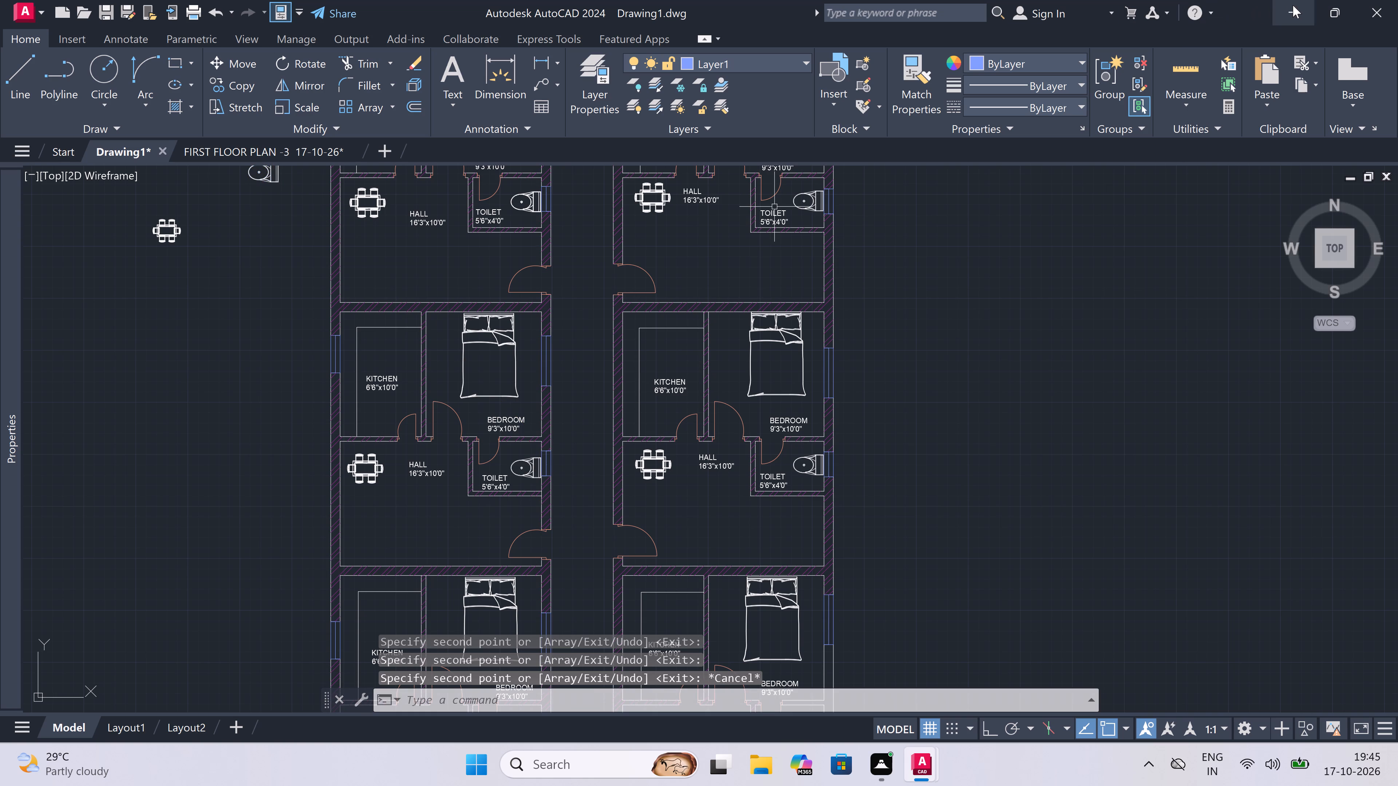
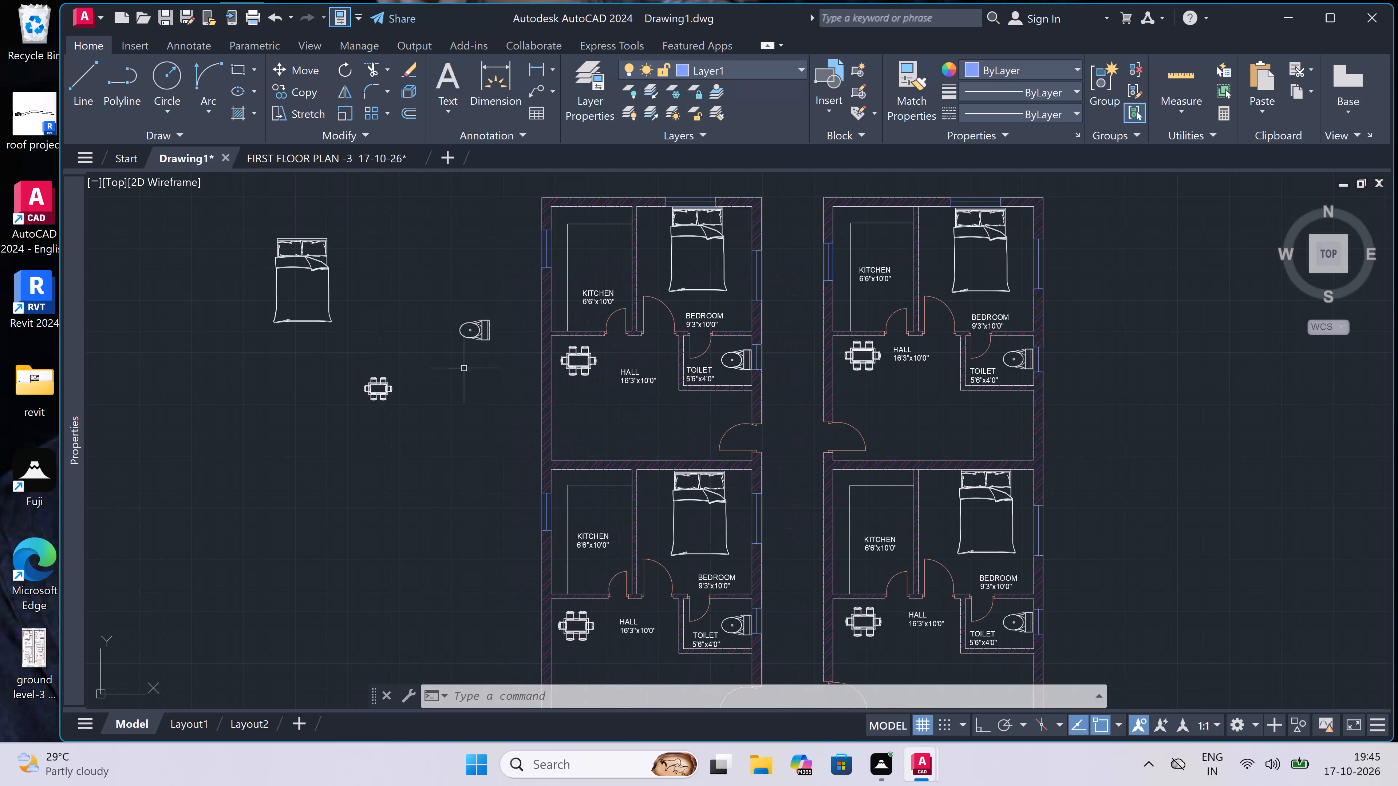
Delete the spare bed, dining table and WC lying west of the plans.
{"action": "scroll", "coordinate": [481, 282], "scroll_direction": "down", "scroll_amount": 3}
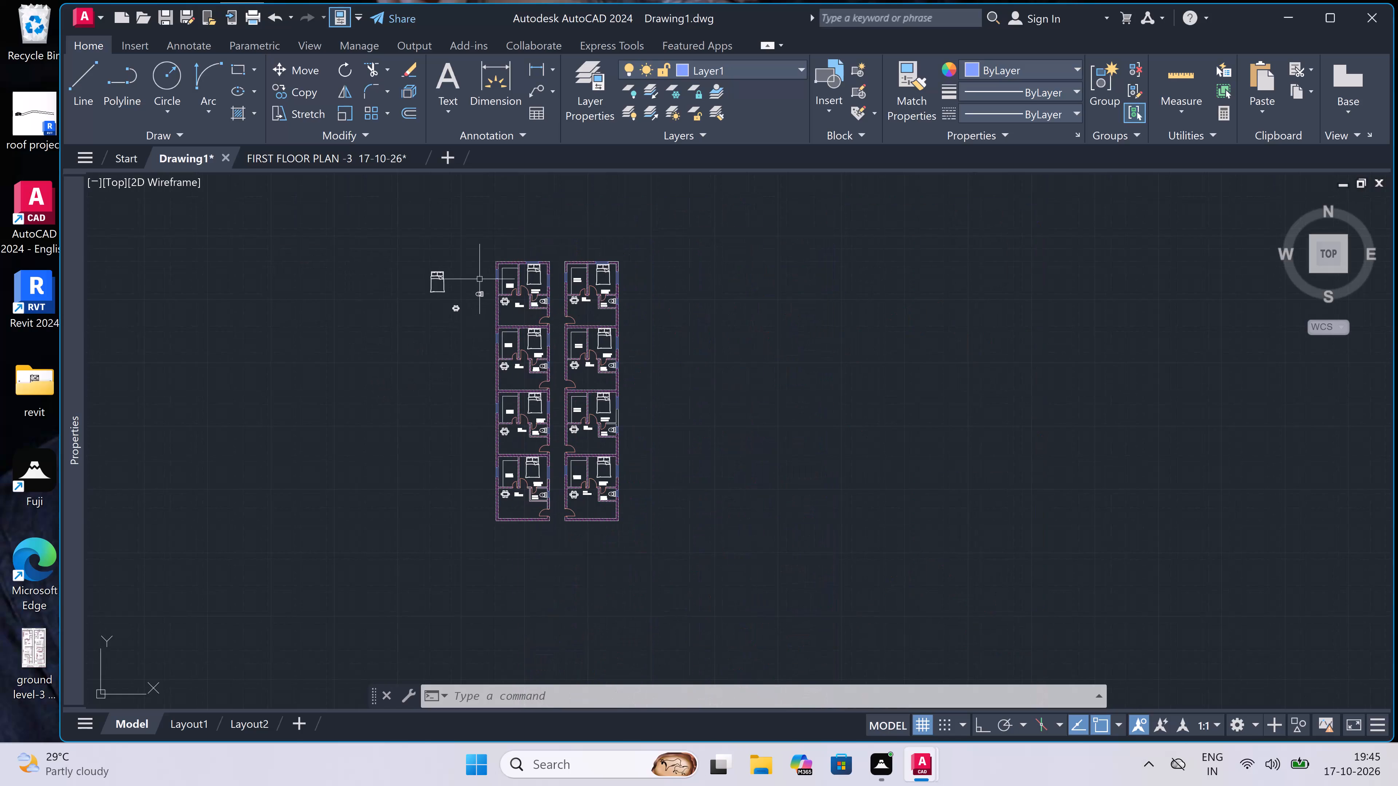
{"action": "scroll", "coordinate": [474, 258], "scroll_direction": "up", "scroll_amount": 2}
{"action": "left_click", "coordinate": [506, 242]}
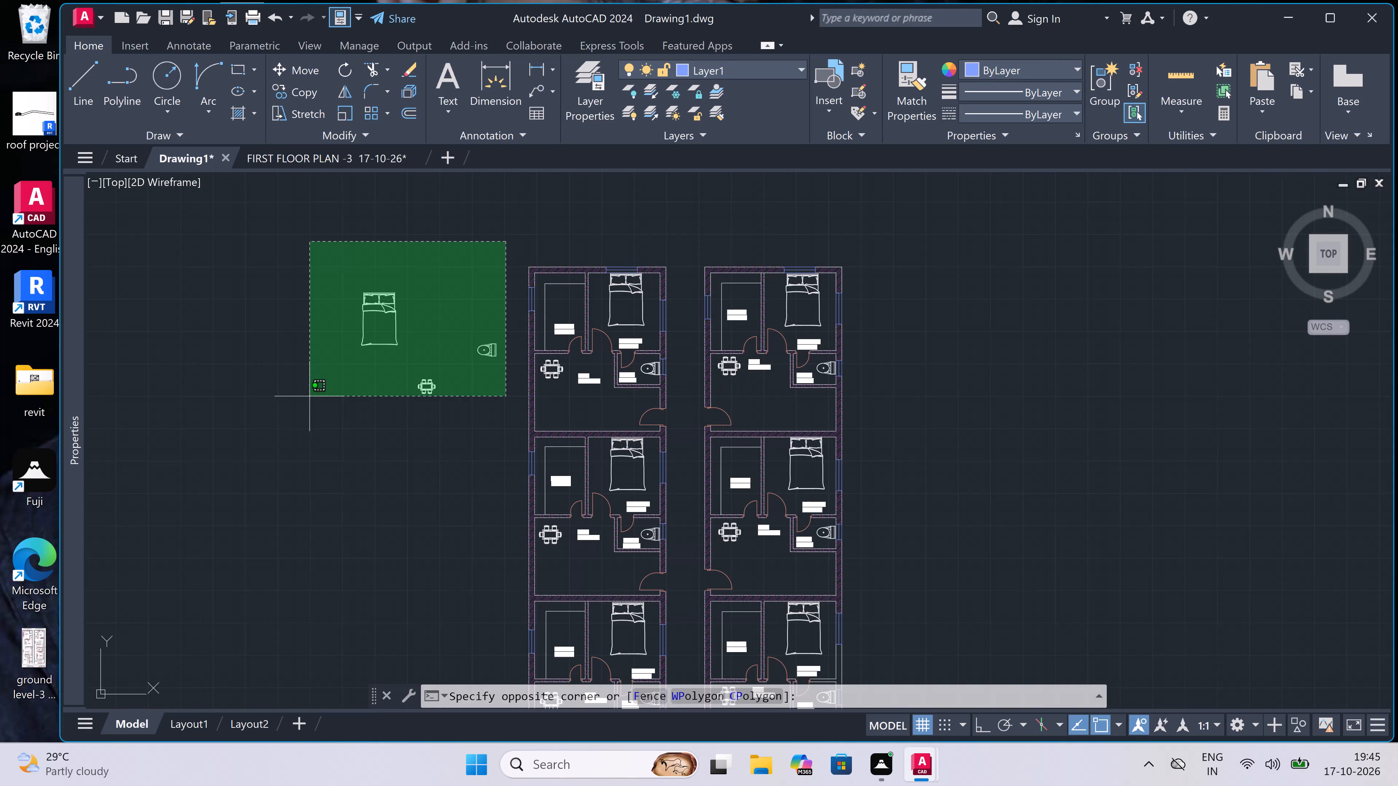
{"action": "left_click", "coordinate": [244, 473]}
{"action": "key", "text": "Delete"}
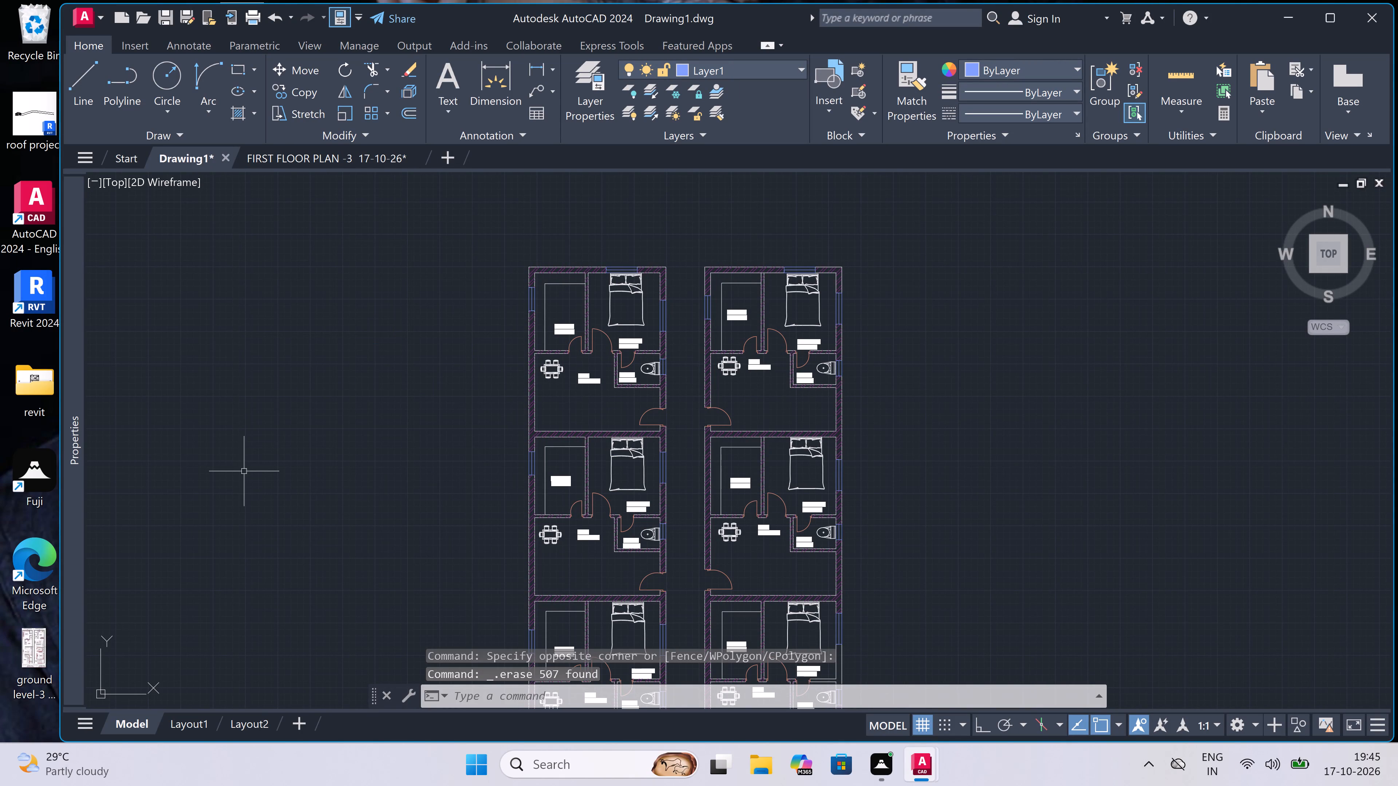
Maximise the application window.
{"action": "double_click", "coordinate": [1329, 23]}
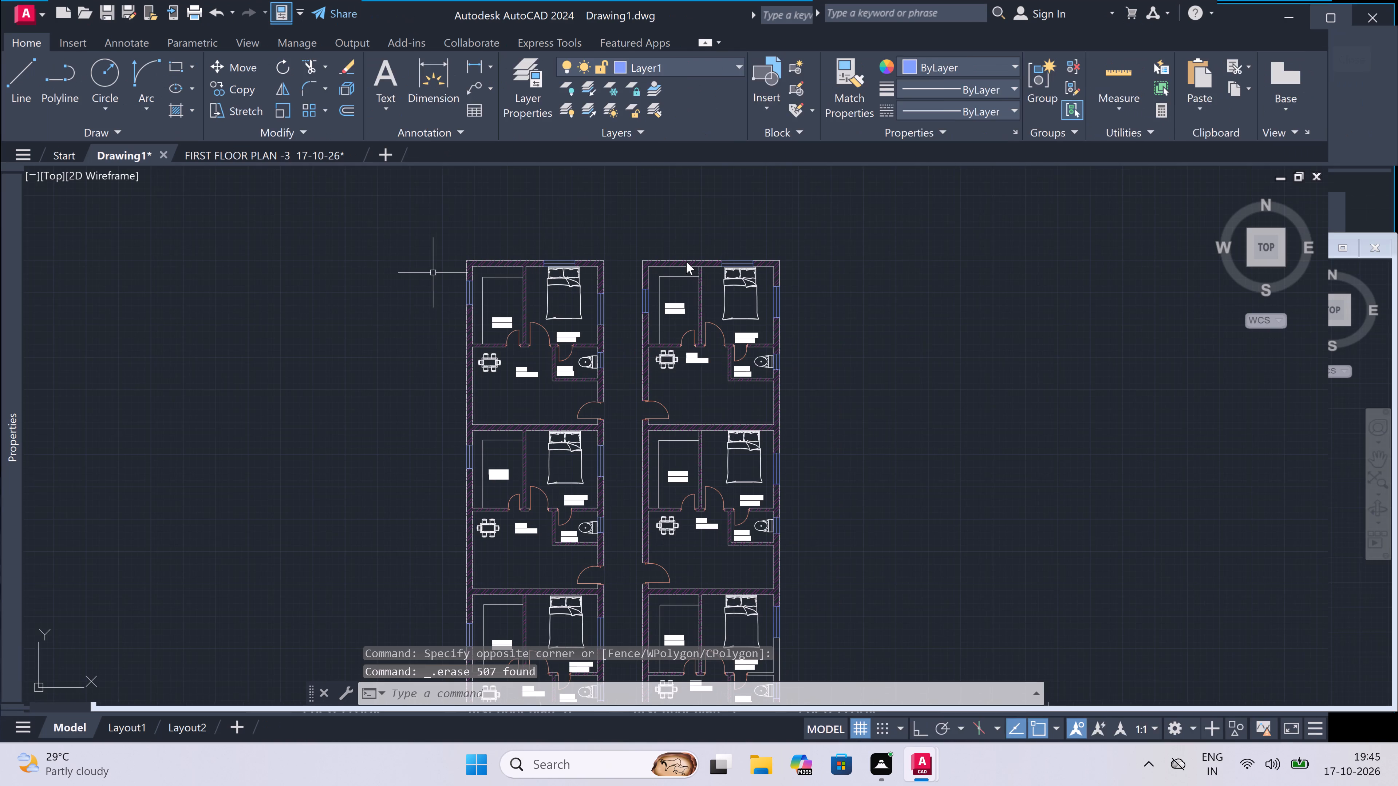
{"action": "scroll", "coordinate": [587, 258], "scroll_direction": "down", "scroll_amount": 3}
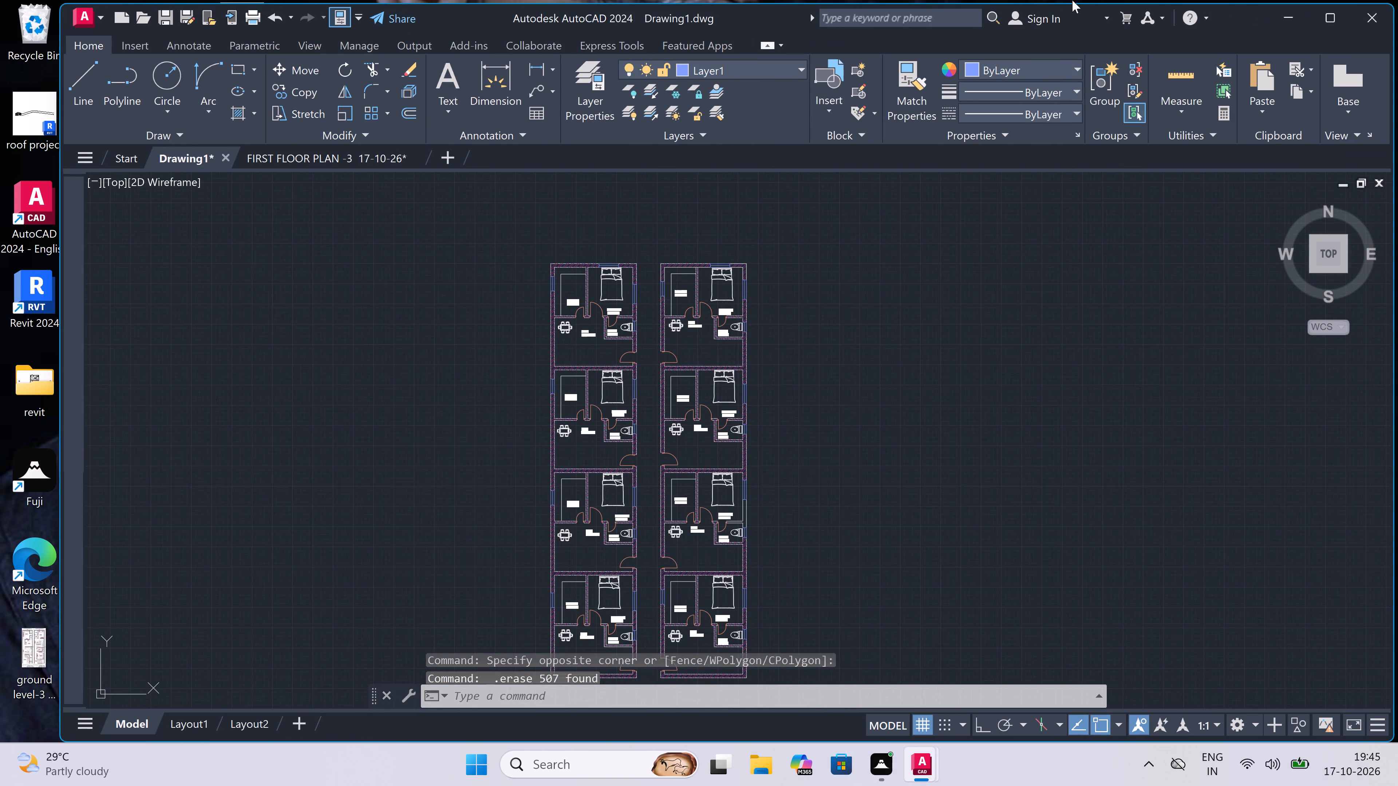
{"action": "left_click", "coordinate": [1319, 9]}
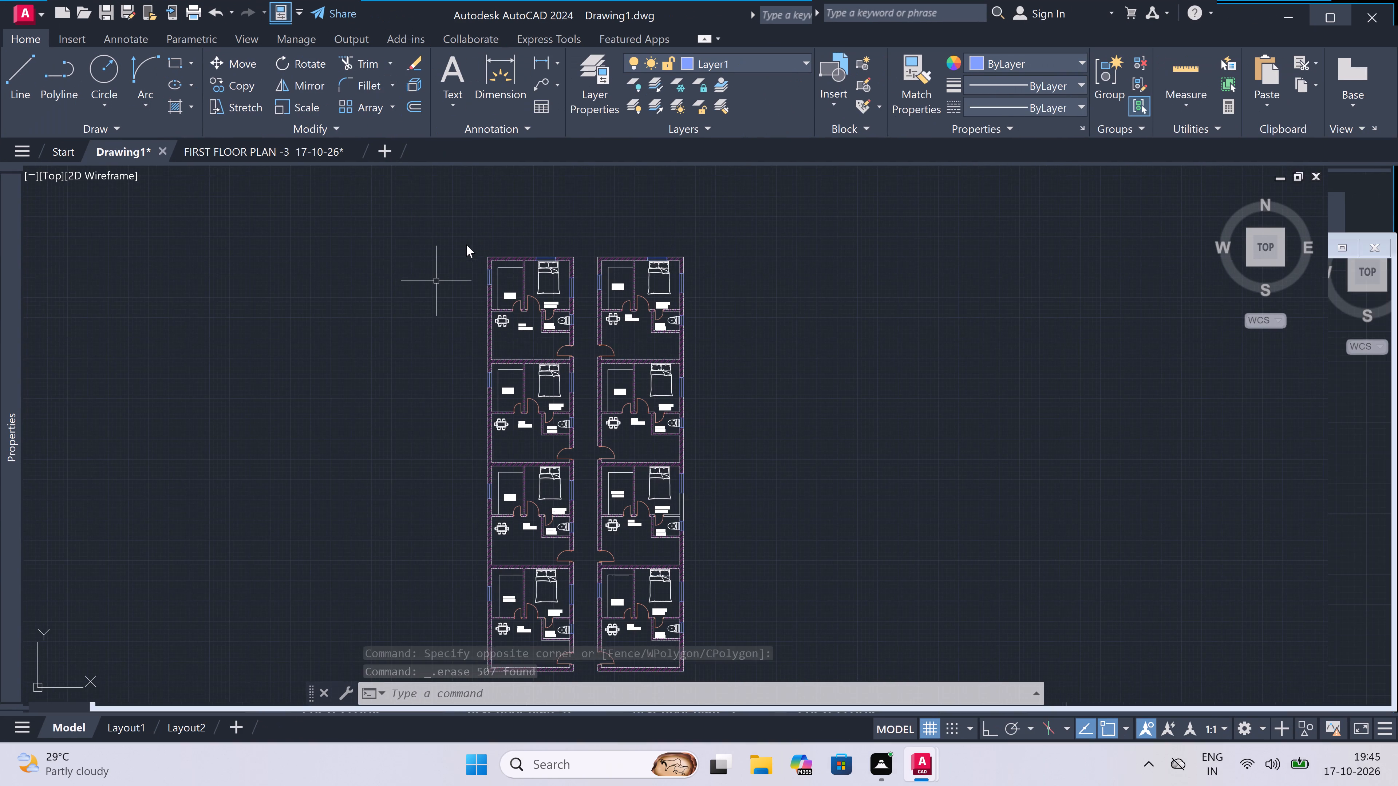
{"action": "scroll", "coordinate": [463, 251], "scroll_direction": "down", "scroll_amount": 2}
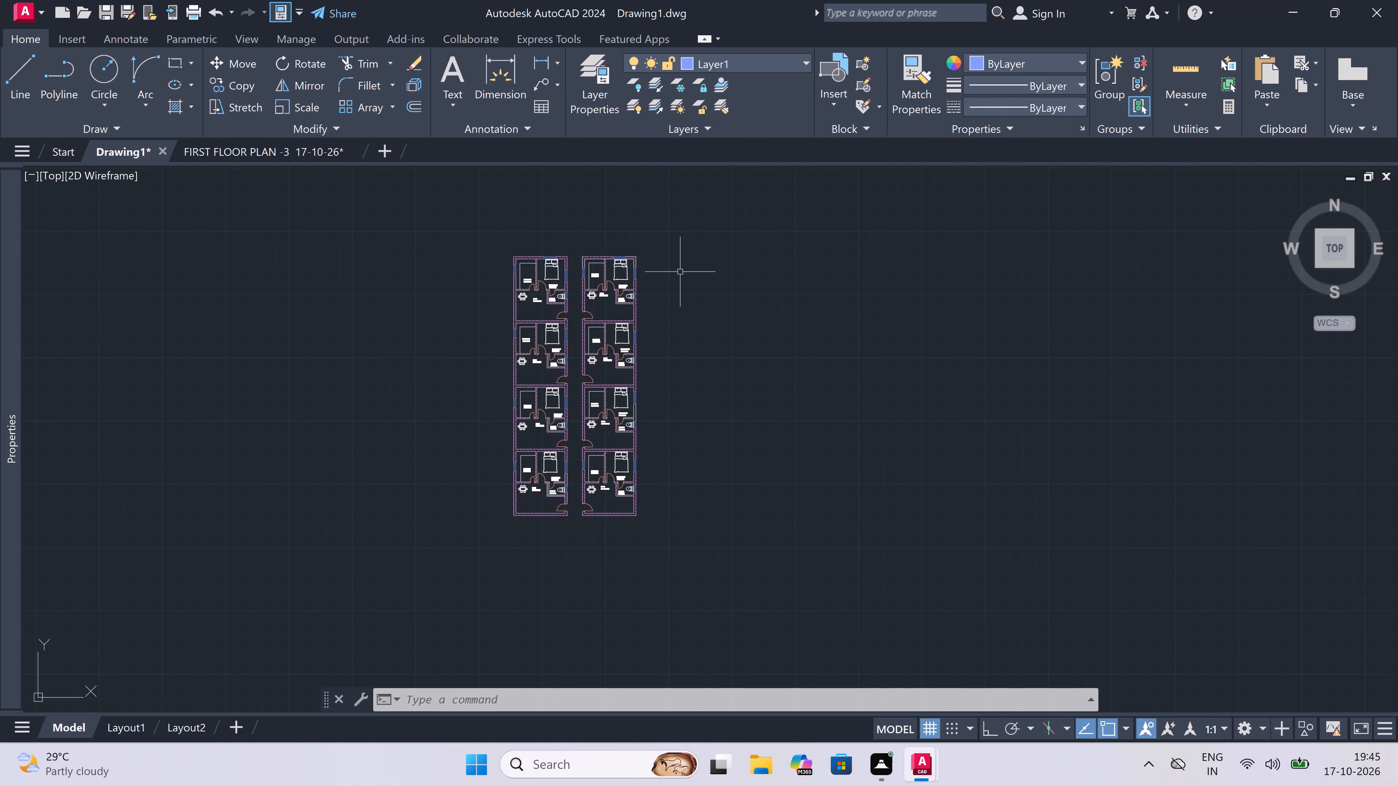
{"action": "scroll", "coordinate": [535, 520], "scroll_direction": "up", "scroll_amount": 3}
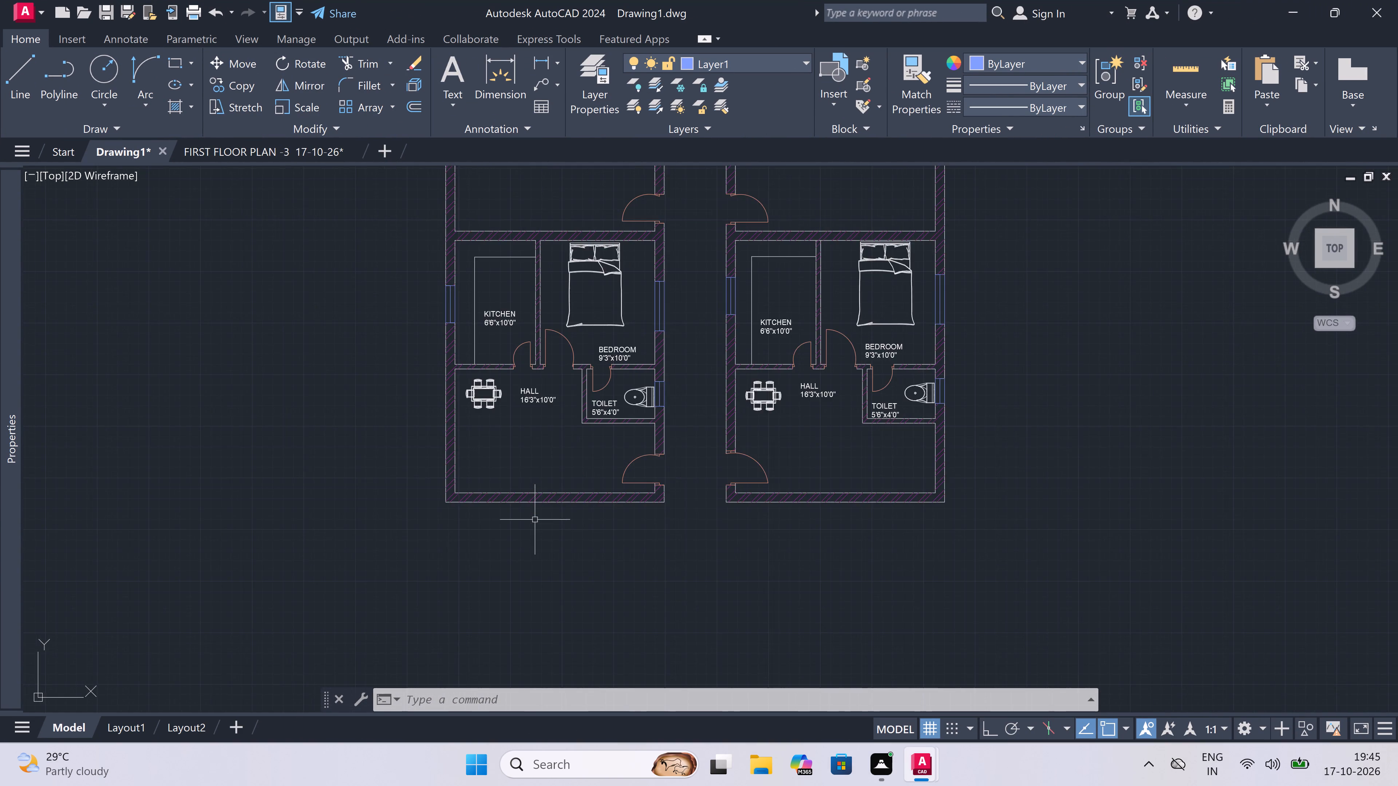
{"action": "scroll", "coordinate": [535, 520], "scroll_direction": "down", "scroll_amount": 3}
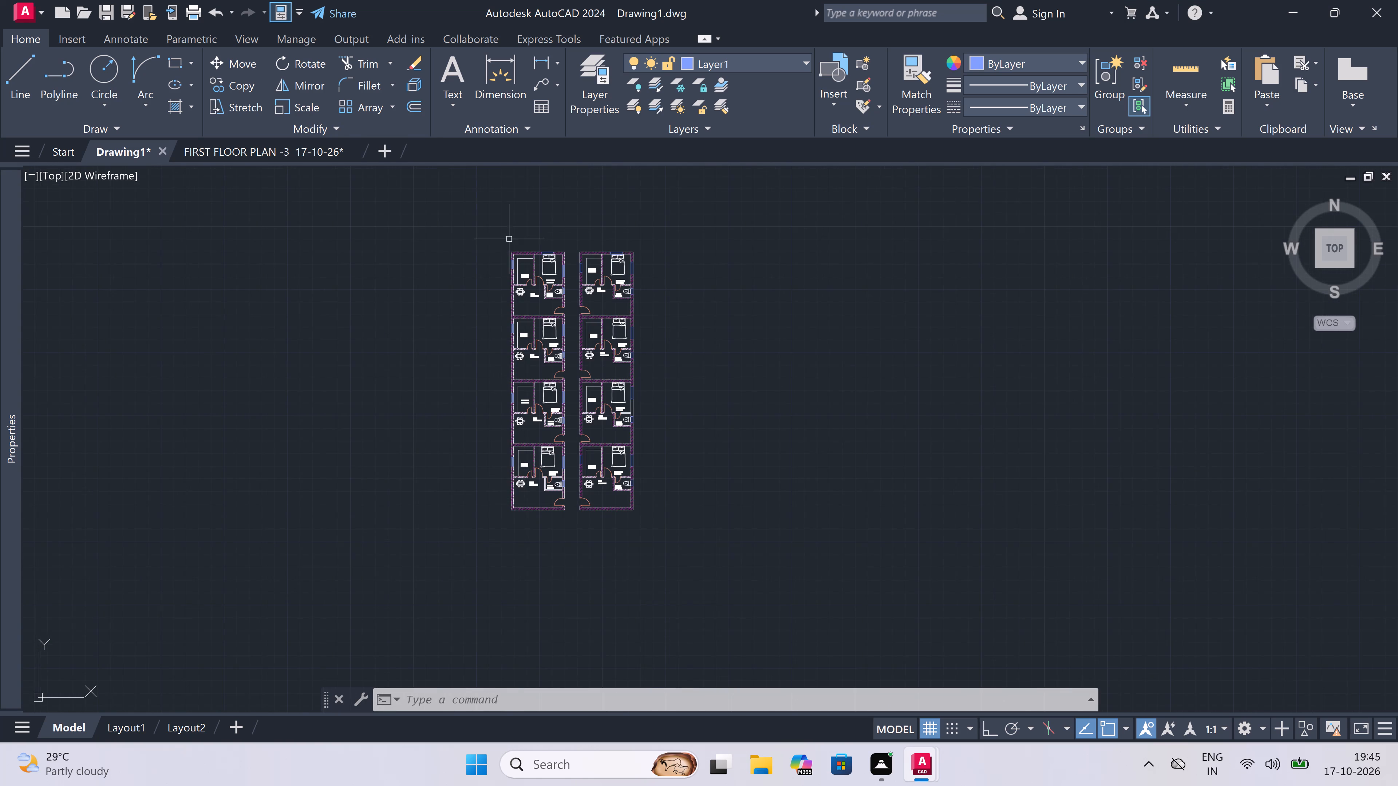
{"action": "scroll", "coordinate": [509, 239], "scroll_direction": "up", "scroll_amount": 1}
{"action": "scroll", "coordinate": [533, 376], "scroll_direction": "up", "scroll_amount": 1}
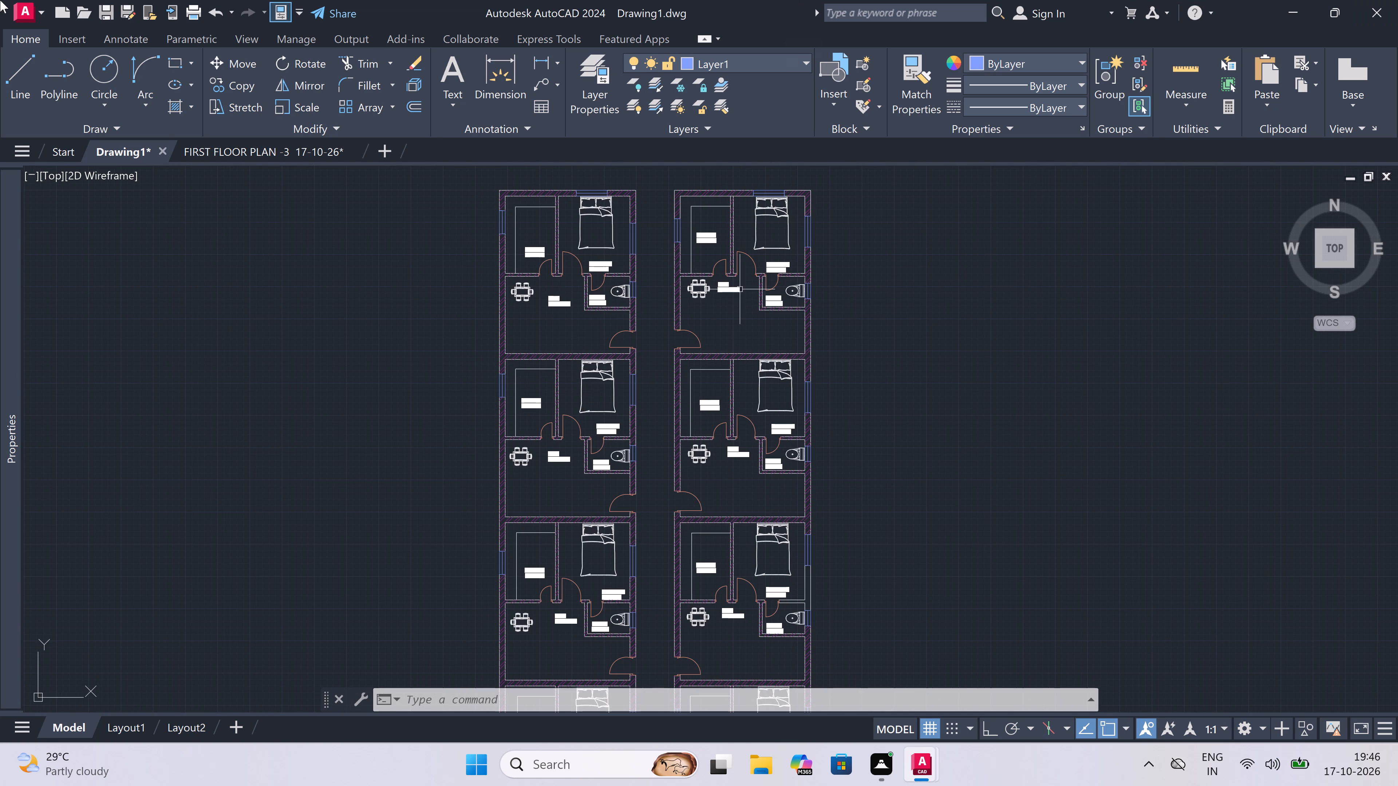
Open the recent drawing living_room_furniture (1).dwg.
{"action": "left_click", "coordinate": [29, 9]}
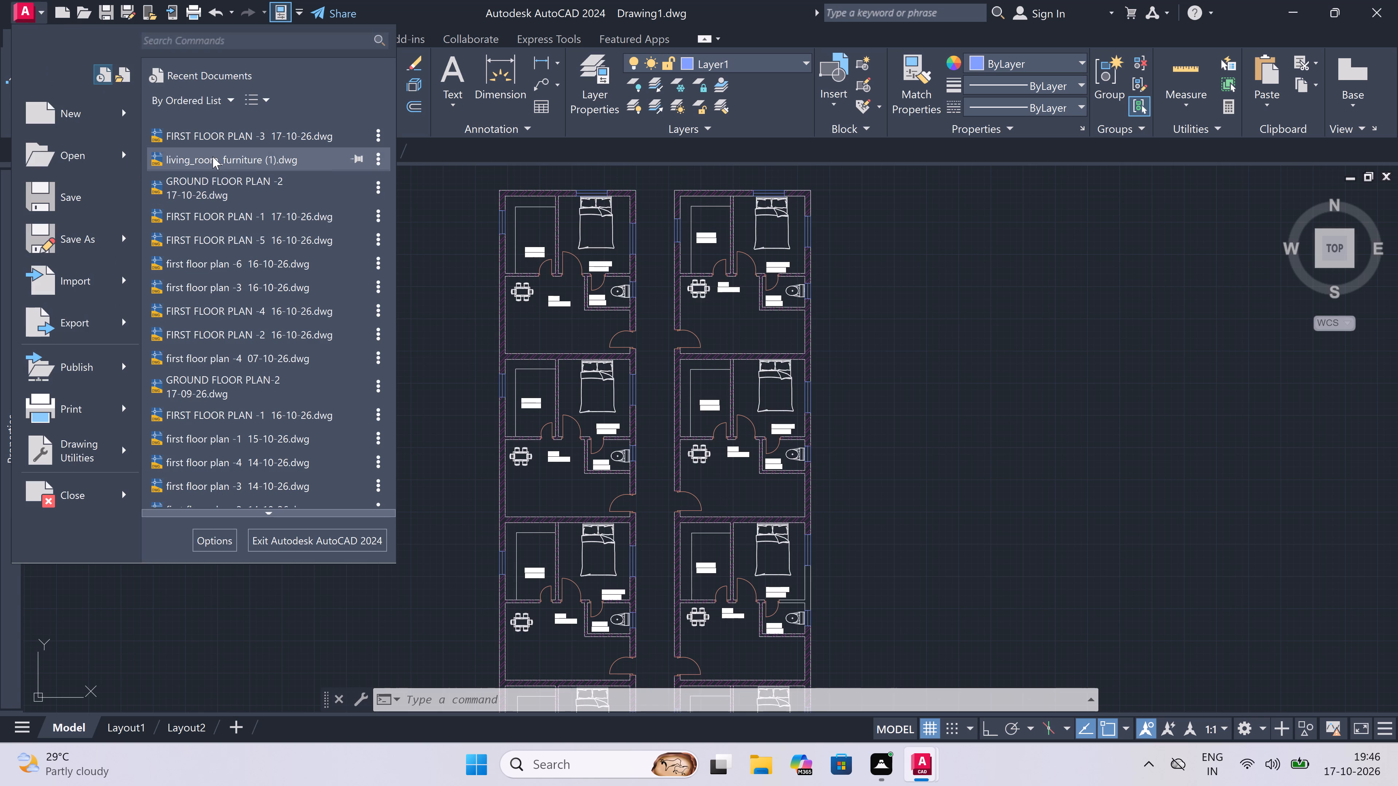
{"action": "triple_click", "coordinate": [213, 156]}
{"action": "left_click", "coordinate": [212, 154]}
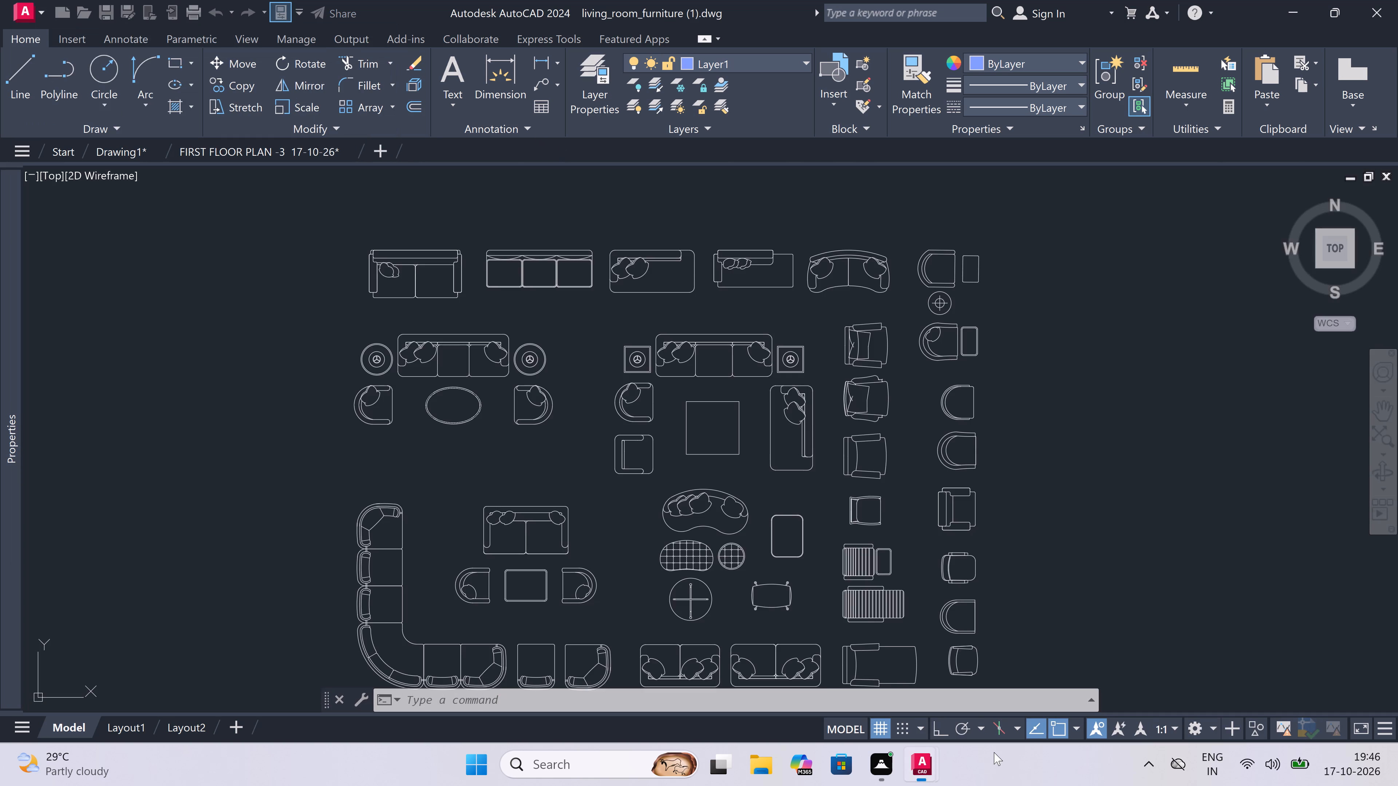
Copy the two cushioned two-seat sofas in the bottom row of the furniture drawing to the clipboard.
{"action": "scroll", "coordinate": [696, 322], "scroll_direction": "down", "scroll_amount": 2}
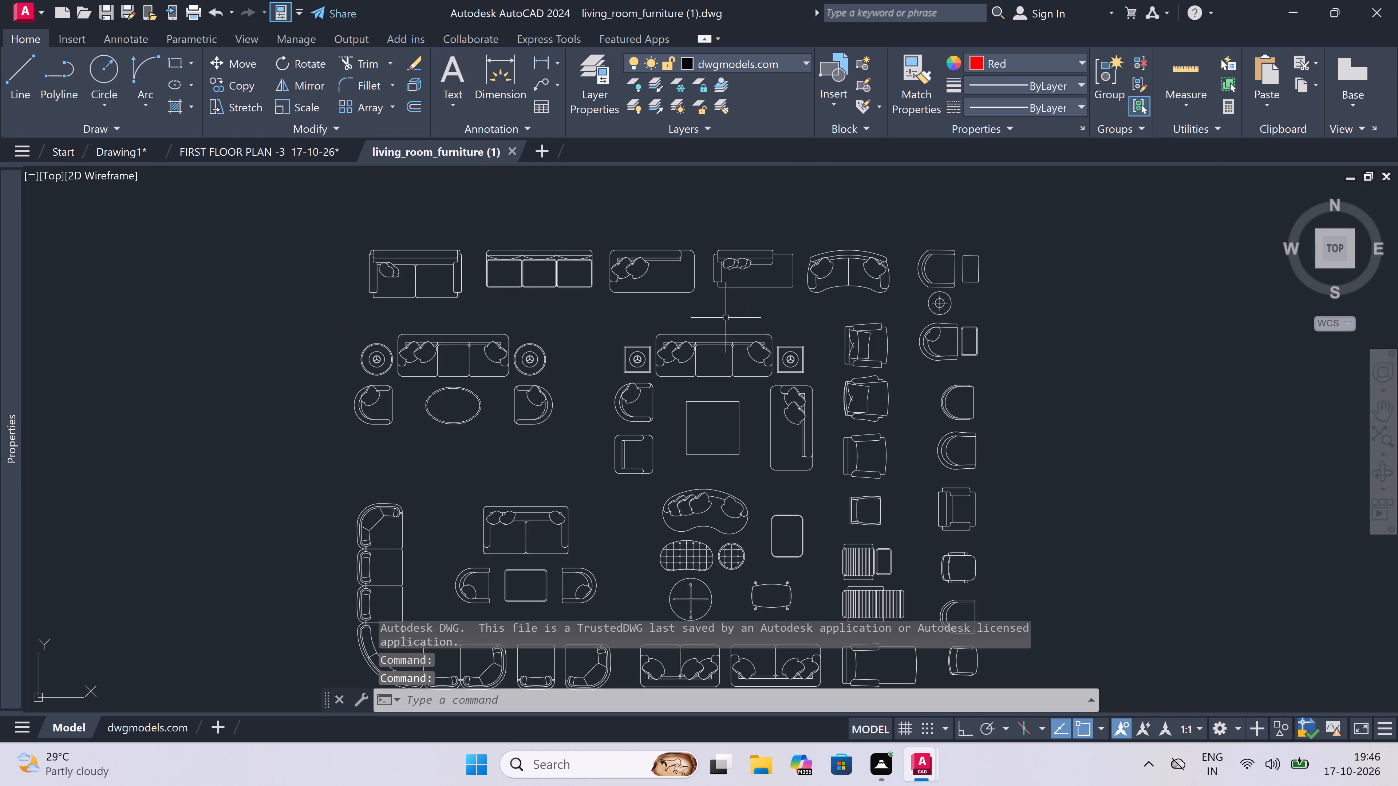
{"action": "scroll", "coordinate": [696, 322], "scroll_direction": "down", "scroll_amount": 2}
{"action": "scroll", "coordinate": [707, 369], "scroll_direction": "up", "scroll_amount": 4}
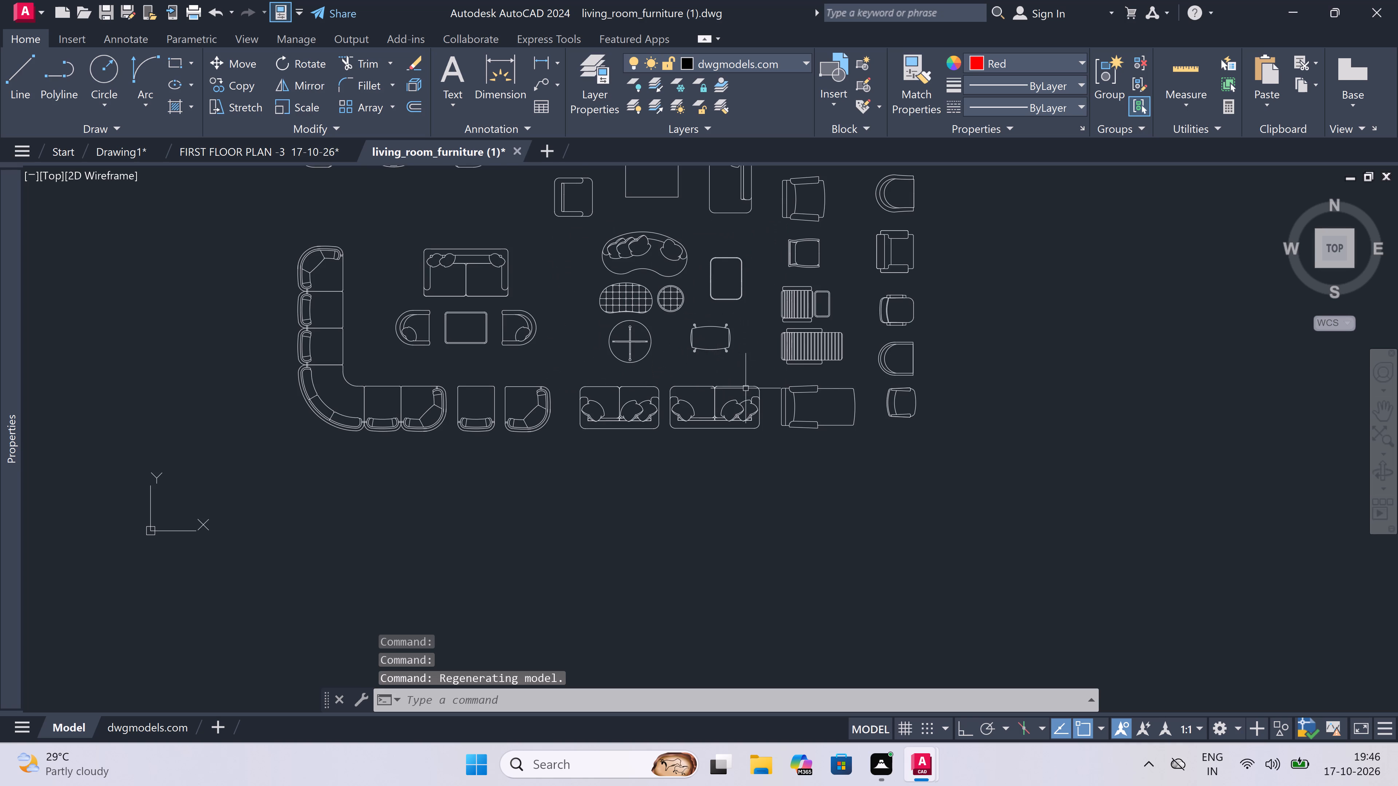
{"action": "scroll", "coordinate": [793, 389], "scroll_direction": "up", "scroll_amount": 2}
{"action": "left_click", "coordinate": [740, 356]}
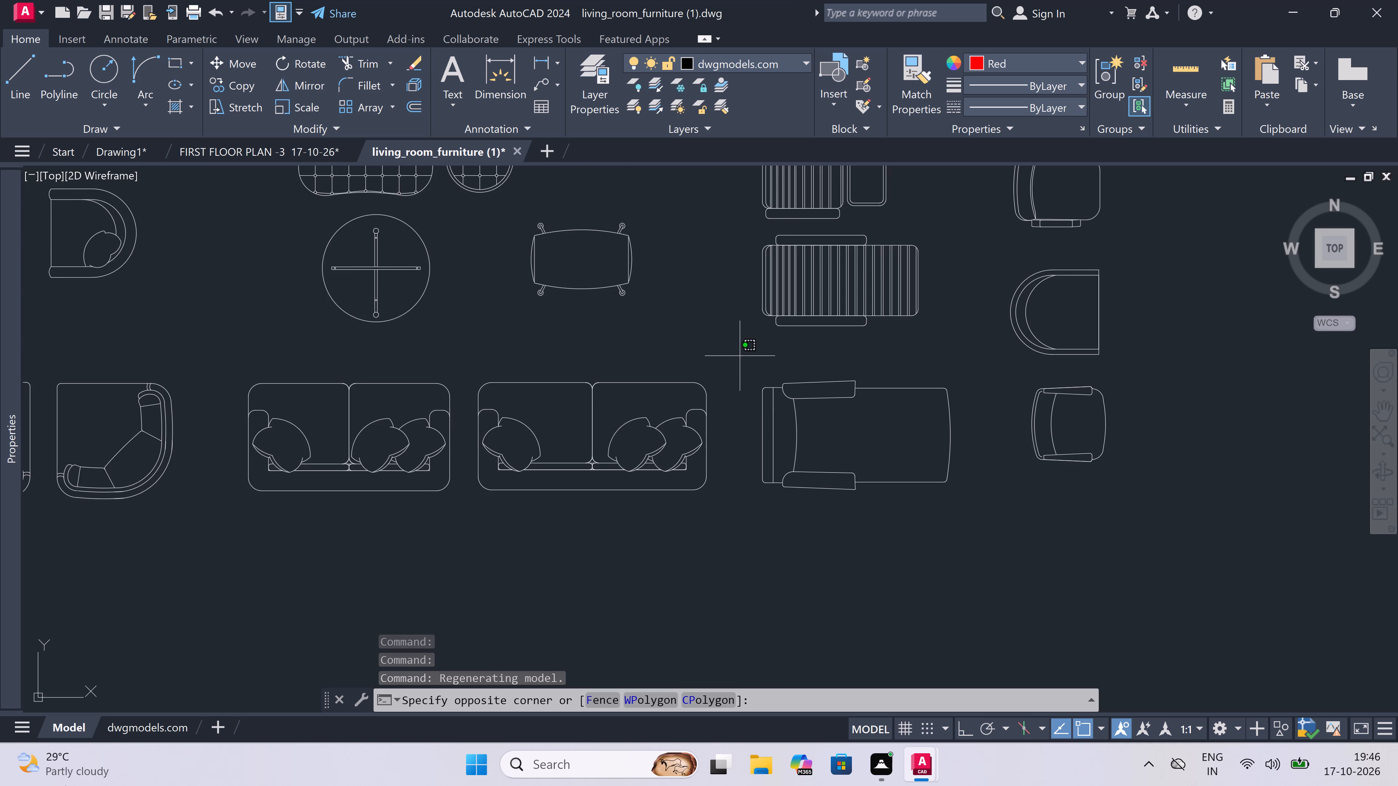
{"action": "left_click", "coordinate": [216, 545]}
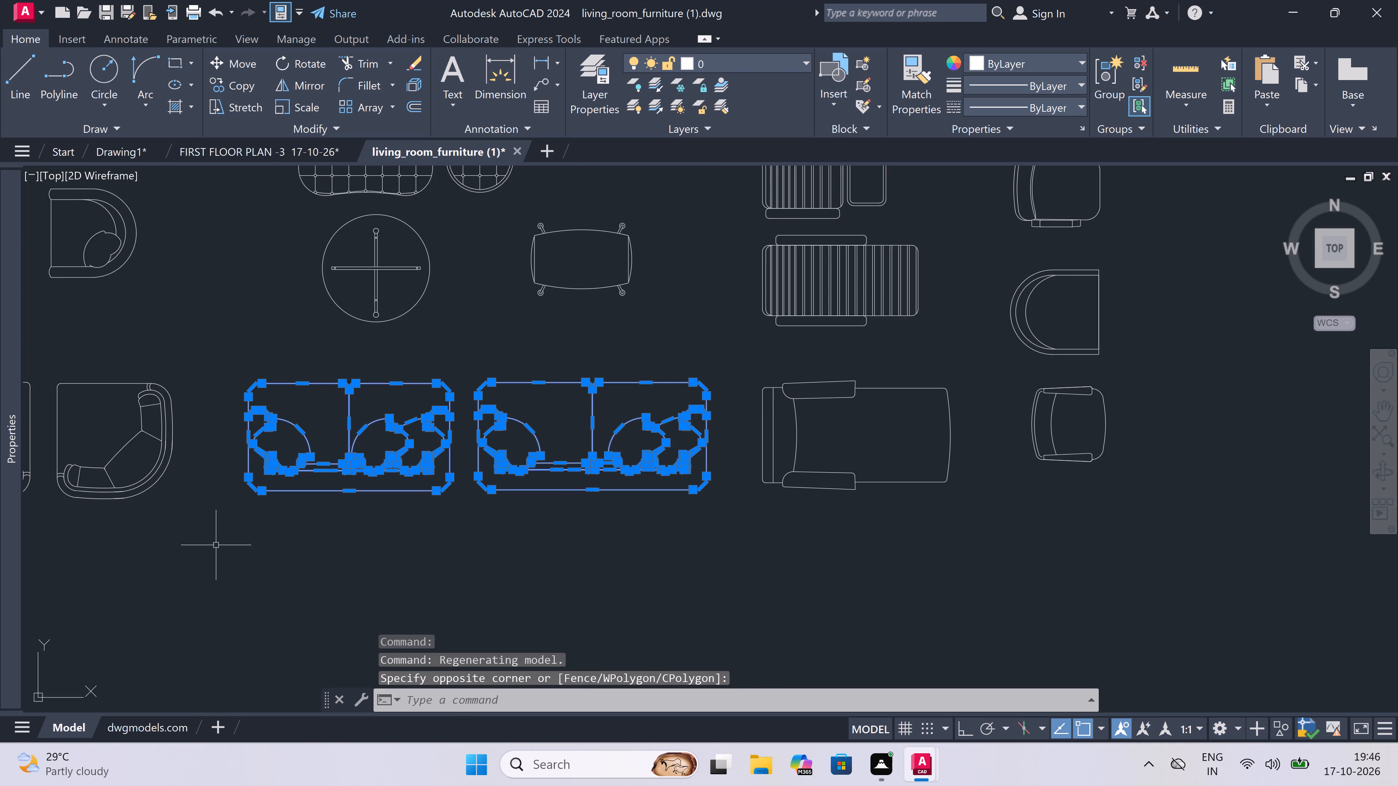
{"action": "key", "text": "ctrl+c"}
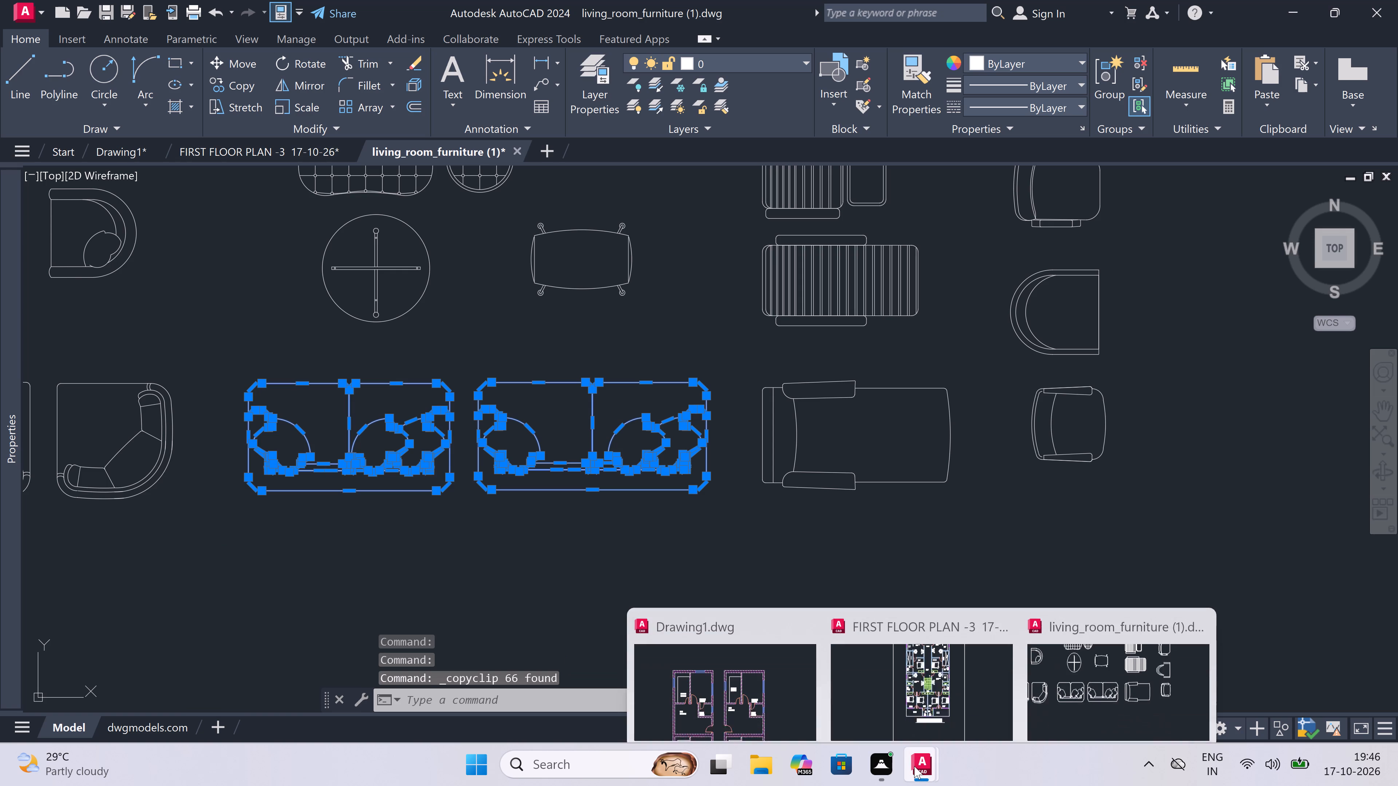
Switch to Drawing1 and paste the two sofas in the empty space just east of the plans.
{"action": "left_click", "coordinate": [708, 694]}
{"action": "key", "text": "ctrl+v"}
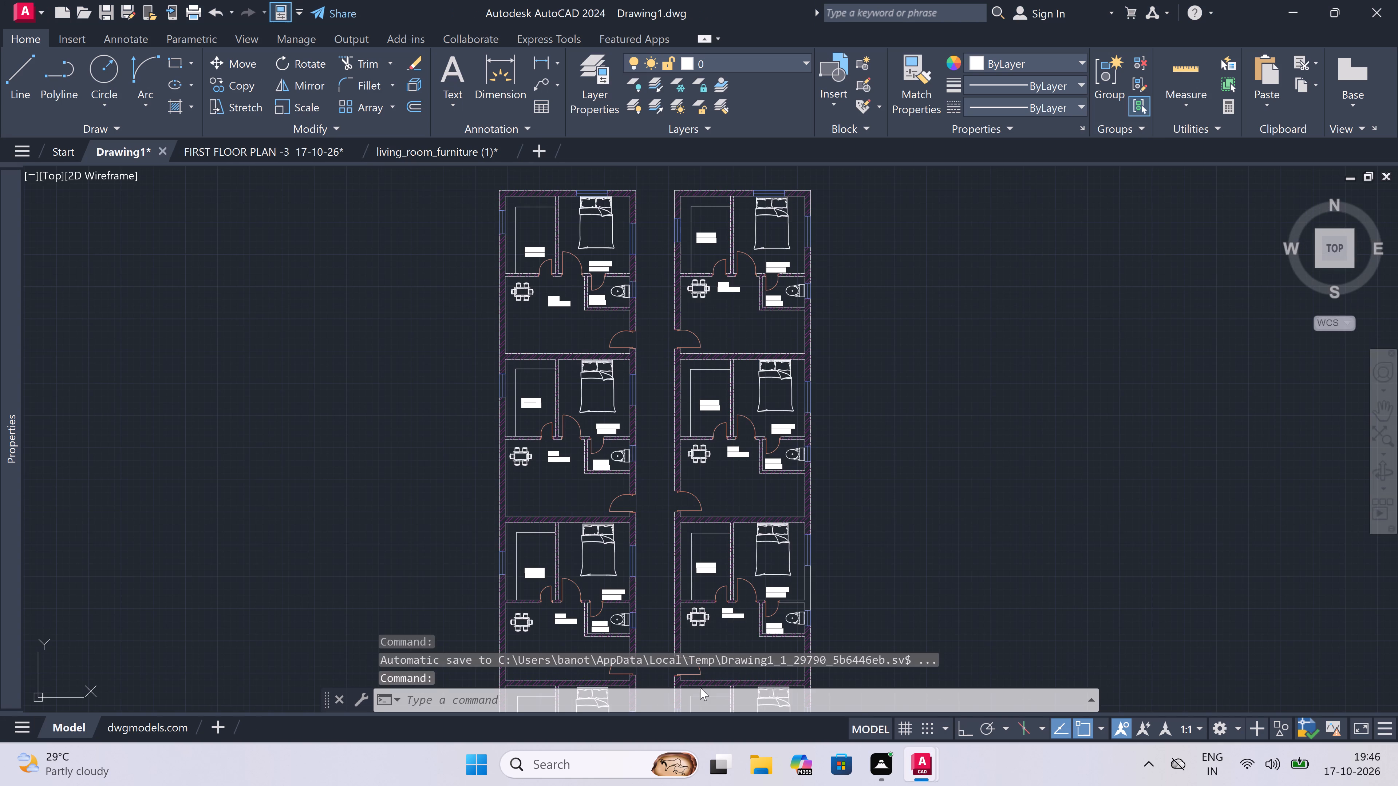
{"action": "scroll", "coordinate": [82, 434], "scroll_direction": "down", "scroll_amount": 4}
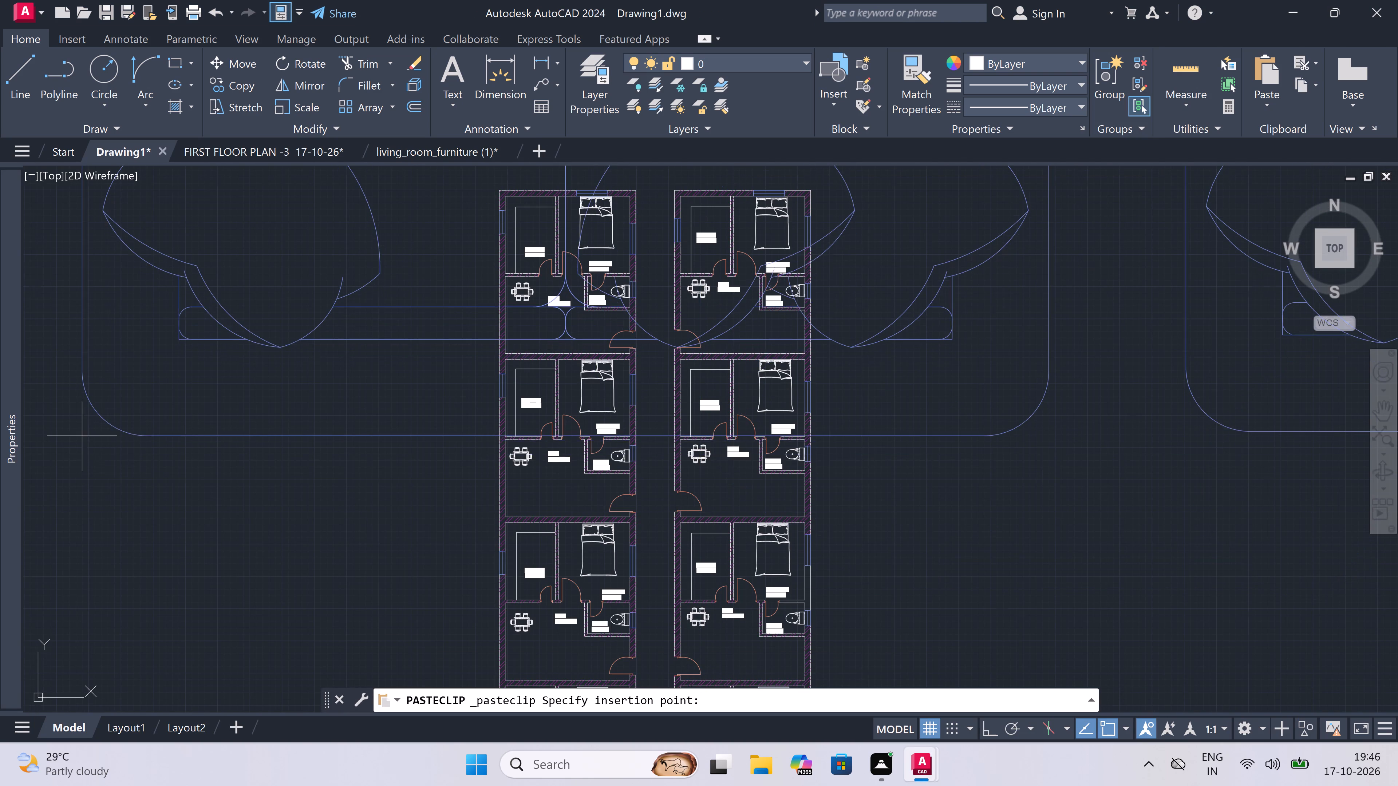
{"action": "left_click", "coordinate": [315, 530]}
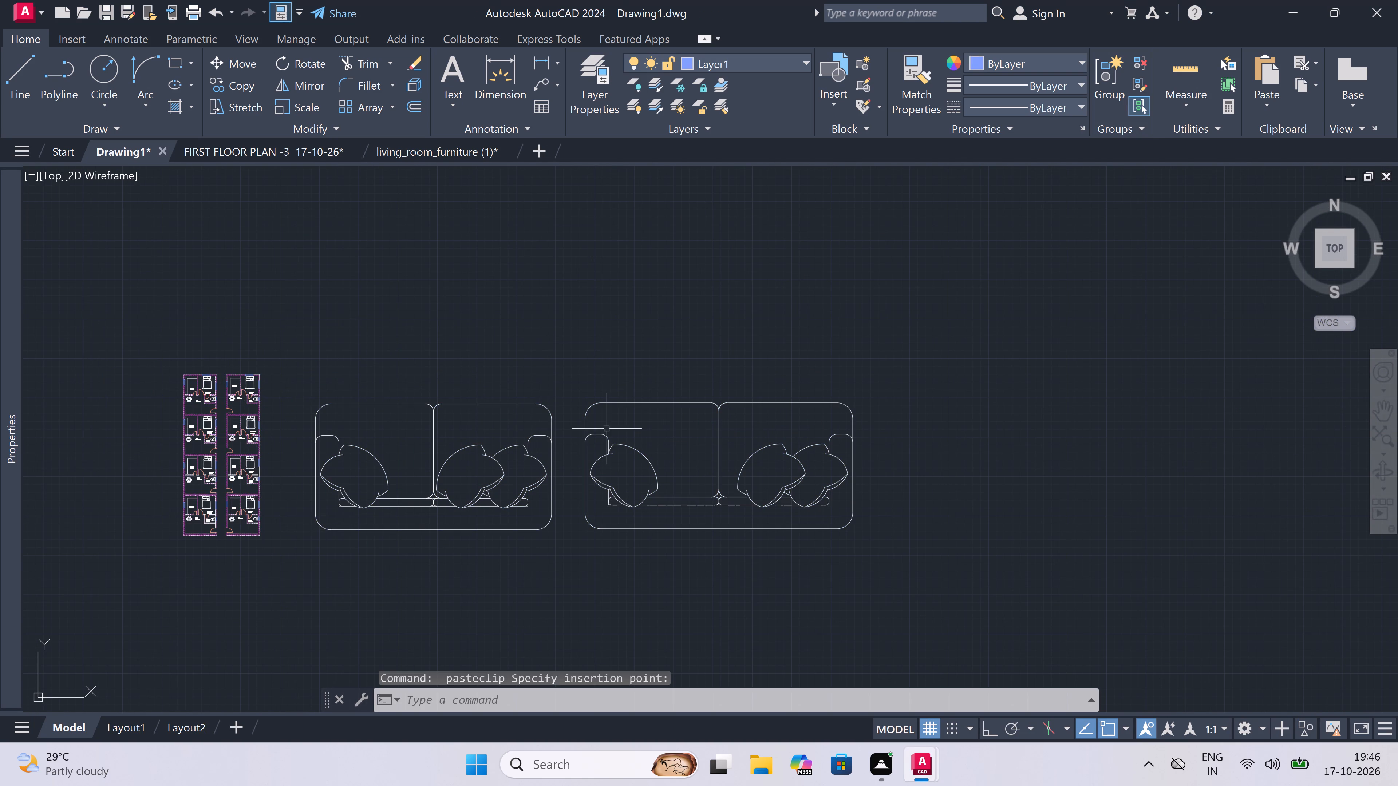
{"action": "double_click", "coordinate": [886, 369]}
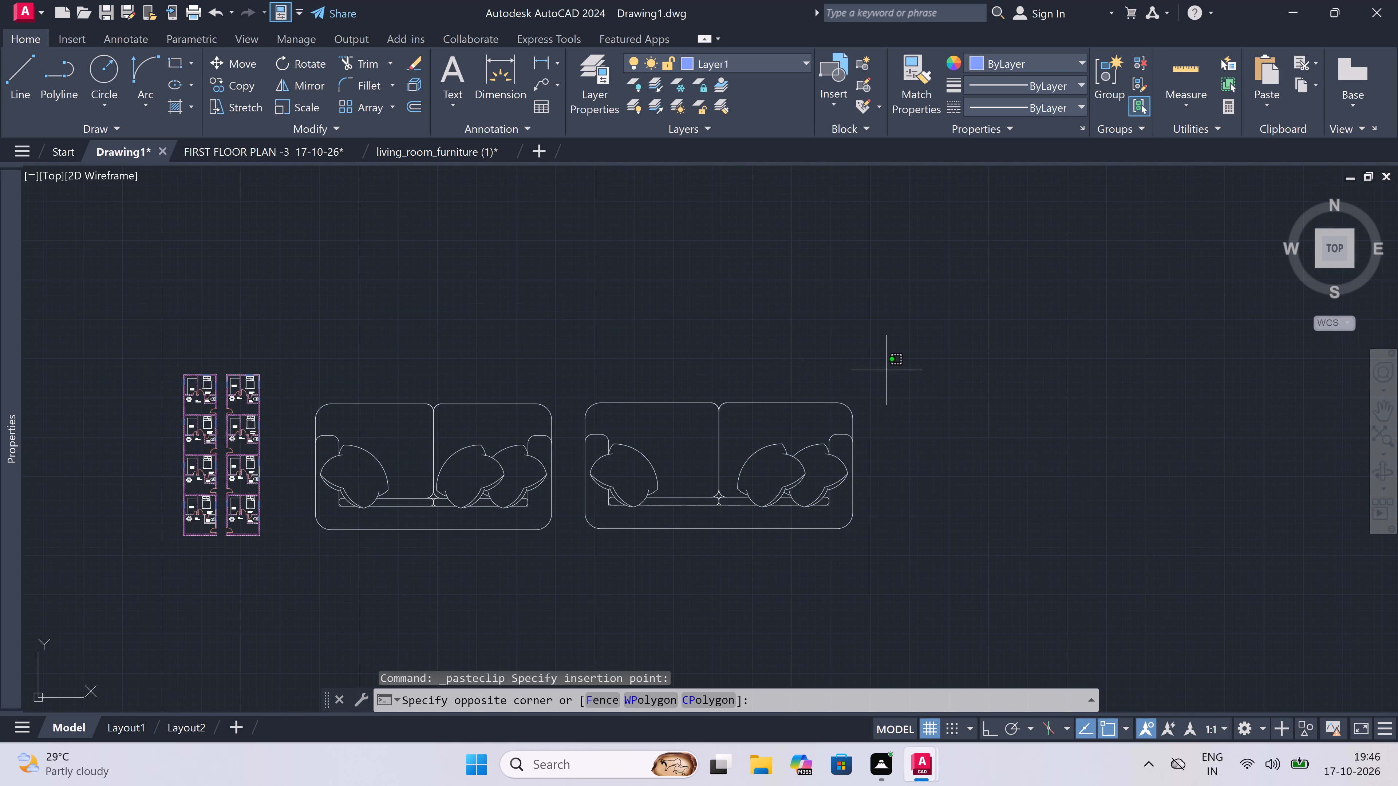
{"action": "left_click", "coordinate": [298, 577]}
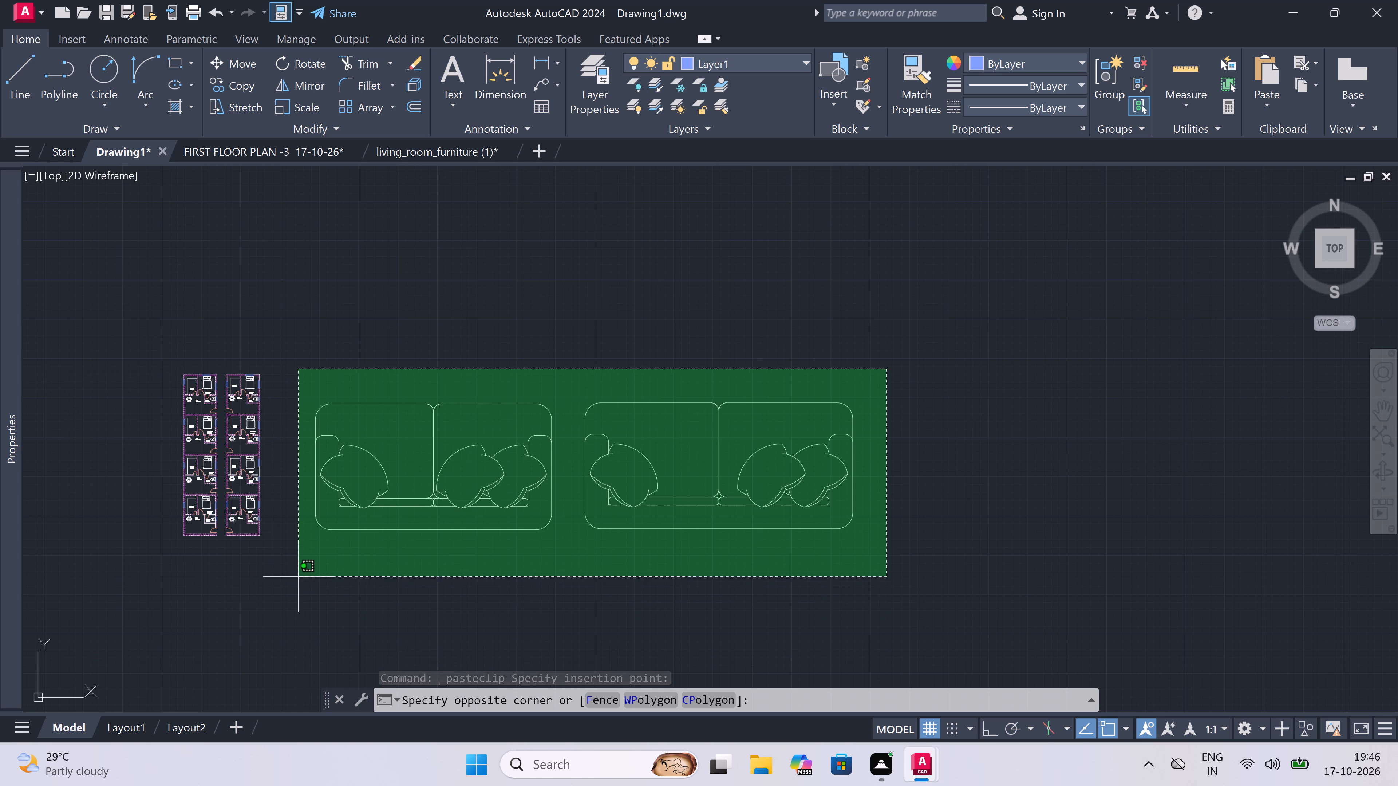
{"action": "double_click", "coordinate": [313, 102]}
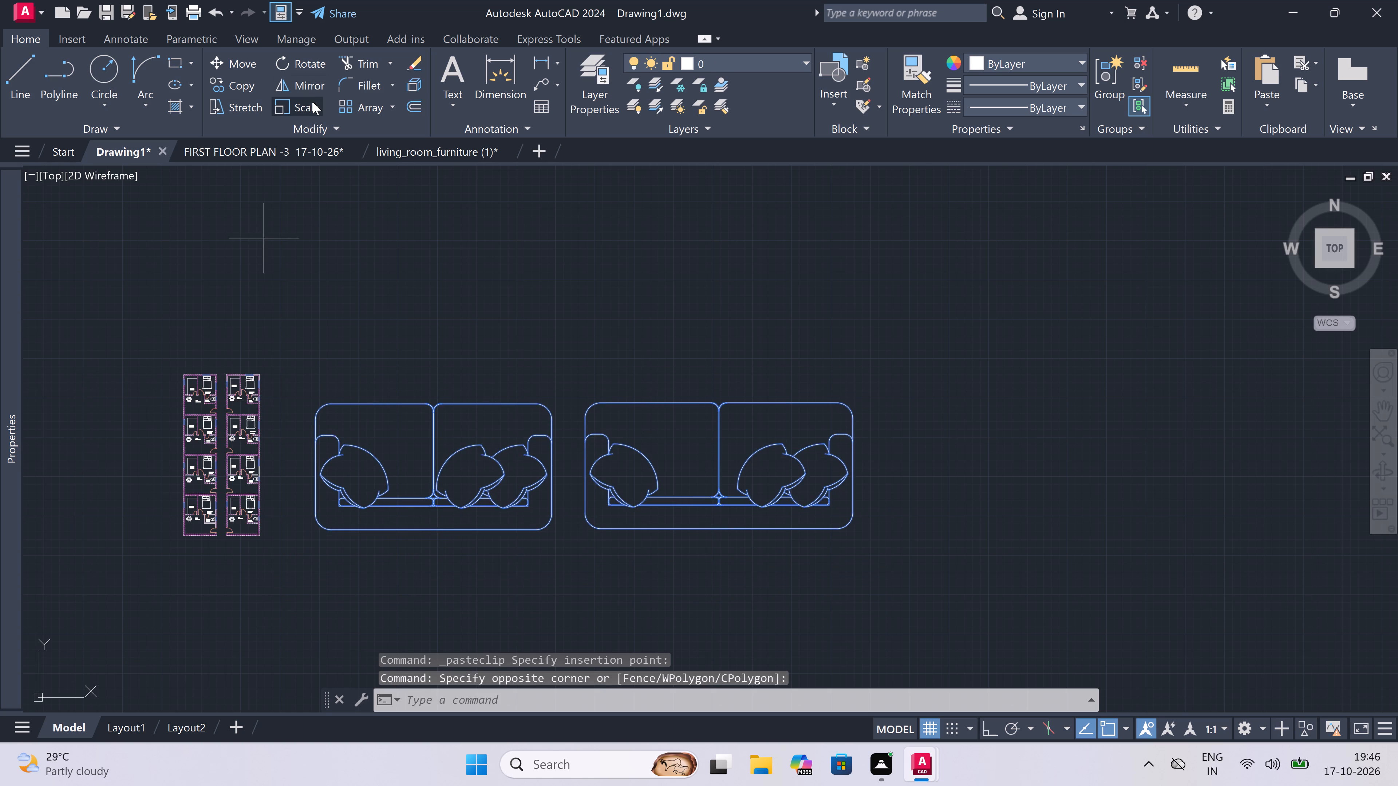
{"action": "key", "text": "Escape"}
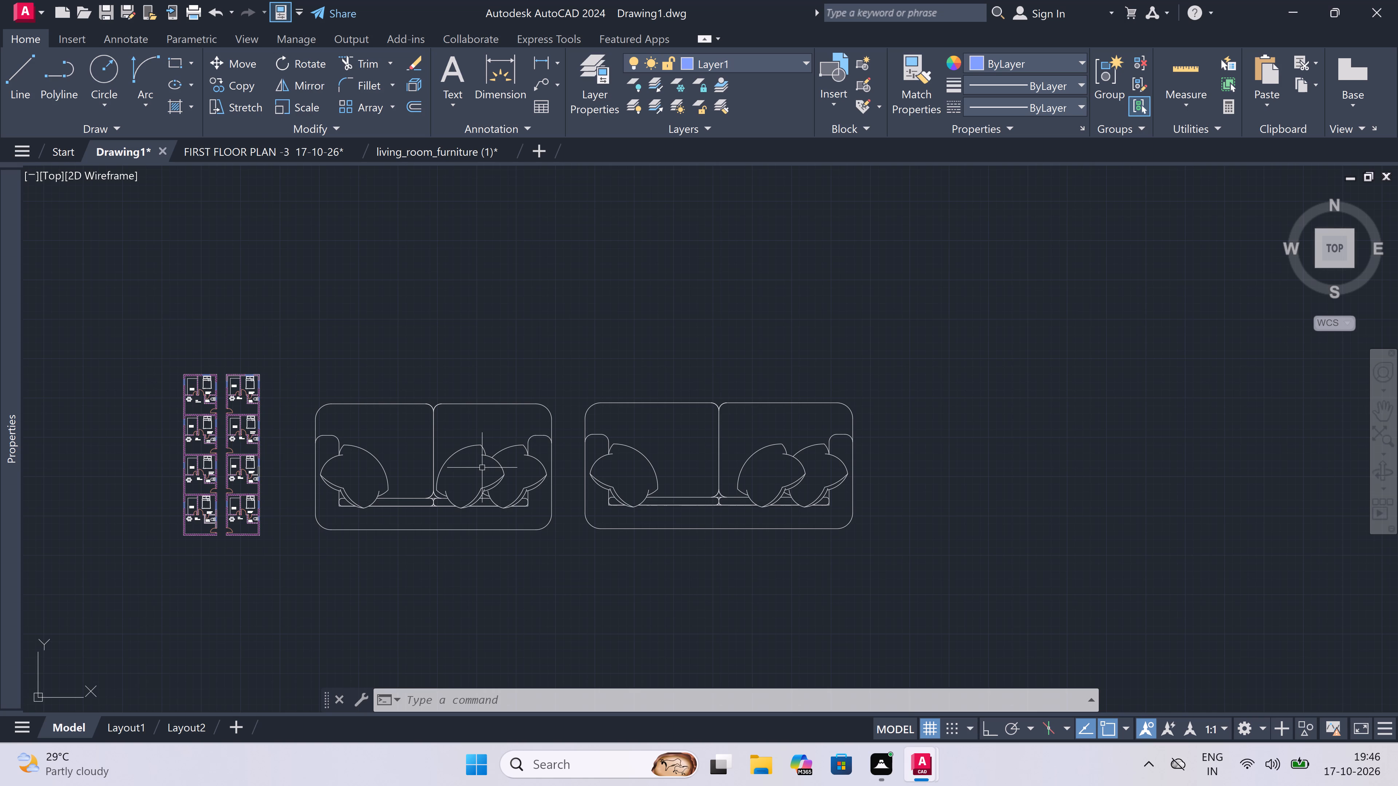
Scale the two pasted sofas down by eye to room size, using a base point inside the west sofa.
{"action": "left_click", "coordinate": [956, 362]}
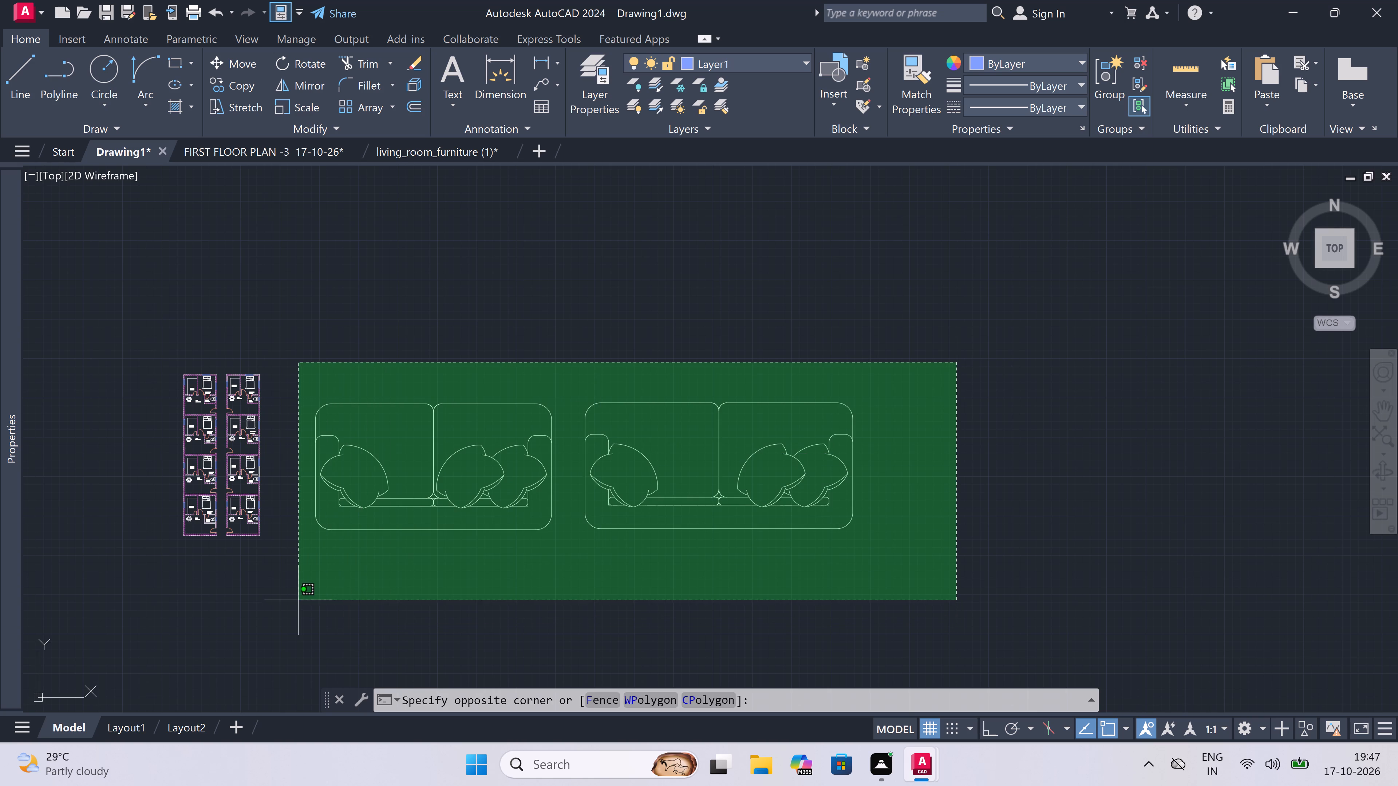
{"action": "left_click", "coordinate": [298, 600]}
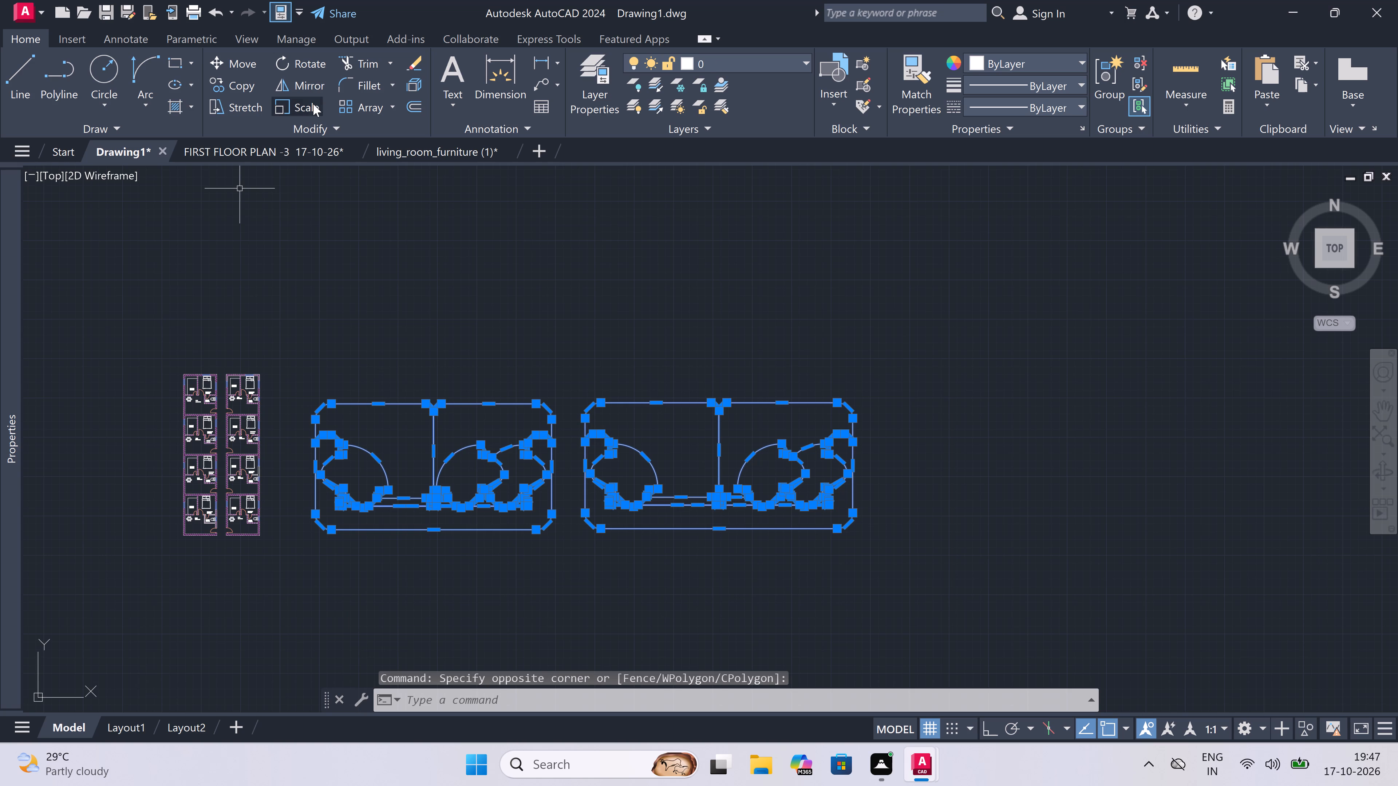
{"action": "double_click", "coordinate": [313, 104]}
{"action": "left_click", "coordinate": [414, 467]}
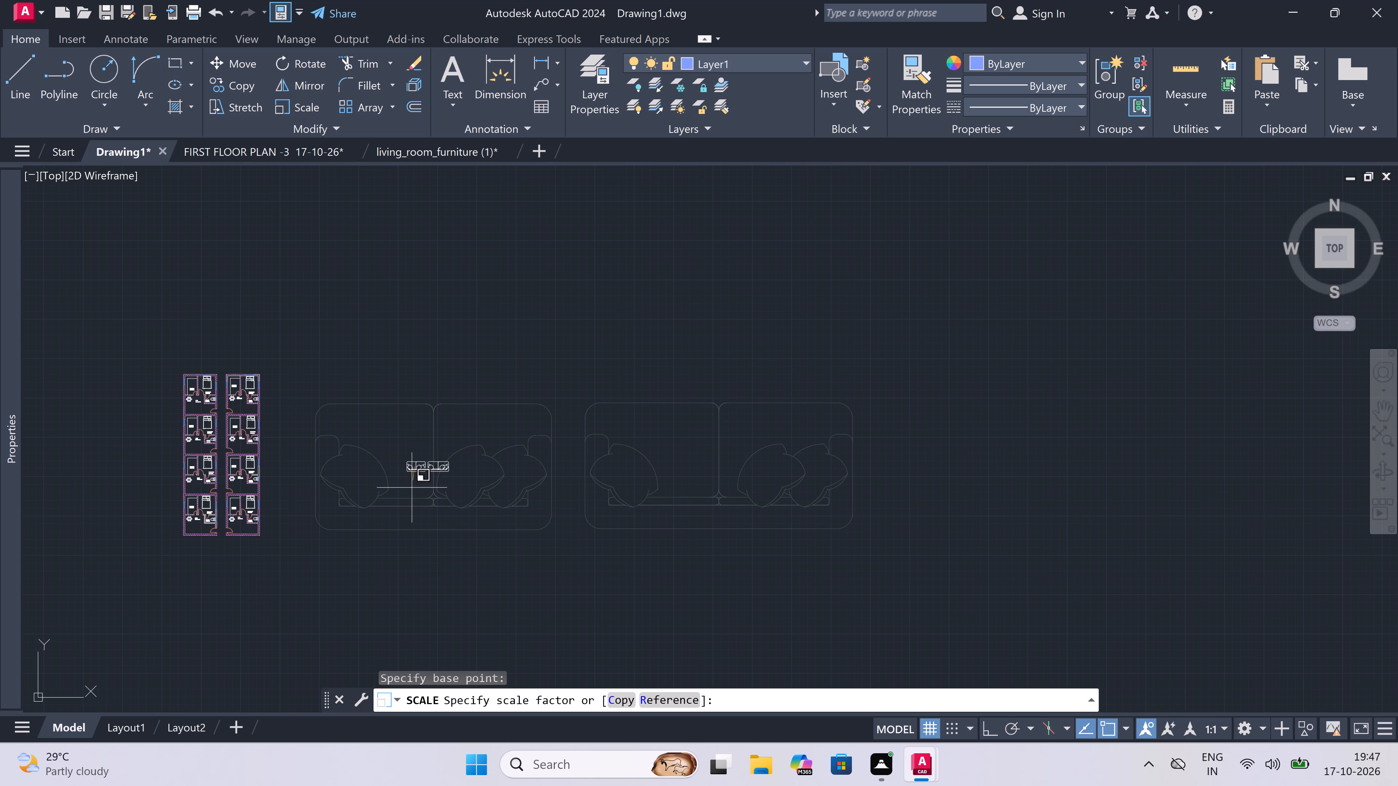
{"action": "scroll", "coordinate": [412, 500], "scroll_direction": "up", "scroll_amount": 3}
{"action": "left_click", "coordinate": [398, 394]}
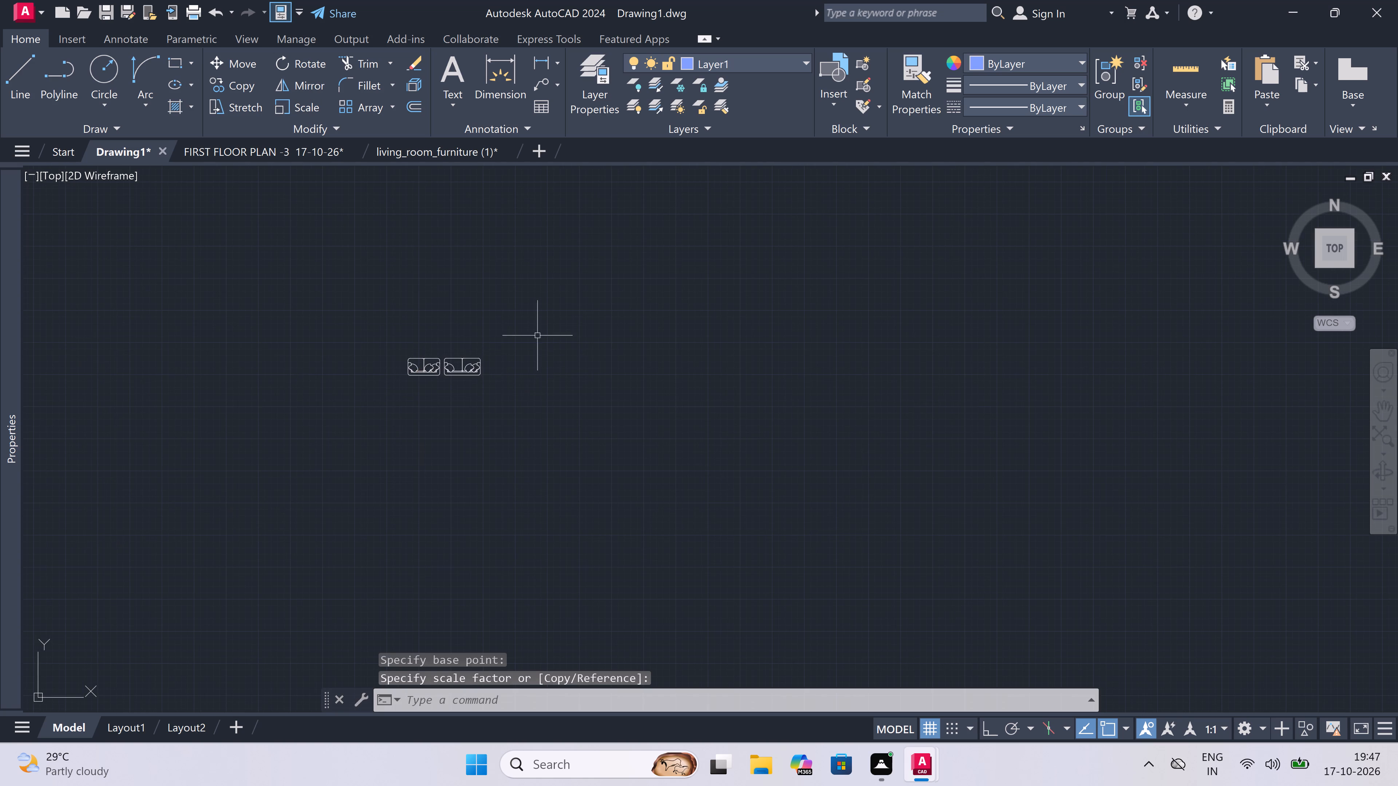
Move the two scaled sofas into the top west plan's hall, side by side just above its south wall.
{"action": "left_click", "coordinate": [552, 327]}
{"action": "left_click", "coordinate": [285, 479]}
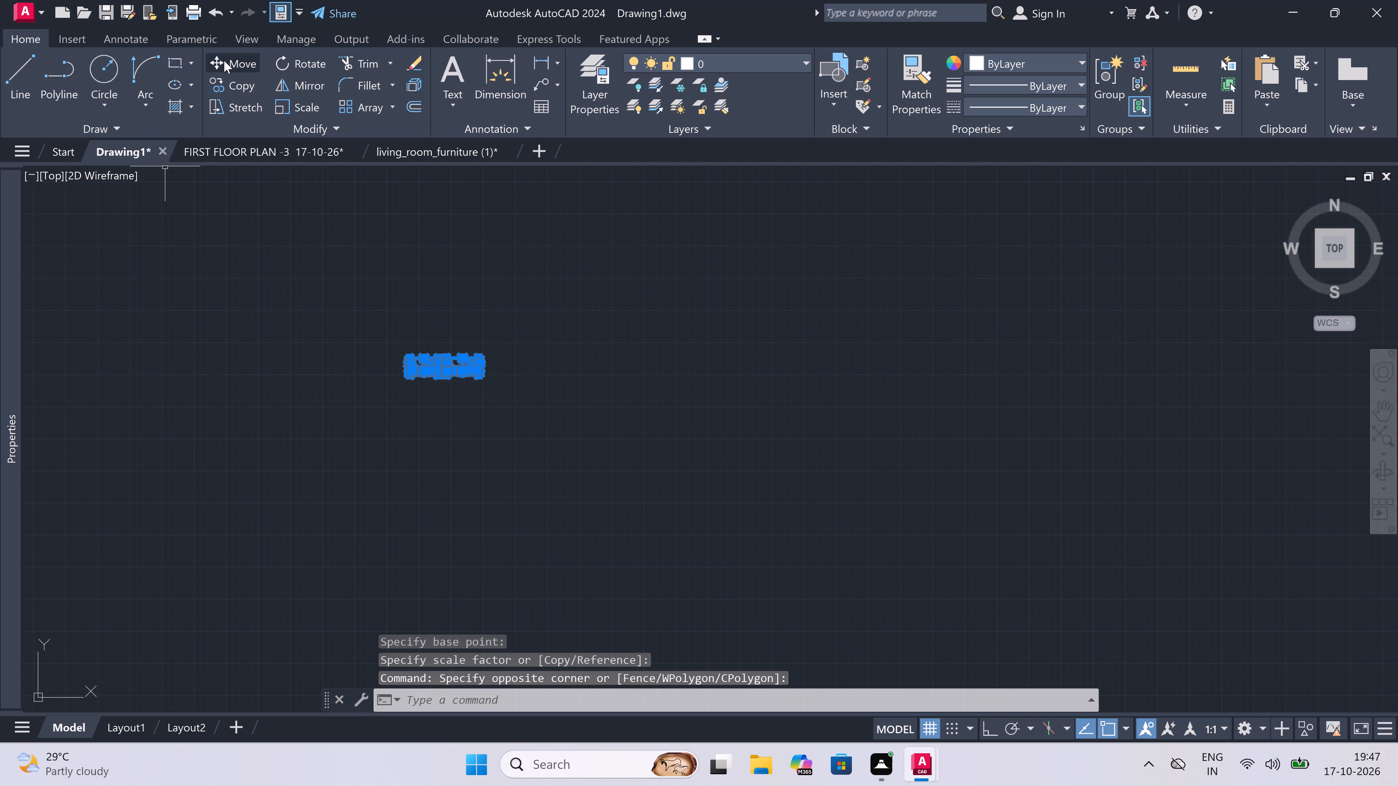
{"action": "left_click", "coordinate": [224, 59]}
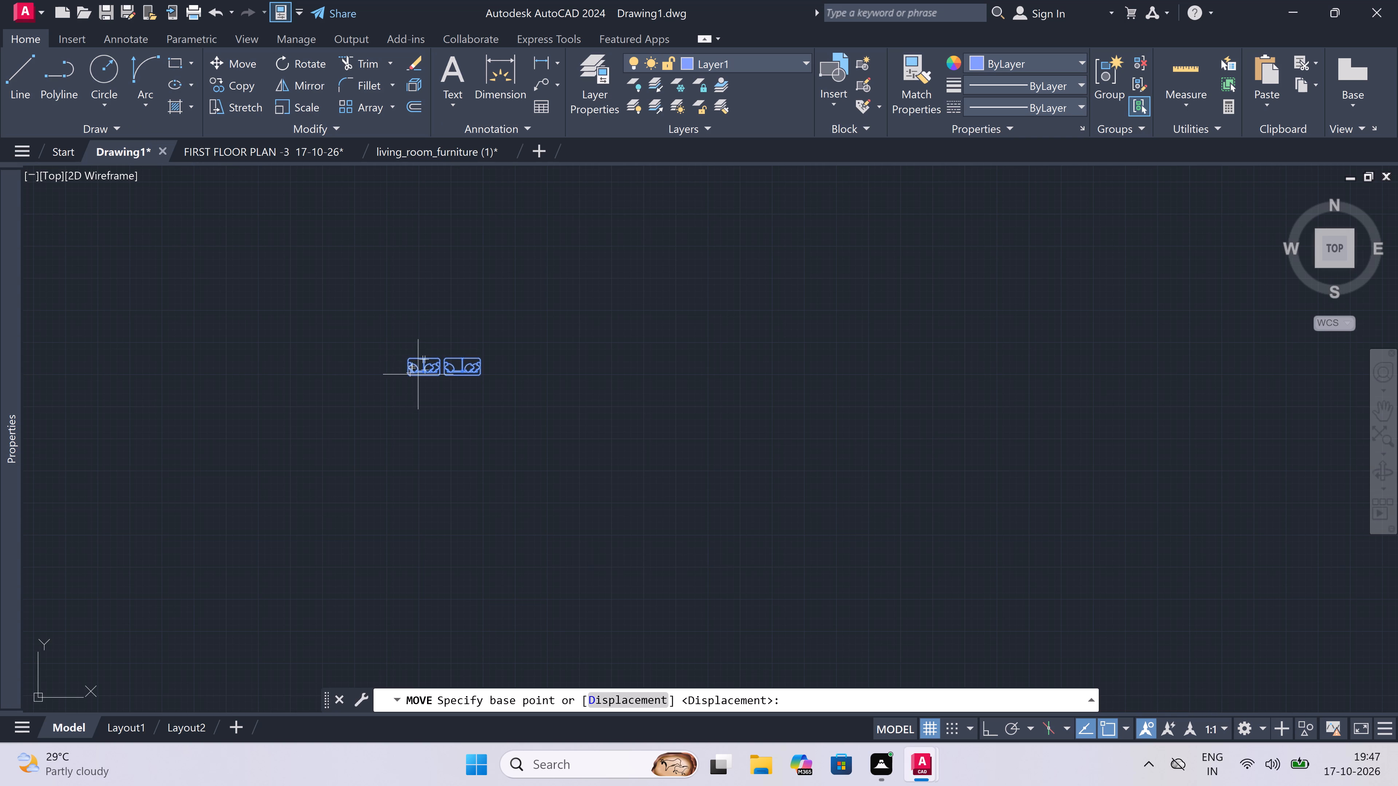
{"action": "left_click", "coordinate": [419, 373]}
{"action": "scroll", "coordinate": [457, 509], "scroll_direction": "down", "scroll_amount": 3}
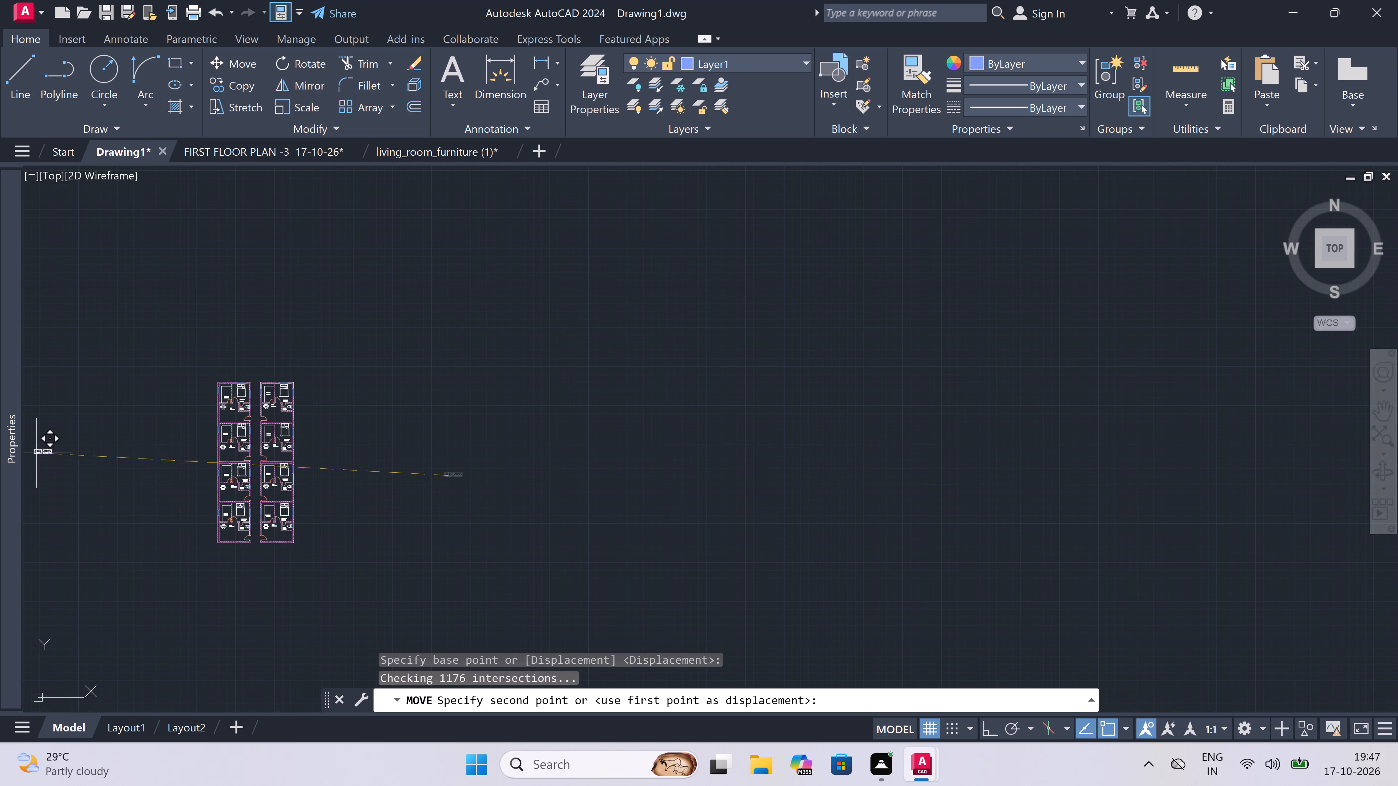
{"action": "scroll", "coordinate": [195, 428], "scroll_direction": "up", "scroll_amount": 4}
{"action": "scroll", "coordinate": [364, 366], "scroll_direction": "up", "scroll_amount": 1}
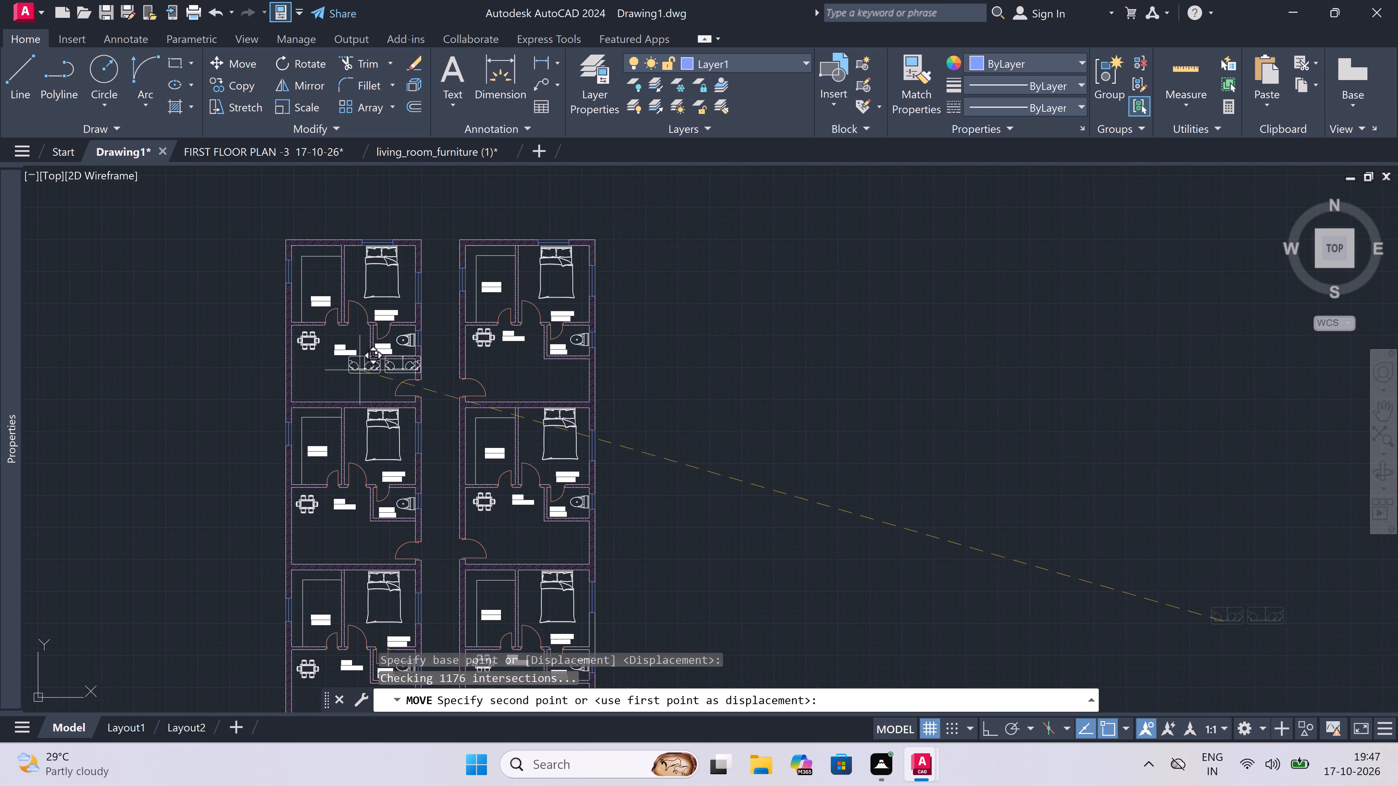
{"action": "scroll", "coordinate": [364, 366], "scroll_direction": "up", "scroll_amount": 1}
{"action": "scroll", "coordinate": [218, 438], "scroll_direction": "up", "scroll_amount": 2}
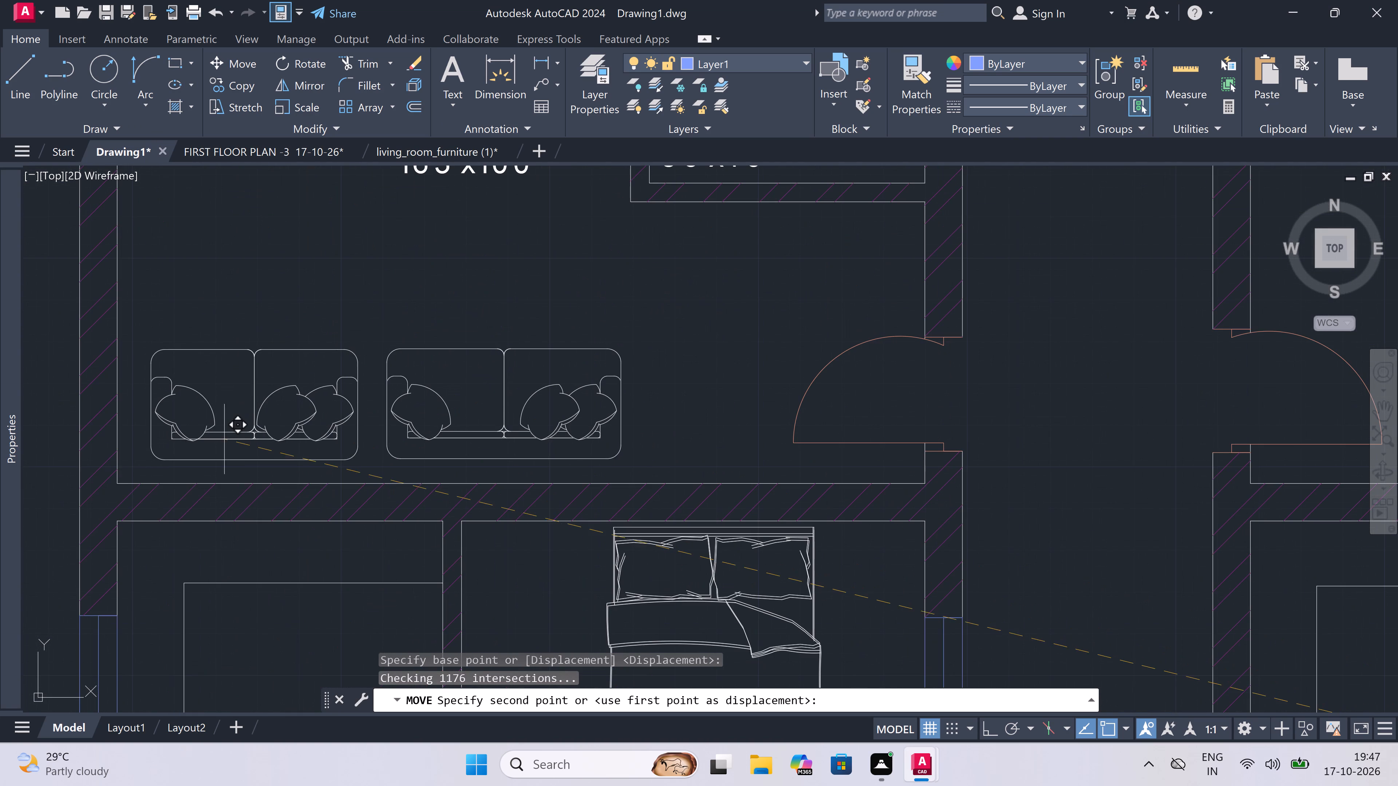
{"action": "left_click", "coordinate": [224, 456]}
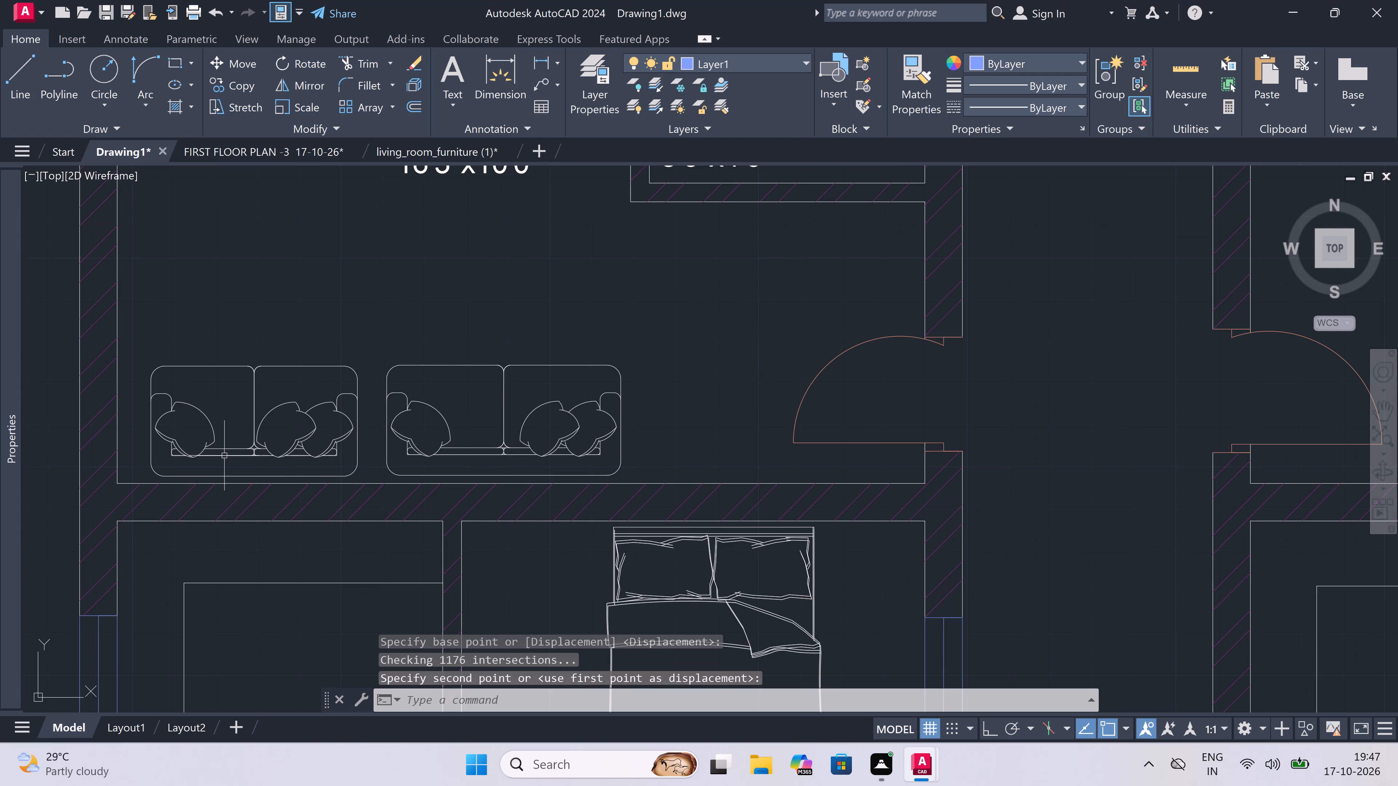
{"action": "double_click", "coordinate": [647, 344]}
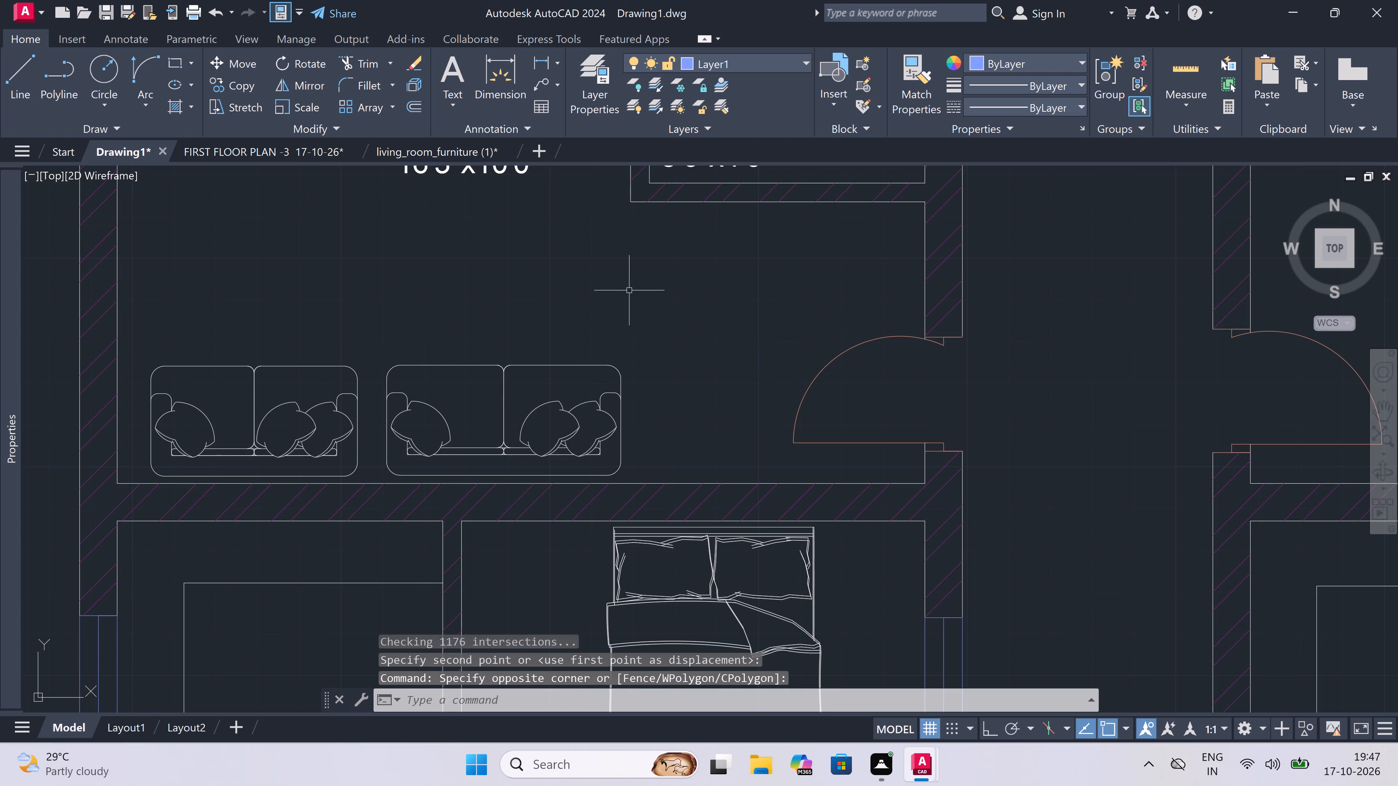
Copy the top west plan's two sofas into the second west plan's hall, just above its south wall.
{"action": "left_click", "coordinate": [657, 324]}
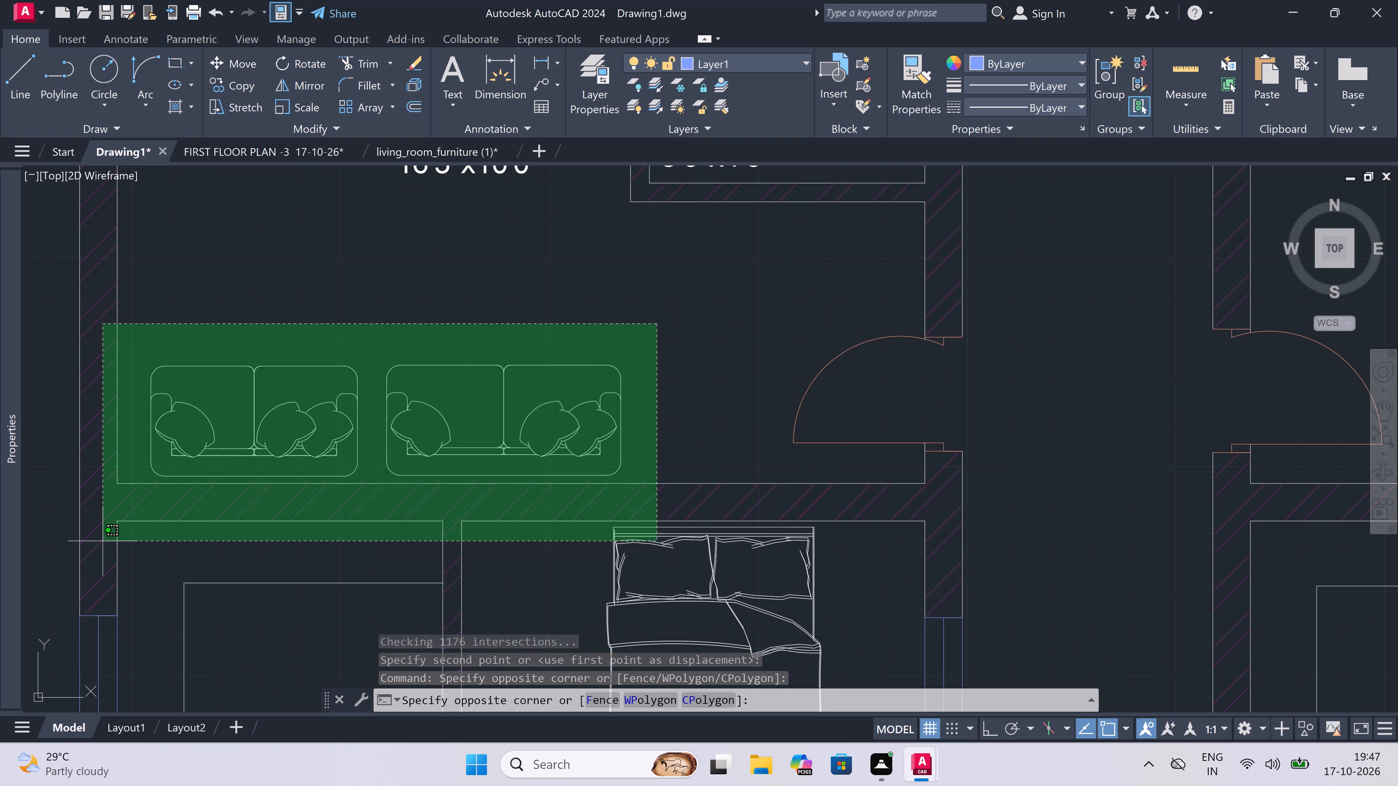
{"action": "scroll", "coordinate": [148, 497], "scroll_direction": "up", "scroll_amount": 2}
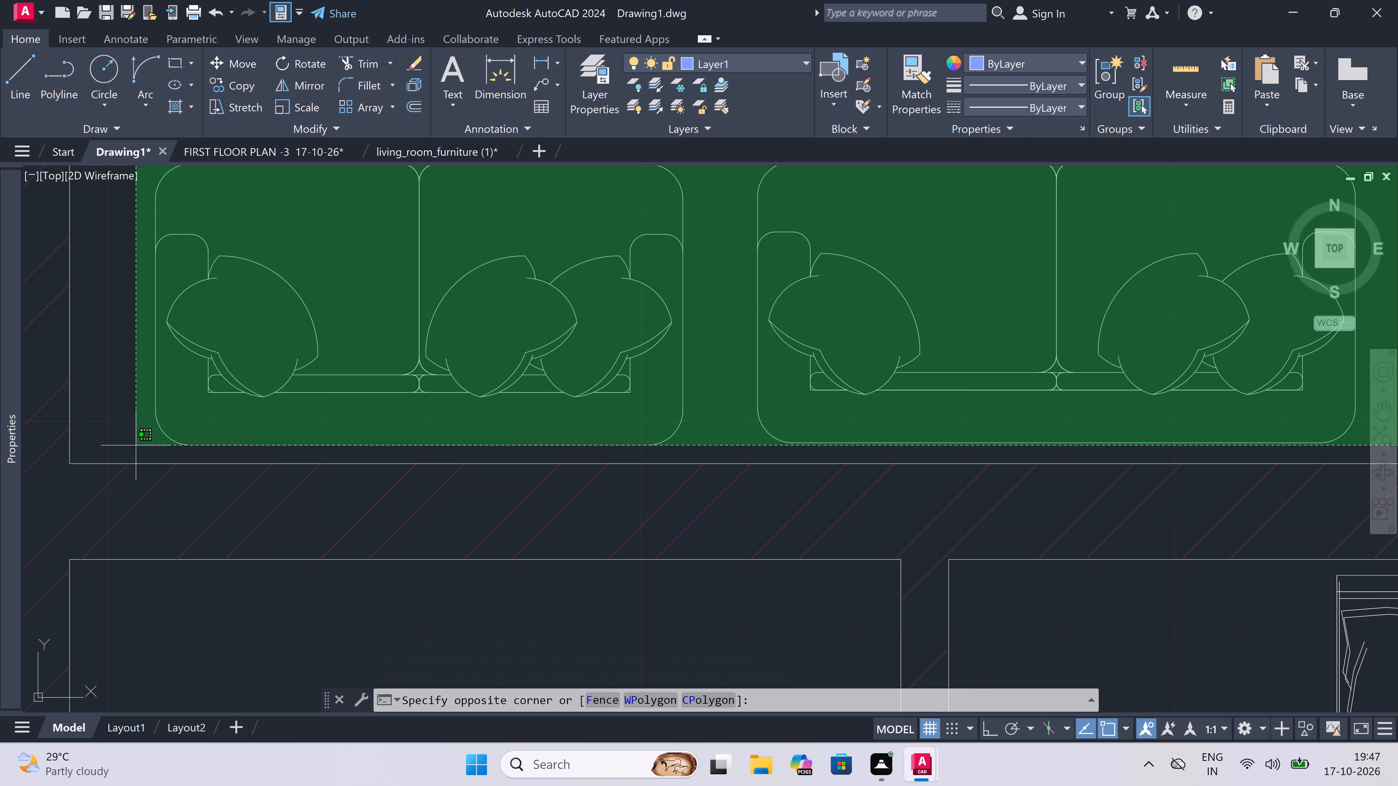
{"action": "left_click", "coordinate": [135, 452]}
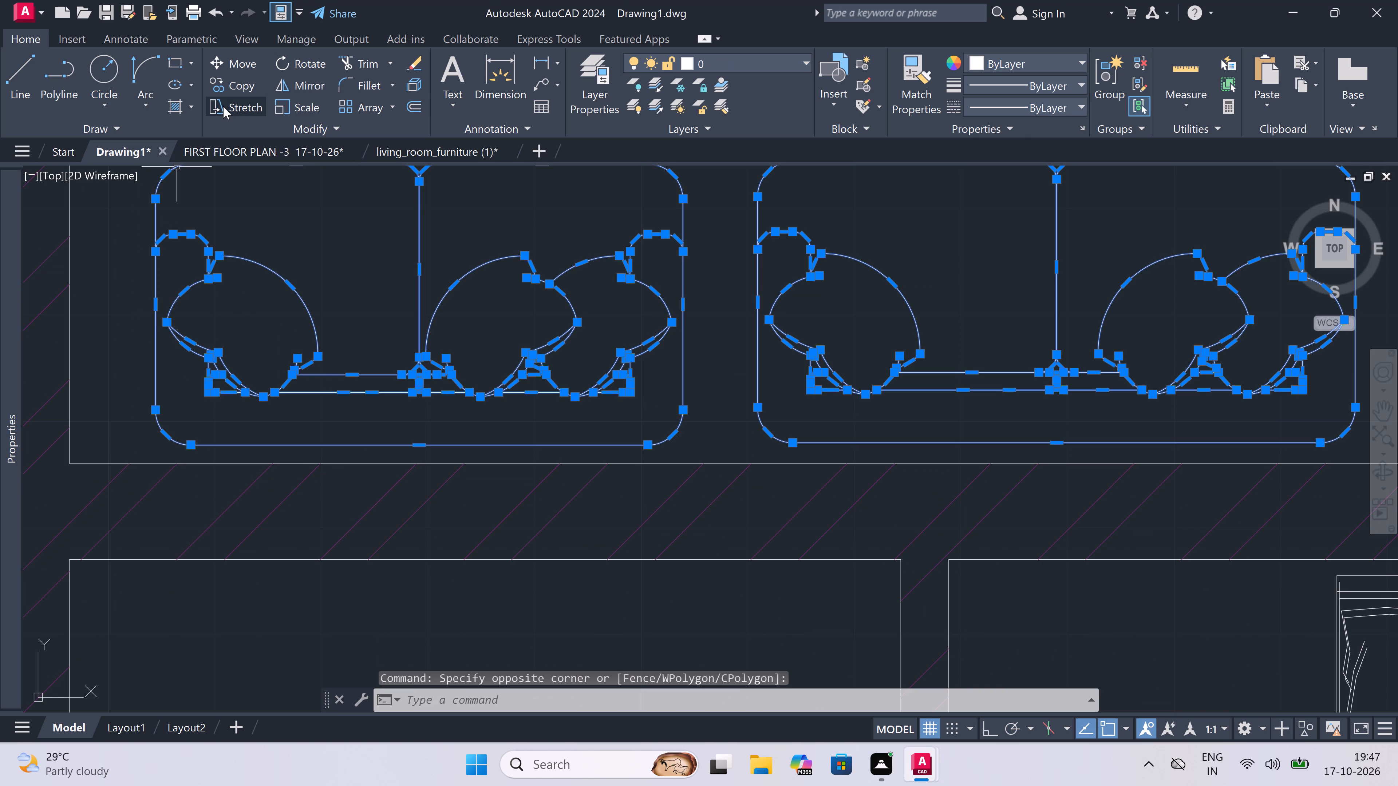
{"action": "left_click", "coordinate": [230, 82]}
{"action": "scroll", "coordinate": [483, 382], "scroll_direction": "down", "scroll_amount": 2}
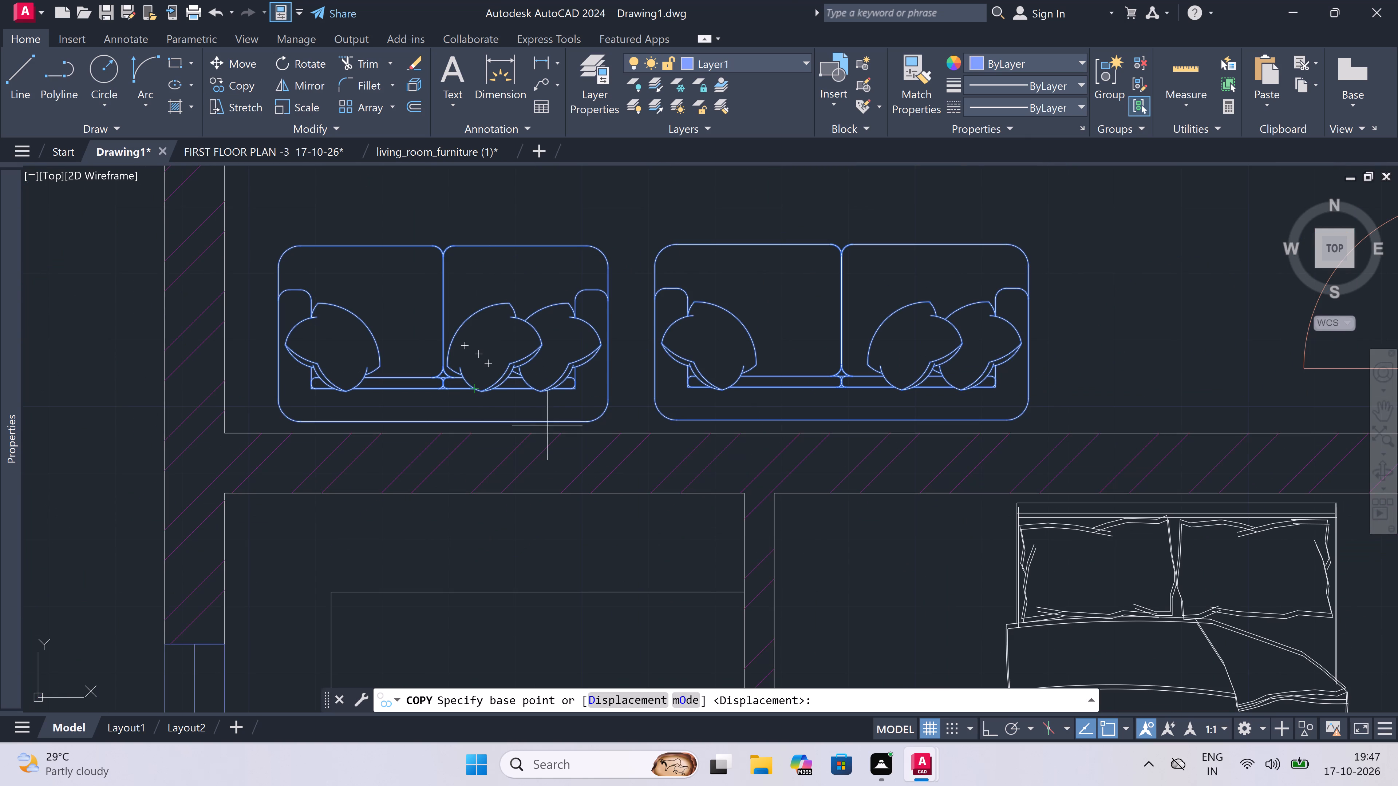
{"action": "left_click", "coordinate": [554, 423]}
{"action": "scroll", "coordinate": [421, 326], "scroll_direction": "down", "scroll_amount": 4}
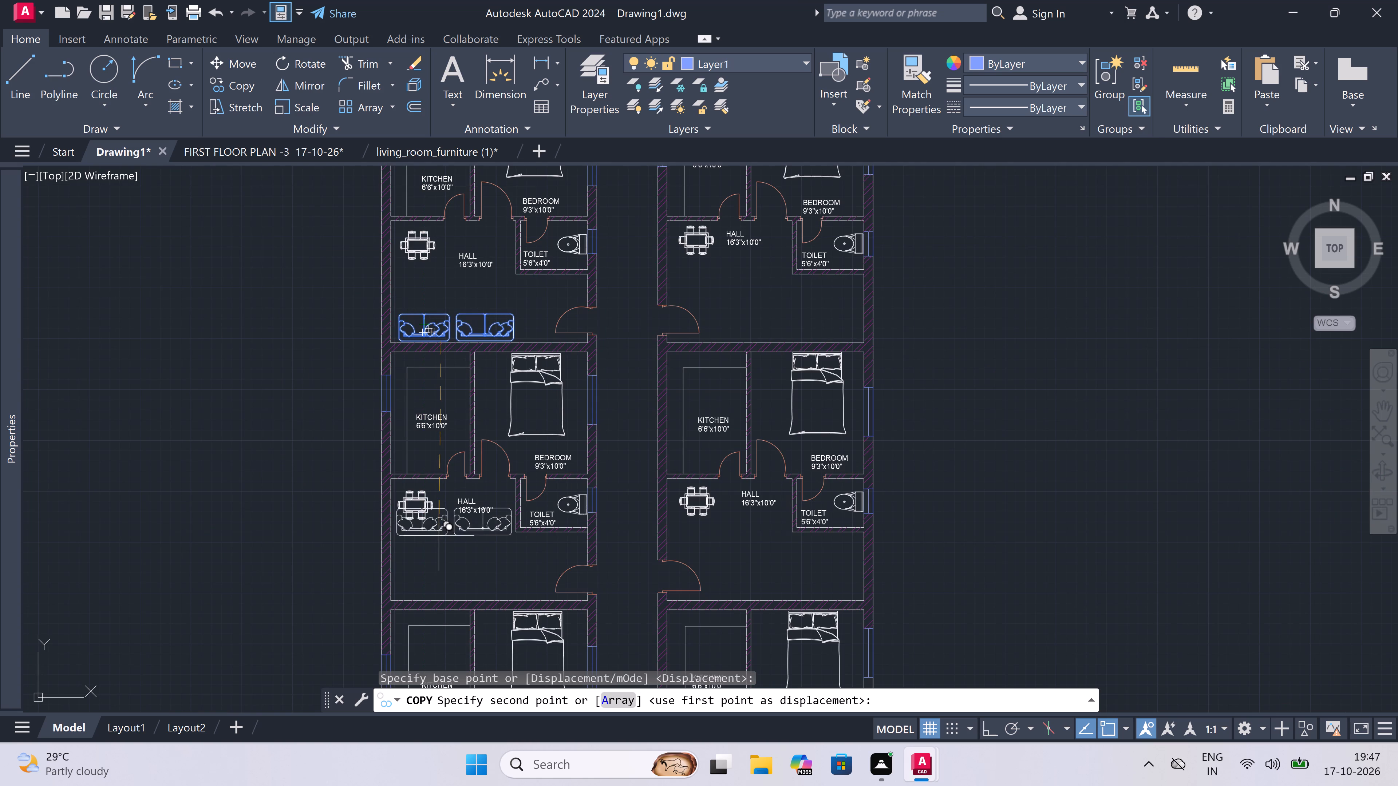
{"action": "scroll", "coordinate": [443, 591], "scroll_direction": "up", "scroll_amount": 4}
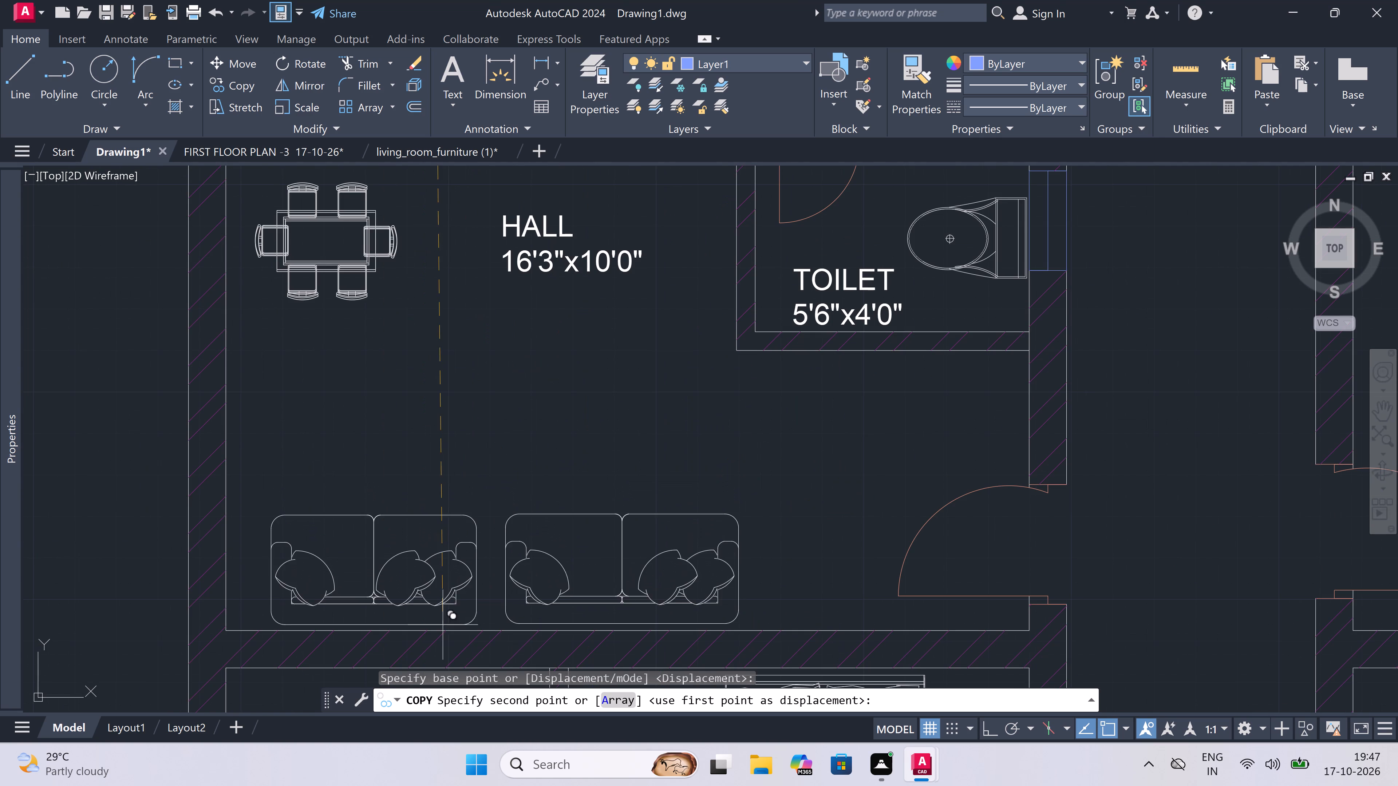
{"action": "scroll", "coordinate": [439, 622], "scroll_direction": "up", "scroll_amount": 3}
{"action": "triple_click", "coordinate": [439, 622]}
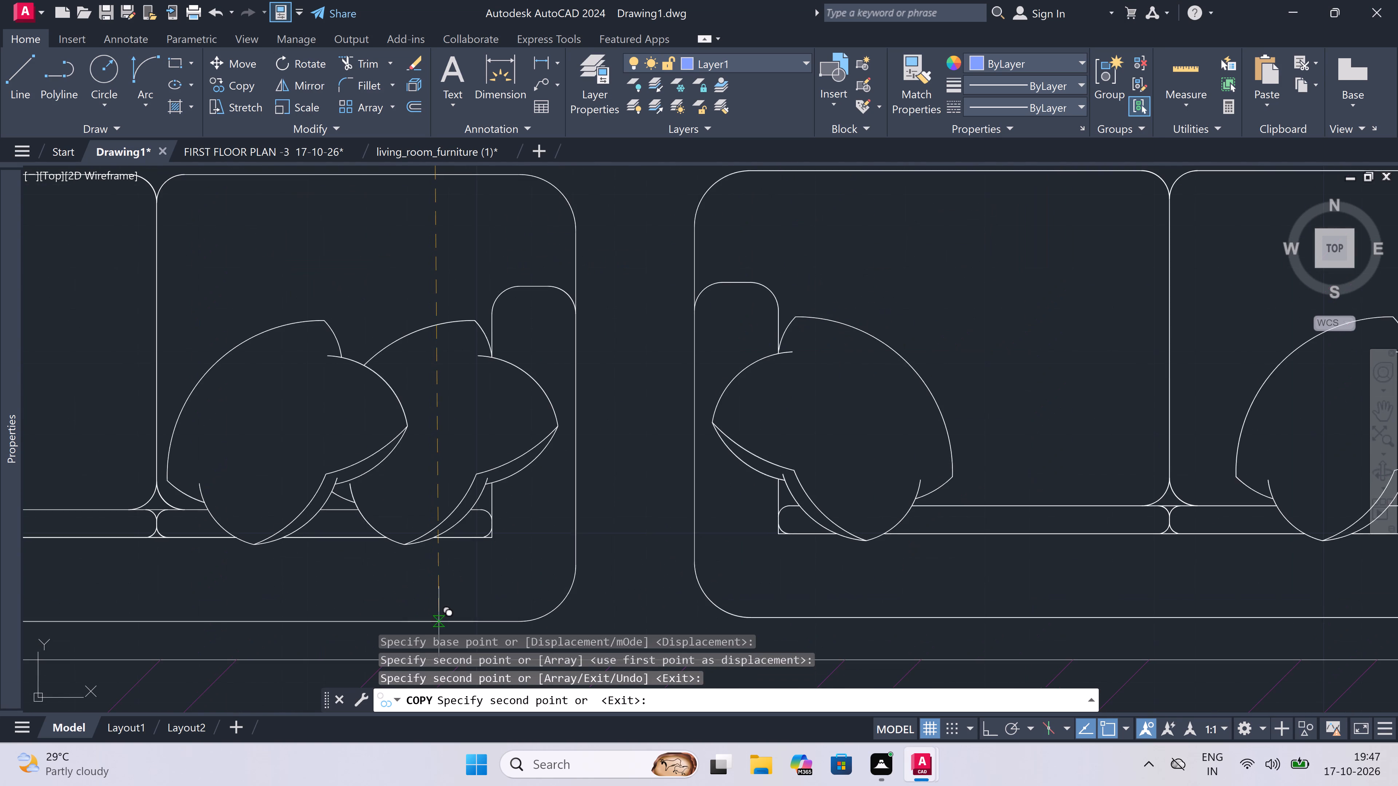
Place further copies of the two sofas just above the south walls of the third and bottom west halls.
{"action": "scroll", "coordinate": [435, 615], "scroll_direction": "down", "scroll_amount": 5}
{"action": "scroll", "coordinate": [418, 442], "scroll_direction": "down", "scroll_amount": 6}
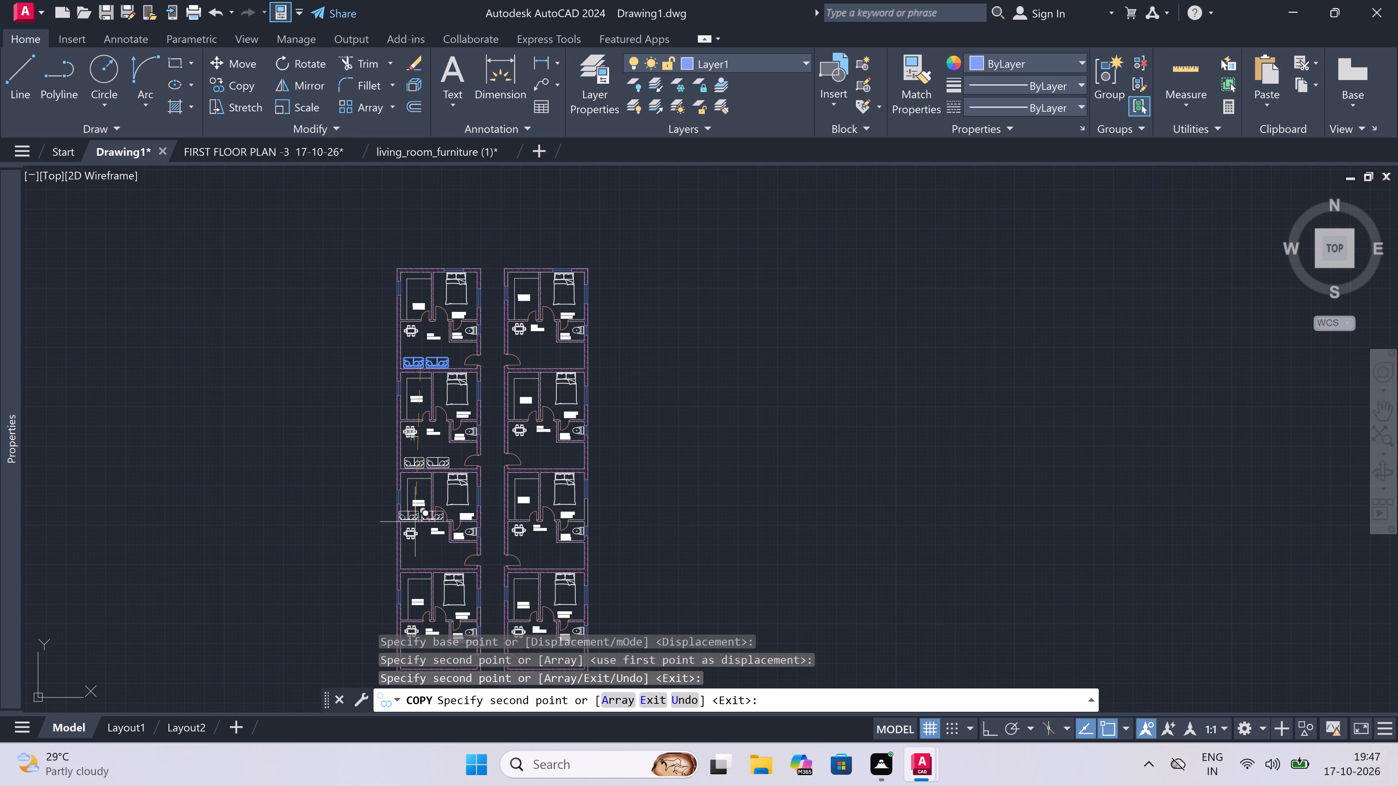
{"action": "scroll", "coordinate": [420, 587], "scroll_direction": "up", "scroll_amount": 4}
{"action": "scroll", "coordinate": [404, 547], "scroll_direction": "up", "scroll_amount": 4}
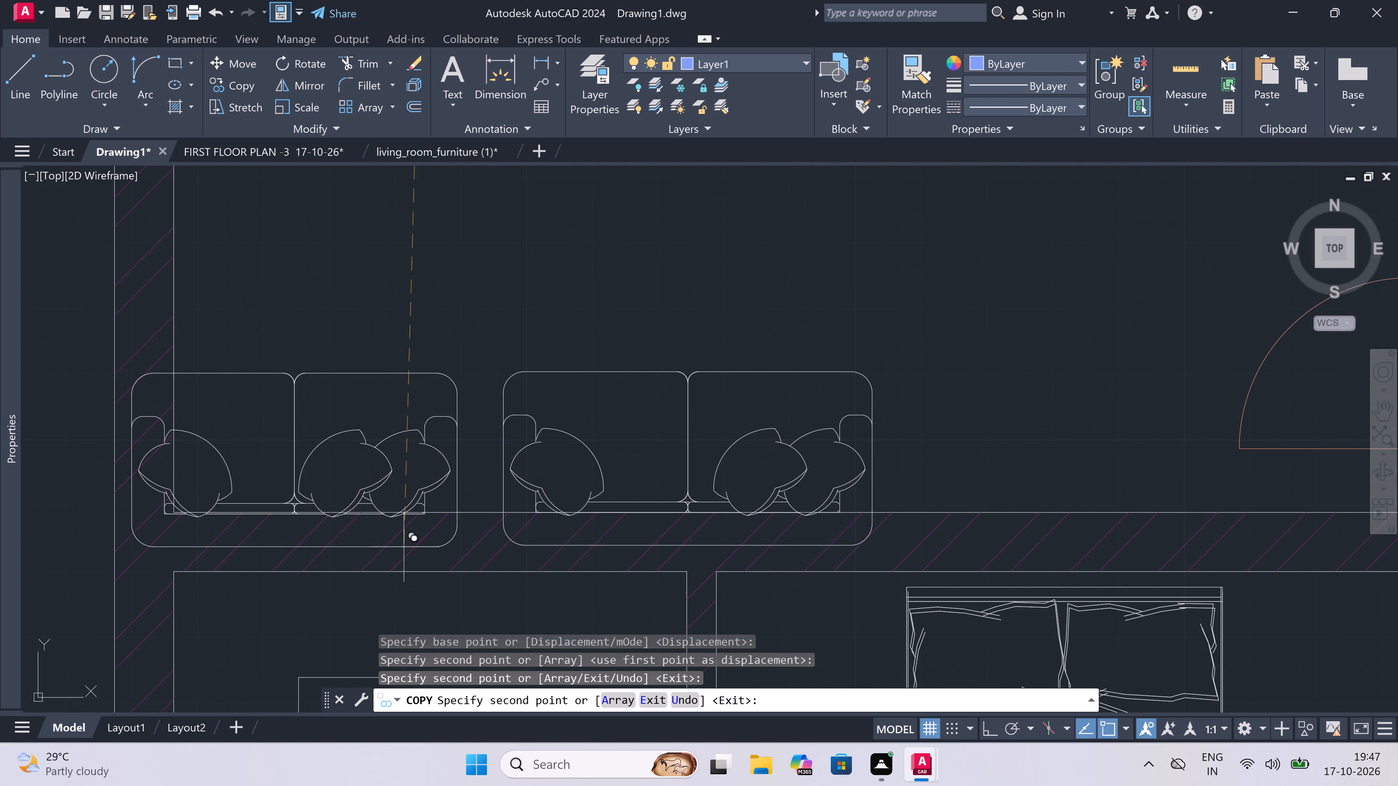
{"action": "scroll", "coordinate": [475, 497], "scroll_direction": "up", "scroll_amount": 2}
{"action": "left_click", "coordinate": [475, 510]}
{"action": "scroll", "coordinate": [449, 412], "scroll_direction": "down", "scroll_amount": 7}
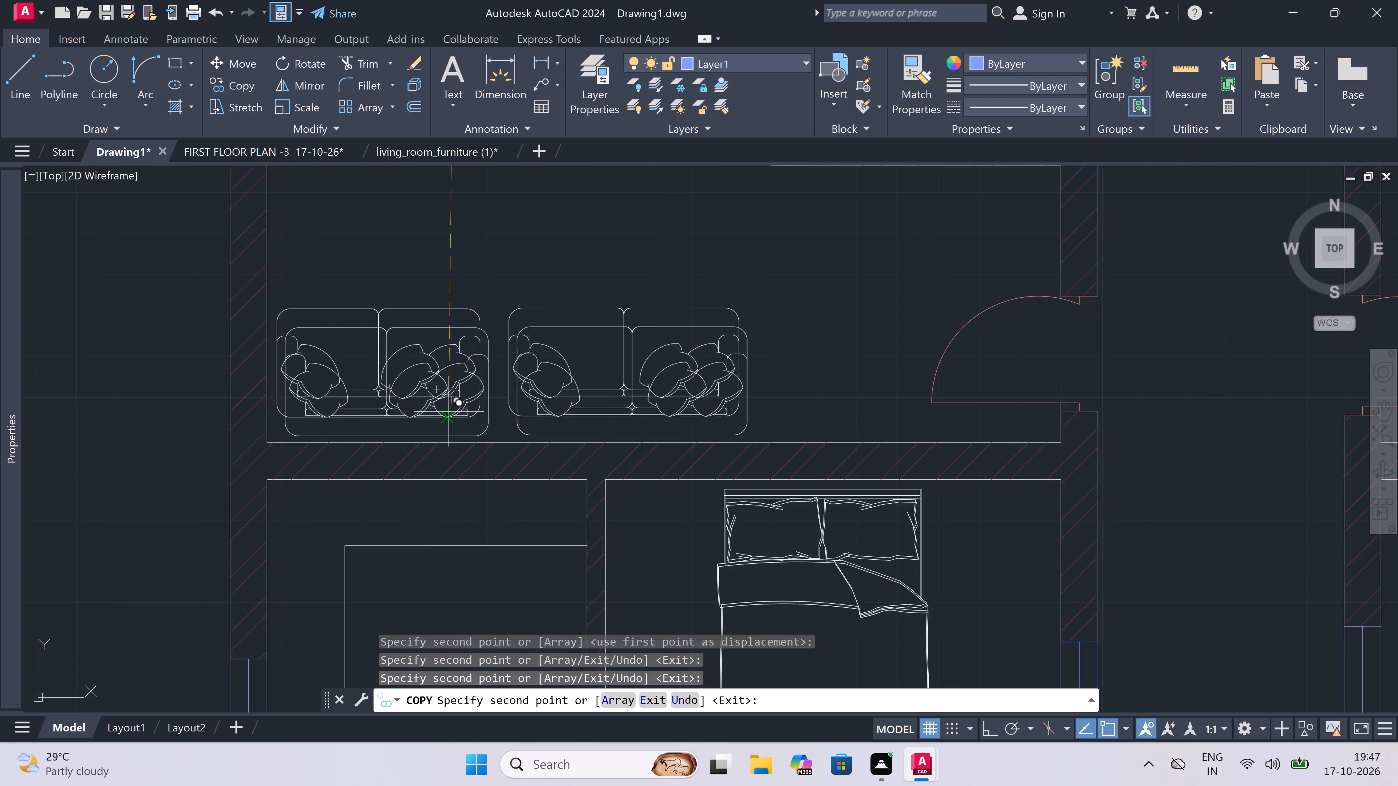
{"action": "scroll", "coordinate": [449, 412], "scroll_direction": "down", "scroll_amount": 3}
{"action": "scroll", "coordinate": [448, 572], "scroll_direction": "up", "scroll_amount": 4}
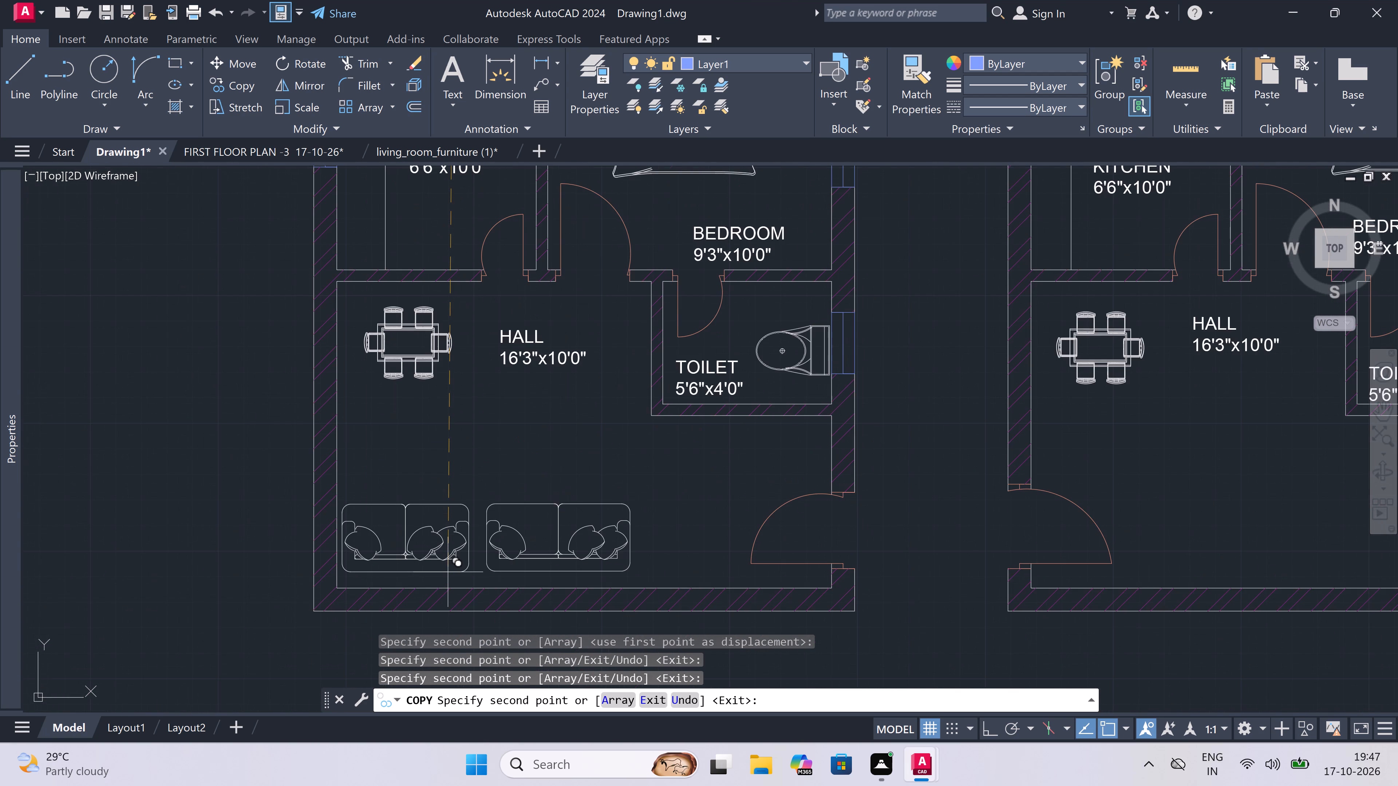
{"action": "scroll", "coordinate": [457, 578], "scroll_direction": "up", "scroll_amount": 2}
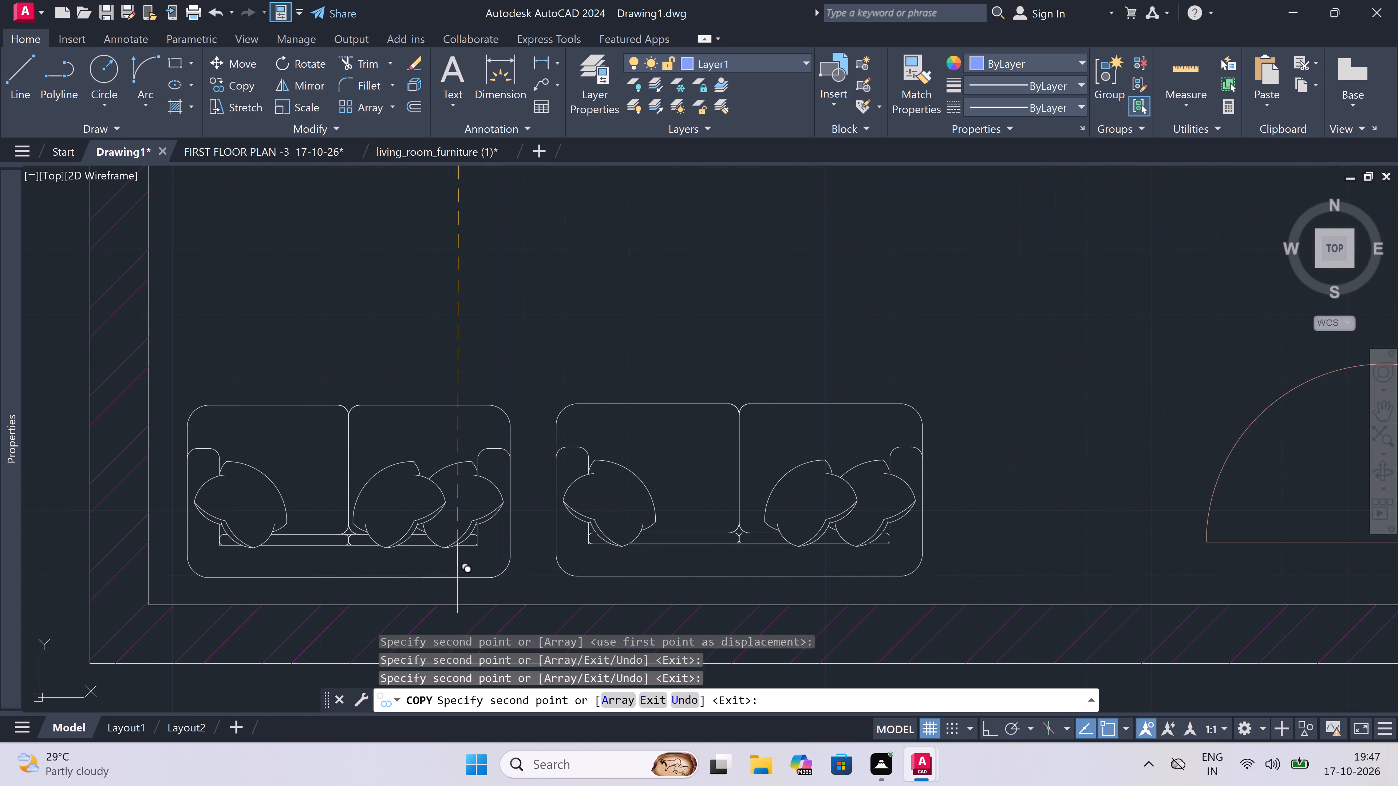
{"action": "left_click", "coordinate": [471, 589]}
Place copies of the two sofas along the south walls of the bottom and third east halls, clear of the entrance doors.
{"action": "scroll", "coordinate": [392, 504], "scroll_direction": "down", "scroll_amount": 2}
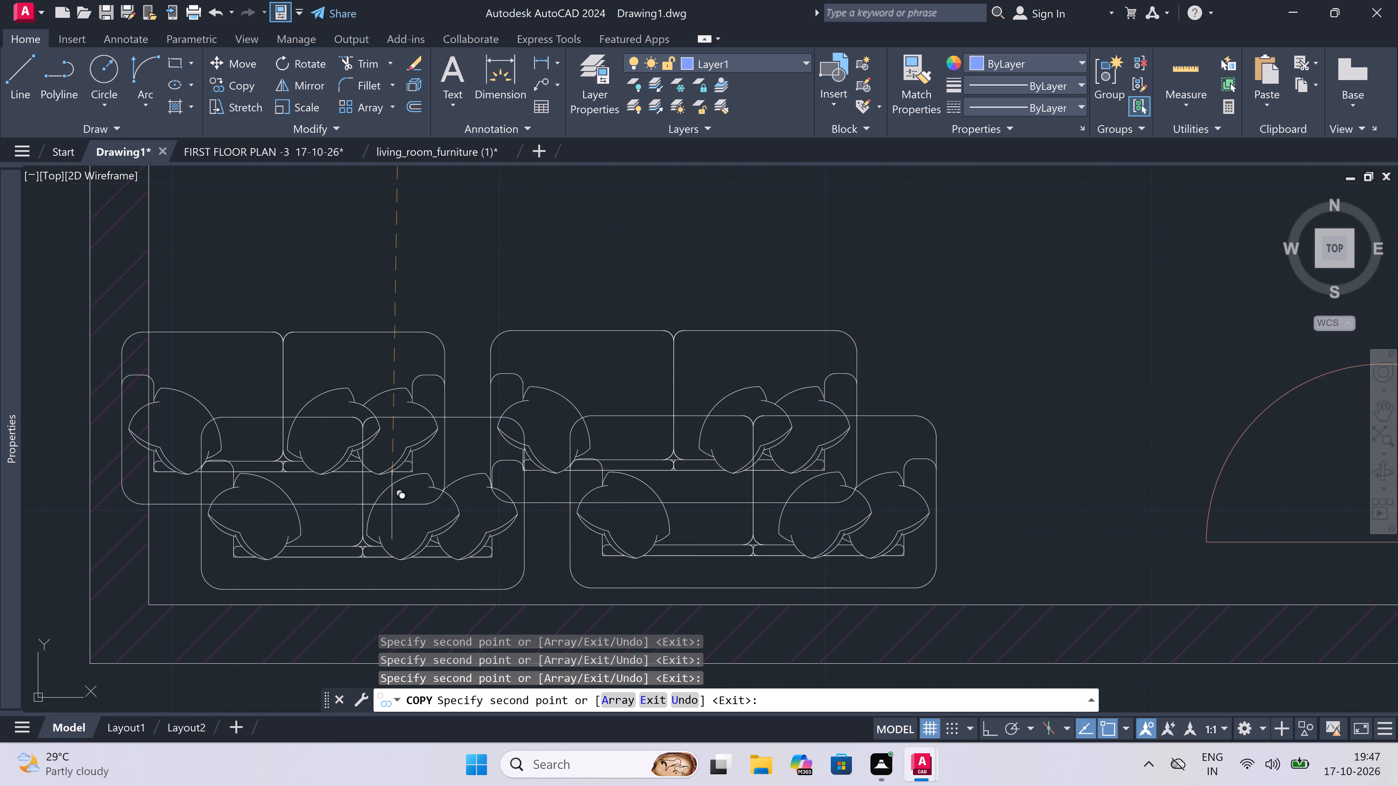
{"action": "scroll", "coordinate": [391, 504], "scroll_direction": "down", "scroll_amount": 6}
{"action": "scroll", "coordinate": [455, 499], "scroll_direction": "up", "scroll_amount": 3}
{"action": "scroll", "coordinate": [508, 536], "scroll_direction": "up", "scroll_amount": 3}
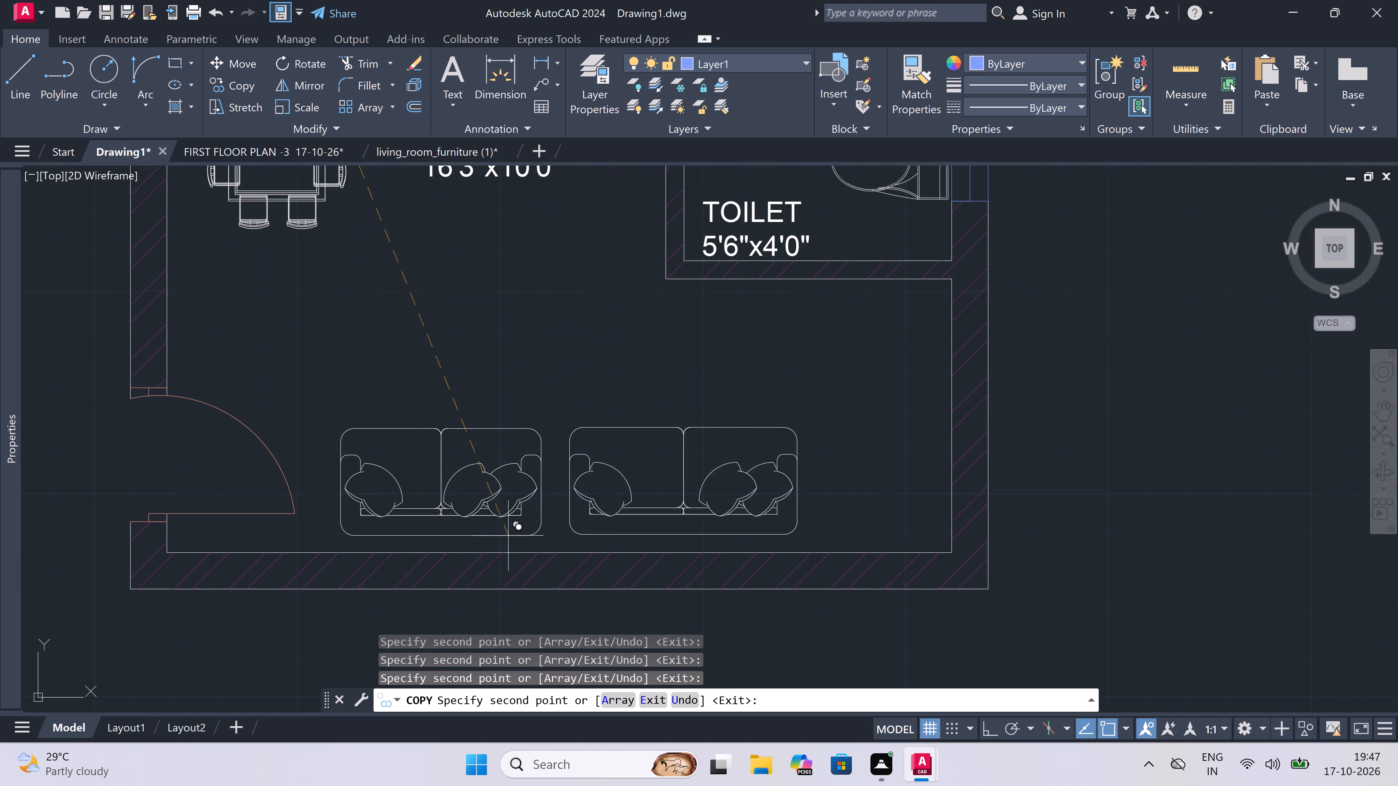
{"action": "scroll", "coordinate": [597, 545], "scroll_direction": "up", "scroll_amount": 3}
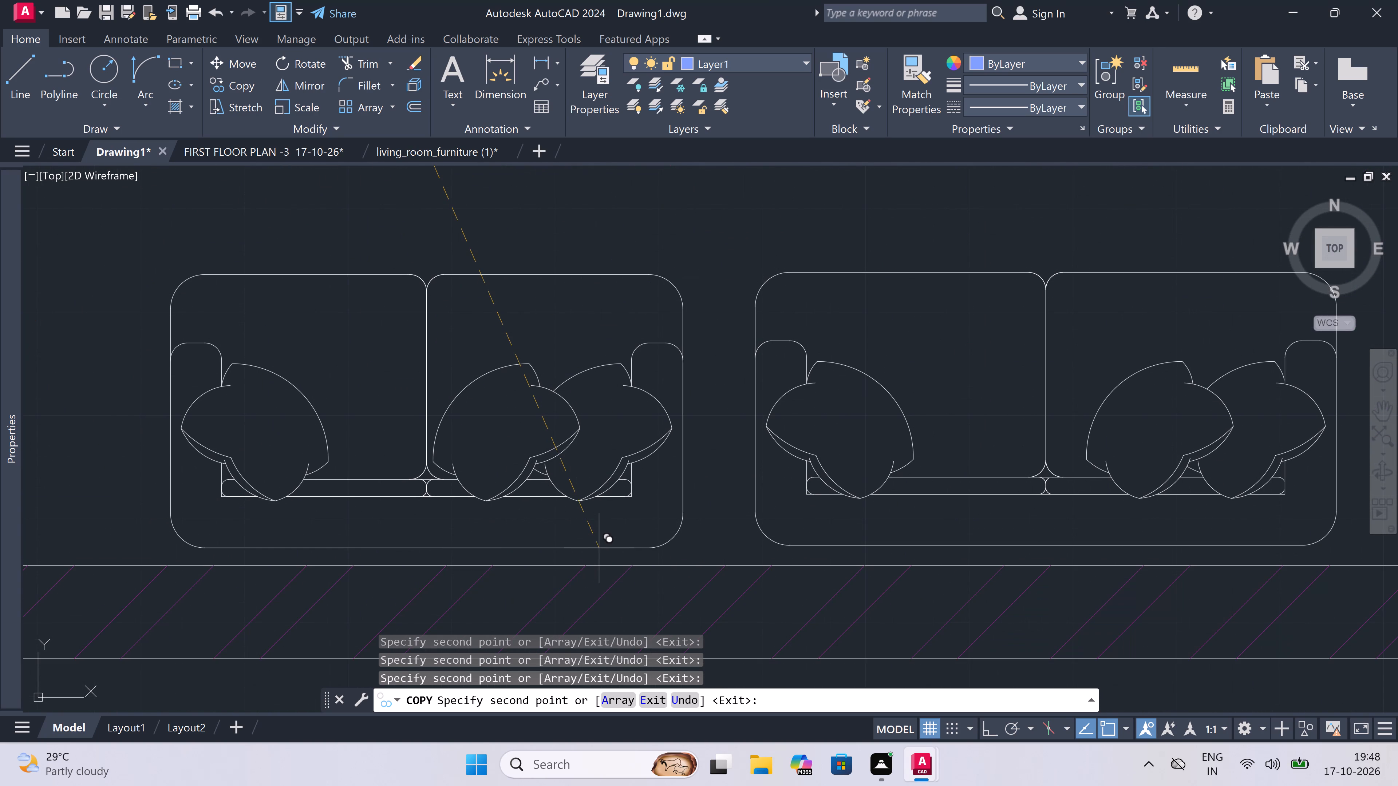
{"action": "left_click", "coordinate": [599, 548]}
{"action": "scroll", "coordinate": [475, 548], "scroll_direction": "down", "scroll_amount": 9}
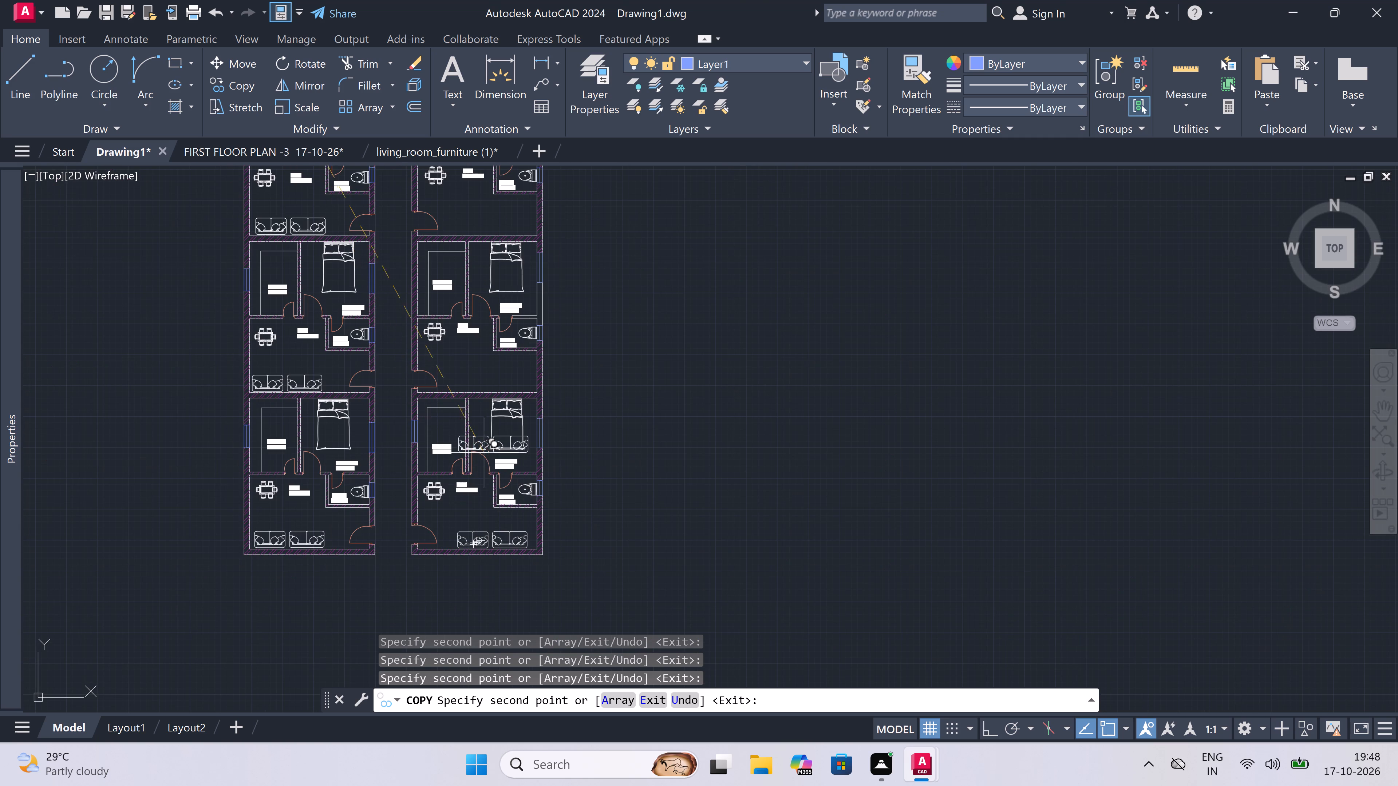
{"action": "scroll", "coordinate": [490, 380], "scroll_direction": "up", "scroll_amount": 4}
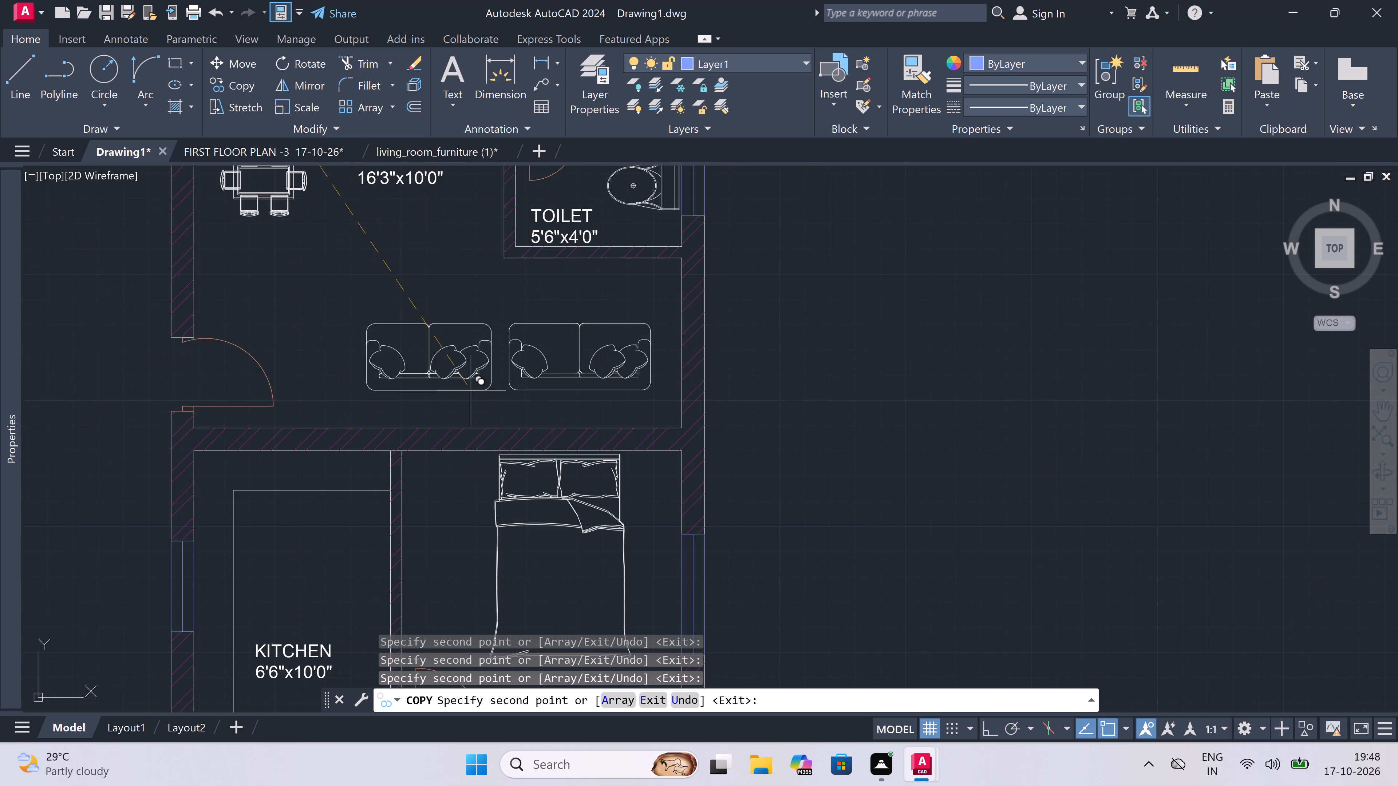
{"action": "scroll", "coordinate": [423, 421], "scroll_direction": "up", "scroll_amount": 4}
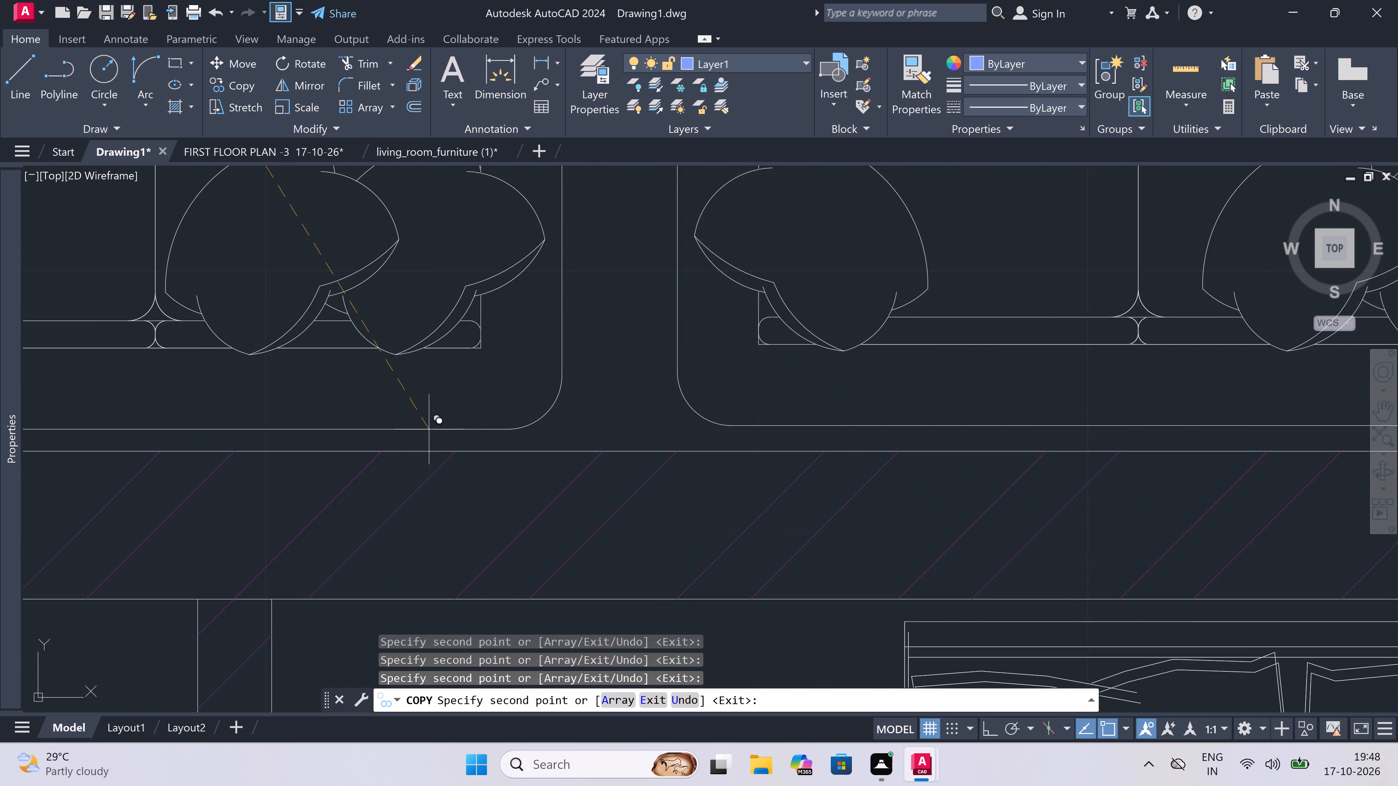
{"action": "left_click", "coordinate": [432, 437]}
Place copies of the two sofas along the south walls of the second and top east halls, then end the copying.
{"action": "scroll", "coordinate": [432, 437], "scroll_direction": "down", "scroll_amount": 8}
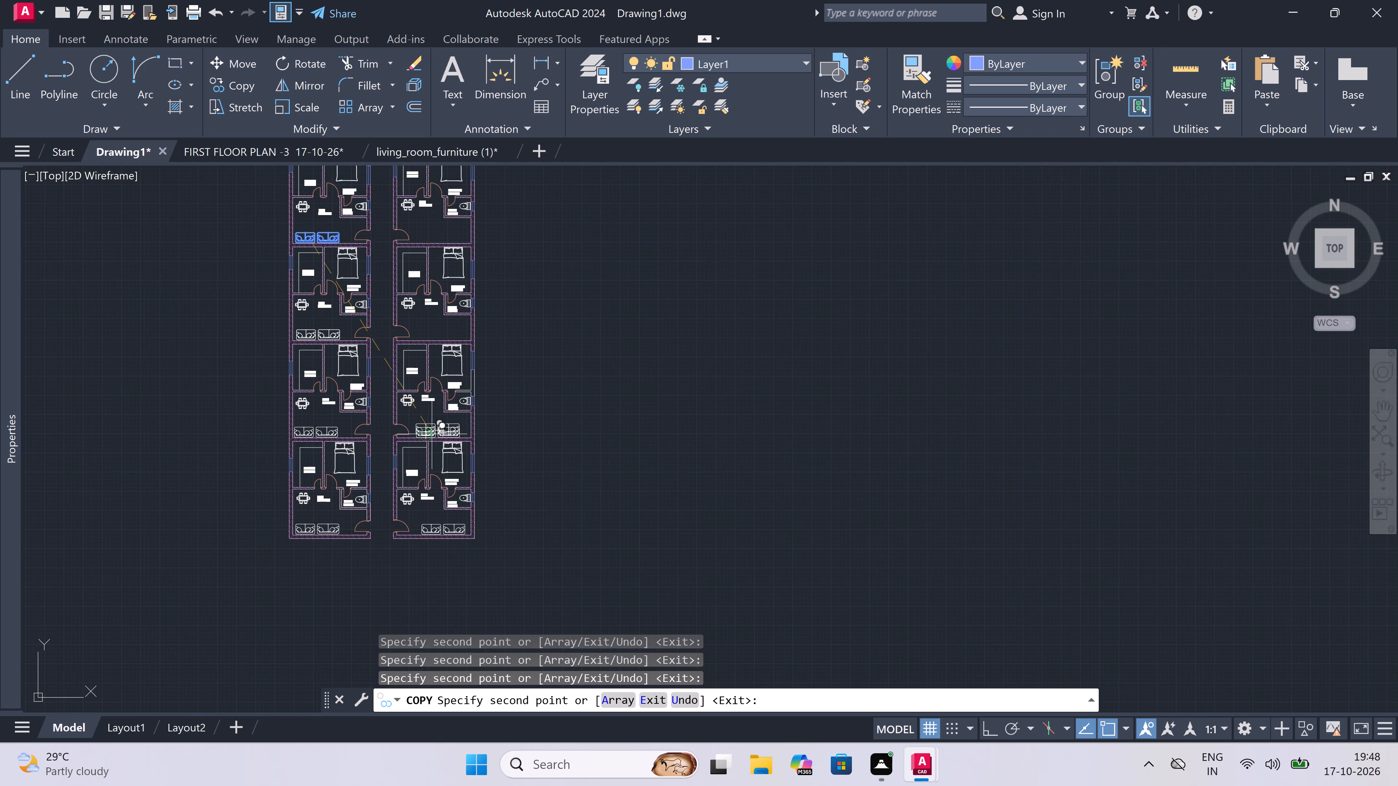
{"action": "scroll", "coordinate": [432, 332], "scroll_direction": "up", "scroll_amount": 6}
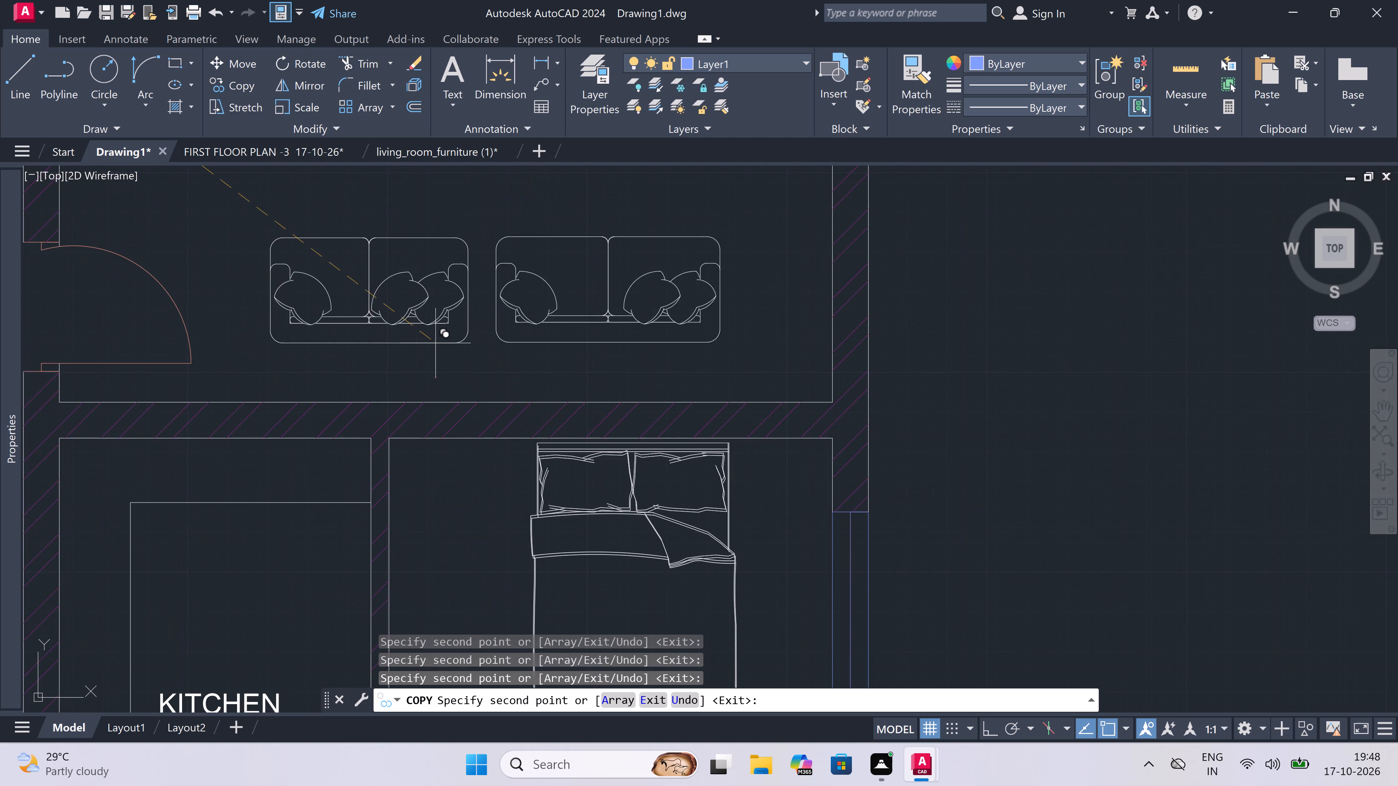
{"action": "scroll", "coordinate": [427, 392], "scroll_direction": "up", "scroll_amount": 3}
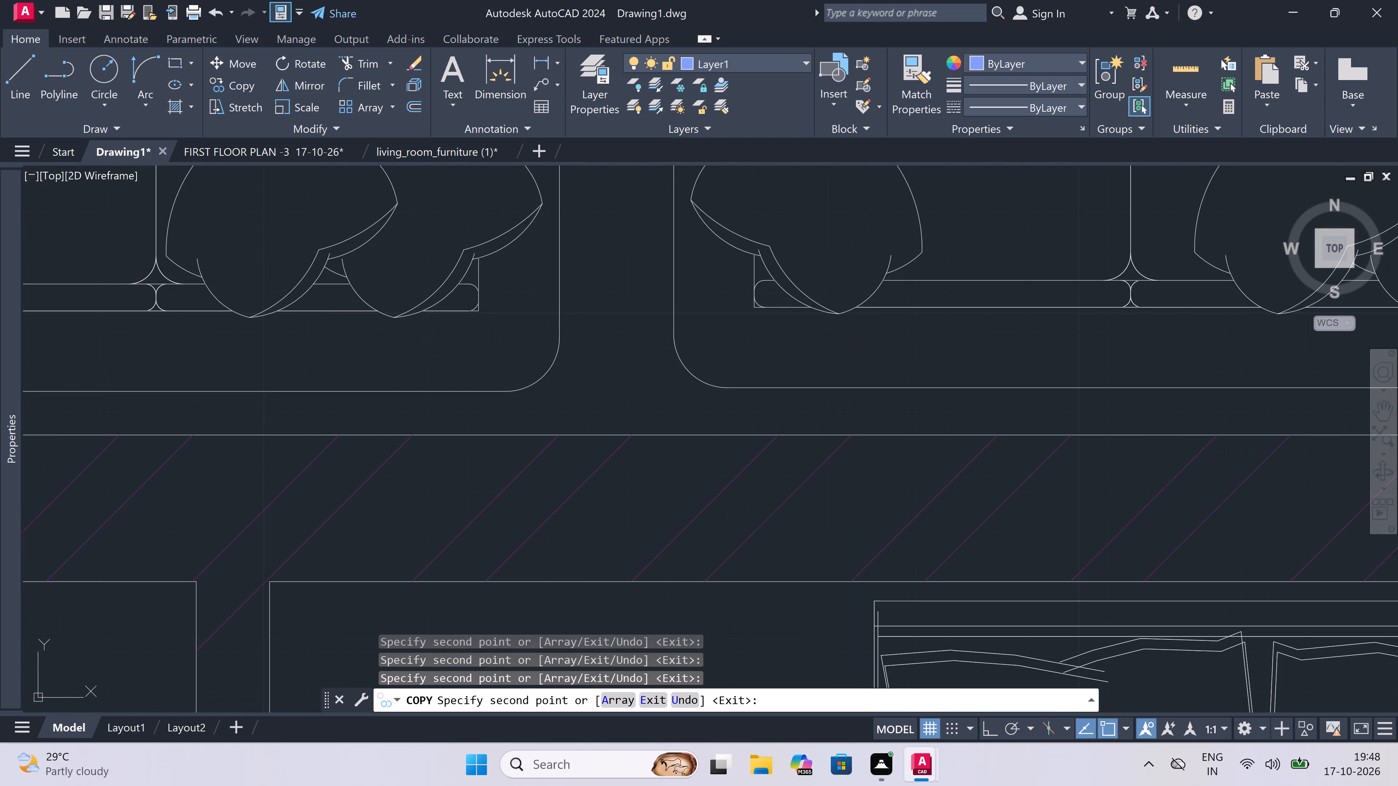
{"action": "left_click", "coordinate": [423, 410]}
{"action": "scroll", "coordinate": [441, 484], "scroll_direction": "down", "scroll_amount": 5}
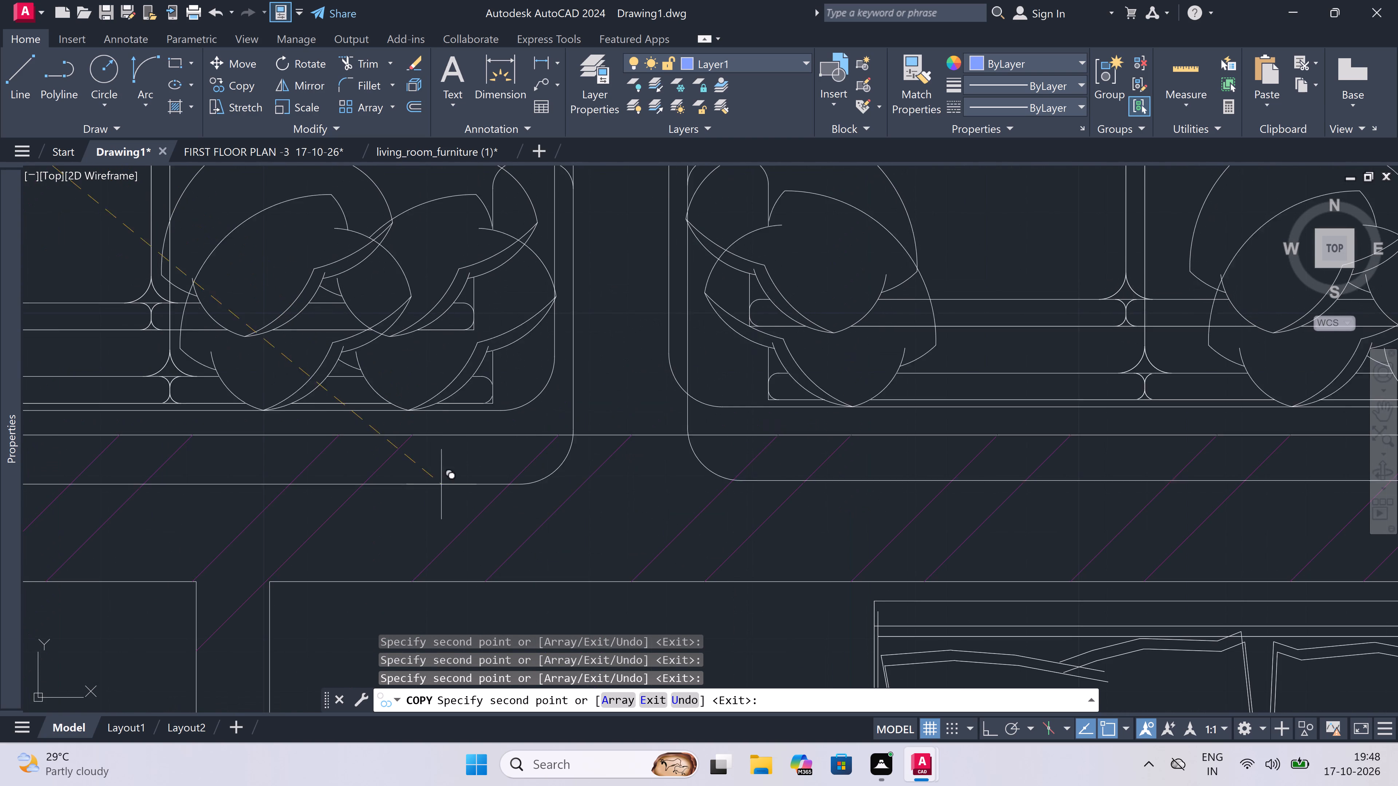
{"action": "scroll", "coordinate": [441, 487], "scroll_direction": "down", "scroll_amount": 6}
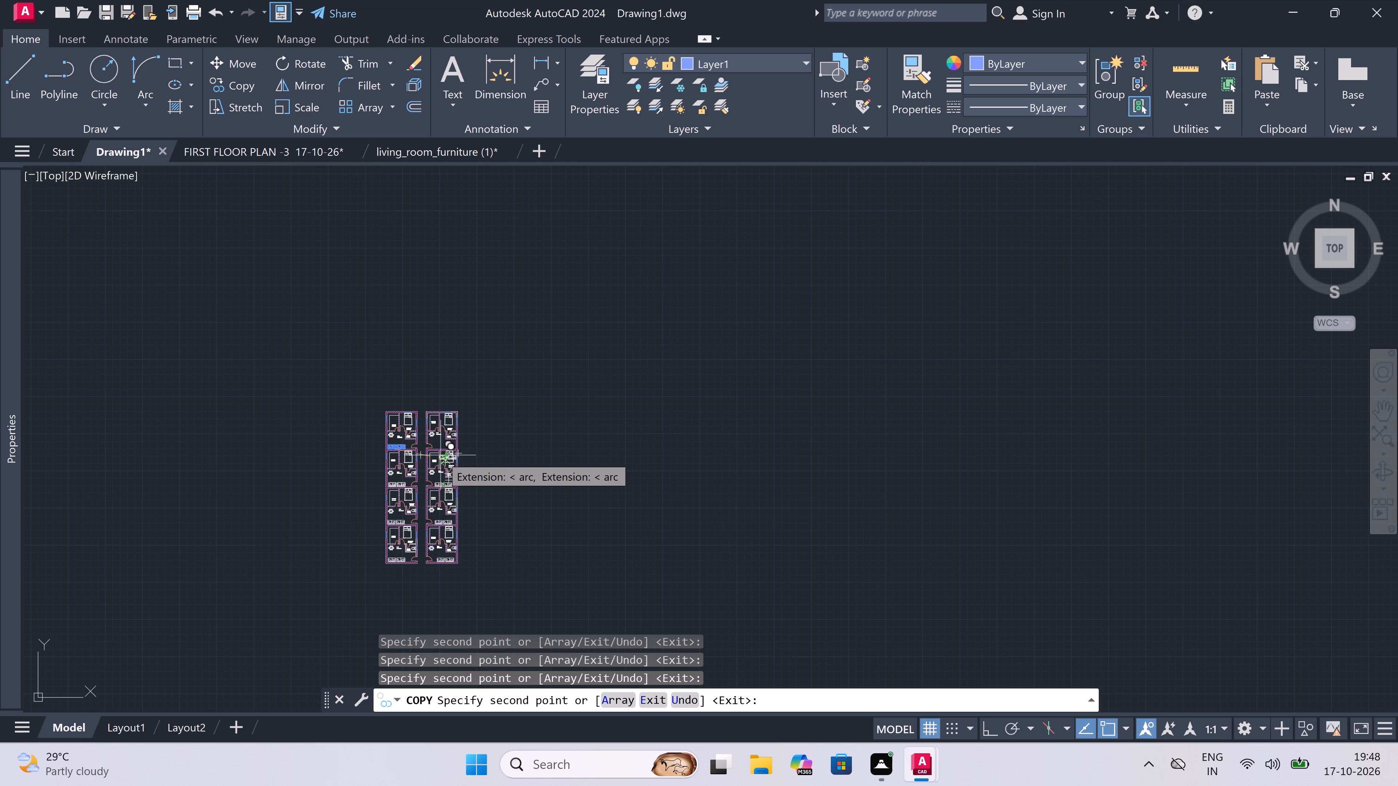
{"action": "scroll", "coordinate": [434, 437], "scroll_direction": "up", "scroll_amount": 4}
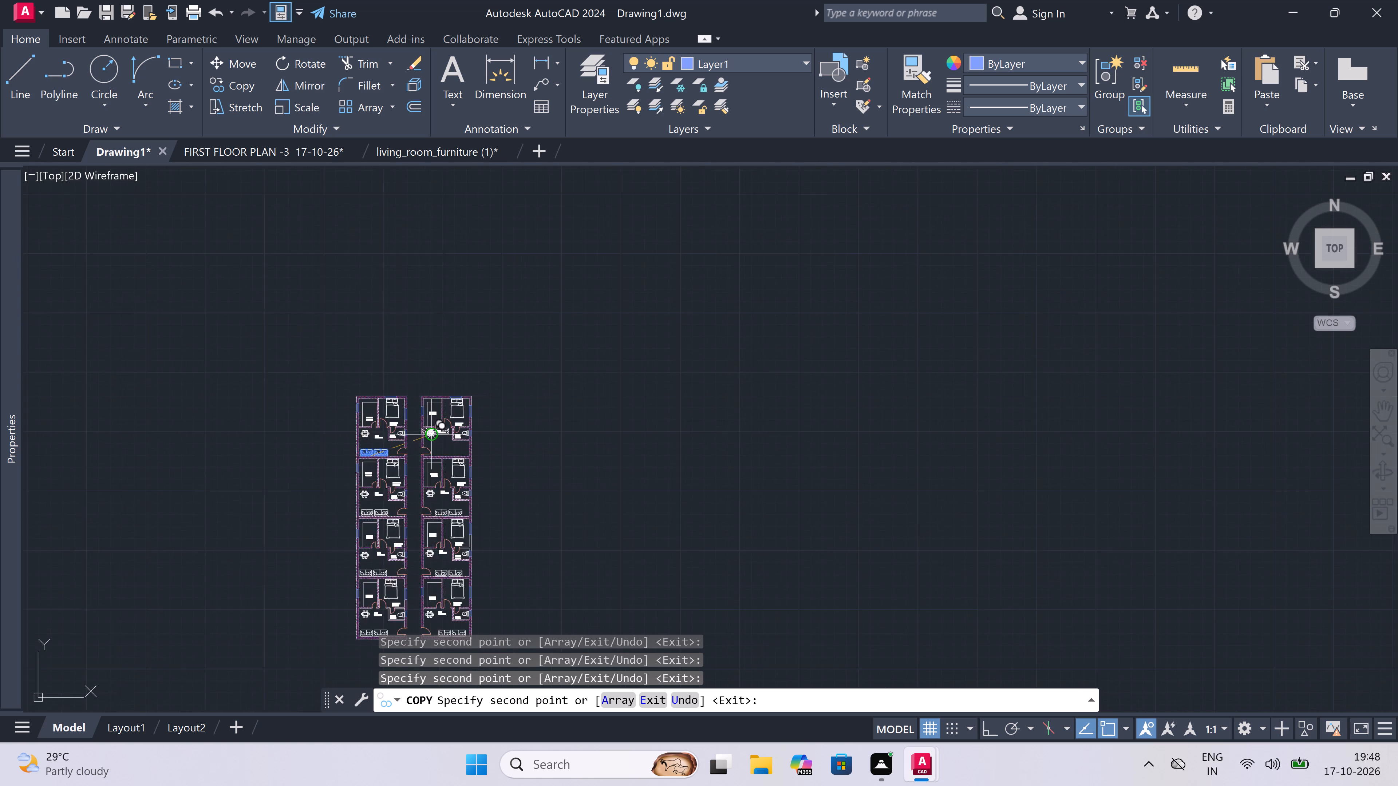
{"action": "scroll", "coordinate": [447, 493], "scroll_direction": "up", "scroll_amount": 4}
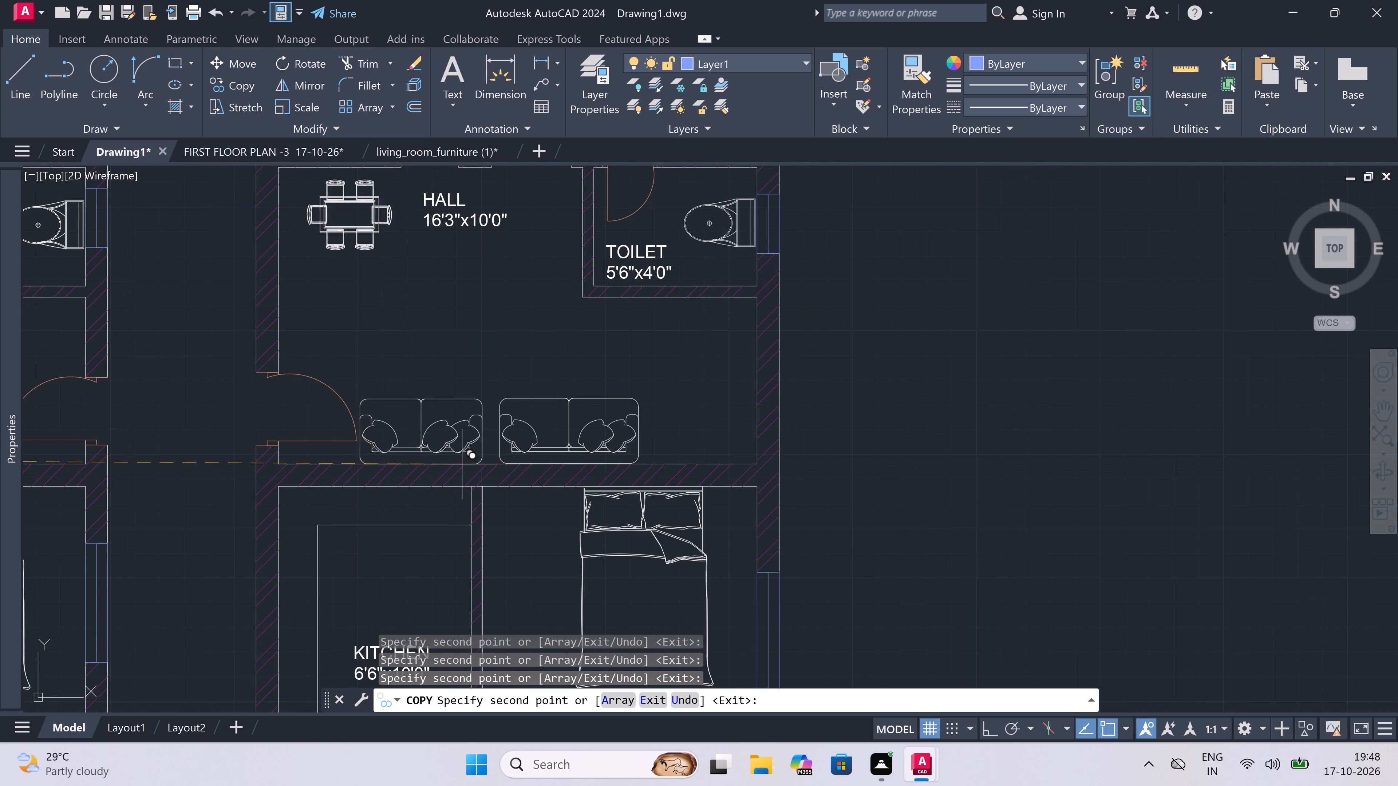
{"action": "scroll", "coordinate": [470, 464], "scroll_direction": "up", "scroll_amount": 3}
{"action": "left_click", "coordinate": [494, 454]}
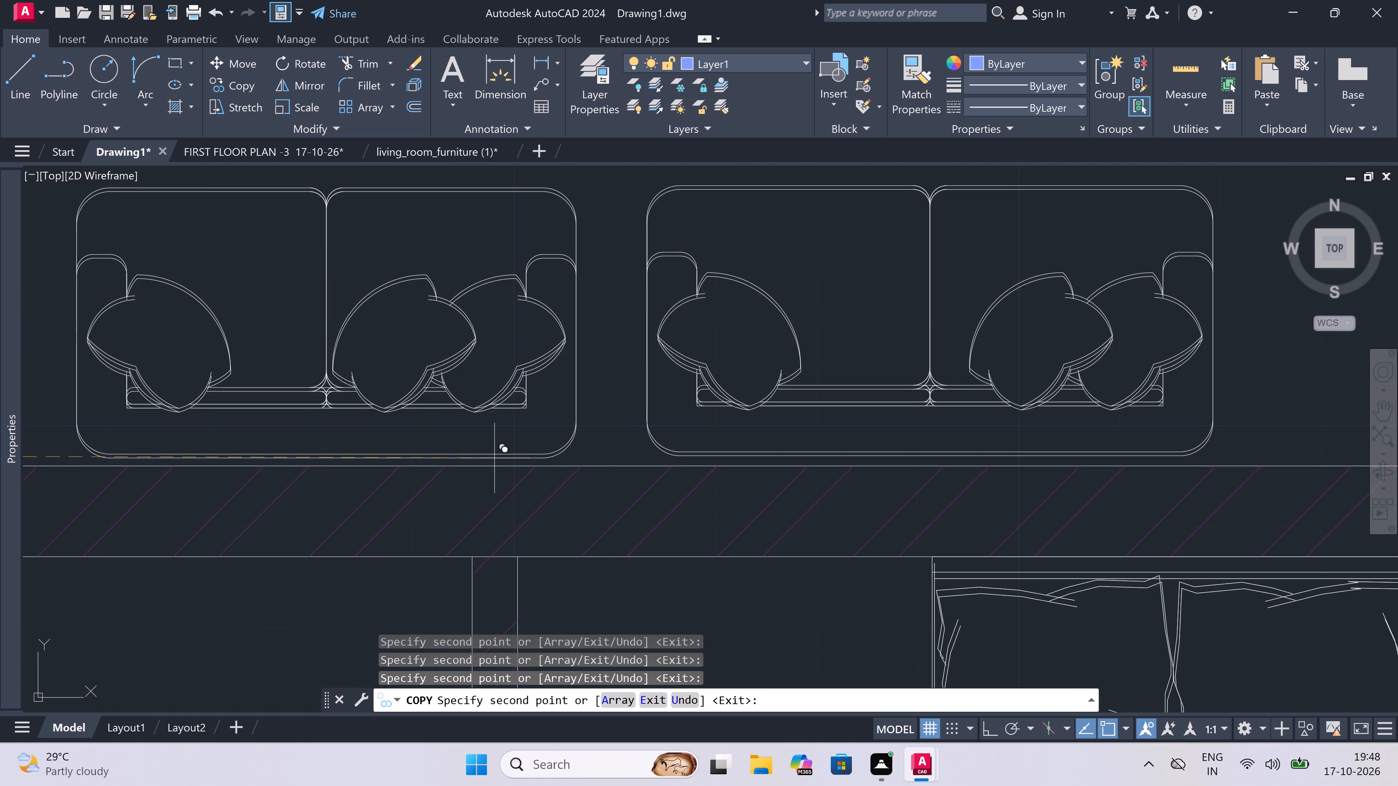
{"action": "key", "text": "Escape"}
Draw a rectangle enclosing all eight plans, leaving an open margin on every side.
{"action": "type", "text": "rec"}
{"action": "key", "text": "space"}
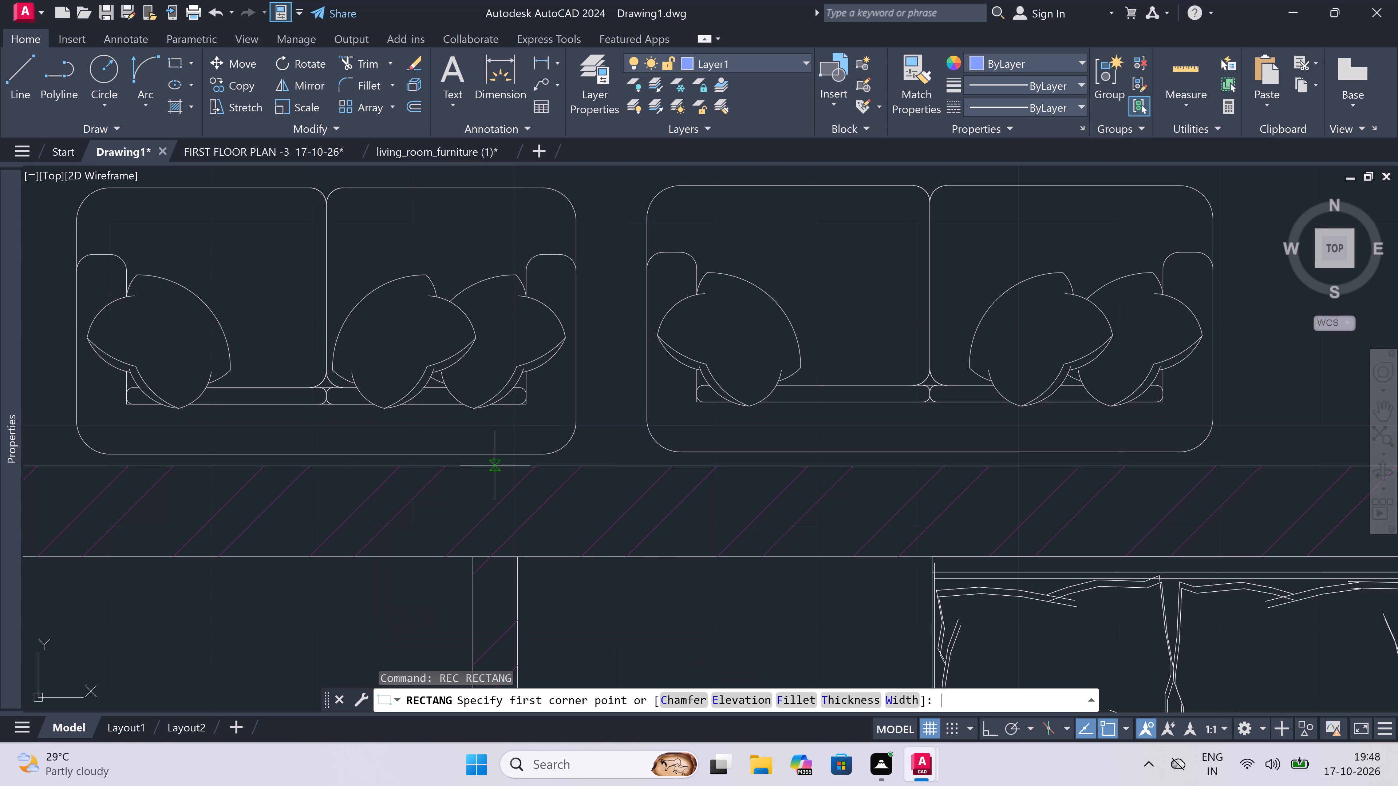
{"action": "scroll", "coordinate": [481, 440], "scroll_direction": "down", "scroll_amount": 12}
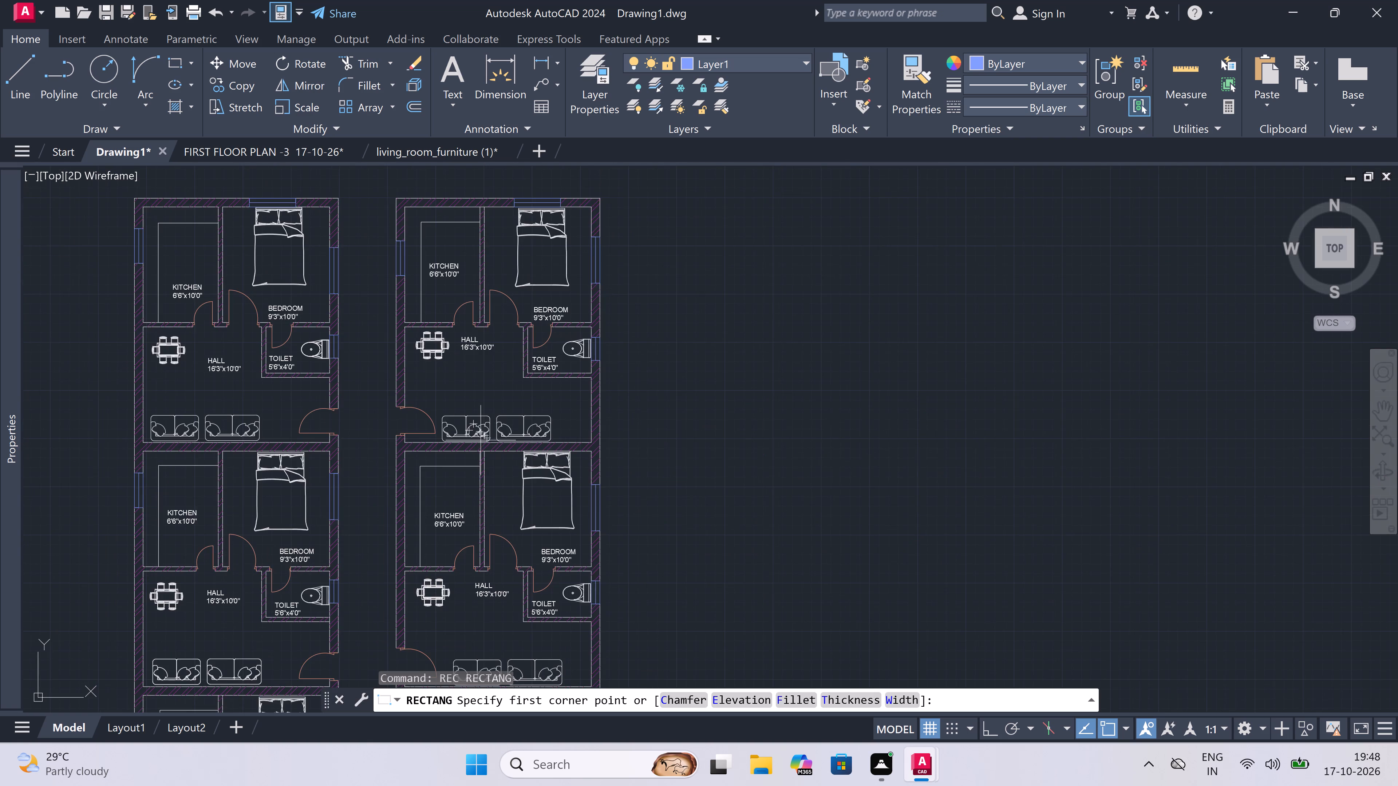
{"action": "scroll", "coordinate": [478, 429], "scroll_direction": "down", "scroll_amount": 8}
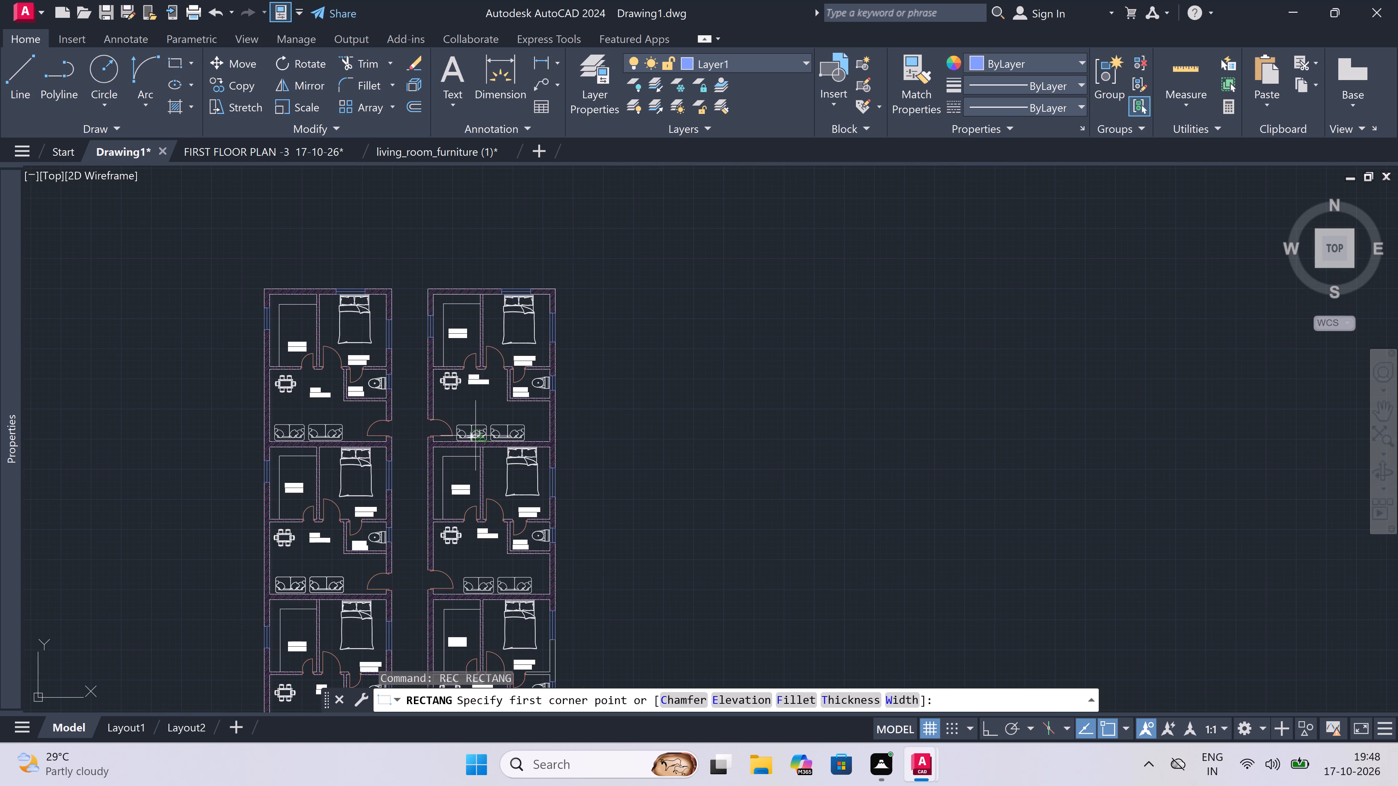
{"action": "scroll", "coordinate": [424, 416], "scroll_direction": "up", "scroll_amount": 3}
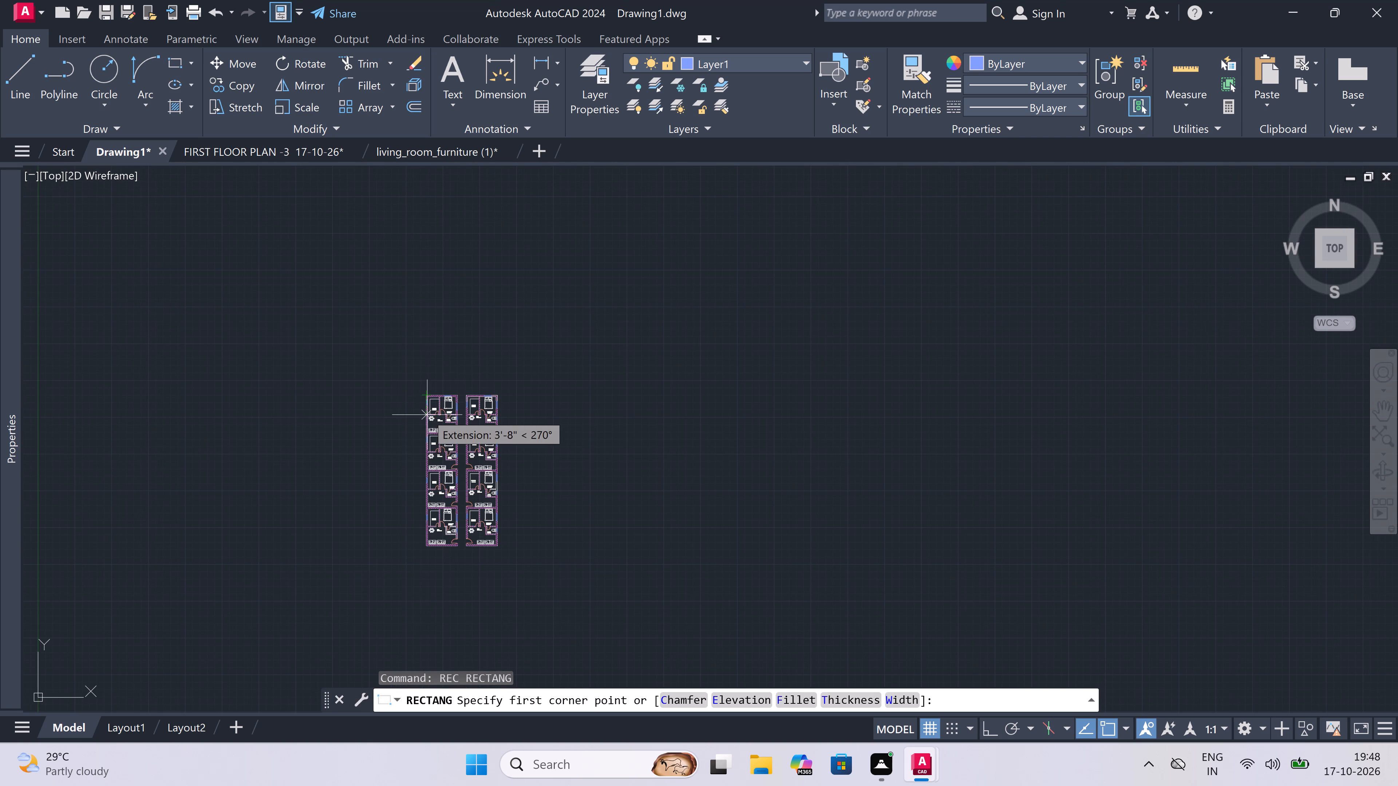
{"action": "left_click", "coordinate": [407, 360]}
{"action": "scroll", "coordinate": [573, 604], "scroll_direction": "down", "scroll_amount": 1}
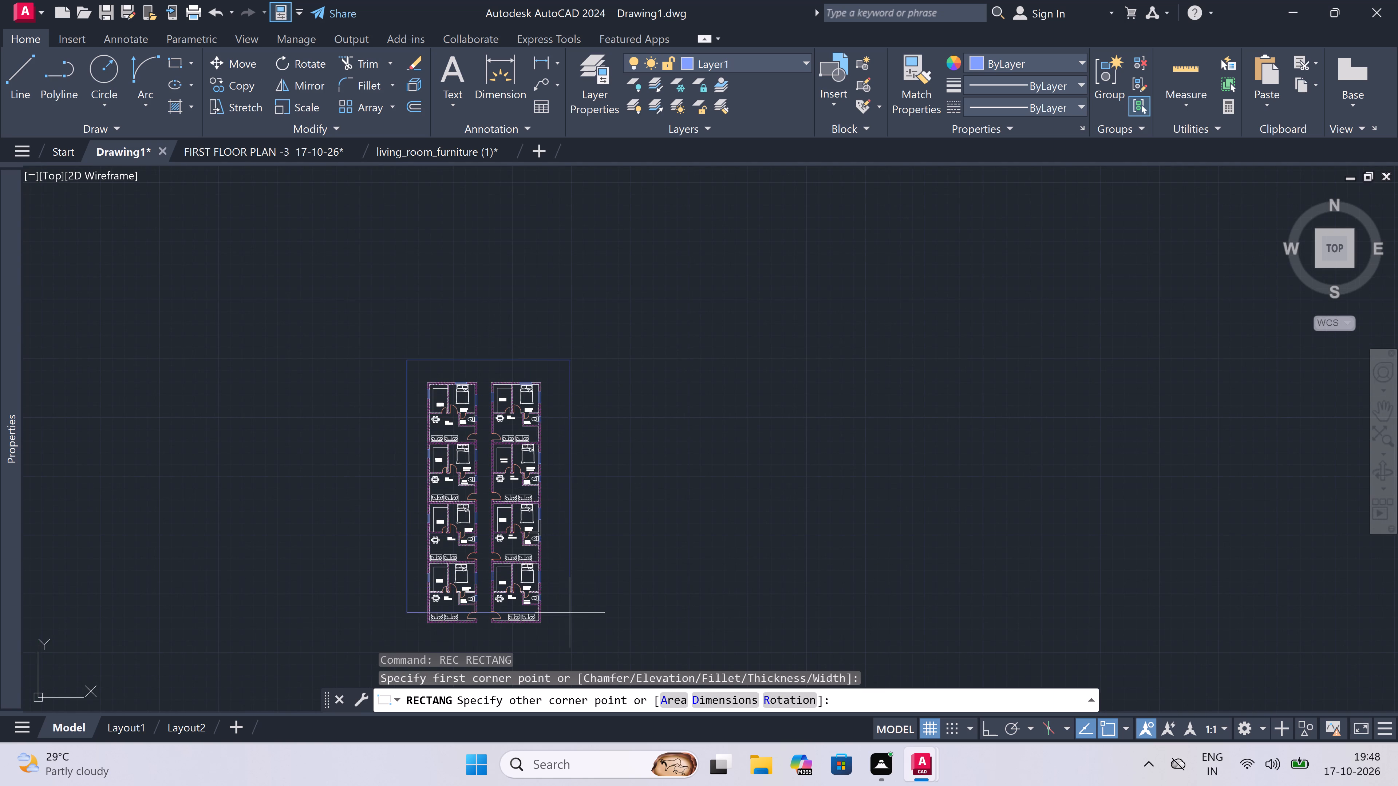
{"action": "scroll", "coordinate": [573, 604], "scroll_direction": "down", "scroll_amount": 2}
{"action": "scroll", "coordinate": [574, 621], "scroll_direction": "up", "scroll_amount": 3}
{"action": "scroll", "coordinate": [534, 624], "scroll_direction": "down", "scroll_amount": 1}
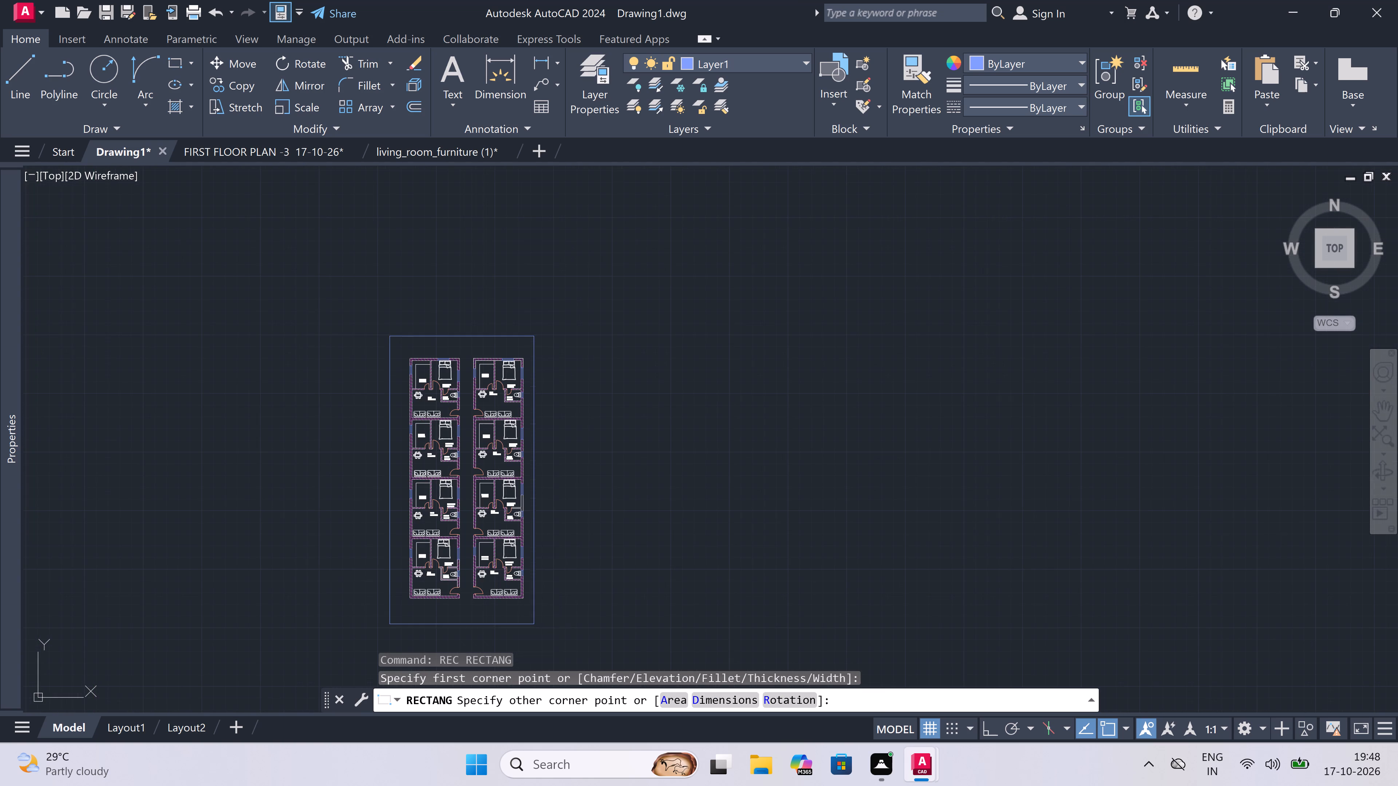
{"action": "left_click", "coordinate": [551, 631]}
{"action": "scroll", "coordinate": [476, 508], "scroll_direction": "down", "scroll_amount": 3}
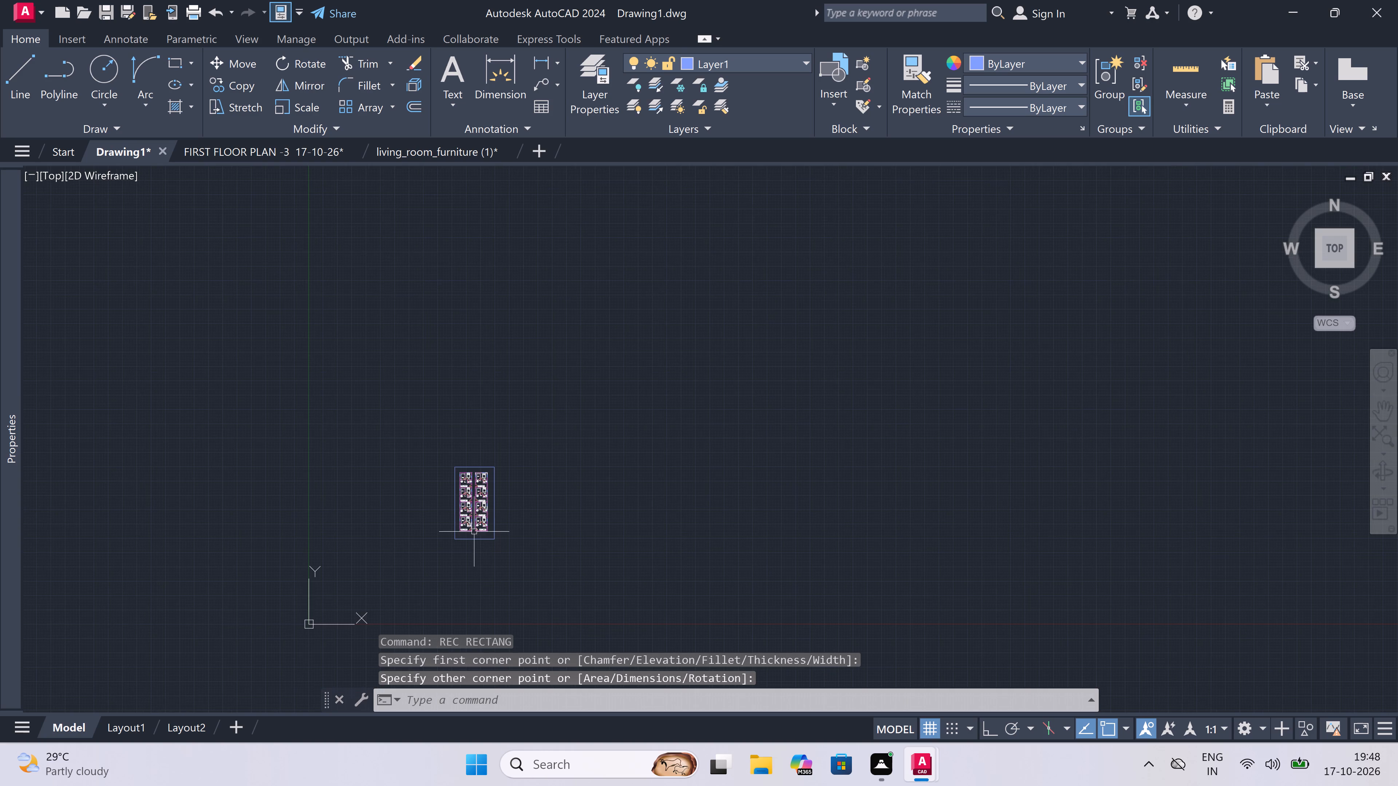
{"action": "scroll", "coordinate": [474, 532], "scroll_direction": "up", "scroll_amount": 6}
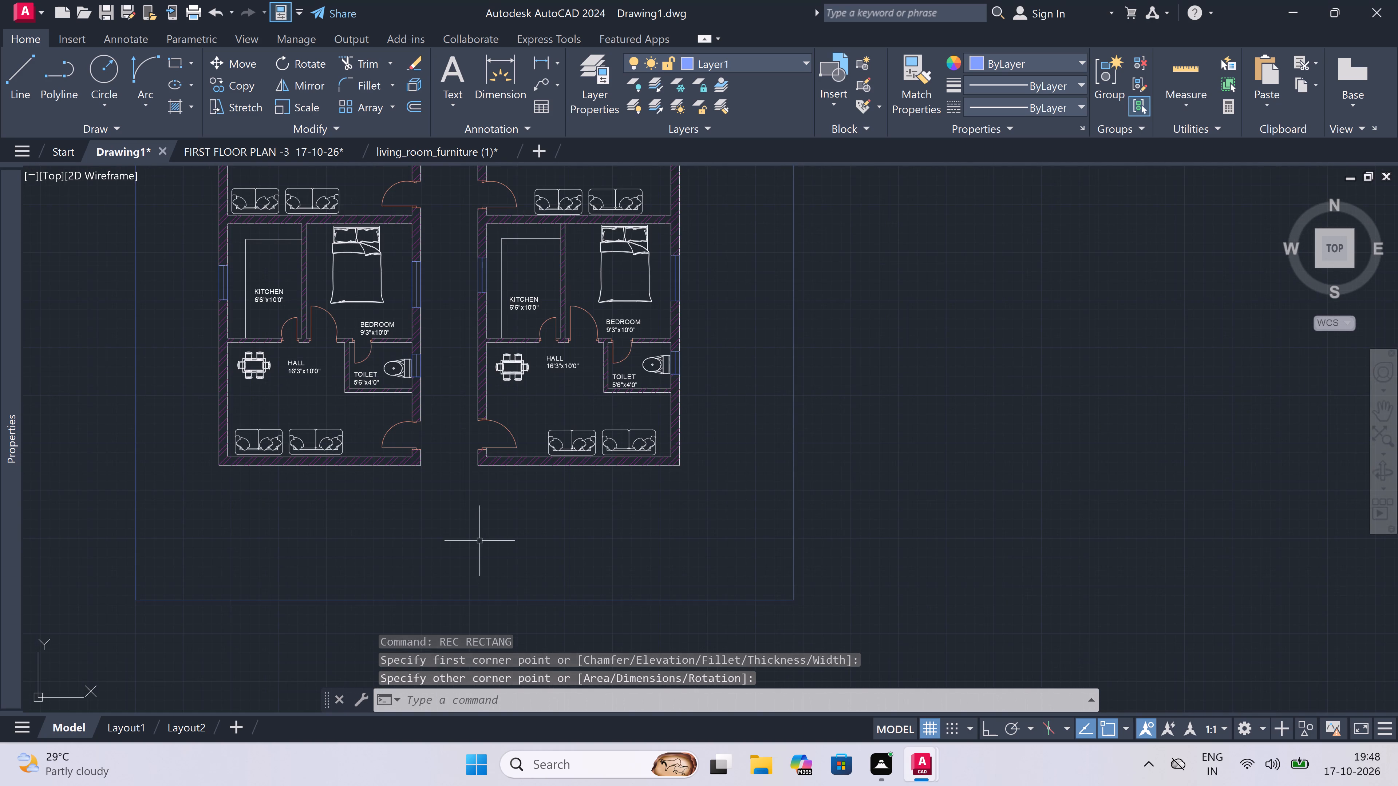
Make layer 0 the current layer.
{"action": "scroll", "coordinate": [492, 527], "scroll_direction": "up", "scroll_amount": 2}
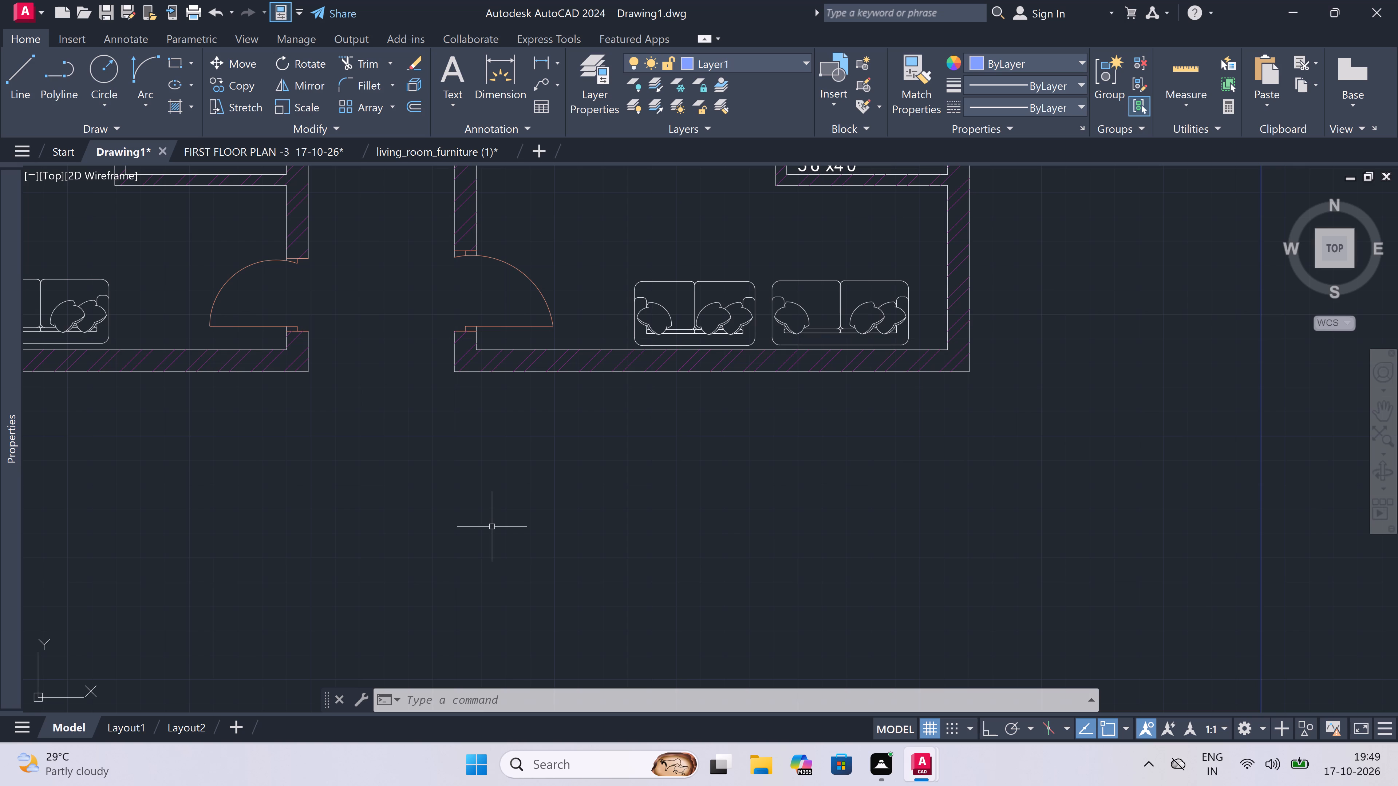
{"action": "scroll", "coordinate": [497, 513], "scroll_direction": "down", "scroll_amount": 4}
{"action": "scroll", "coordinate": [528, 515], "scroll_direction": "up", "scroll_amount": 3}
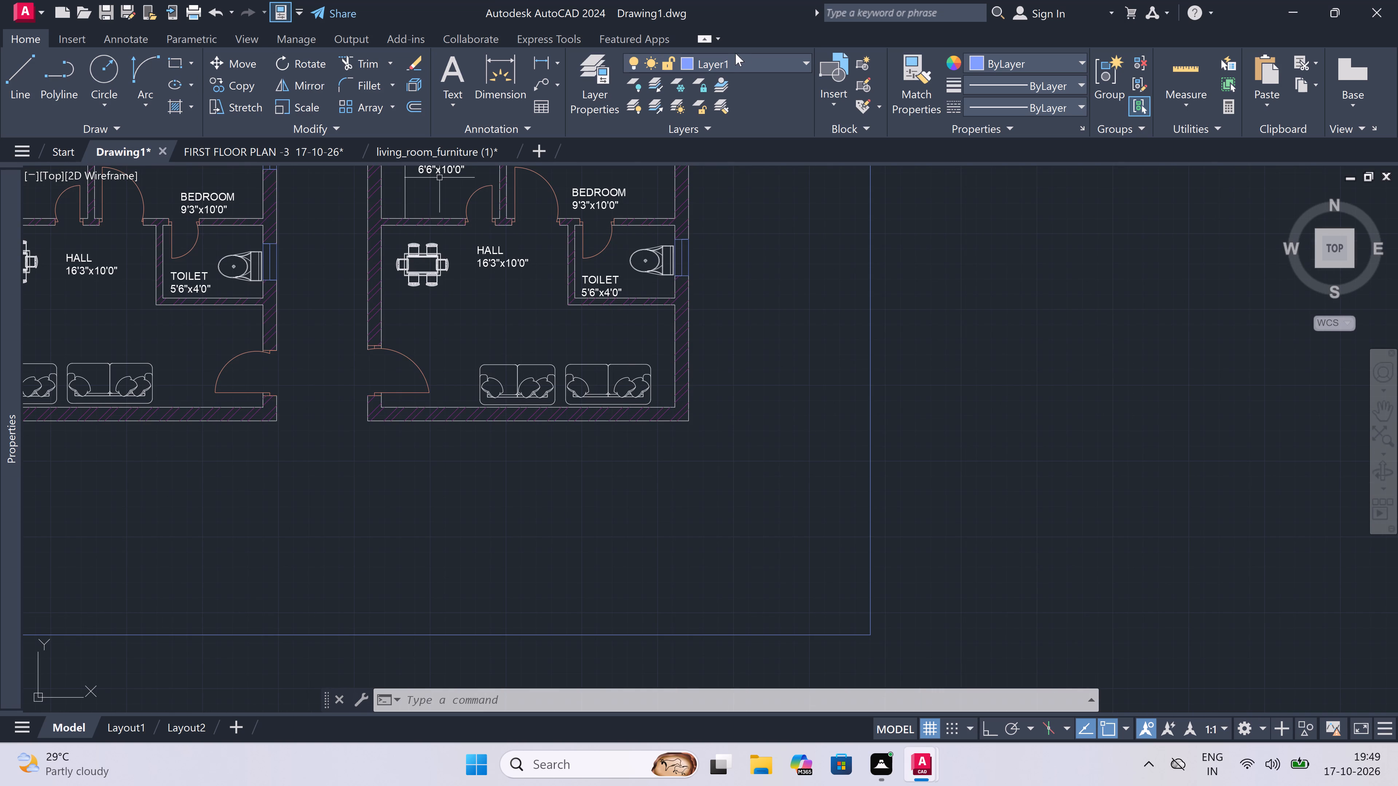
{"action": "left_click", "coordinate": [743, 60]}
{"action": "left_click", "coordinate": [734, 83]}
With Ortho on, start a line at the bottom east plan's outer southeast corner and draw it 5' south.
{"action": "scroll", "coordinate": [544, 429], "scroll_direction": "up", "scroll_amount": 2}
{"action": "type", "text": "l"}
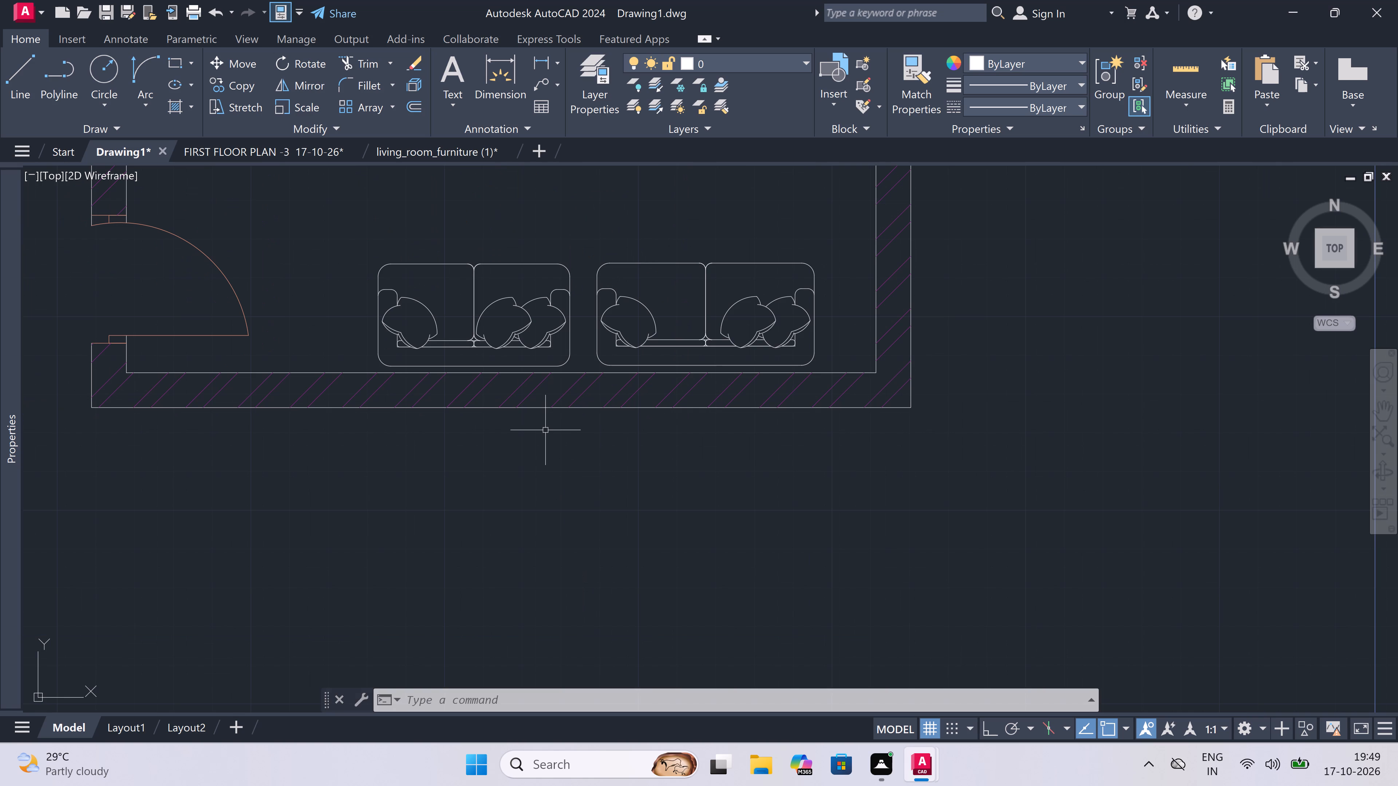
{"action": "key", "text": "space"}
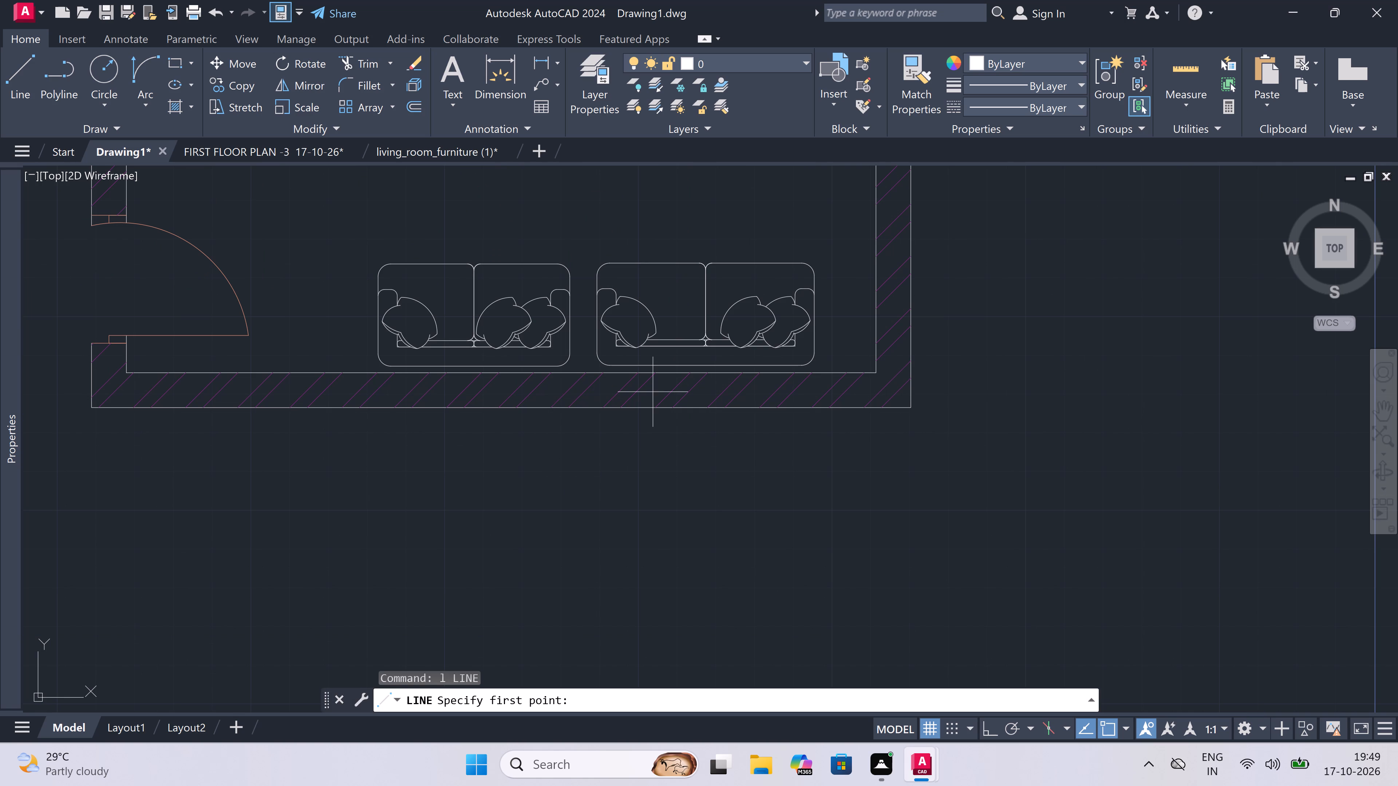
{"action": "left_click", "coordinate": [909, 404]}
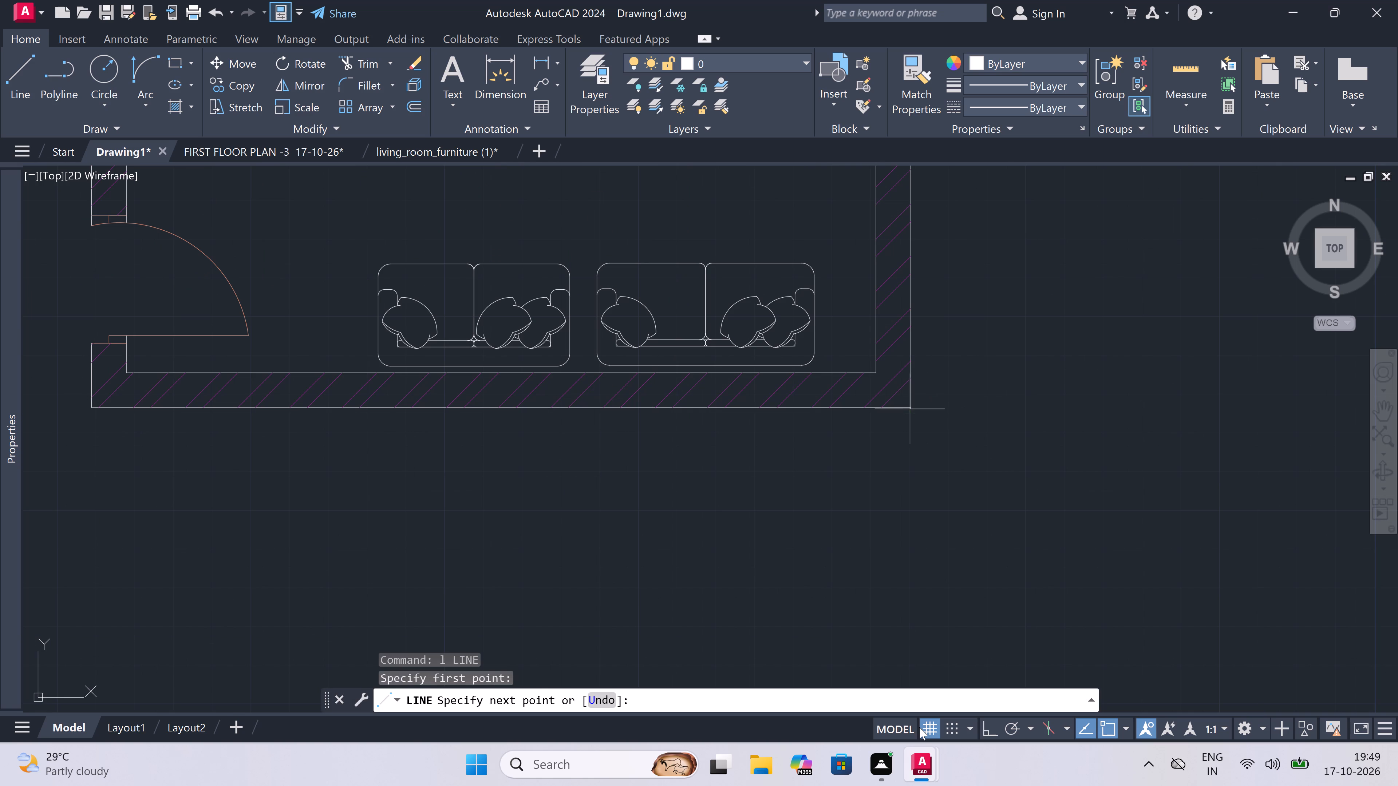
{"action": "scroll", "coordinate": [839, 606], "scroll_direction": "down", "scroll_amount": 3}
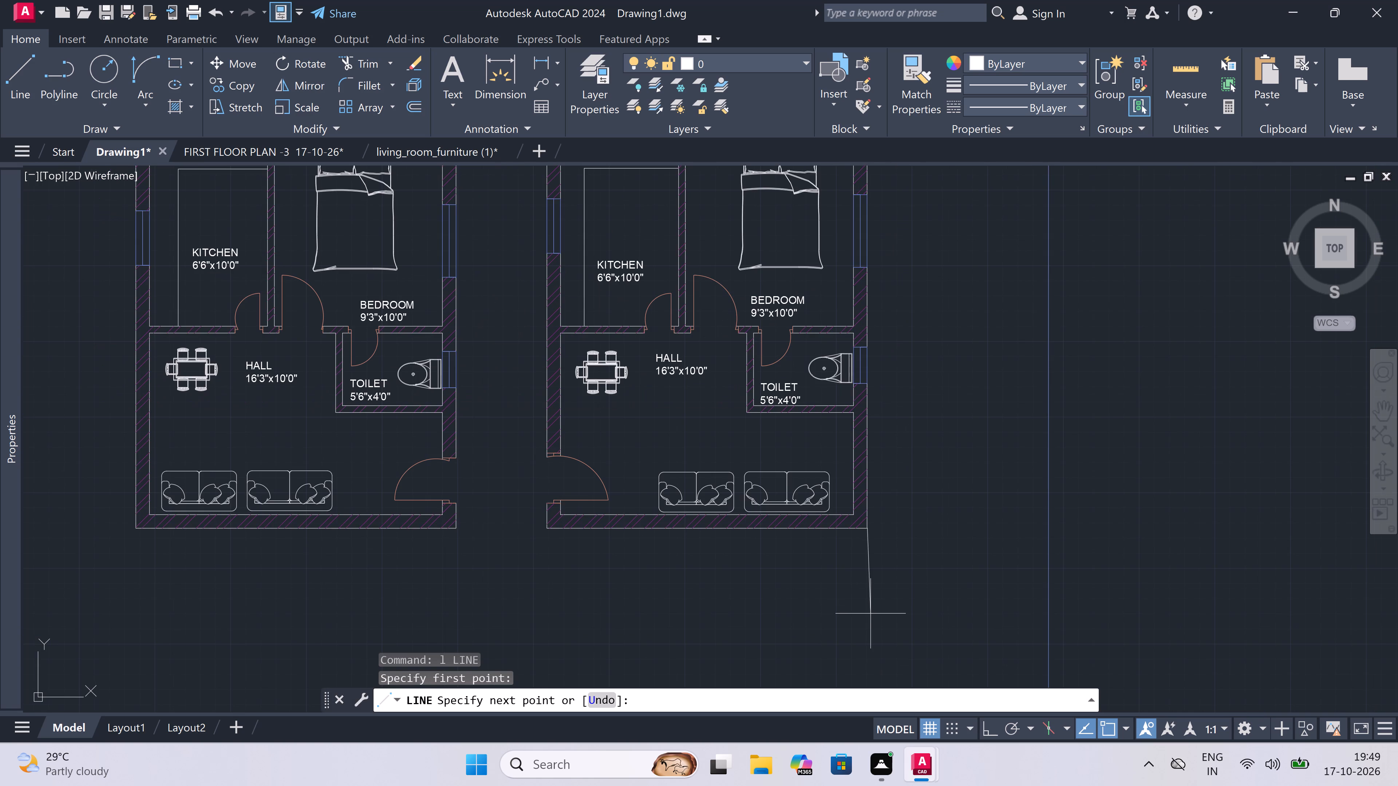
{"action": "key", "text": "F8"}
{"action": "scroll", "coordinate": [785, 472], "scroll_direction": "down", "scroll_amount": 2}
{"action": "scroll", "coordinate": [820, 504], "scroll_direction": "up", "scroll_amount": 2}
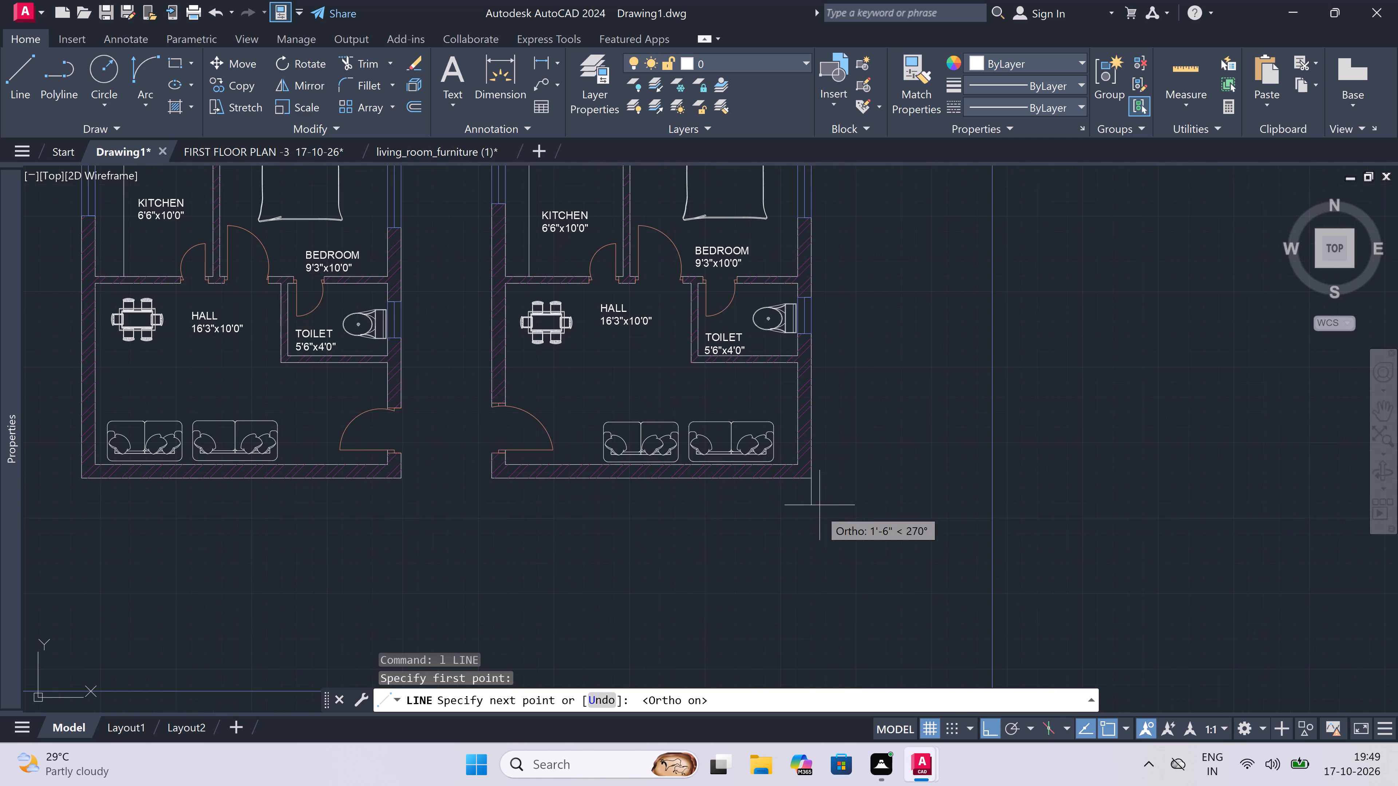
{"action": "type", "text": "5'"}
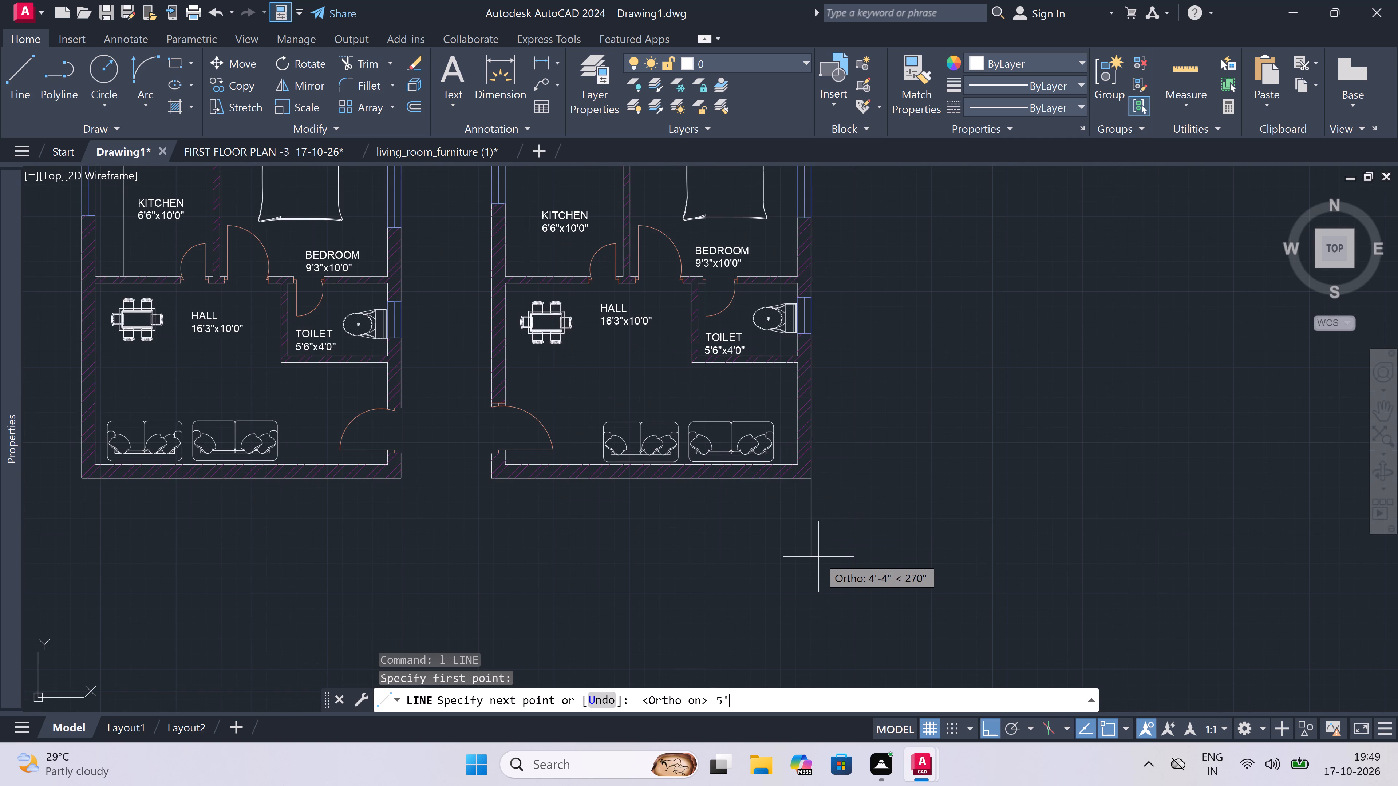
{"action": "key", "text": "space"}
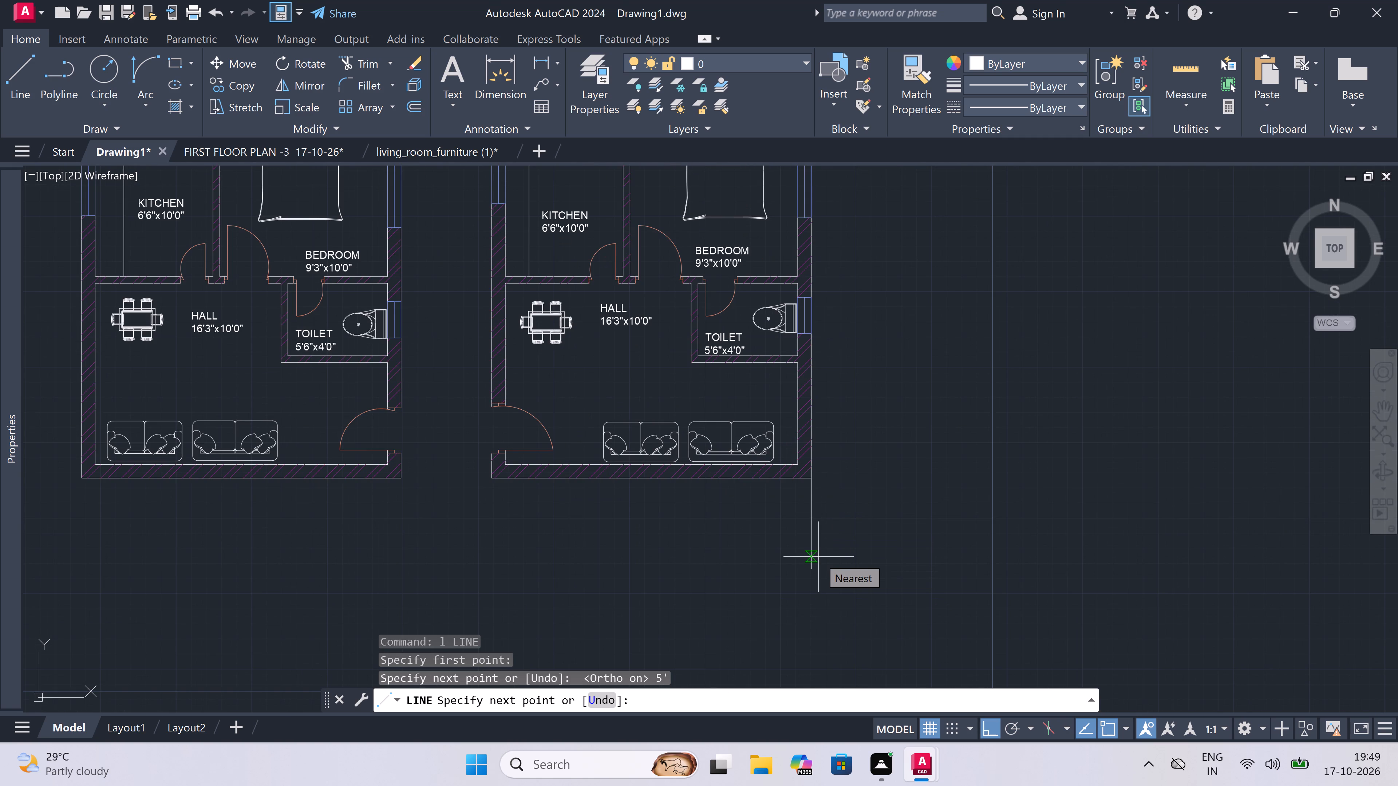
Continue the line another 2' south, turn it about 15'-2" west, and end the line.
{"action": "scroll", "coordinate": [818, 556], "scroll_direction": "down", "scroll_amount": 2}
{"action": "scroll", "coordinate": [820, 606], "scroll_direction": "up", "scroll_amount": 1}
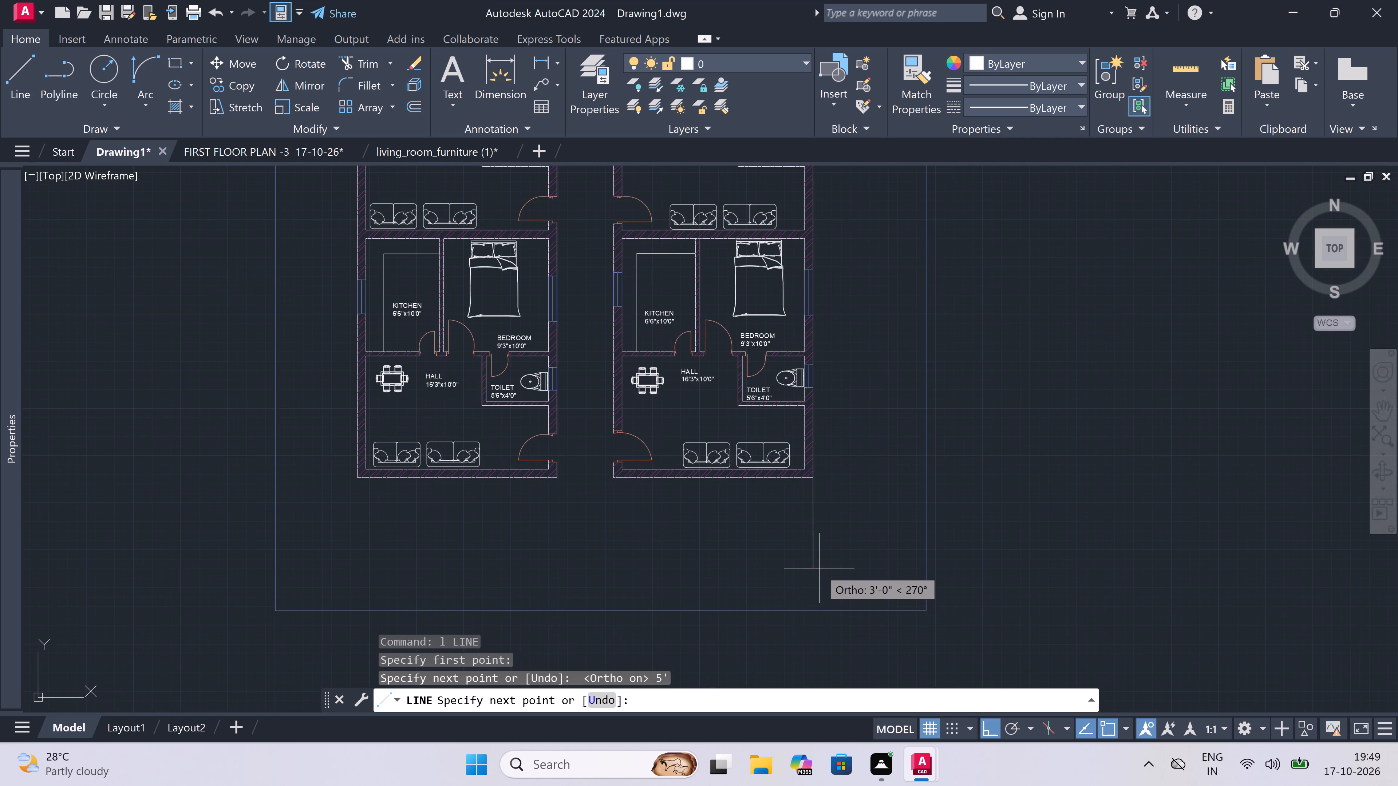
{"action": "scroll", "coordinate": [819, 568], "scroll_direction": "up", "scroll_amount": 2}
{"action": "type", "text": "2'"}
{"action": "key", "text": "space"}
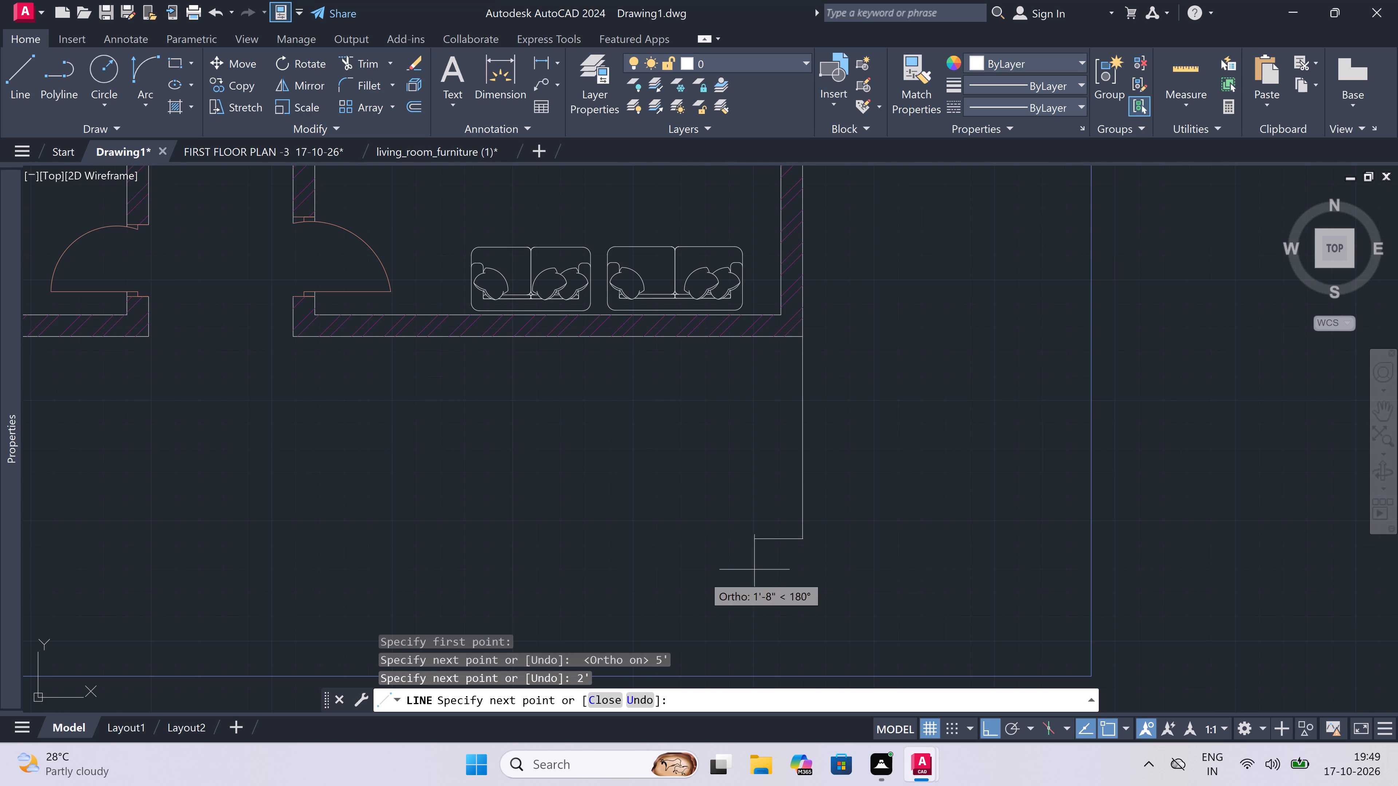
{"action": "left_click", "coordinate": [364, 541]}
{"action": "key", "text": "Escape"}
Draw a line from that west end to below the west plan's outer southwest corner, and north to meet that corner.
{"action": "key", "text": "space"}
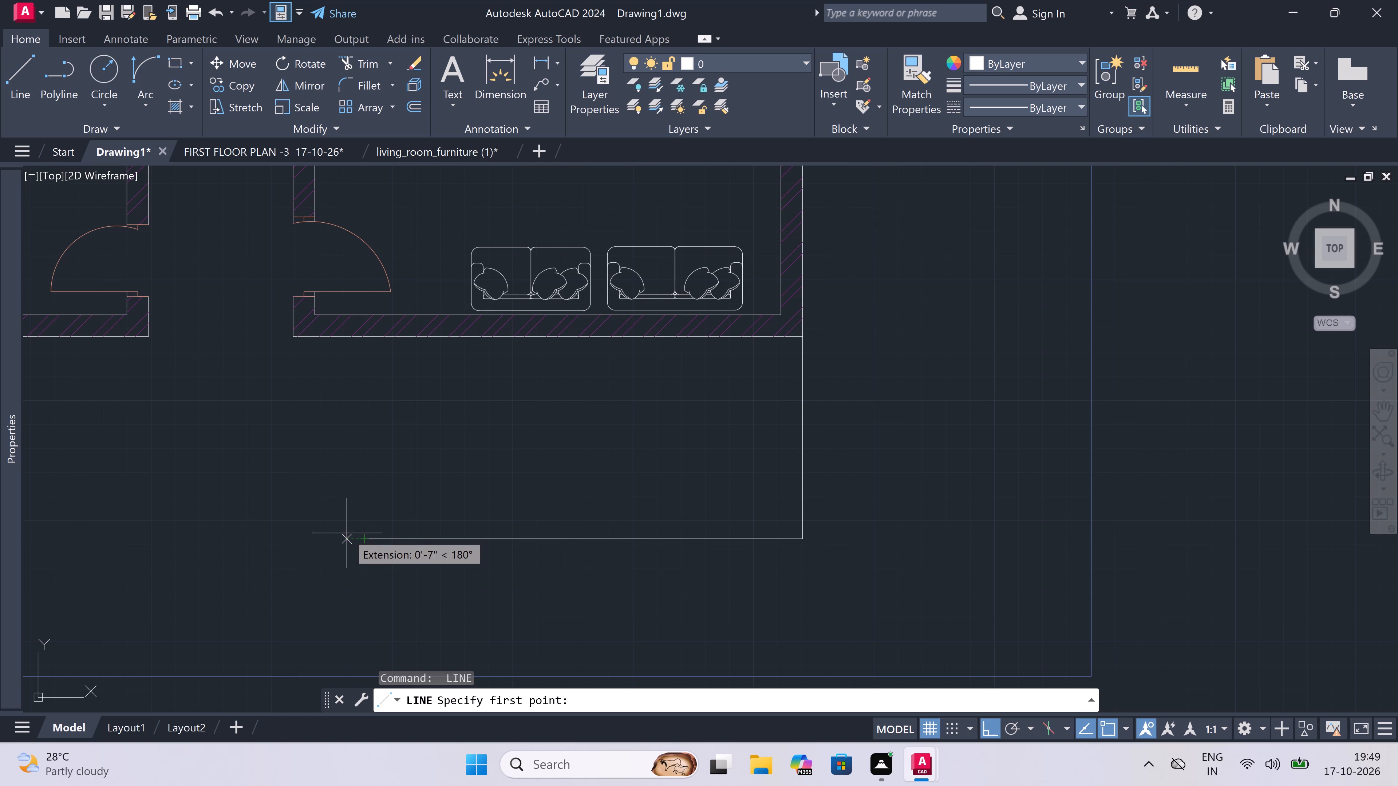
{"action": "double_click", "coordinate": [366, 536]}
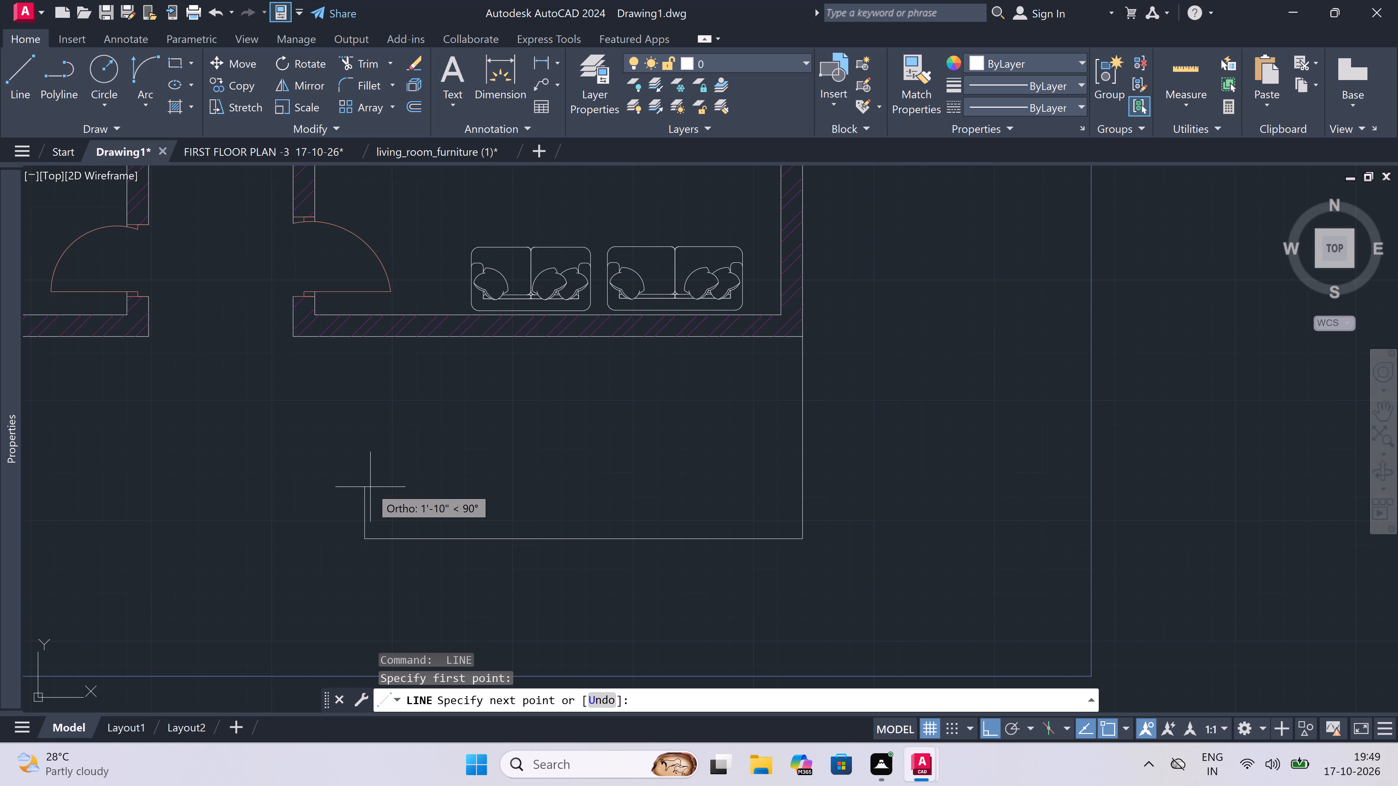
{"action": "scroll", "coordinate": [221, 518], "scroll_direction": "down", "scroll_amount": 3}
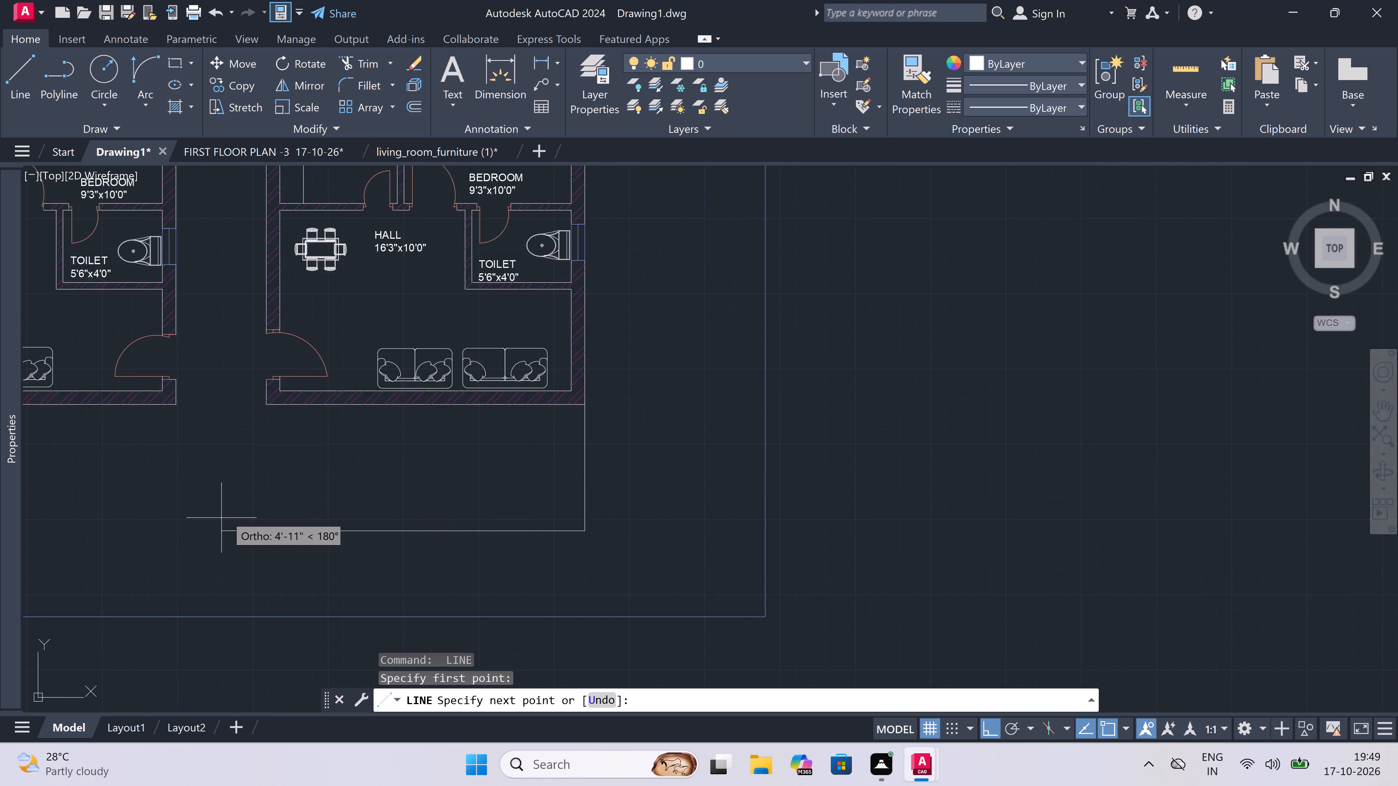
{"action": "scroll", "coordinate": [472, 503], "scroll_direction": "down", "scroll_amount": 2}
{"action": "scroll", "coordinate": [277, 522], "scroll_direction": "up", "scroll_amount": 2}
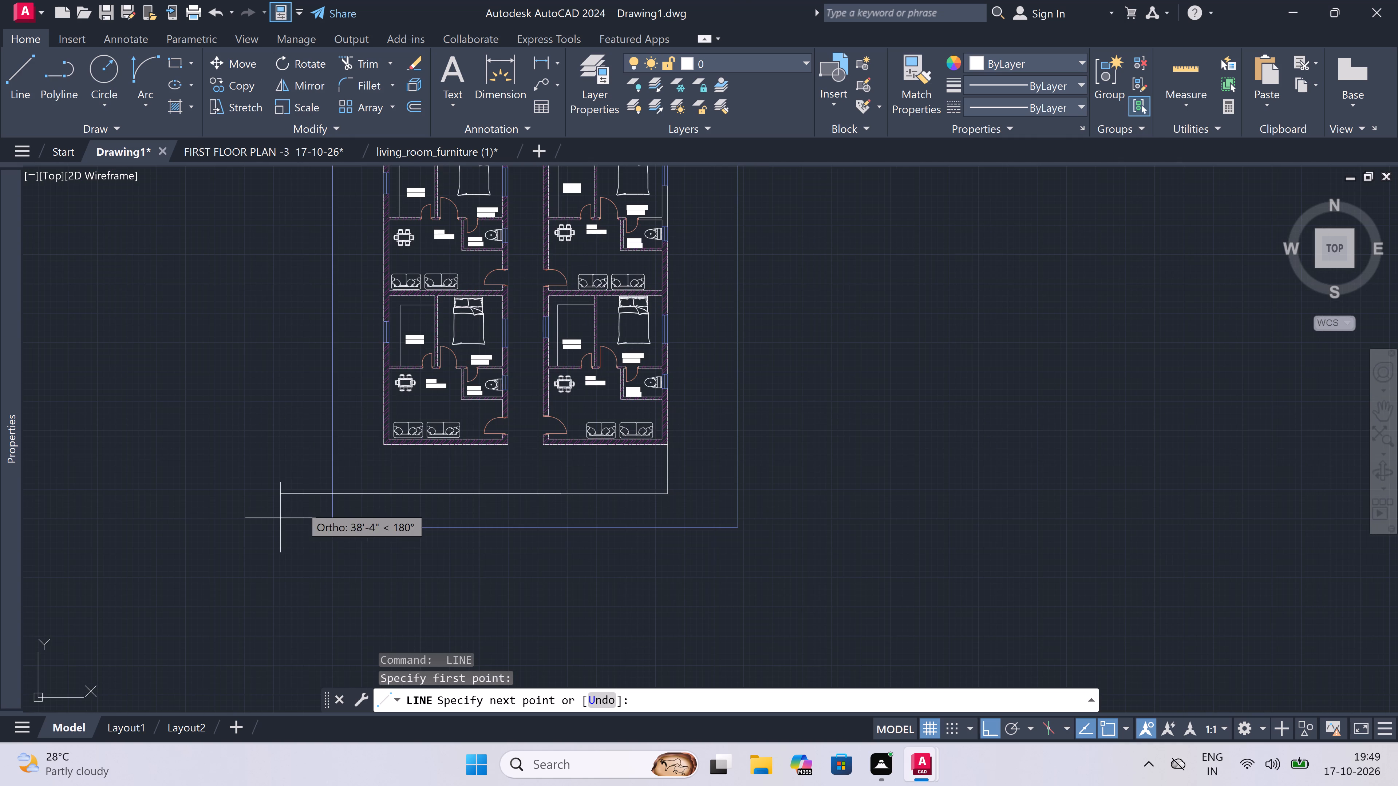
{"action": "scroll", "coordinate": [414, 478], "scroll_direction": "up", "scroll_amount": 3}
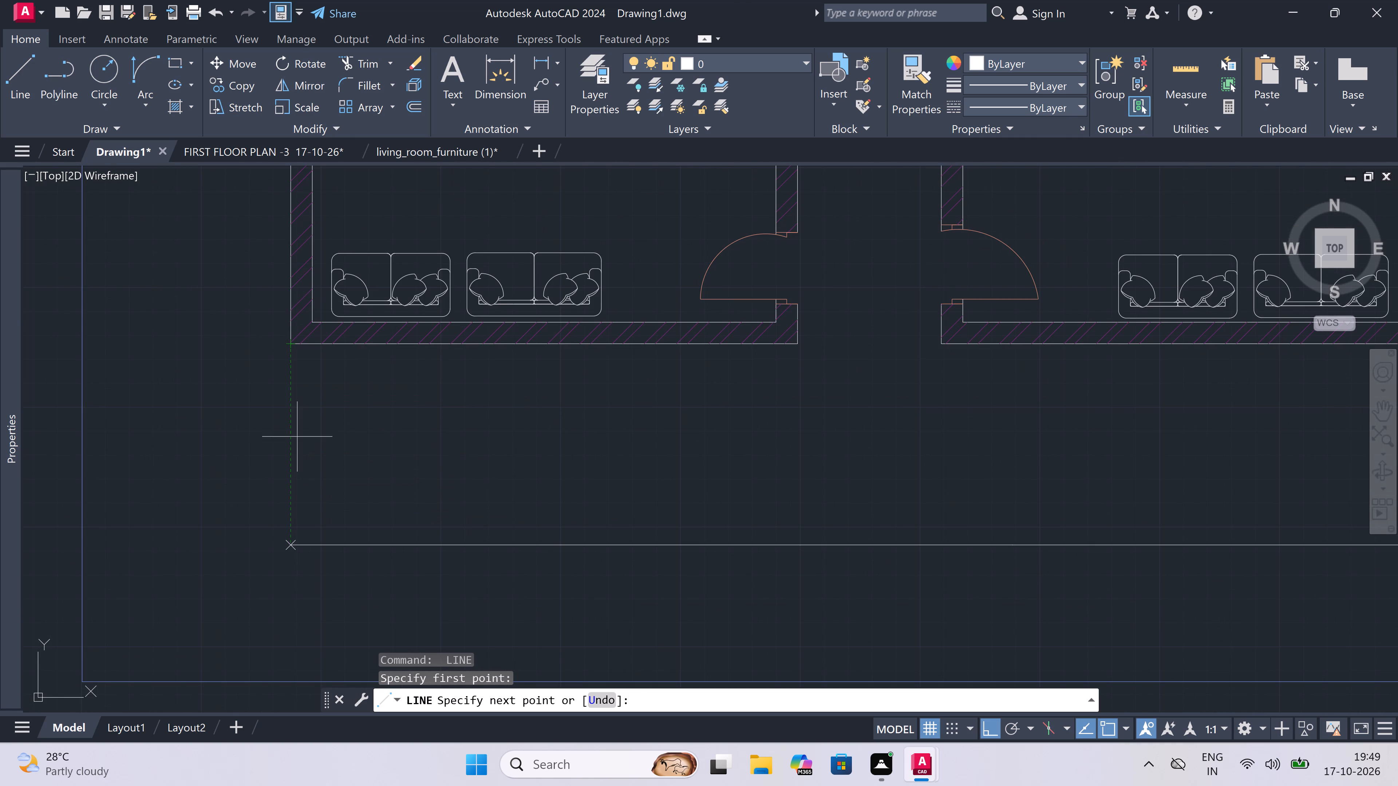
{"action": "left_click", "coordinate": [281, 541]}
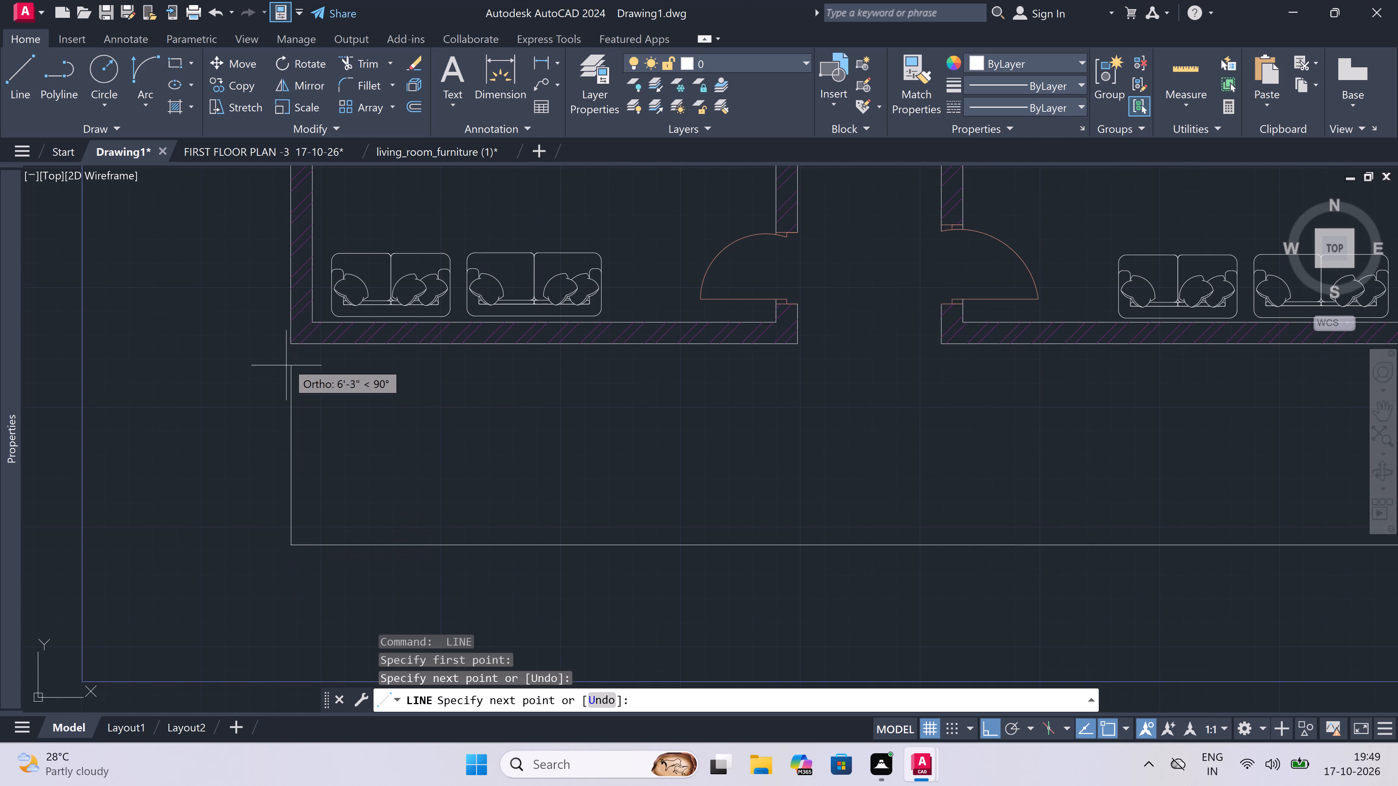
{"action": "double_click", "coordinate": [288, 345]}
{"action": "key", "text": "Escape"}
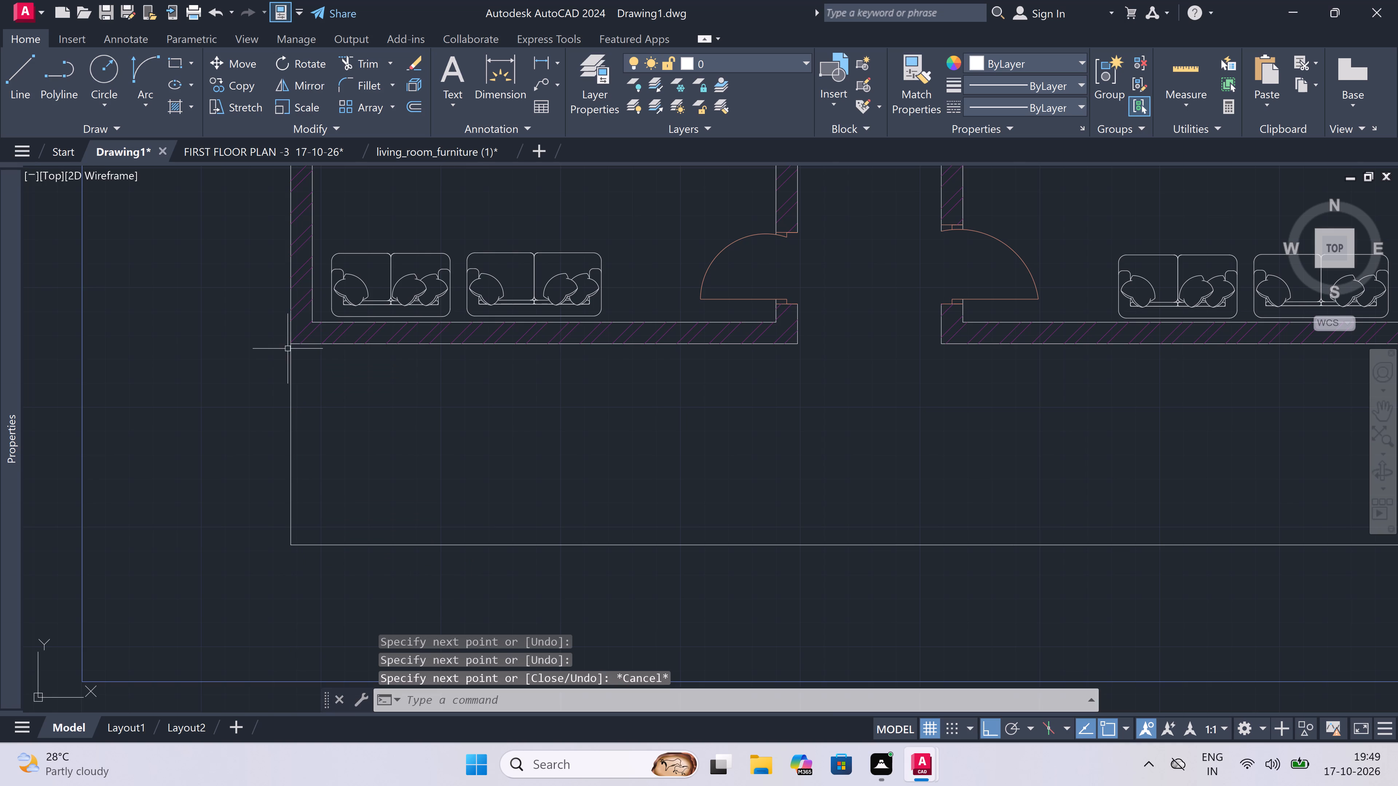
Start an inner line at the south wall, aligned with the east wall's inner face, south to the outer line and back north in two 4.5" segments.
{"action": "scroll", "coordinate": [288, 350], "scroll_direction": "down", "scroll_amount": 4}
{"action": "scroll", "coordinate": [432, 348], "scroll_direction": "up", "scroll_amount": 3}
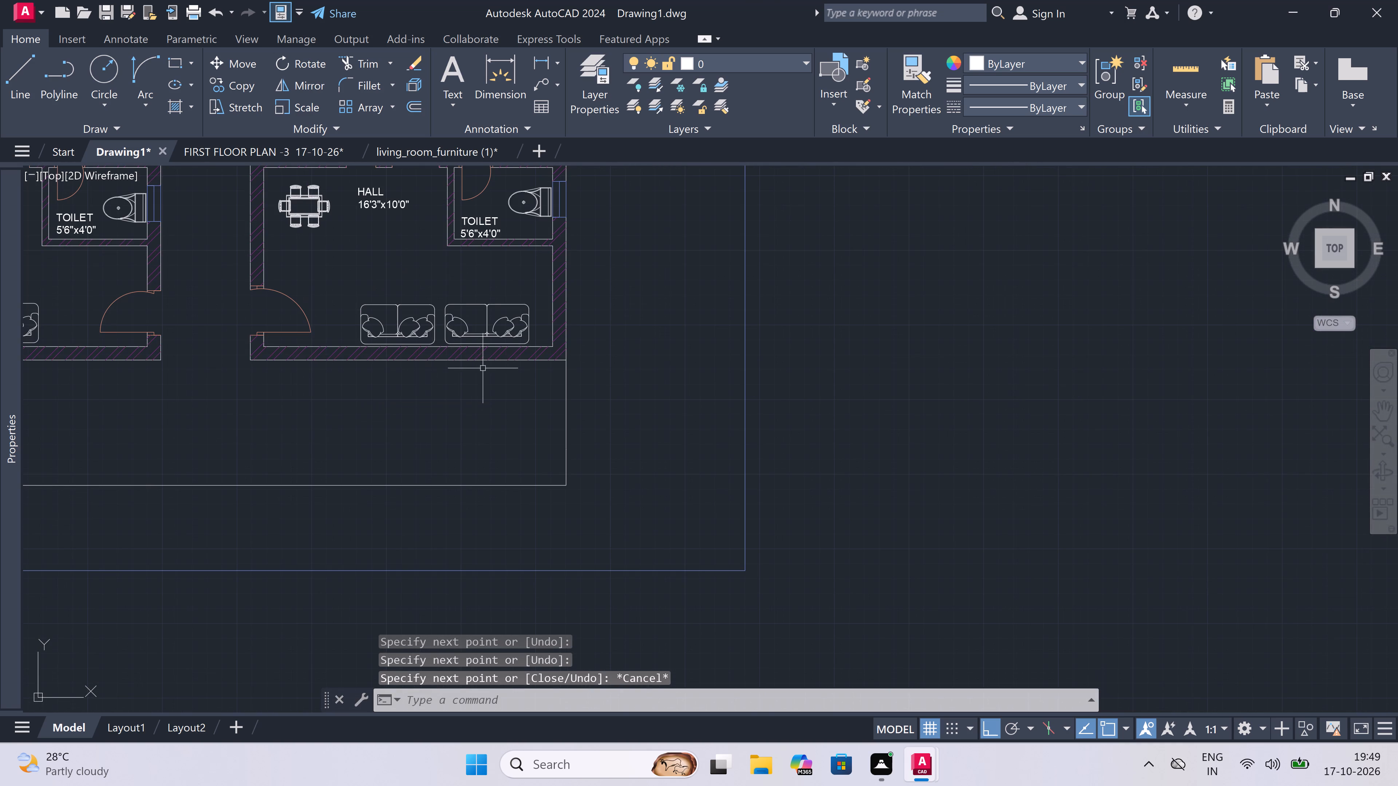
{"action": "scroll", "coordinate": [531, 366], "scroll_direction": "up", "scroll_amount": 2}
{"action": "key", "text": "space"}
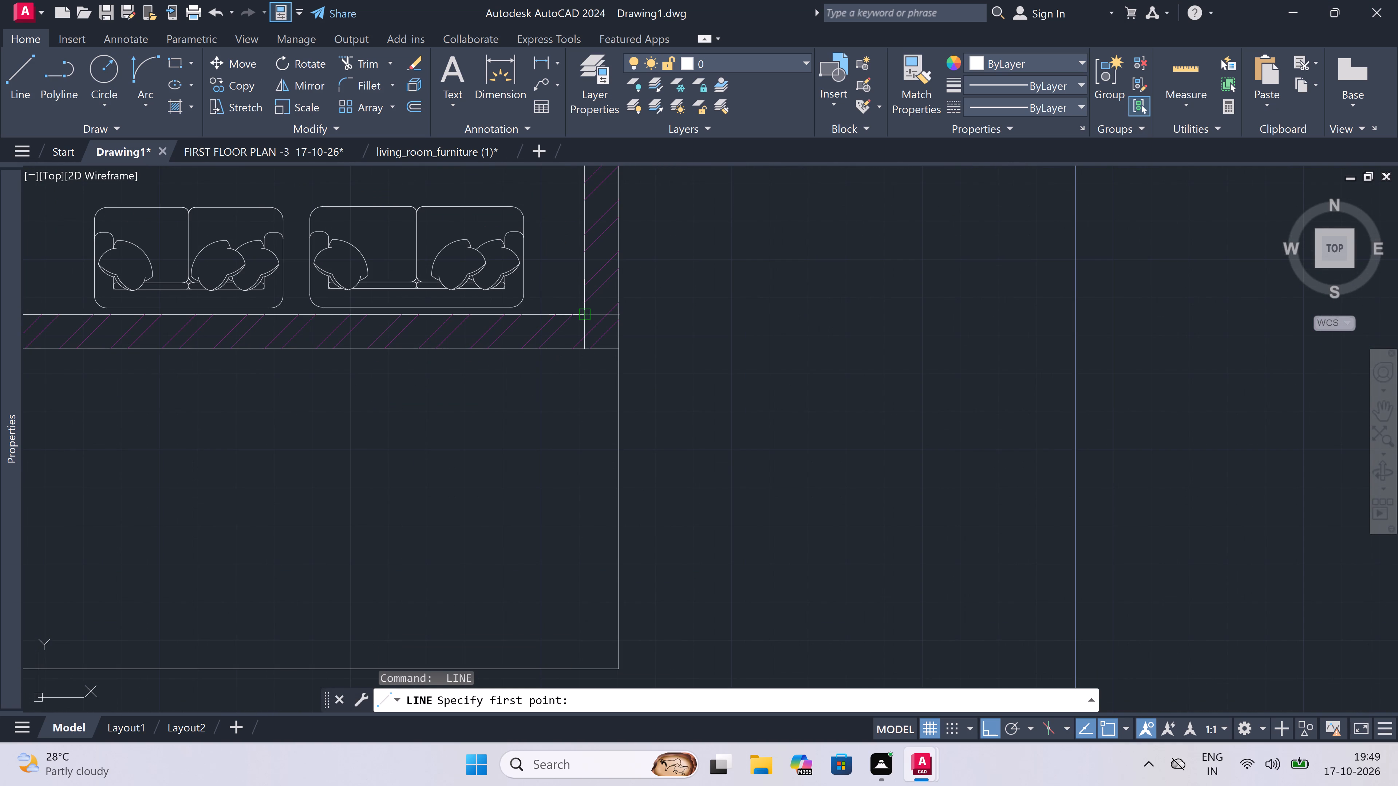
{"action": "left_click", "coordinate": [583, 348]}
{"action": "scroll", "coordinate": [584, 354], "scroll_direction": "down", "scroll_amount": 2}
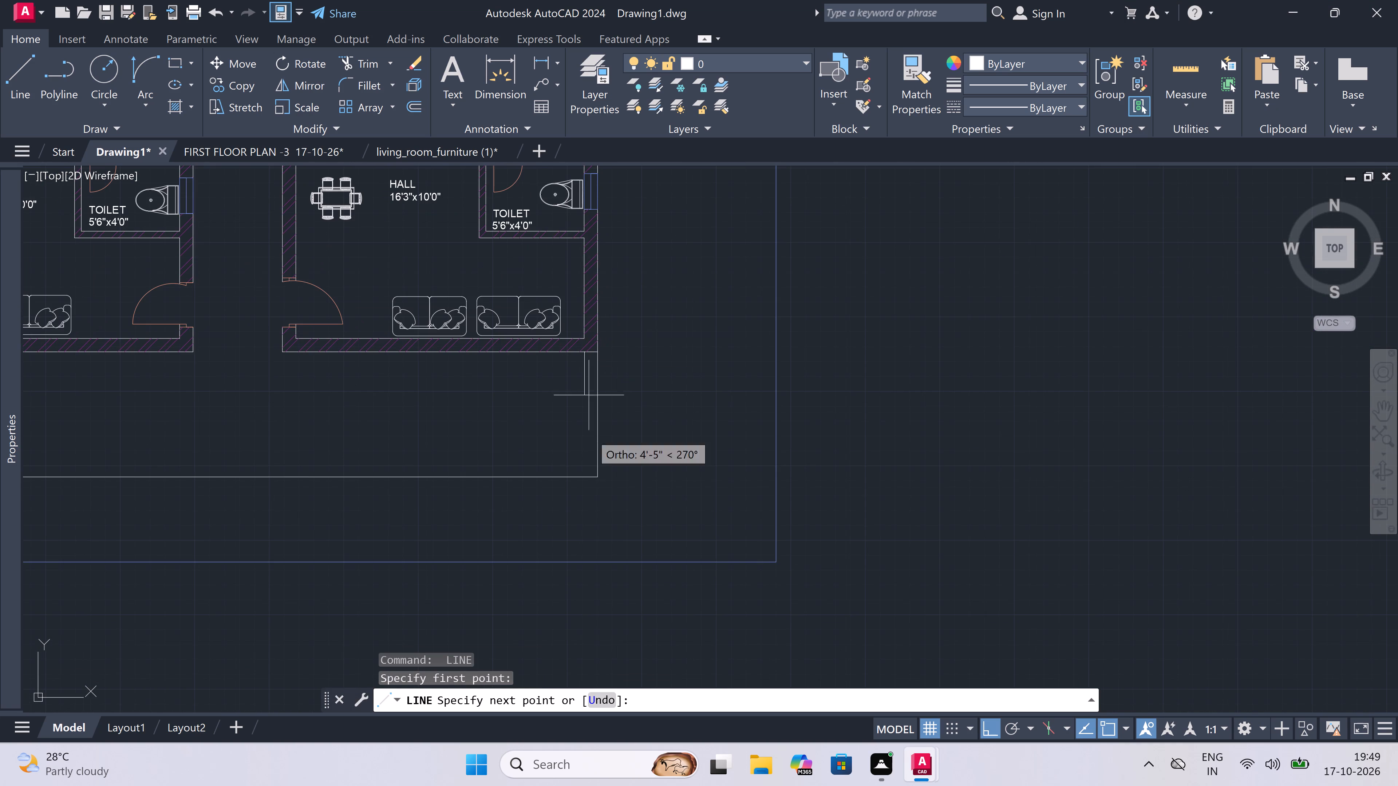
{"action": "scroll", "coordinate": [594, 482], "scroll_direction": "up", "scroll_amount": 2}
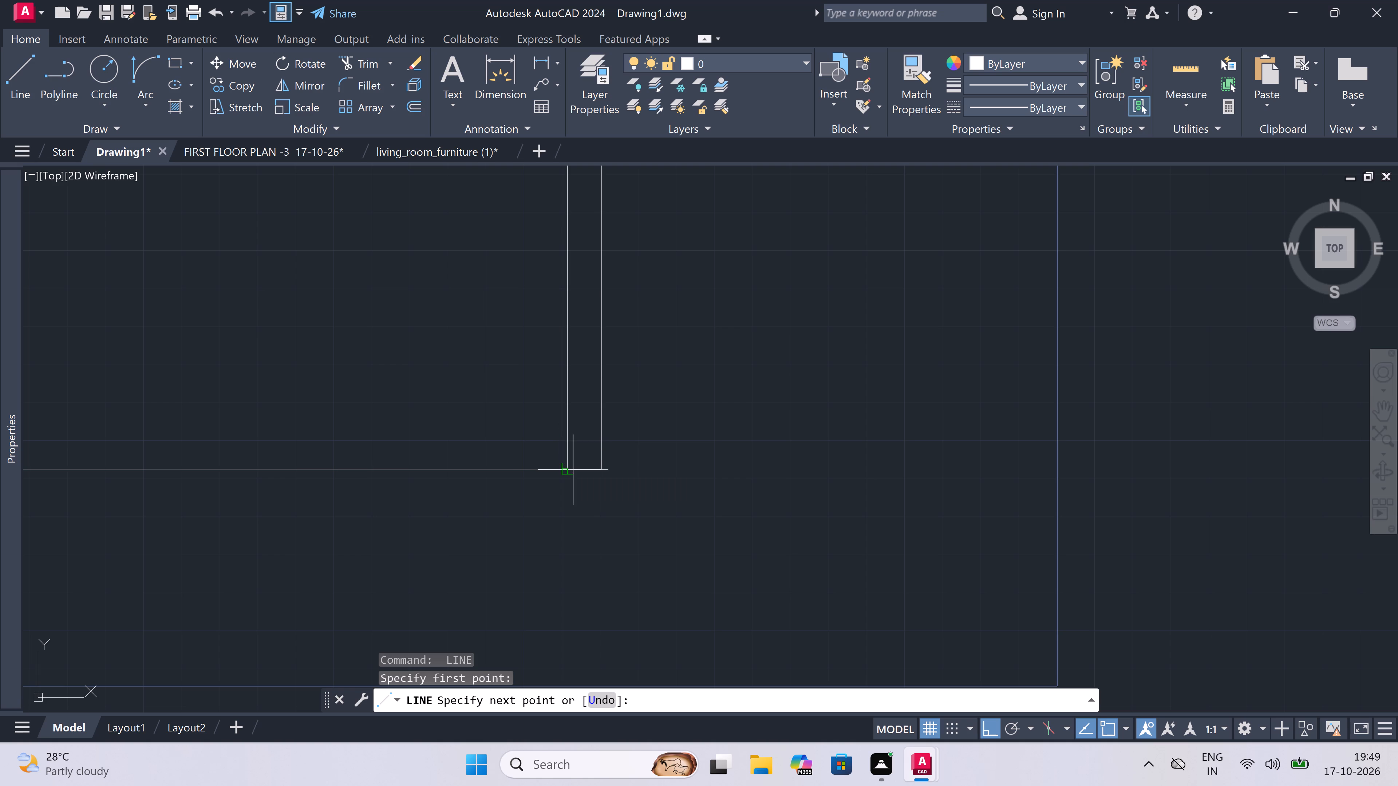
{"action": "left_click", "coordinate": [569, 470]}
{"action": "type", "text": "4.5\""}
{"action": "key", "text": "space"}
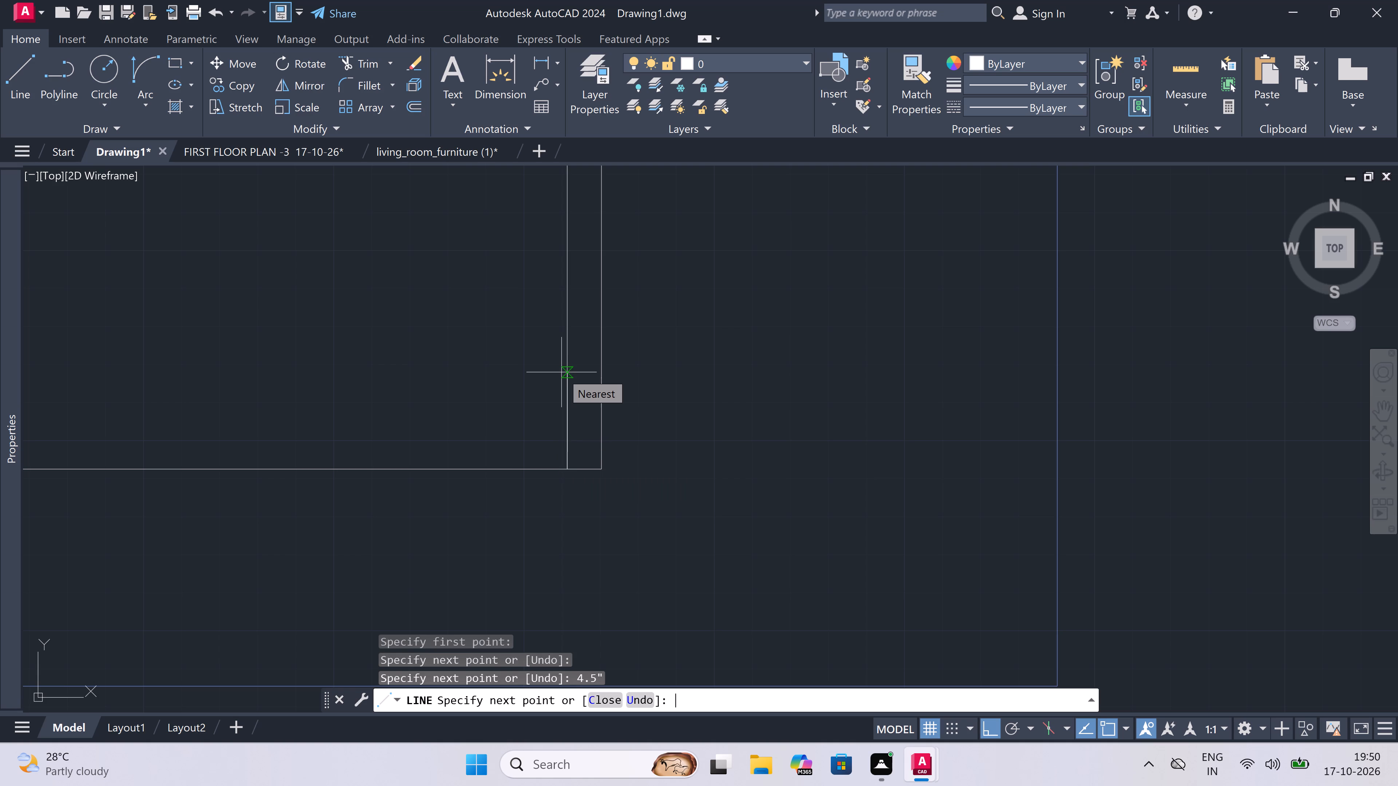
{"action": "scroll", "coordinate": [561, 372], "scroll_direction": "down", "scroll_amount": 3}
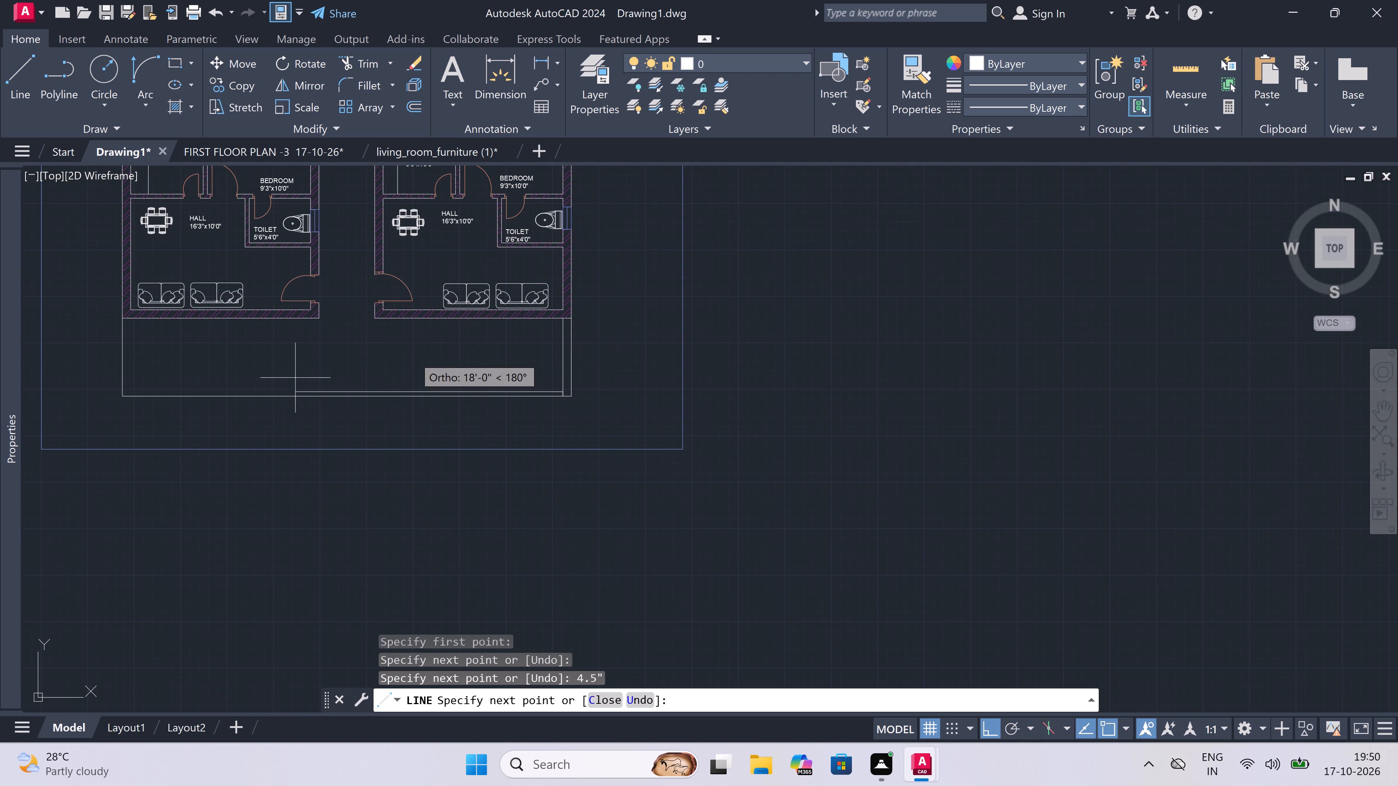
{"action": "scroll", "coordinate": [563, 362], "scroll_direction": "up", "scroll_amount": 3}
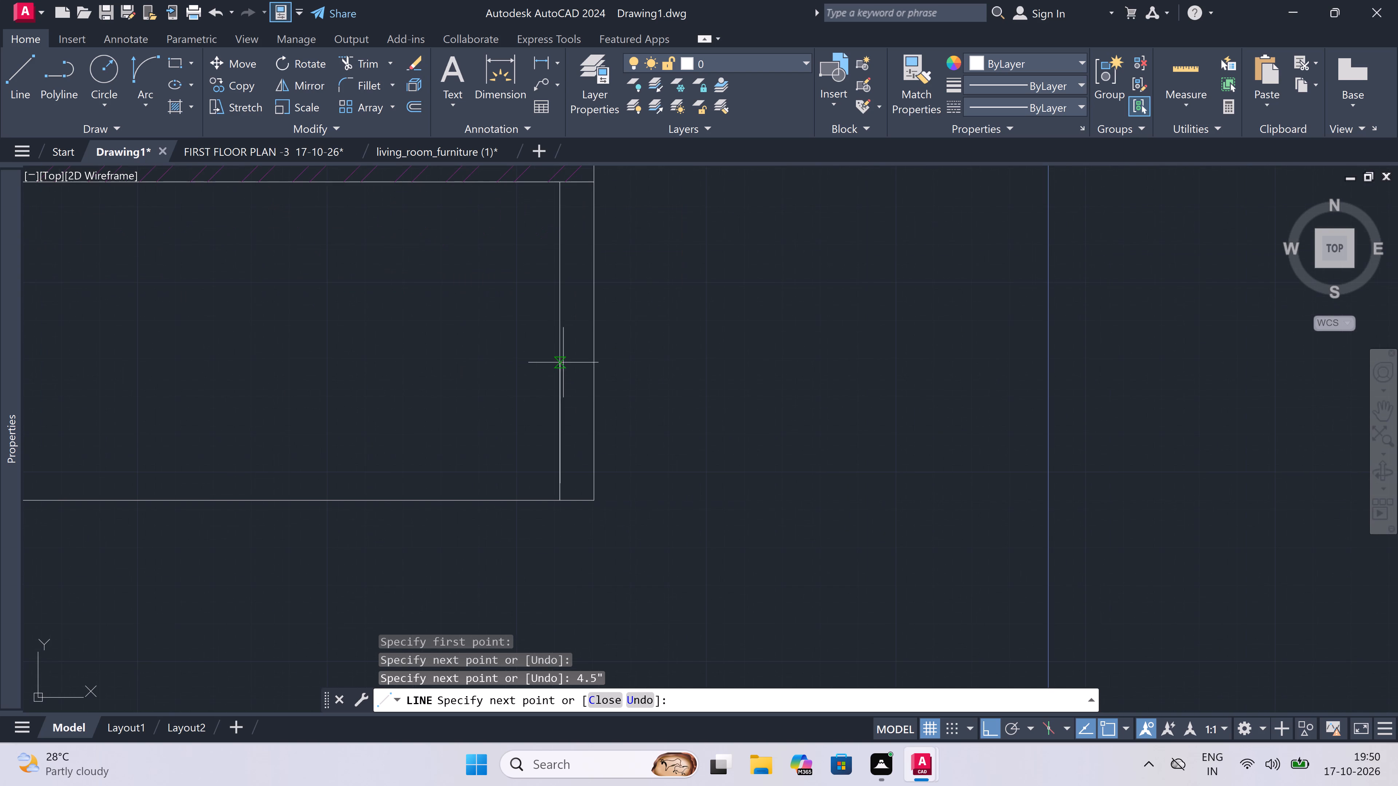
{"action": "type", "text": "4.5\""}
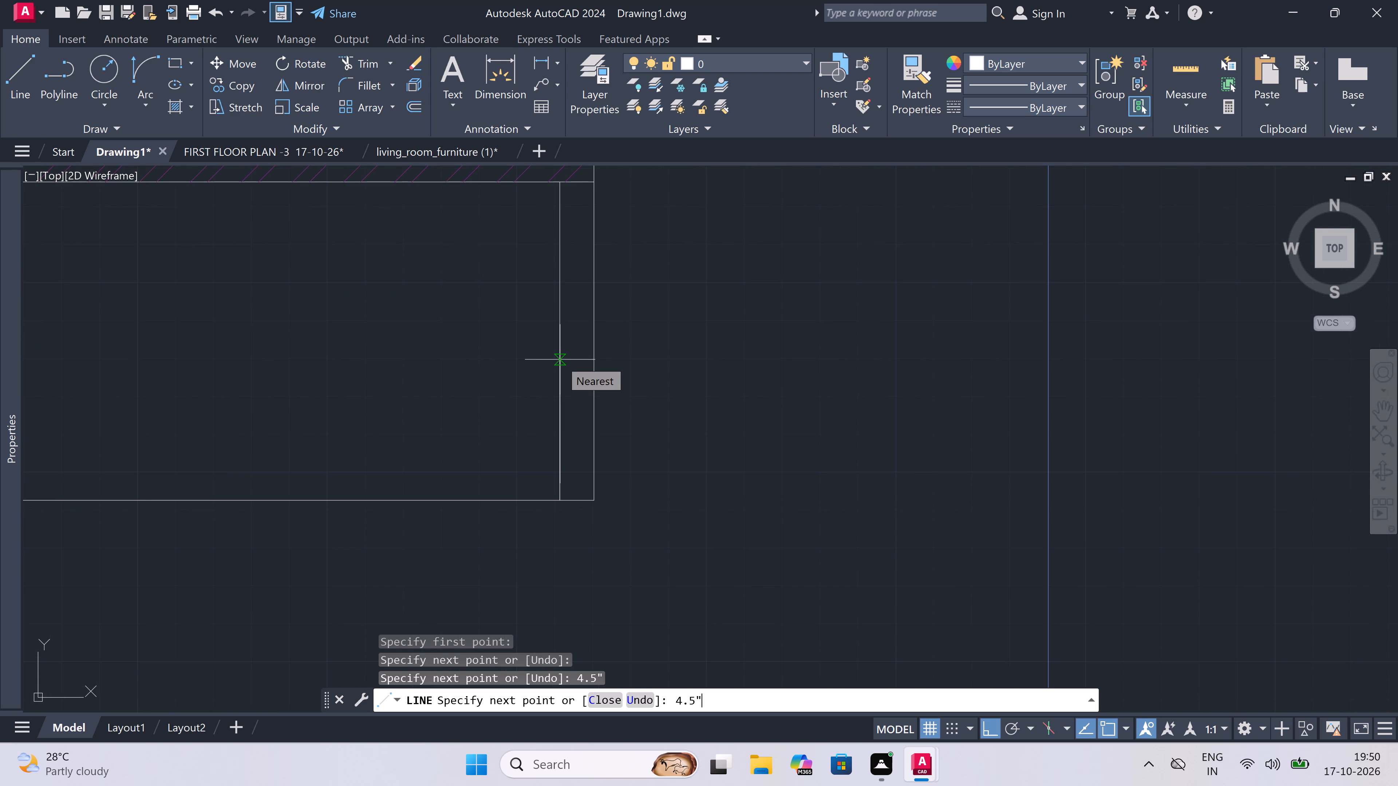
{"action": "key", "text": "space"}
Continue the inner line west to the outer west line, back 9" east, and north to the west plan's south wall.
{"action": "scroll", "coordinate": [399, 453], "scroll_direction": "down", "scroll_amount": 3}
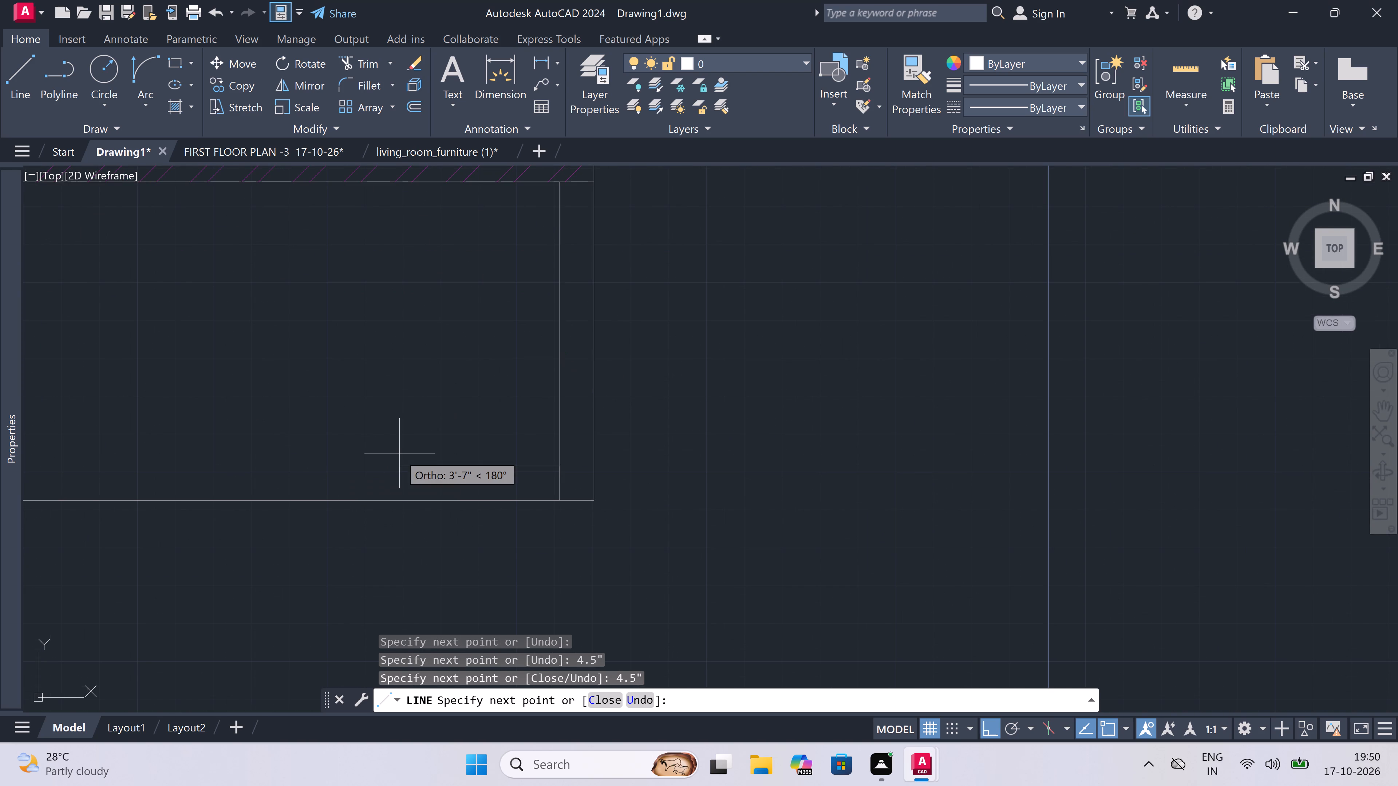
{"action": "scroll", "coordinate": [399, 453], "scroll_direction": "down", "scroll_amount": 2}
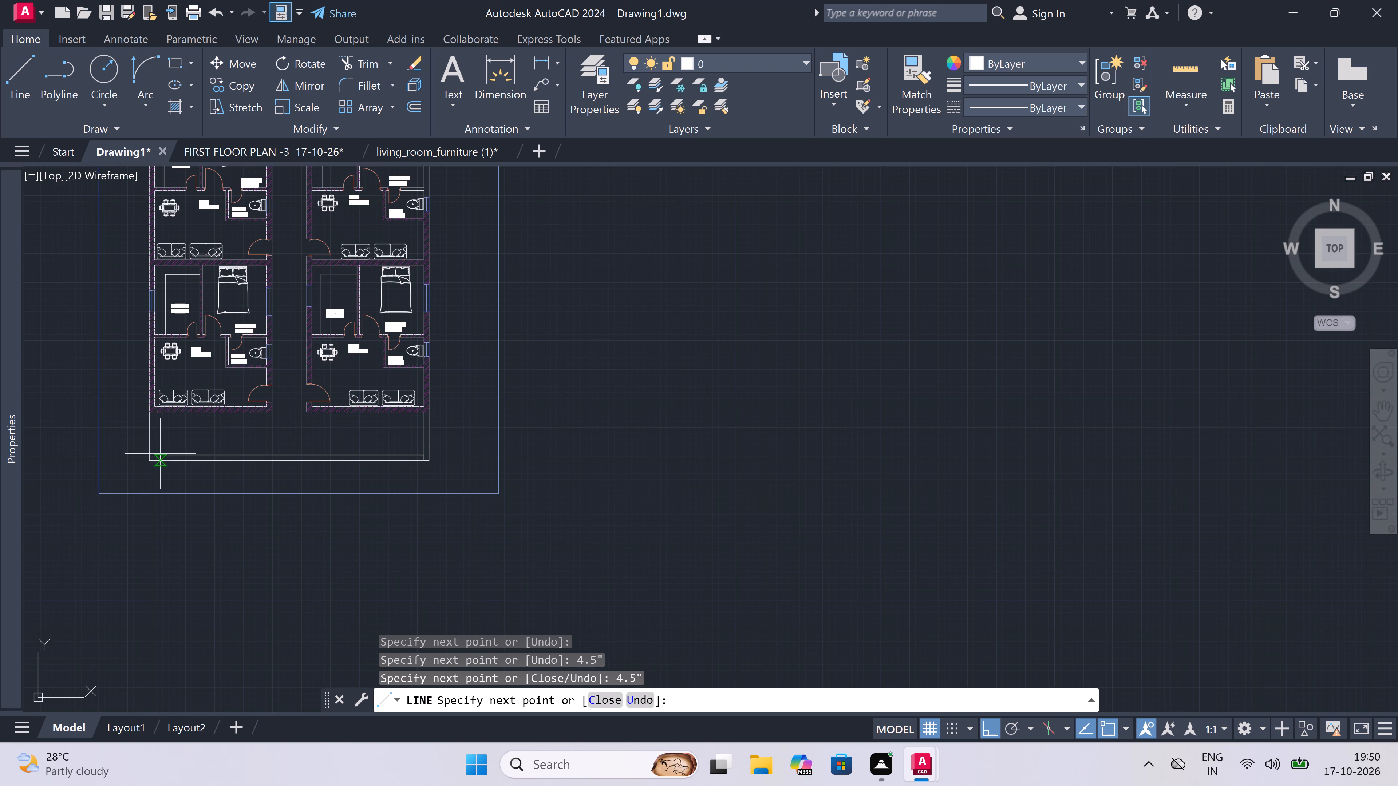
{"action": "scroll", "coordinate": [151, 449], "scroll_direction": "up", "scroll_amount": 4}
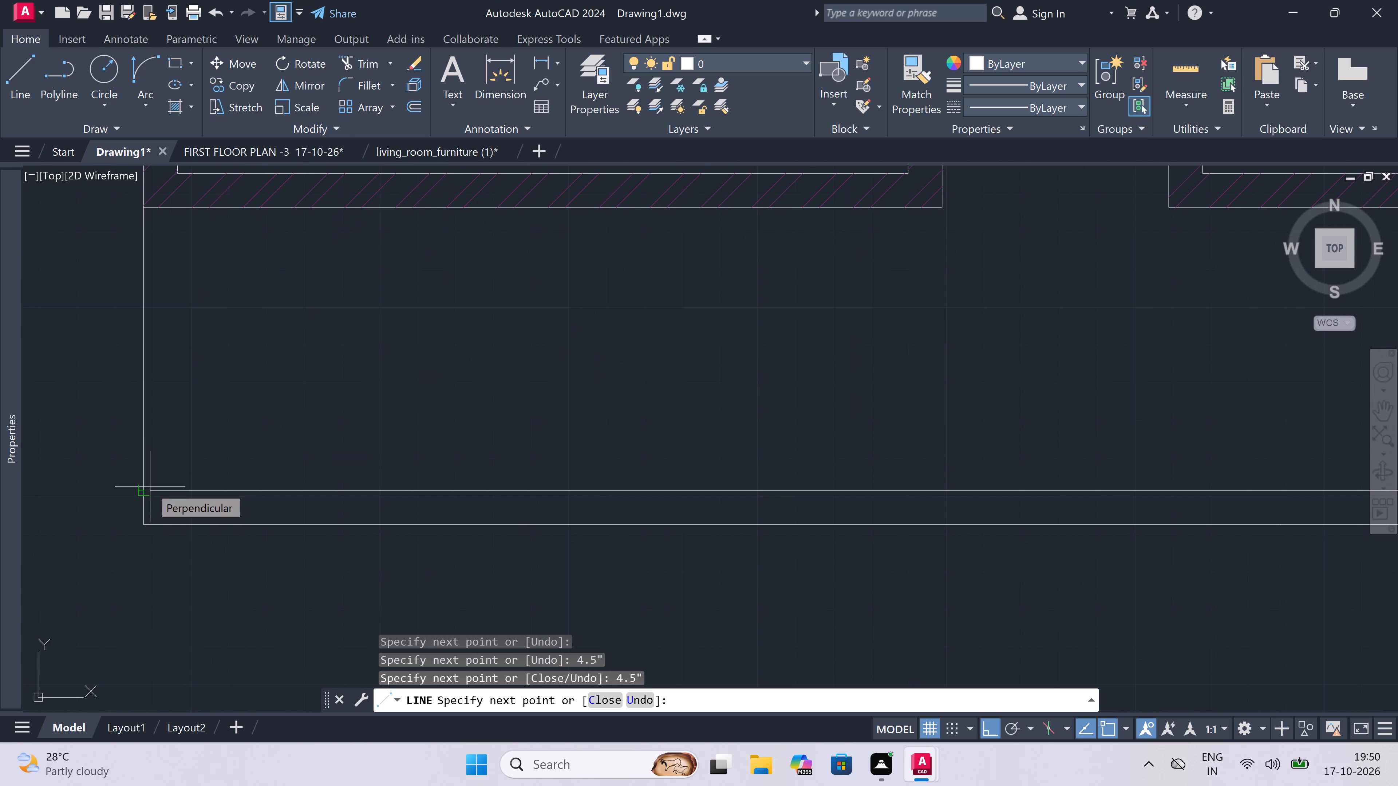
{"action": "left_click", "coordinate": [146, 488]}
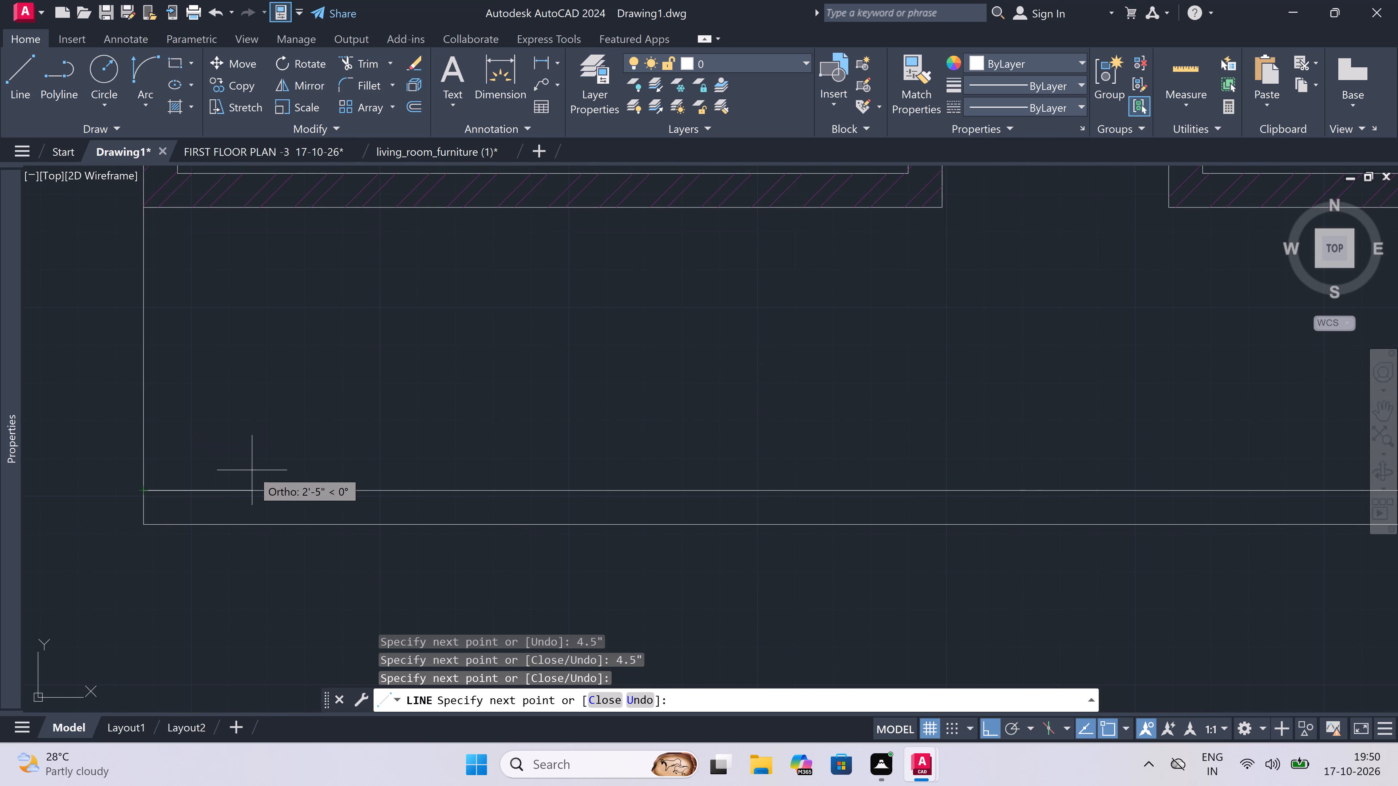
{"action": "type", "text": "9\""}
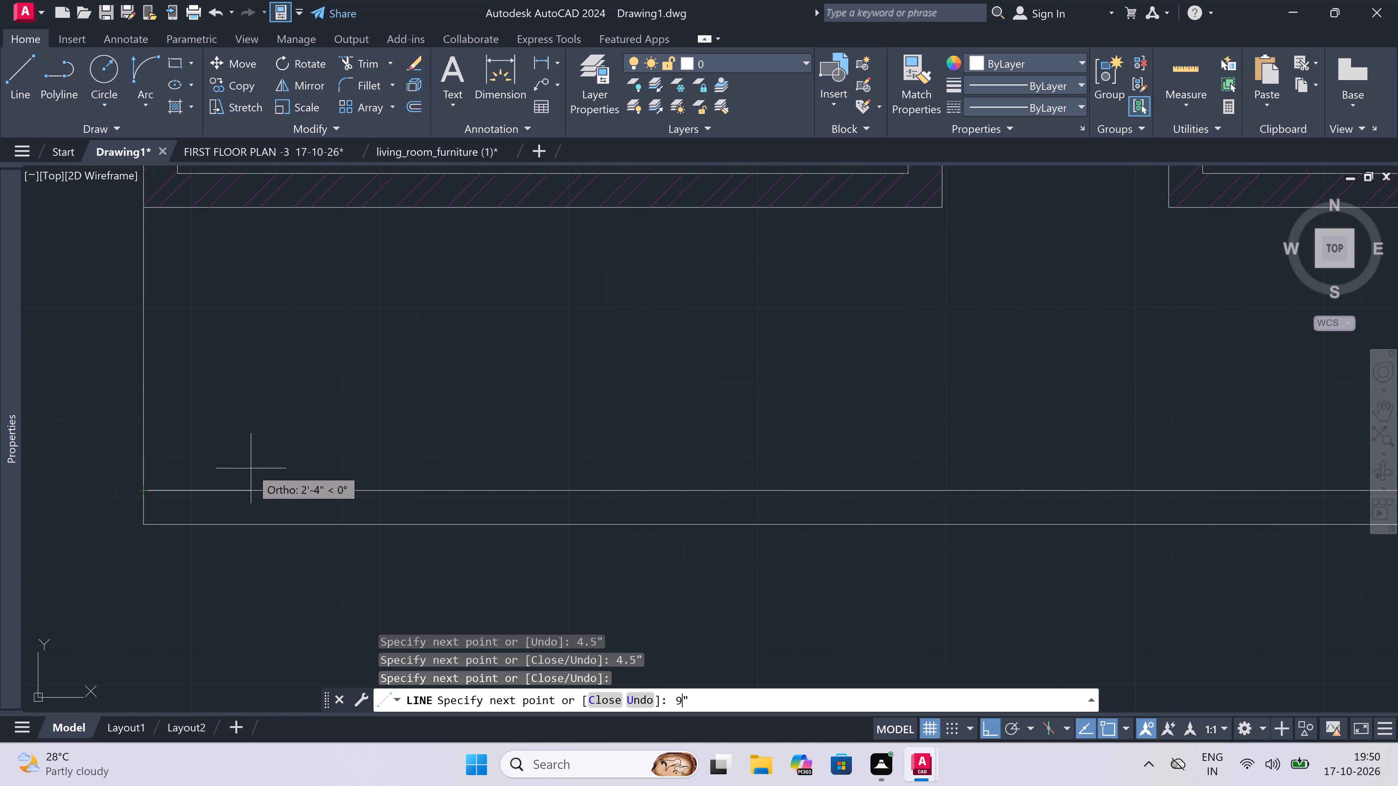
{"action": "key", "text": "space"}
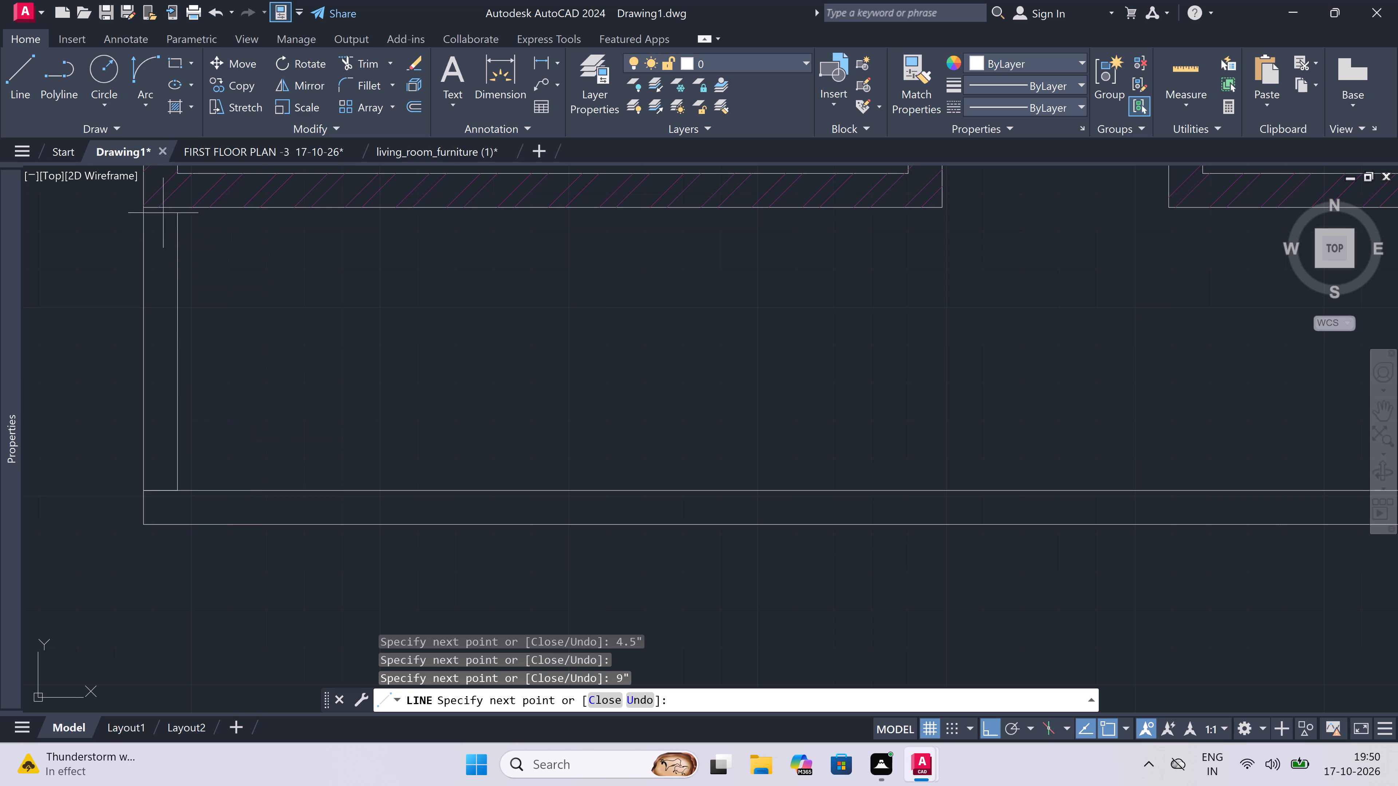
{"action": "double_click", "coordinate": [172, 206]}
{"action": "key", "text": "Escape"}
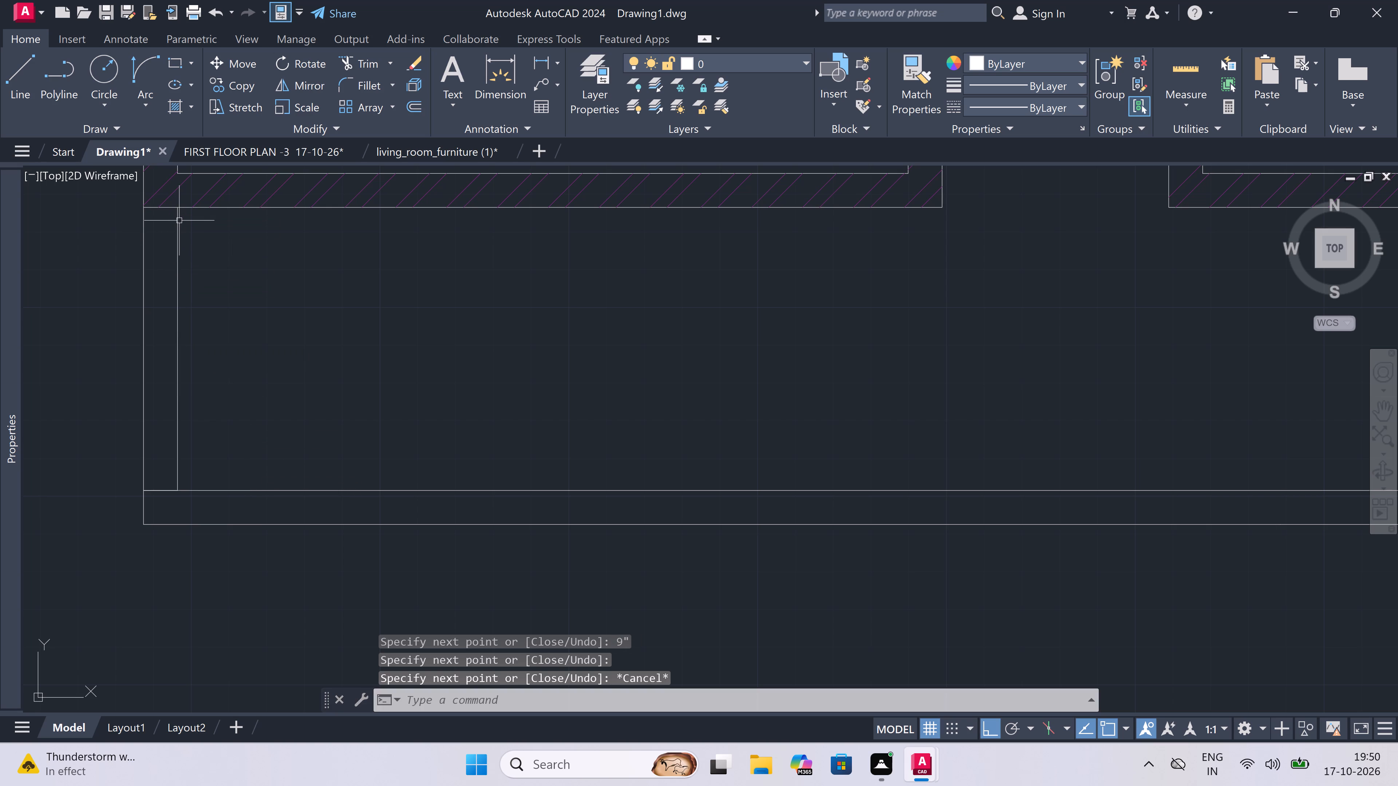
Trim the short stub of the inner south line between the inner and outer west lines at the southwest corner.
{"action": "key", "text": "t"}
{"action": "key", "text": "r"}
{"action": "key", "text": "space"}
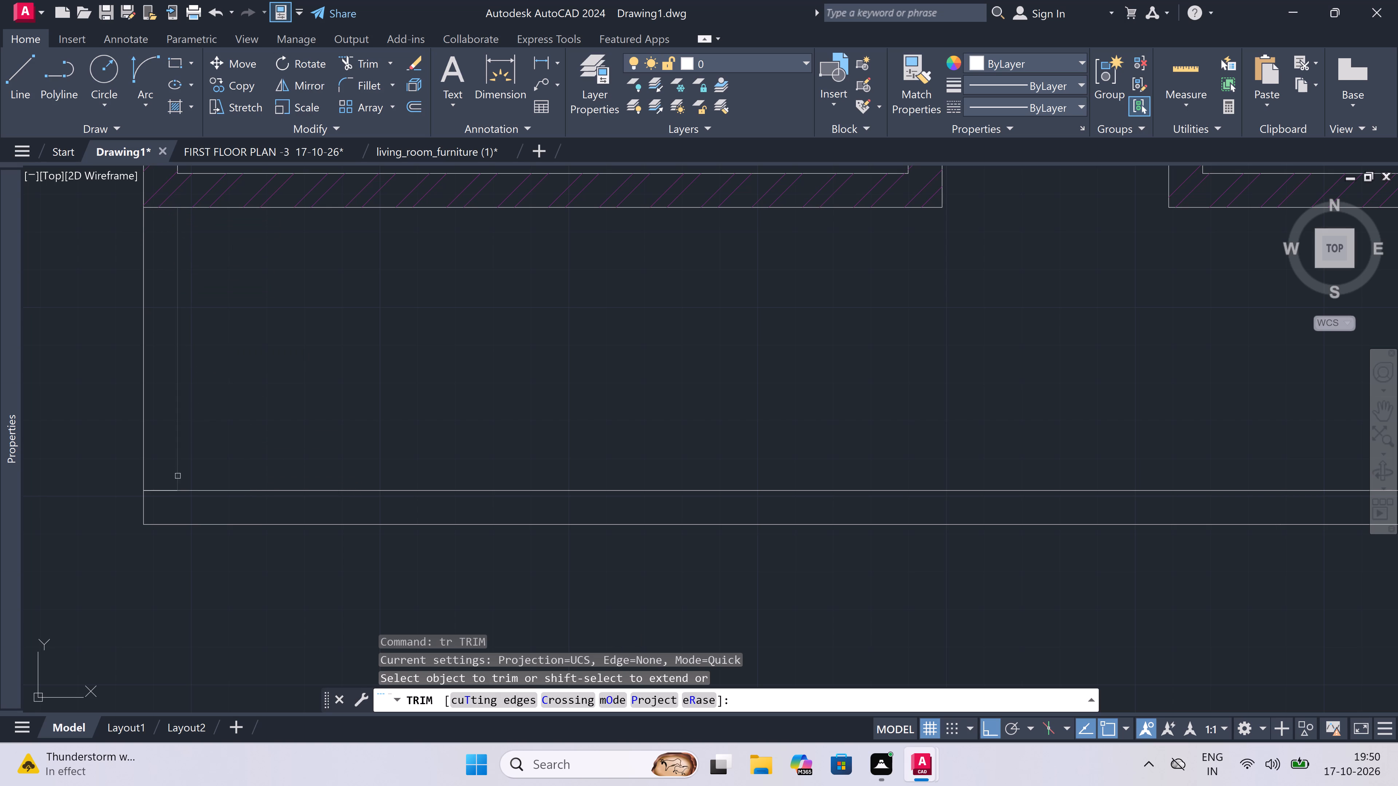
{"action": "left_click", "coordinate": [165, 499]}
{"action": "left_click", "coordinate": [158, 471]}
{"action": "scroll", "coordinate": [158, 471], "scroll_direction": "down", "scroll_amount": 3}
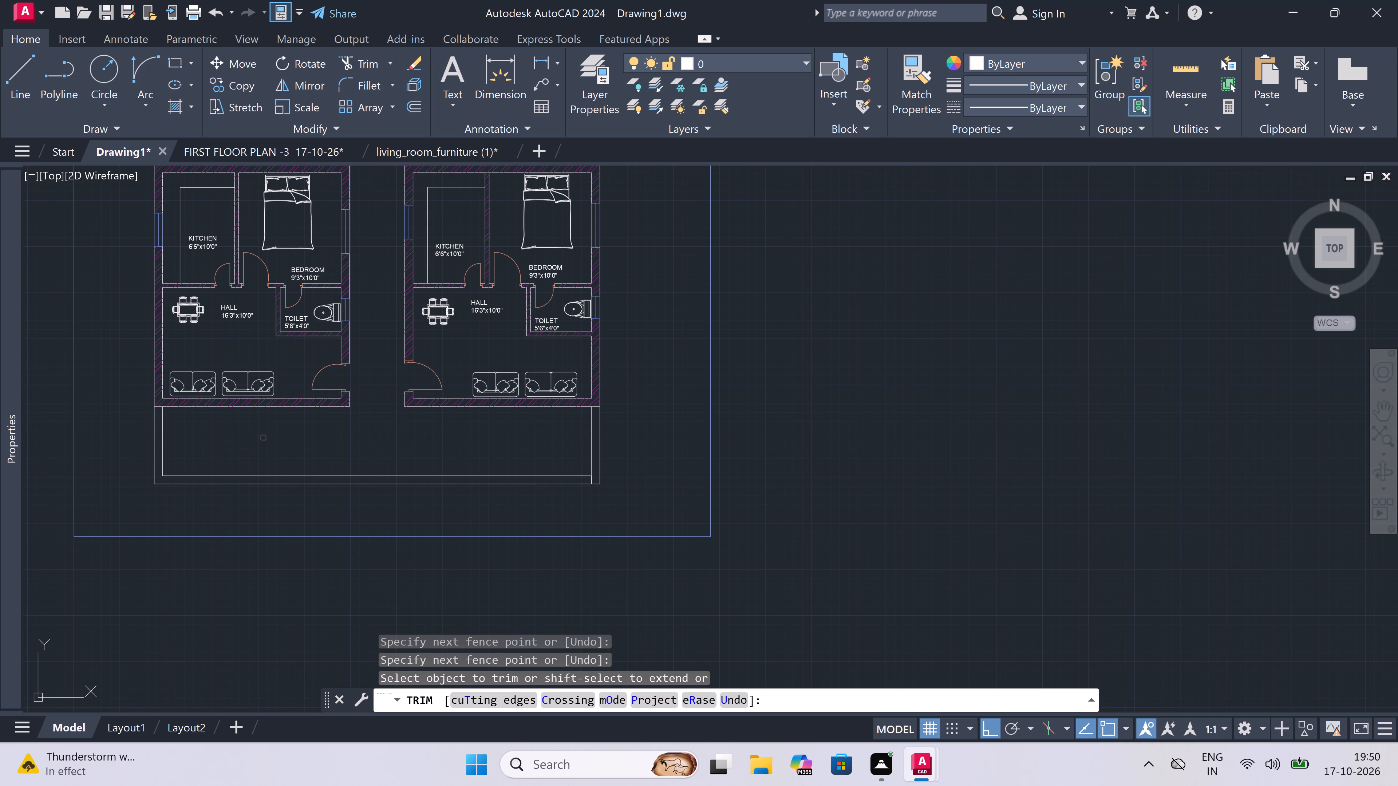
{"action": "key", "text": "Escape"}
On layer line3, draw a line from the east plan's south wall south to the inner south line, just west of the inner east line.
{"action": "type", "text": "l"}
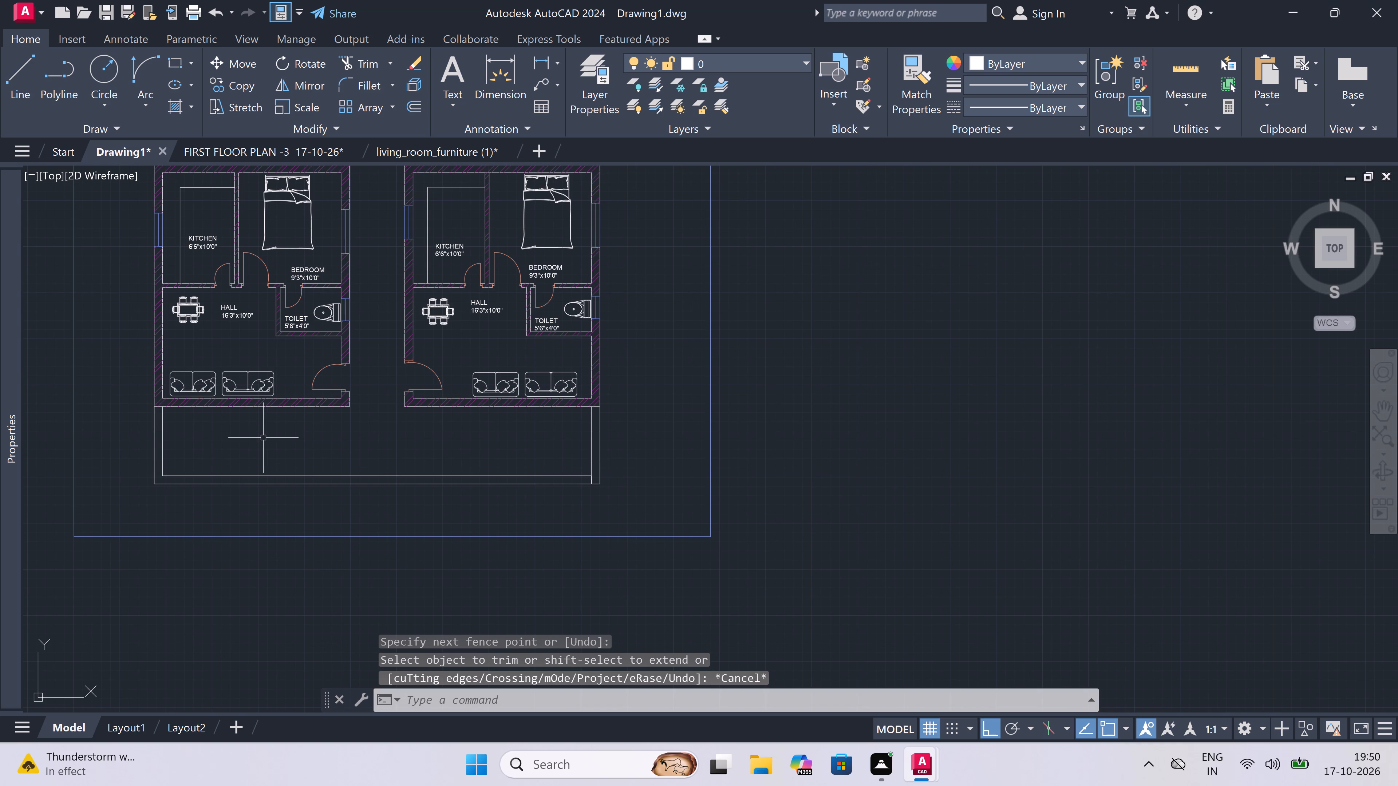
{"action": "key", "text": "space"}
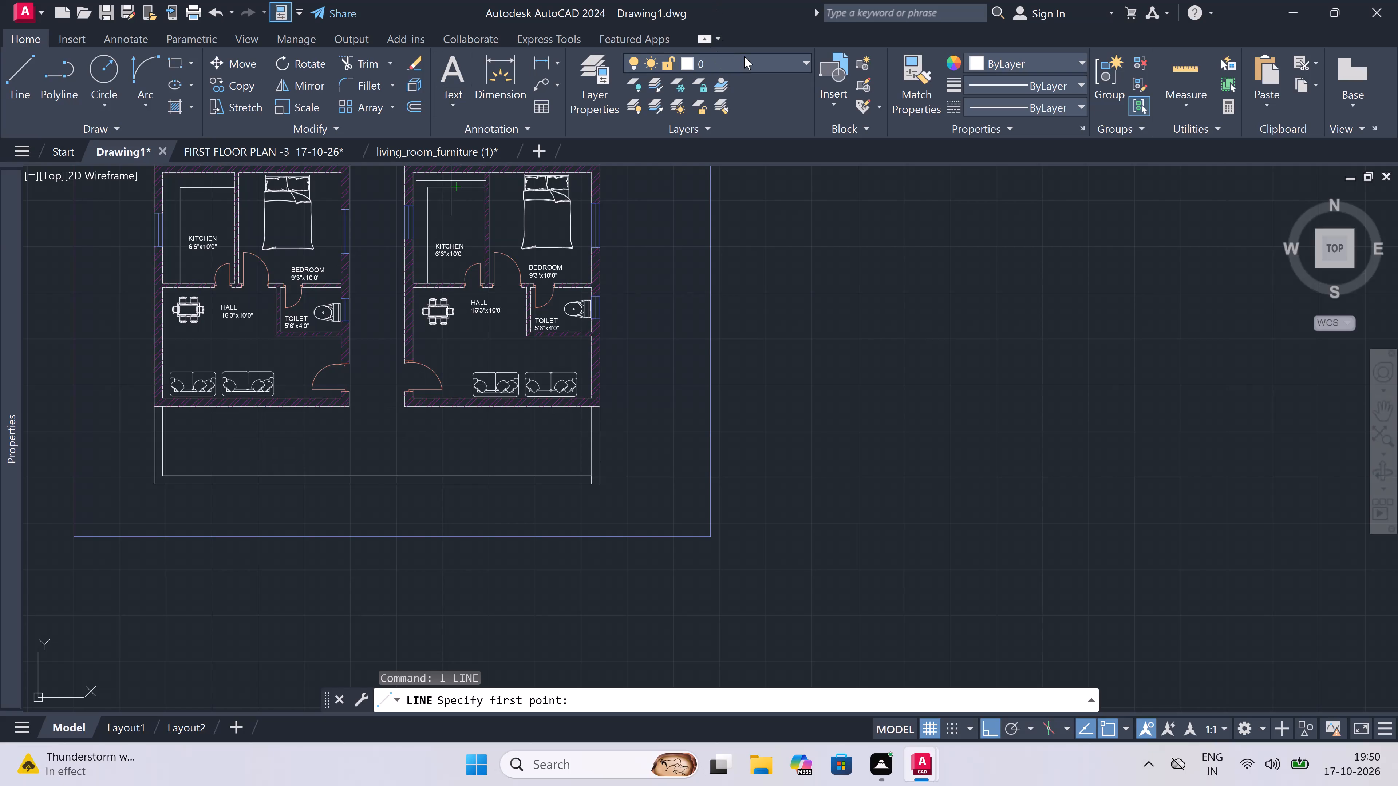
{"action": "left_click", "coordinate": [747, 59]}
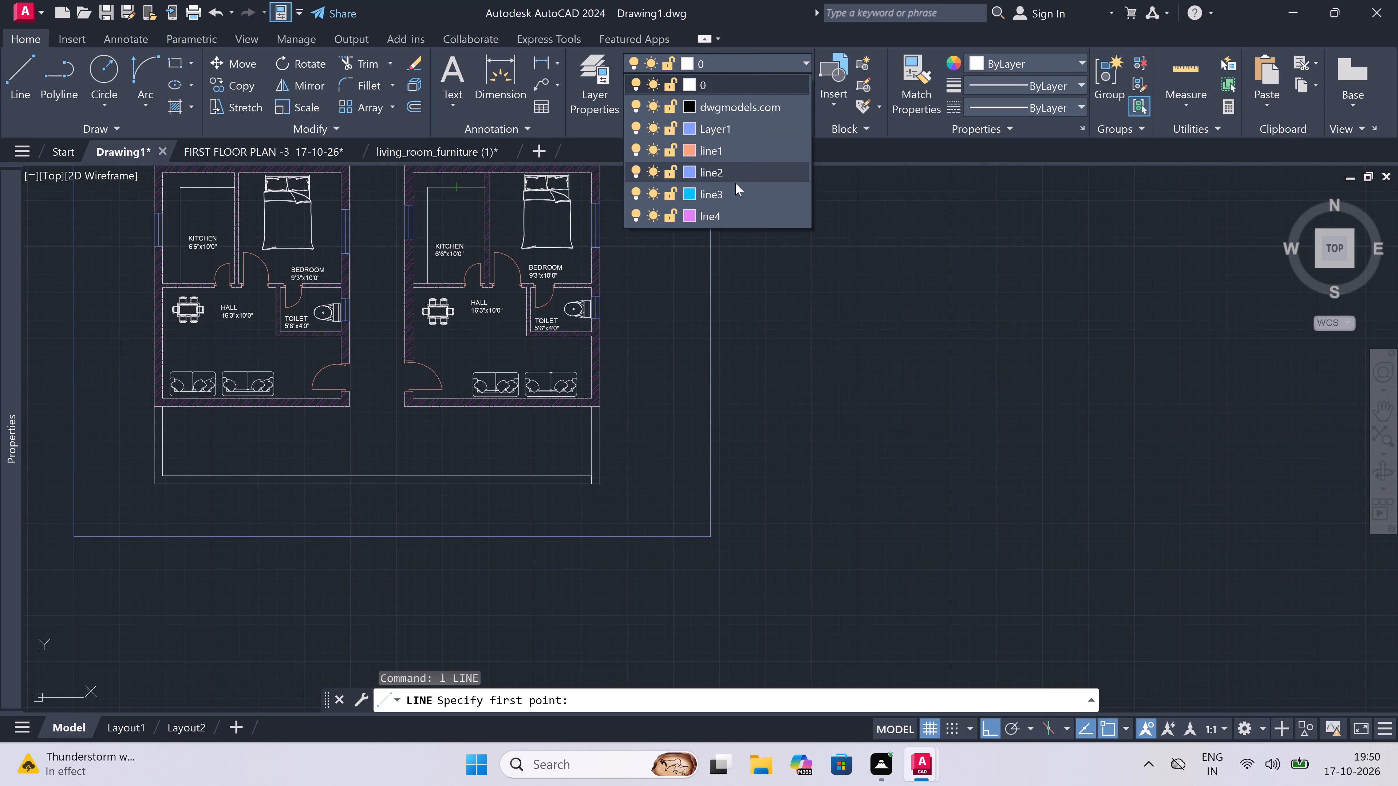
{"action": "left_click", "coordinate": [735, 188]}
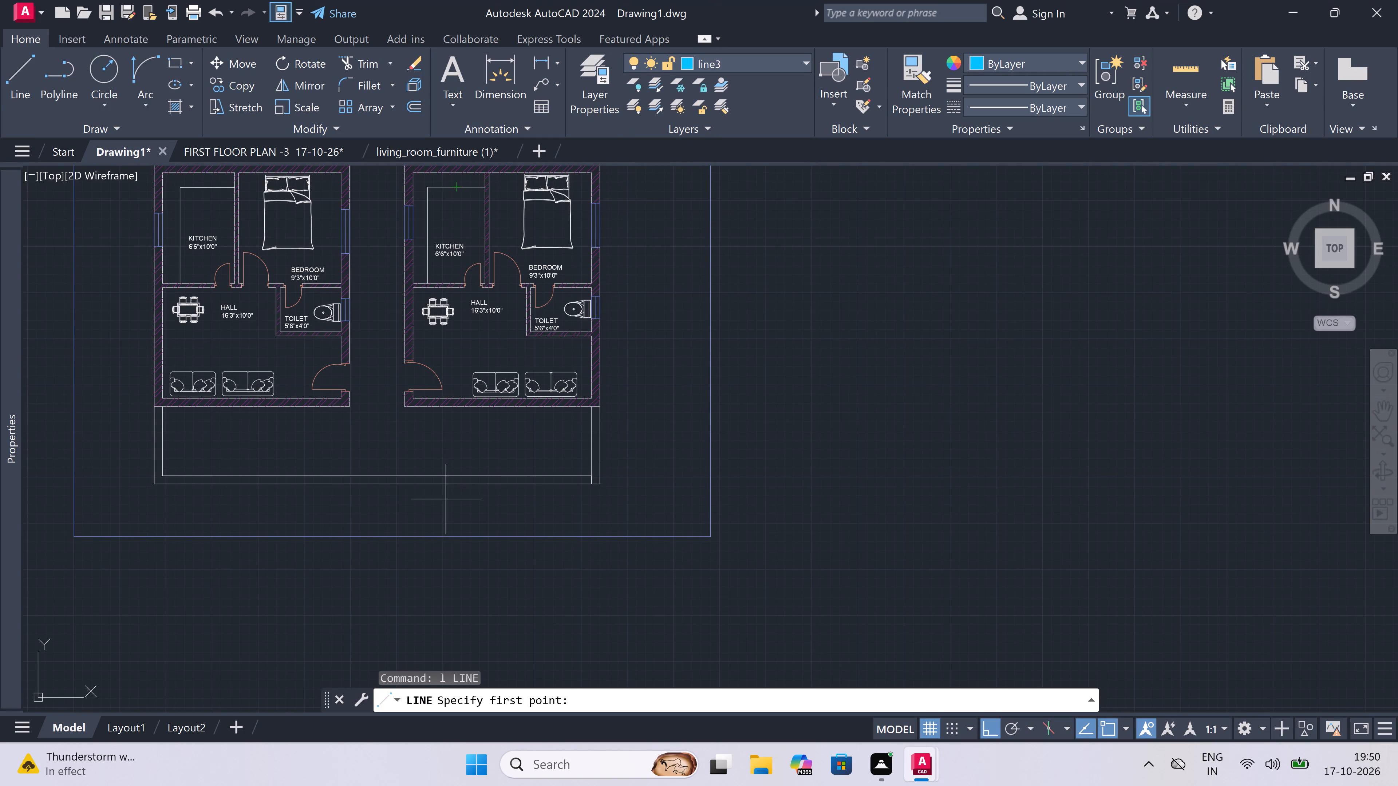
{"action": "scroll", "coordinate": [467, 465], "scroll_direction": "up", "scroll_amount": 4}
{"action": "scroll", "coordinate": [466, 434], "scroll_direction": "up", "scroll_amount": 2}
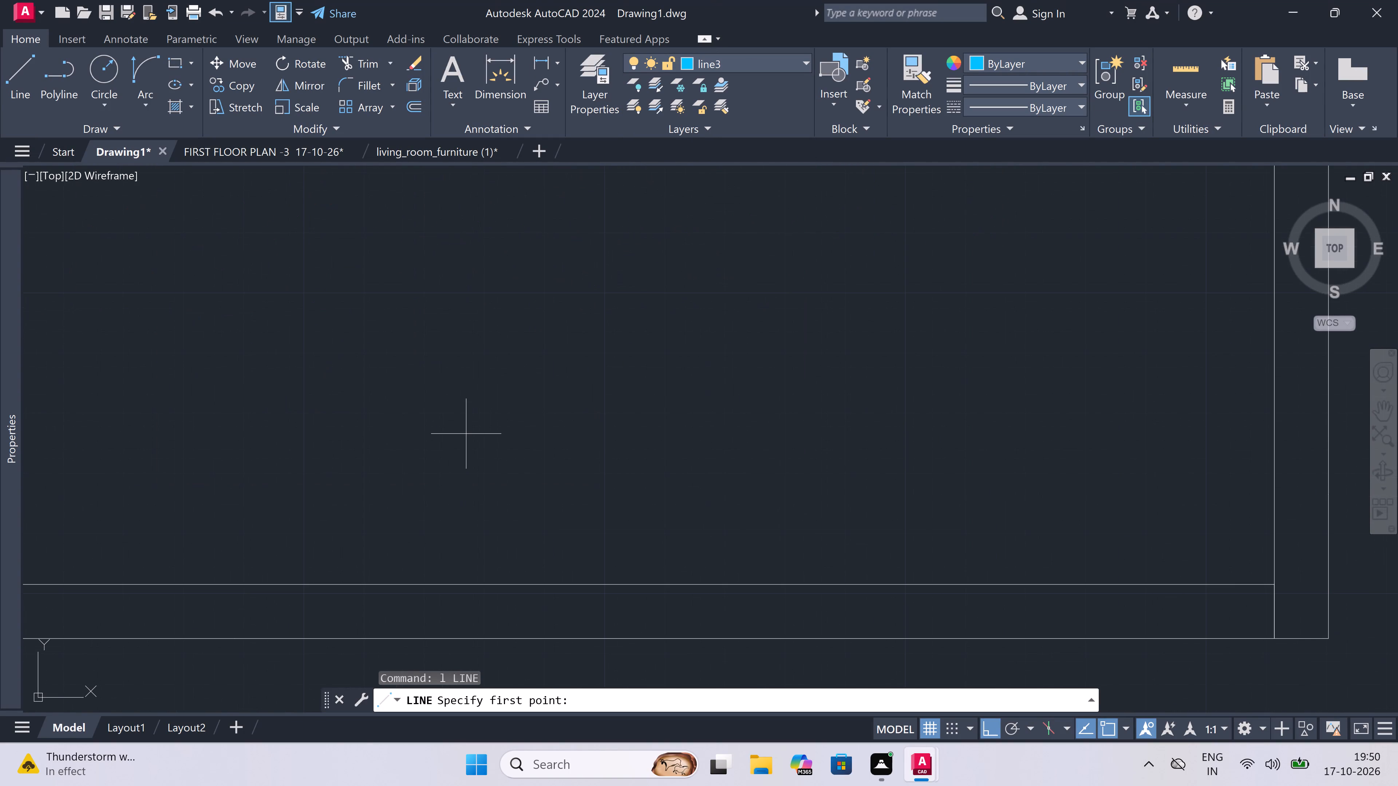
{"action": "type", "text": "l"}
{"action": "key", "text": "space"}
{"action": "scroll", "coordinate": [466, 434], "scroll_direction": "down", "scroll_amount": 1}
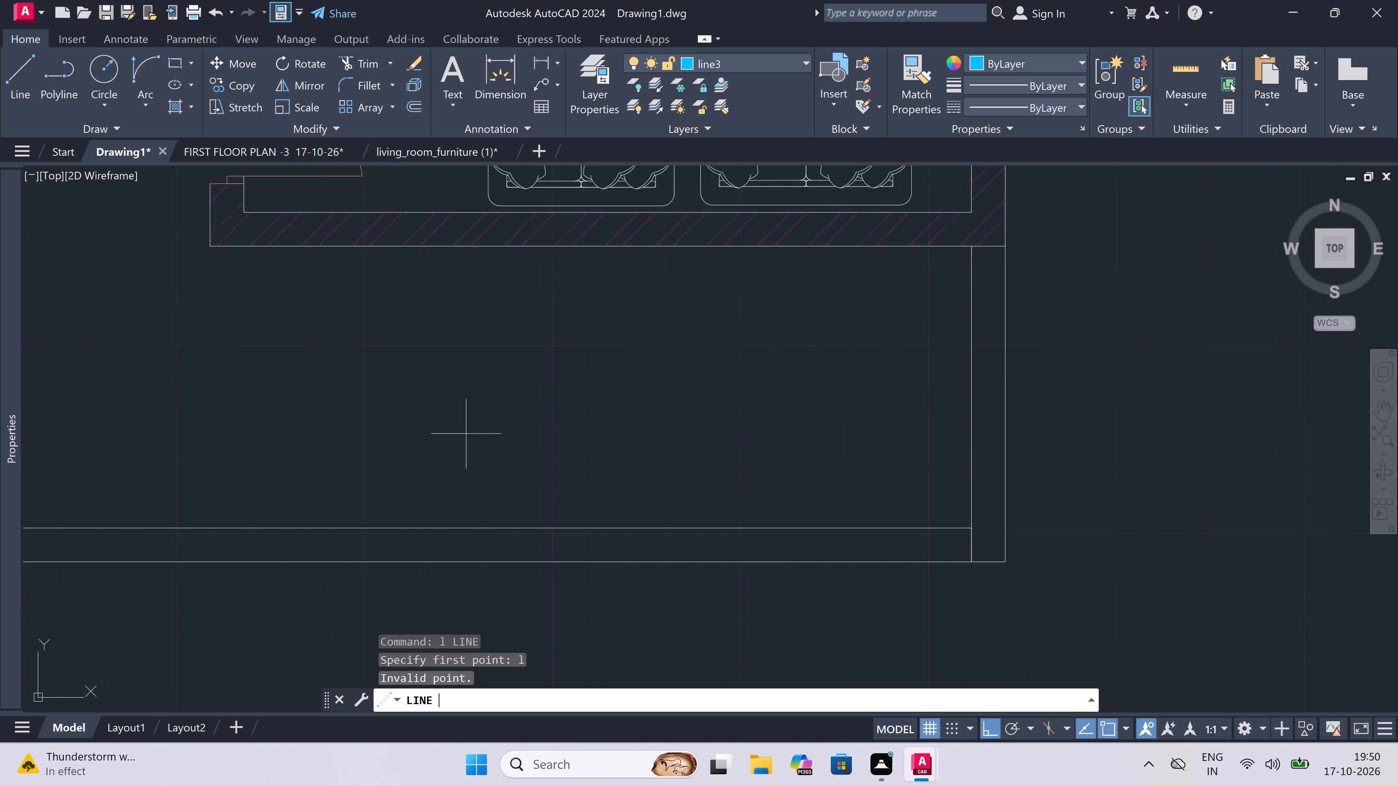
{"action": "scroll", "coordinate": [466, 434], "scroll_direction": "down", "scroll_amount": 1}
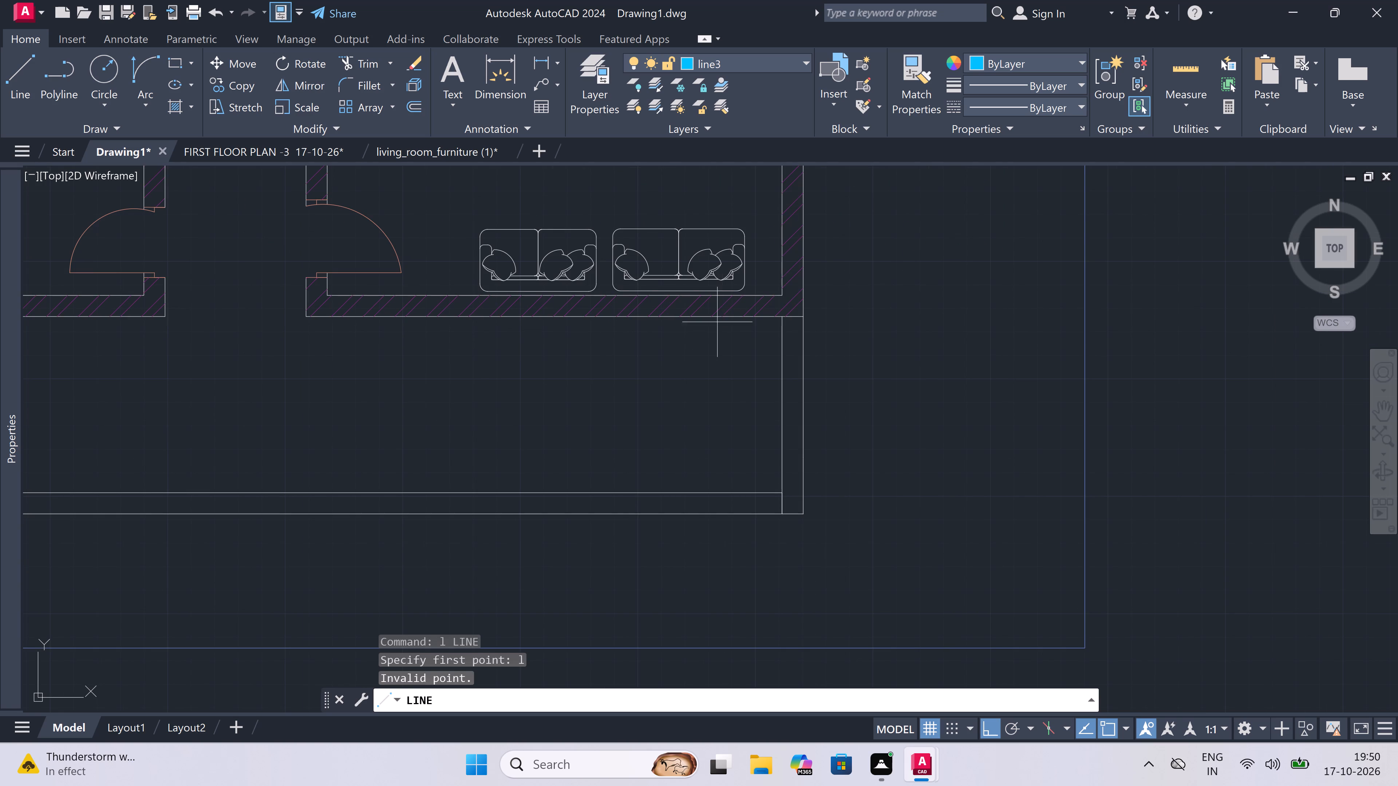
{"action": "left_click", "coordinate": [727, 321]}
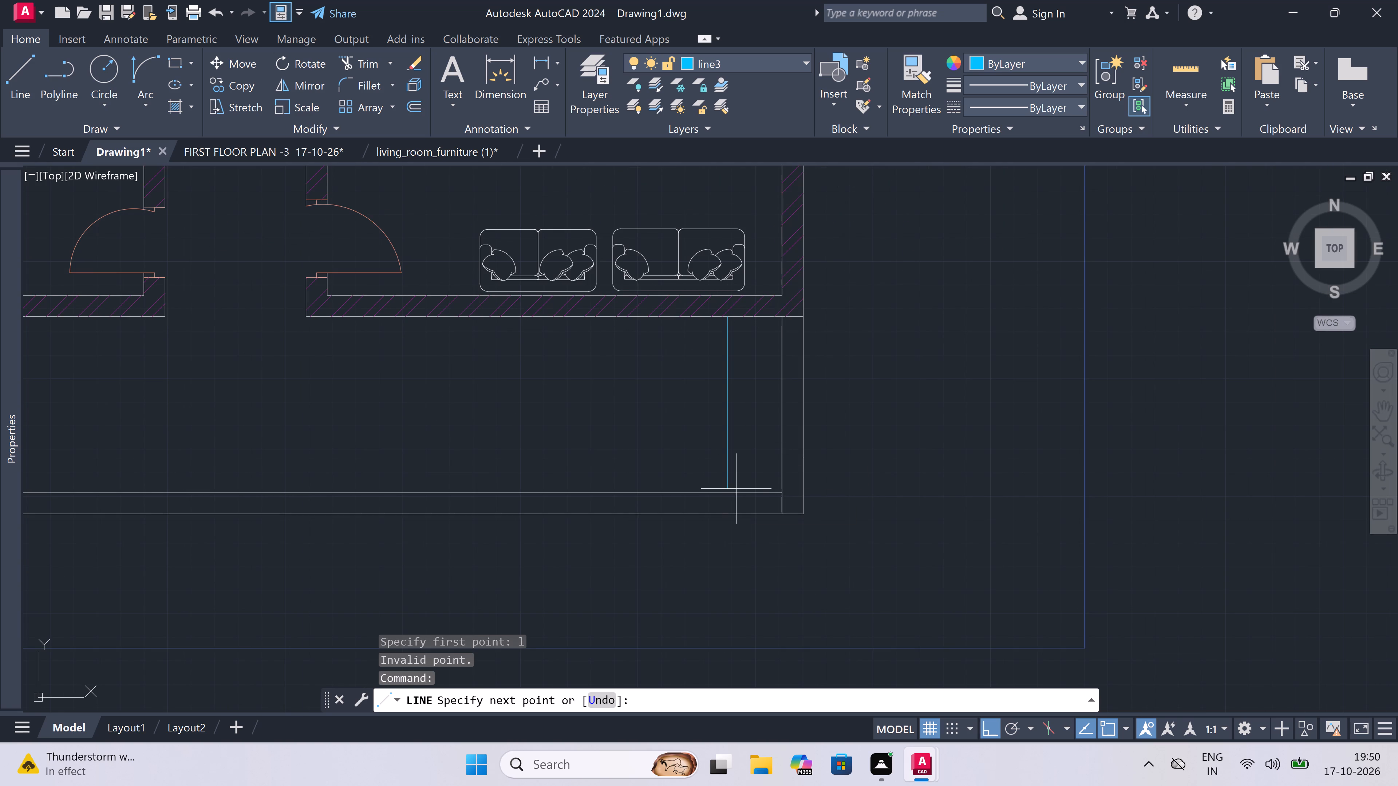
{"action": "left_click", "coordinate": [733, 490]}
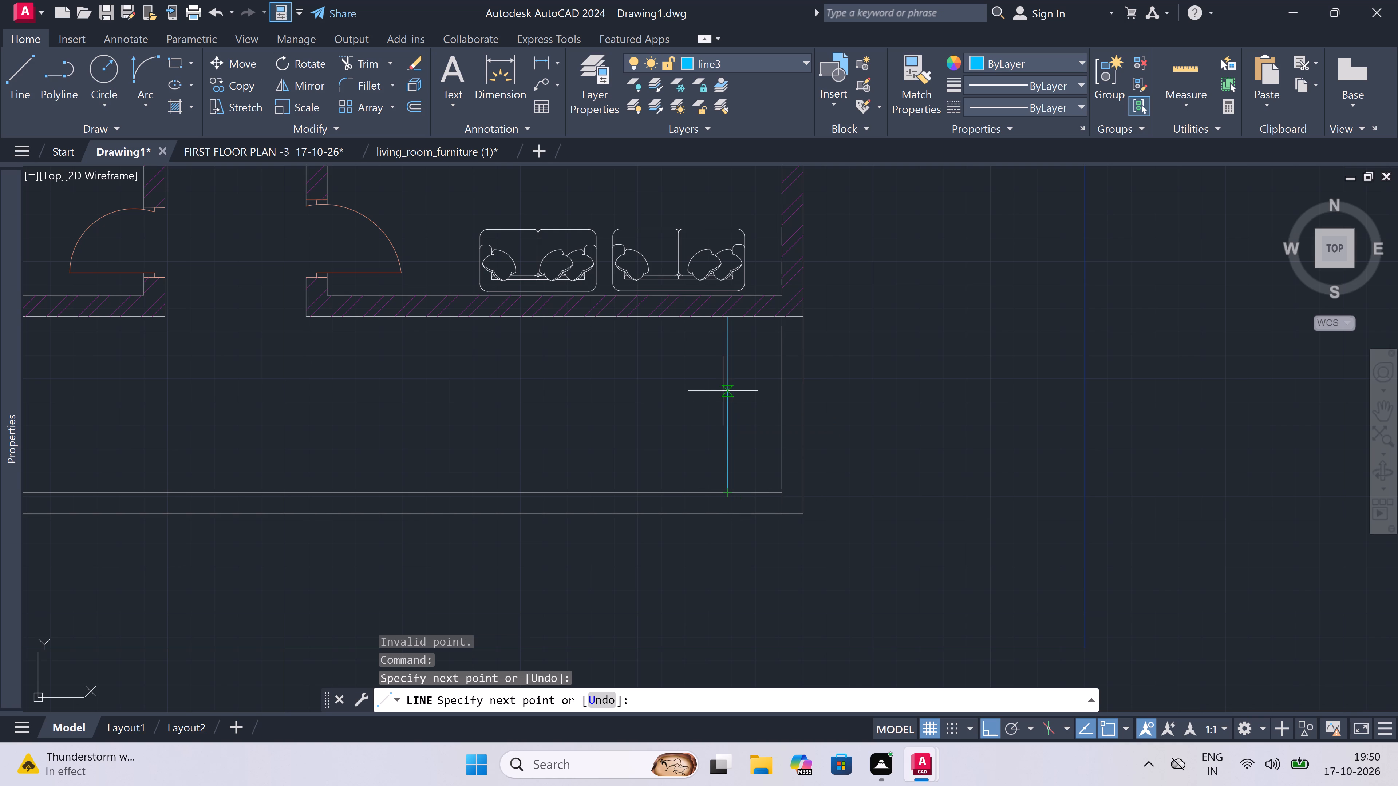
Continue the line back to its own midpoint and from there about 11' west, and end it.
{"action": "double_click", "coordinate": [733, 410]}
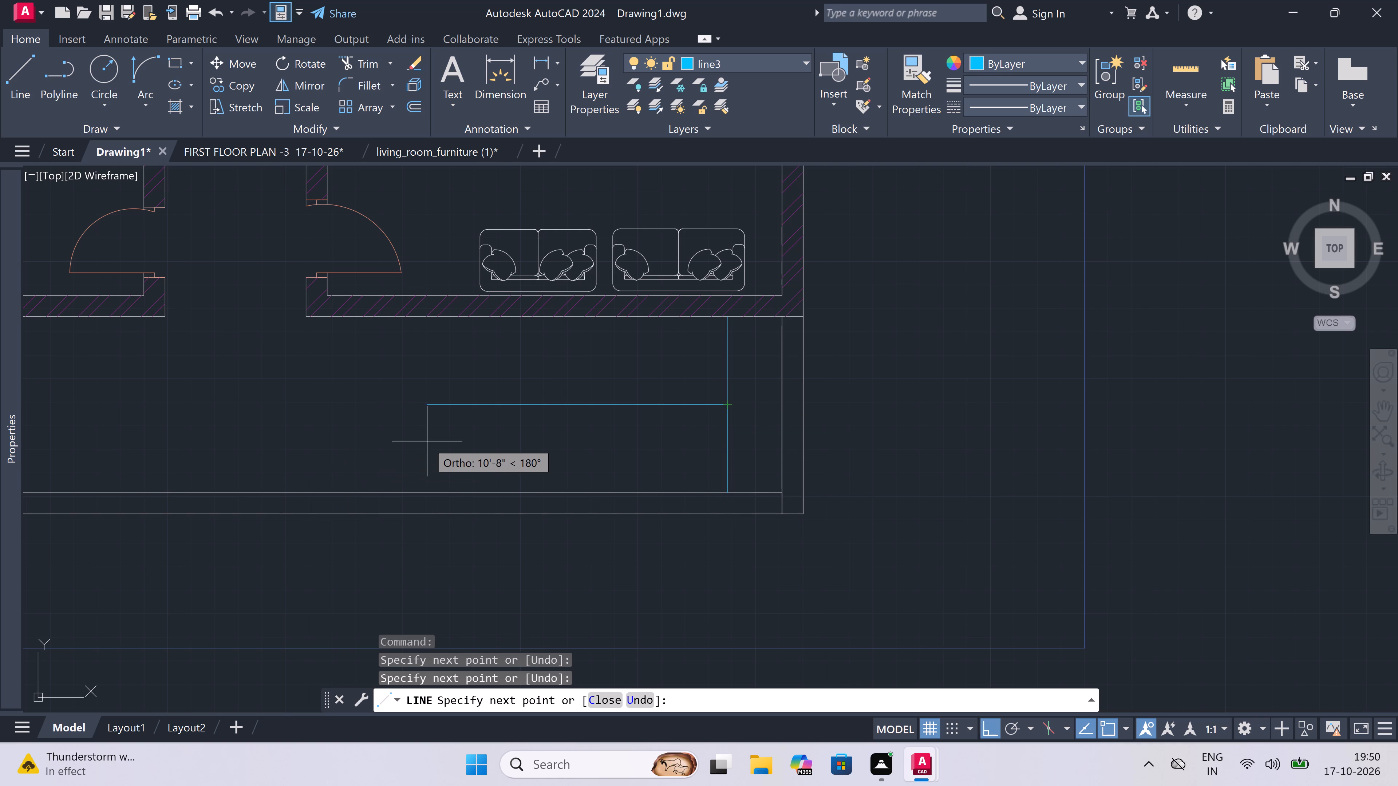
{"action": "left_click", "coordinate": [414, 408]}
{"action": "key", "text": "Escape"}
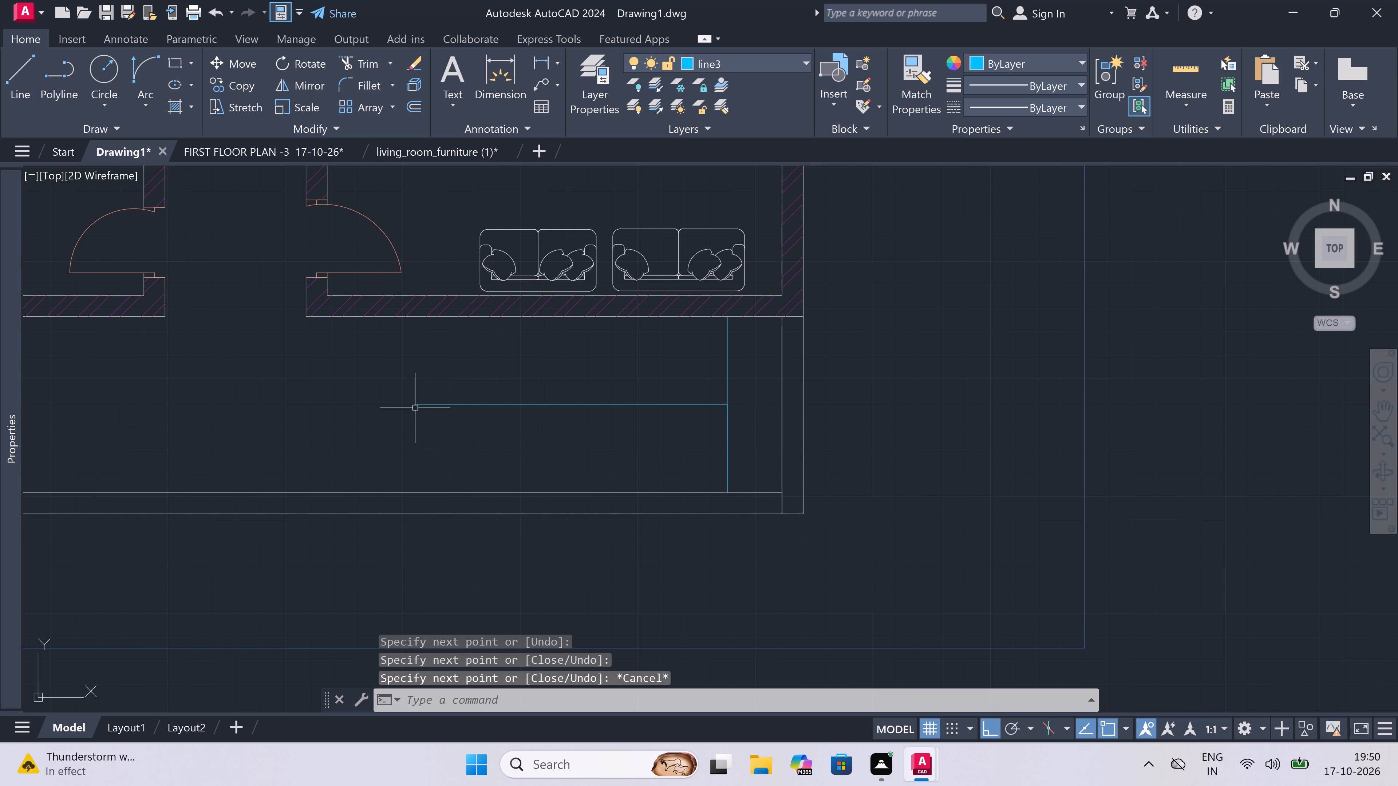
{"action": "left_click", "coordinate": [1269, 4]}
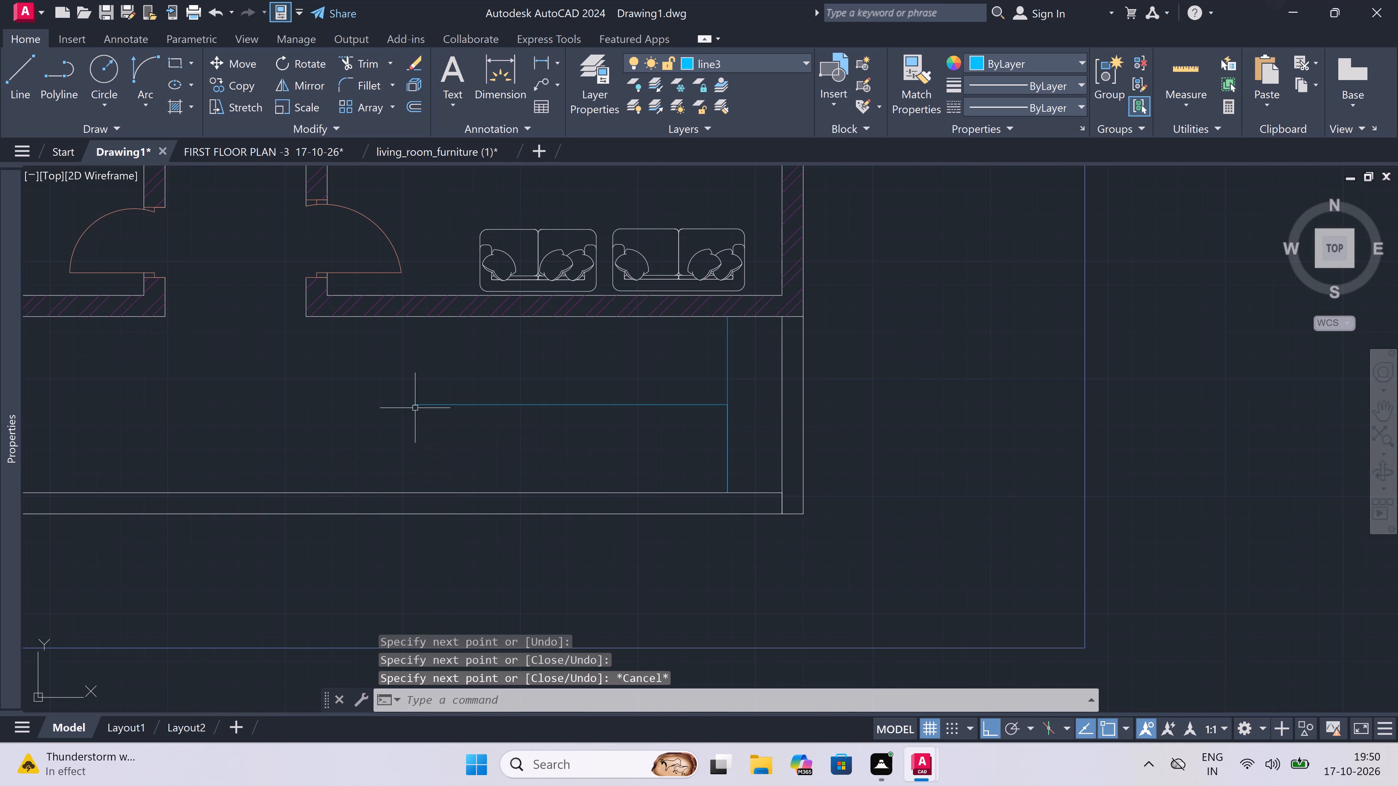
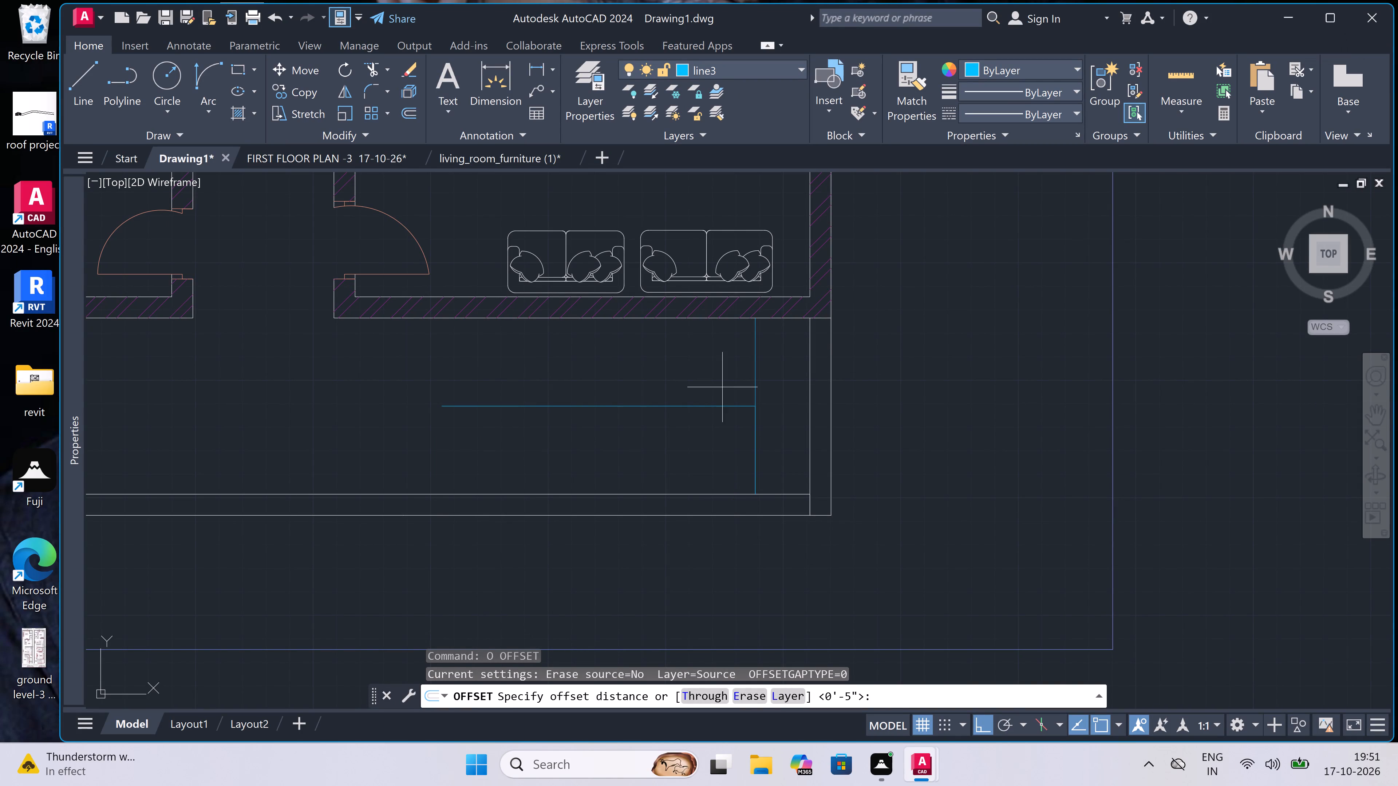
Offset the vertical lines at the stair's east end by 8" towards the west to form the first tread.
{"action": "left_click", "coordinate": [755, 369]}
{"action": "key", "text": "8"}
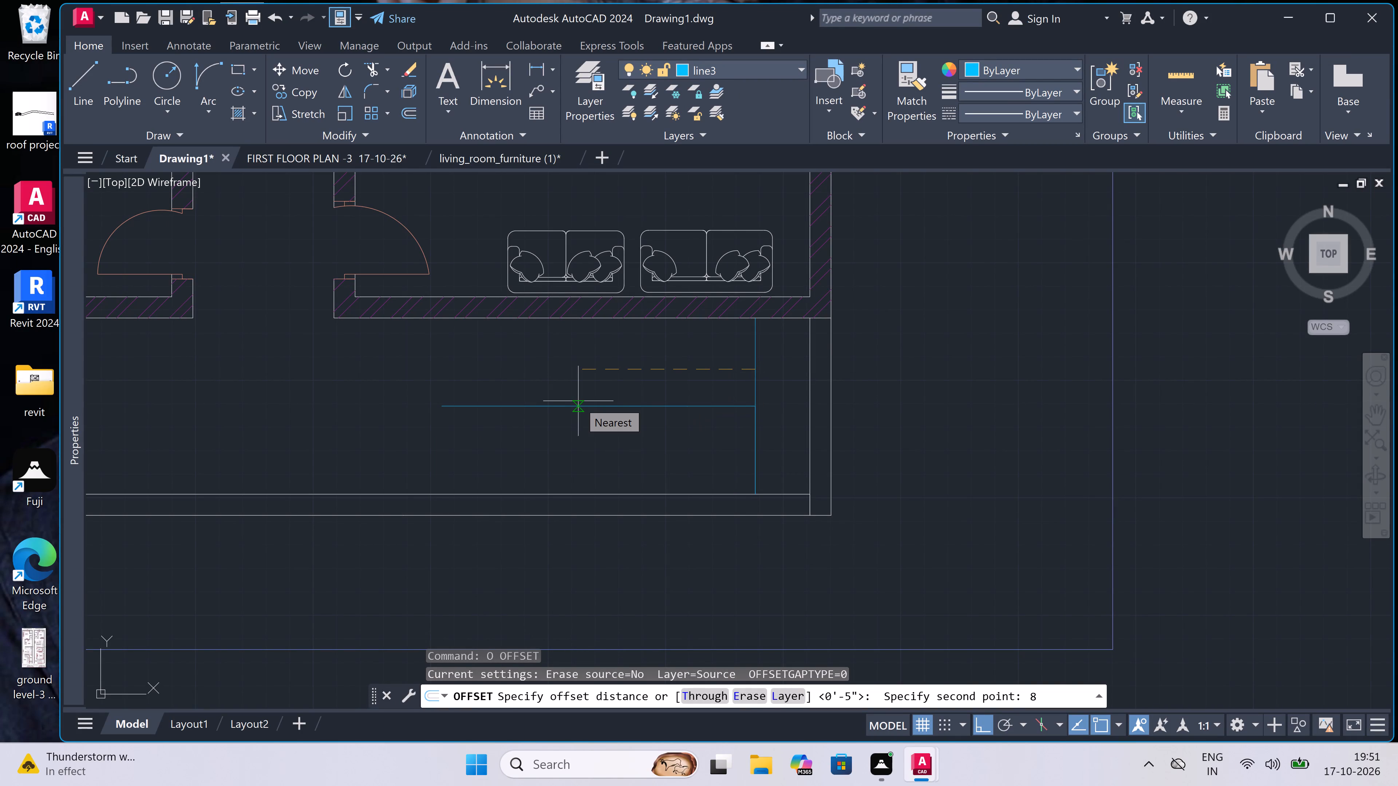
{"action": "type", "text": "\""}
{"action": "key", "text": "space"}
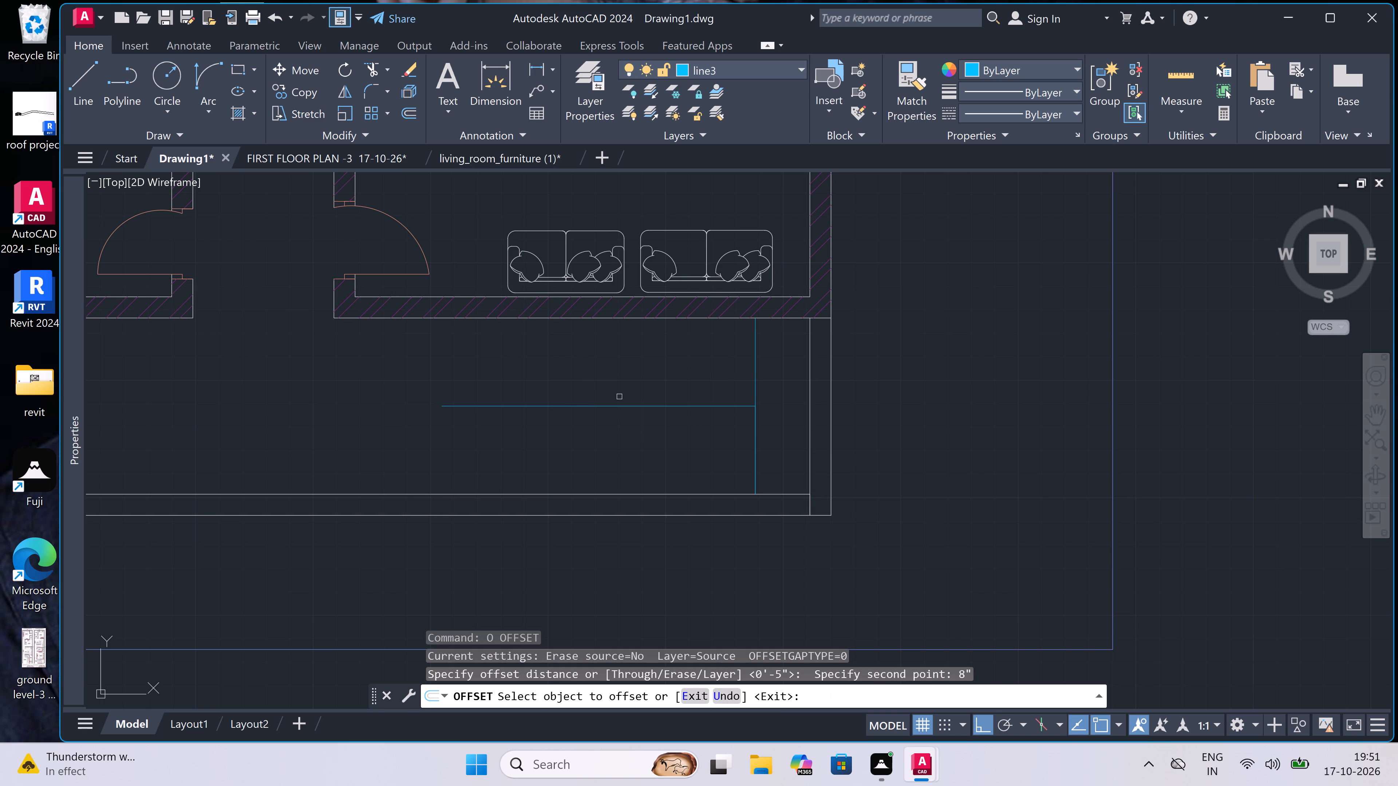
{"action": "left_click", "coordinate": [755, 454]}
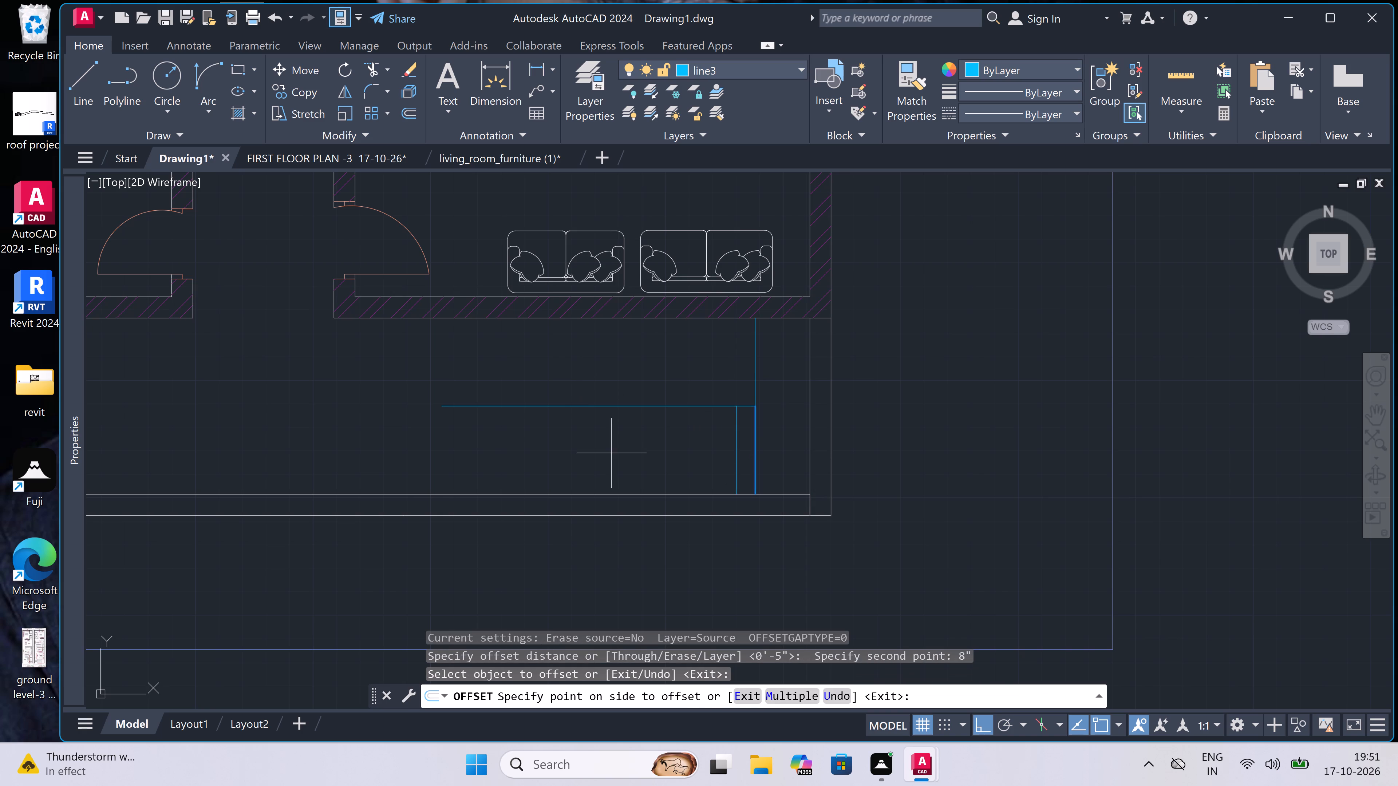
{"action": "left_click", "coordinate": [718, 360]}
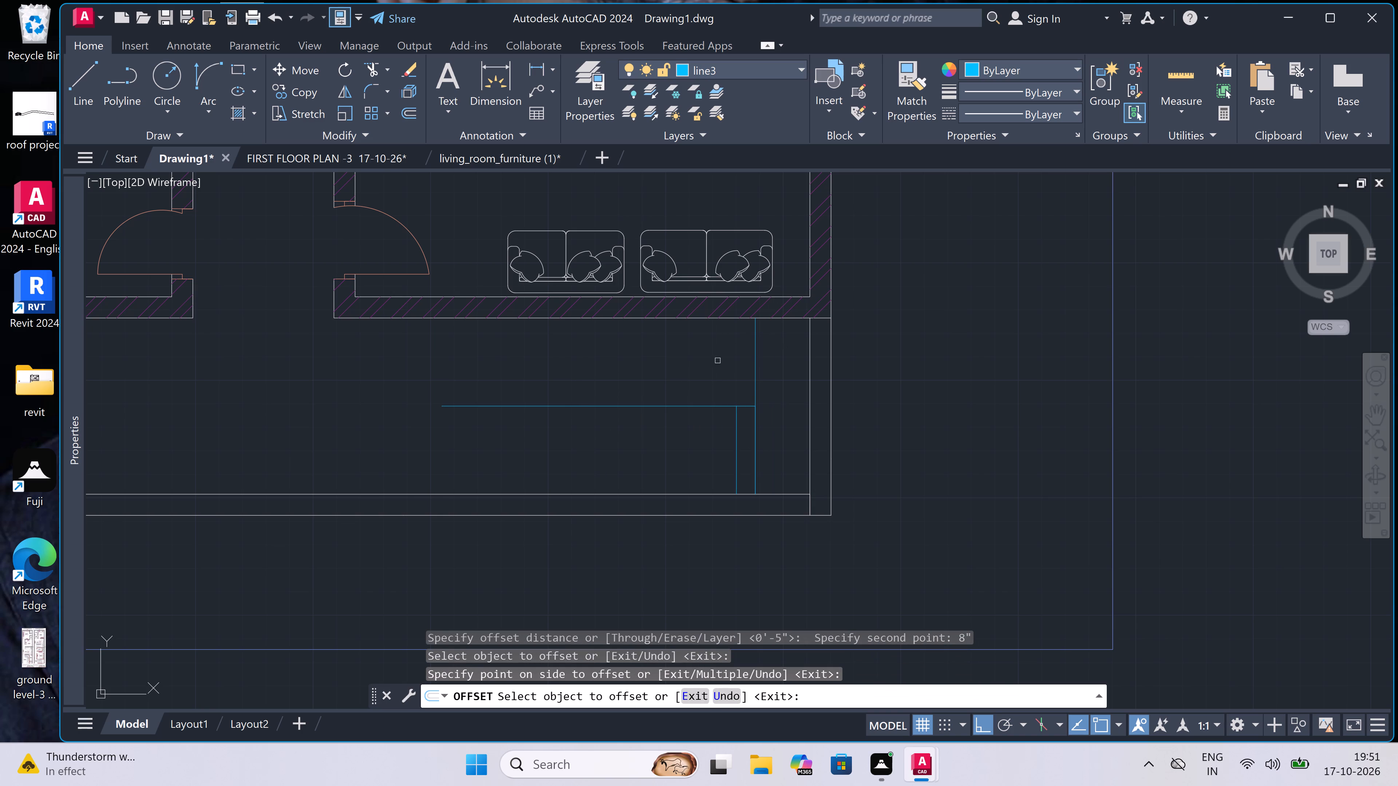
{"action": "left_click", "coordinate": [754, 353]}
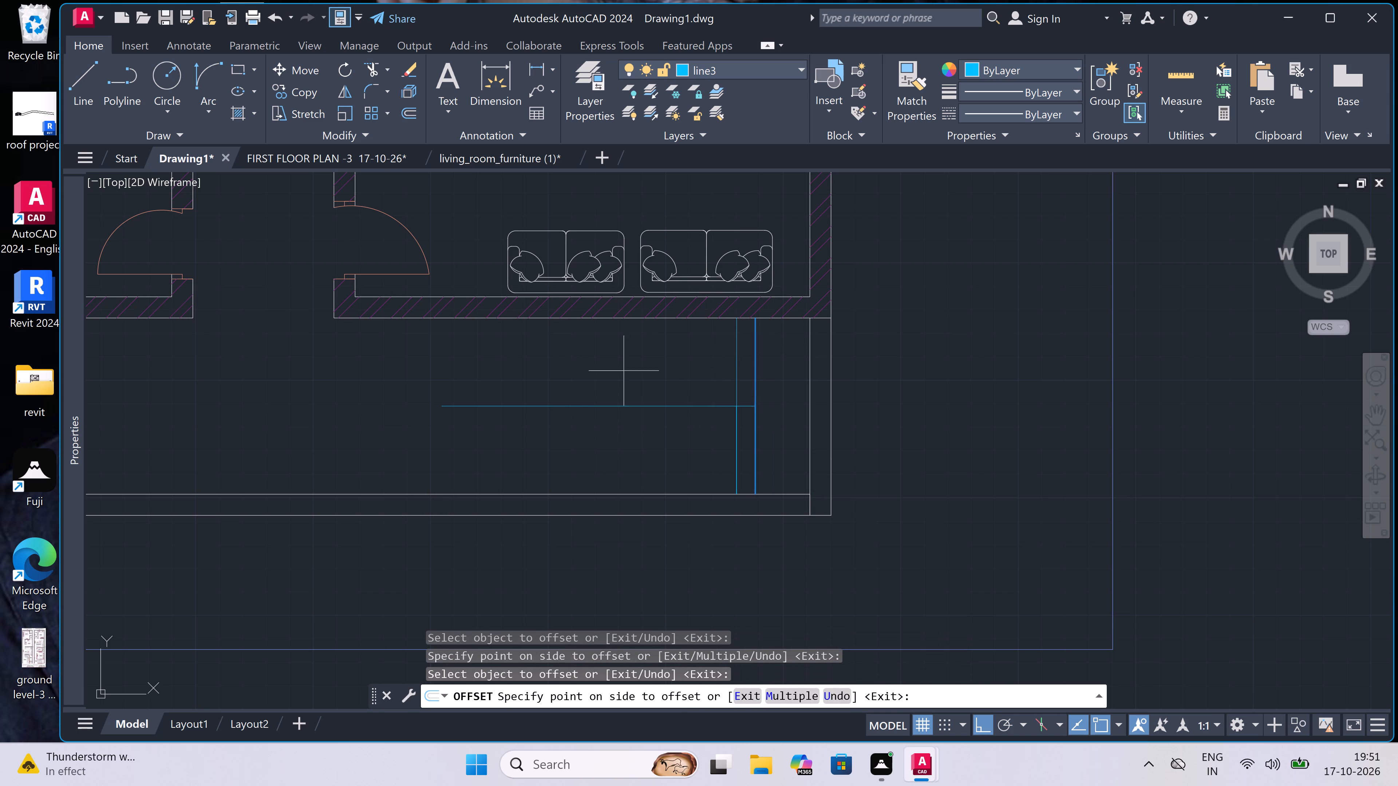
{"action": "left_click", "coordinate": [589, 385]}
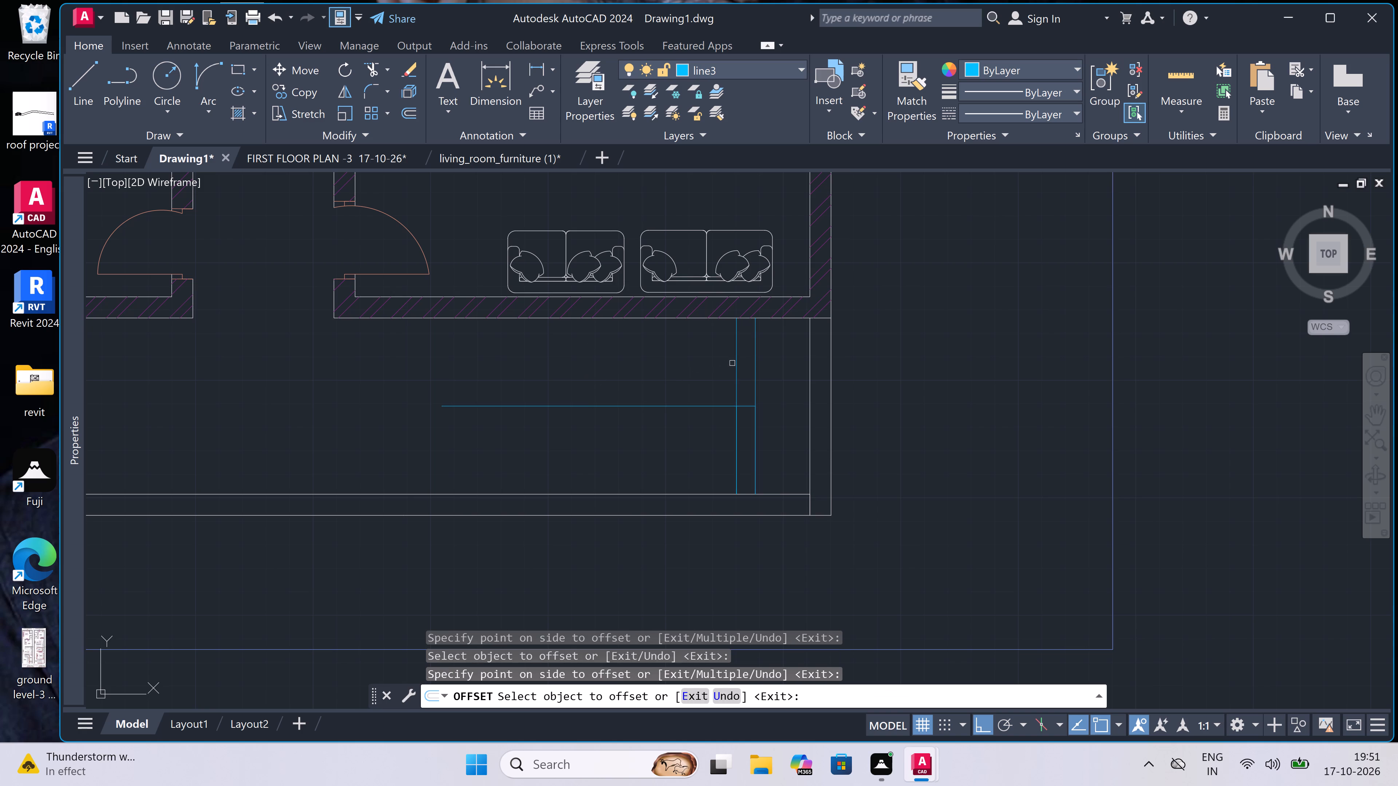
Offset the new tread line repeatedly at 8" spacing westward until treads fill the full length of the stair's horizontal midline.
{"action": "left_click", "coordinate": [738, 356]}
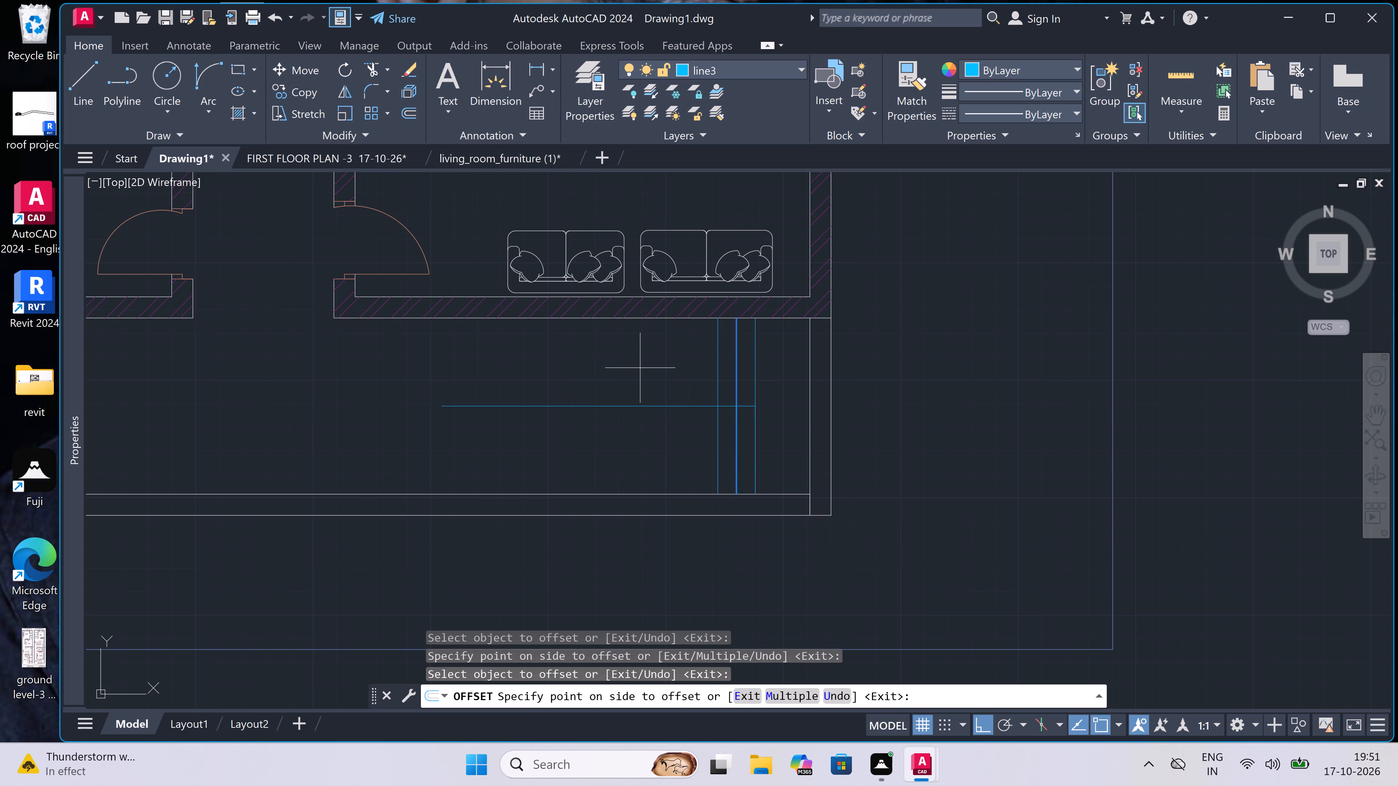
{"action": "double_click", "coordinate": [789, 689]}
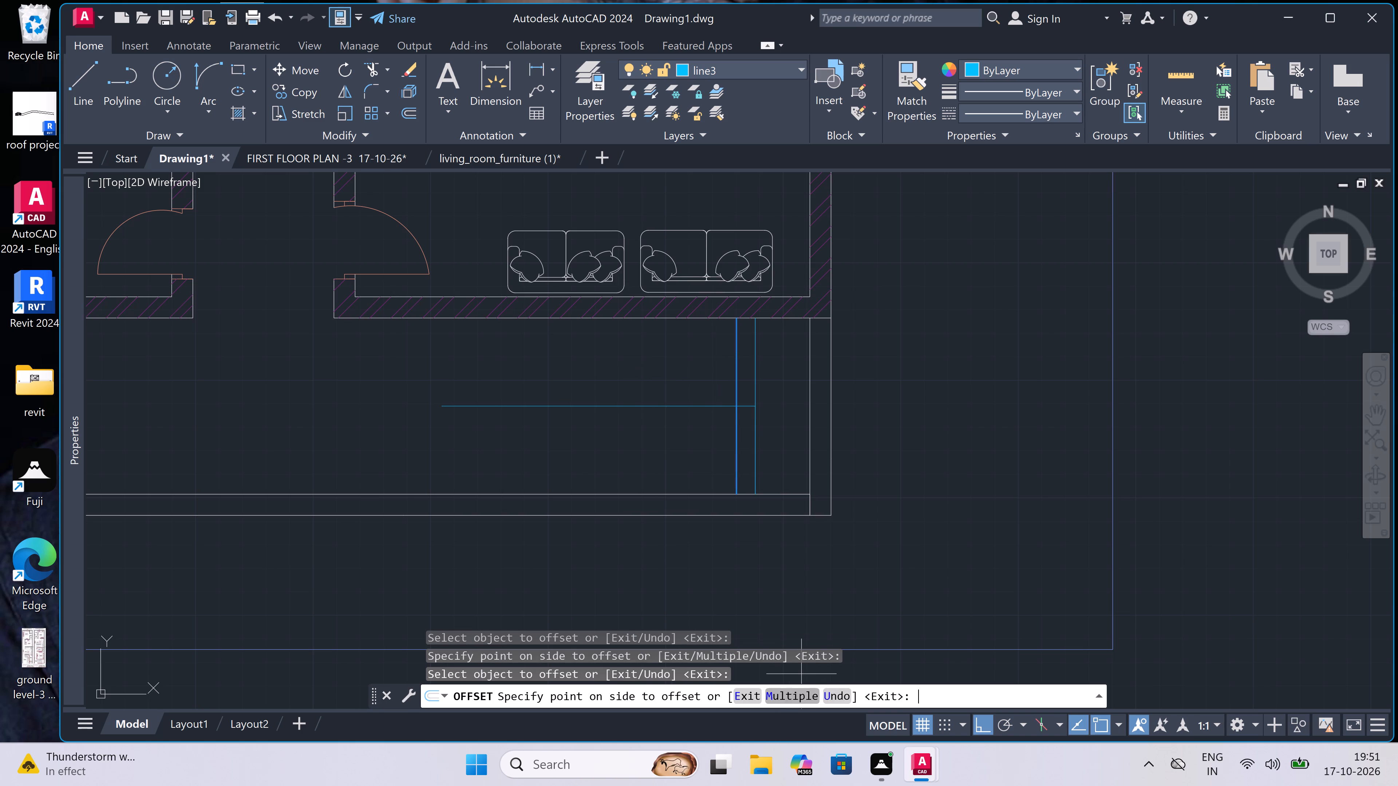
{"action": "triple_click", "coordinate": [475, 375]}
{"action": "triple_click", "coordinate": [475, 374]}
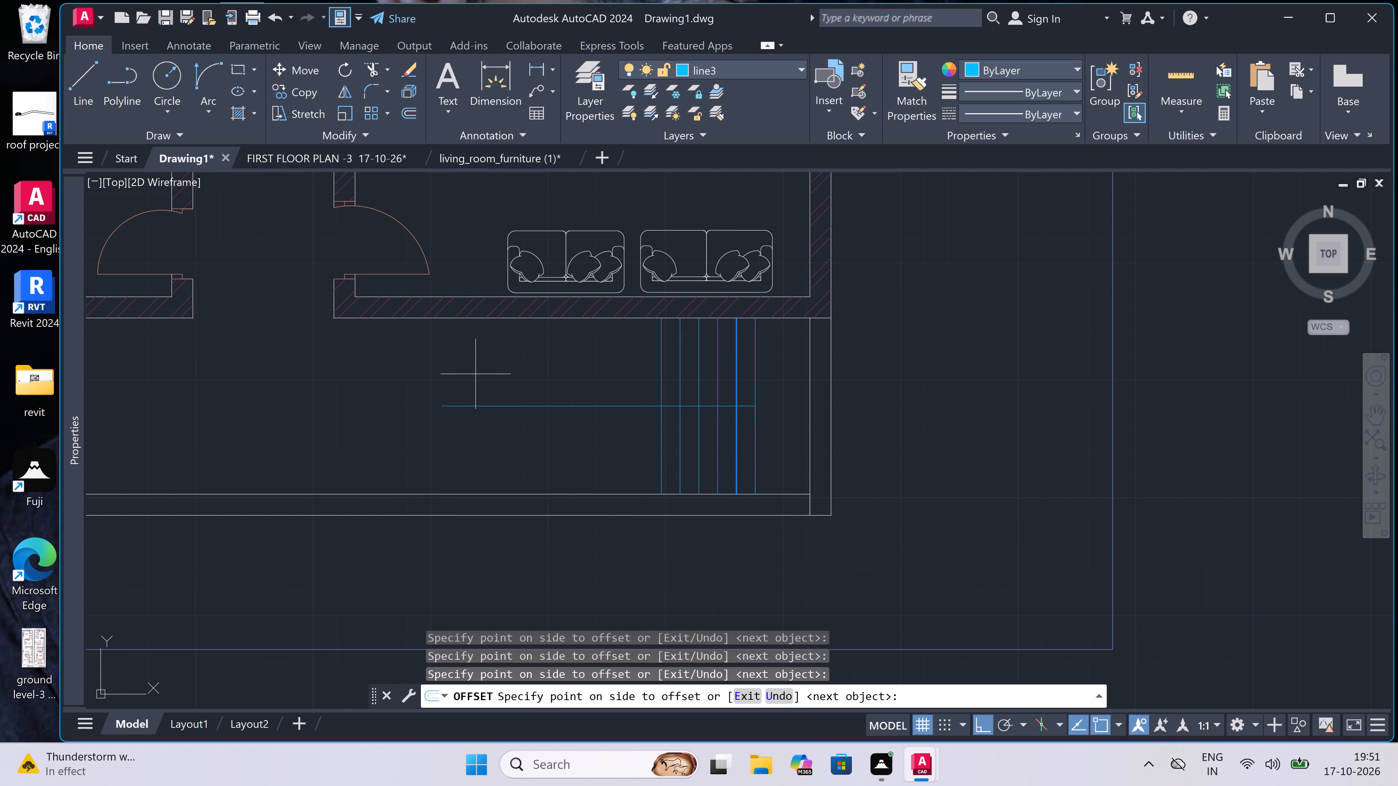
{"action": "triple_click", "coordinate": [475, 374]}
{"action": "left_click", "coordinate": [474, 373]}
{"action": "triple_click", "coordinate": [473, 370]}
{"action": "left_click", "coordinate": [470, 367]}
{"action": "left_click", "coordinate": [465, 361]}
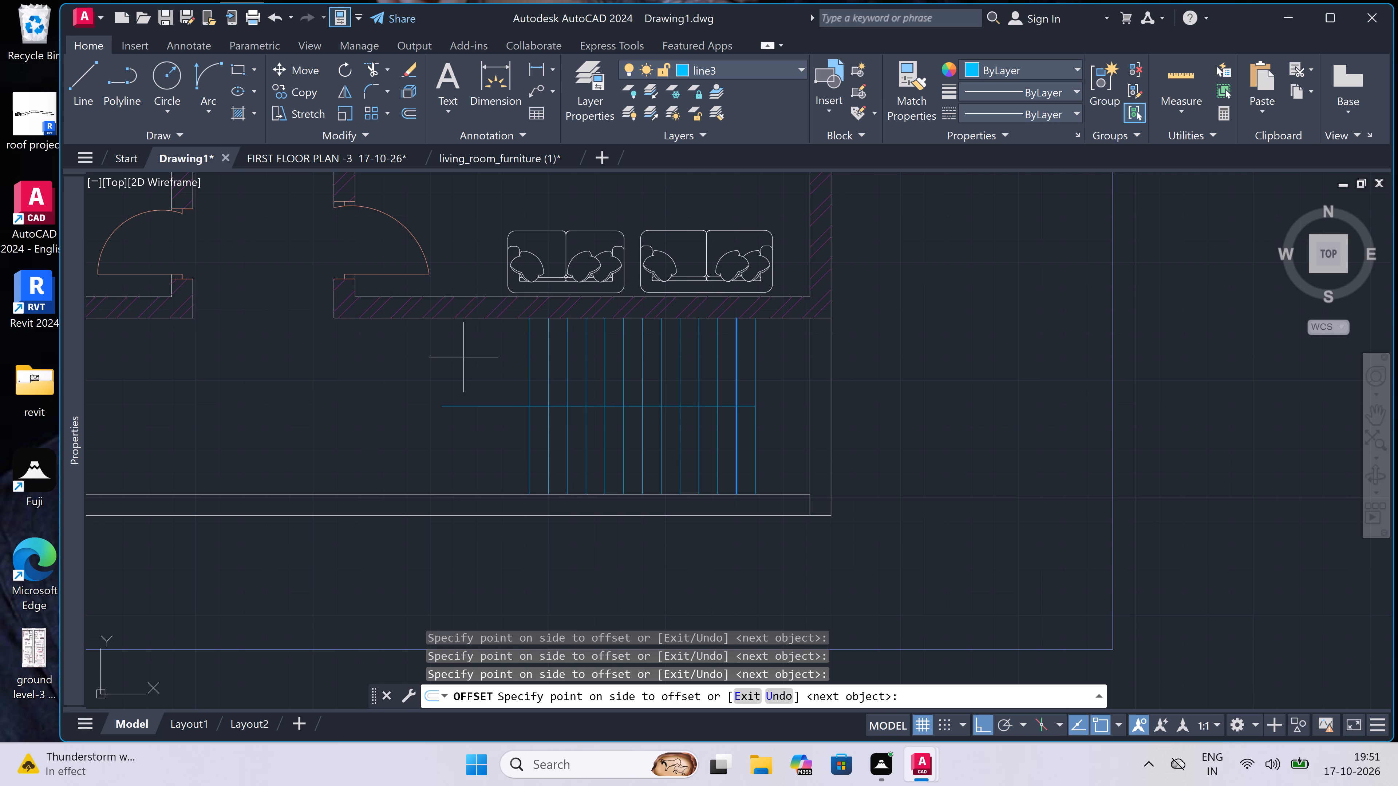
{"action": "double_click", "coordinate": [462, 356]}
{"action": "triple_click", "coordinate": [457, 350]}
{"action": "left_click", "coordinate": [456, 349]}
{"action": "double_click", "coordinate": [456, 349]}
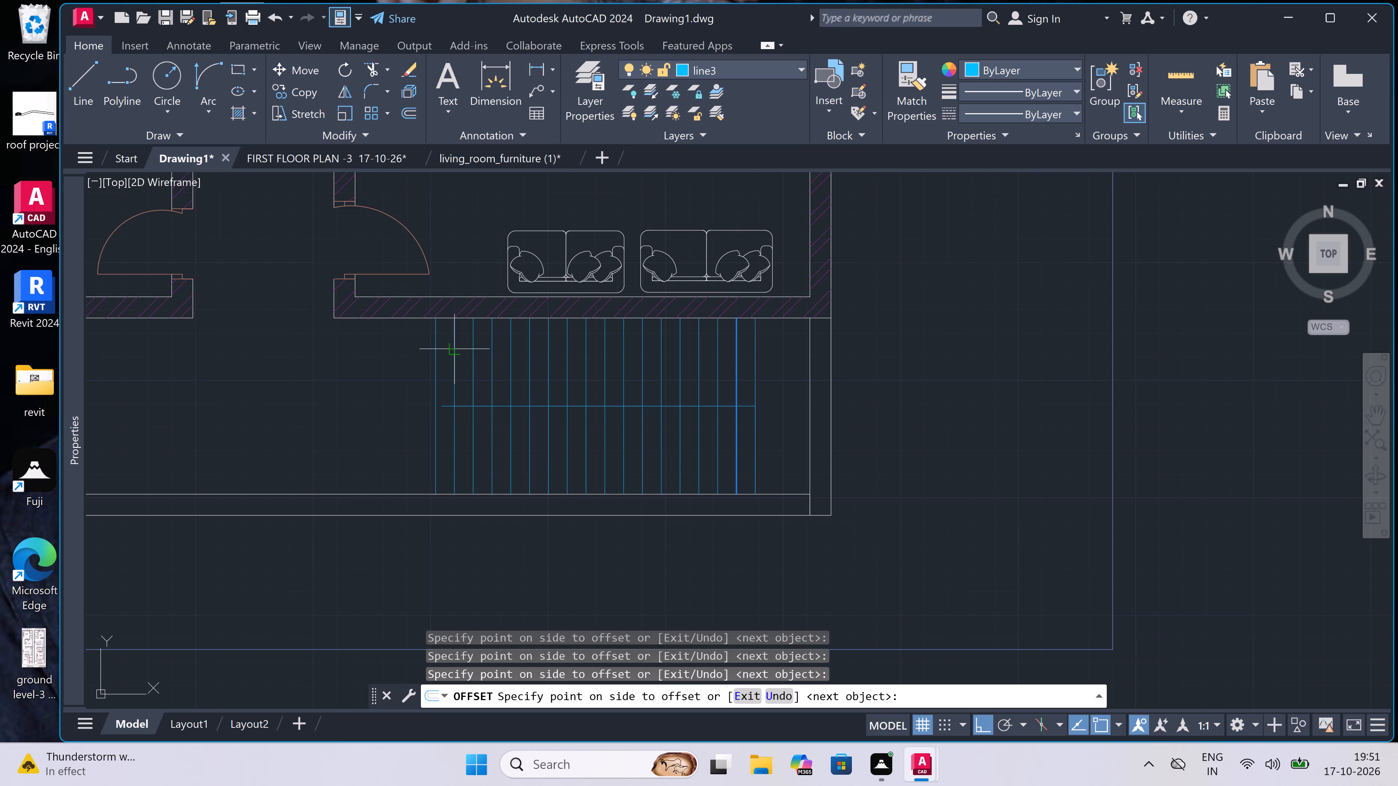
{"action": "key", "text": "Escape"}
Trim the short stub of the stair's horizontal midline that projects past the westernmost tread.
{"action": "type", "text": "tr"}
{"action": "key", "text": "space"}
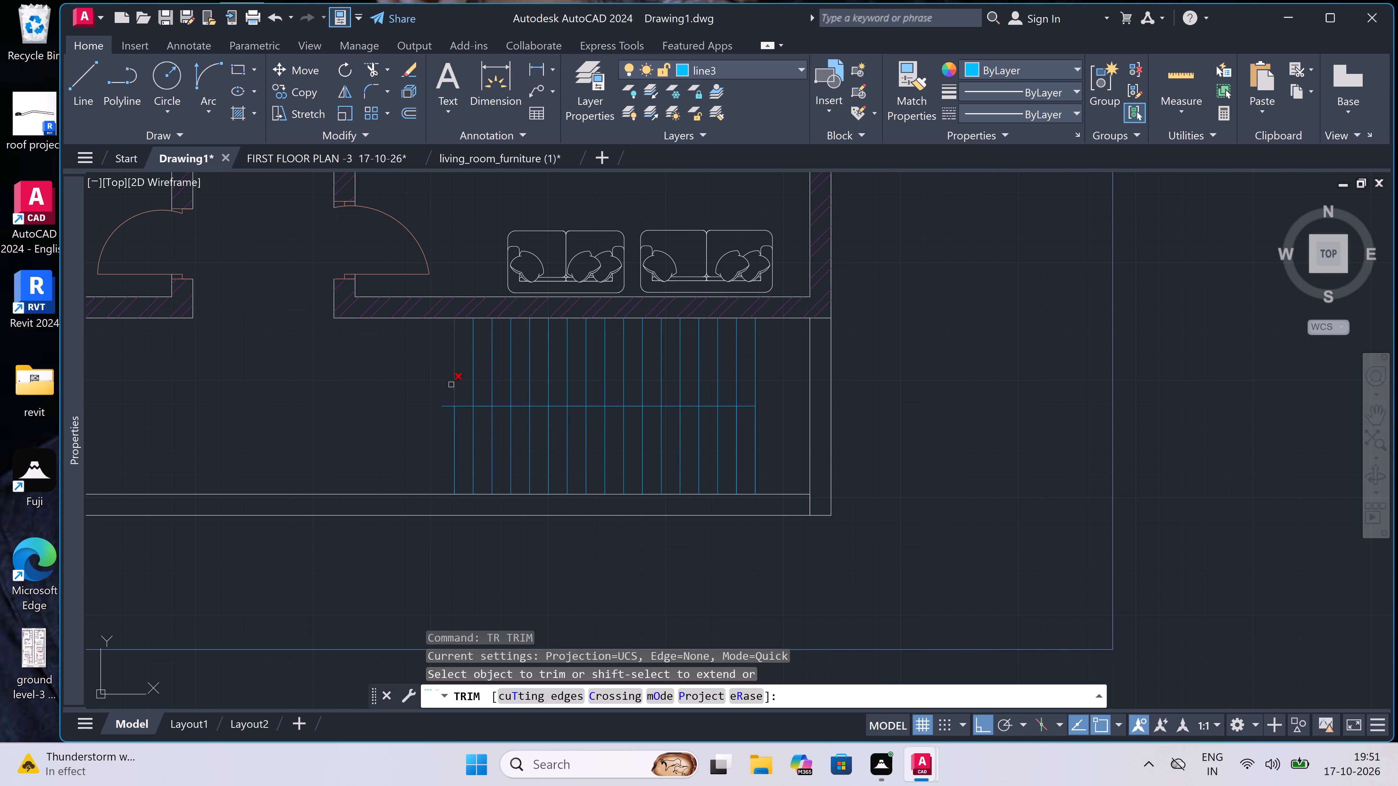
{"action": "scroll", "coordinate": [435, 401], "scroll_direction": "up", "scroll_amount": 3}
{"action": "double_click", "coordinate": [463, 394]}
{"action": "triple_click", "coordinate": [473, 473]}
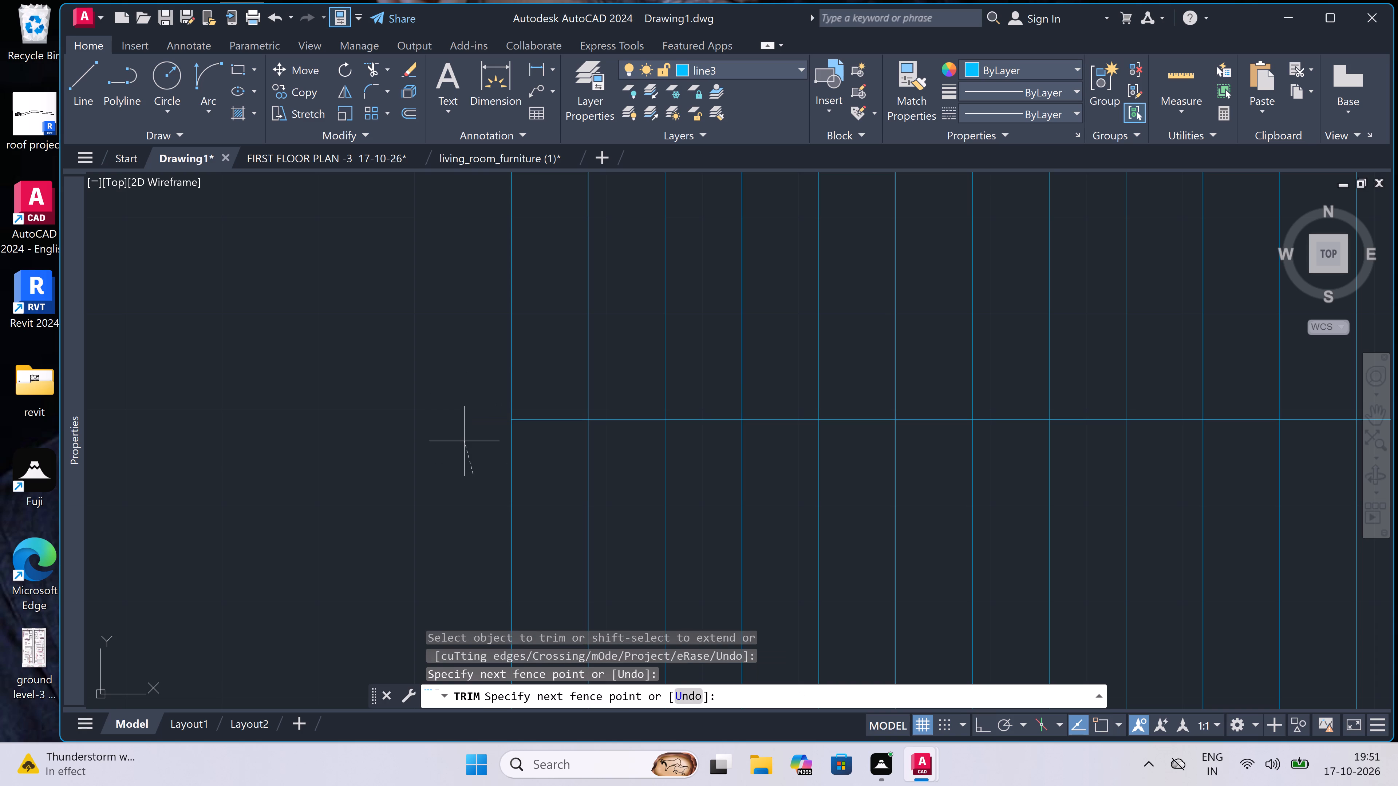
{"action": "key", "text": "Escape"}
Draw a U-shaped stair direction line running east through the lower flight, up across the landing and back west into the upper flight.
{"action": "type", "text": "l"}
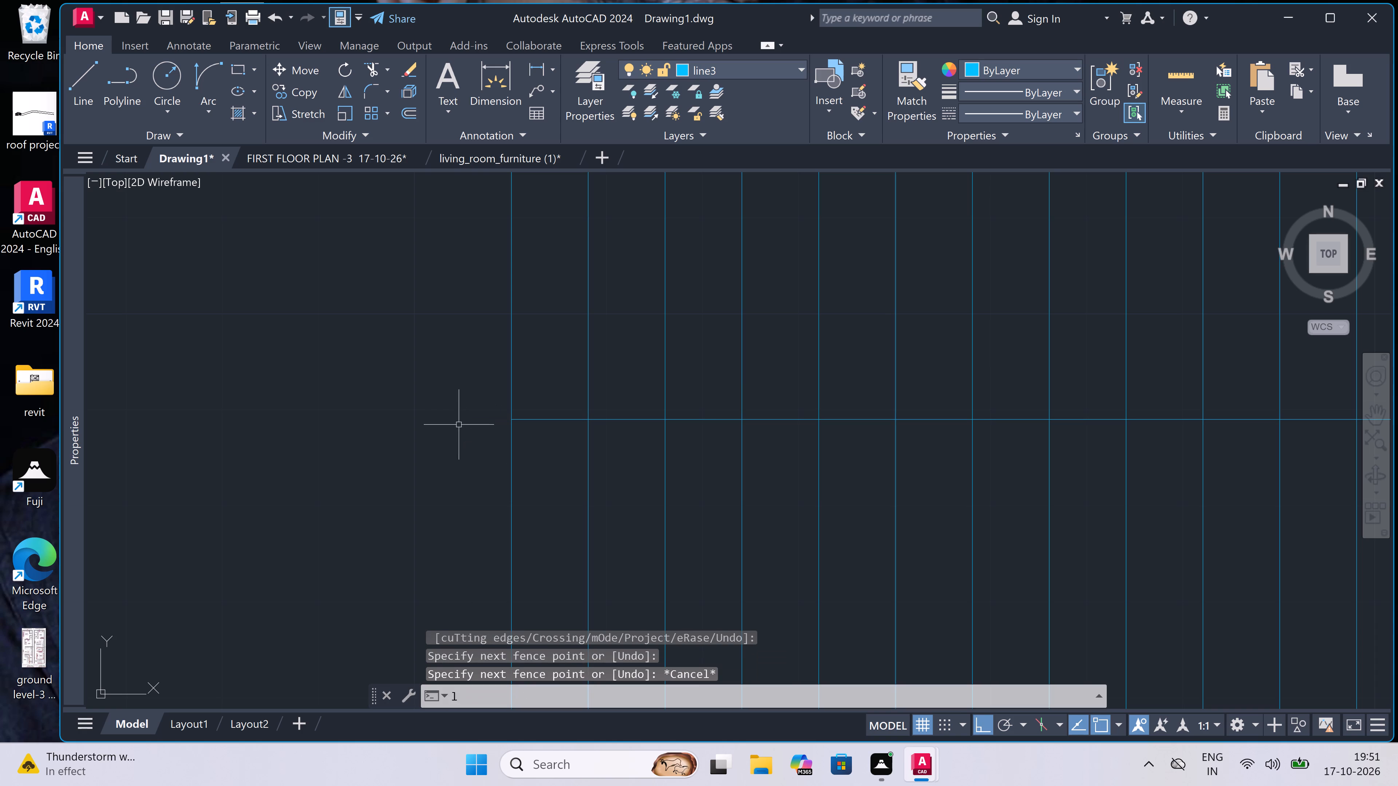
{"action": "key", "text": "space"}
{"action": "scroll", "coordinate": [459, 424], "scroll_direction": "down", "scroll_amount": 2}
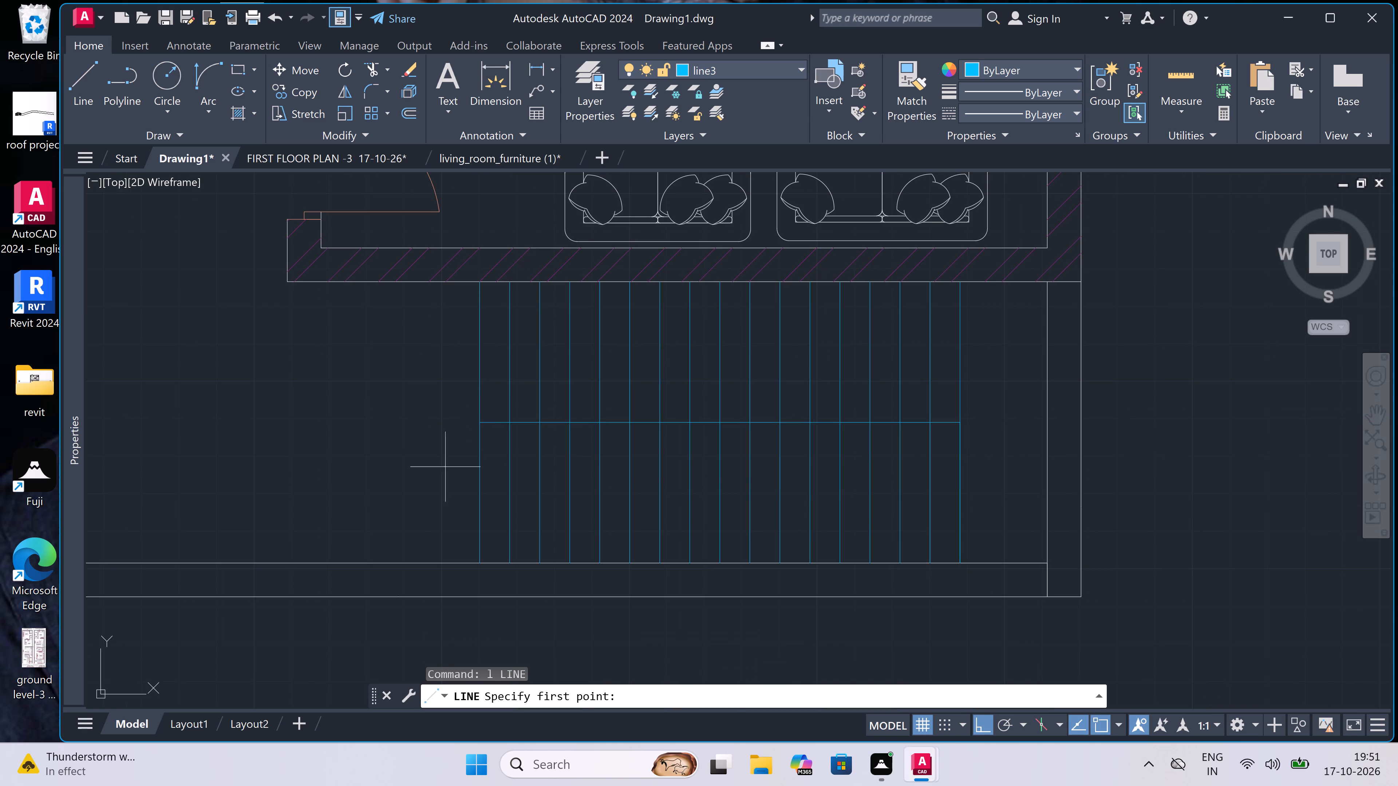
{"action": "left_click_drag", "start_coordinate": [438, 477], "coordinate": [445, 477]}
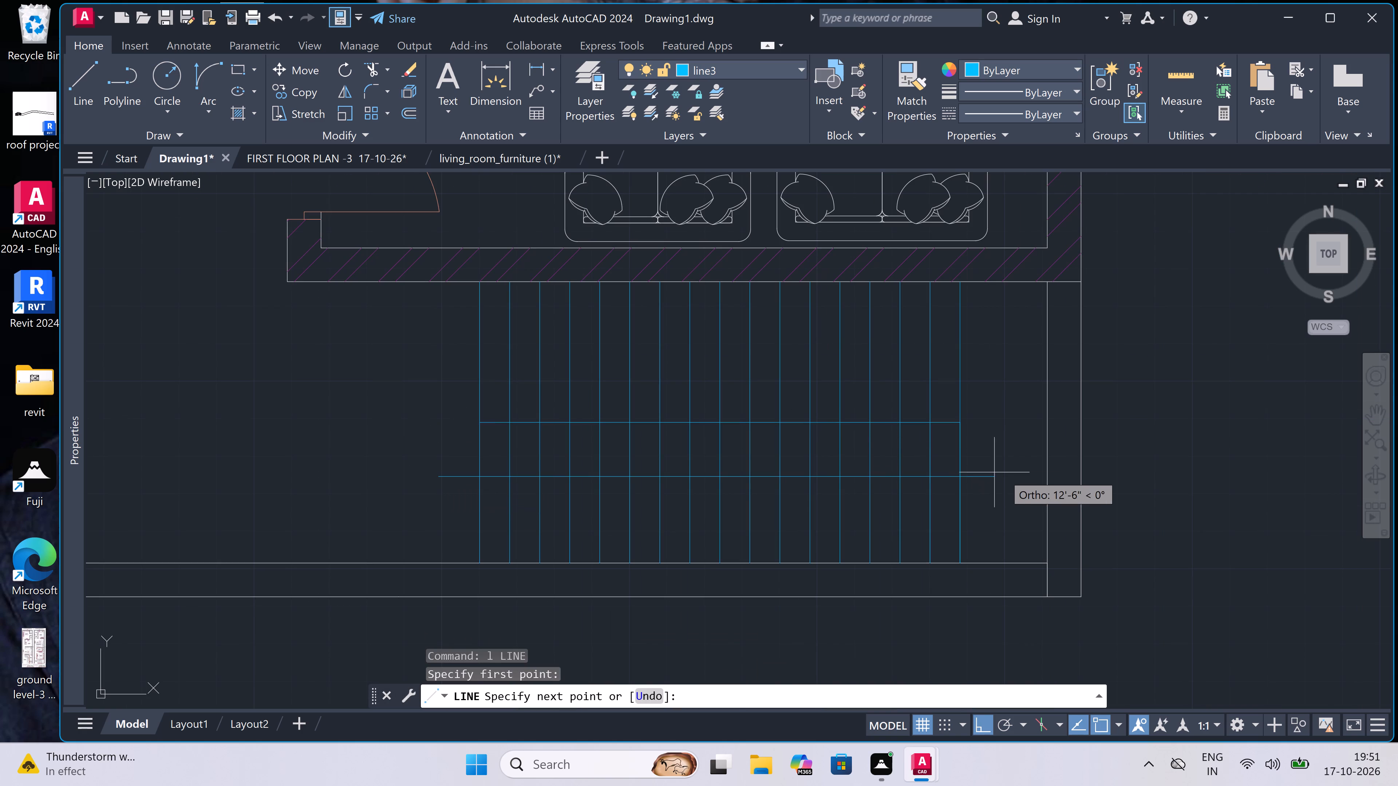
{"action": "double_click", "coordinate": [1018, 477]}
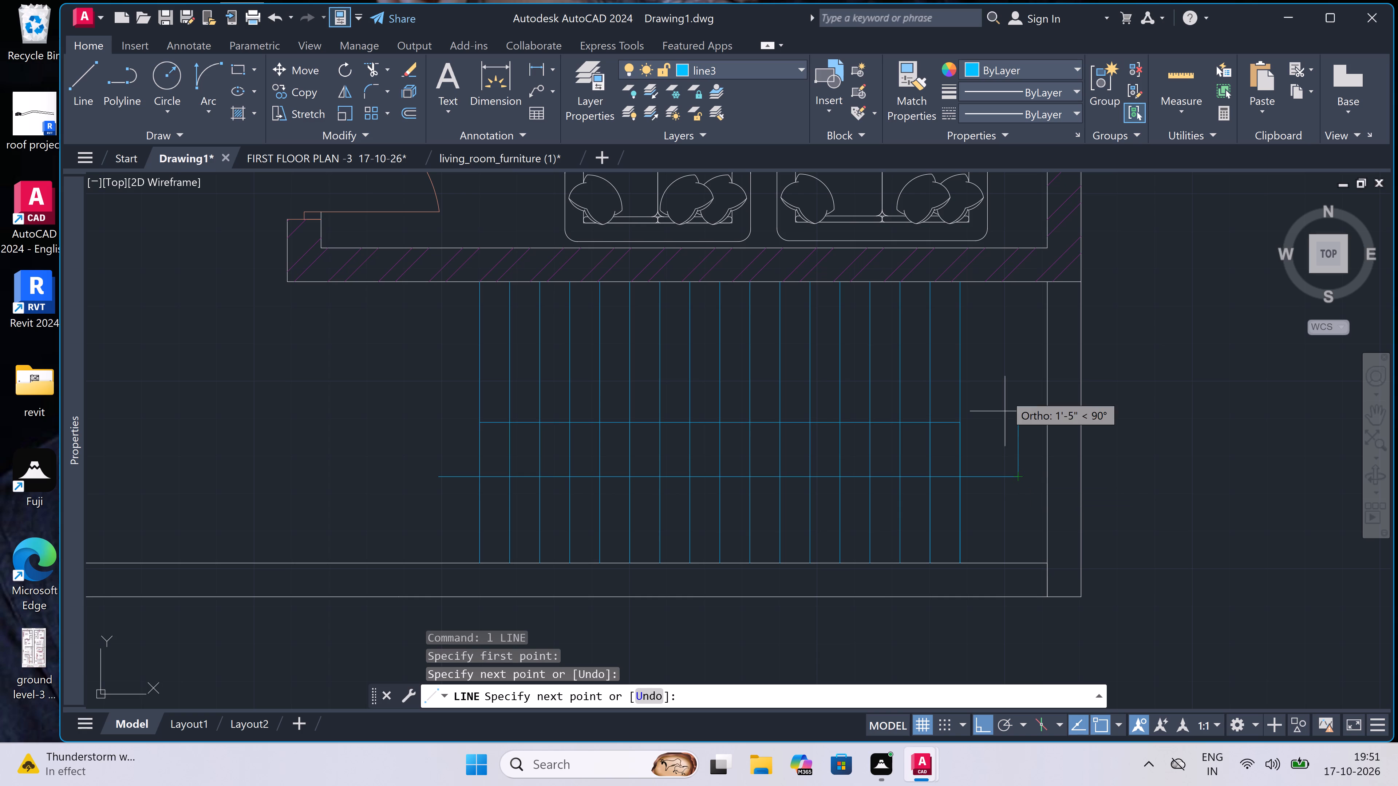
{"action": "left_click", "coordinate": [1014, 345]}
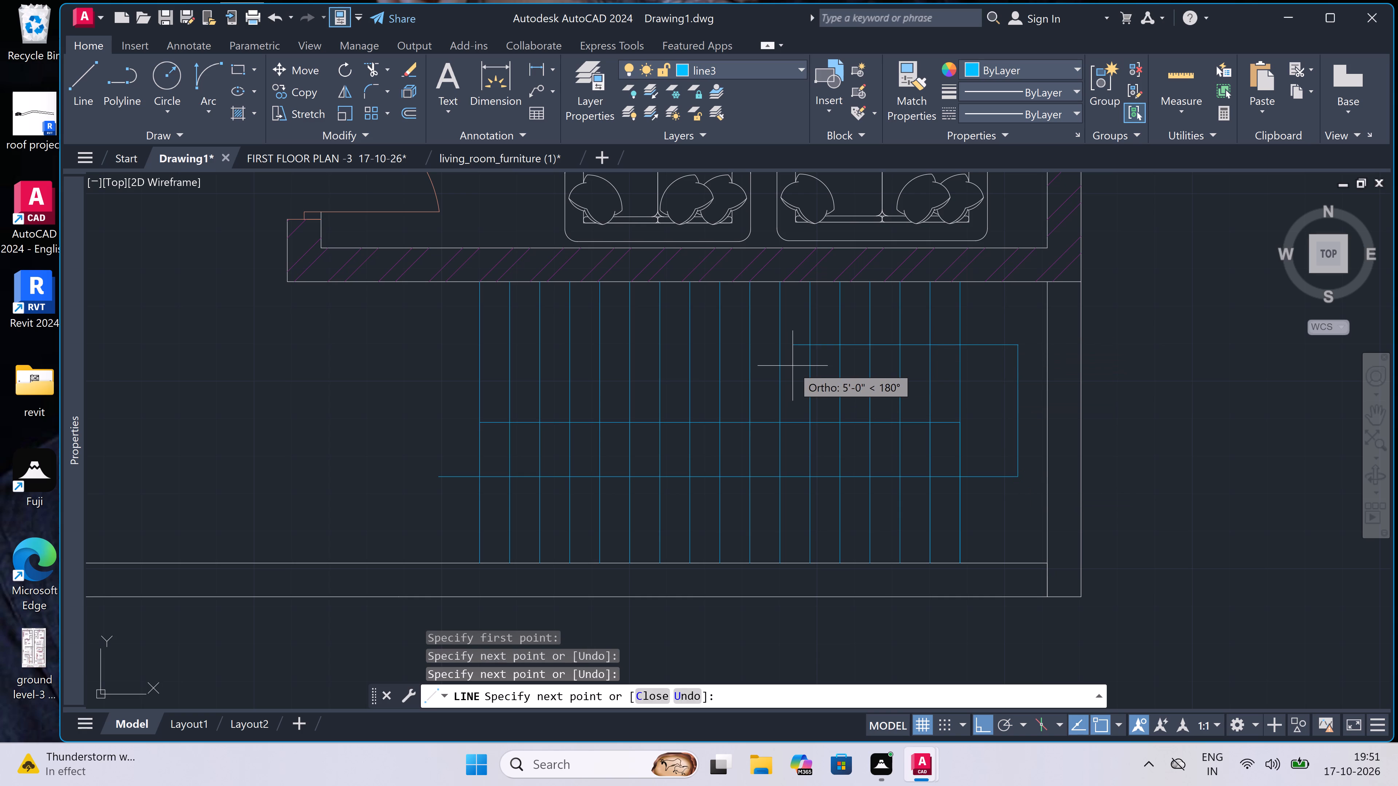
{"action": "left_click", "coordinate": [785, 350]}
{"action": "key", "text": "Escape"}
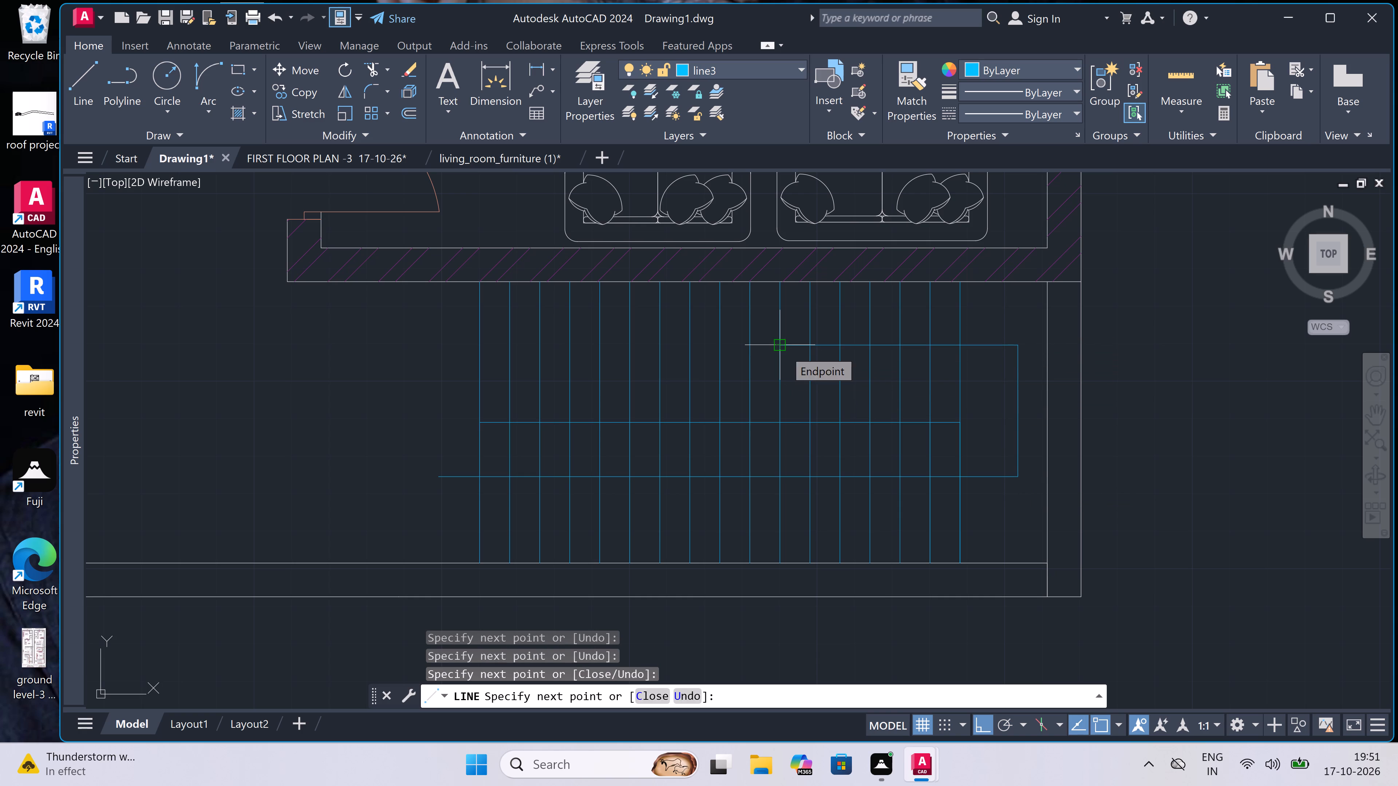
Place a wide multiline text box below the plan's bottom wall, with text colour ByBlock and layer 0.
{"action": "scroll", "coordinate": [617, 415], "scroll_direction": "down", "scroll_amount": 4}
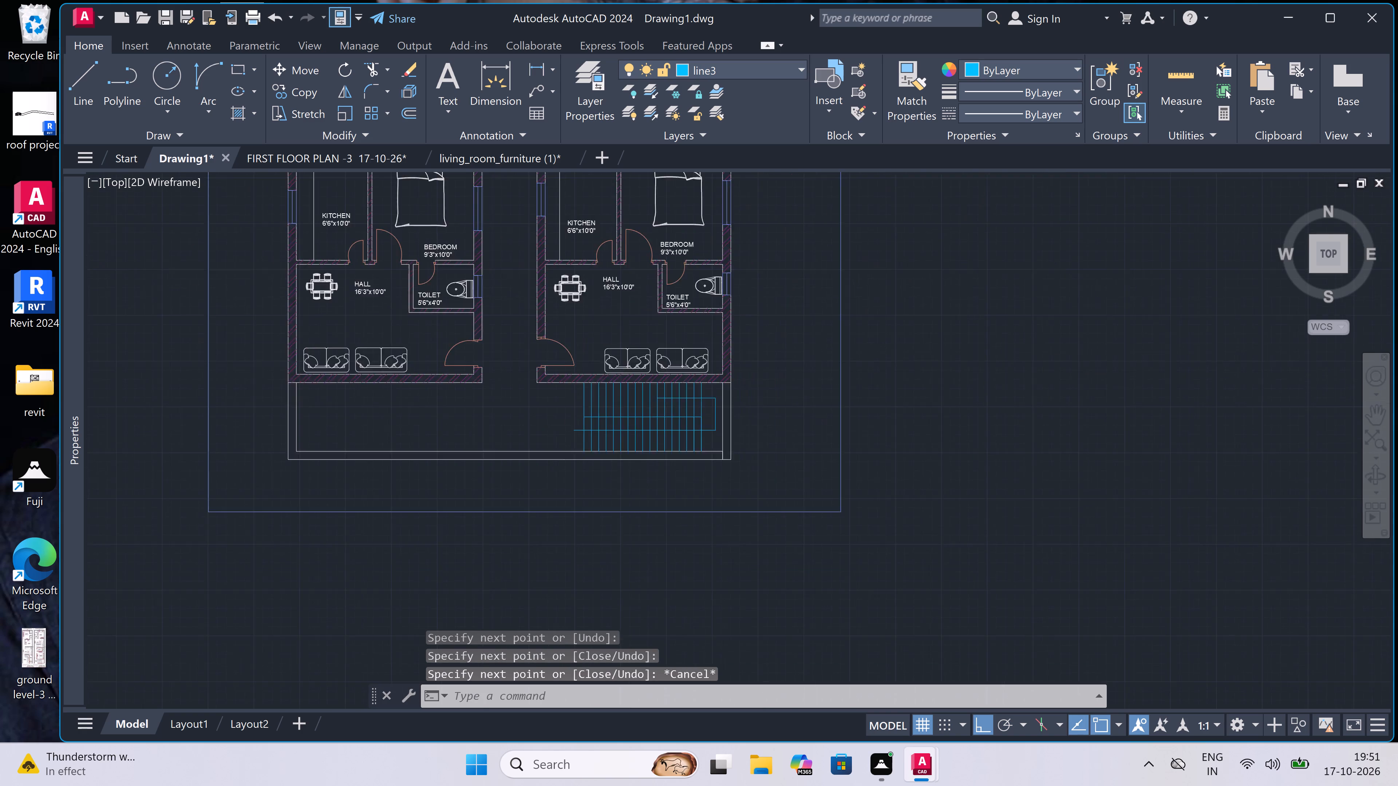
{"action": "scroll", "coordinate": [620, 415], "scroll_direction": "down", "scroll_amount": 4}
{"action": "scroll", "coordinate": [618, 417], "scroll_direction": "up", "scroll_amount": 4}
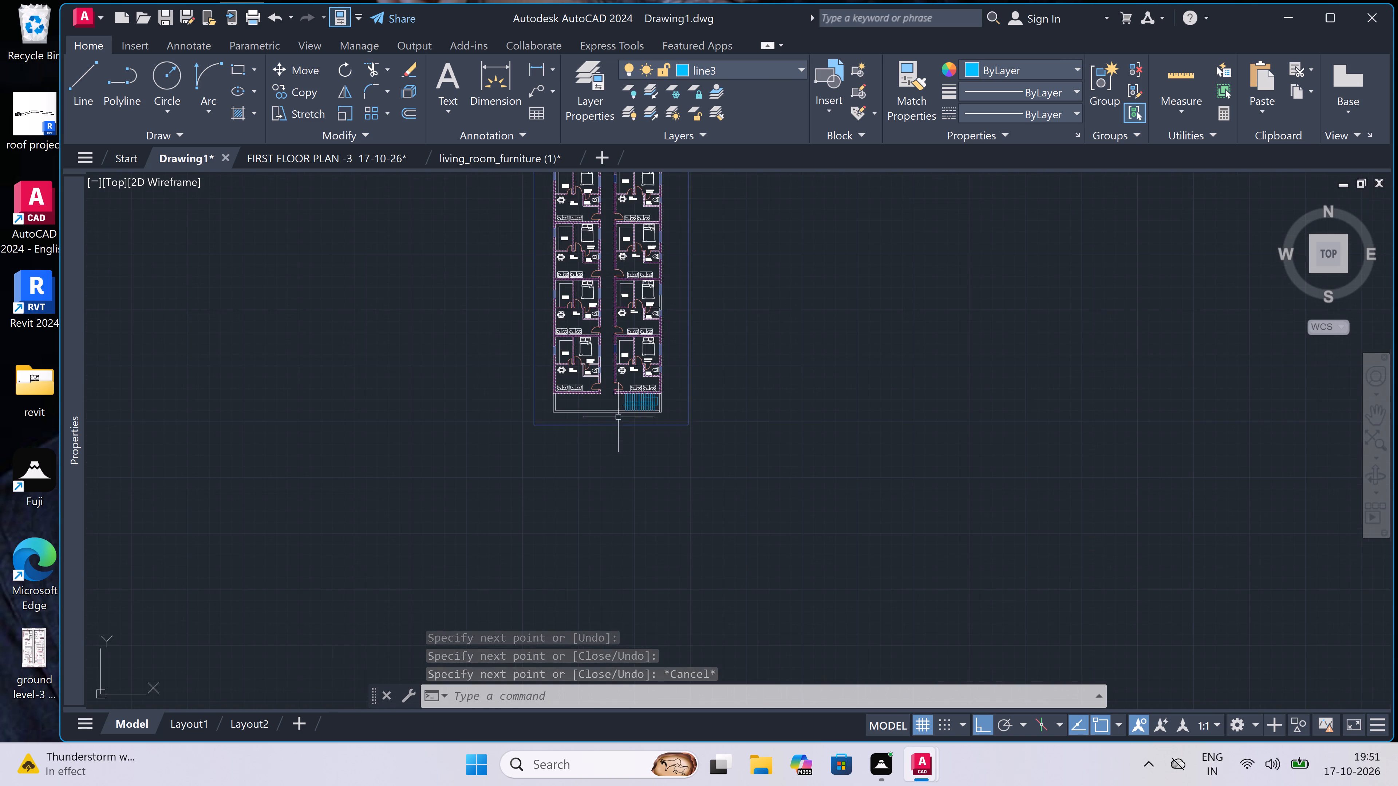
{"action": "scroll", "coordinate": [618, 419], "scroll_direction": "up", "scroll_amount": 5}
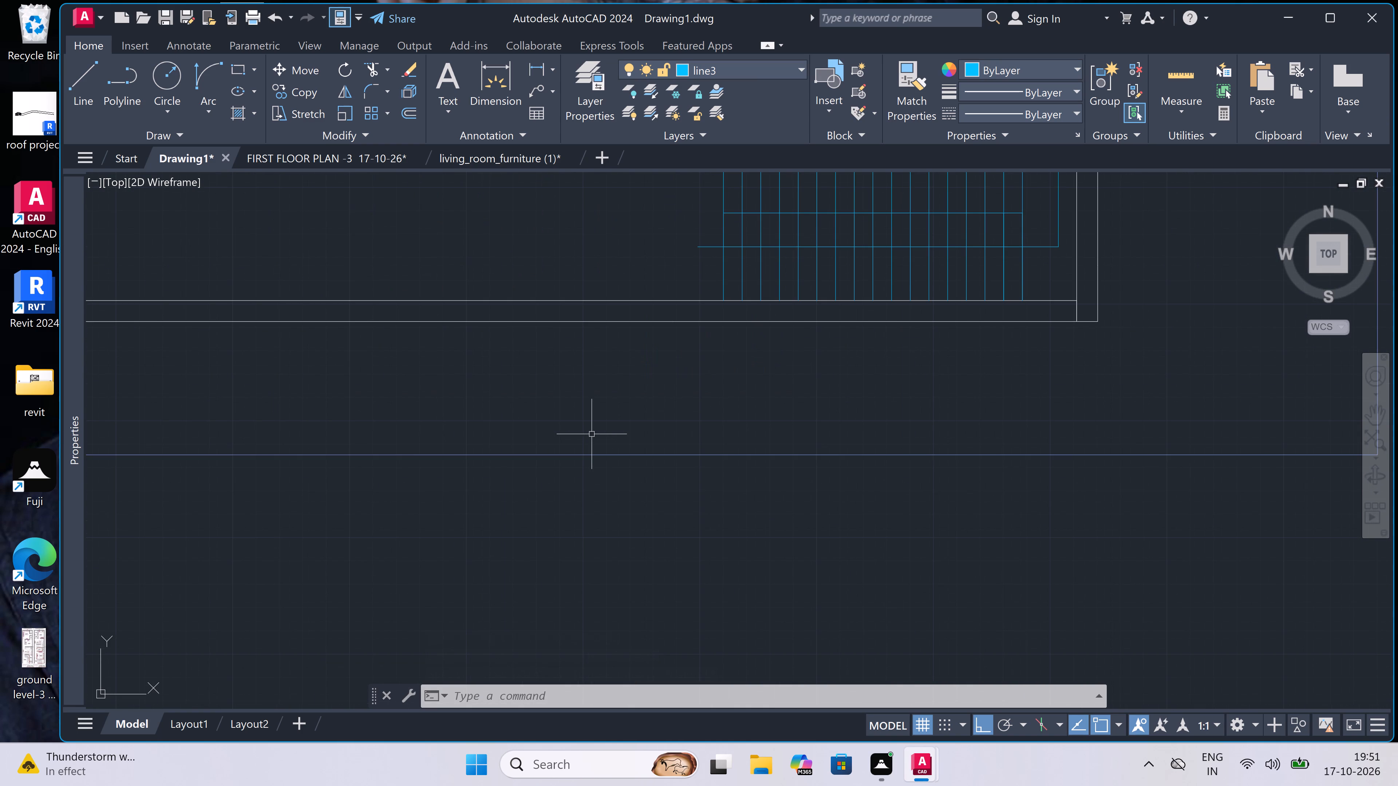
{"action": "type", "text": "mt"}
{"action": "key", "text": "space"}
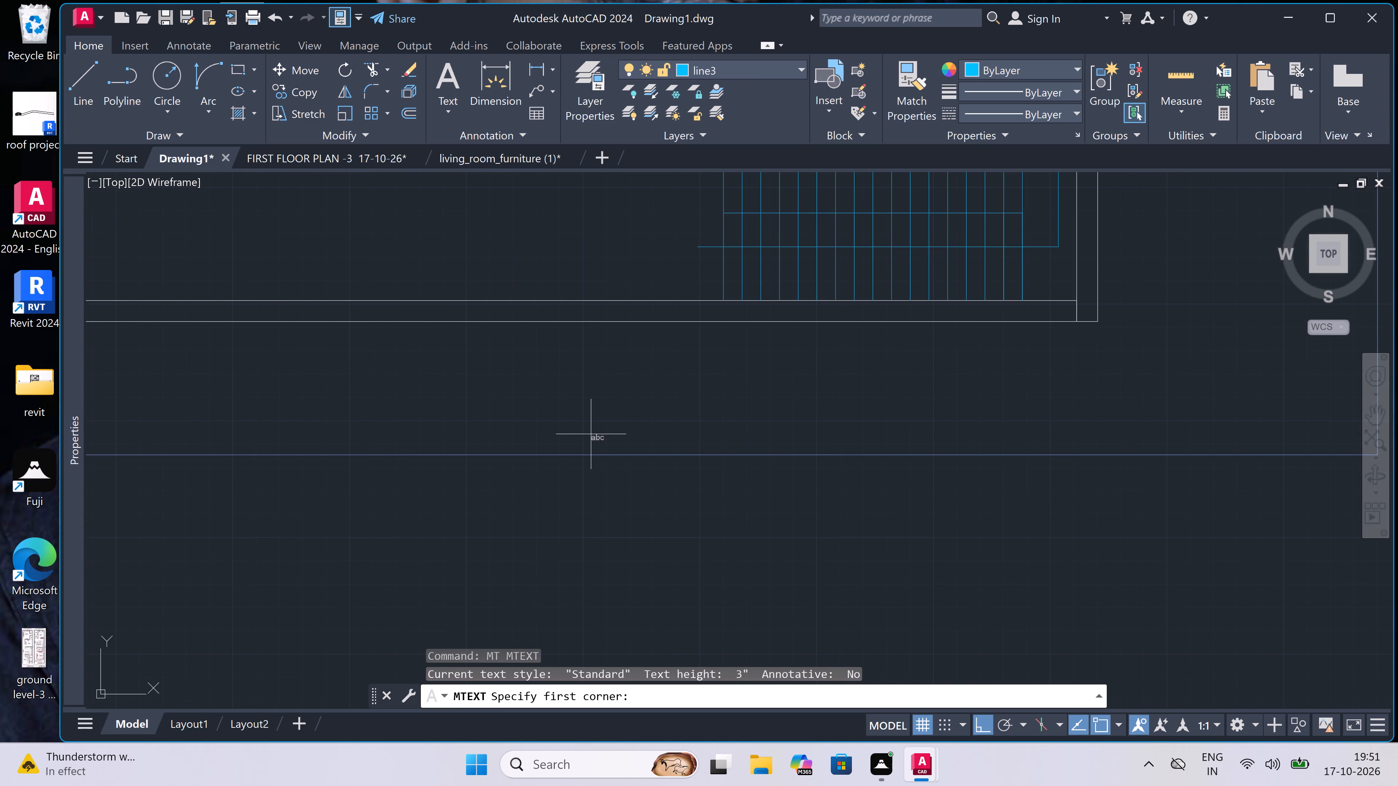
{"action": "scroll", "coordinate": [591, 434], "scroll_direction": "down", "scroll_amount": 2}
{"action": "scroll", "coordinate": [485, 423], "scroll_direction": "up", "scroll_amount": 1}
{"action": "left_click", "coordinate": [430, 410]}
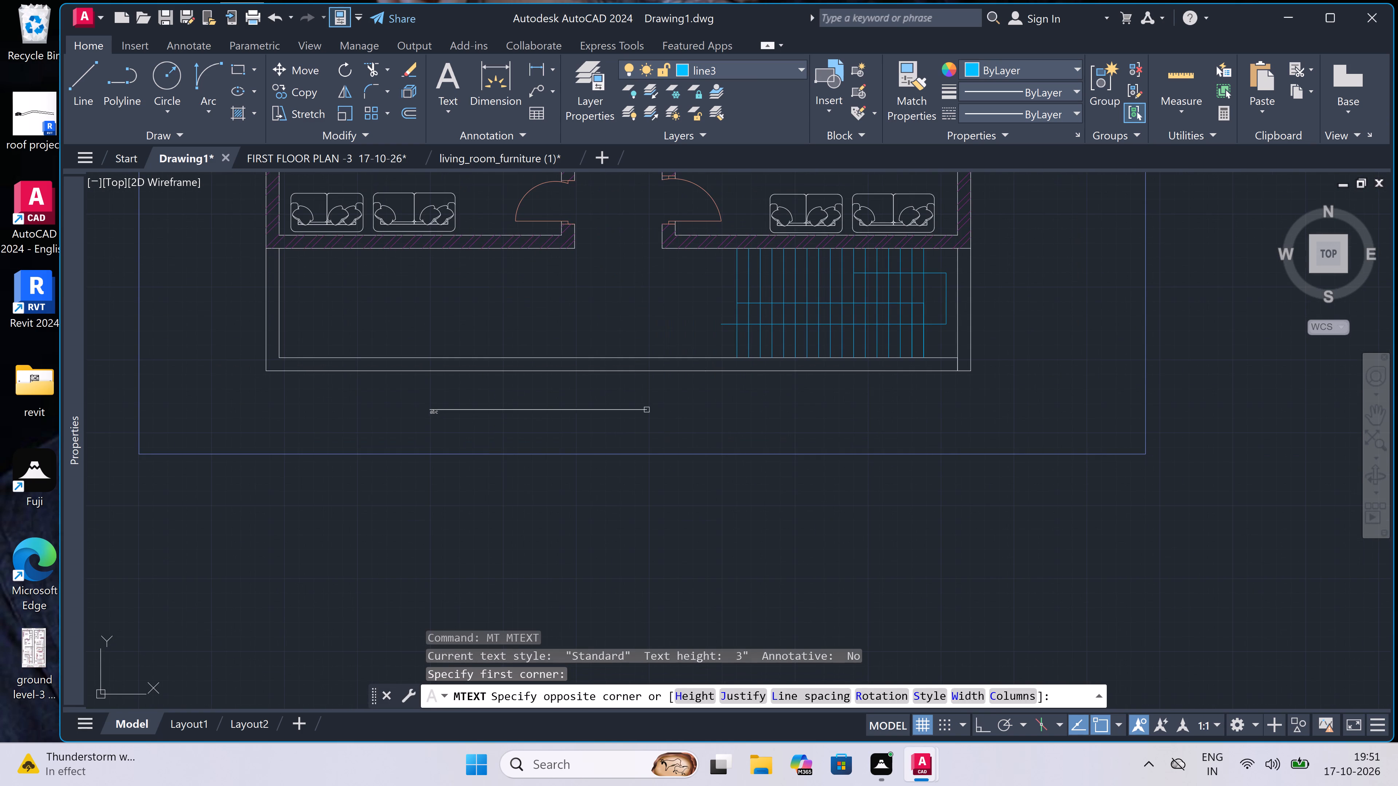
{"action": "left_click", "coordinate": [964, 409]}
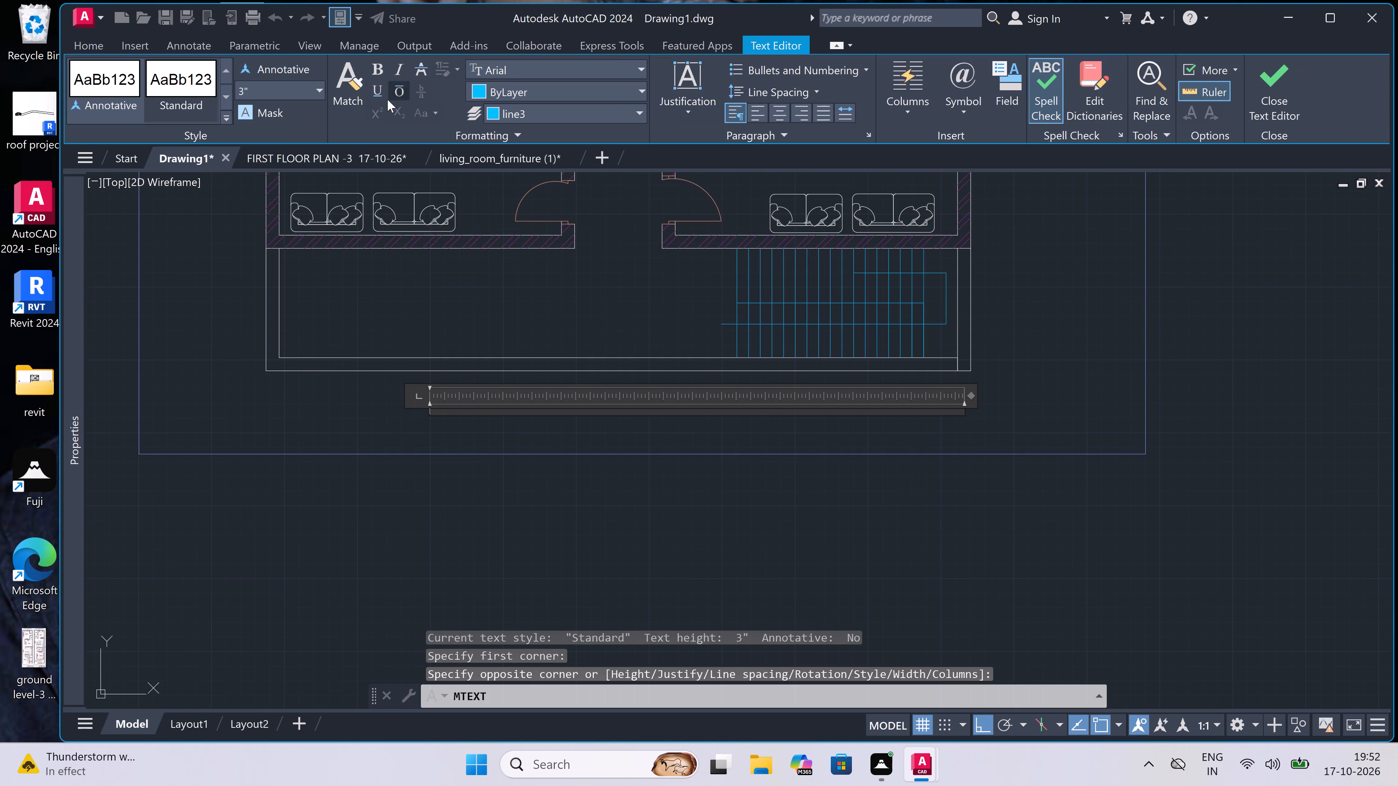
{"action": "left_click", "coordinate": [519, 92]}
{"action": "left_click", "coordinate": [508, 126]}
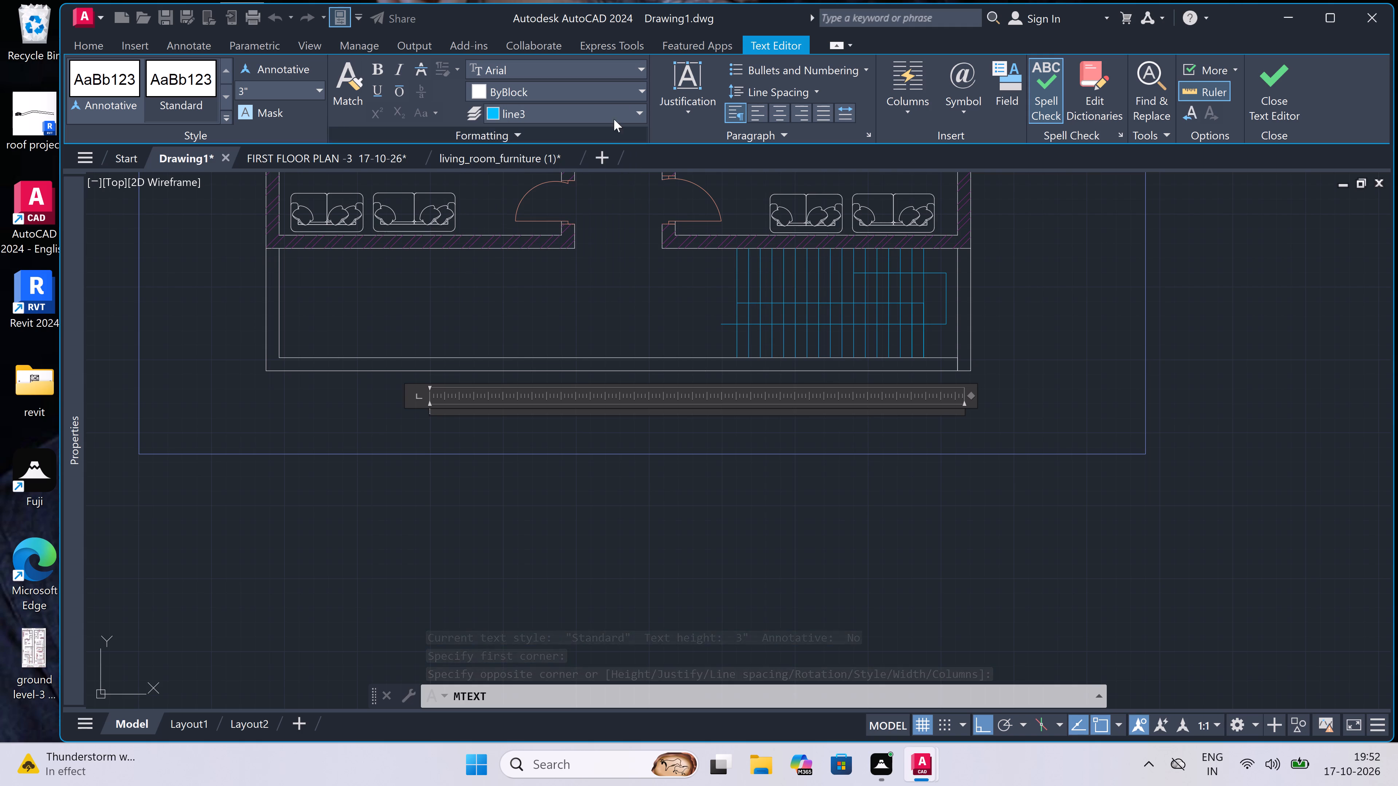
{"action": "left_click", "coordinate": [595, 113]}
{"action": "left_click", "coordinate": [544, 158]}
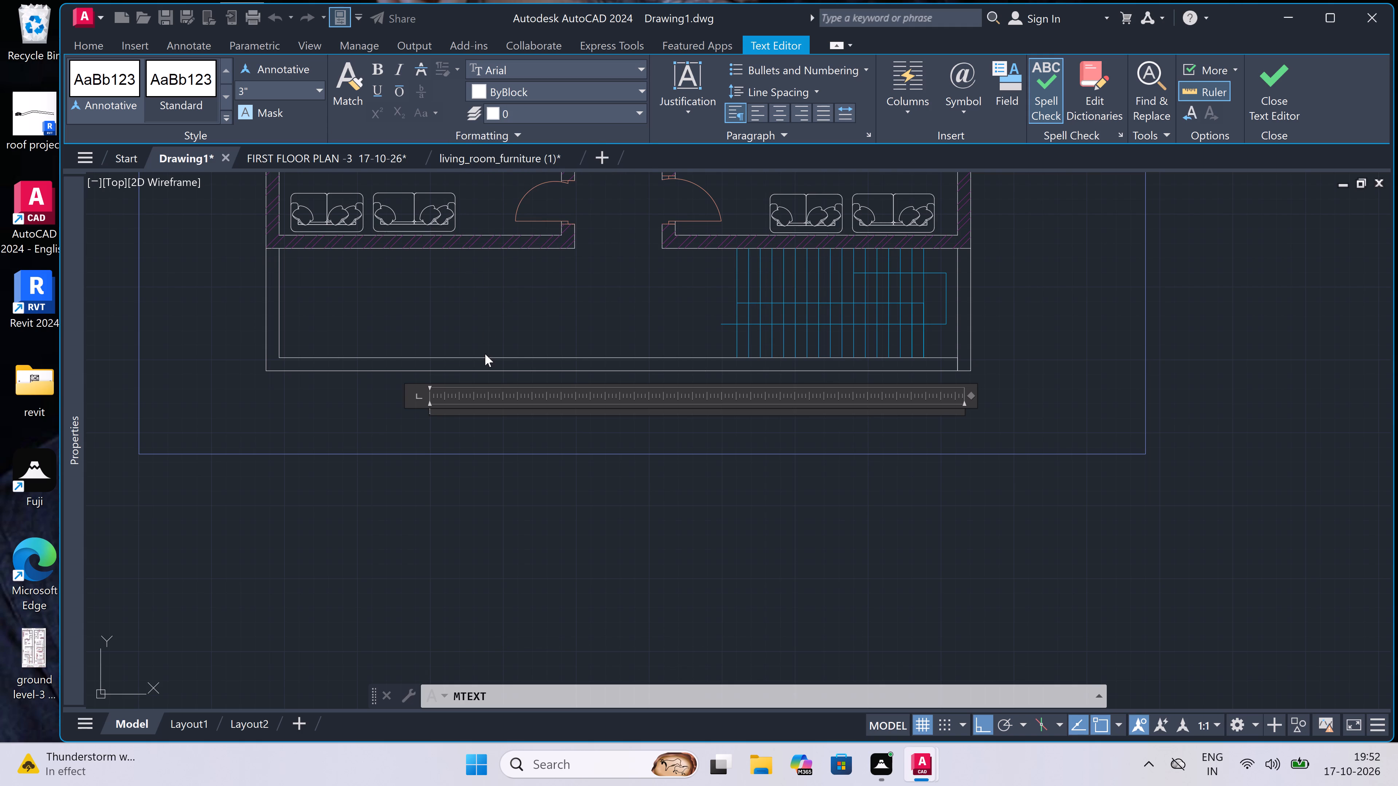
Enter the title text FIRST FLOOR PLAN in the text box below the plan and finish editing.
{"action": "type", "text": "FIRT FLOOR"}
{"action": "key", "text": "space"}
{"action": "scroll", "coordinate": [435, 423], "scroll_direction": "up", "scroll_amount": 3}
{"action": "scroll", "coordinate": [424, 382], "scroll_direction": "up", "scroll_amount": 3}
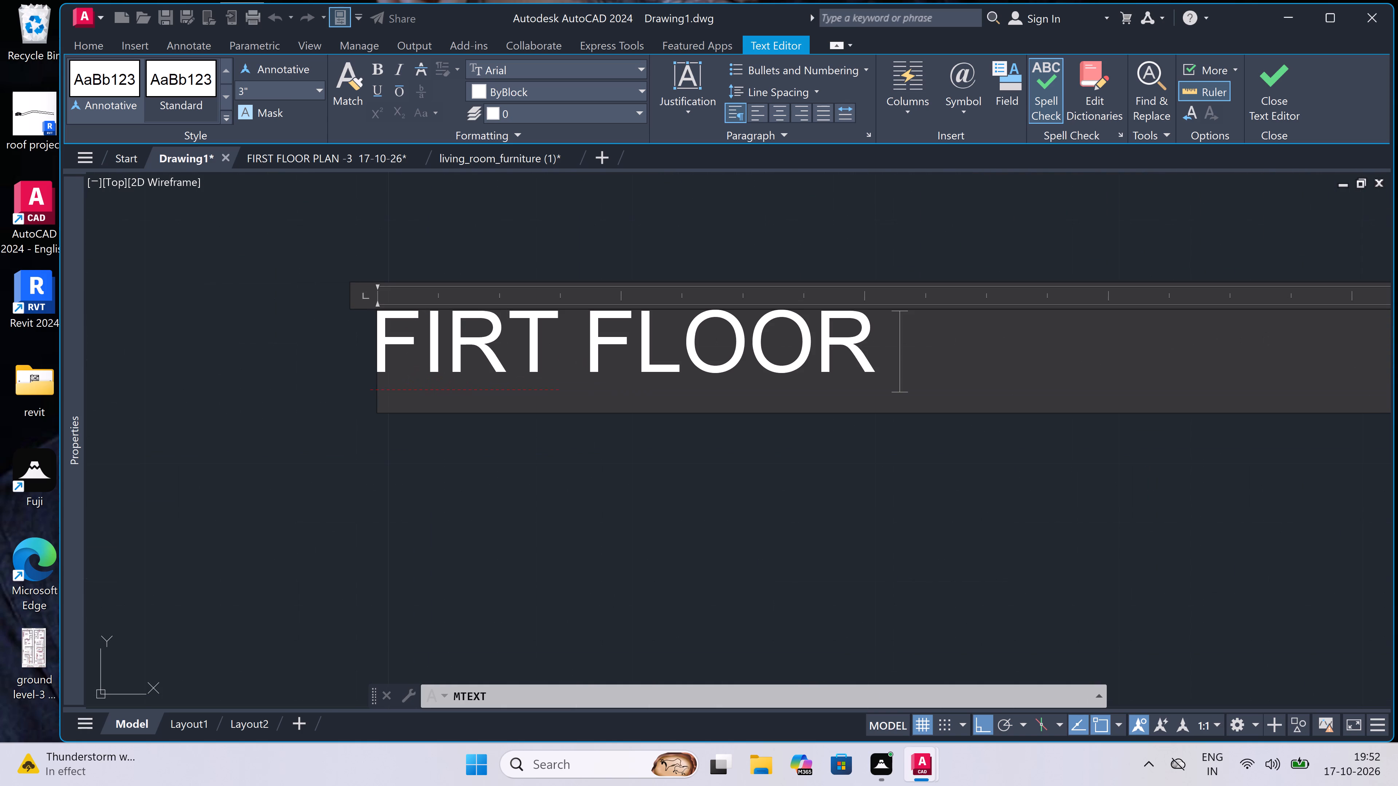
{"action": "double_click", "coordinate": [516, 350]}
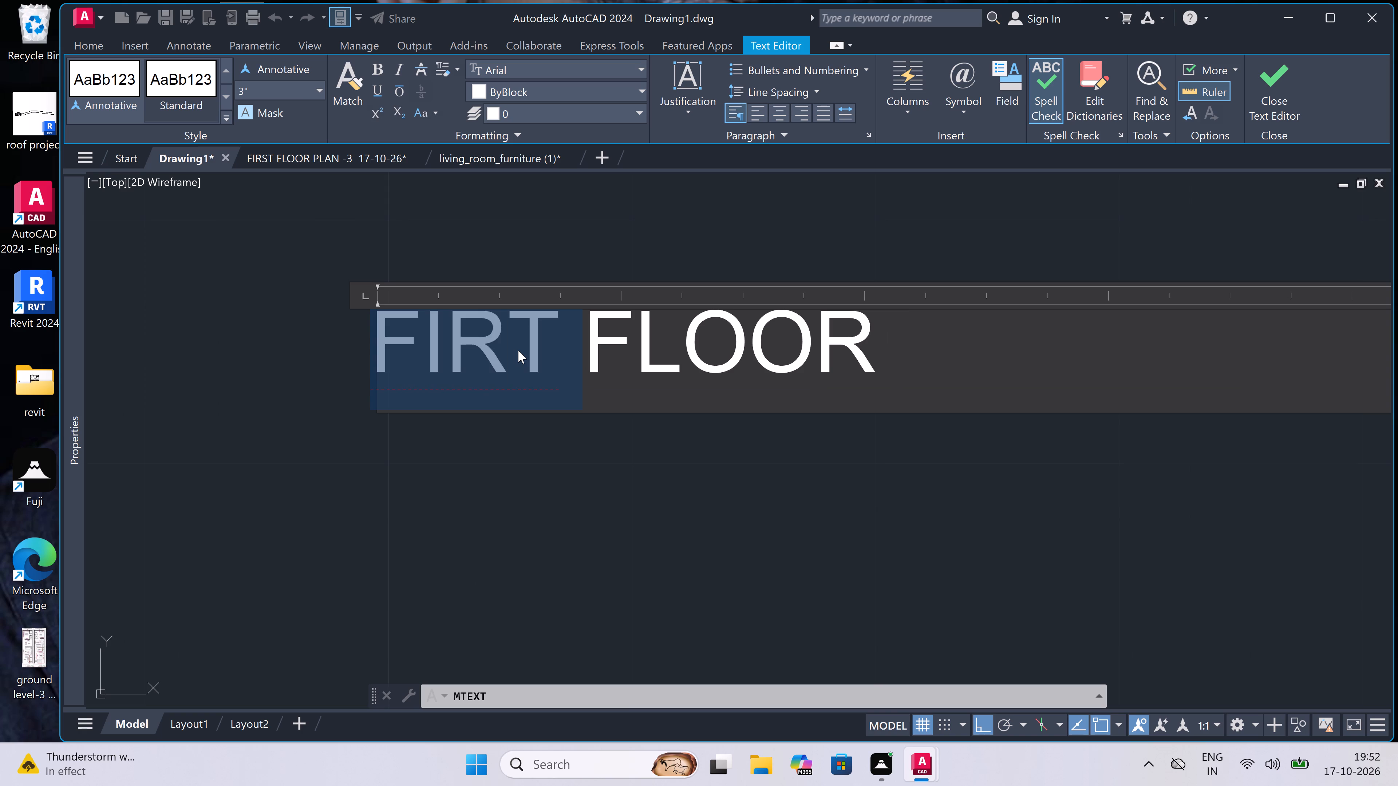
{"action": "left_click", "coordinate": [519, 350]}
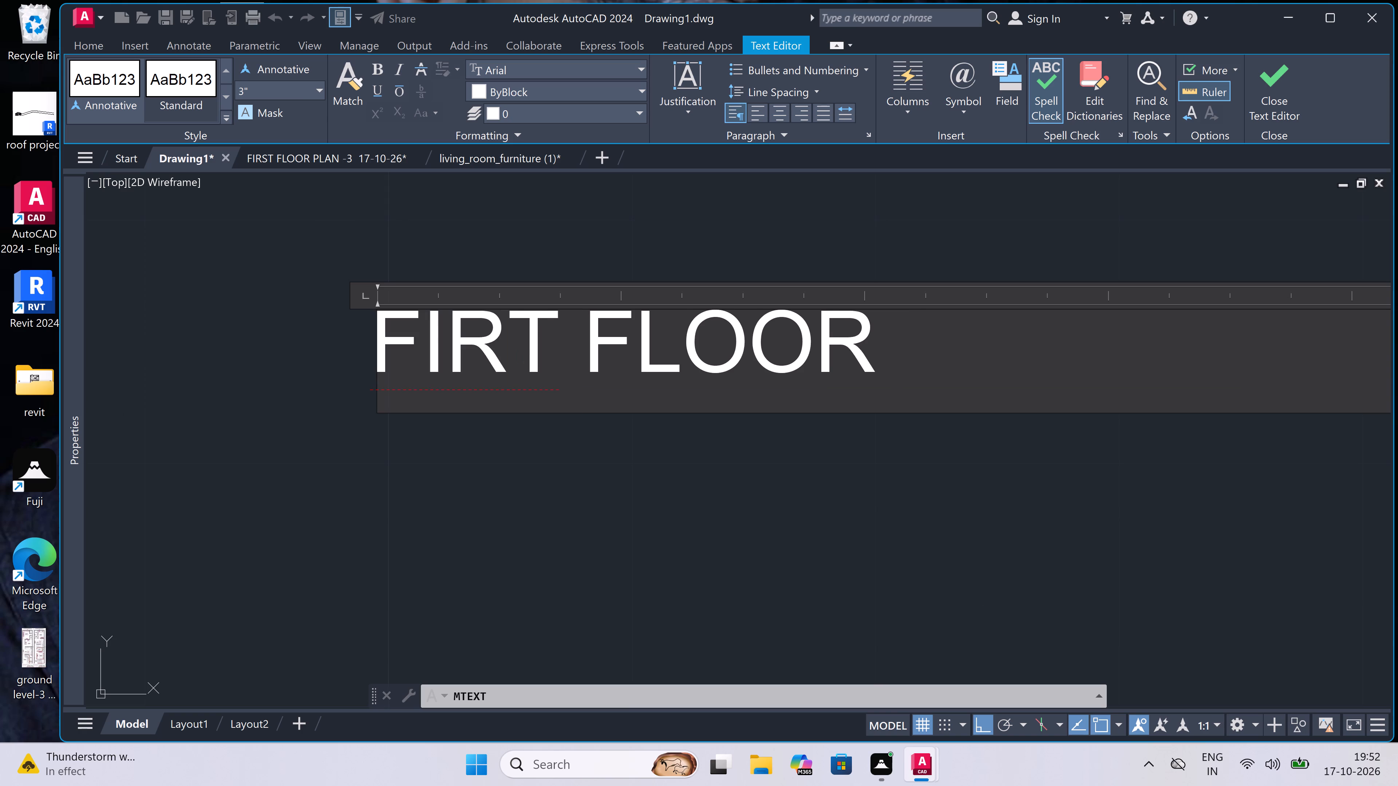
{"action": "key", "text": "s"}
{"action": "left_click", "coordinate": [1022, 352]}
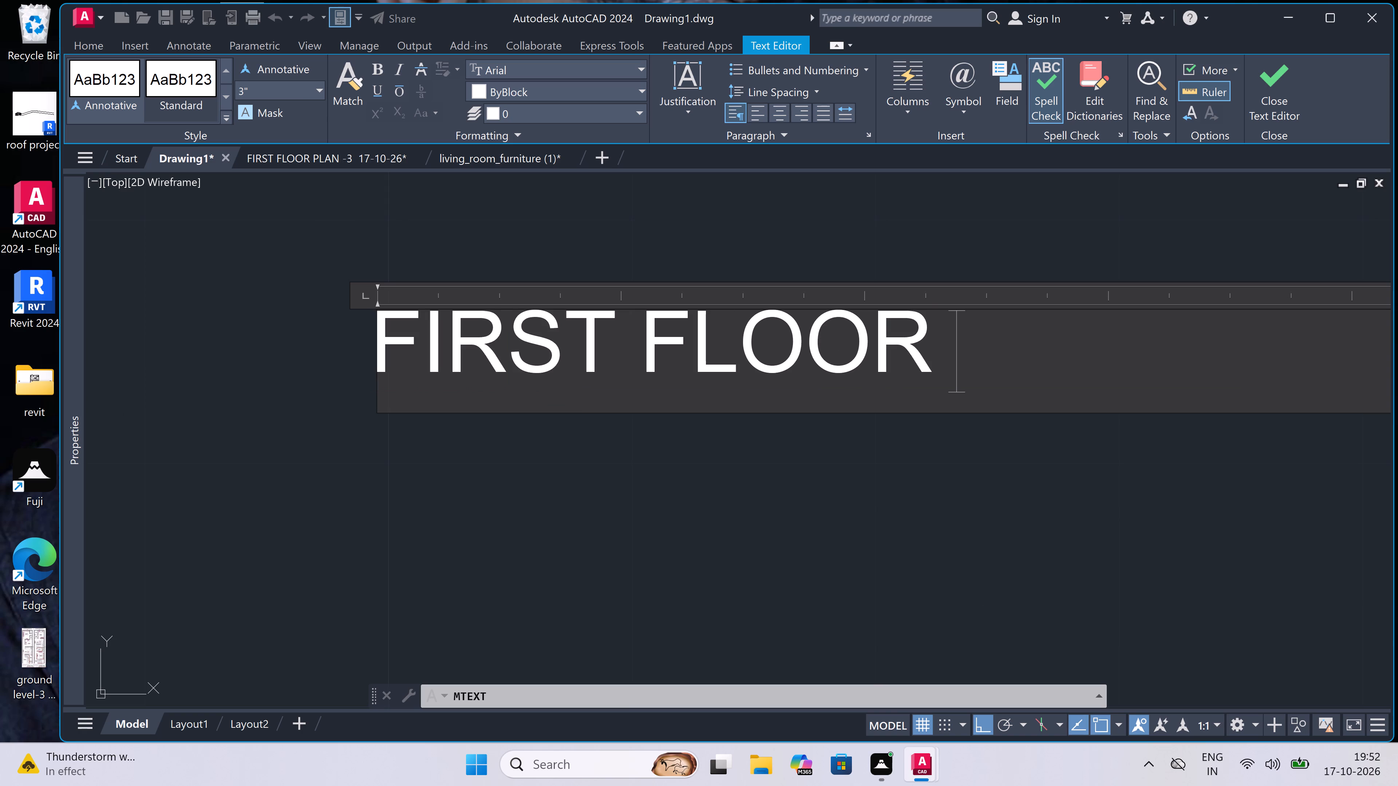
{"action": "key", "text": "space"}
{"action": "type", "text": "PLAN"}
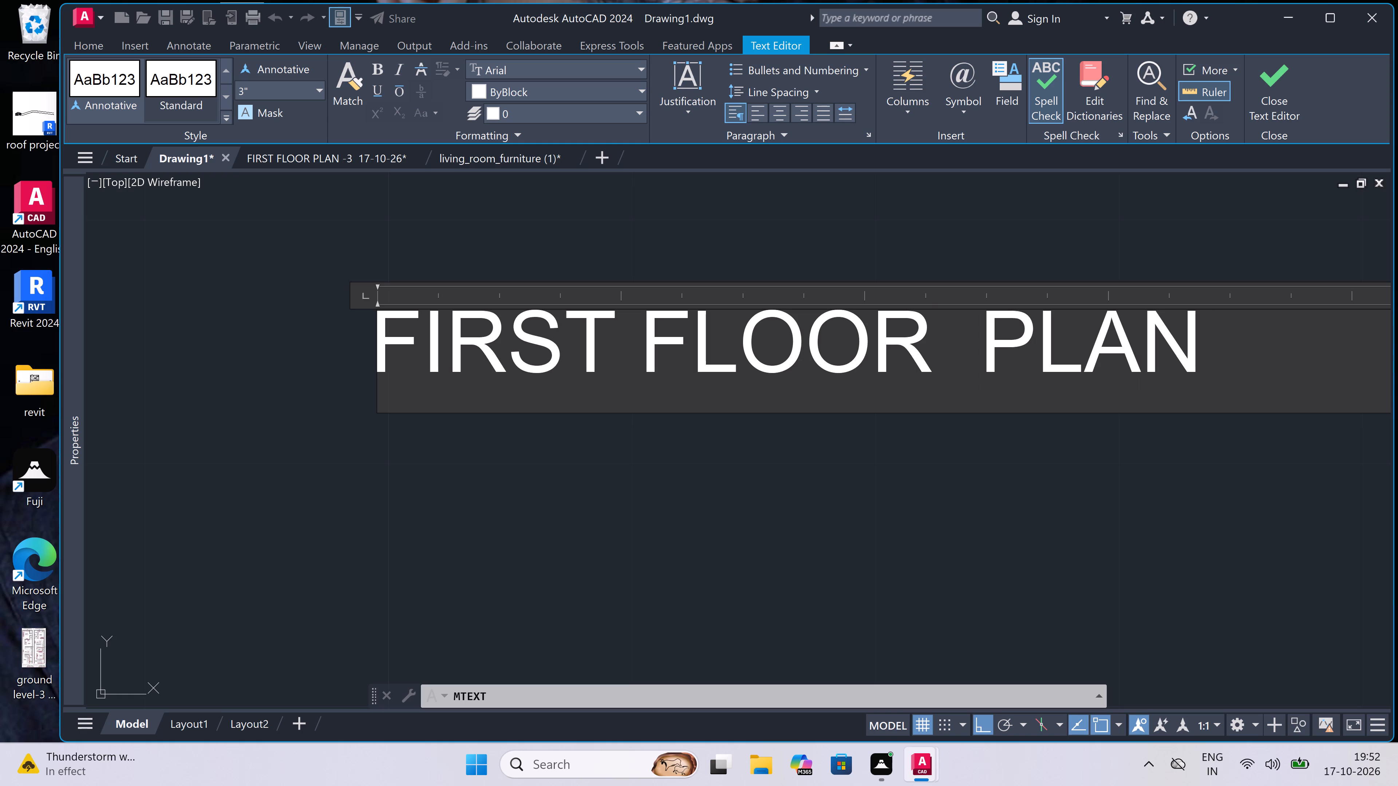
{"action": "left_click", "coordinate": [623, 364]}
{"action": "key", "text": "space"}
{"action": "scroll", "coordinate": [624, 361], "scroll_direction": "down", "scroll_amount": 4}
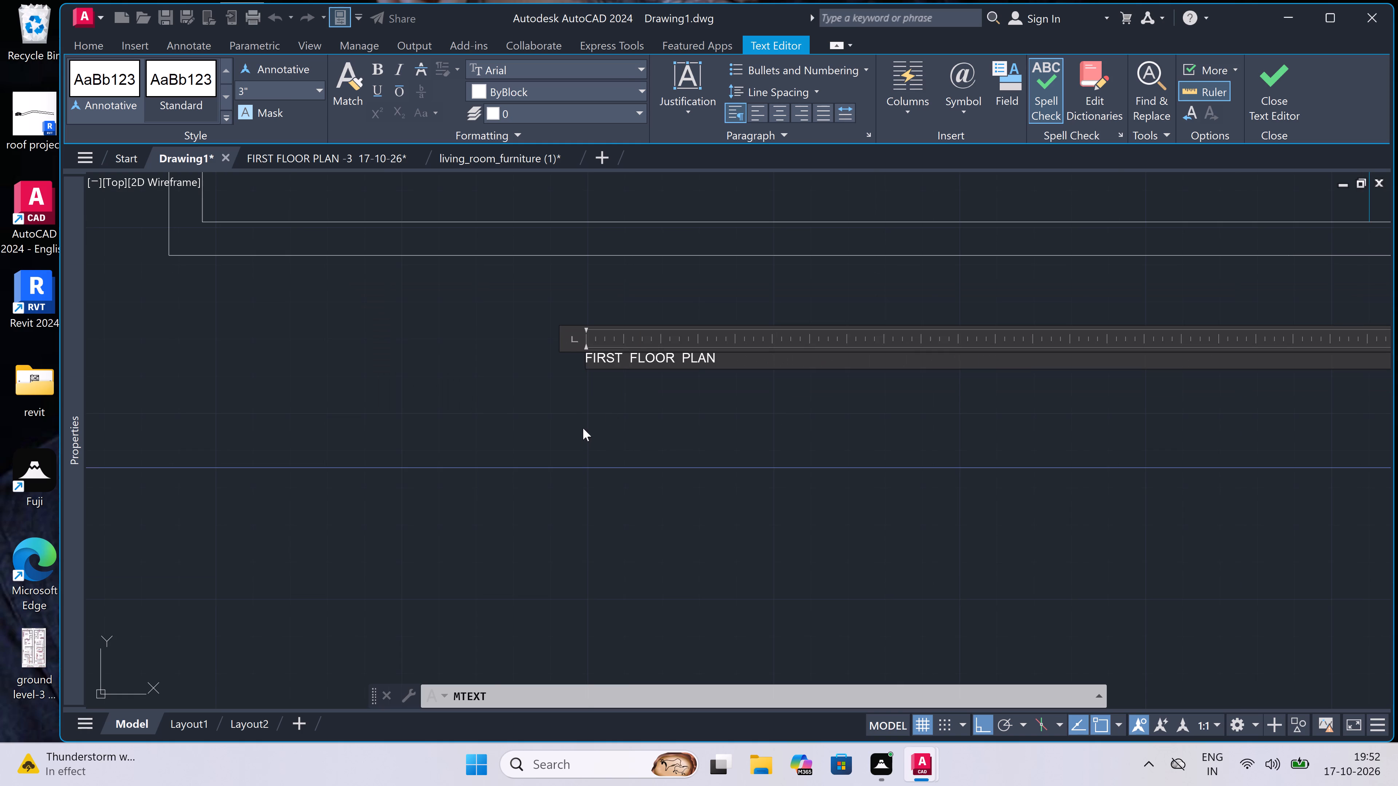
{"action": "left_click", "coordinate": [584, 409]}
Set the FIRST FLOOR PLAN title's text height to 1.5'.
{"action": "left_click", "coordinate": [679, 334]}
{"action": "left_click", "coordinate": [577, 373]}
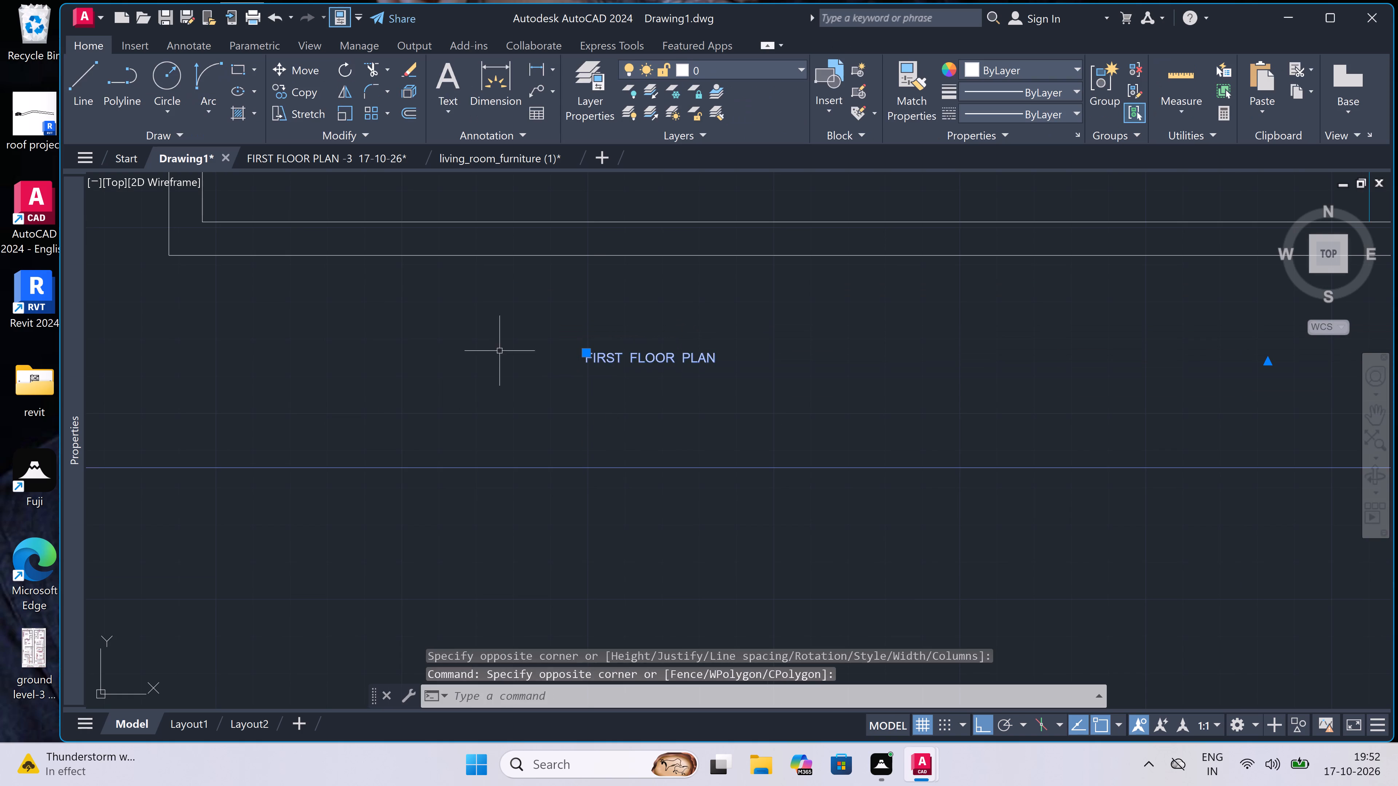
{"action": "right_click", "coordinate": [497, 350]}
{"action": "double_click", "coordinate": [606, 707]}
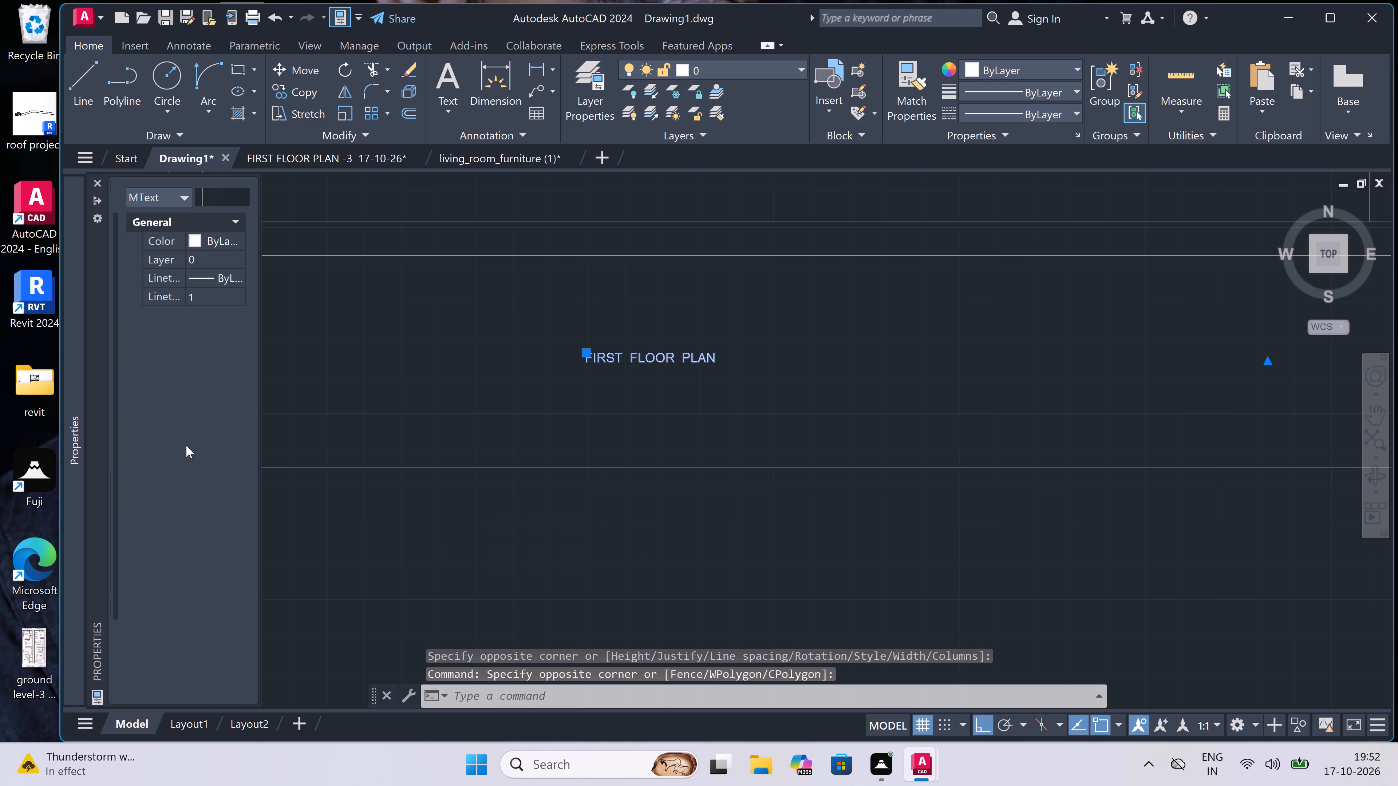
{"action": "left_click", "coordinate": [203, 547]}
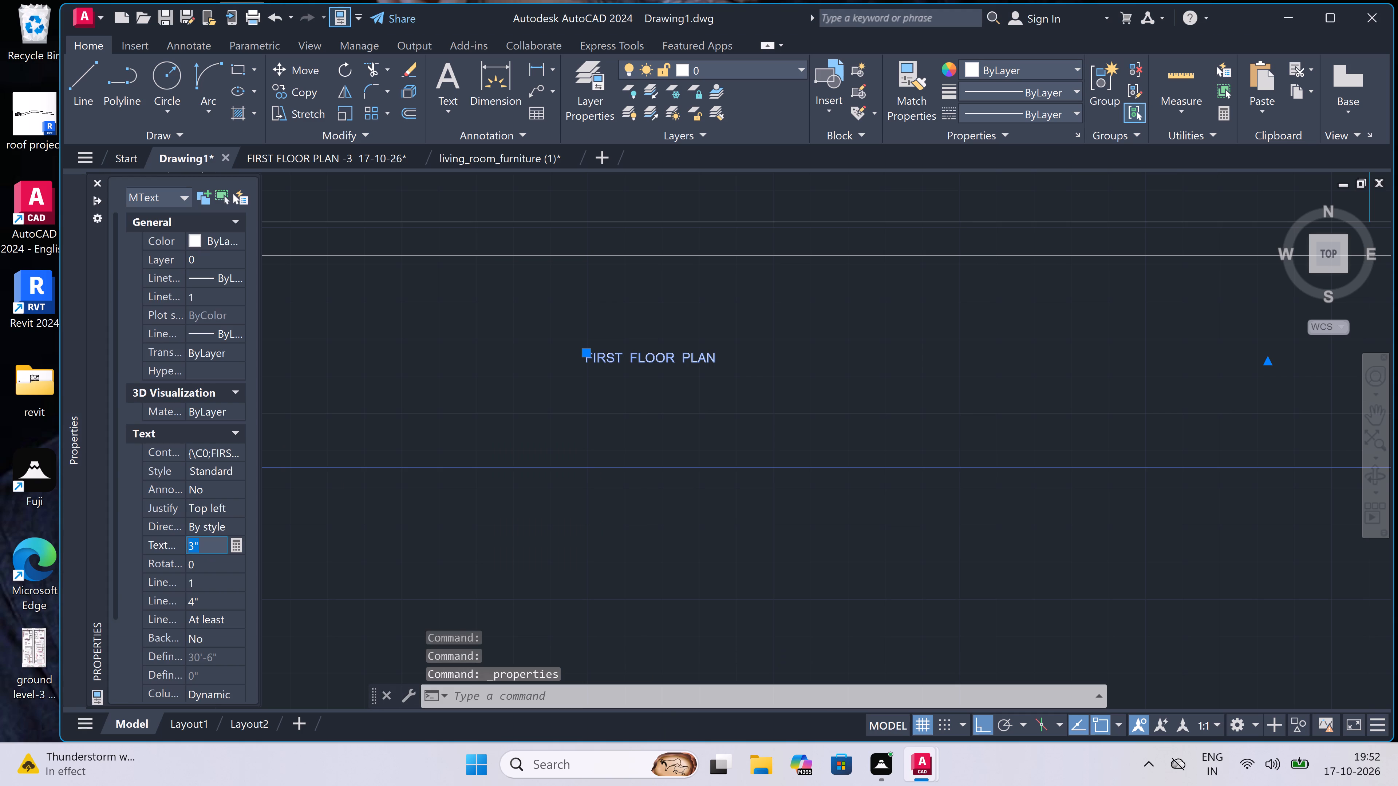
{"action": "key", "text": "BackSpace"}
{"action": "key", "text": "BackSpace"}
{"action": "type", "text": "1.5'"}
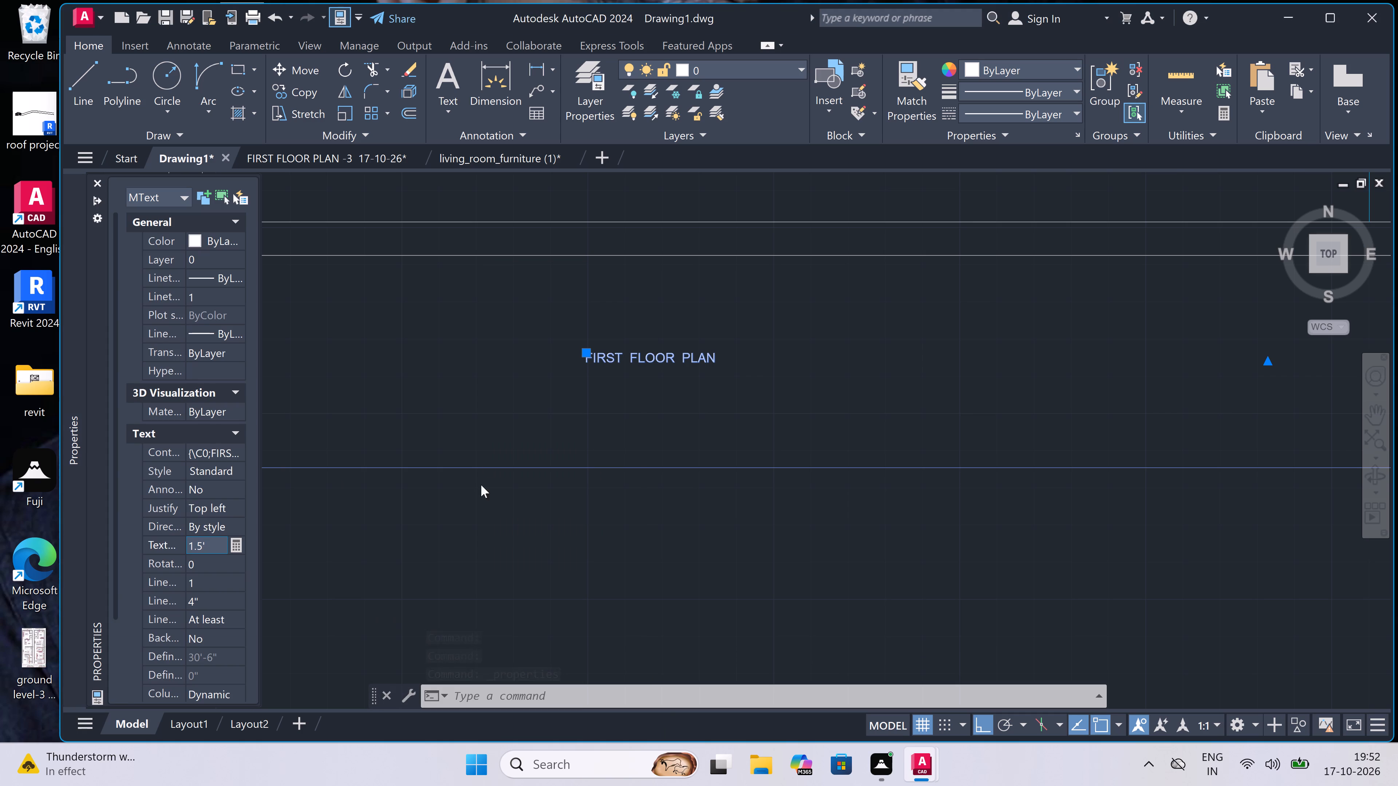
{"action": "left_click", "coordinate": [521, 358]}
{"action": "scroll", "coordinate": [514, 367], "scroll_direction": "down", "scroll_amount": 4}
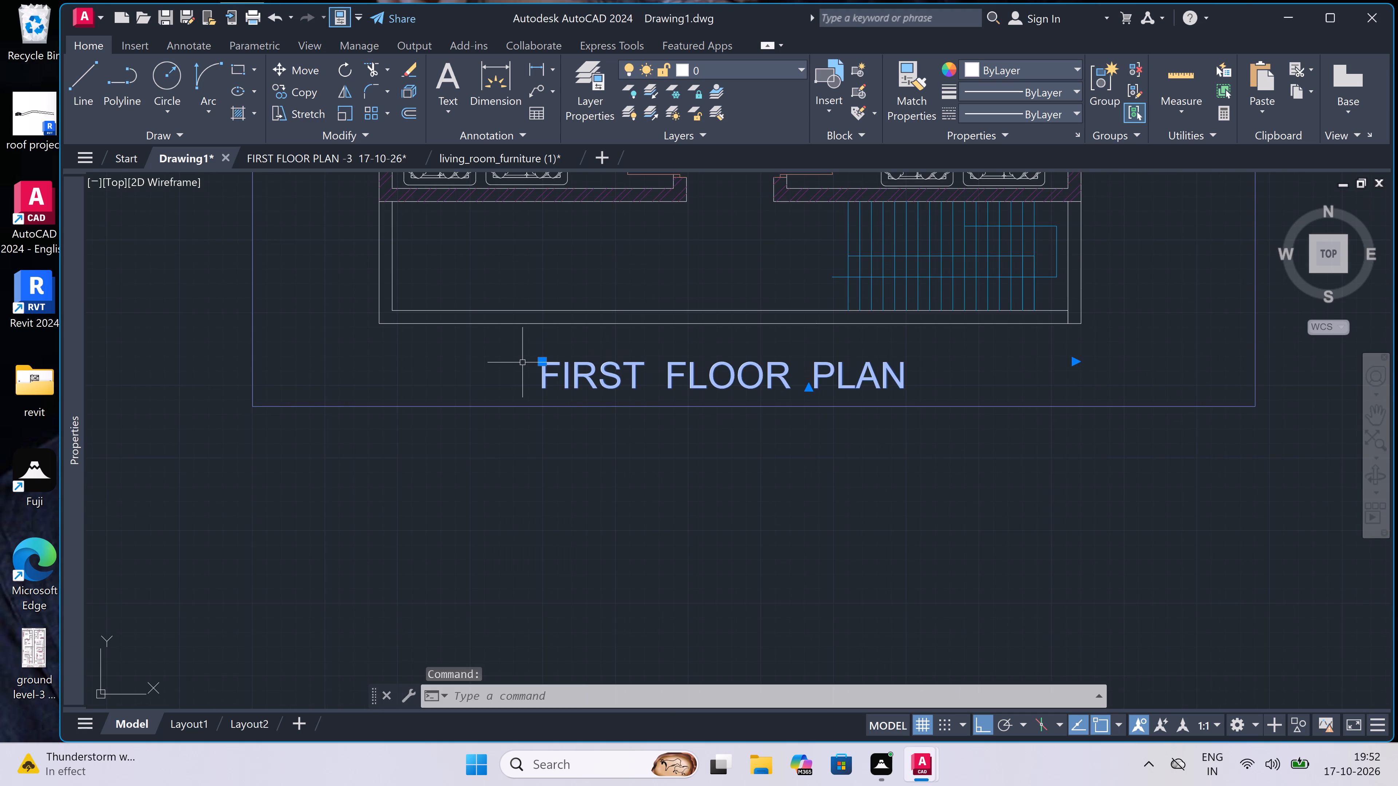
{"action": "key", "text": "Escape"}
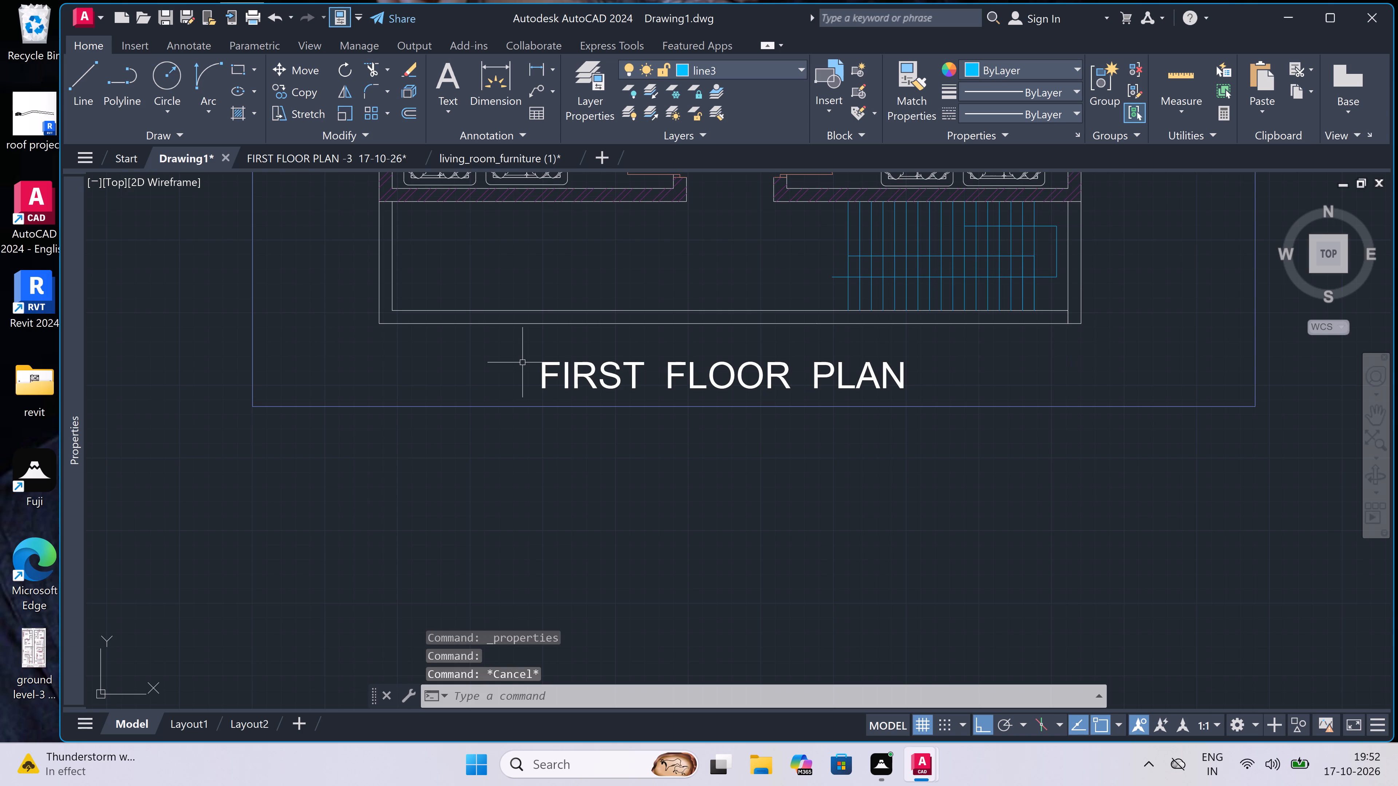
Delete the Layer1 border rectangle that surrounds the floor plan.
{"action": "left_click", "coordinate": [435, 402]}
{"action": "double_click", "coordinate": [398, 432]}
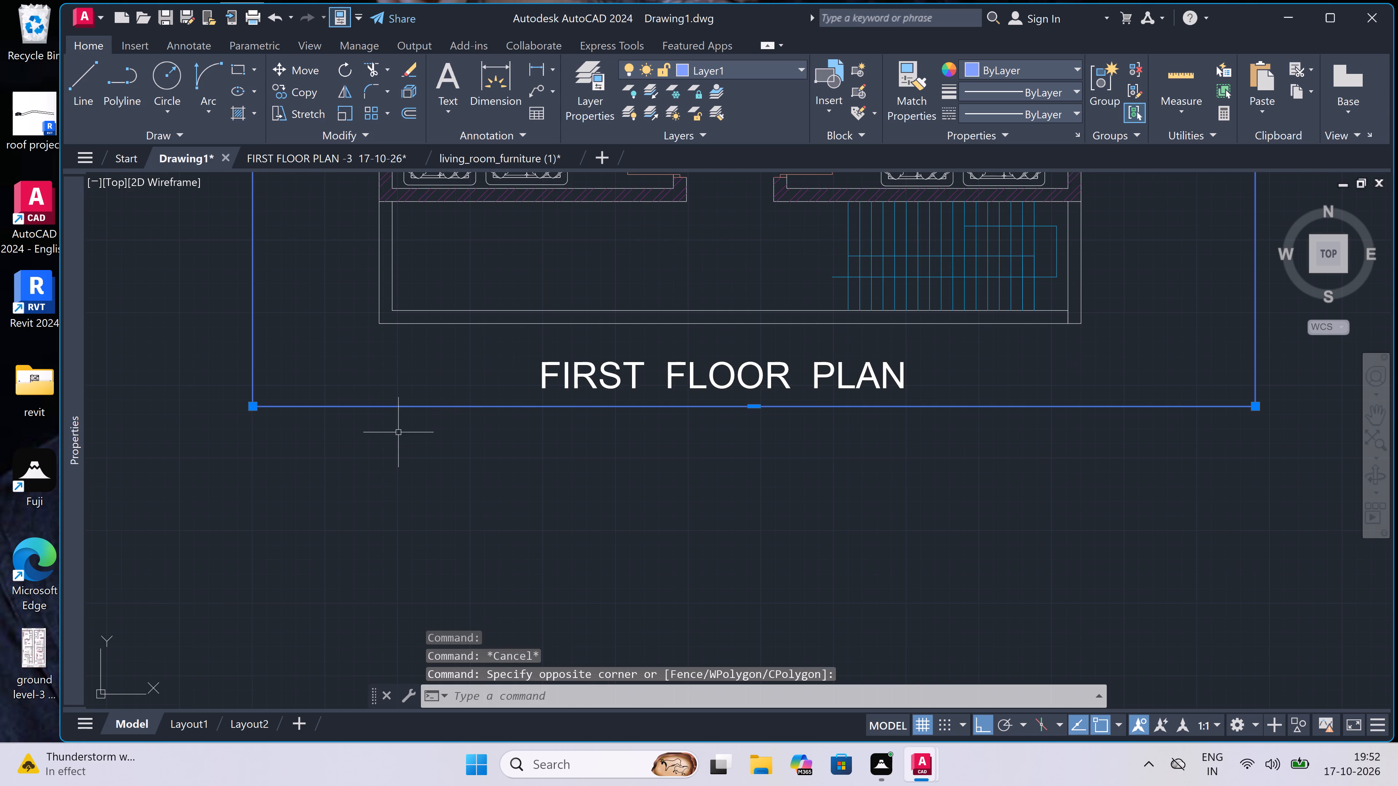
{"action": "key", "text": "Delete"}
{"action": "scroll", "coordinate": [398, 432], "scroll_direction": "down", "scroll_amount": 3}
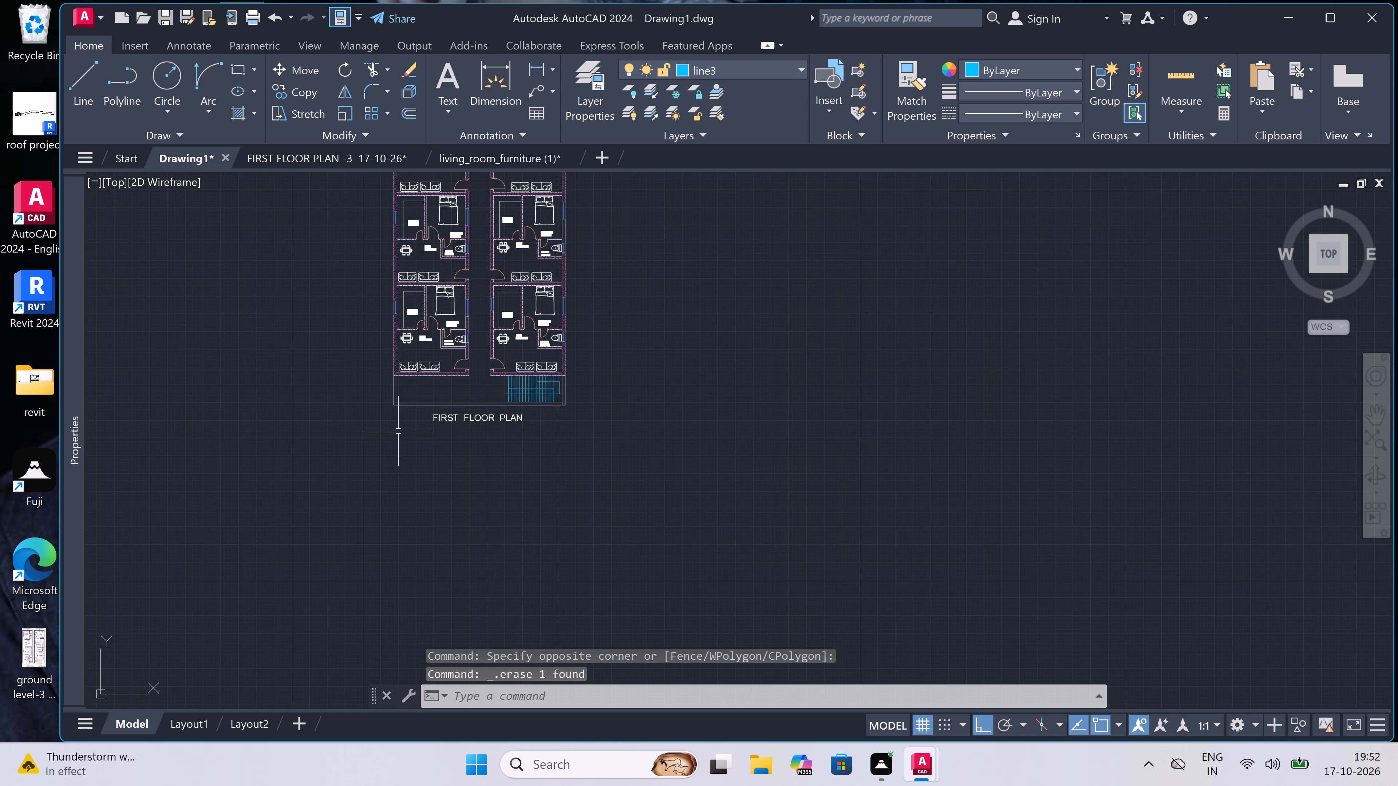
{"action": "scroll", "coordinate": [398, 431], "scroll_direction": "up", "scroll_amount": 1}
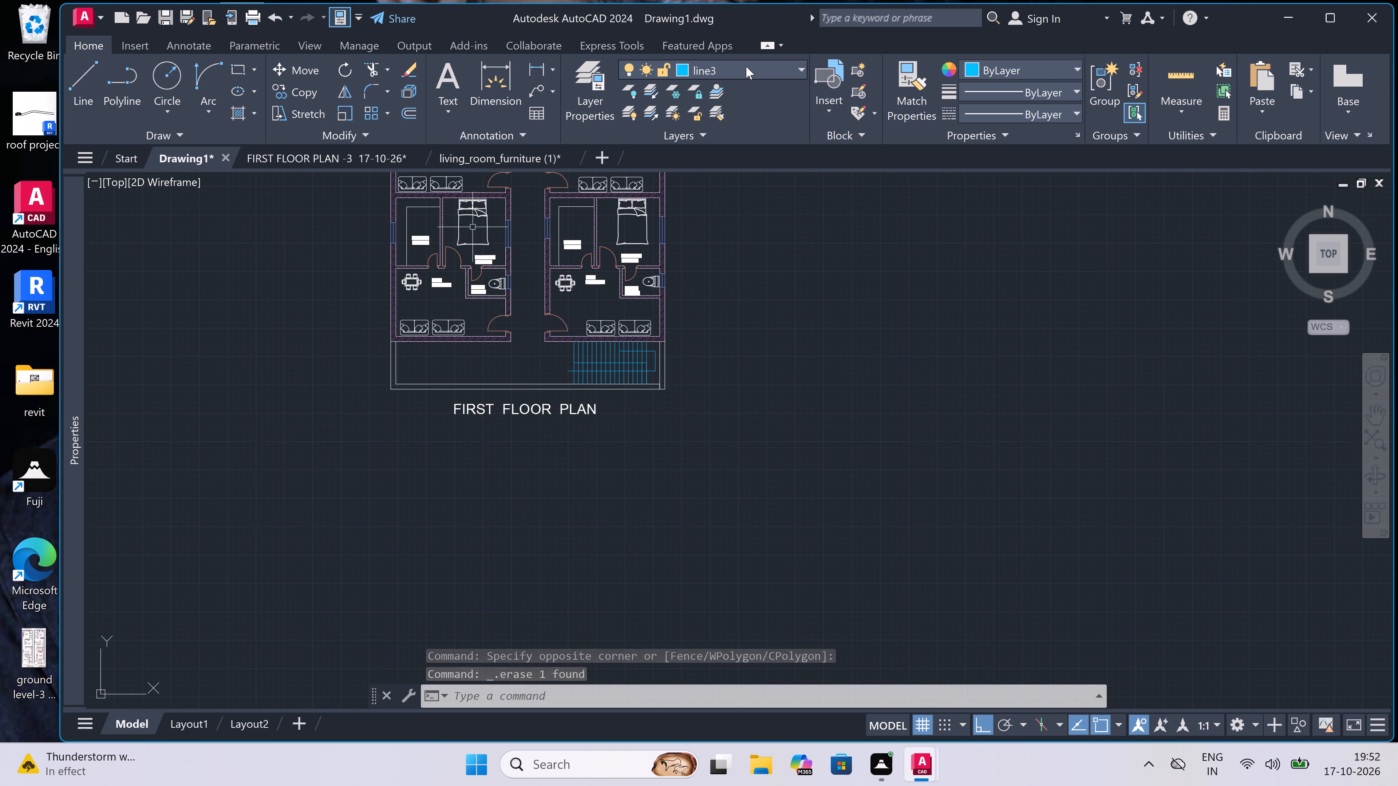
Make layer 0 the current layer.
{"action": "left_click", "coordinate": [746, 66]}
{"action": "left_click", "coordinate": [724, 89]}
Regenerate the drawing display.
{"action": "scroll", "coordinate": [399, 482], "scroll_direction": "down", "scroll_amount": 3}
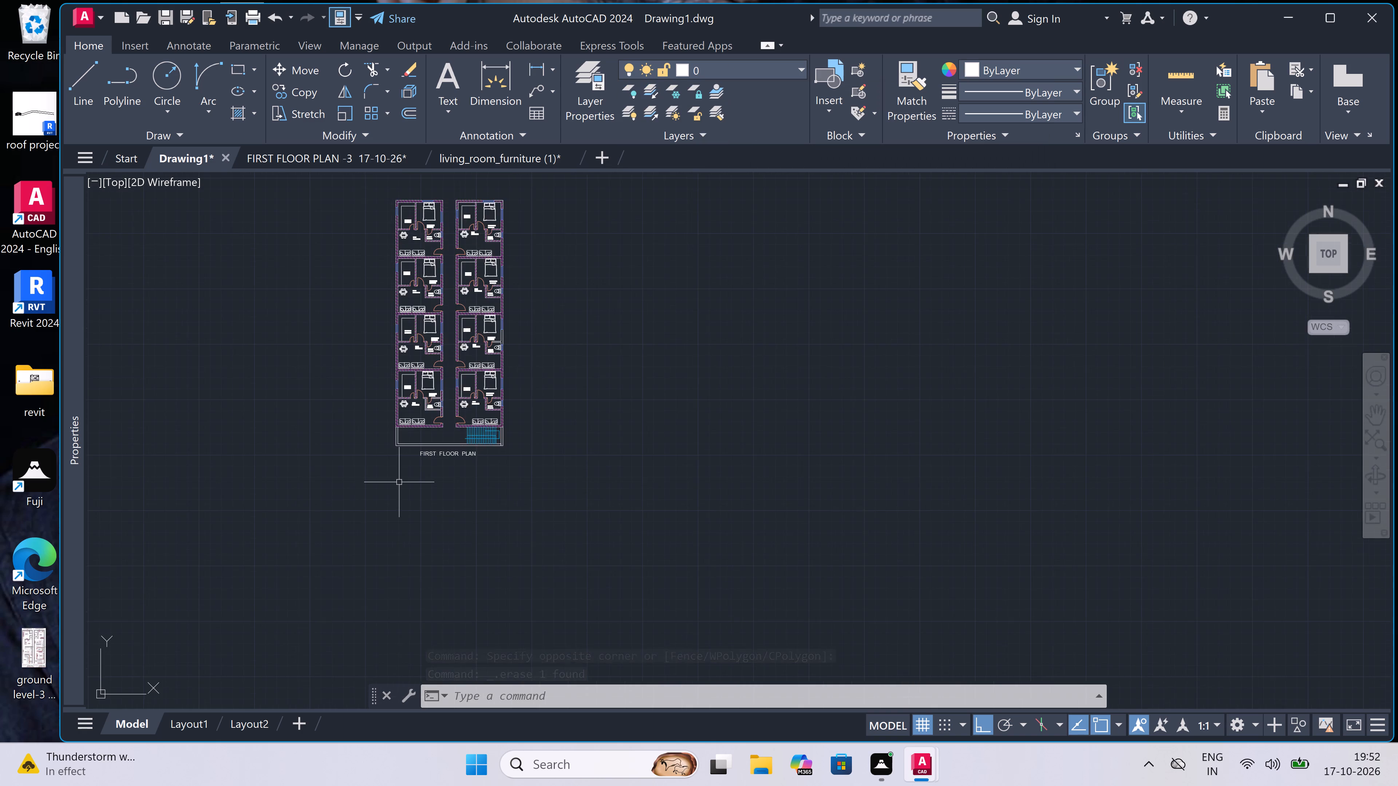
{"action": "scroll", "coordinate": [400, 481], "scroll_direction": "up", "scroll_amount": 1}
{"action": "scroll", "coordinate": [400, 481], "scroll_direction": "down", "scroll_amount": 1}
{"action": "type", "text": "RE"}
{"action": "key", "text": "space"}
{"action": "key", "text": "Escape"}
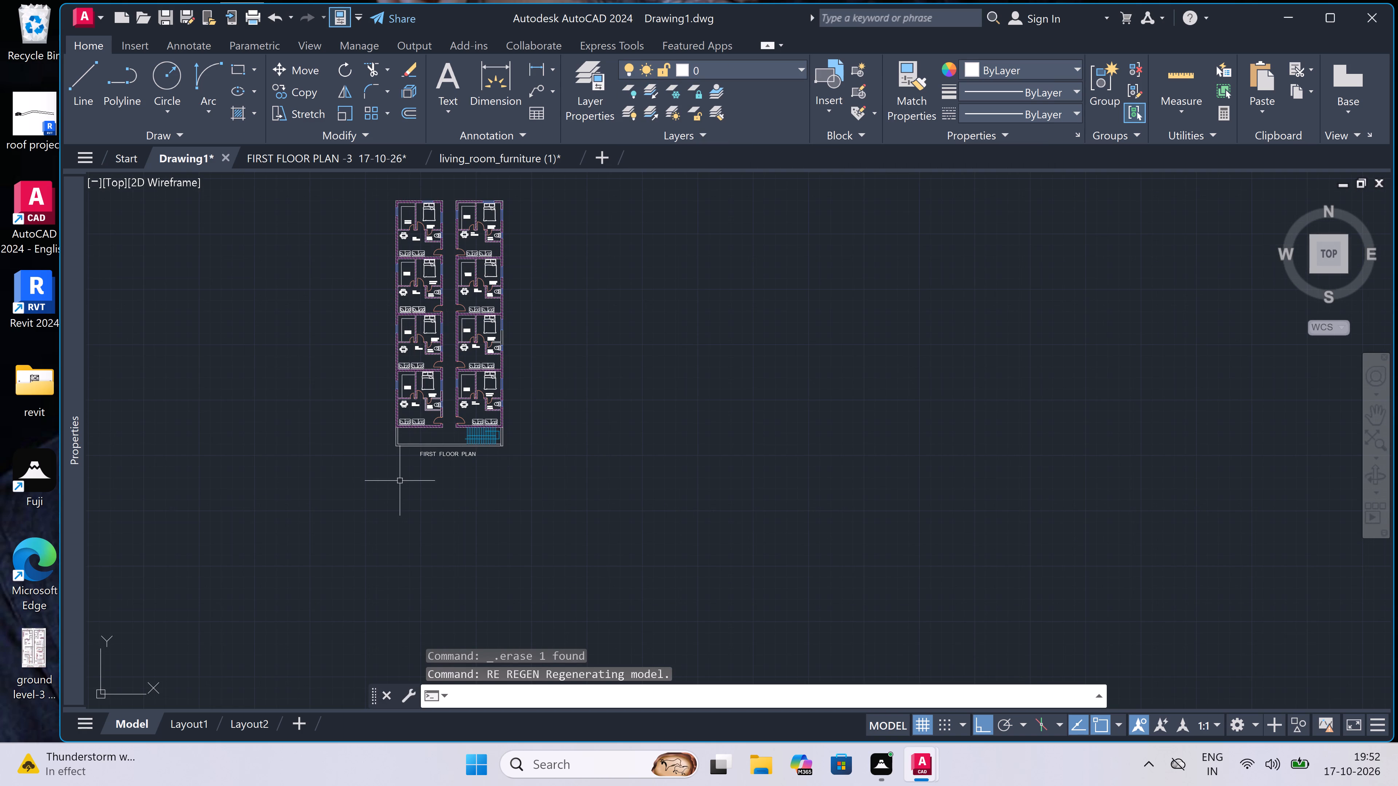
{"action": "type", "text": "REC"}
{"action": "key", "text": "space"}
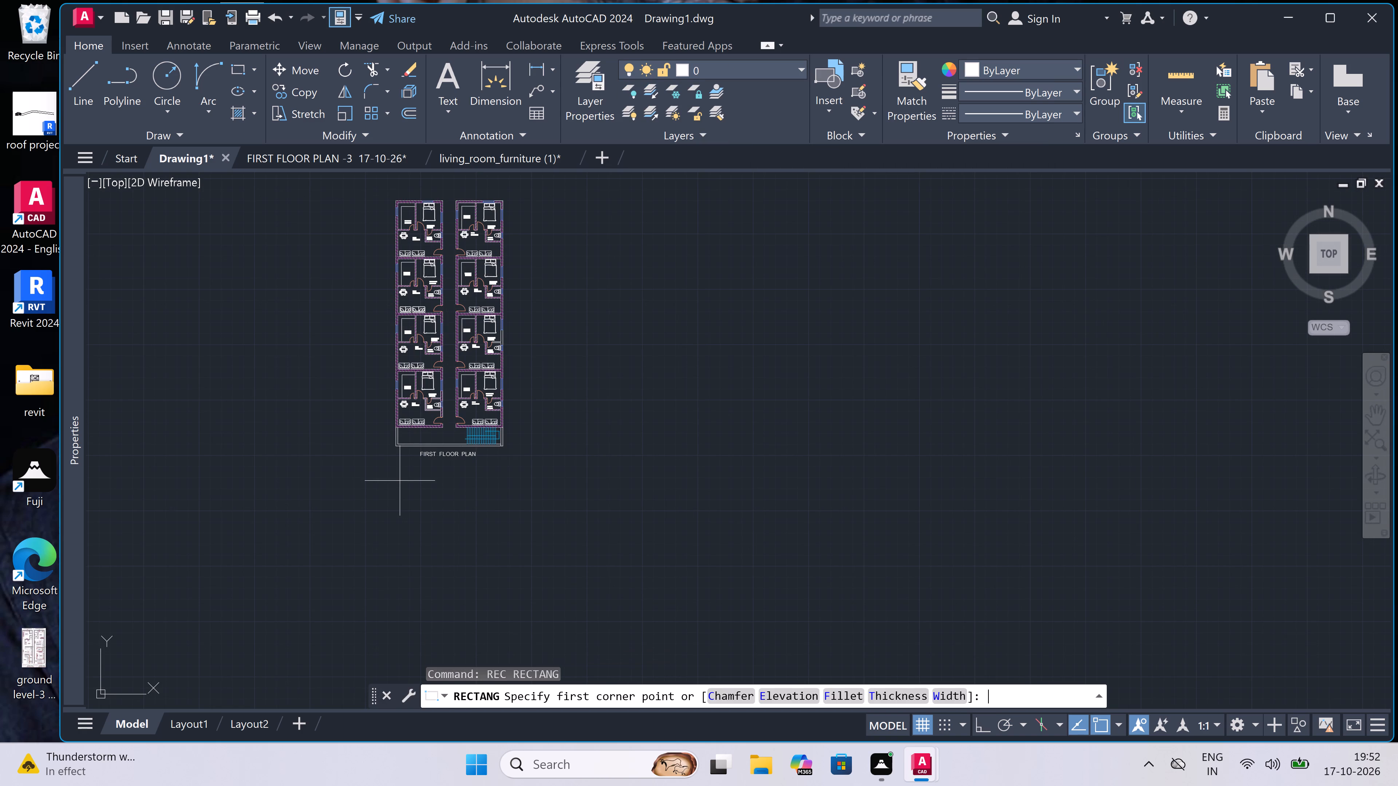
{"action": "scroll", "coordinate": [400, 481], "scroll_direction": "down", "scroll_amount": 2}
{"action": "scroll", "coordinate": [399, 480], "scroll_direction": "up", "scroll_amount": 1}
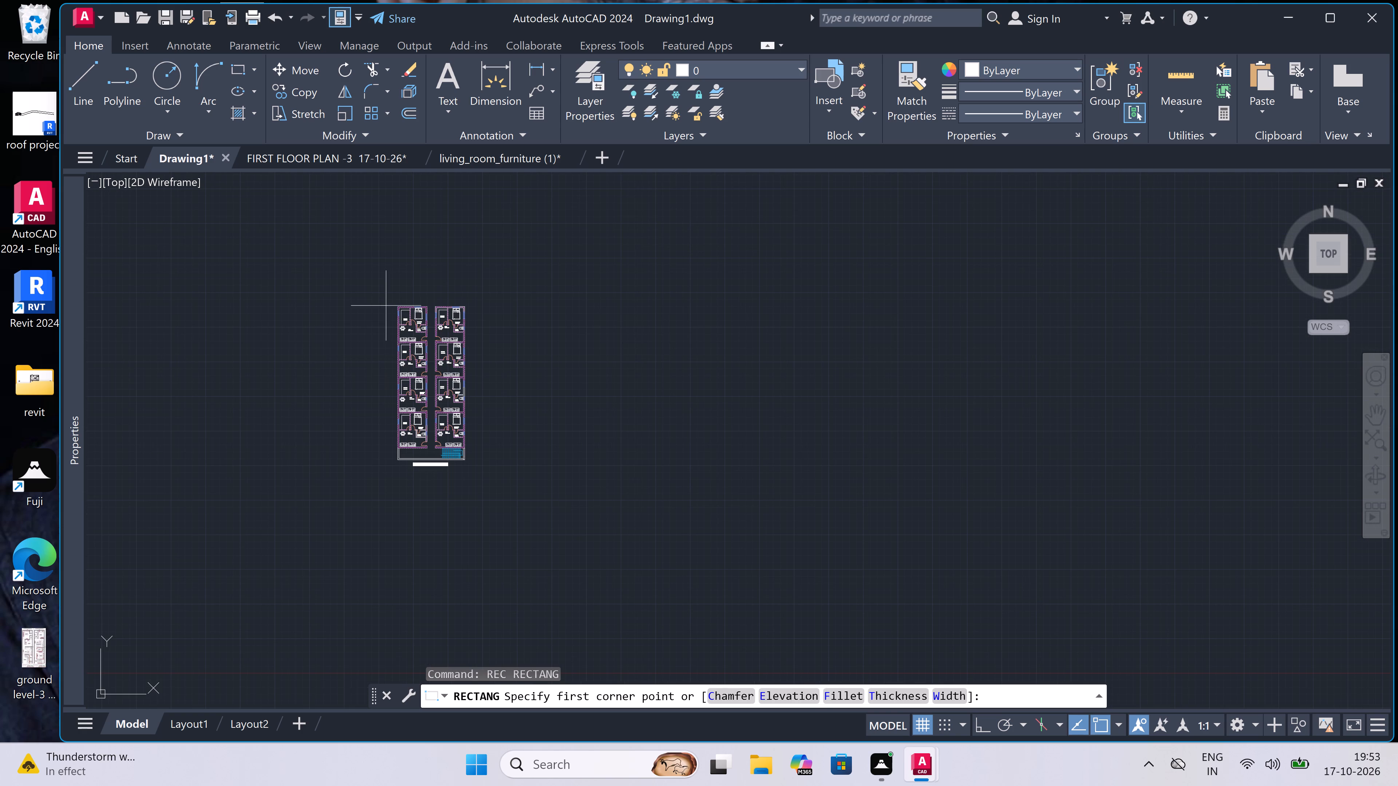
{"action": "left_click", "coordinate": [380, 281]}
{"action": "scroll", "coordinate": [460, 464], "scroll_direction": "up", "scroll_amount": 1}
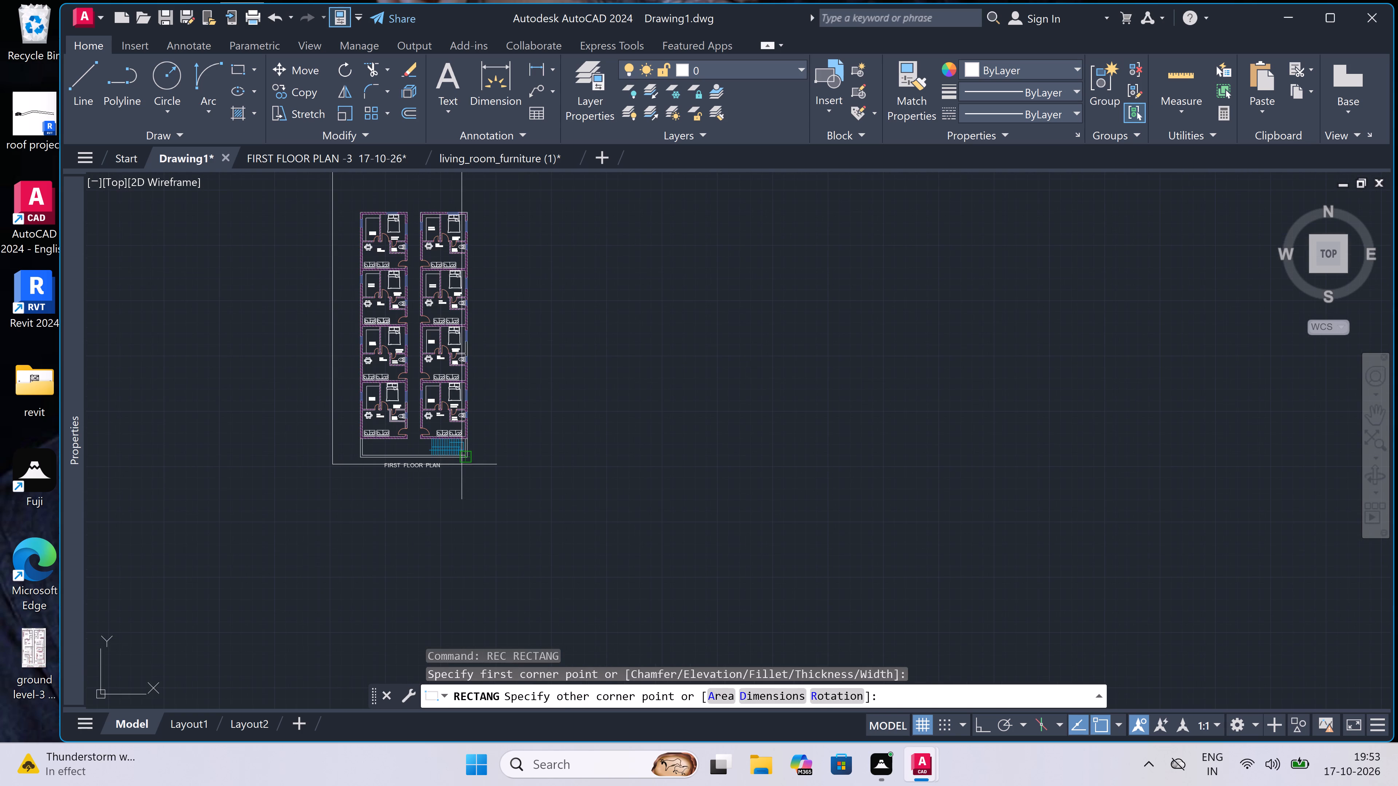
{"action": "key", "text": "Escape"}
Draw a border rectangle on layer 0 around the whole floor plan and its title, leaving a margin on every side.
{"action": "key", "text": "space"}
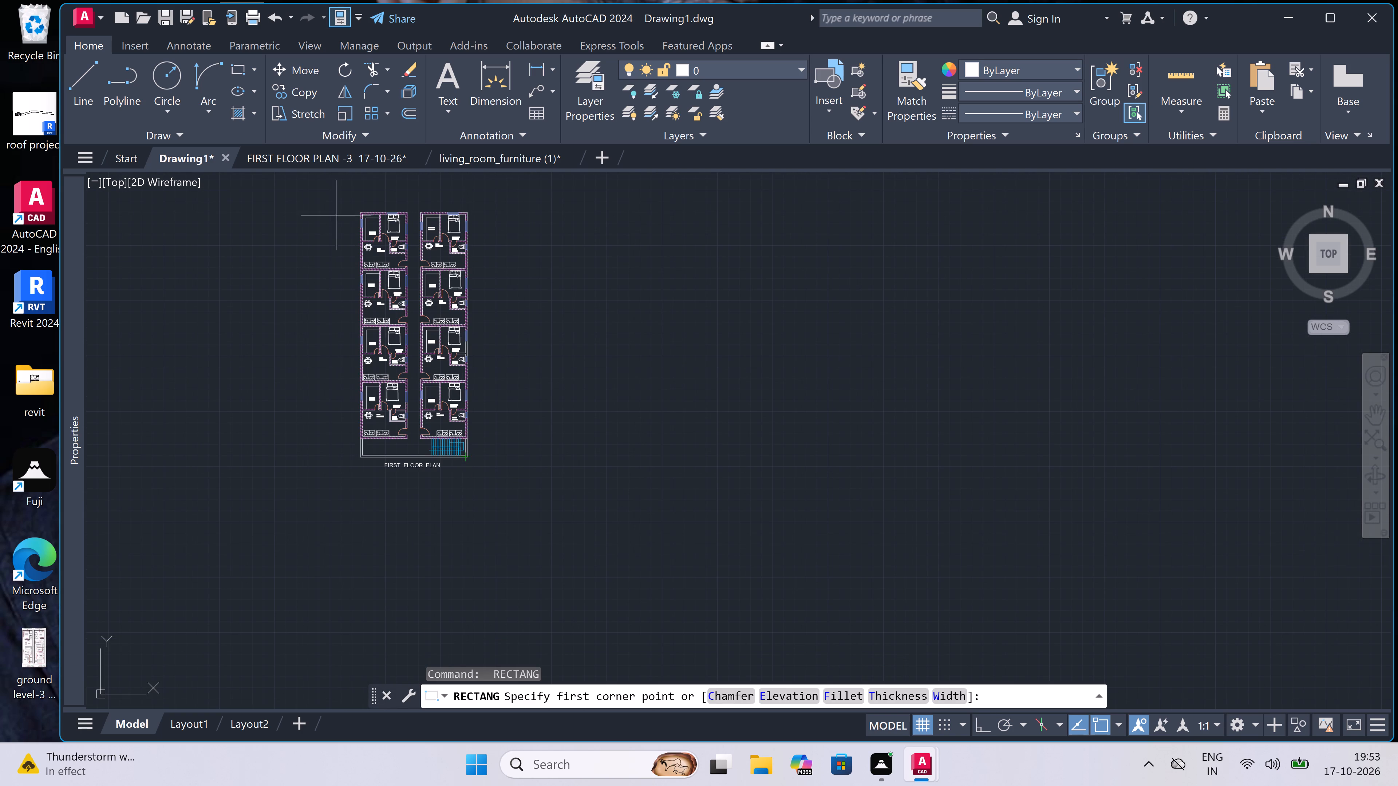
{"action": "left_click", "coordinate": [341, 193]}
{"action": "left_click", "coordinate": [489, 485]}
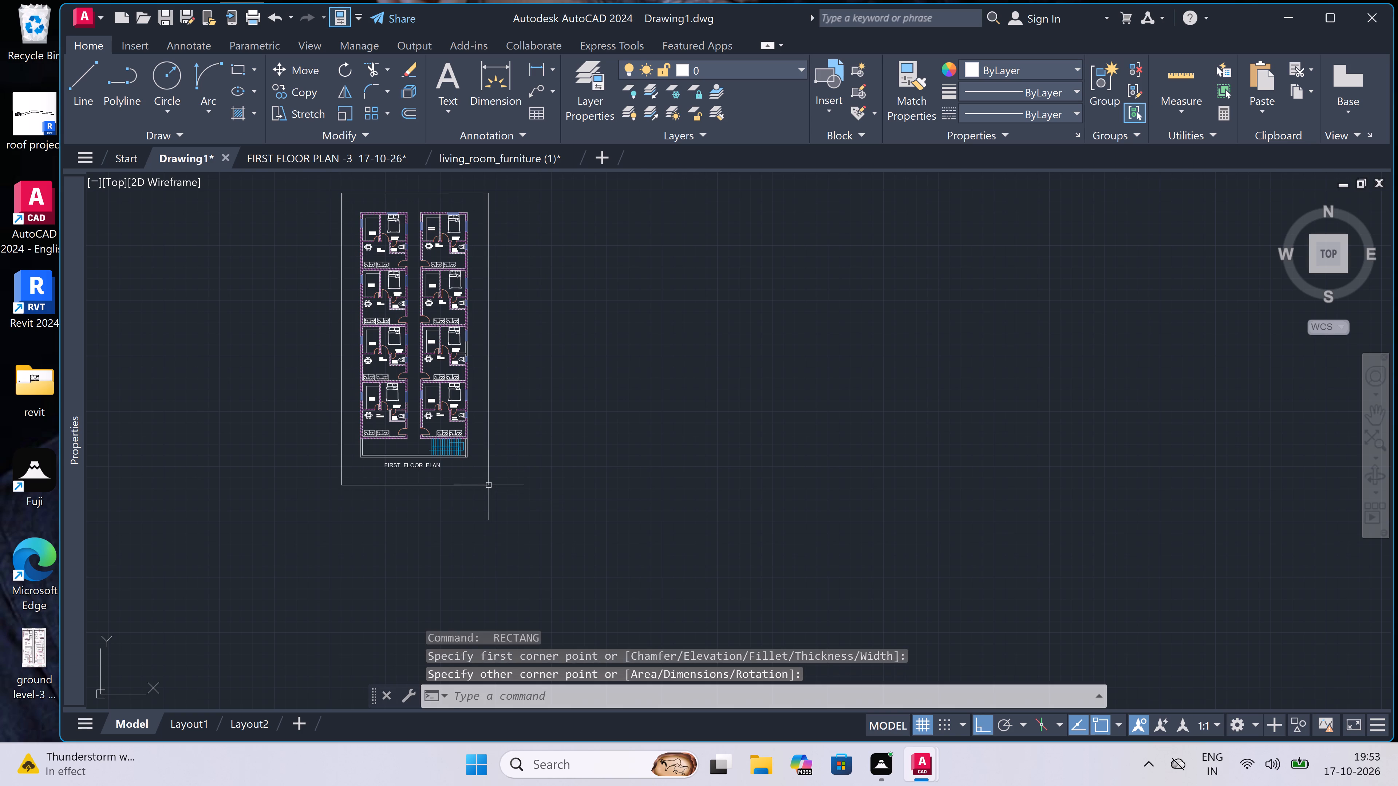
Set up a plot of the model with the DWG To PDF.pc3 plotter and ISO A4 (297.00 x 210.00 MM) paper.
{"action": "key", "text": "ctrl+p"}
{"action": "key", "text": "Escape"}
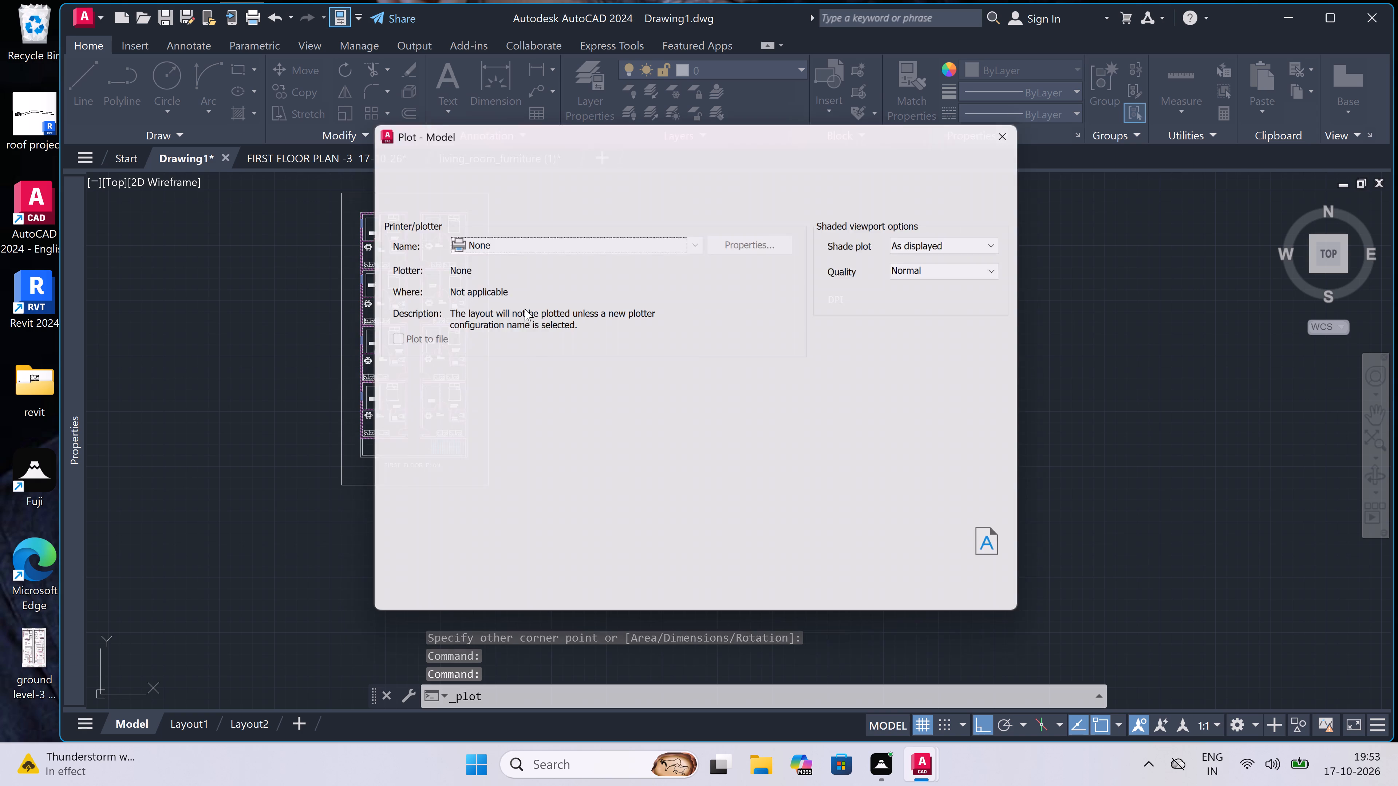
{"action": "left_click", "coordinate": [522, 237]}
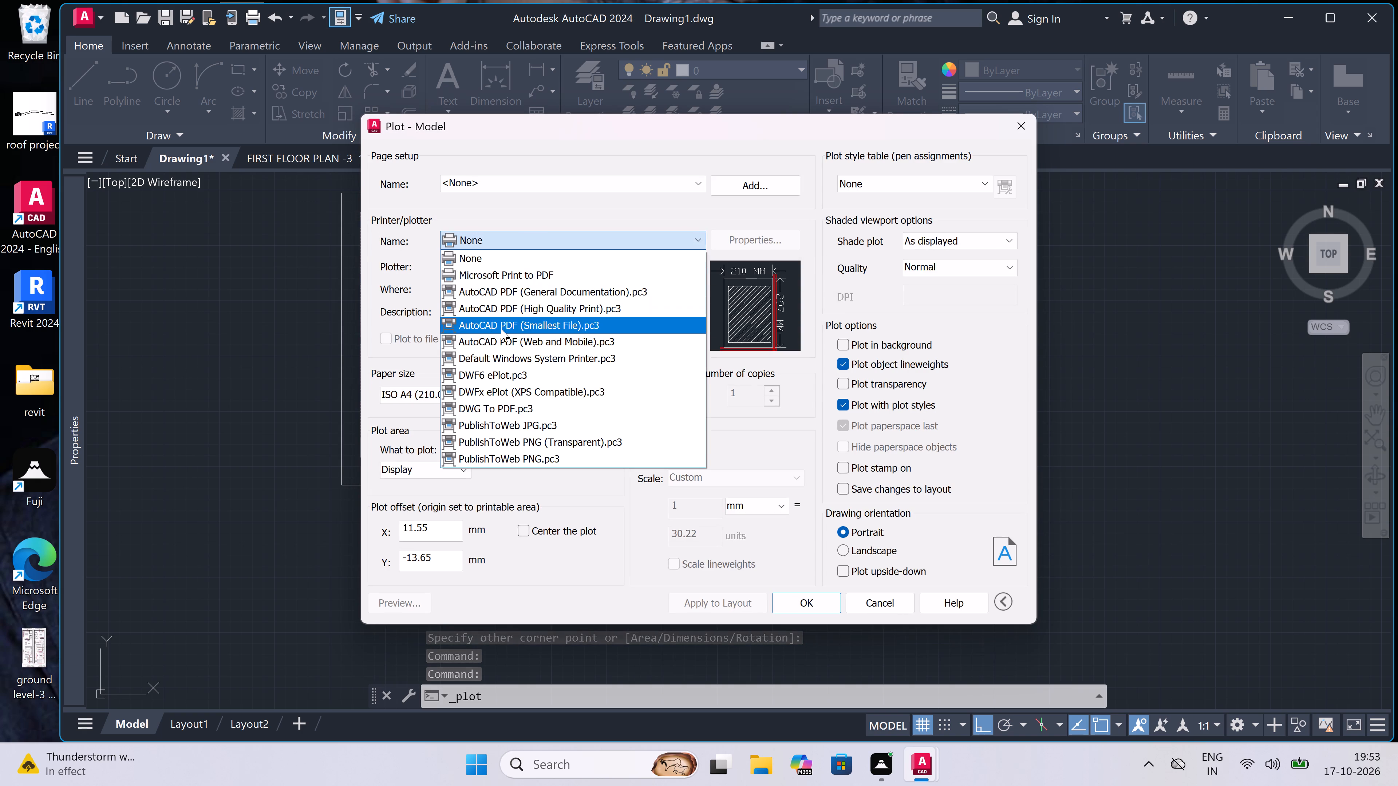
{"action": "left_click", "coordinate": [502, 407]}
{"action": "left_click", "coordinate": [512, 400]}
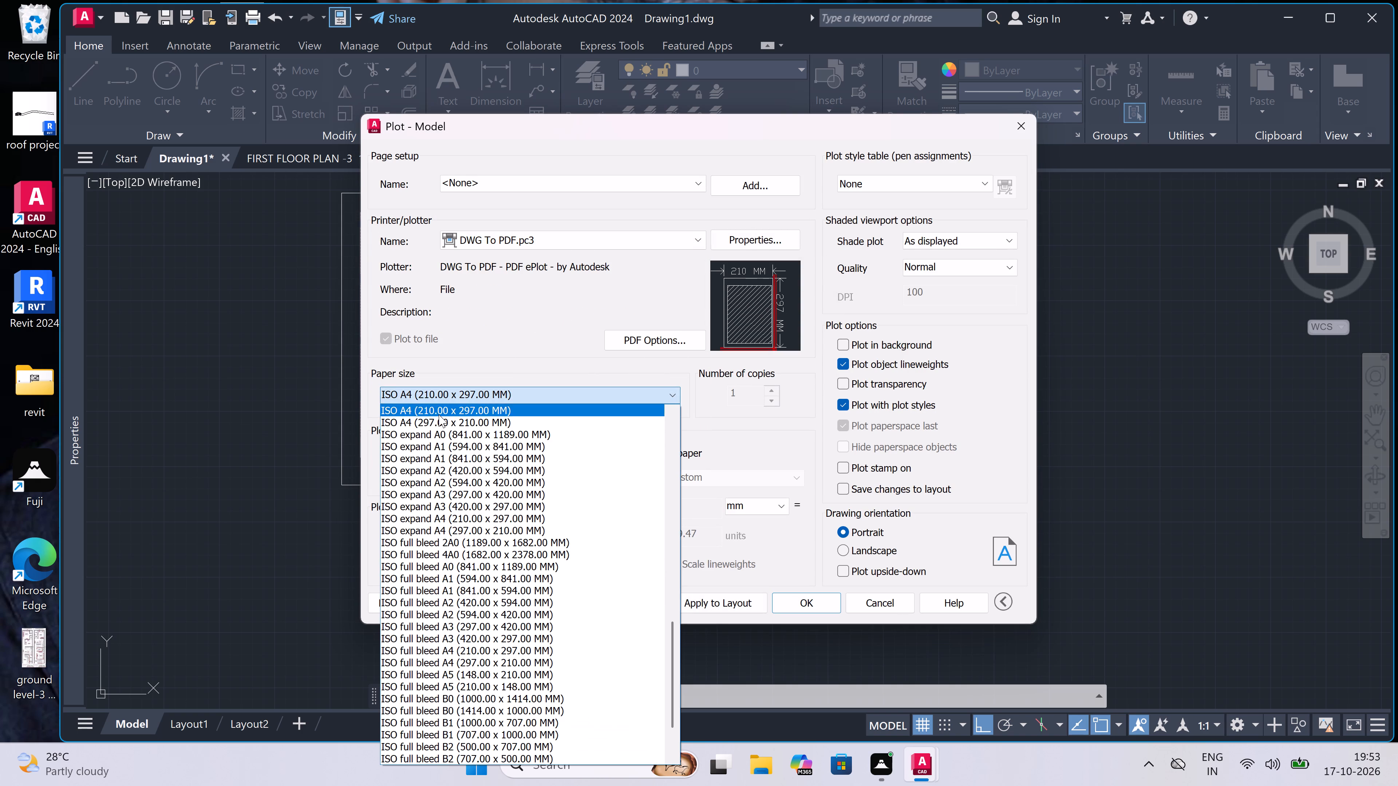
{"action": "left_click", "coordinate": [438, 424]}
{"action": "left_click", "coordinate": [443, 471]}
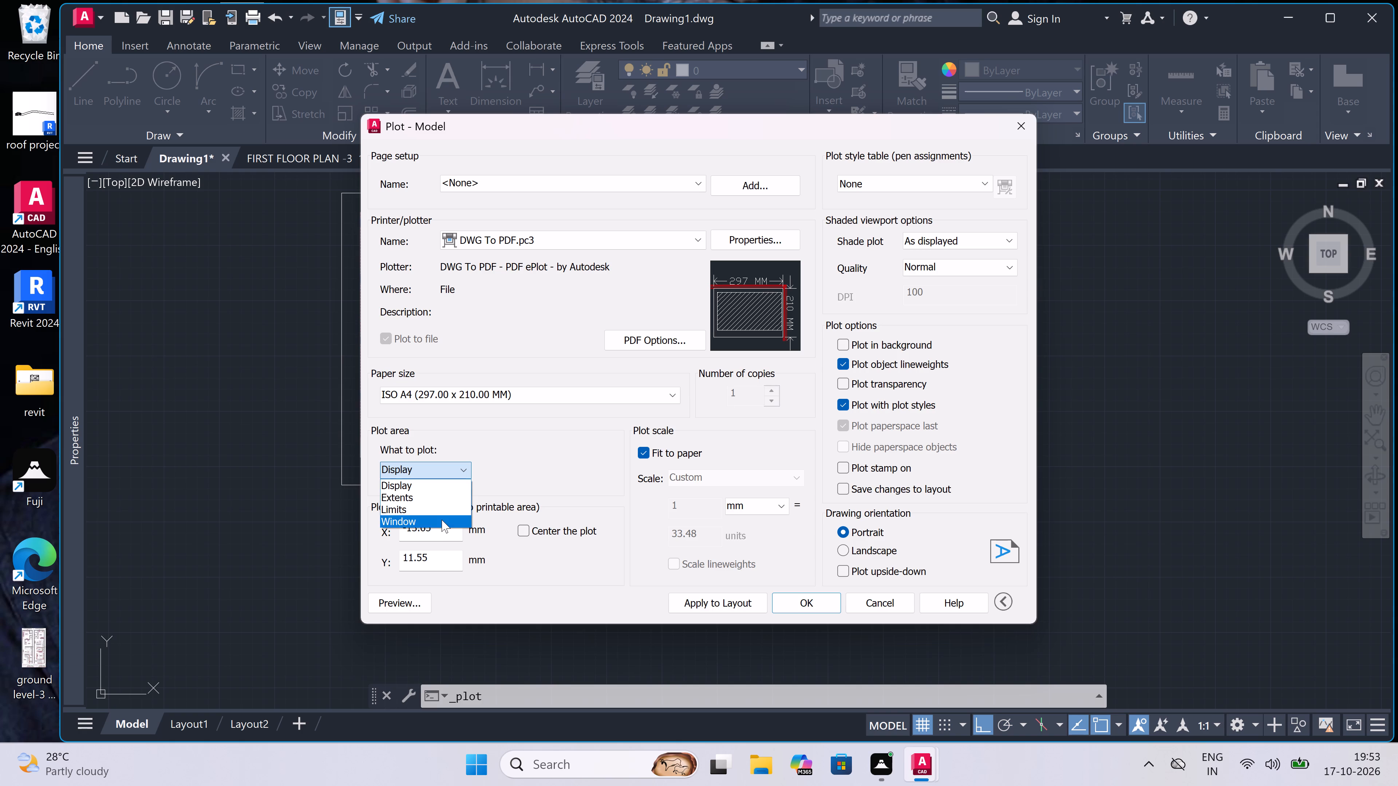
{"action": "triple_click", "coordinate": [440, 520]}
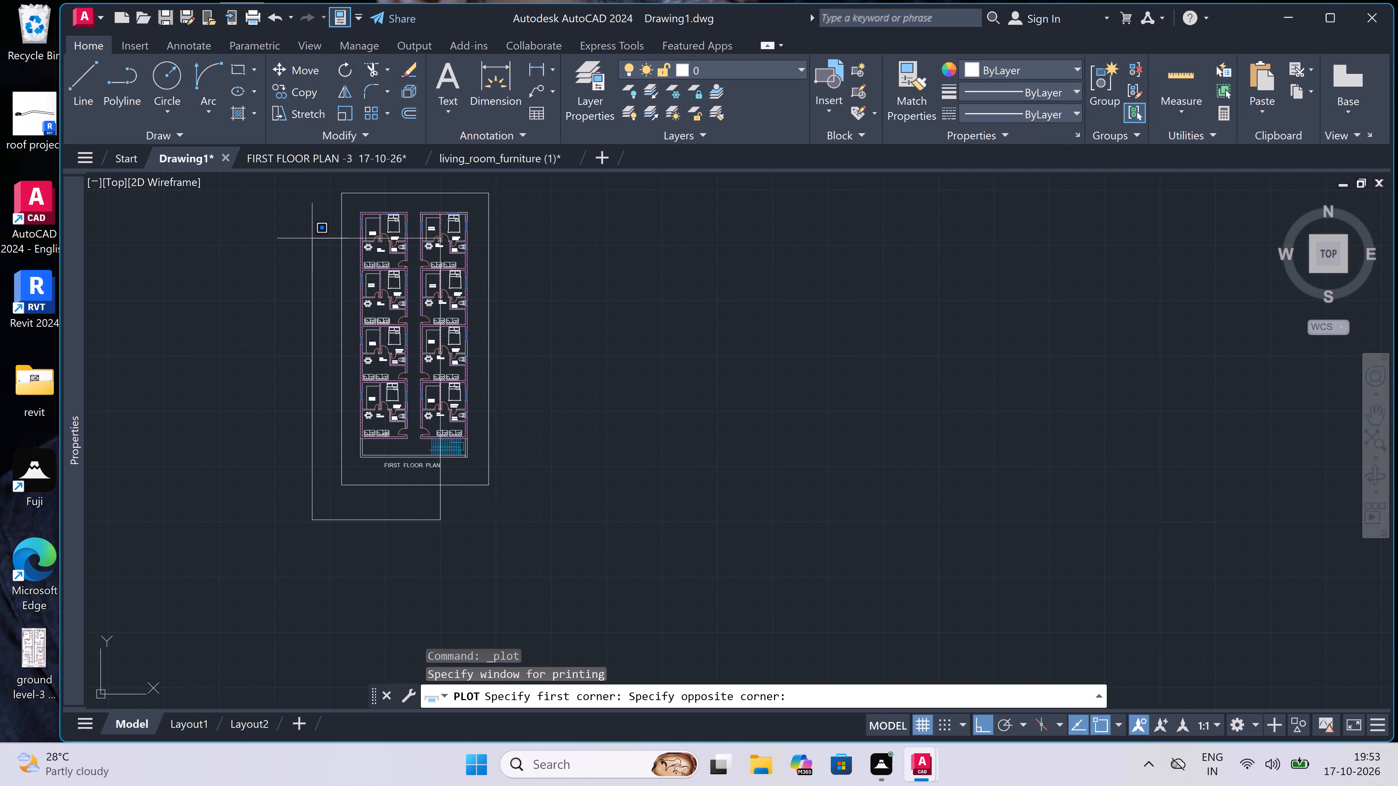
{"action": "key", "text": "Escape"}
Set the plot area to a window spanning the border rectangle's opposite corners and centre the plot.
{"action": "left_click", "coordinate": [433, 472]}
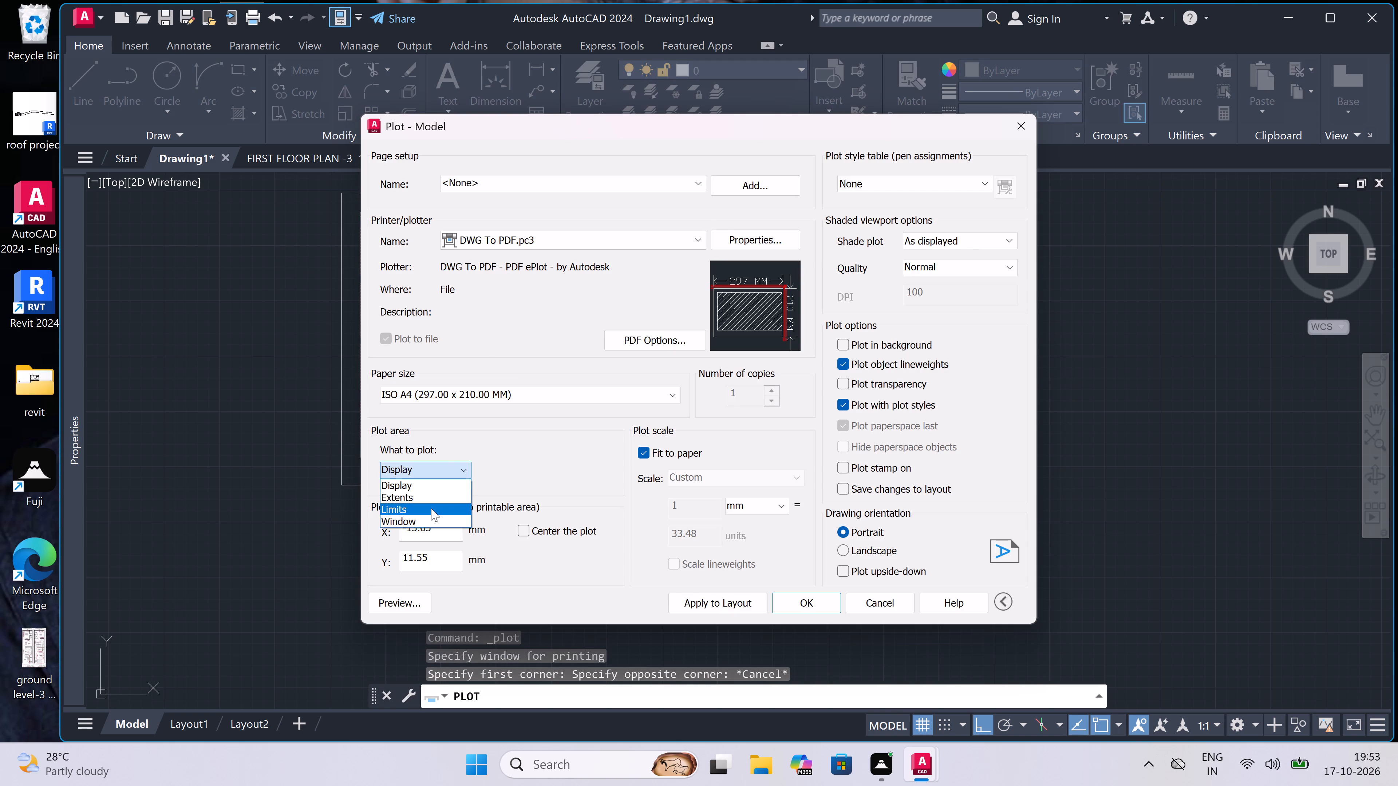
{"action": "left_click", "coordinate": [428, 520]}
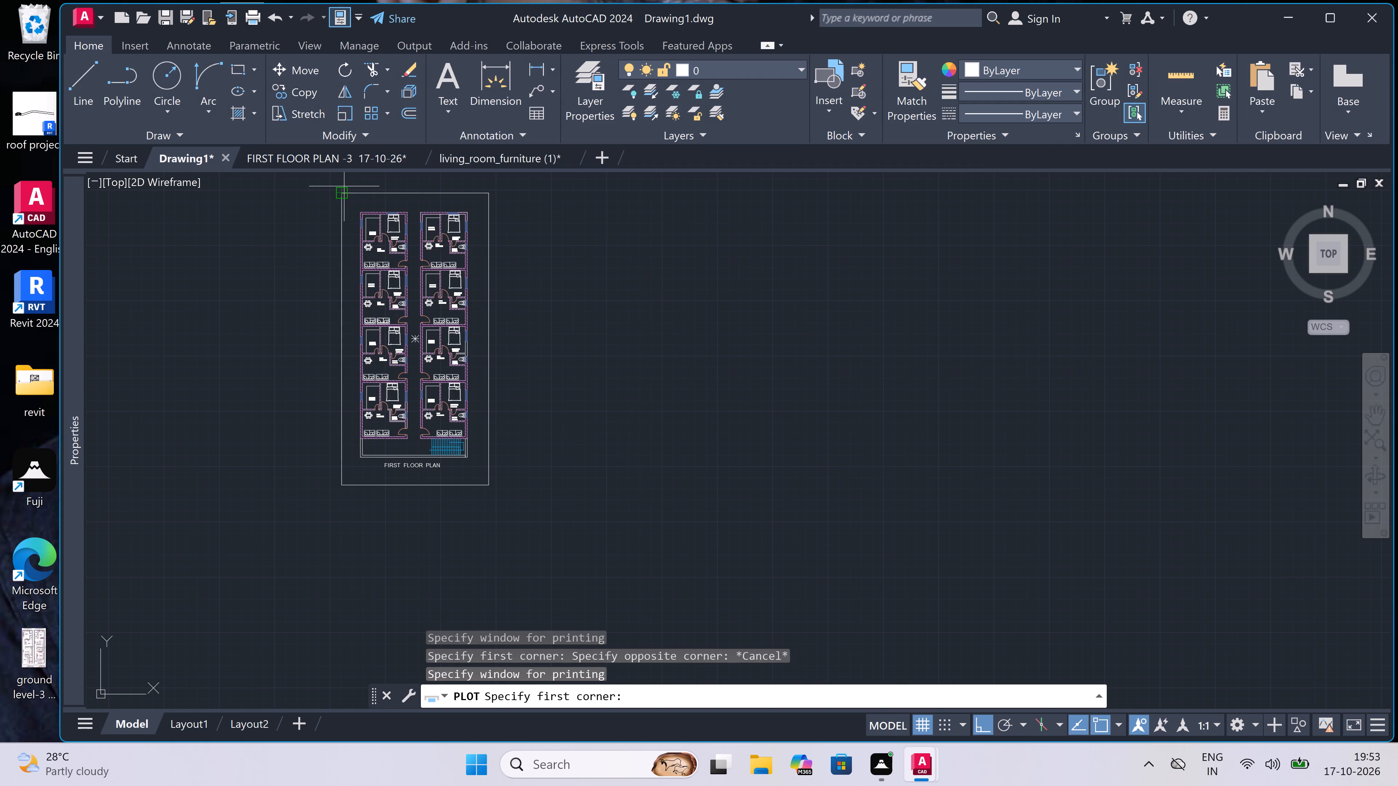
{"action": "left_click", "coordinate": [338, 195]}
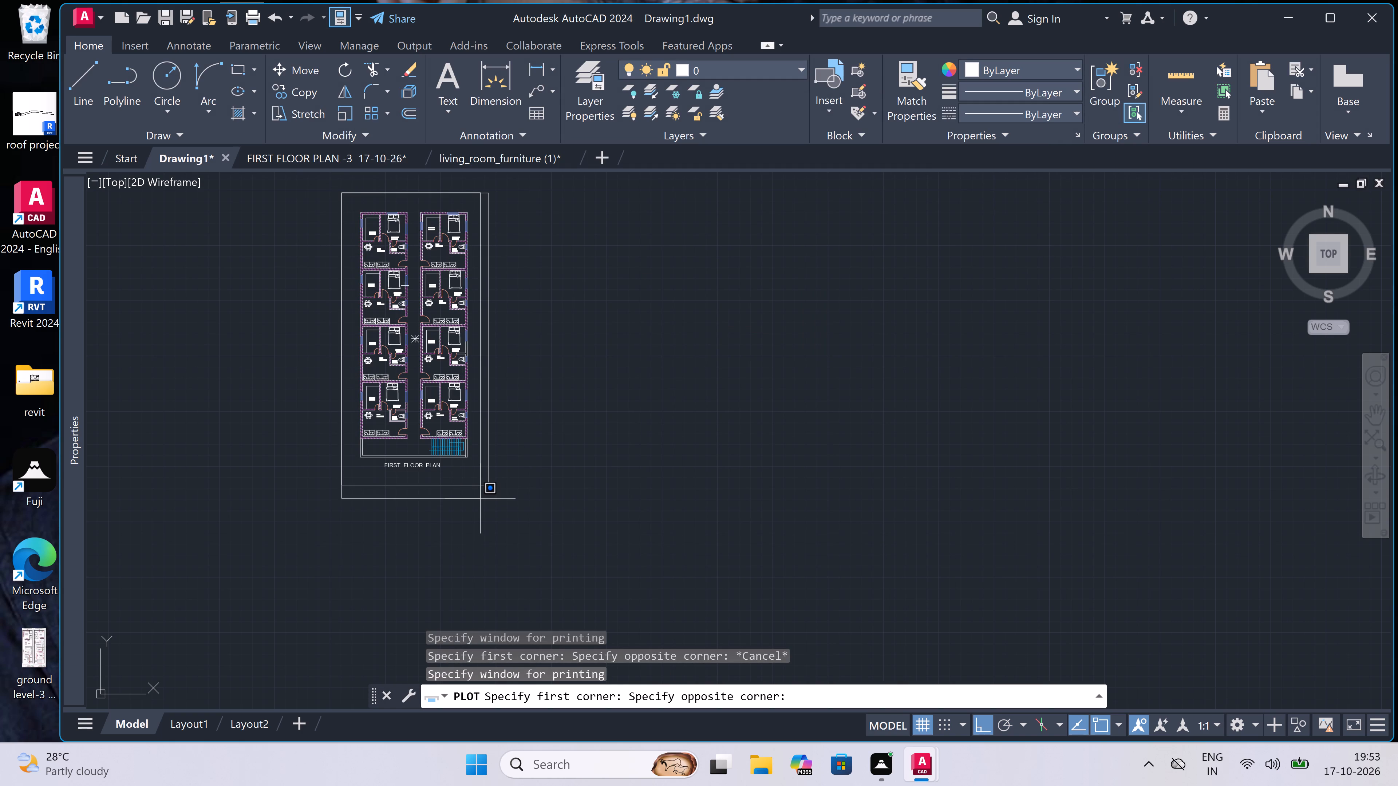
{"action": "left_click", "coordinate": [485, 492]}
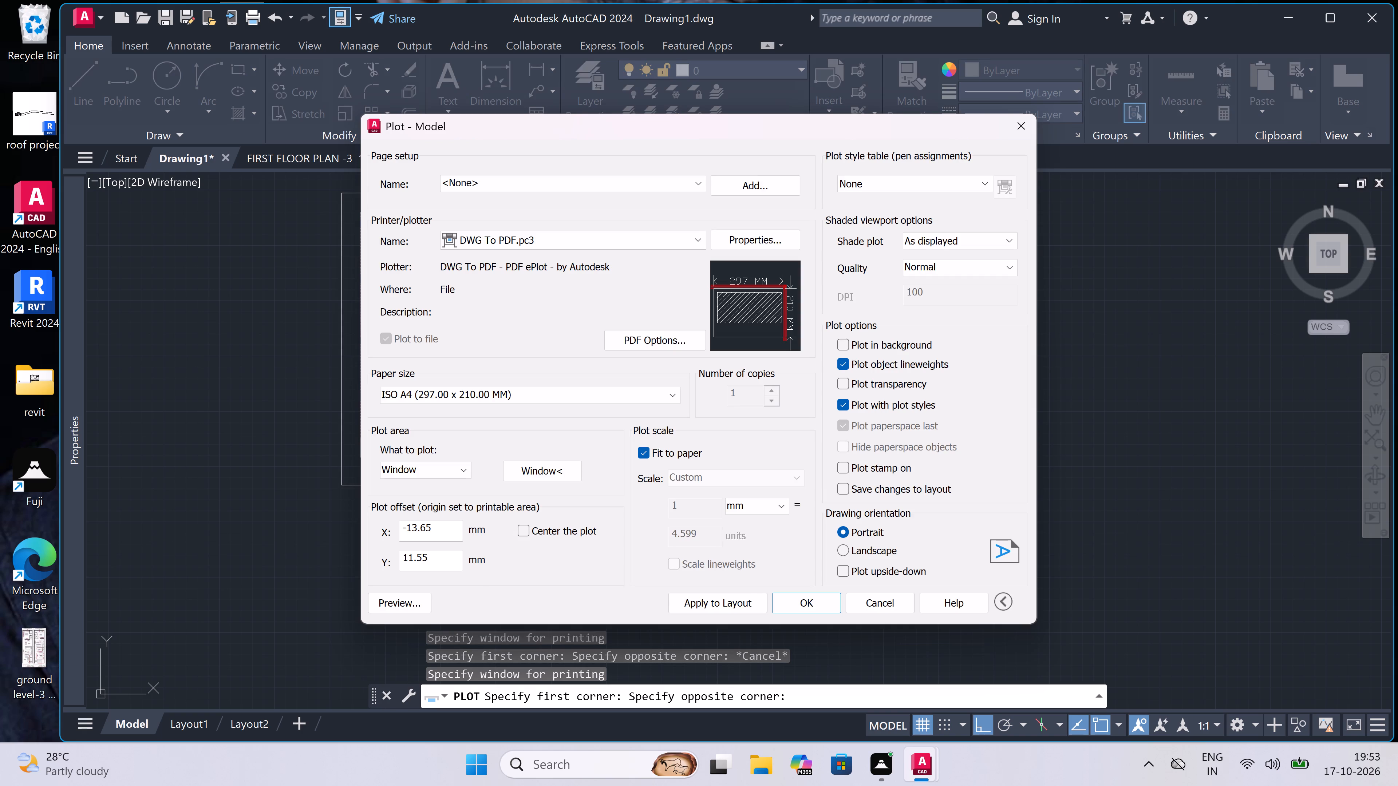
{"action": "left_click", "coordinate": [520, 529]}
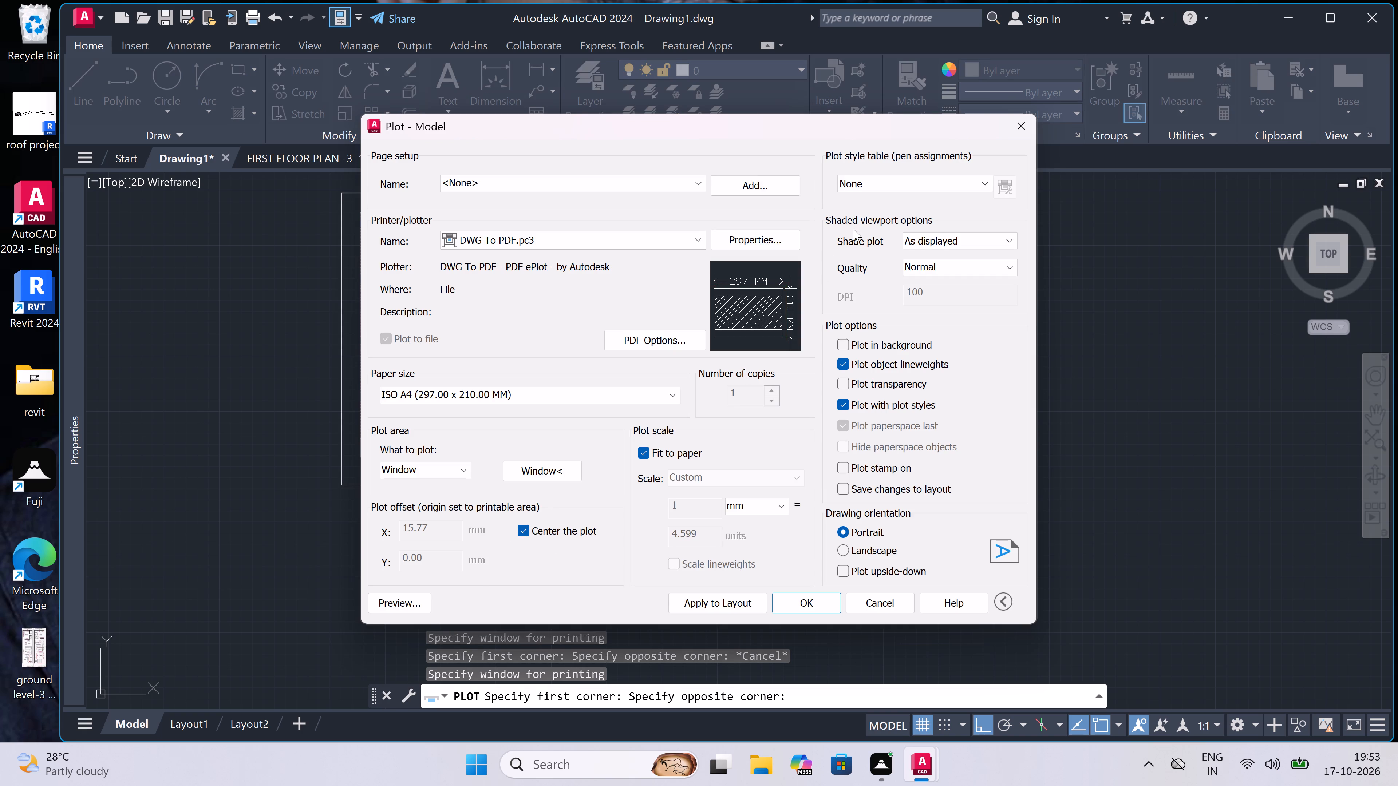
Assign the acad.ctb plot style table to all layouts and apply the plot settings to the layout.
{"action": "left_click", "coordinate": [865, 189]}
{"action": "left_click", "coordinate": [870, 216]}
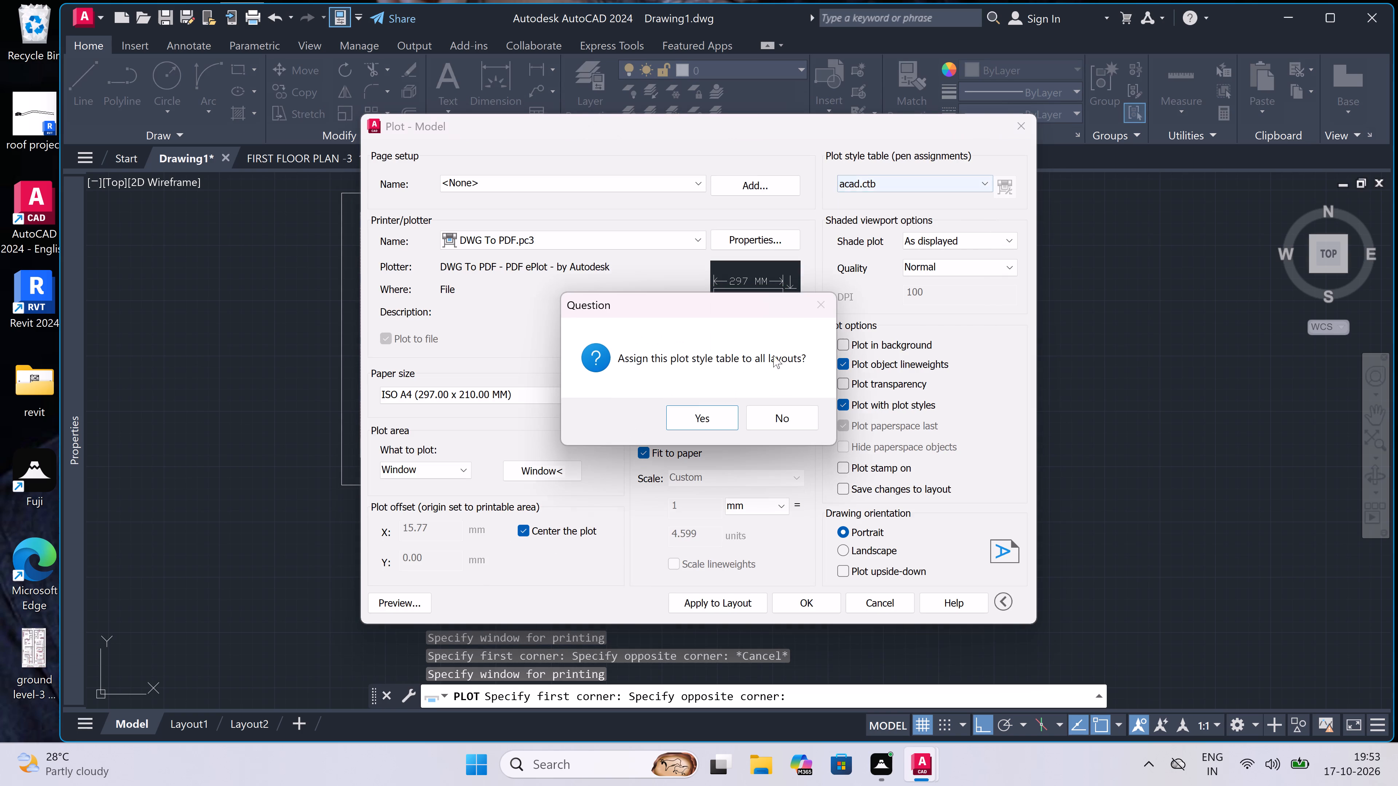
{"action": "left_click", "coordinate": [703, 419]}
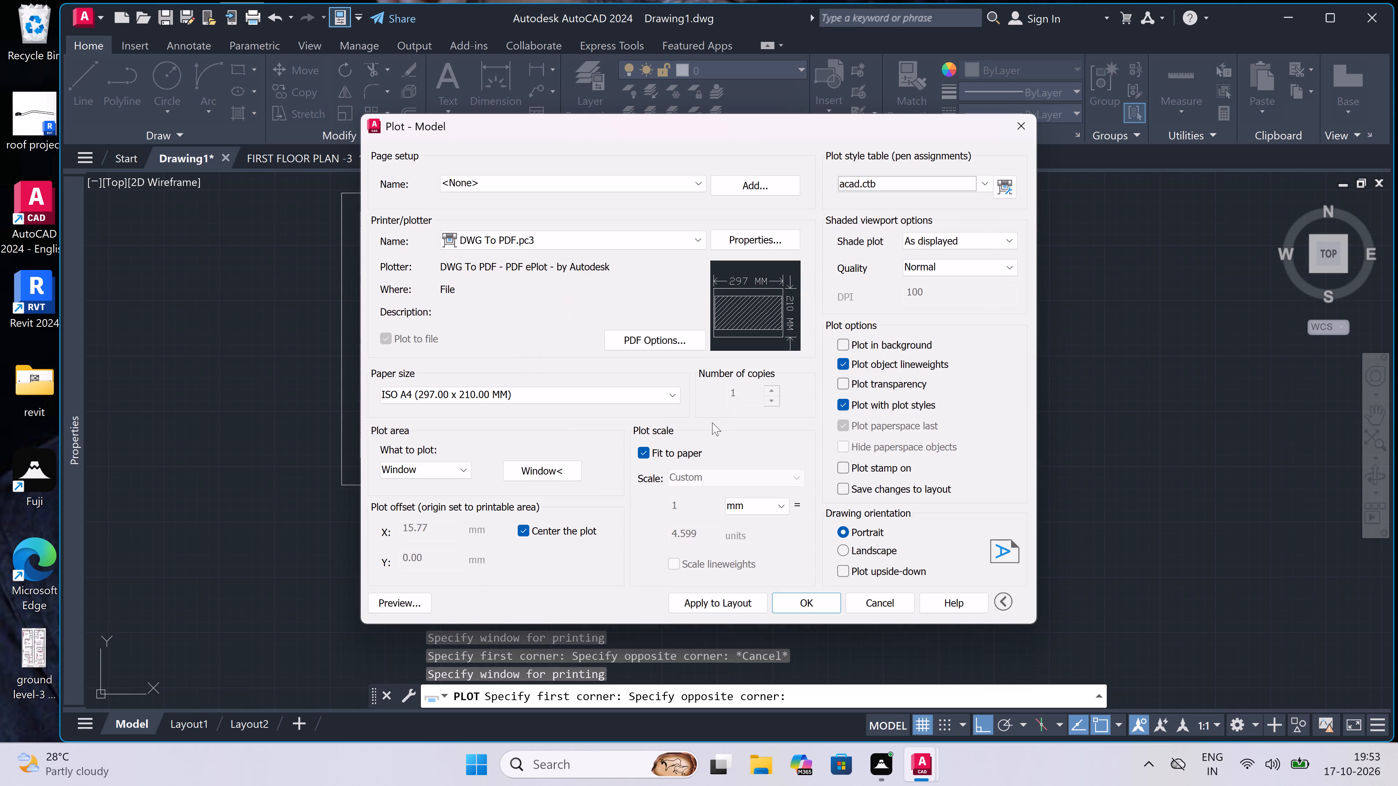
{"action": "double_click", "coordinate": [708, 604]}
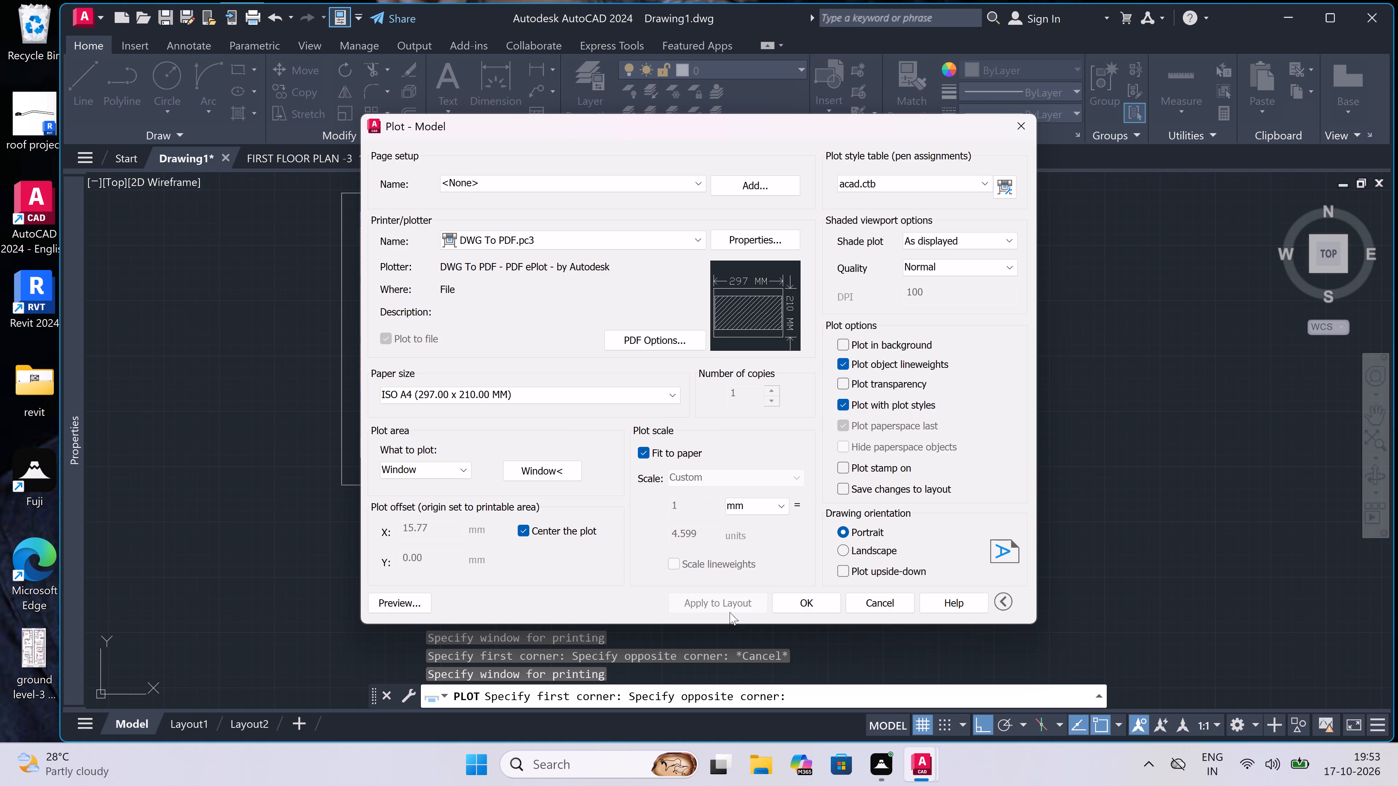
Plot the floor plan to a PDF named FIRST FLOOR PLAN -4 17-10-26 in Documents, and close the opened PDF.
{"action": "double_click", "coordinate": [795, 602]}
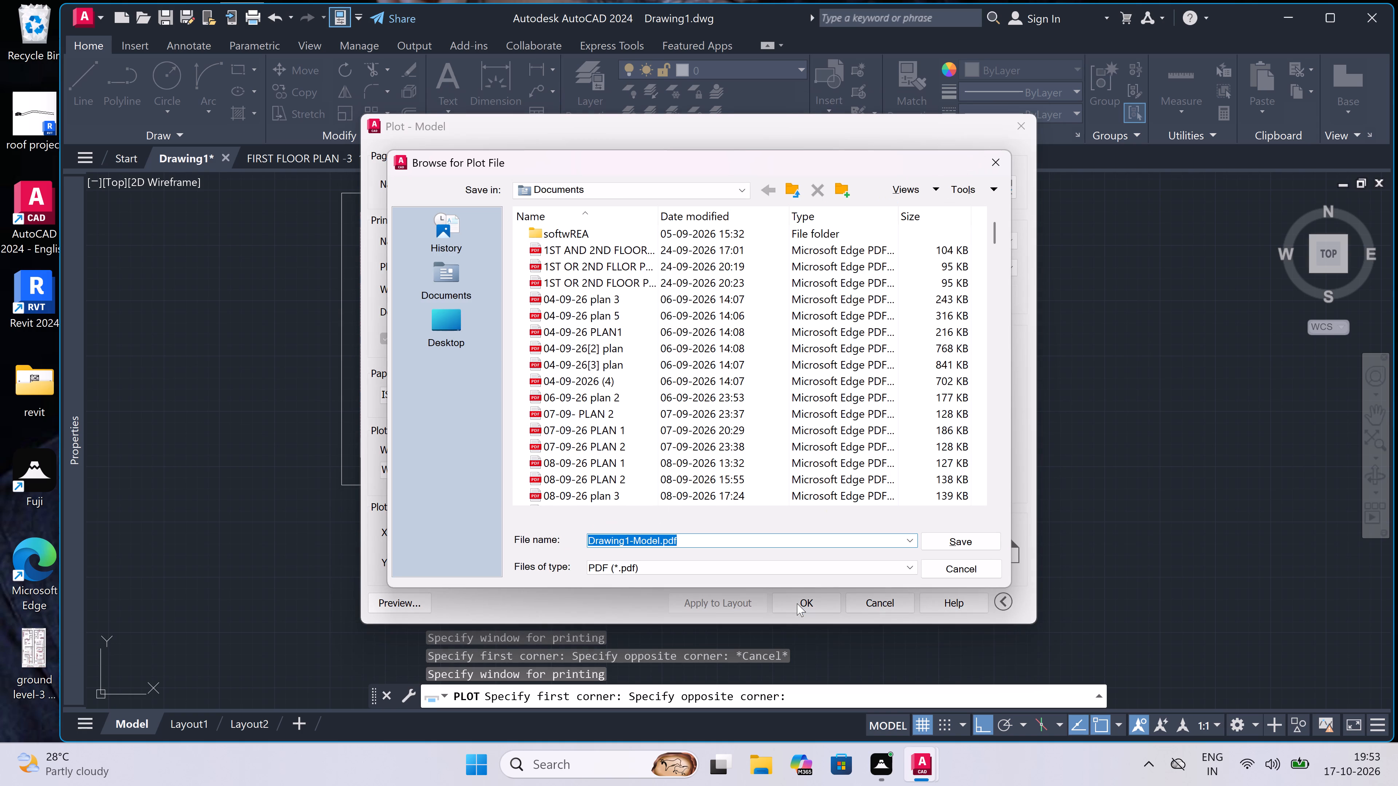
{"action": "key", "text": "BackSpace"}
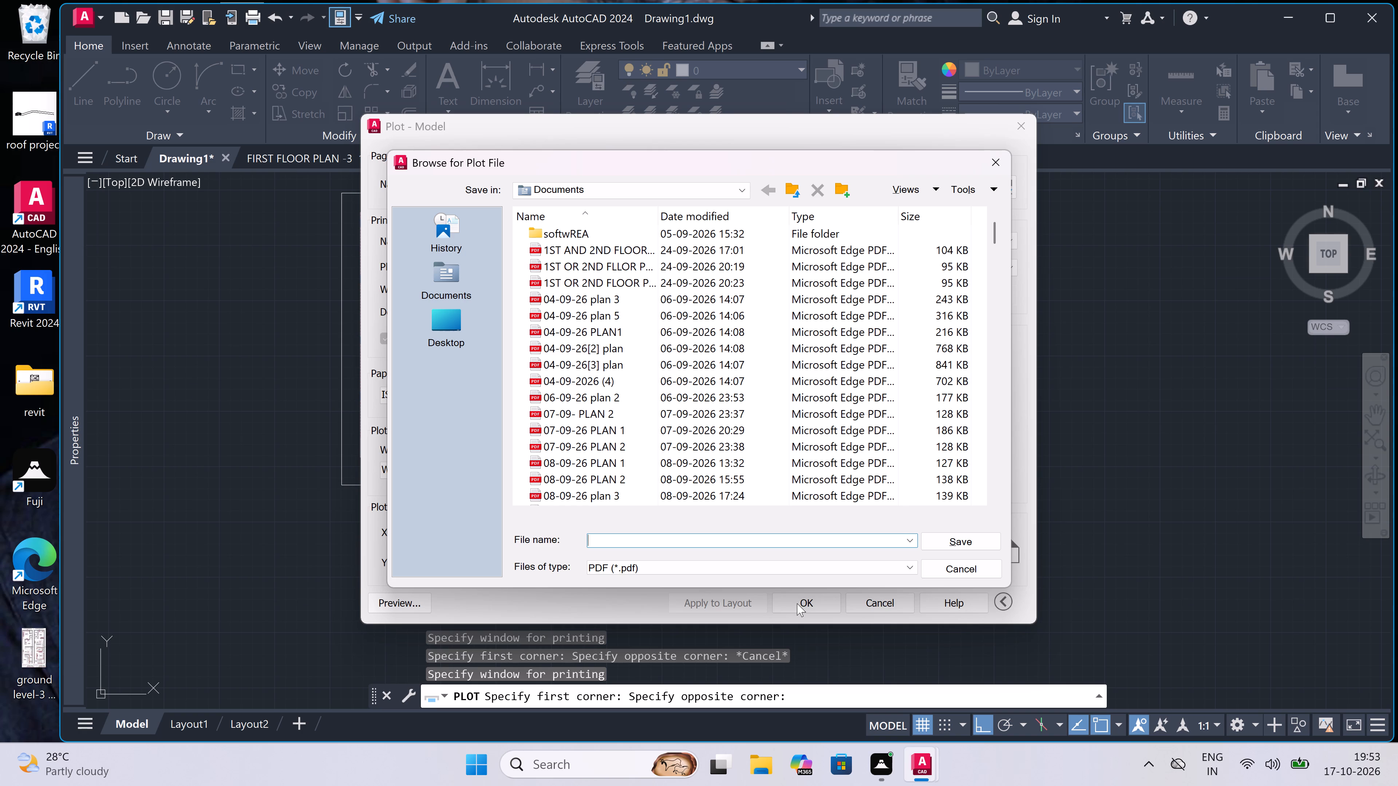
{"action": "type", "text": "FIRST FL"}
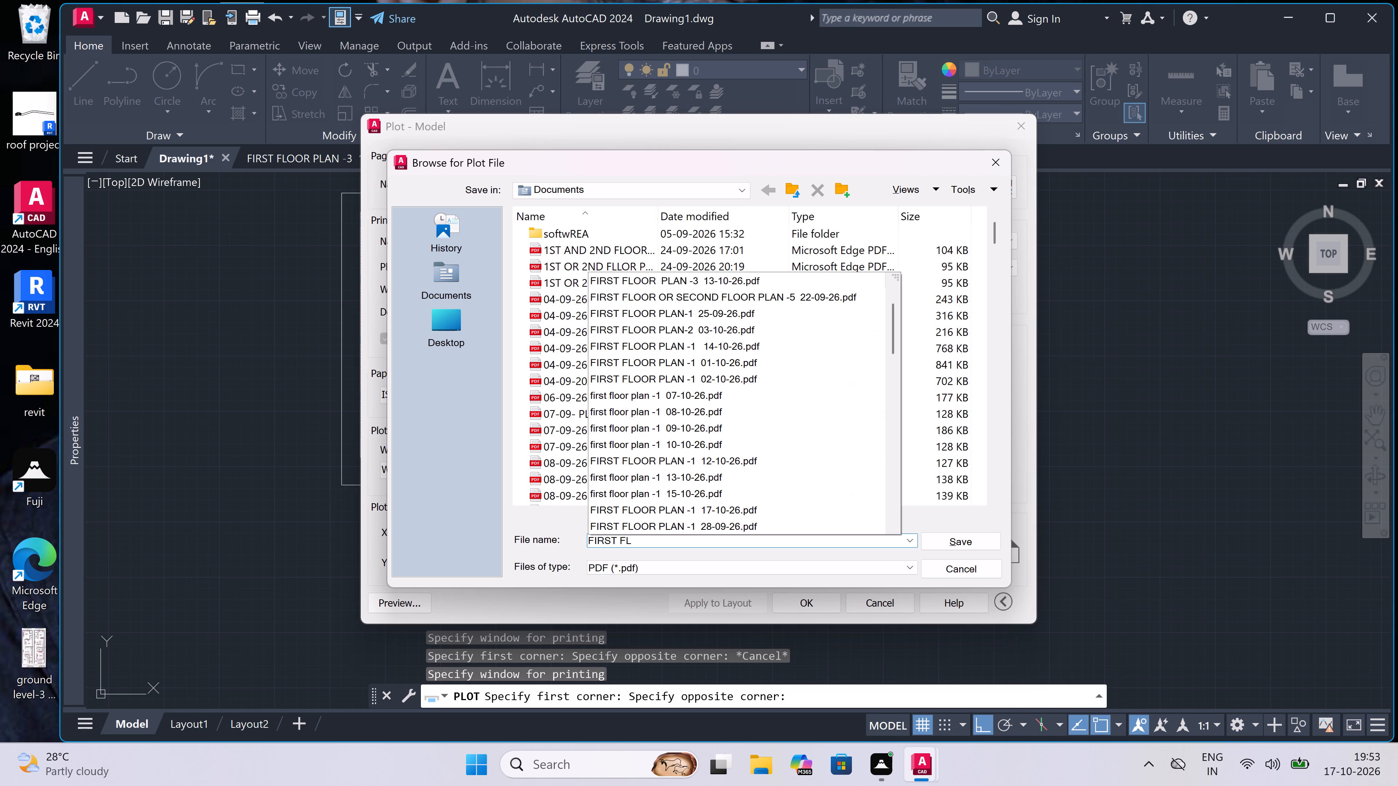
{"action": "type", "text": "OOR PLAN -4"}
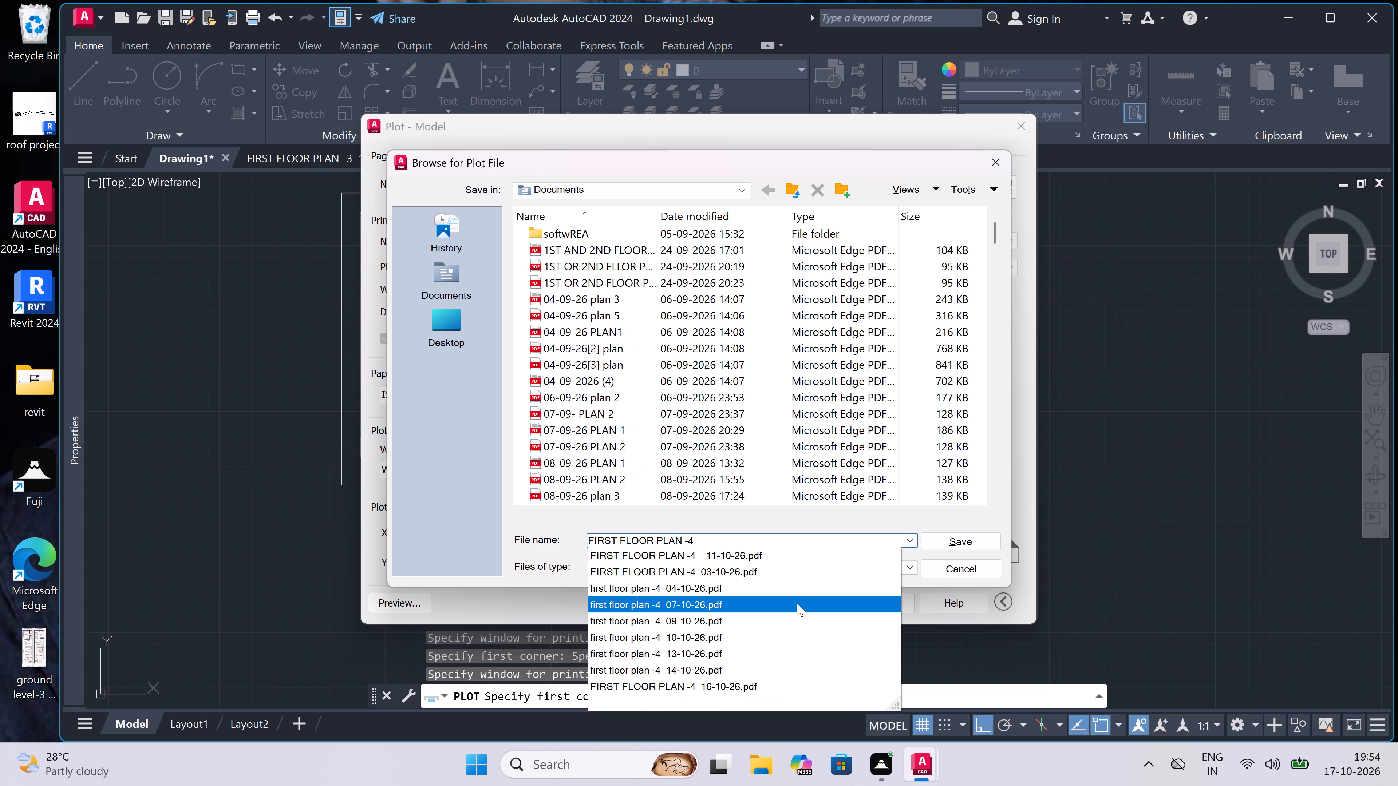
{"action": "key", "text": "space"}
{"action": "key", "text": "space"}
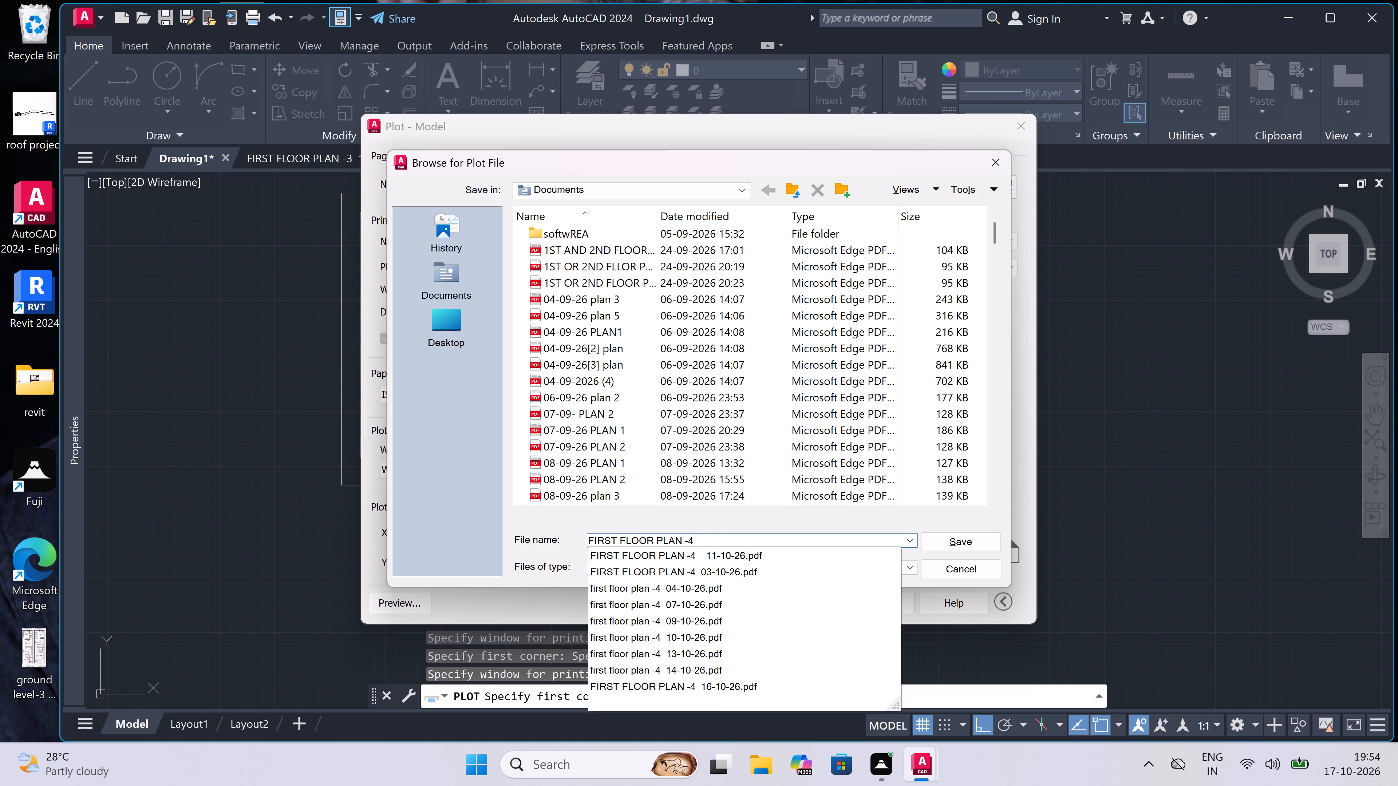
{"action": "key", "text": "1"}
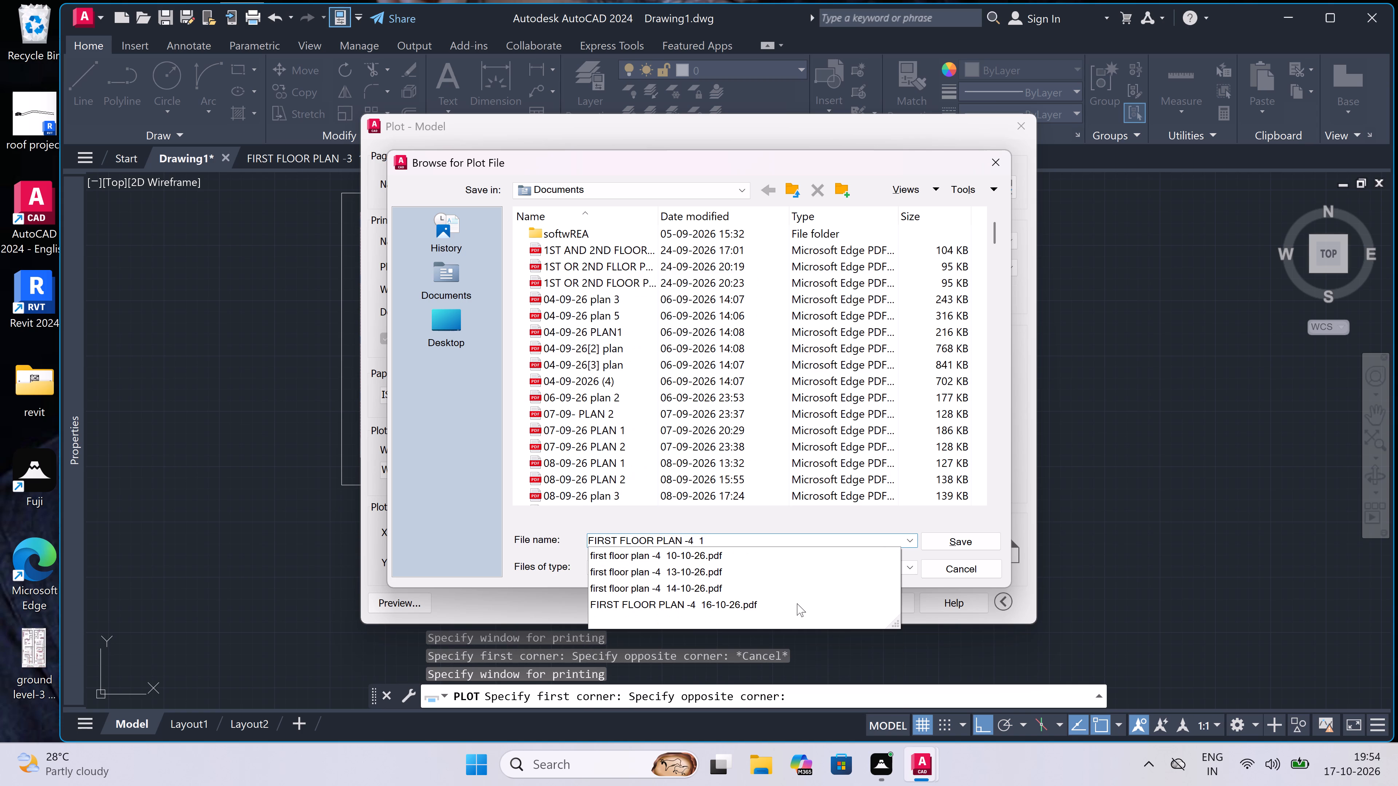
{"action": "type", "text": "7-10-26"}
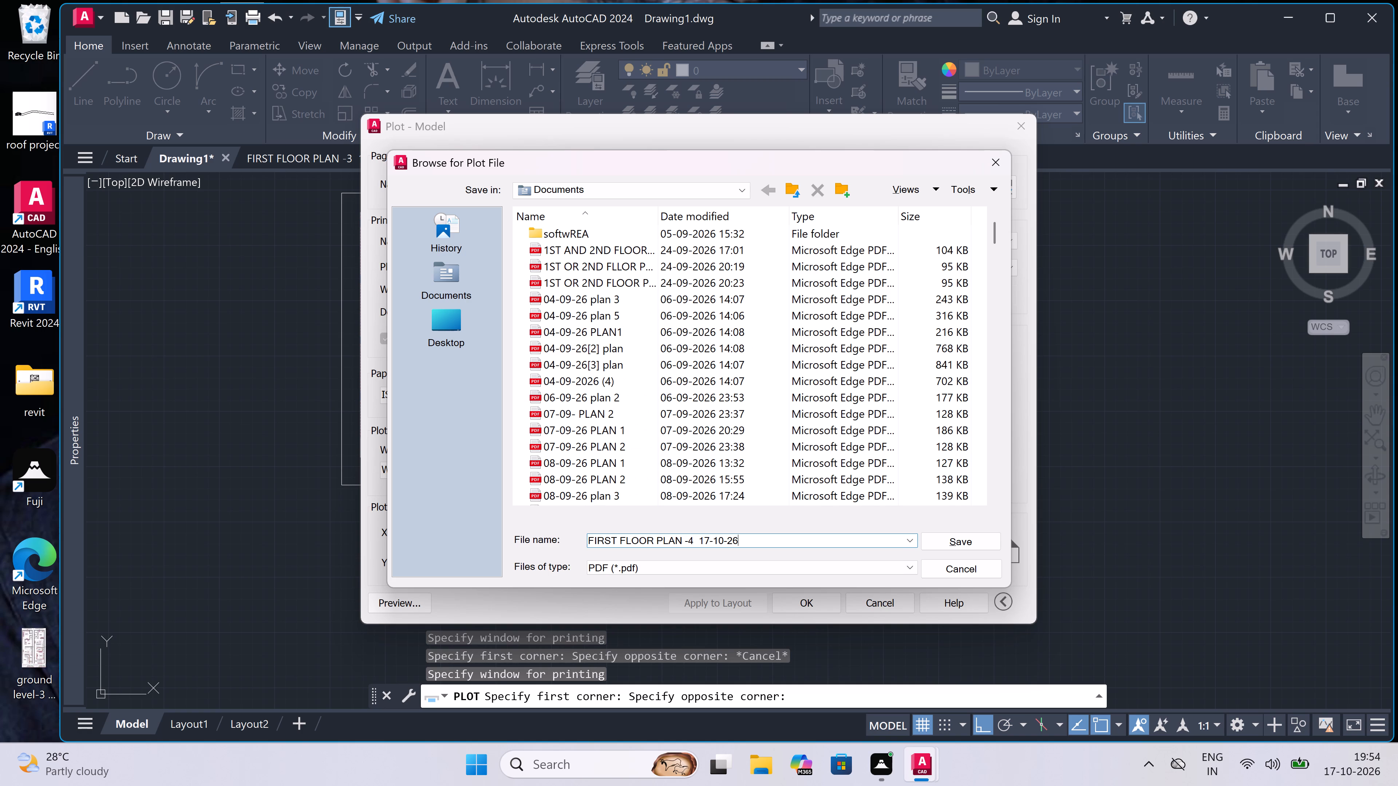
{"action": "left_click", "coordinate": [978, 542]}
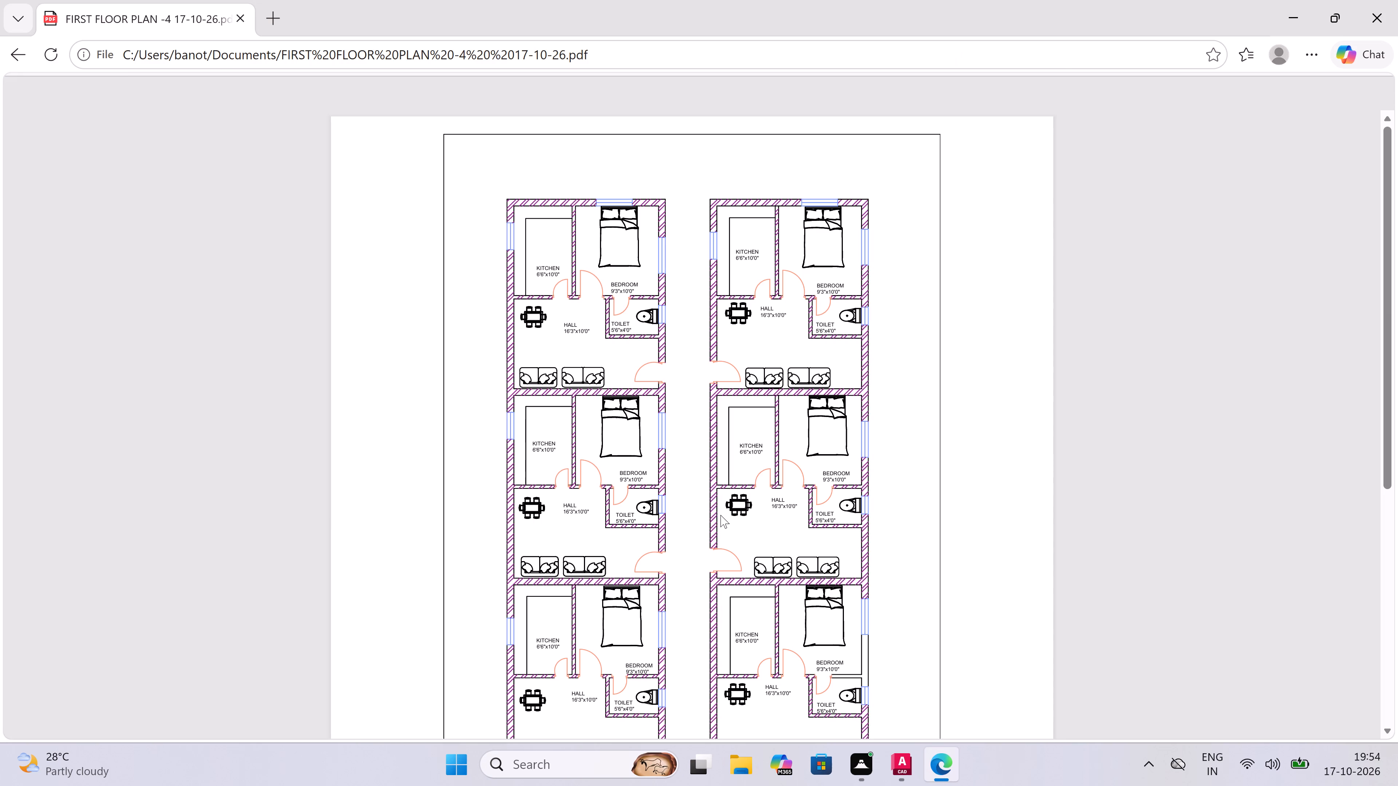
{"action": "left_click", "coordinate": [1360, 11]}
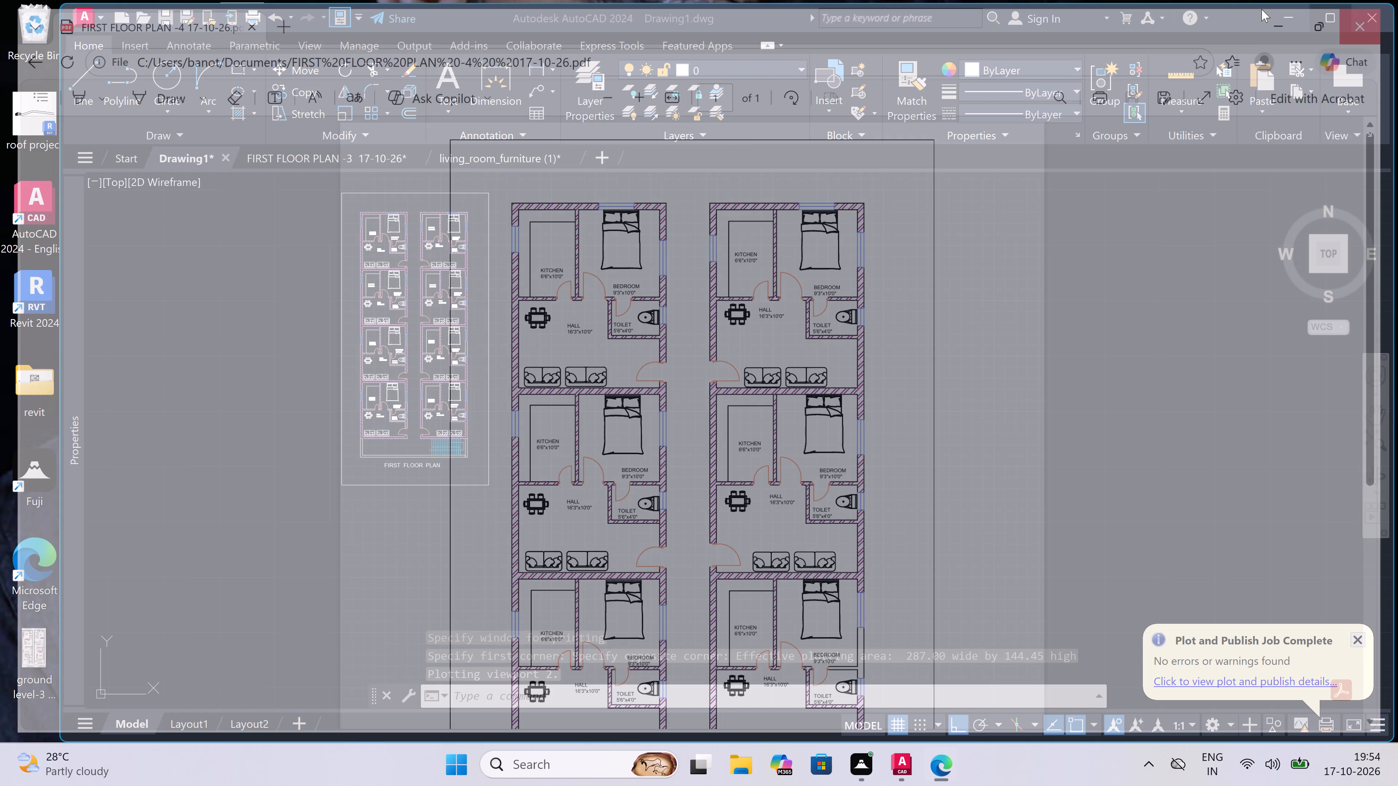
Save the drawing as FIRST FLOOR PLAN -4 17-10-26 in Downloads, in AutoCAD 2018 Drawing format.
{"action": "double_click", "coordinate": [86, 18]}
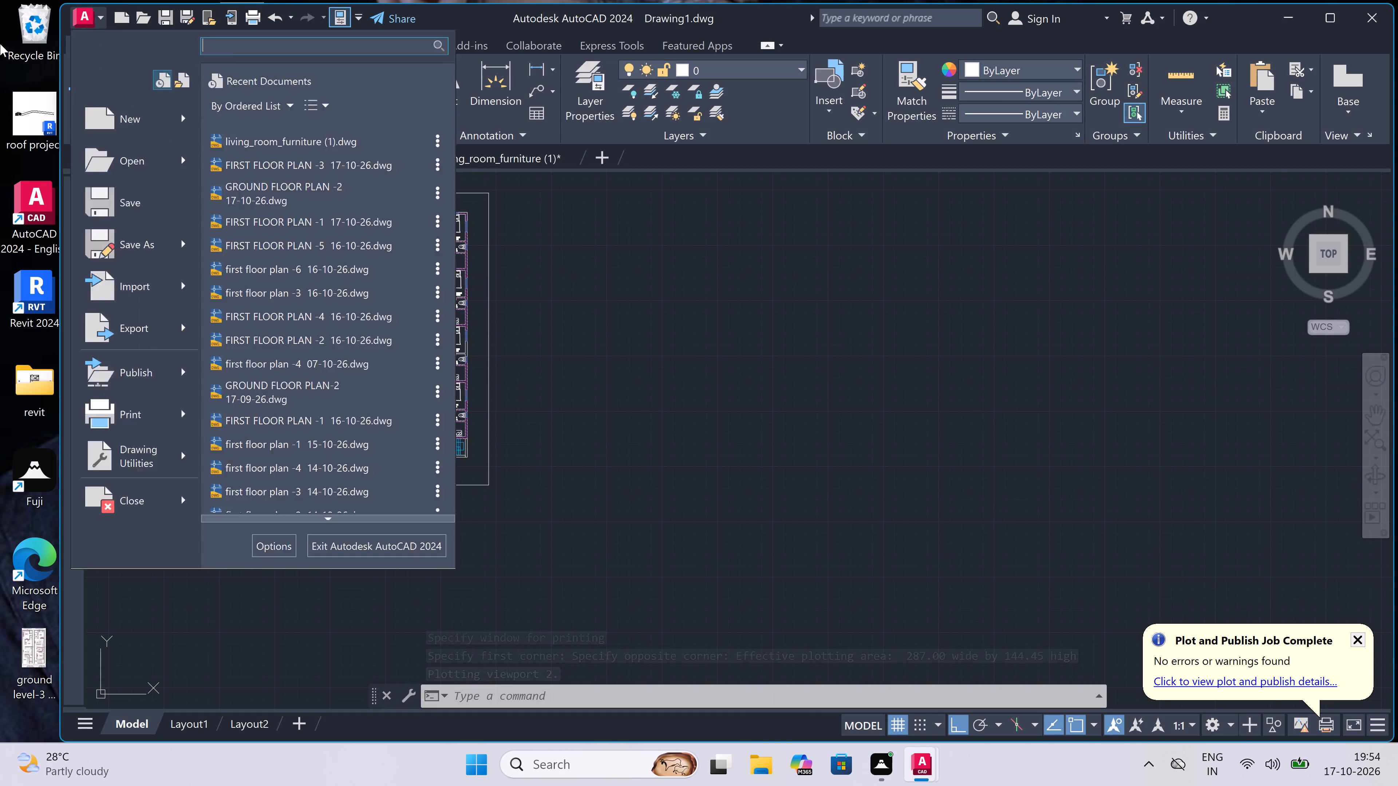
{"action": "left_click", "coordinate": [79, 22]}
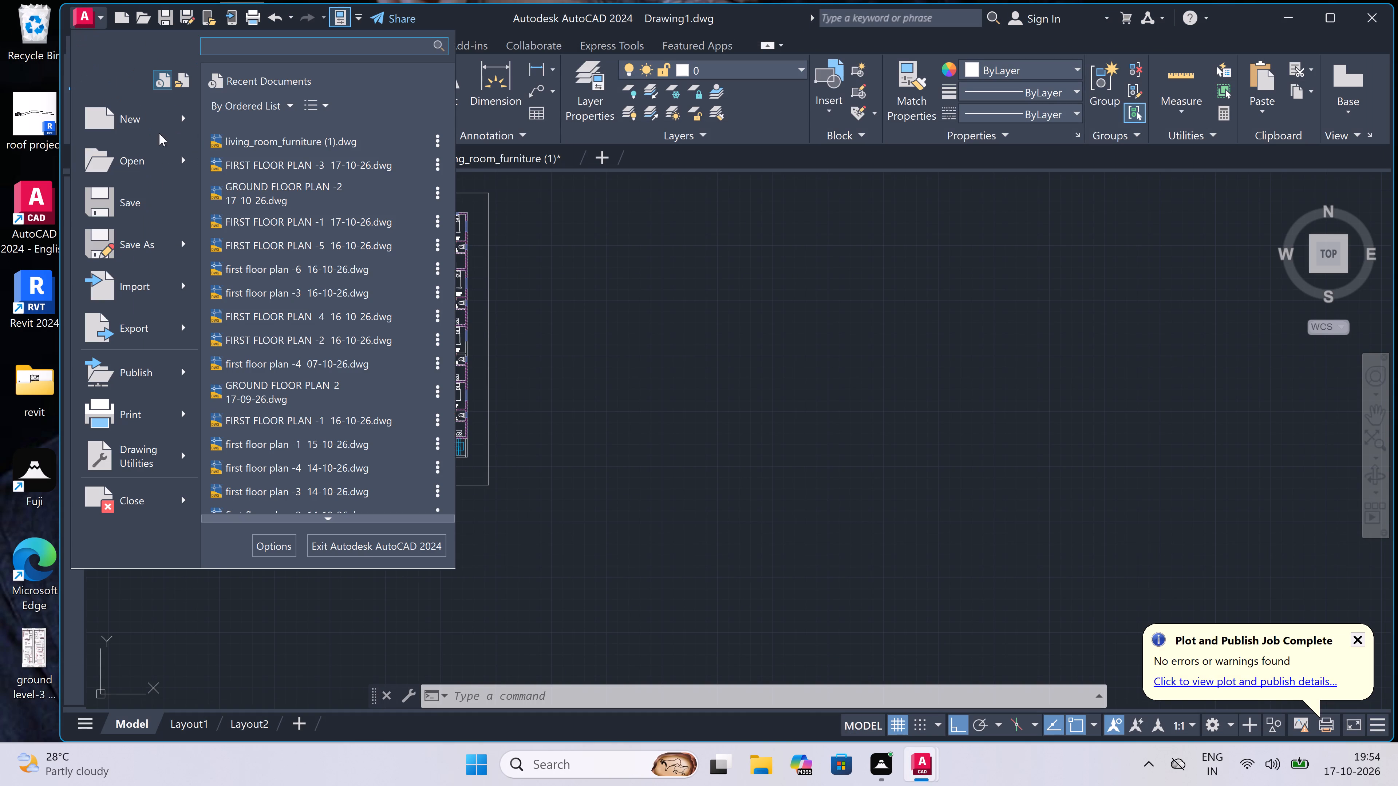
{"action": "left_click", "coordinate": [147, 251]}
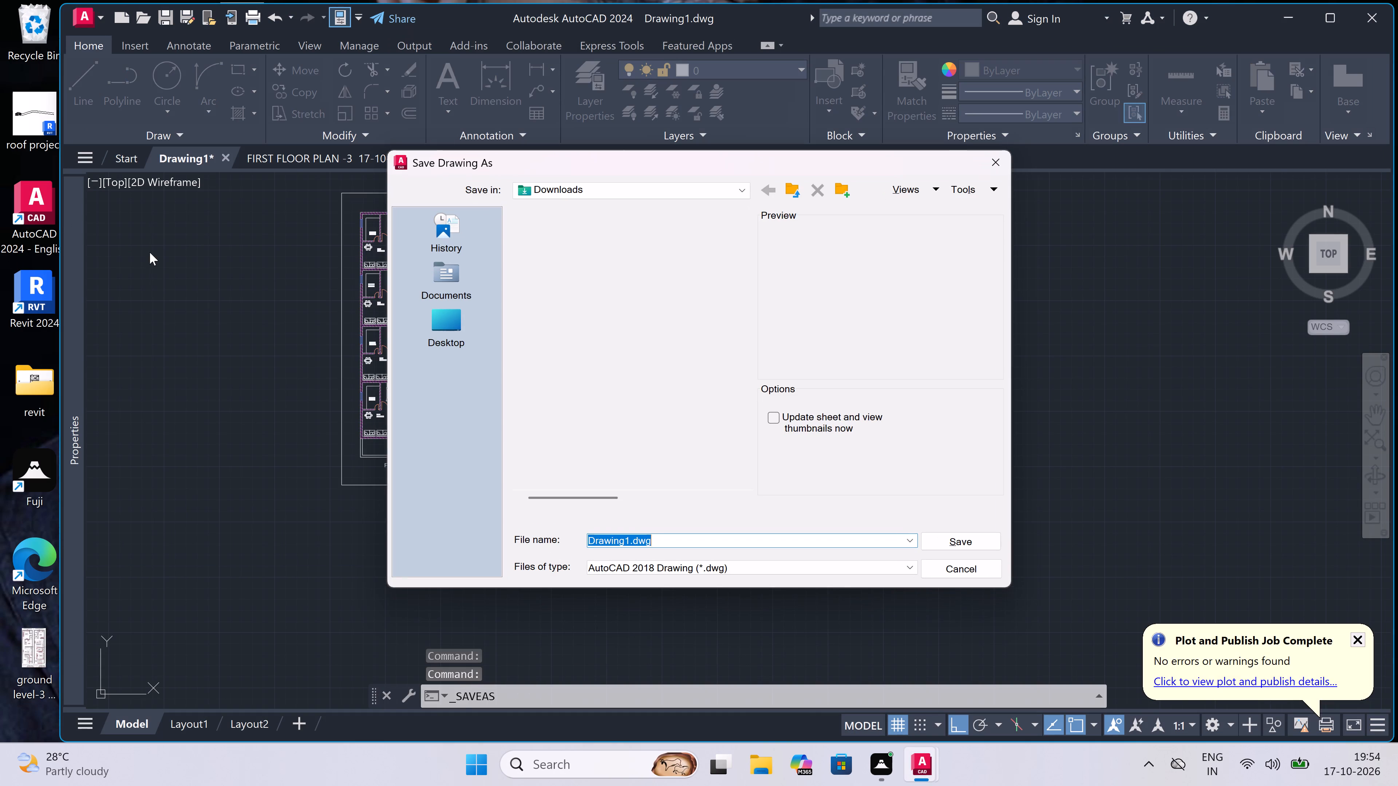
{"action": "key", "text": "BackSpace"}
{"action": "key", "text": "g"}
{"action": "key", "text": "BackSpace"}
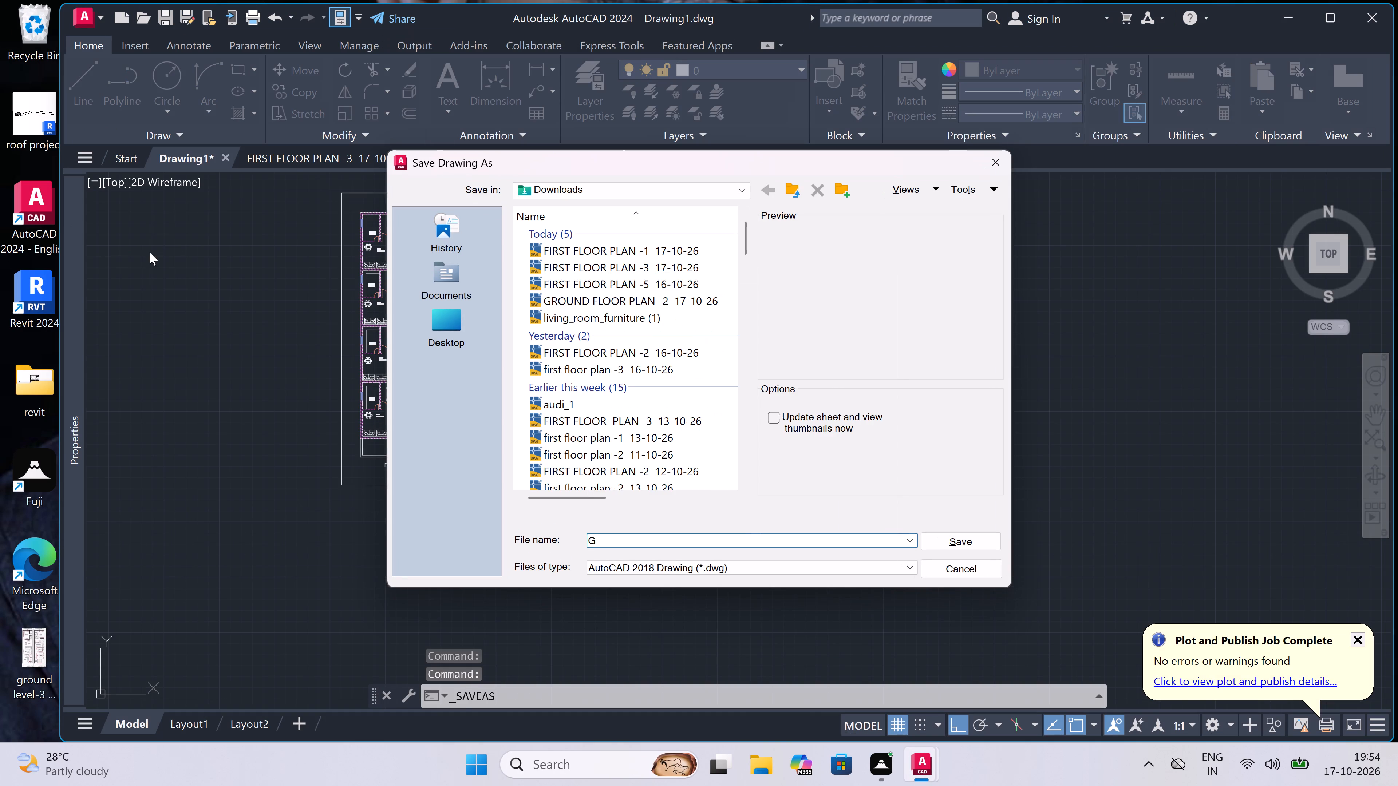
{"action": "type", "text": "FIR"}
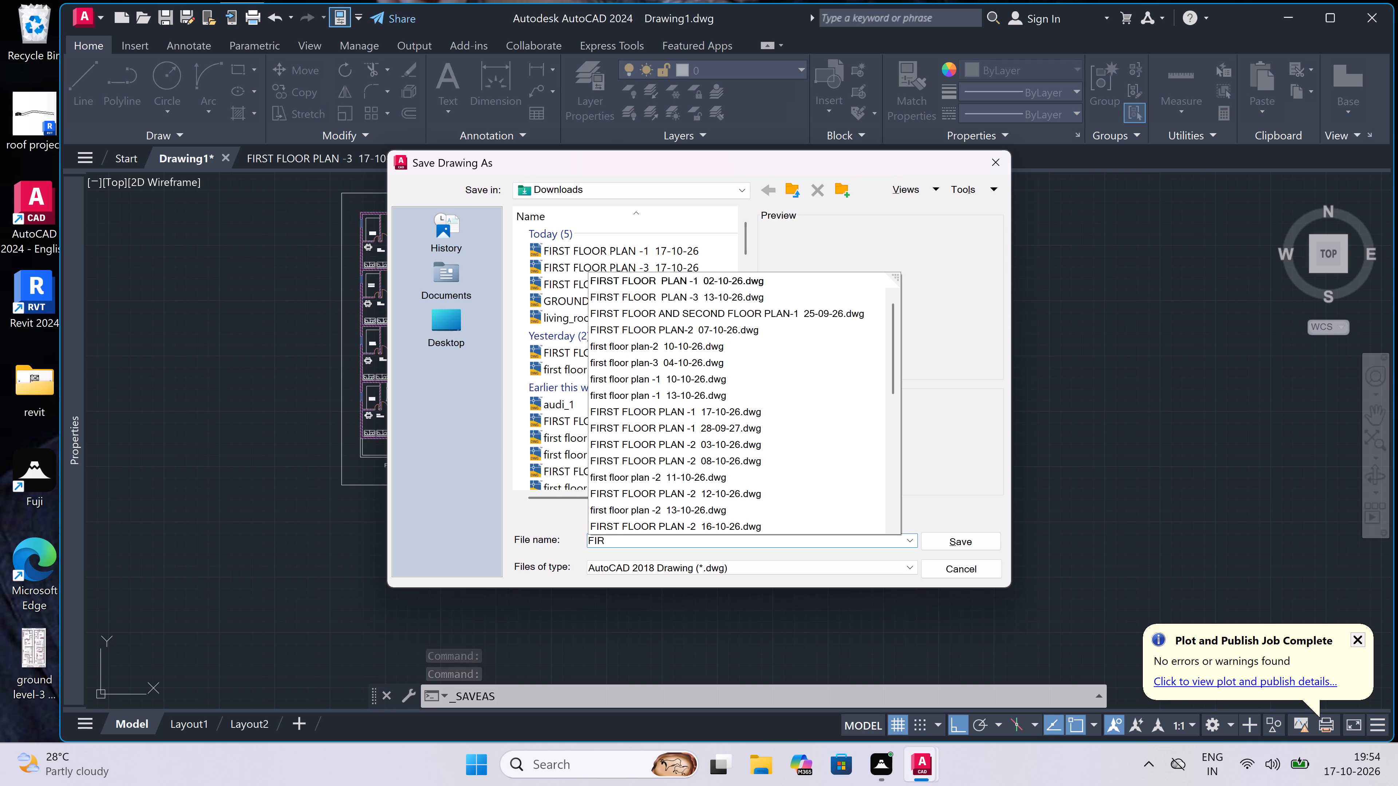
{"action": "type", "text": "ST FLOOR PLAN -4 17-10-26"}
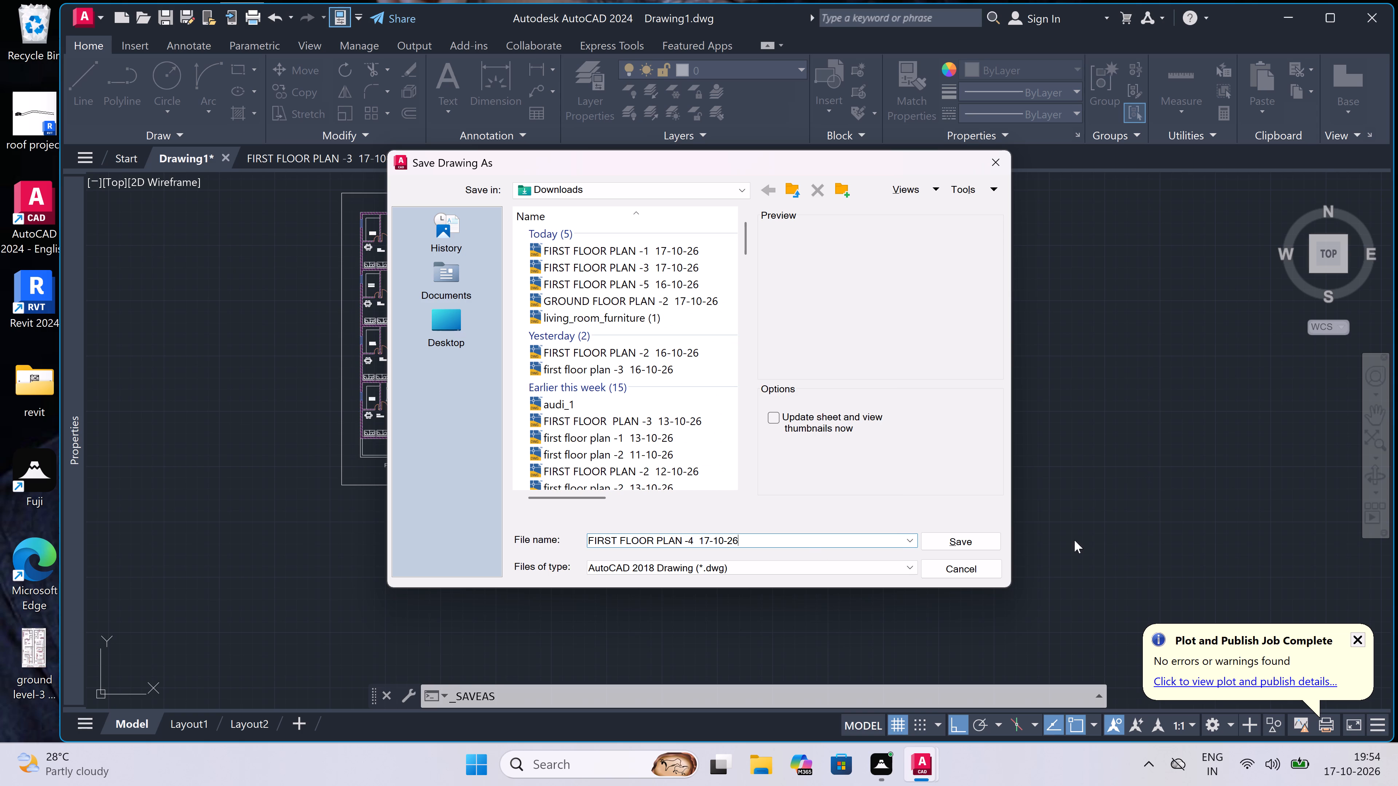
{"action": "left_click", "coordinate": [983, 545]}
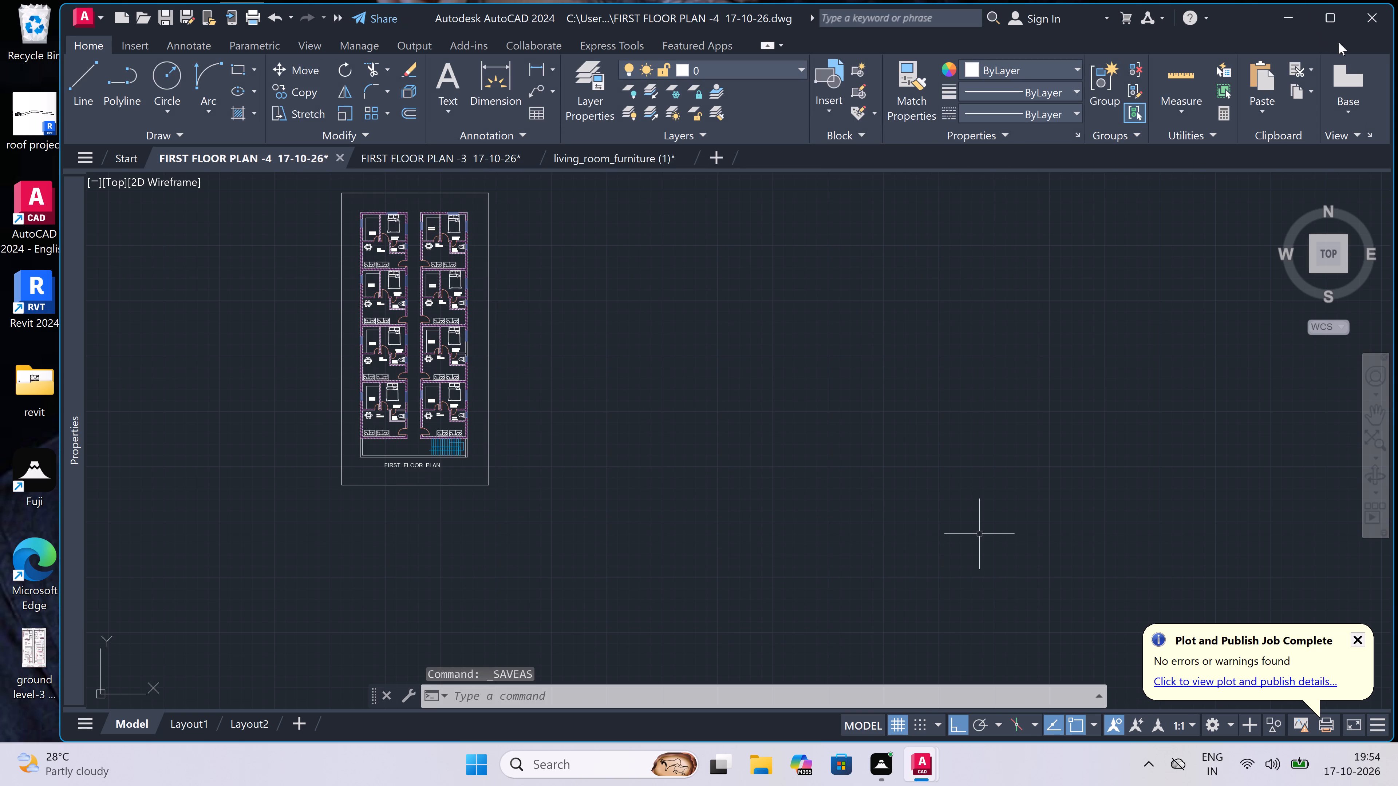
Quit AutoCAD, closing the open FIRST FLOOR PLAN -4 and FIRST FLOOR PLAN -3 drawings.
{"action": "left_click", "coordinate": [1363, 11]}
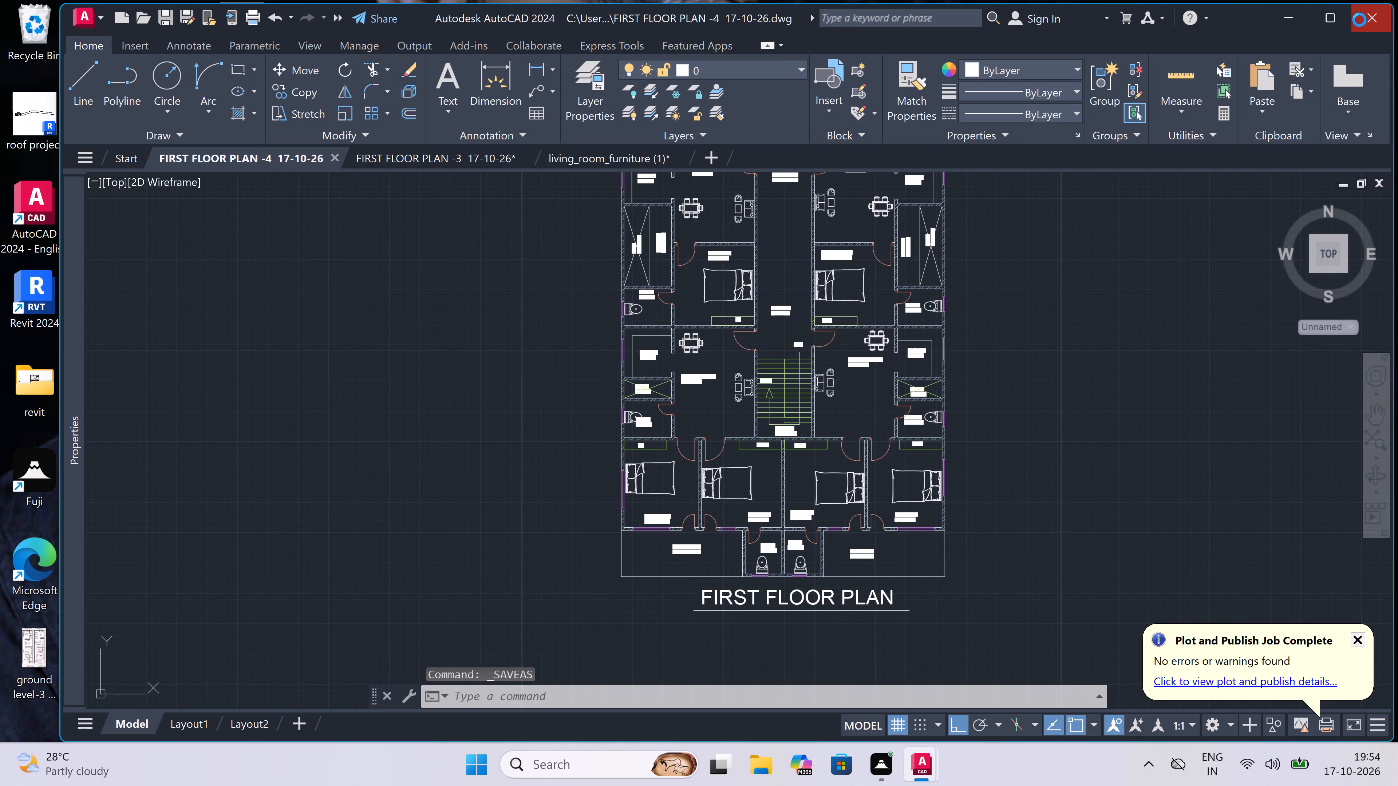
{"action": "left_click", "coordinate": [704, 416]}
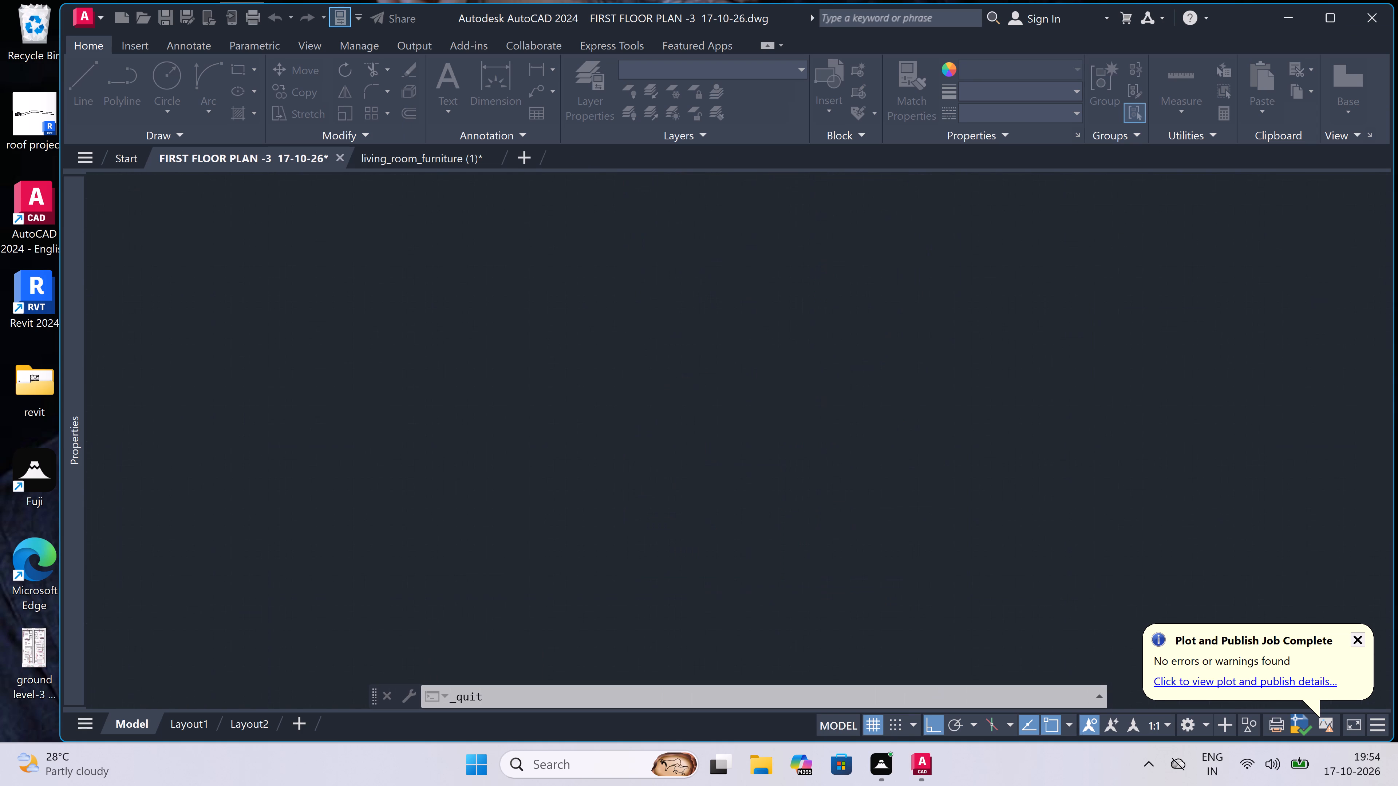
{"action": "left_click", "coordinate": [691, 413]}
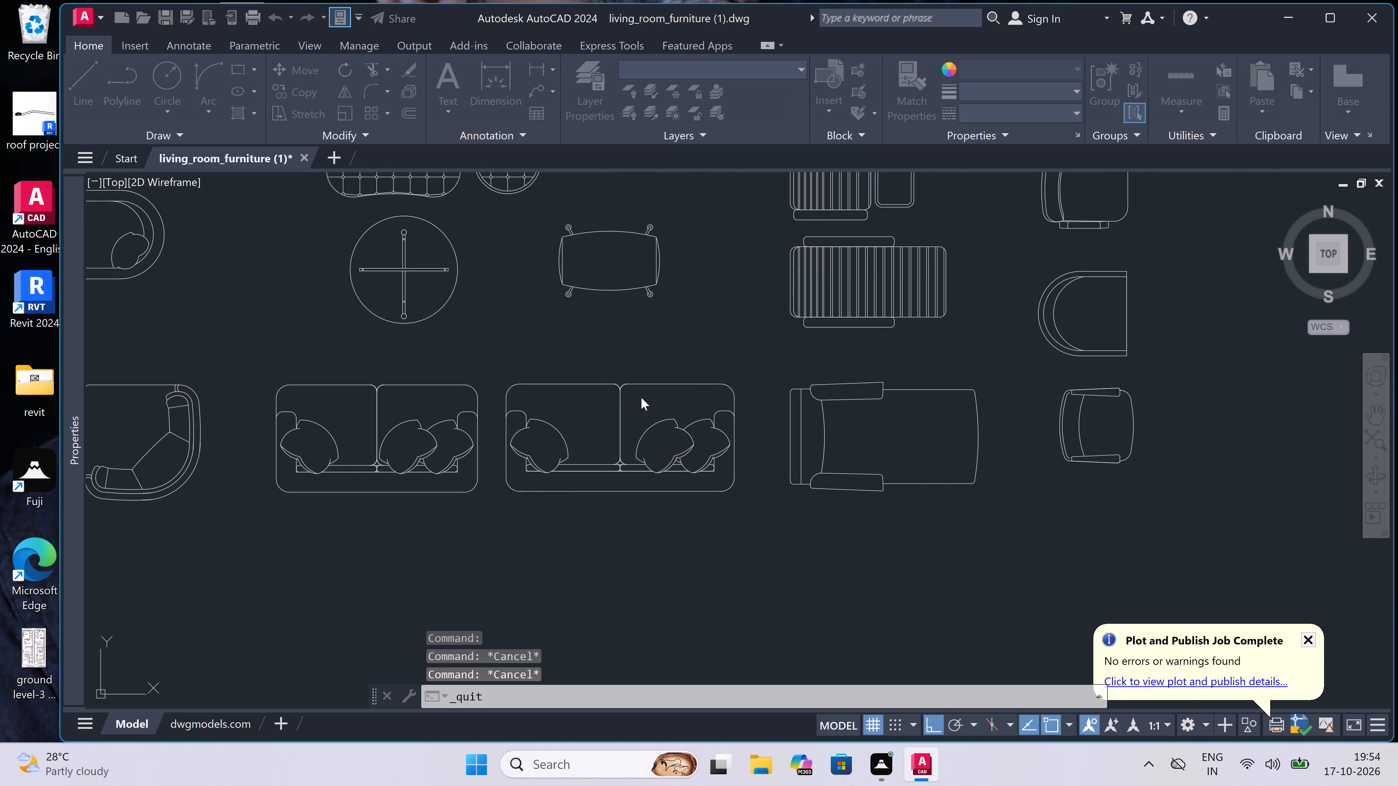